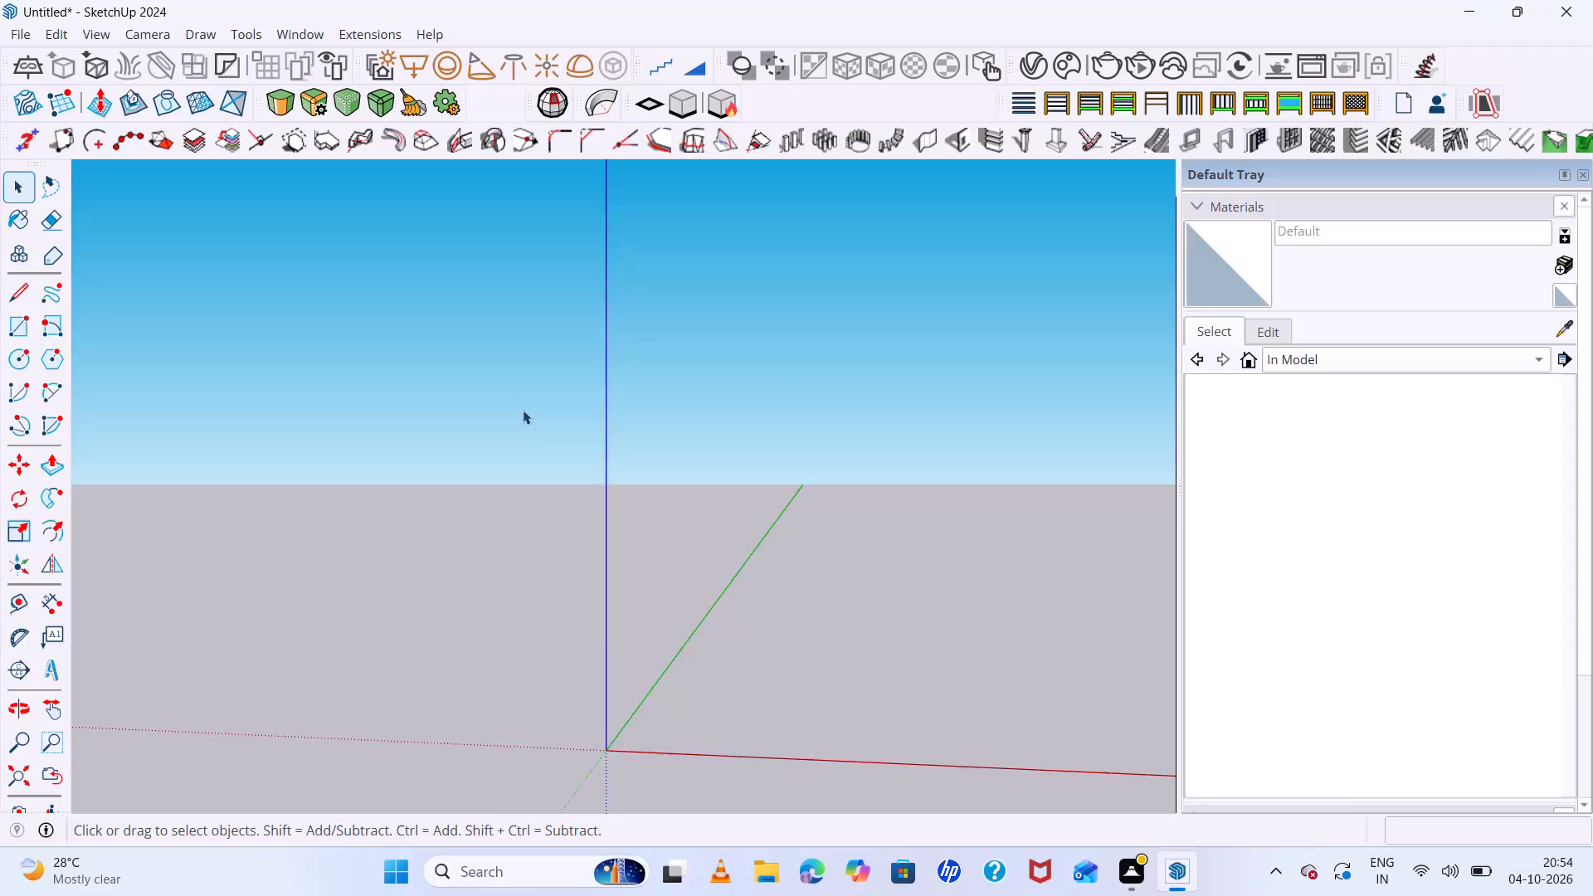
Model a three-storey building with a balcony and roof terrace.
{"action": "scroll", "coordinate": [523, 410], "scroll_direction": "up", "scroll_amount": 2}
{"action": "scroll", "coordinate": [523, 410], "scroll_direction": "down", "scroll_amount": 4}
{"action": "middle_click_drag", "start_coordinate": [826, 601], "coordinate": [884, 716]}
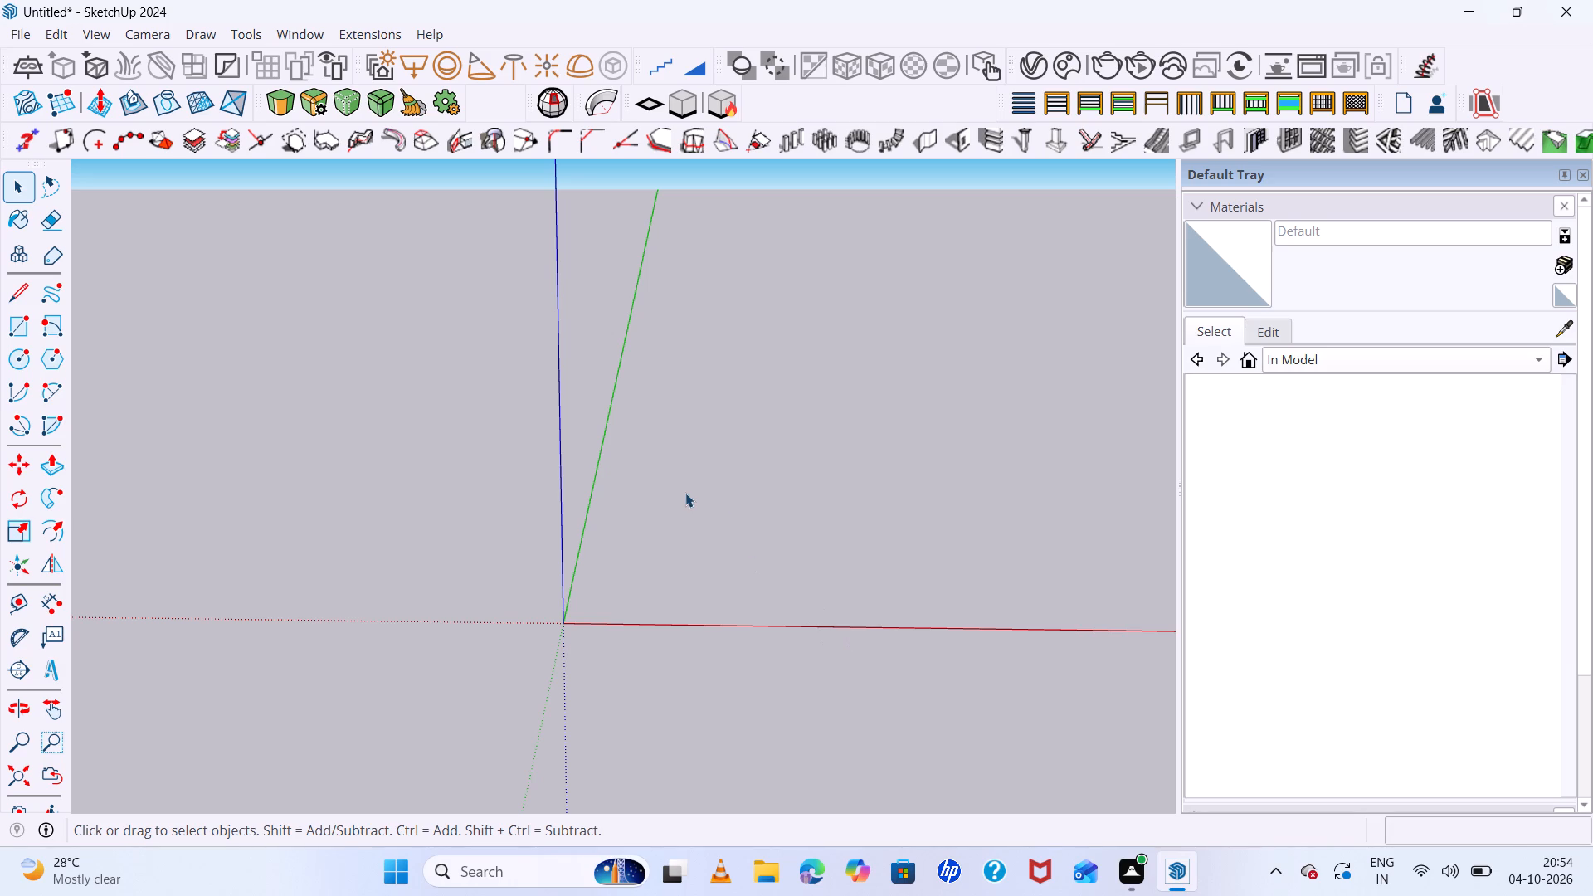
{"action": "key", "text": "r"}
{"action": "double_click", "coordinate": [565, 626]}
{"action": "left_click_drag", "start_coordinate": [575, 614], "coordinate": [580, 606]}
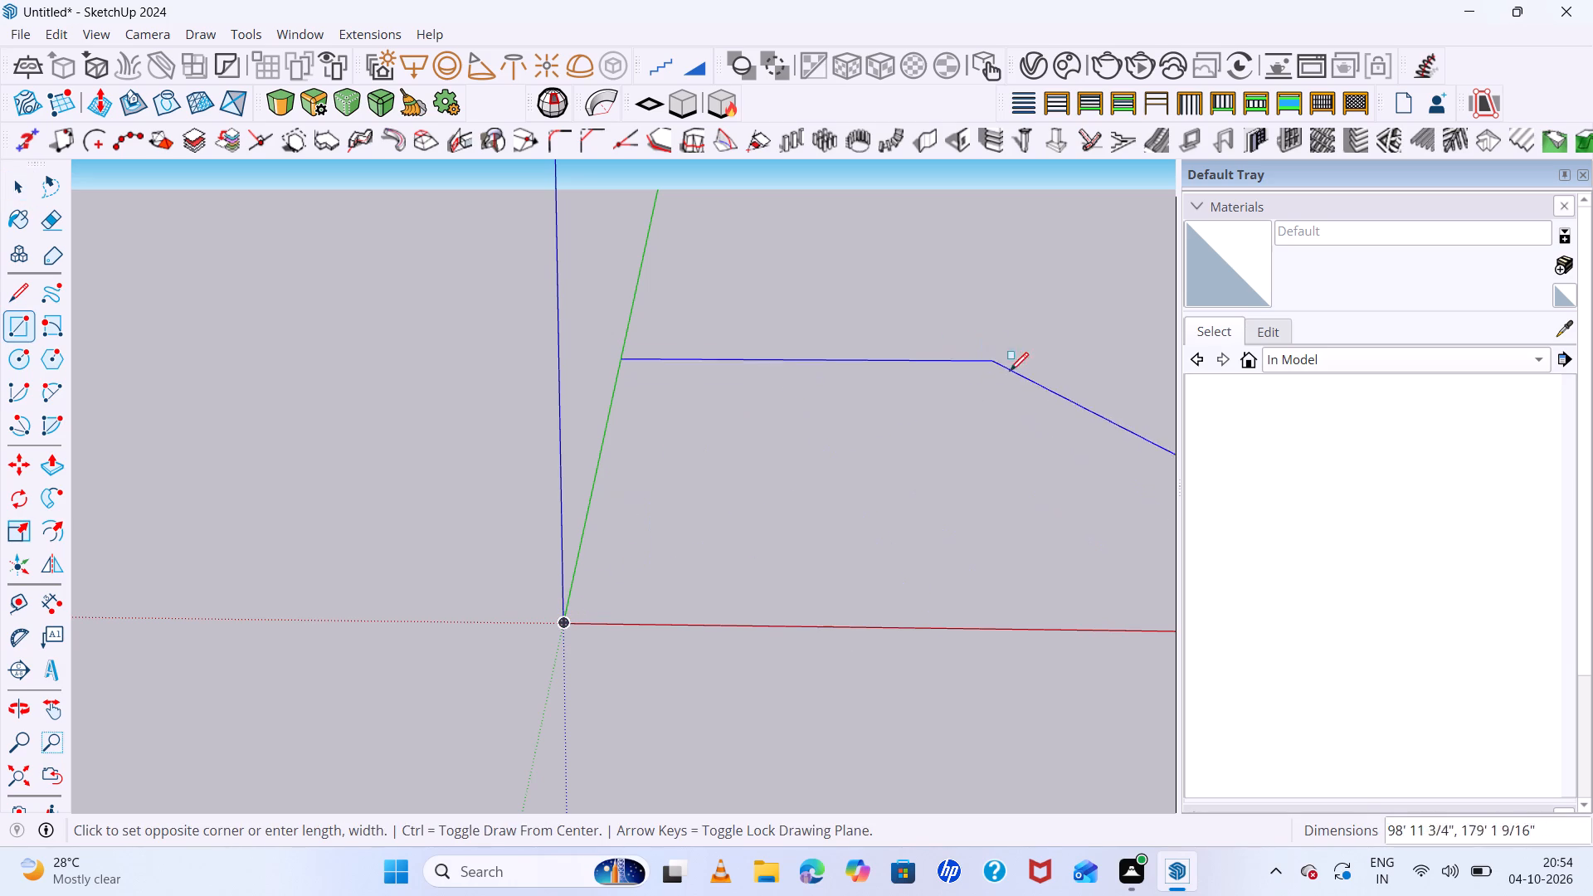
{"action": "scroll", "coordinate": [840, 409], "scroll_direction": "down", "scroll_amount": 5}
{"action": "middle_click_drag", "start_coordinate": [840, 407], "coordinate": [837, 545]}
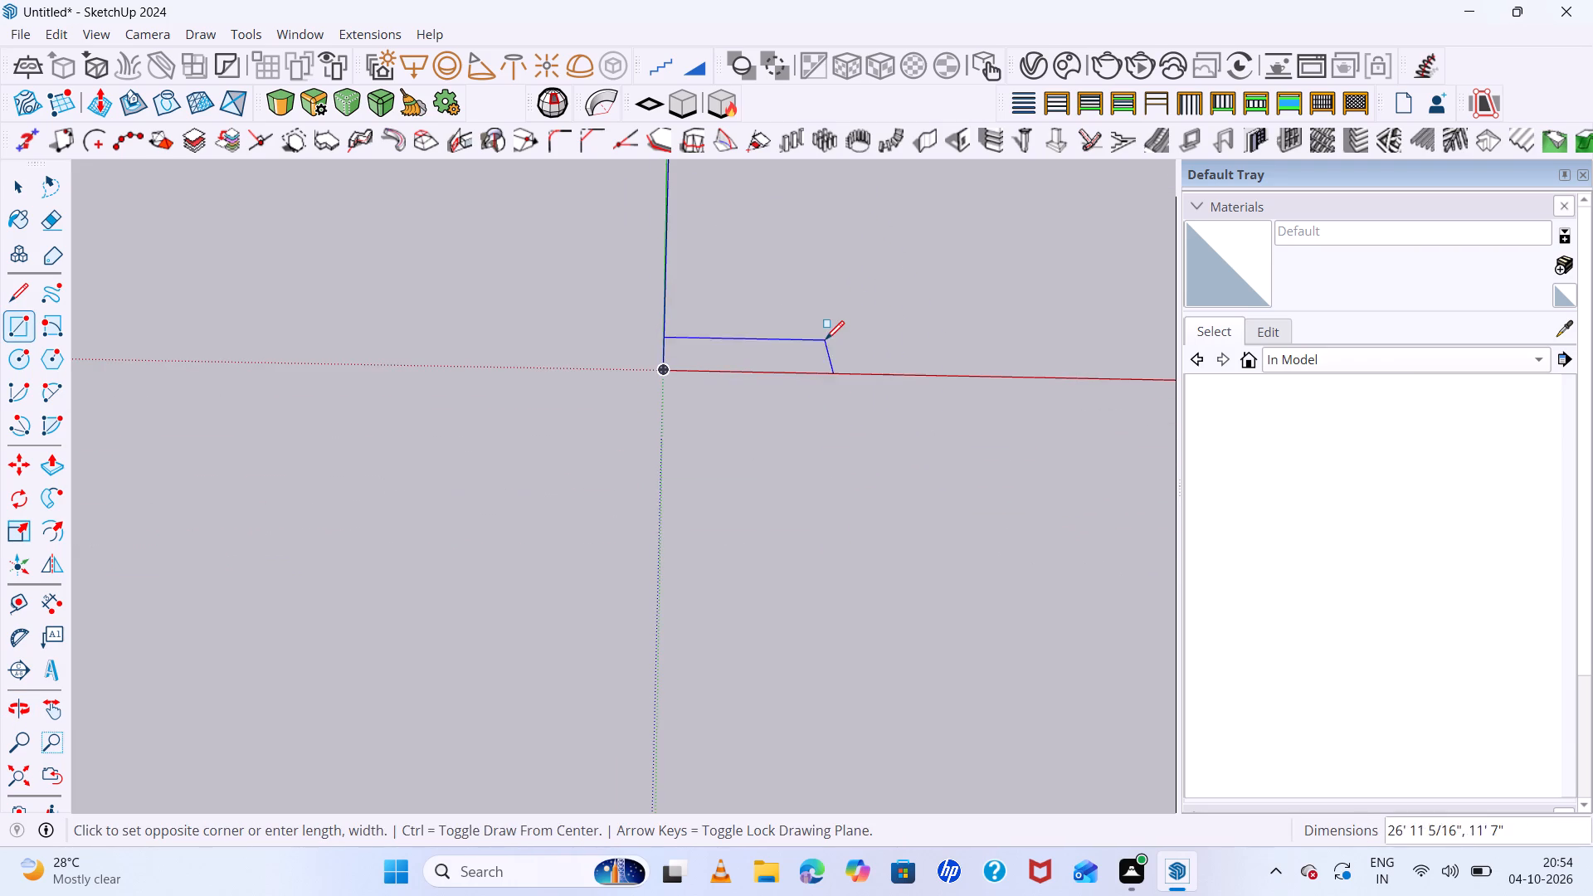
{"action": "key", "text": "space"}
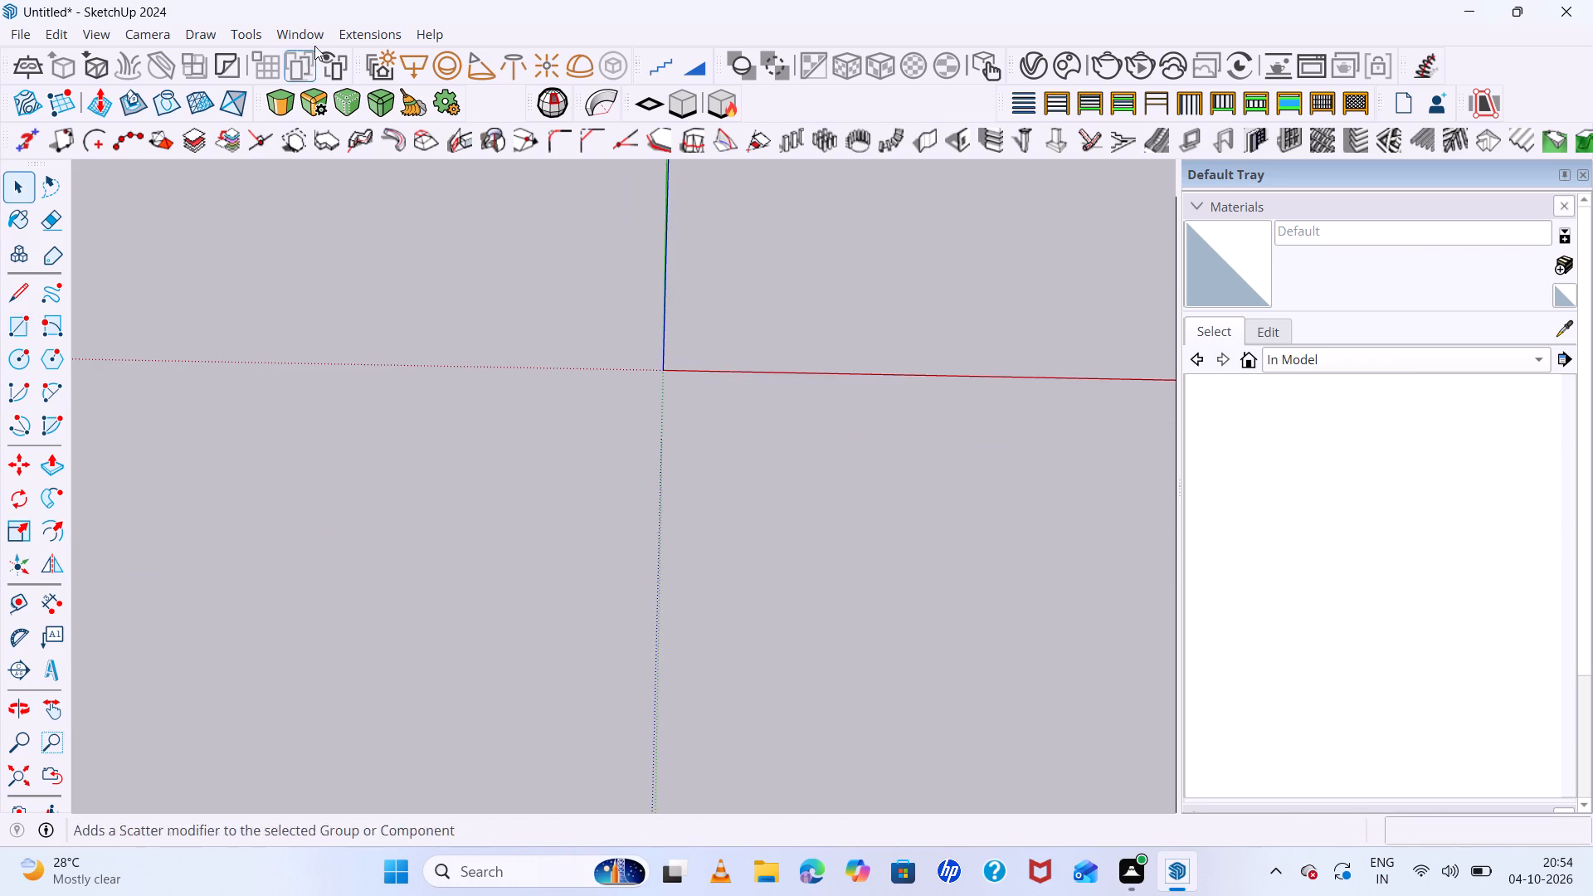
Set the model's display precision to 0" for length, 0 in² for area and 0 in³ for volume.
{"action": "left_click", "coordinate": [321, 33]}
{"action": "left_click", "coordinate": [381, 144]}
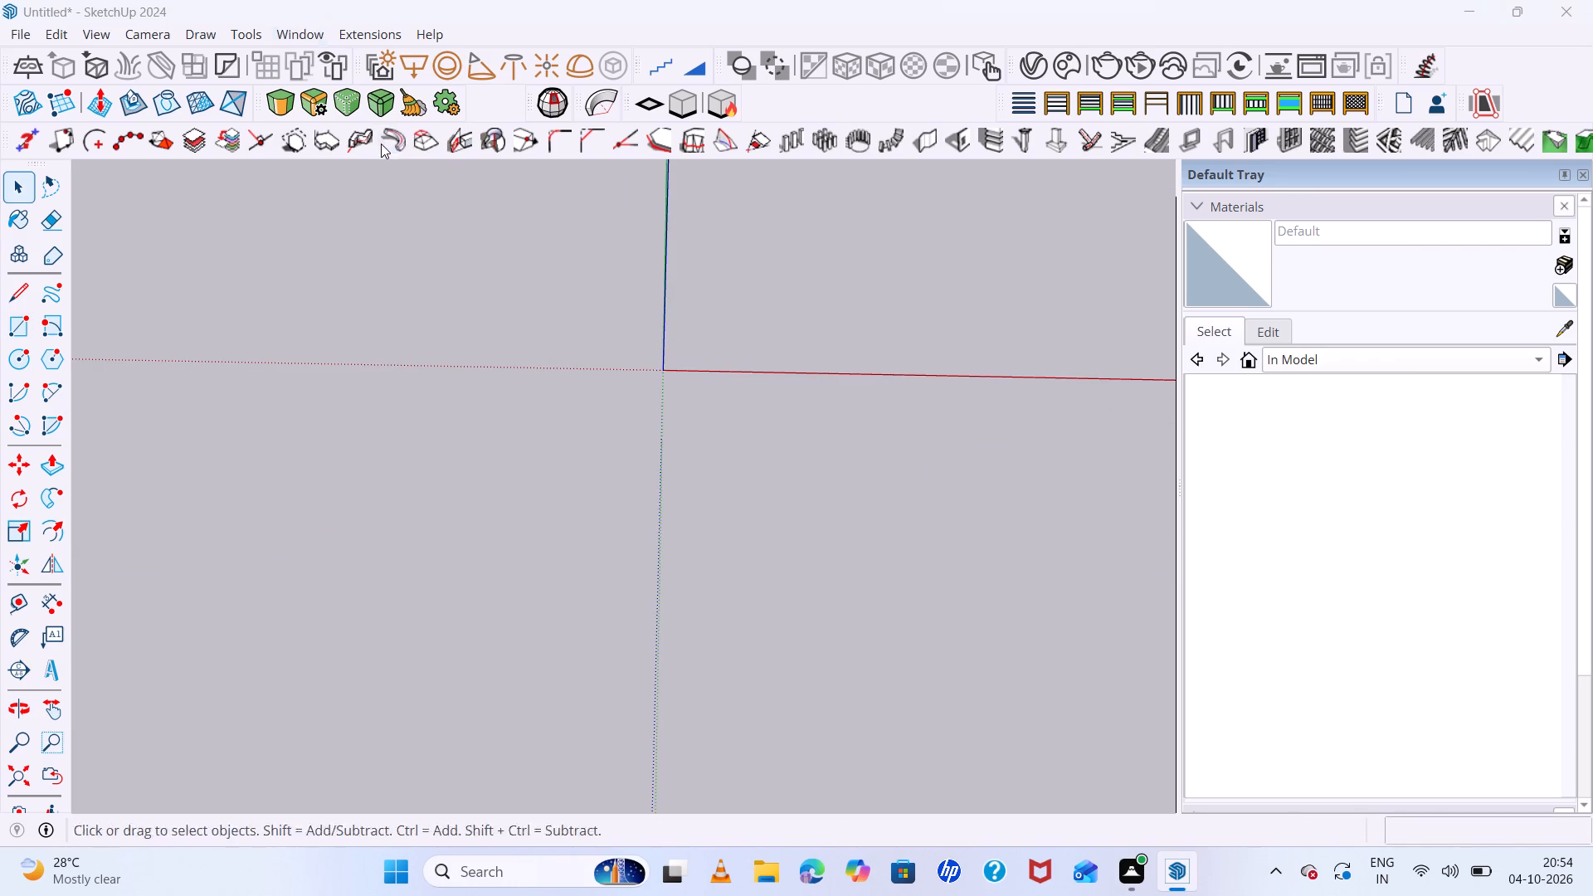
{"action": "left_click", "coordinate": [918, 355]}
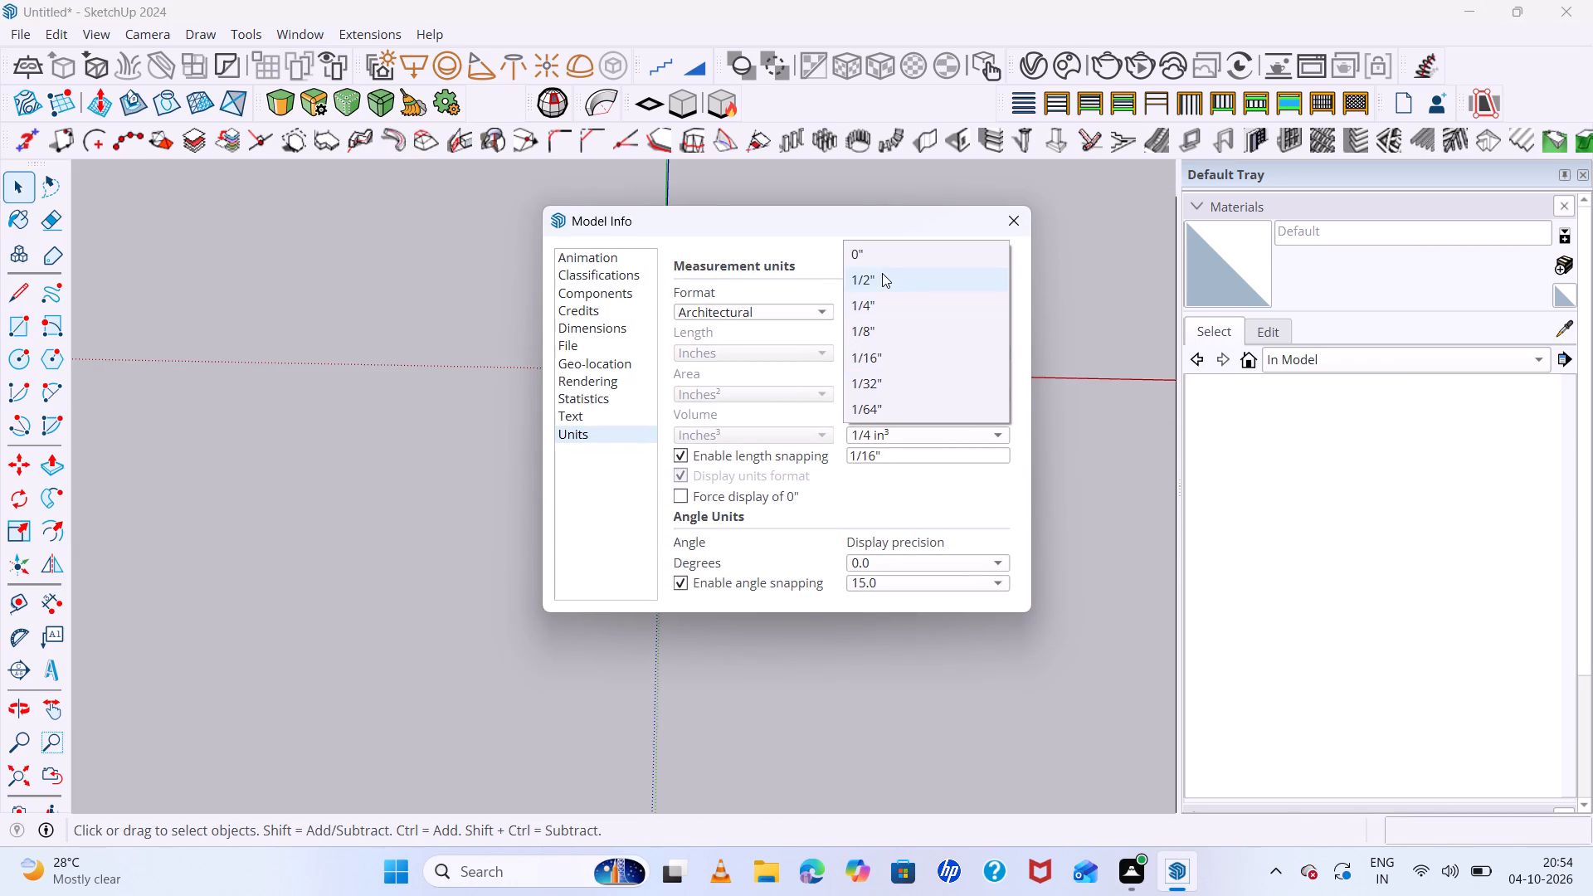
{"action": "left_click", "coordinate": [879, 256]}
{"action": "double_click", "coordinate": [920, 395]}
{"action": "left_click", "coordinate": [900, 348]}
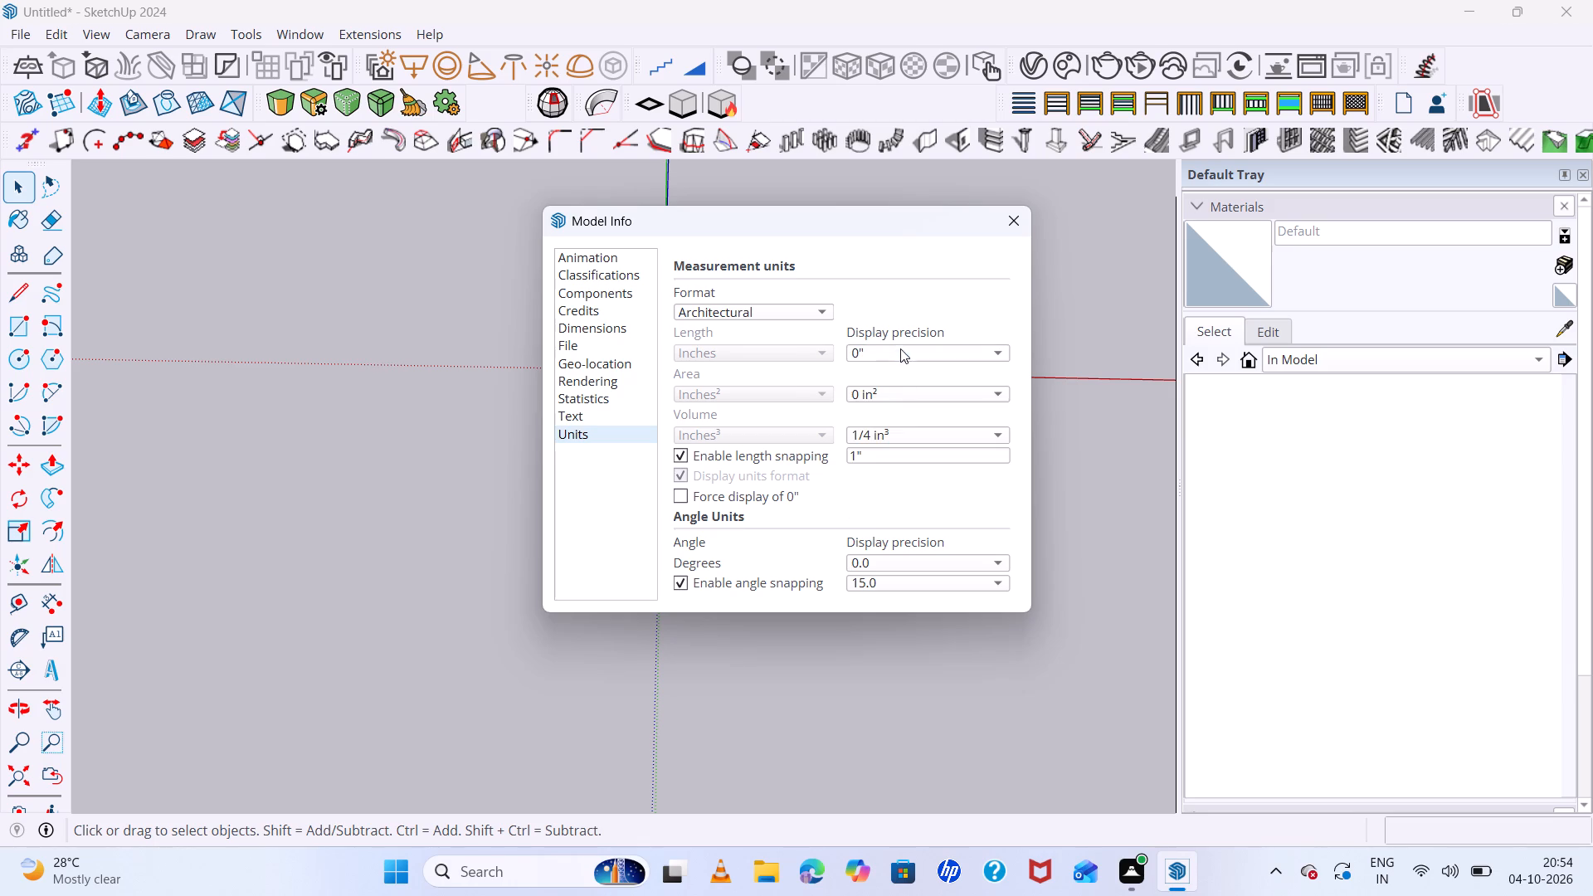
{"action": "left_click", "coordinate": [898, 436]}
{"action": "left_click", "coordinate": [888, 374]}
{"action": "left_click", "coordinate": [1012, 214]}
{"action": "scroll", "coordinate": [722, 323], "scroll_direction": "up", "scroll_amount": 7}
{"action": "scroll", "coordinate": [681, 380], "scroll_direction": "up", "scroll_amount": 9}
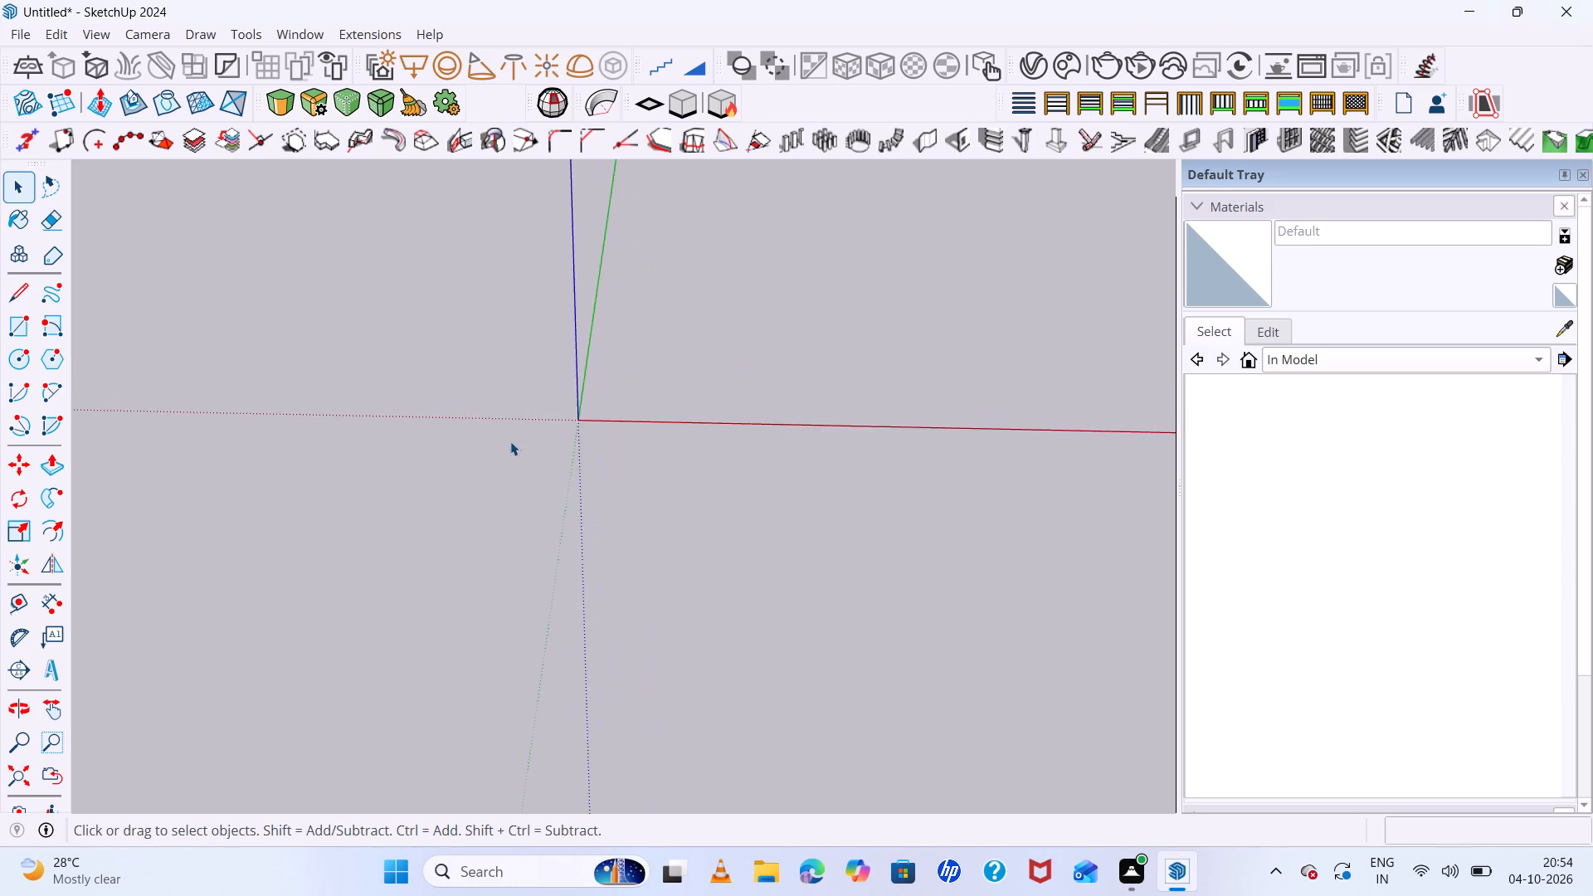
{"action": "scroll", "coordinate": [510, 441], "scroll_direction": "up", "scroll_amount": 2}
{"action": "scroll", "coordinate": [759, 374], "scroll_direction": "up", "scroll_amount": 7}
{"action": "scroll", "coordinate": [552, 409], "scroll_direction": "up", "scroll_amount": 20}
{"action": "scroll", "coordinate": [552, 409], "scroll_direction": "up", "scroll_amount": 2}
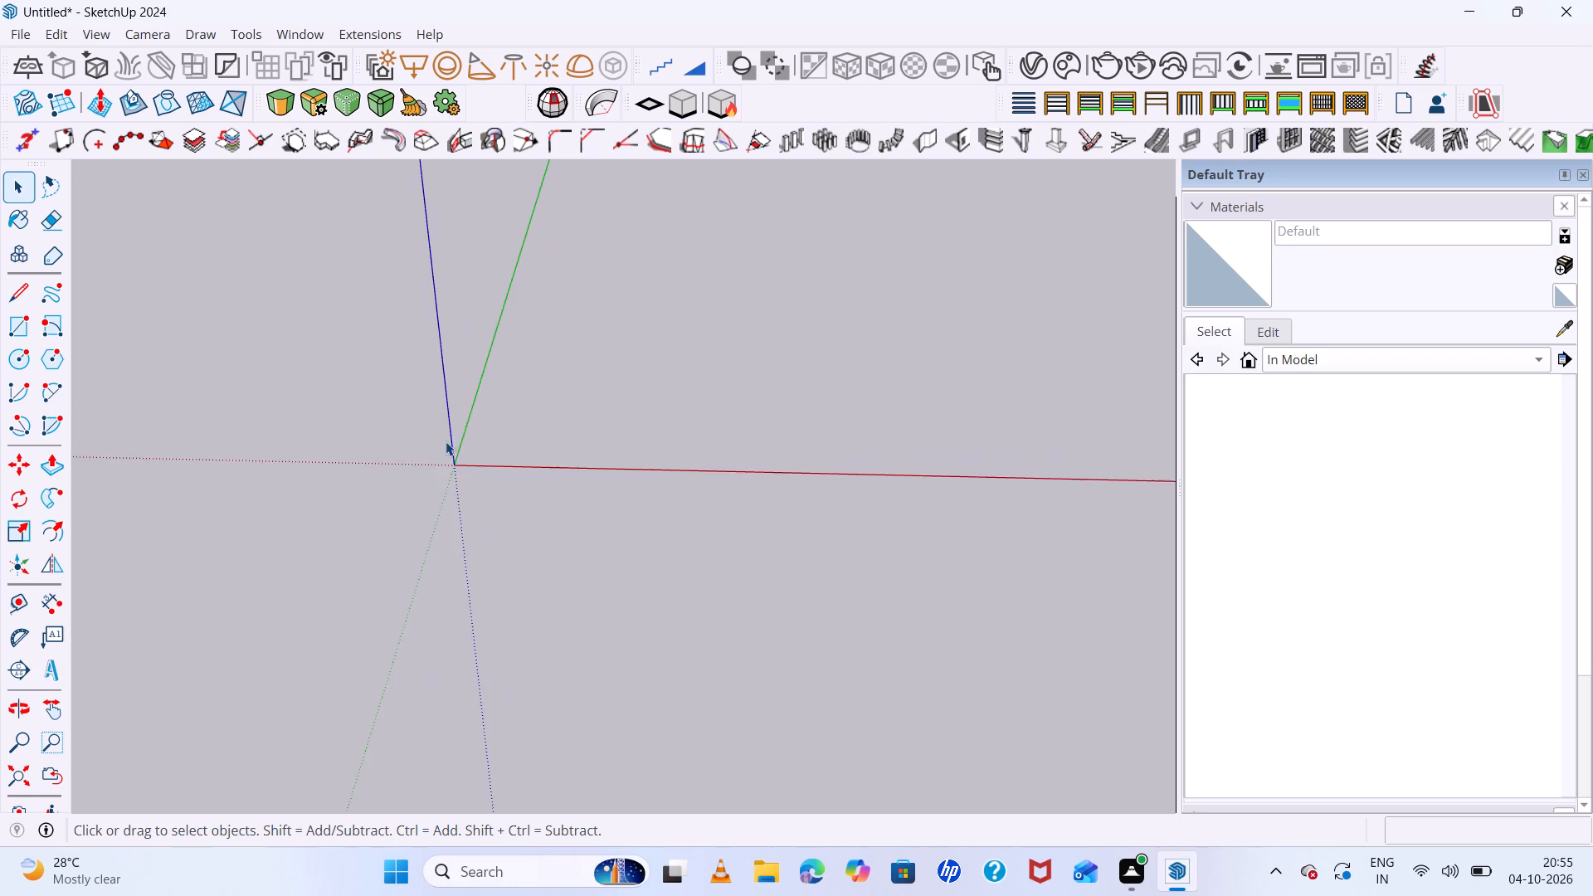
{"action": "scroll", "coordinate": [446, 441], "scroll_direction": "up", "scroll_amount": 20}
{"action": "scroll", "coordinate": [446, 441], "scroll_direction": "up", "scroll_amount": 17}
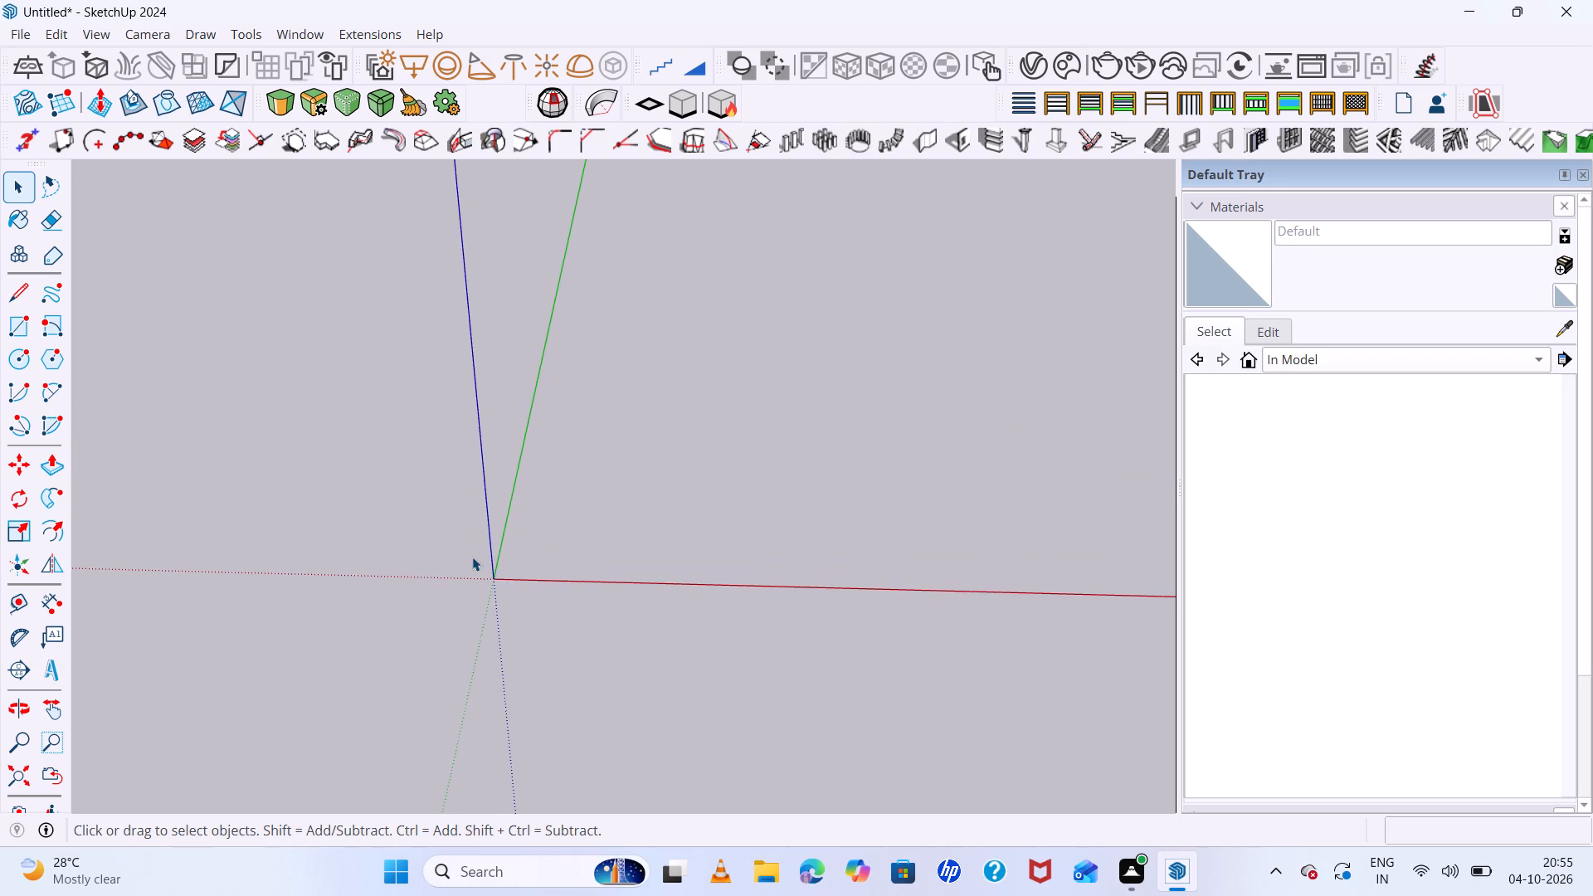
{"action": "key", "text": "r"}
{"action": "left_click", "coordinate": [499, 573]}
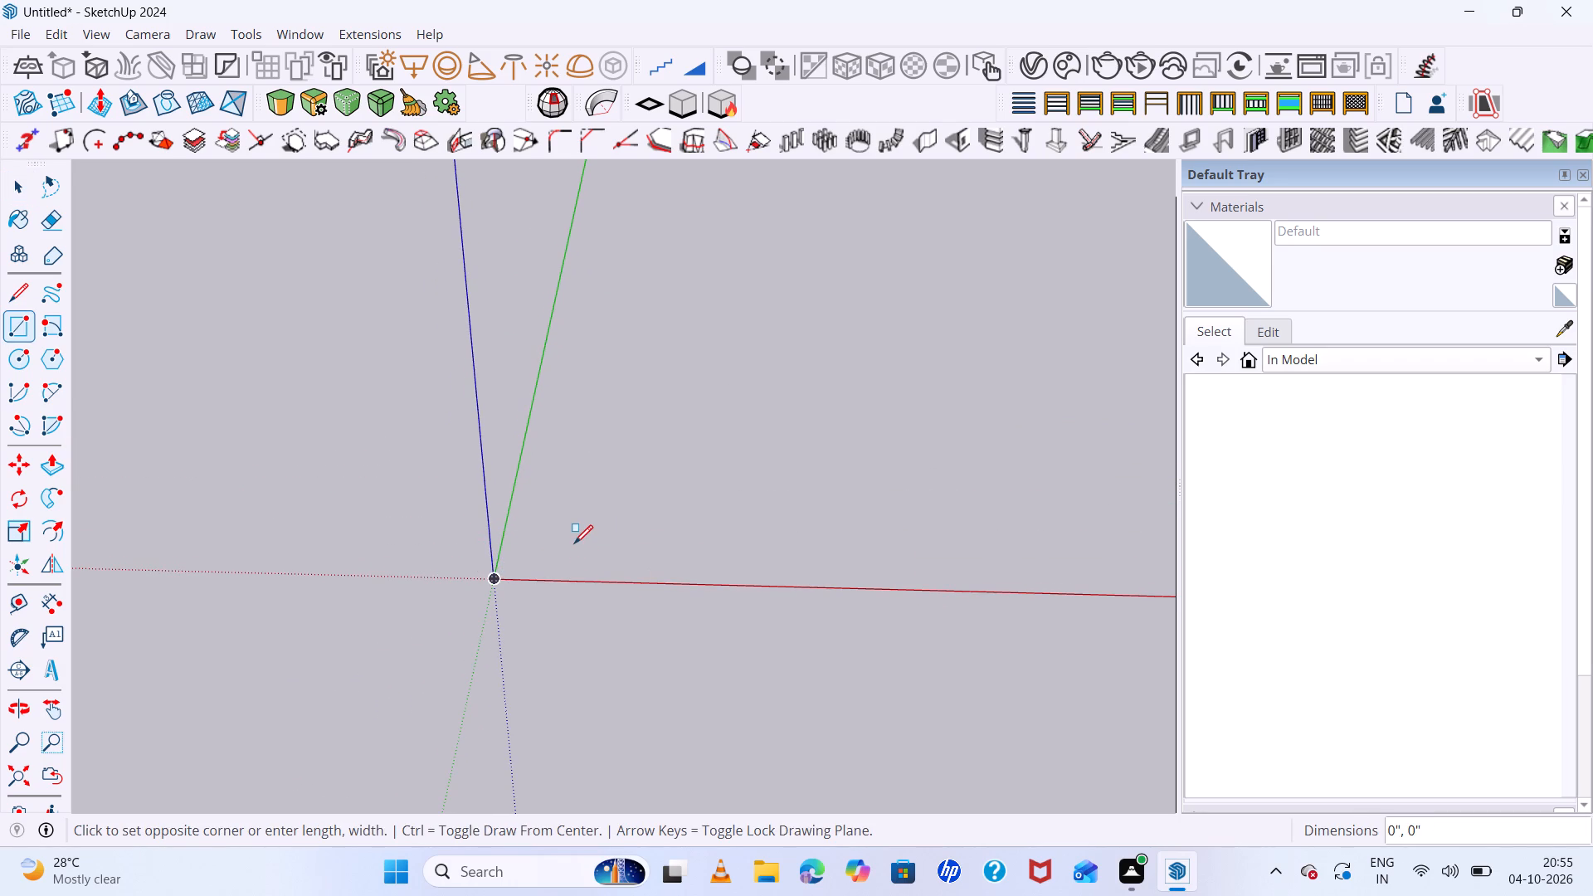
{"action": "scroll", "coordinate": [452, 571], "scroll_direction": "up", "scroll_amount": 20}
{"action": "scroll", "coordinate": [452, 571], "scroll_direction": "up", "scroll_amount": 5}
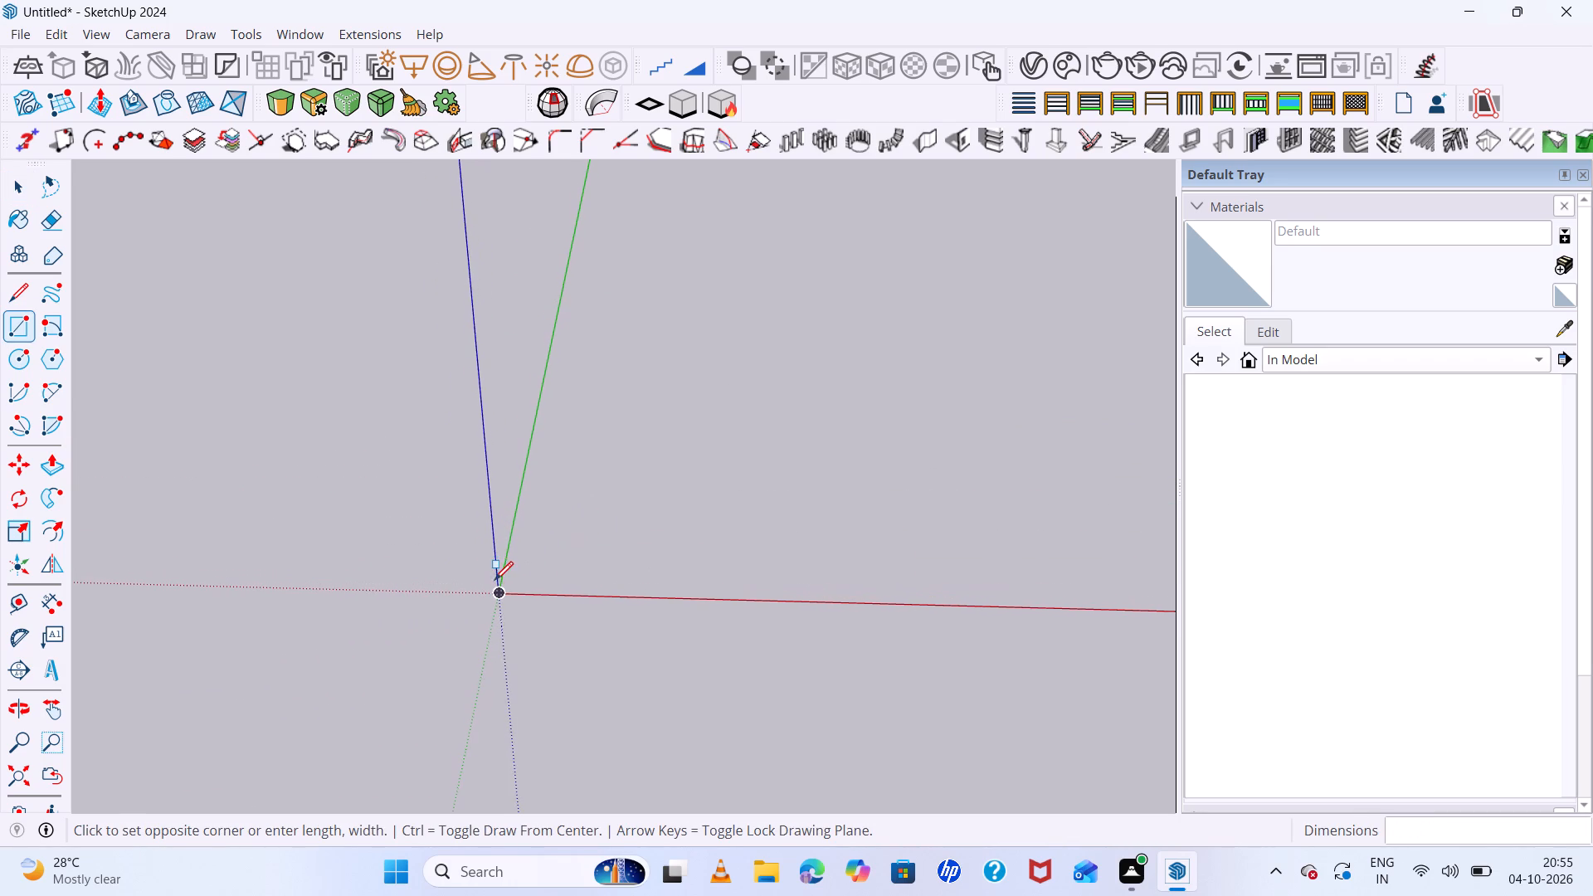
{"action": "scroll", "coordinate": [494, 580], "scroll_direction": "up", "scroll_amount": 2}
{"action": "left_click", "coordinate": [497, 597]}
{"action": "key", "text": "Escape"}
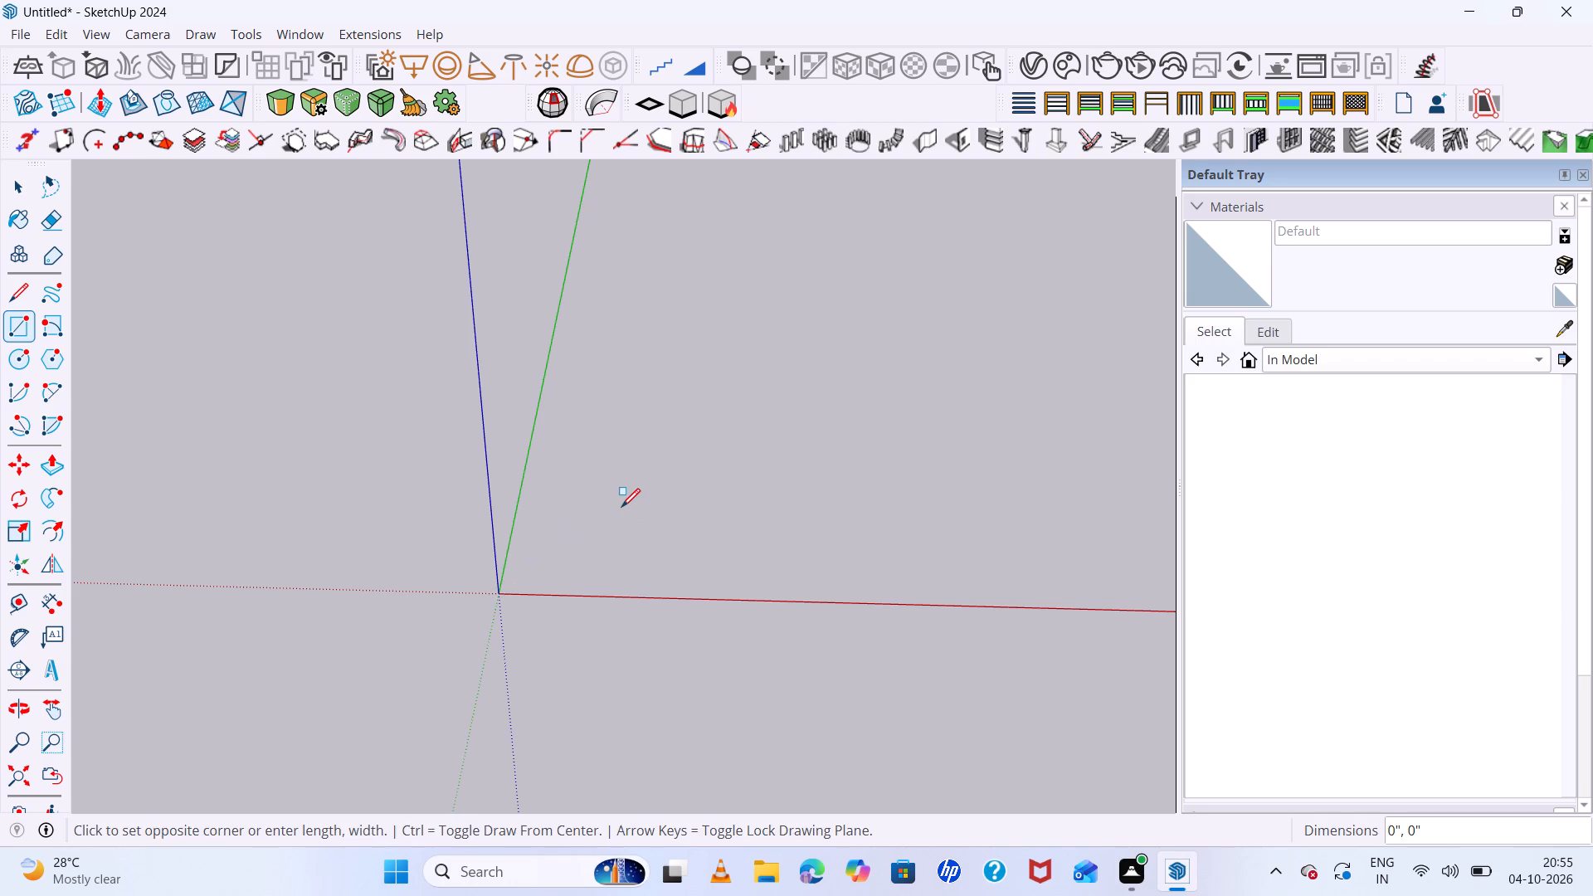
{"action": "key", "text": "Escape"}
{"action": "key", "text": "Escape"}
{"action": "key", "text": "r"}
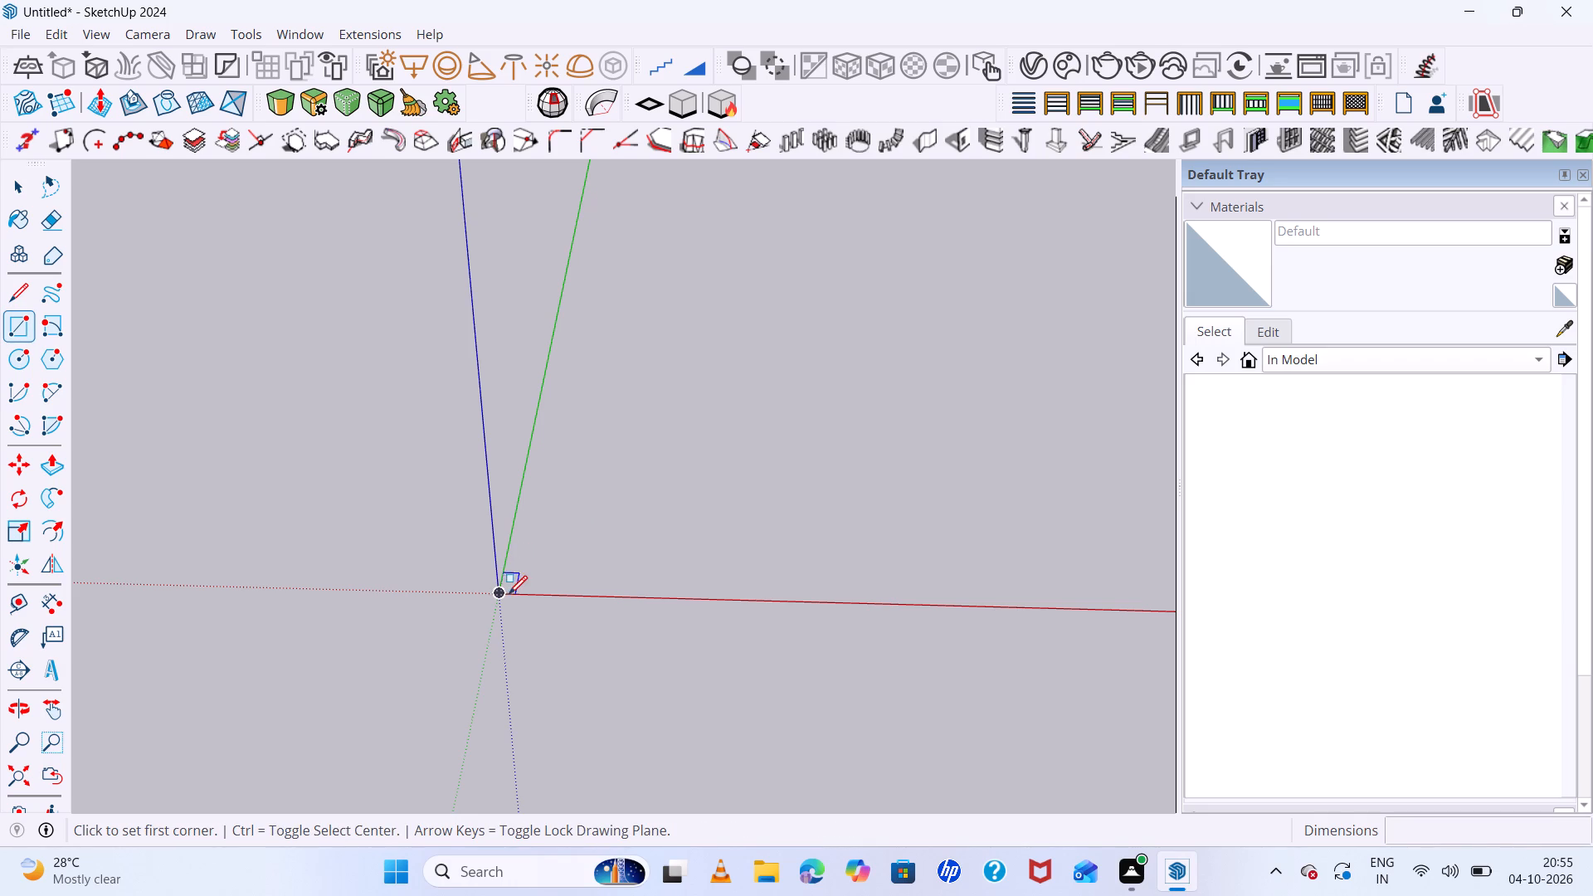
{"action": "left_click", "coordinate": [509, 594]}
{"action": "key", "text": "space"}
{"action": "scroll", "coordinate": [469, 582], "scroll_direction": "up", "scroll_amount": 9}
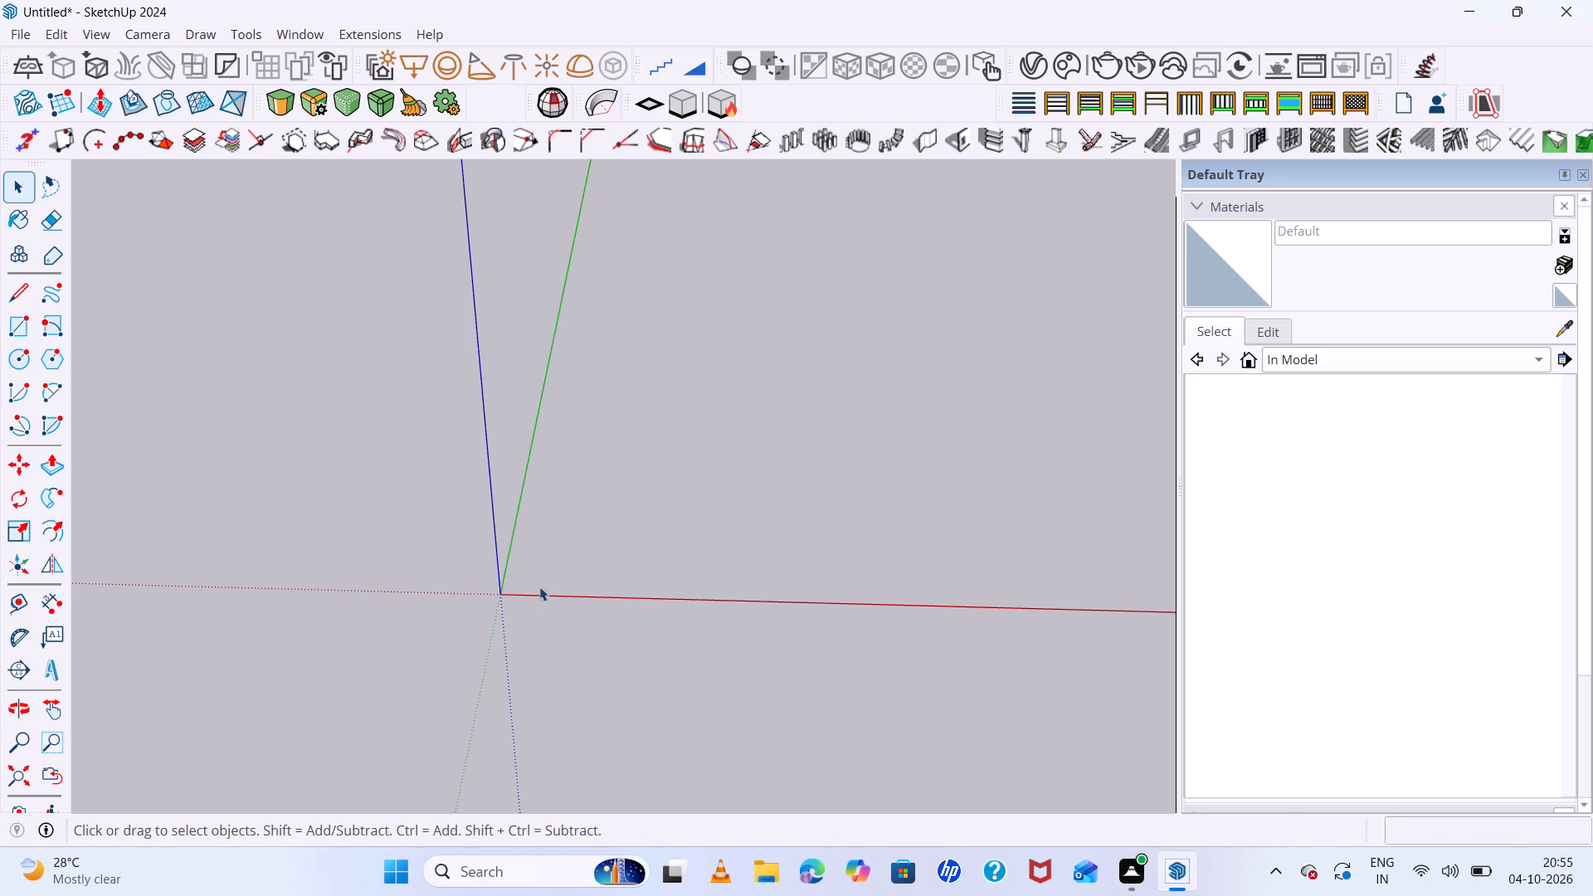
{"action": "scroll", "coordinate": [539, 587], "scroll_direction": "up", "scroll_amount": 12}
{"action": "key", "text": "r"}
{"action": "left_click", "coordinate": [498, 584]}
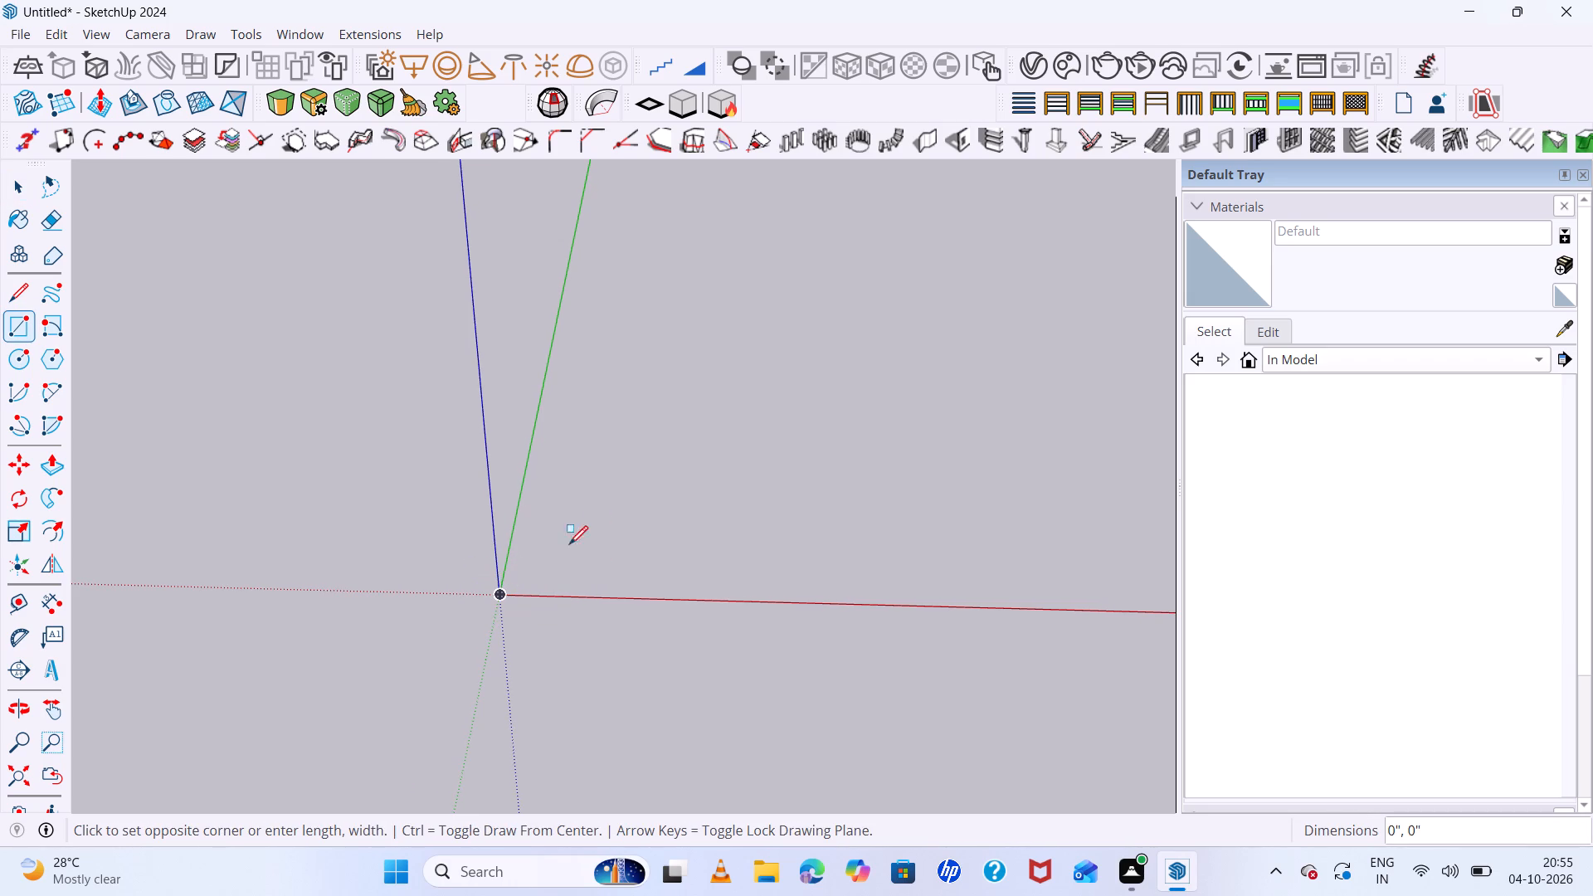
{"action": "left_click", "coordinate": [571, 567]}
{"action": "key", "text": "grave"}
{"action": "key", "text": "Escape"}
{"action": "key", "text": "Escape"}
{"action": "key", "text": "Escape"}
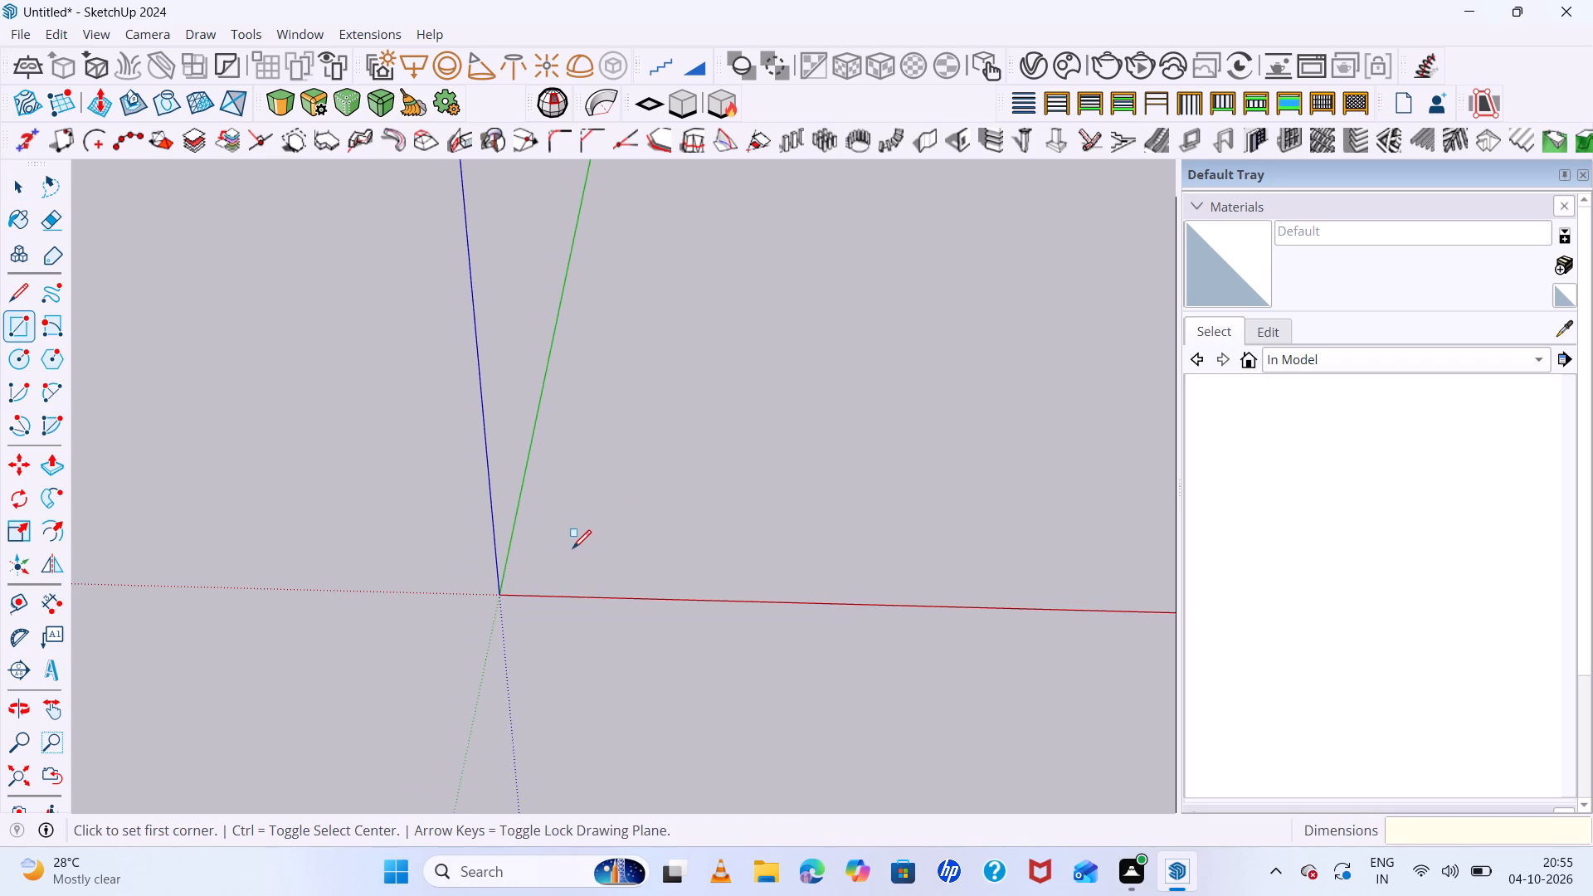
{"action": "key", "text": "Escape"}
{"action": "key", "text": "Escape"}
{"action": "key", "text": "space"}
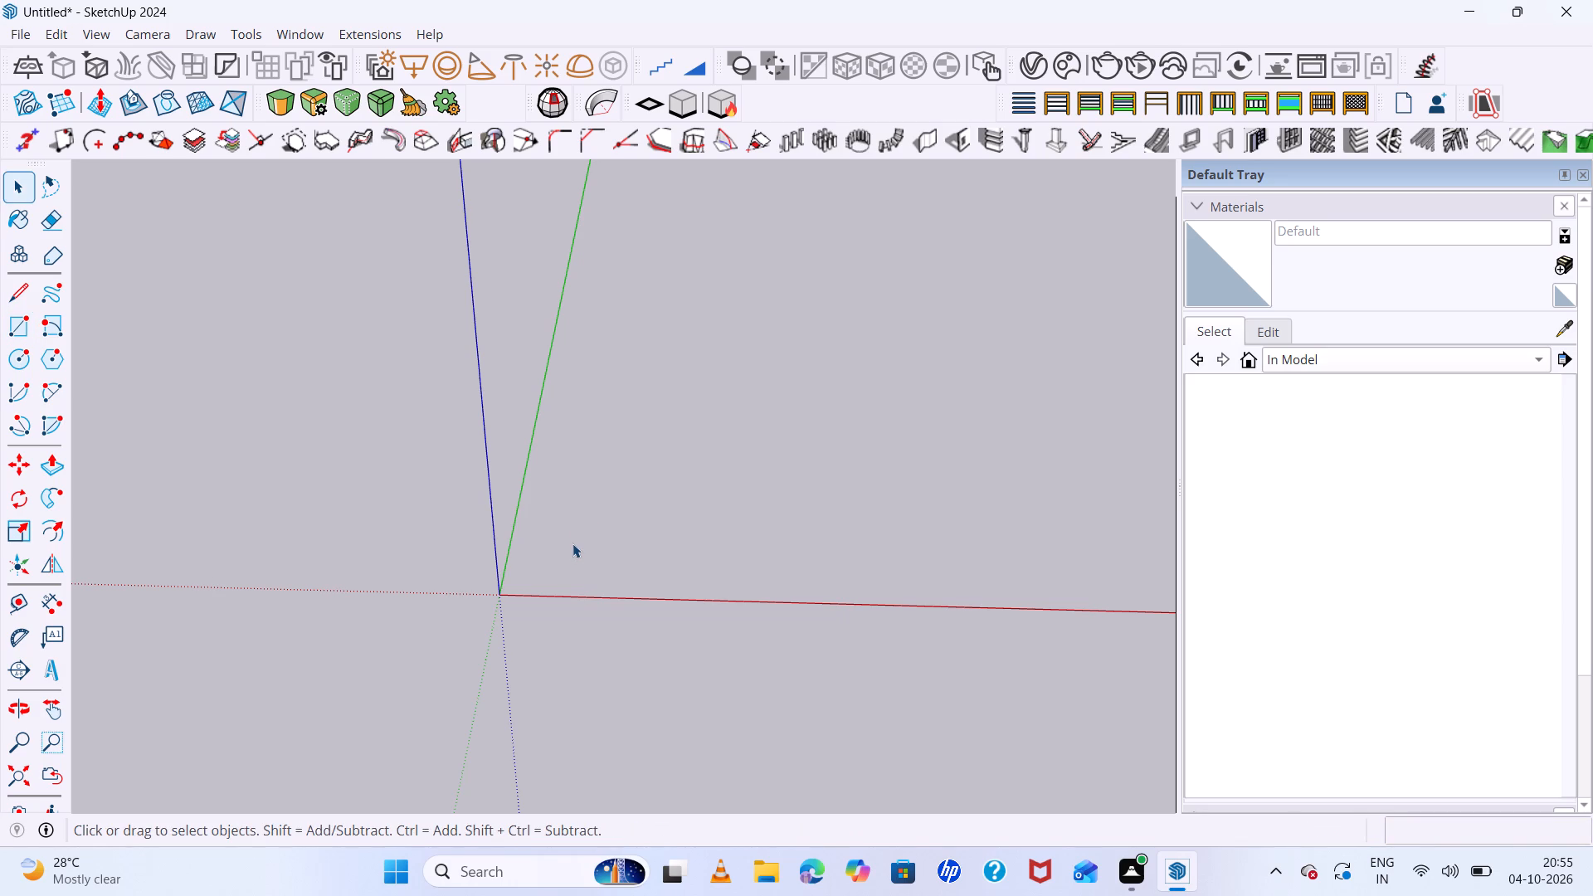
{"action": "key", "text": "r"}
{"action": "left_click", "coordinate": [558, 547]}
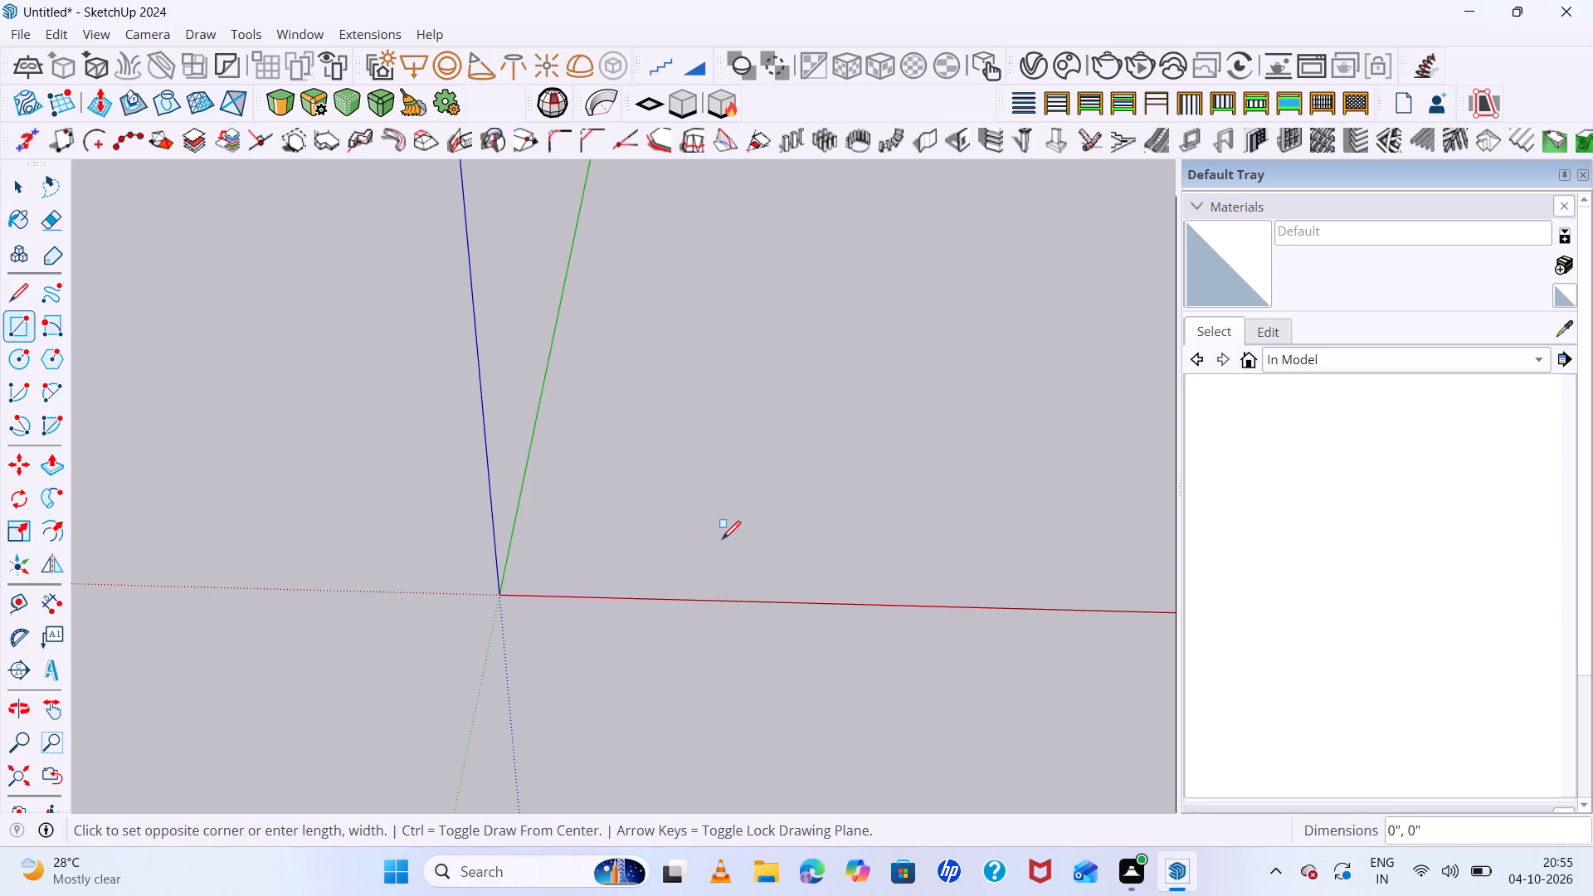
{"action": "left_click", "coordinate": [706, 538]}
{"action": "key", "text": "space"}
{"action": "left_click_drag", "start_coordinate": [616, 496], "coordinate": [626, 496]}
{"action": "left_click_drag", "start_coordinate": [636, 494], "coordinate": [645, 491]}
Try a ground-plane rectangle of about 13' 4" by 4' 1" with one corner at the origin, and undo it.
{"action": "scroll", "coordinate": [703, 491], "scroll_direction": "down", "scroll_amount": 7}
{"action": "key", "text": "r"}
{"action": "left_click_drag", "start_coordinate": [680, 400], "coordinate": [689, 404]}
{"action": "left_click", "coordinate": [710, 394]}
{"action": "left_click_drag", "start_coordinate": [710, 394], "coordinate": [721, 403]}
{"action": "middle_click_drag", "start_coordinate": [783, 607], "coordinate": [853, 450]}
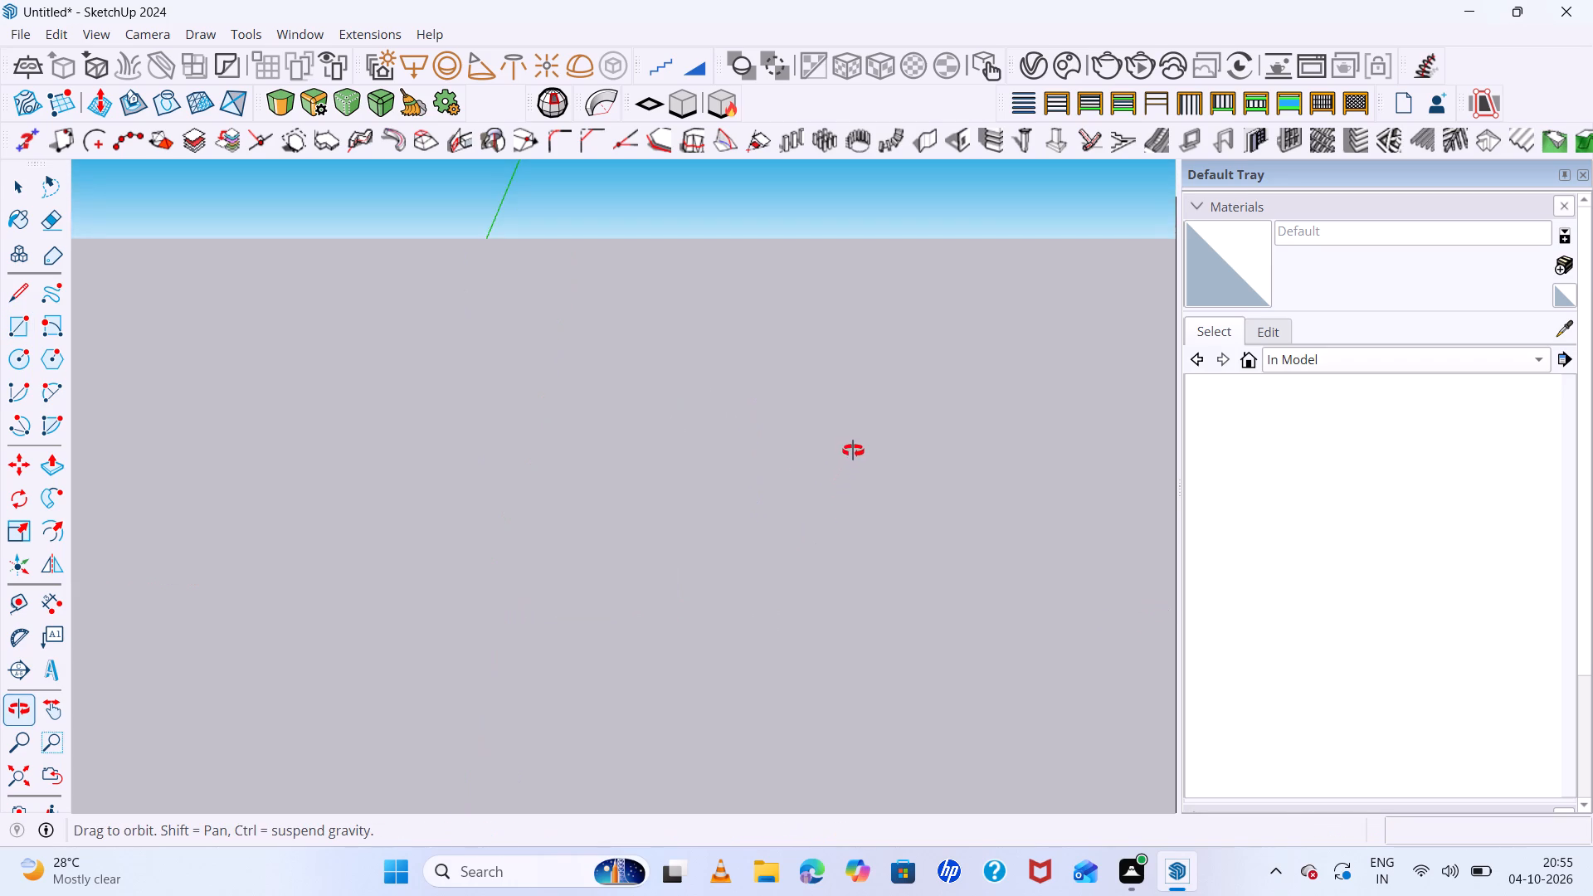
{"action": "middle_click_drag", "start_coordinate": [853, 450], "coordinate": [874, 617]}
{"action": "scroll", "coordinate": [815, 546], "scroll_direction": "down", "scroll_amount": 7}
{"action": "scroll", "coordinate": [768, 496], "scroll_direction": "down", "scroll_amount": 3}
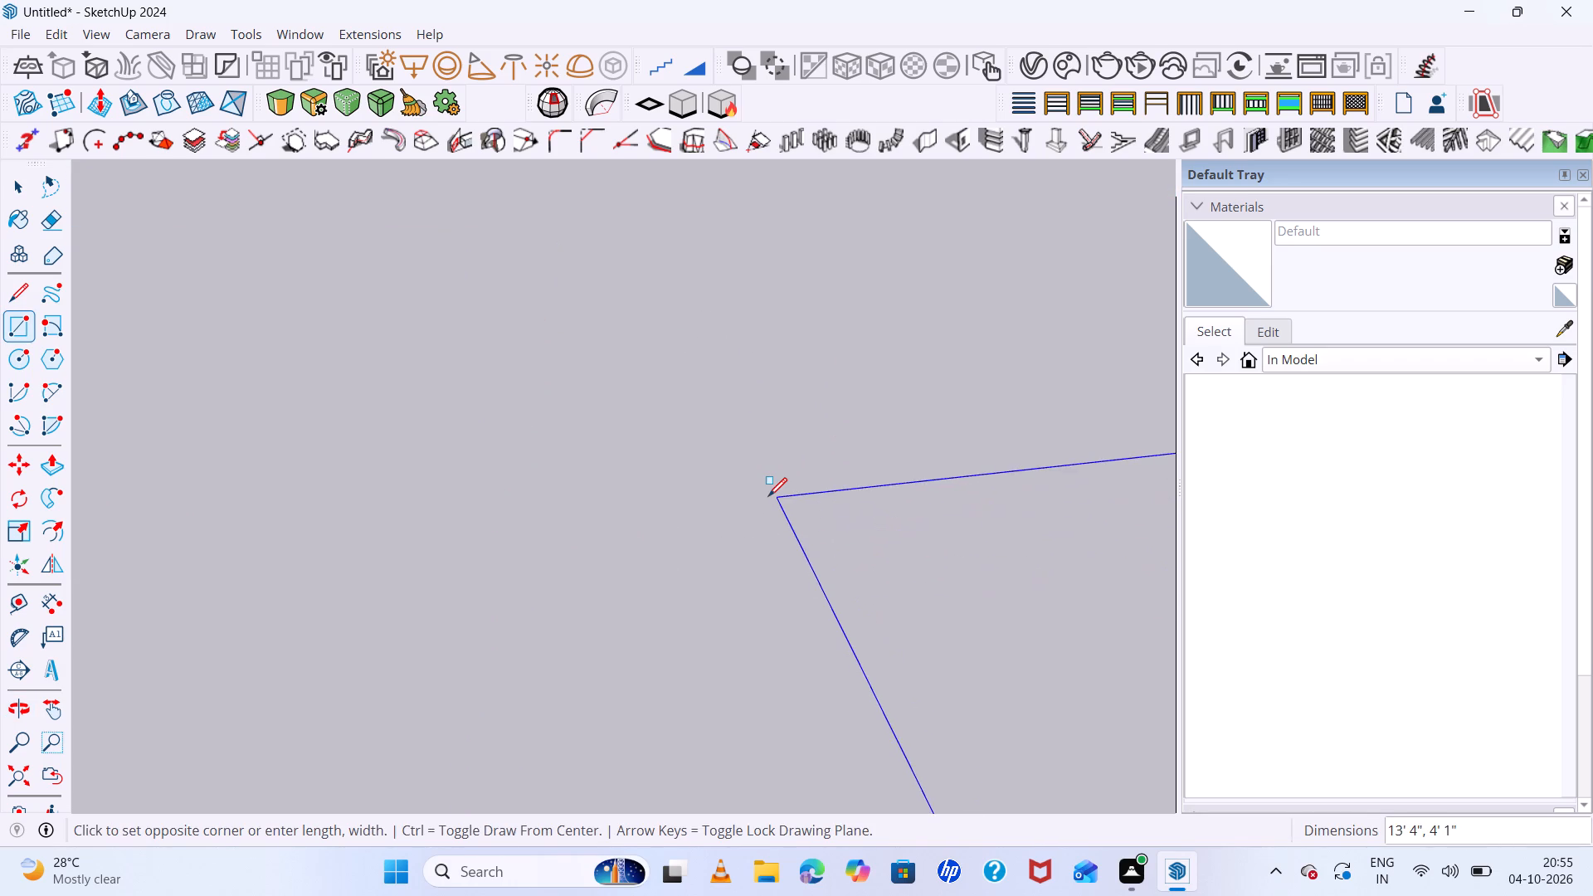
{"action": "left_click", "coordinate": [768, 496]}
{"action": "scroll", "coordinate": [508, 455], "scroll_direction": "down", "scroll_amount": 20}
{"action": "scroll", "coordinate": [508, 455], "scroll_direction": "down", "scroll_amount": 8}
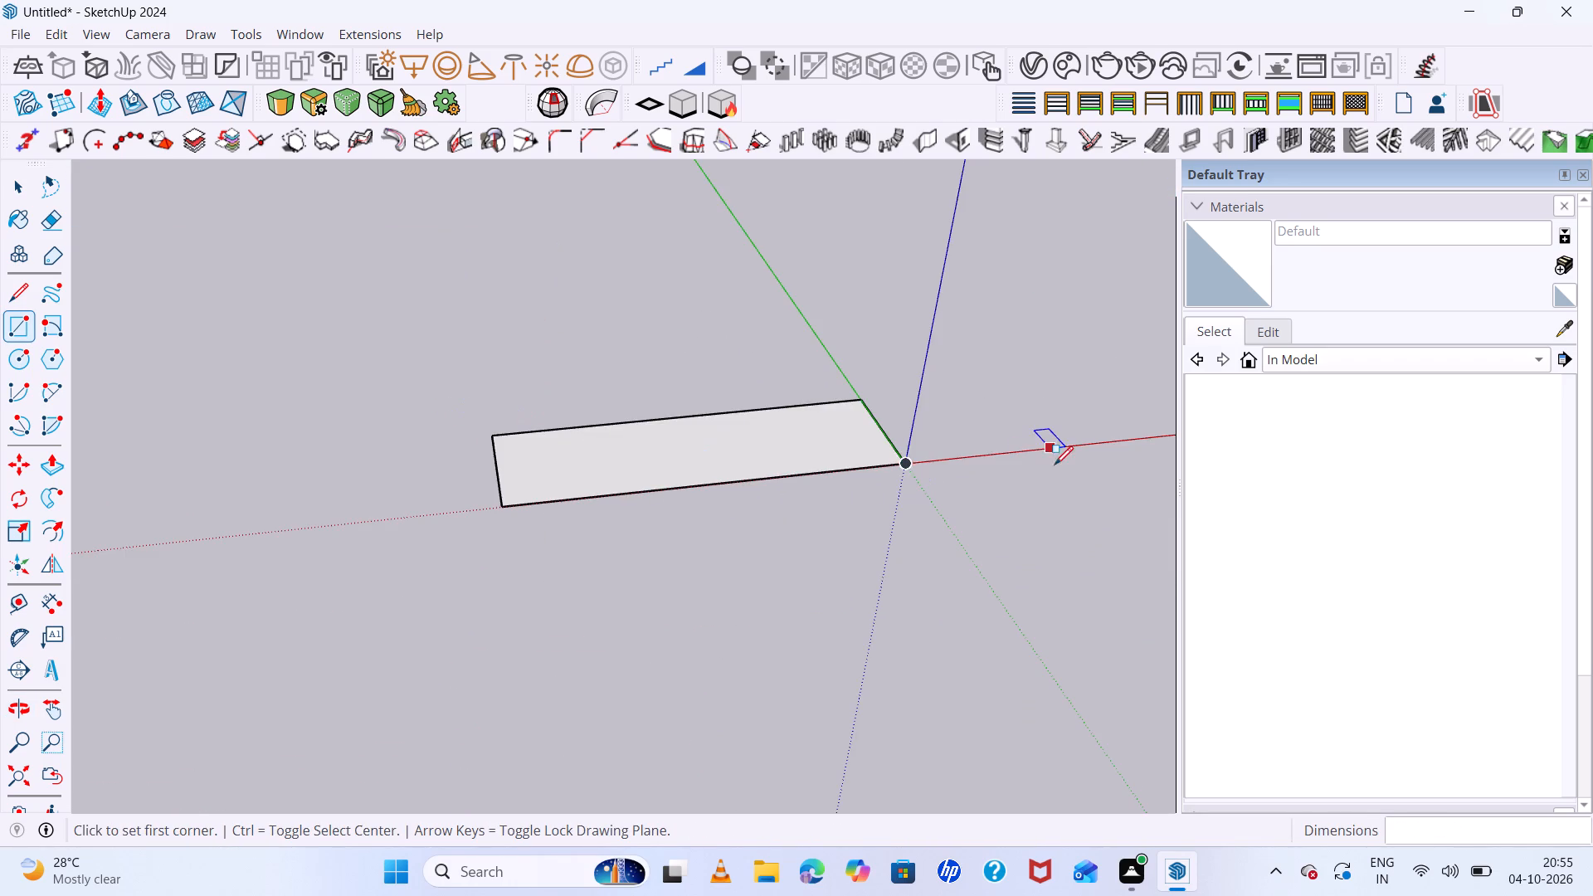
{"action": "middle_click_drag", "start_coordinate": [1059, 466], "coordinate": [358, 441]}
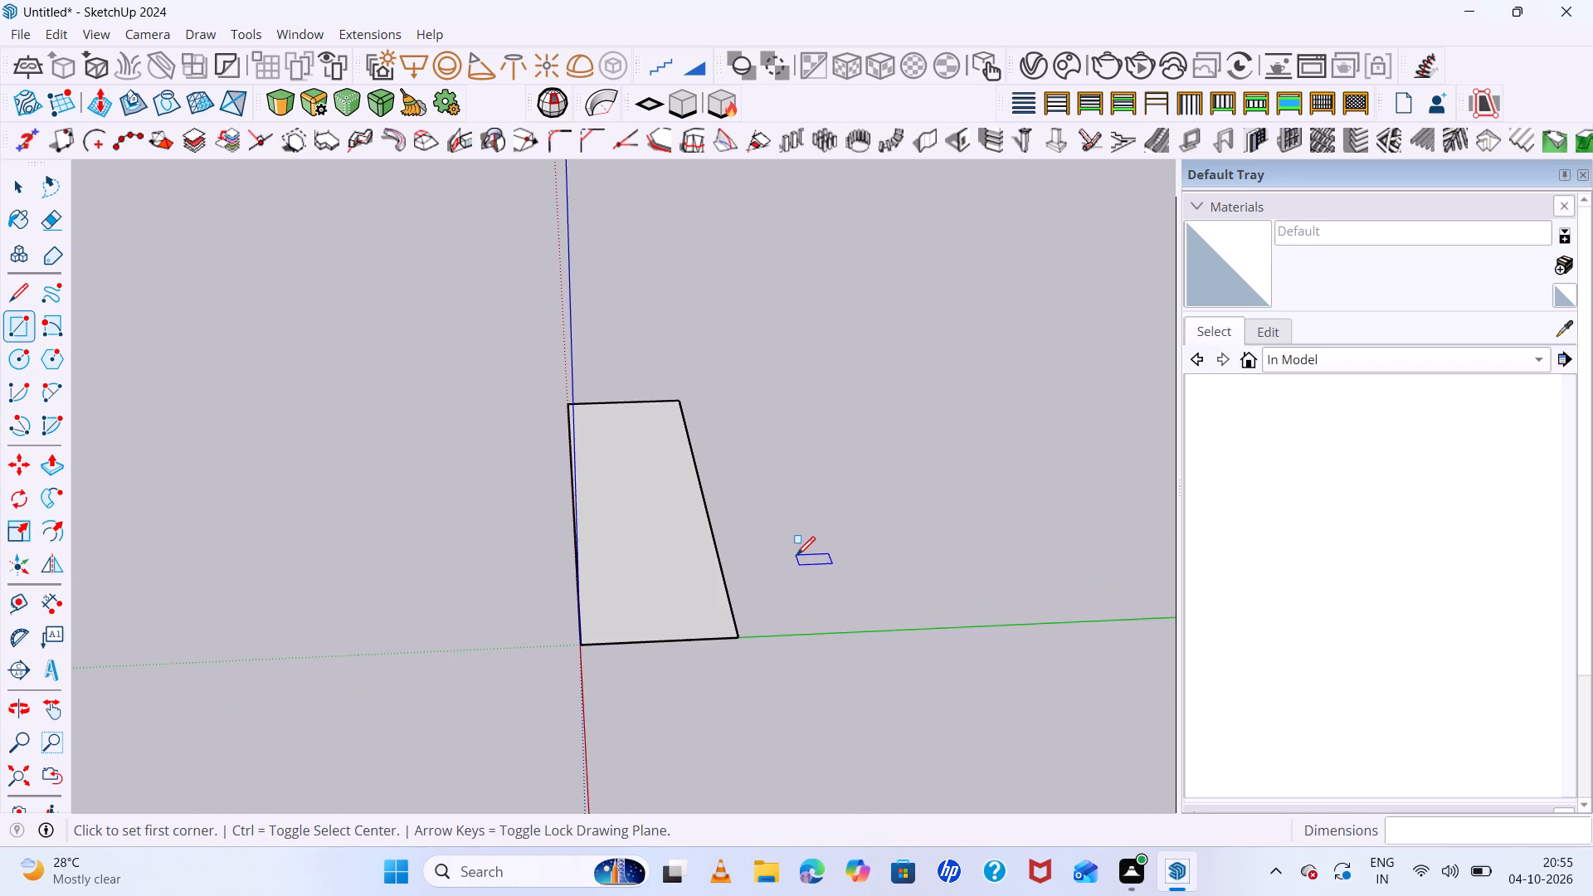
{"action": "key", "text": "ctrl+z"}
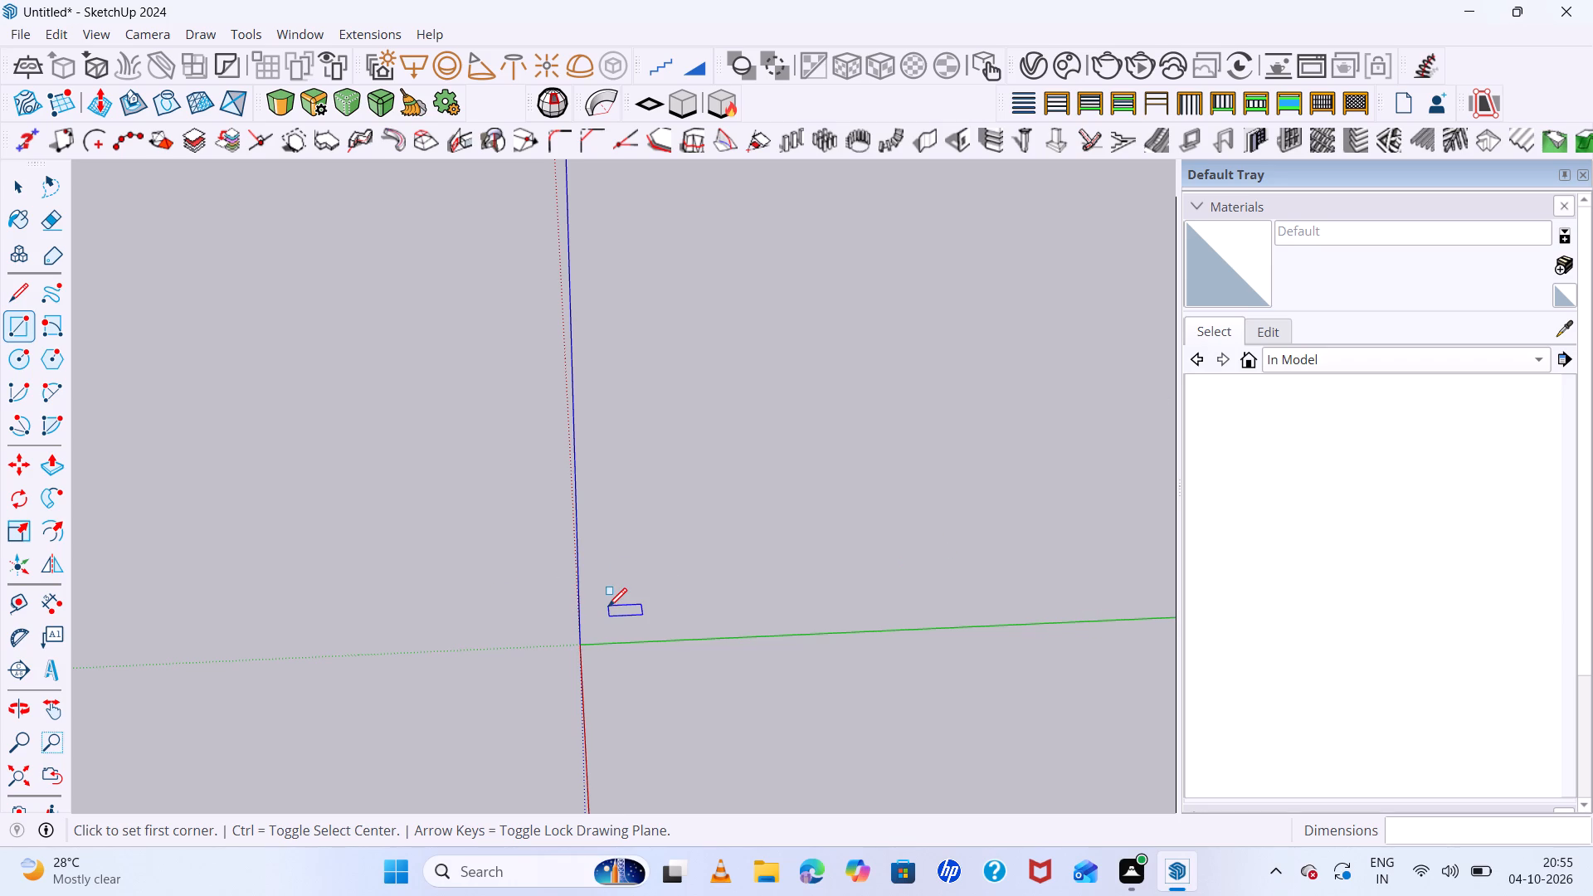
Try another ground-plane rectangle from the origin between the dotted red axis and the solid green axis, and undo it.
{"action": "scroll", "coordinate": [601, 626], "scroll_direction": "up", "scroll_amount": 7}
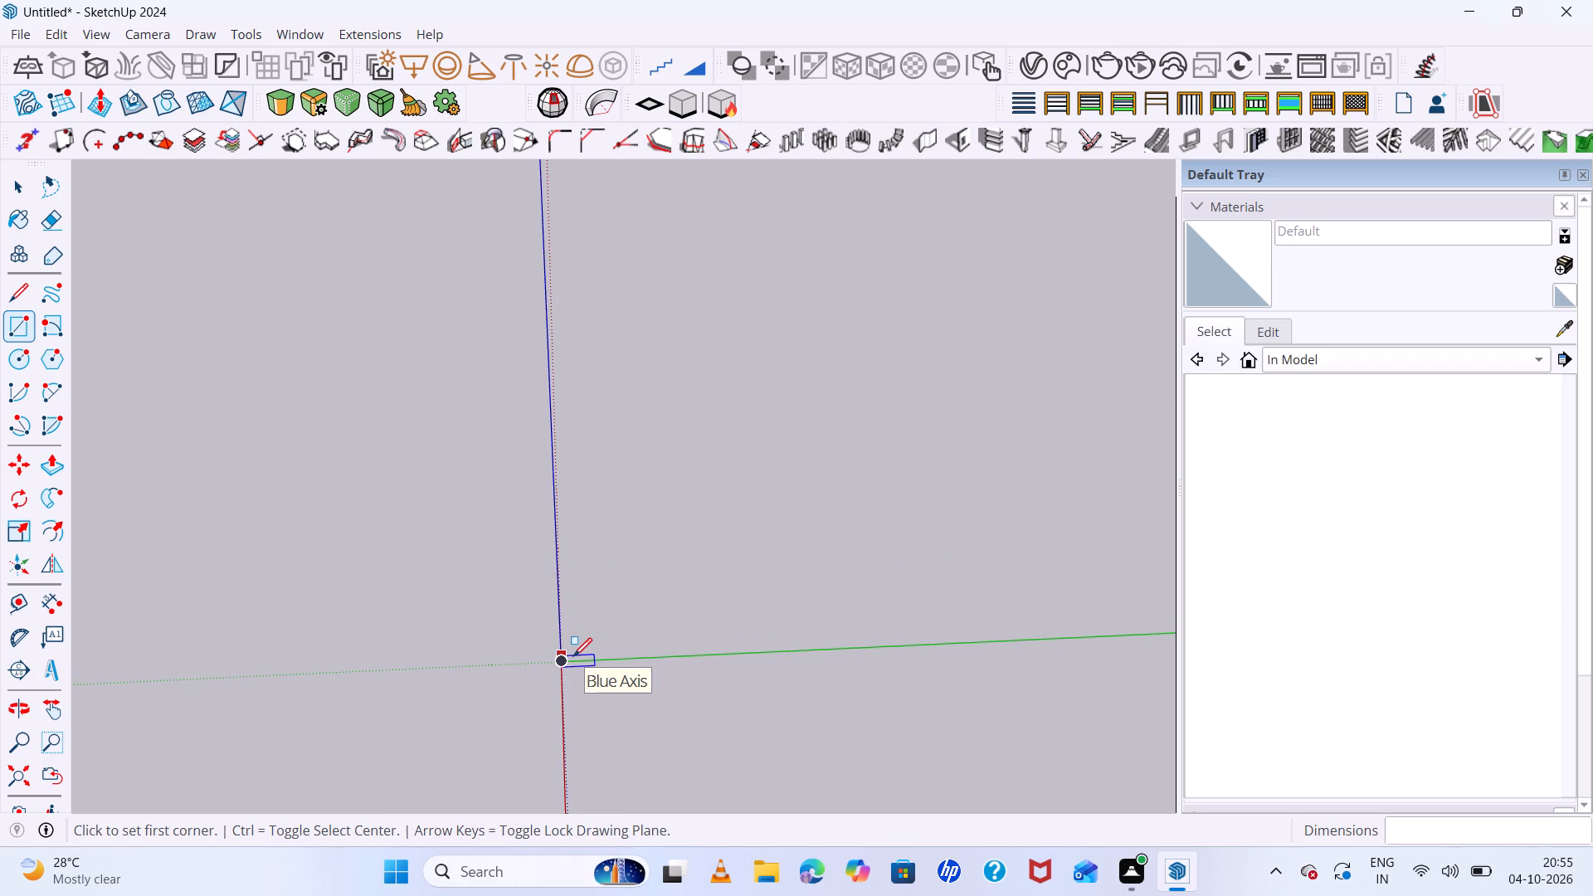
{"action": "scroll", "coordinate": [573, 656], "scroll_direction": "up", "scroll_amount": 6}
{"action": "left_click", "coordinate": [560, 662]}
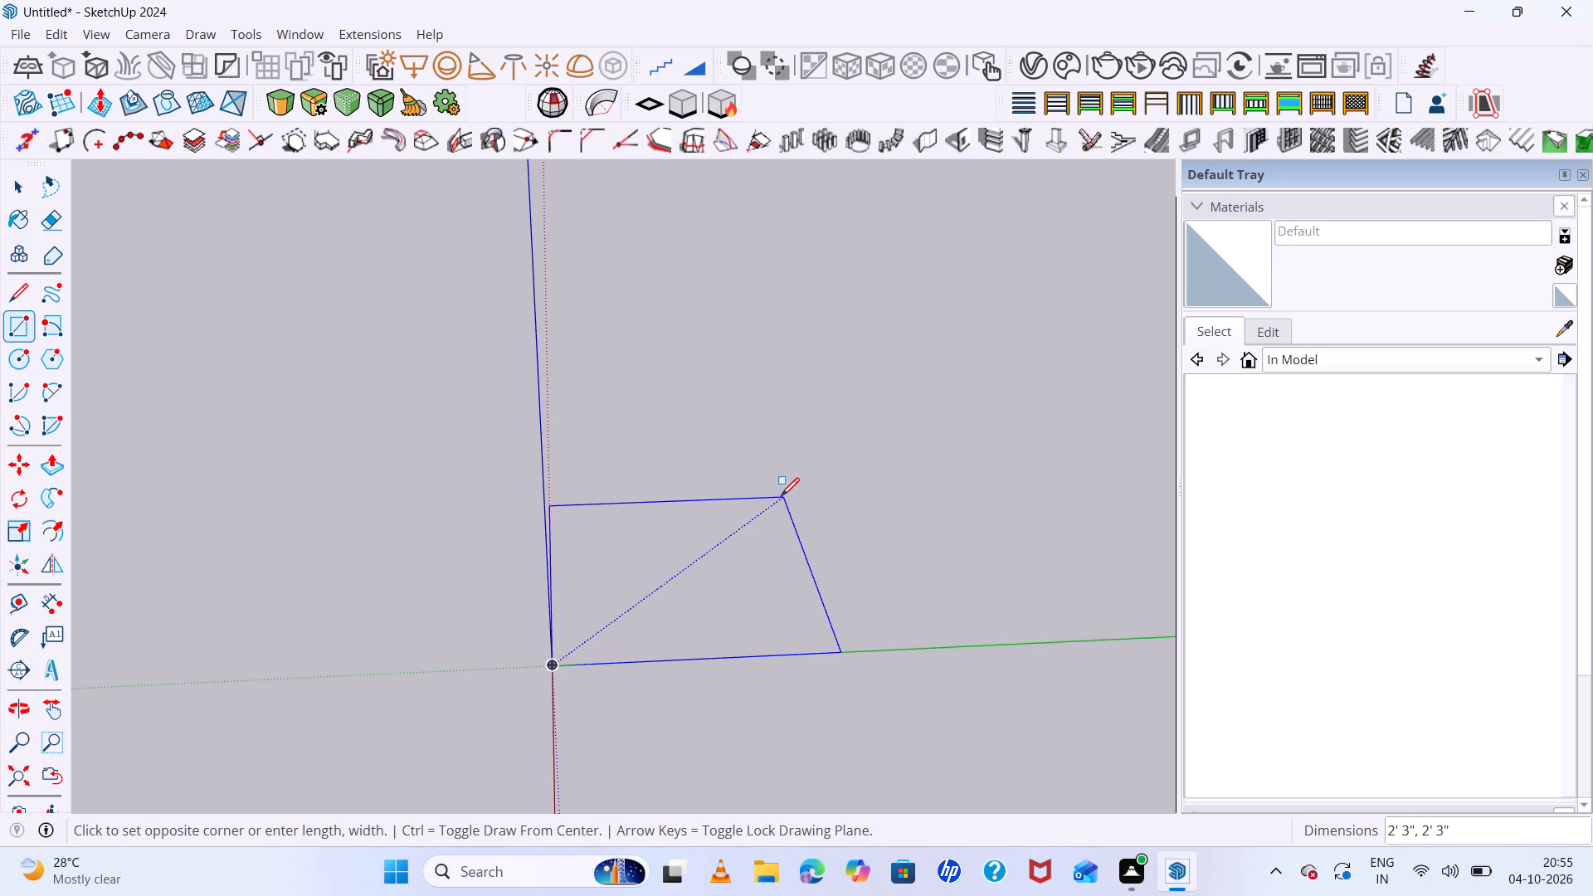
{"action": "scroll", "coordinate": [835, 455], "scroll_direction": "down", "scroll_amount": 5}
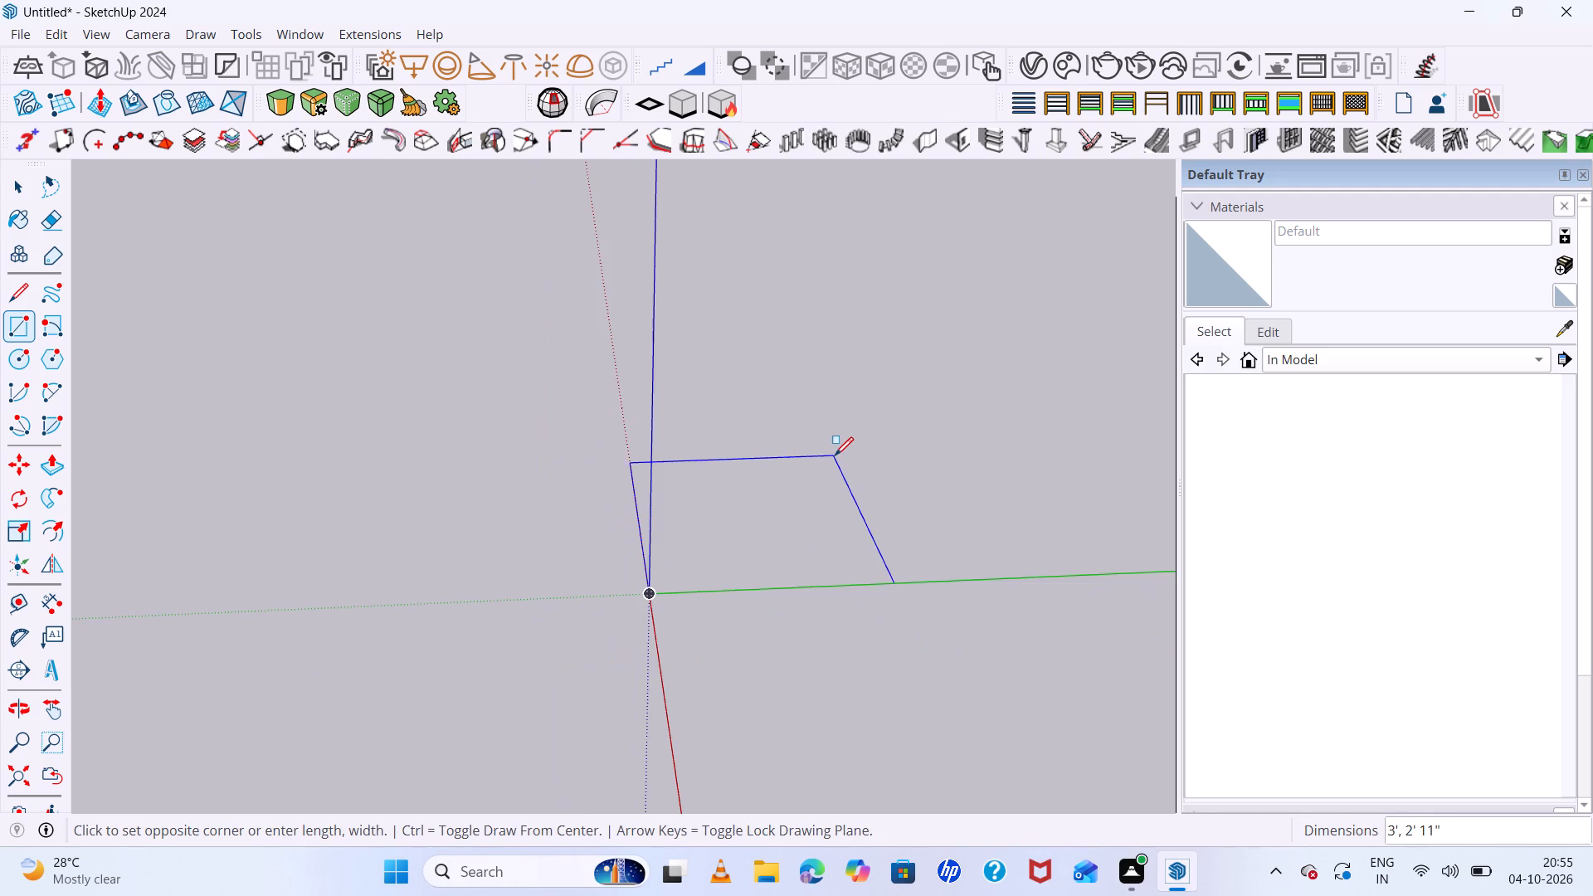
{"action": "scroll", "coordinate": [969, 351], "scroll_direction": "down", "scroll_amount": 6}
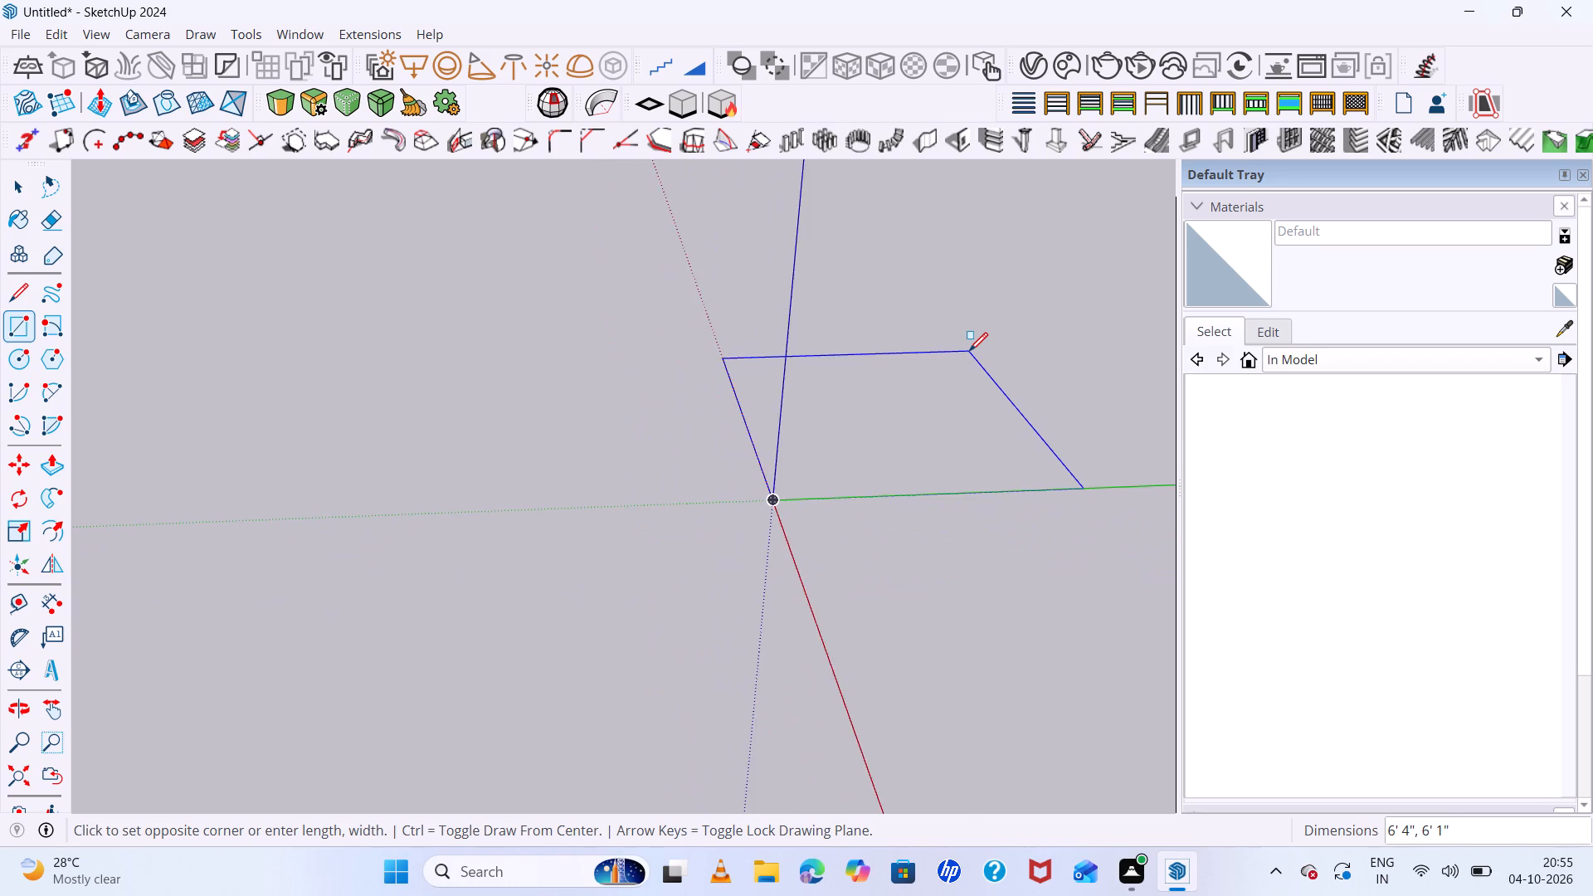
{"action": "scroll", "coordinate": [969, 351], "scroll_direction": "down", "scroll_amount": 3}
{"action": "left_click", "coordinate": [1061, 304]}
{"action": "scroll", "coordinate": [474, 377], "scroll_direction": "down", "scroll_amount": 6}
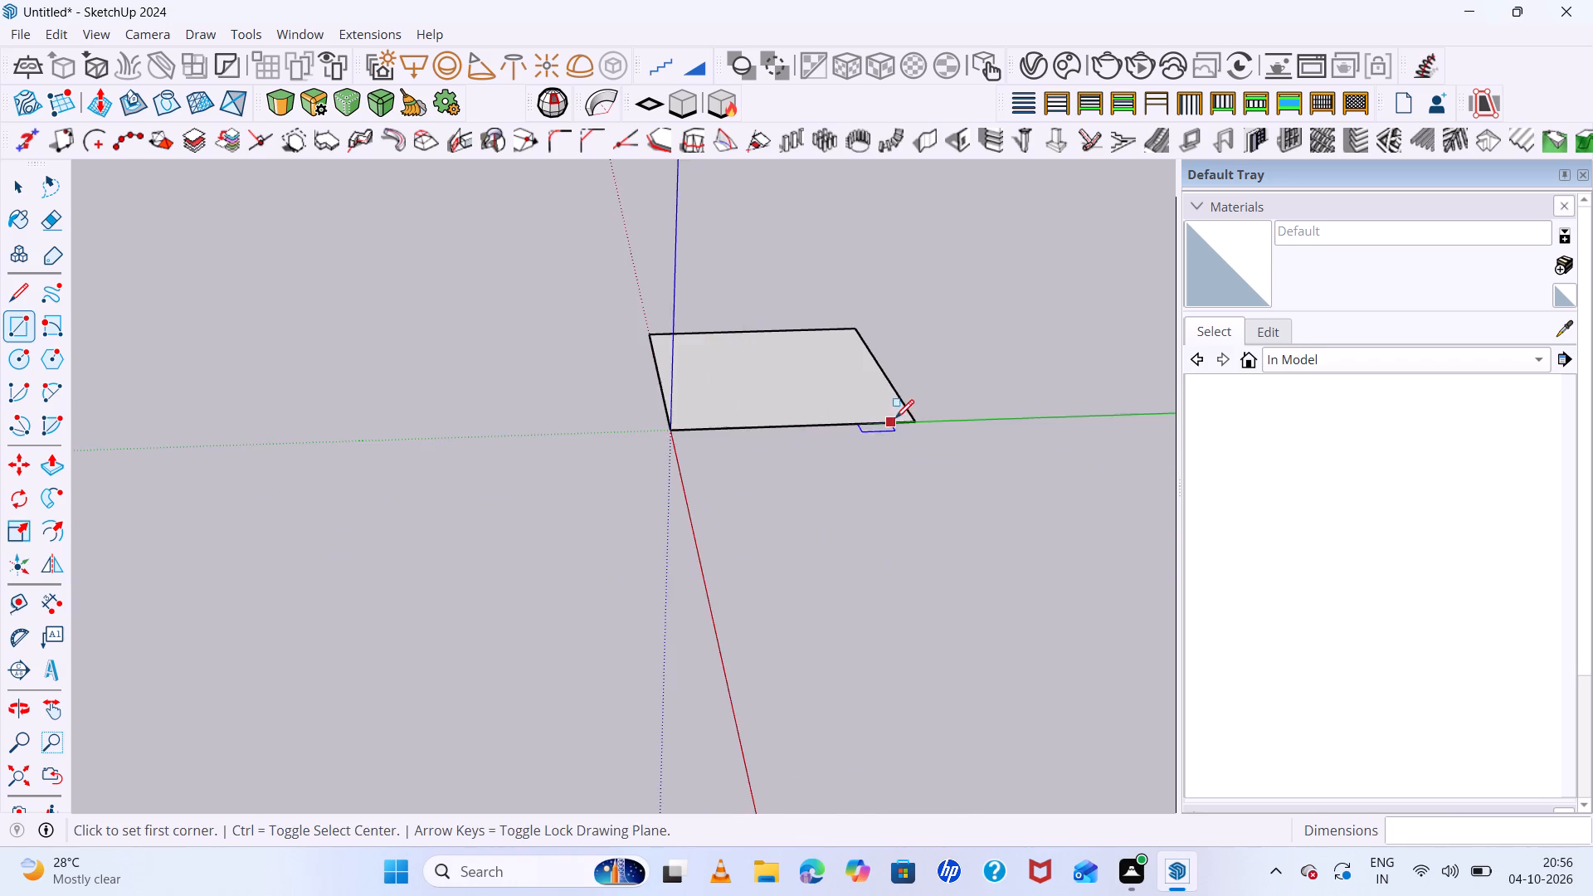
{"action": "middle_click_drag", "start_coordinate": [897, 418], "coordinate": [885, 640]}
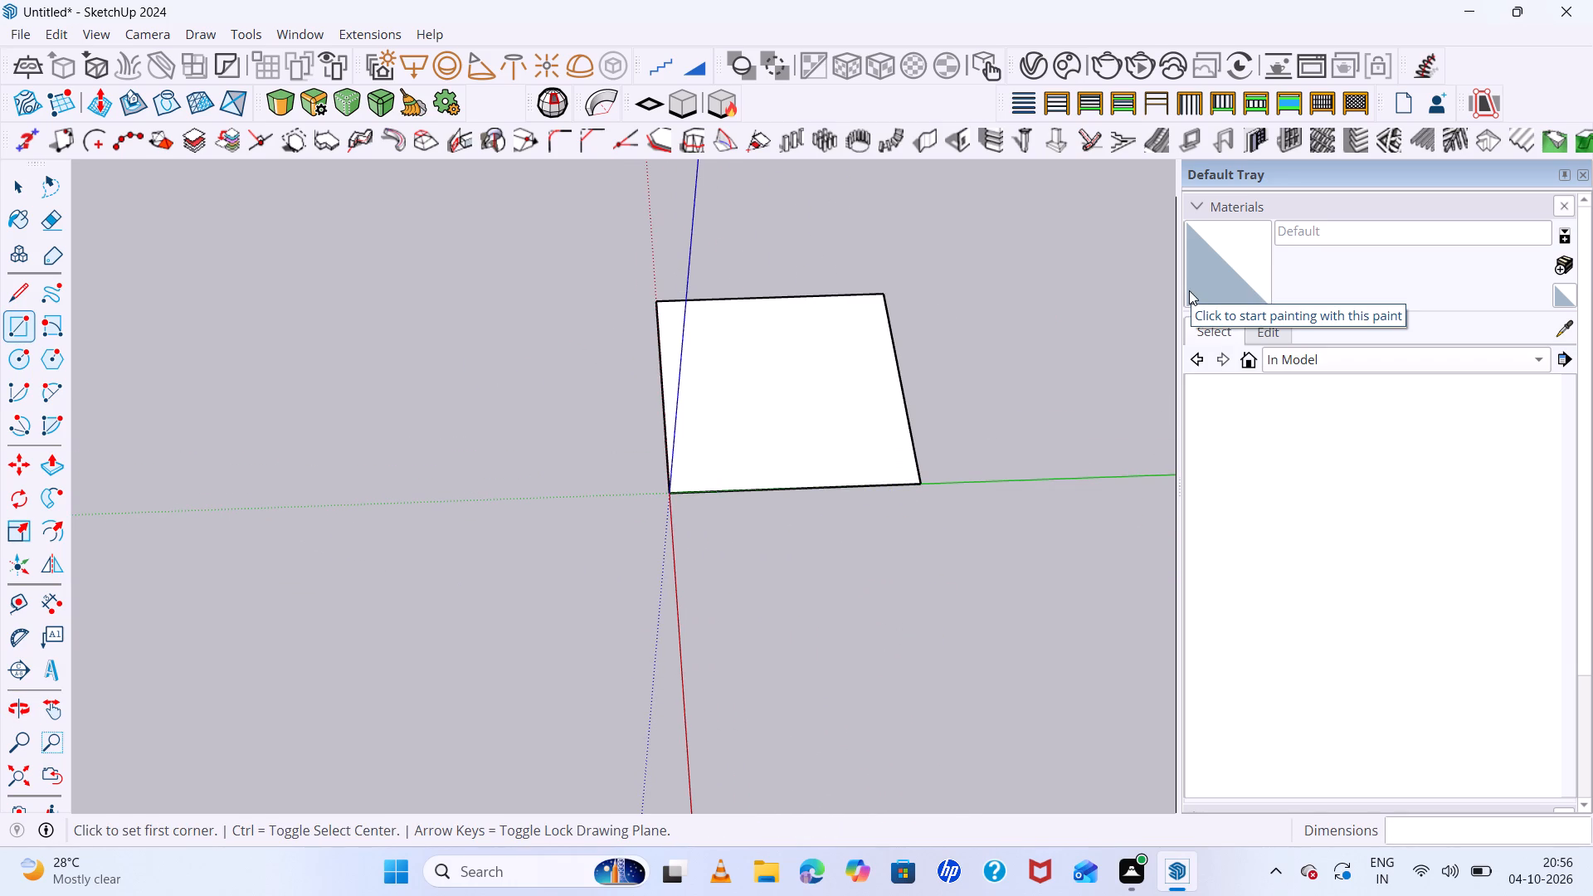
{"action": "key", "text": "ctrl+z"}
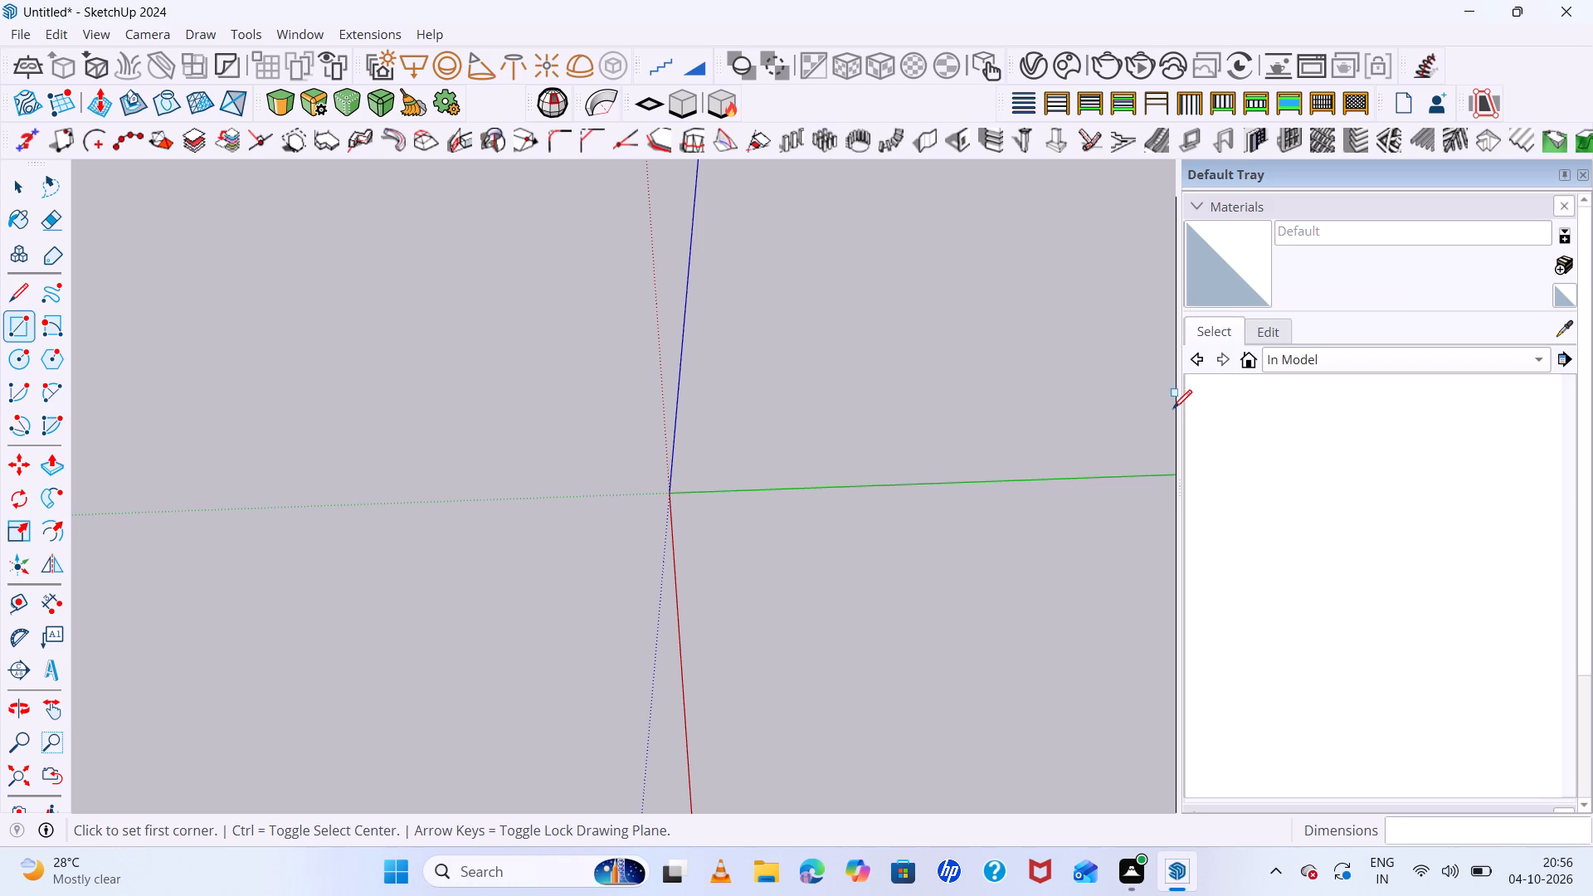
Draw a ground-plane rectangle of about 9' 5" by 11' 10" from the origin, between the dotted red and solid green axes.
{"action": "scroll", "coordinate": [950, 387], "scroll_direction": "up", "scroll_amount": 5}
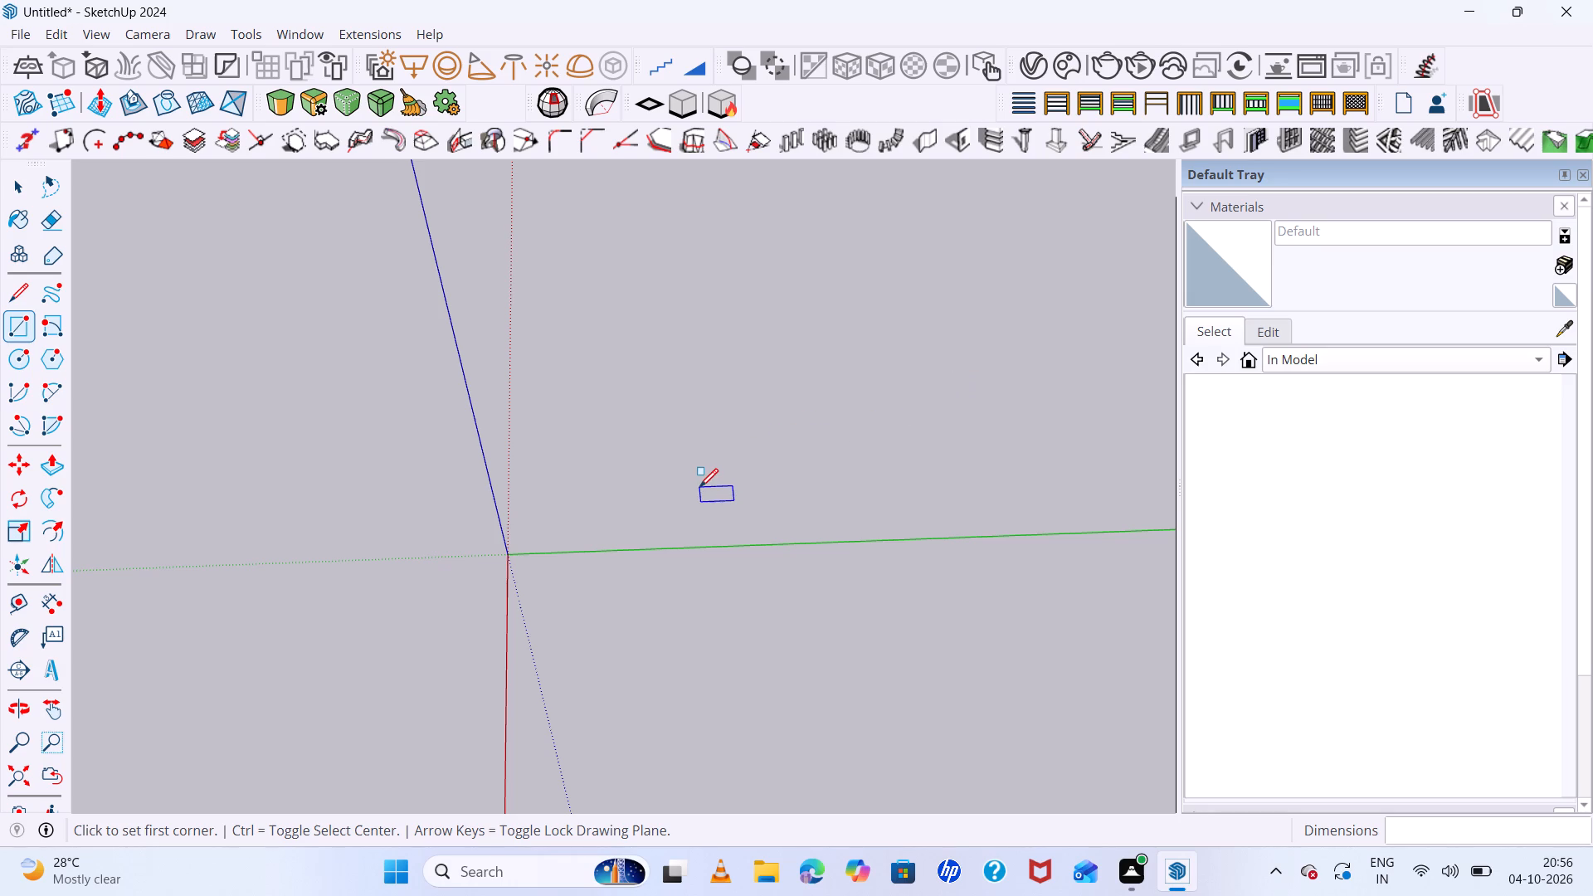
{"action": "left_click", "coordinate": [512, 548]}
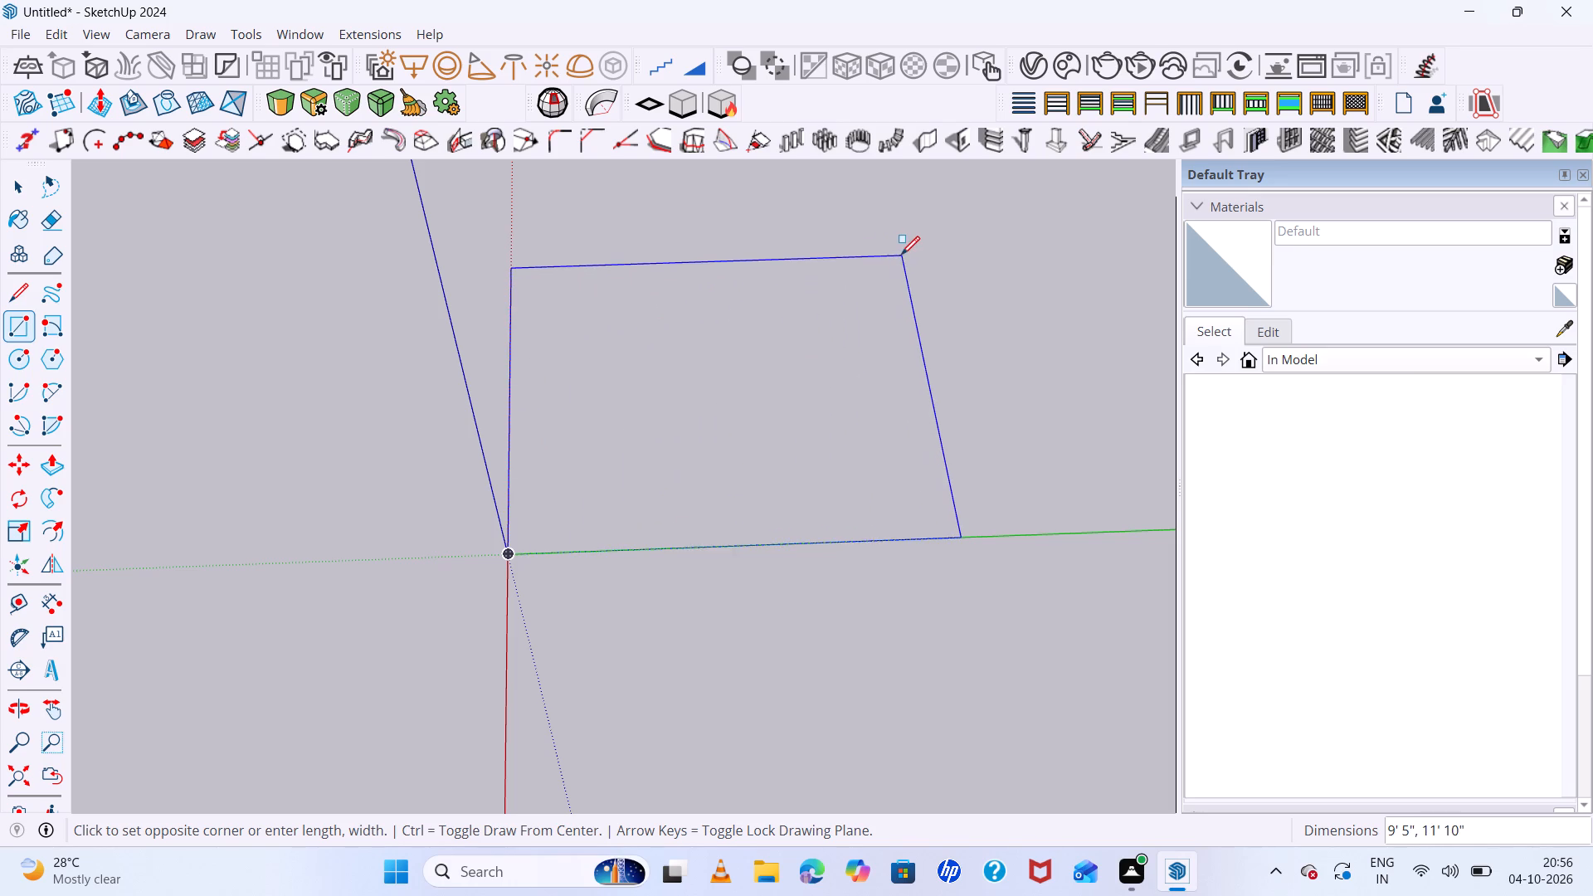
{"action": "left_click", "coordinate": [901, 255]}
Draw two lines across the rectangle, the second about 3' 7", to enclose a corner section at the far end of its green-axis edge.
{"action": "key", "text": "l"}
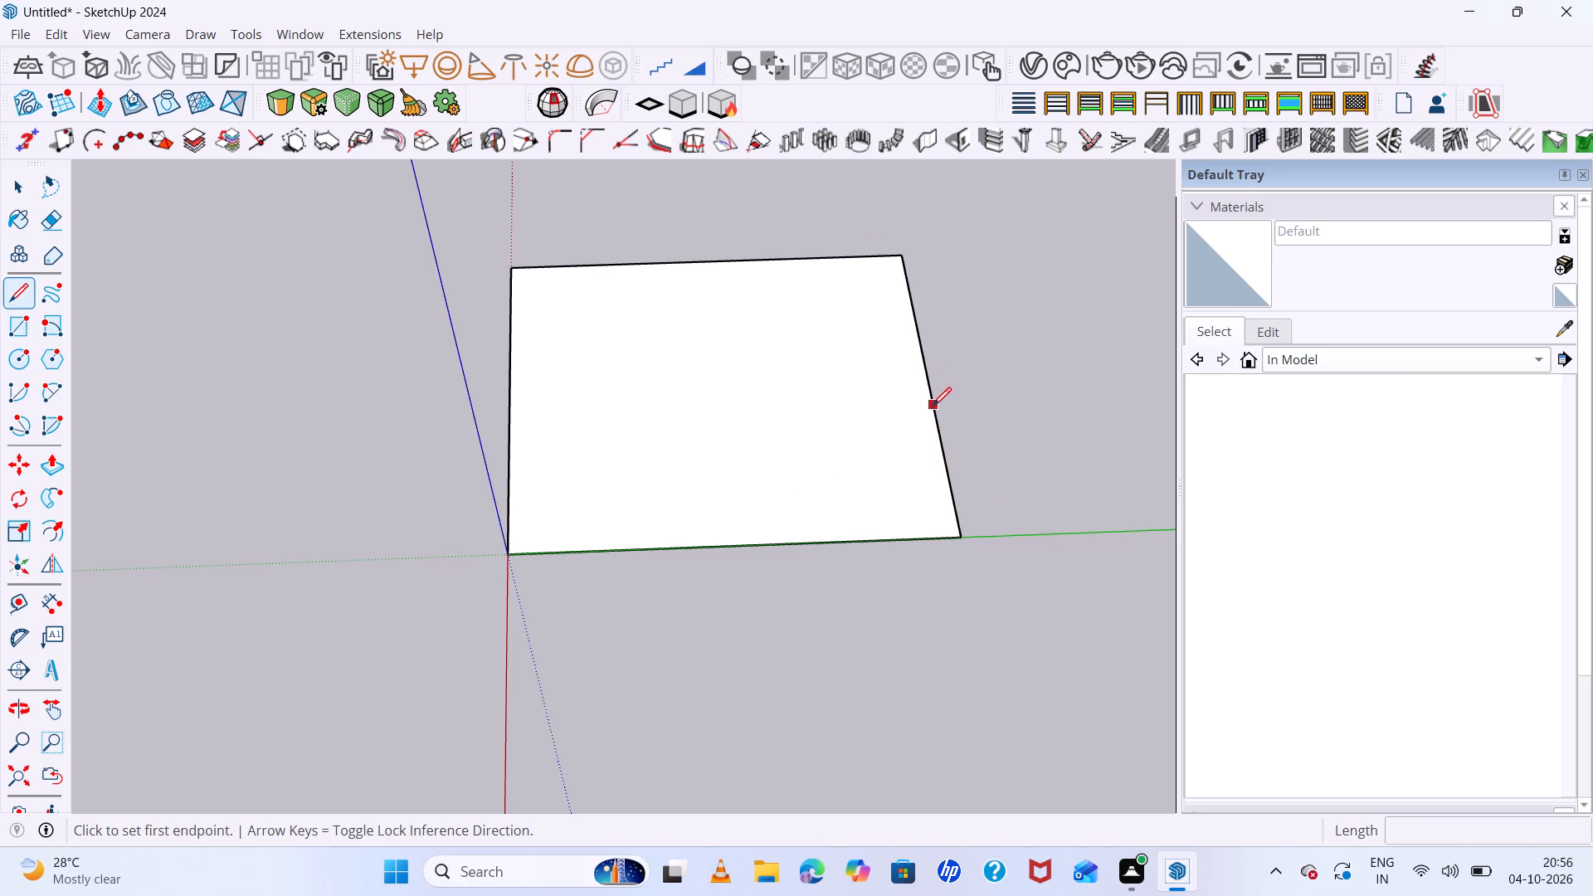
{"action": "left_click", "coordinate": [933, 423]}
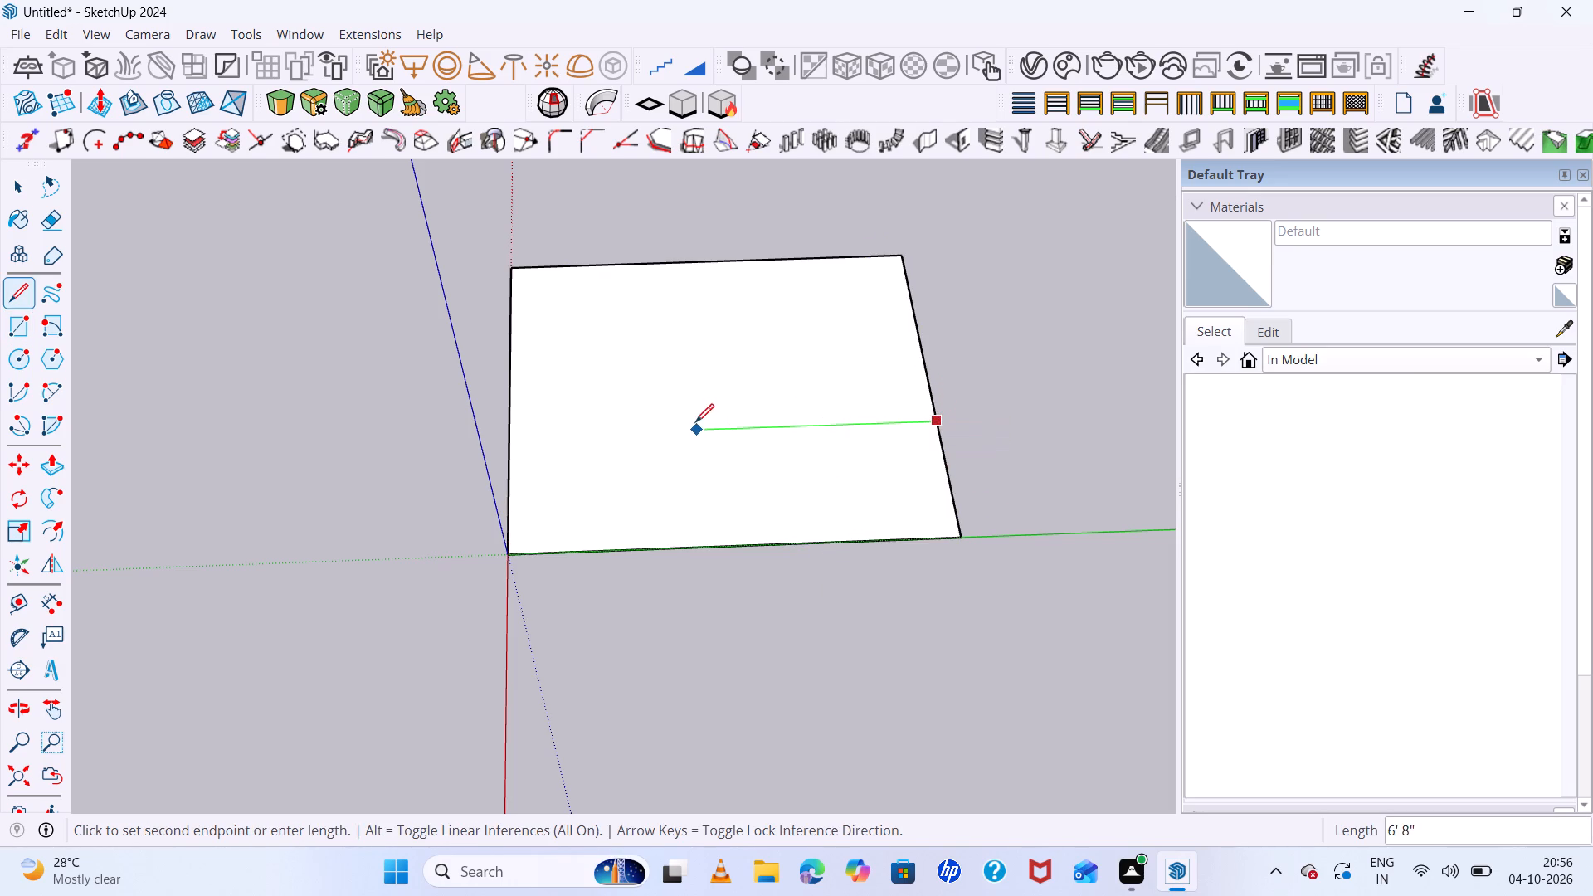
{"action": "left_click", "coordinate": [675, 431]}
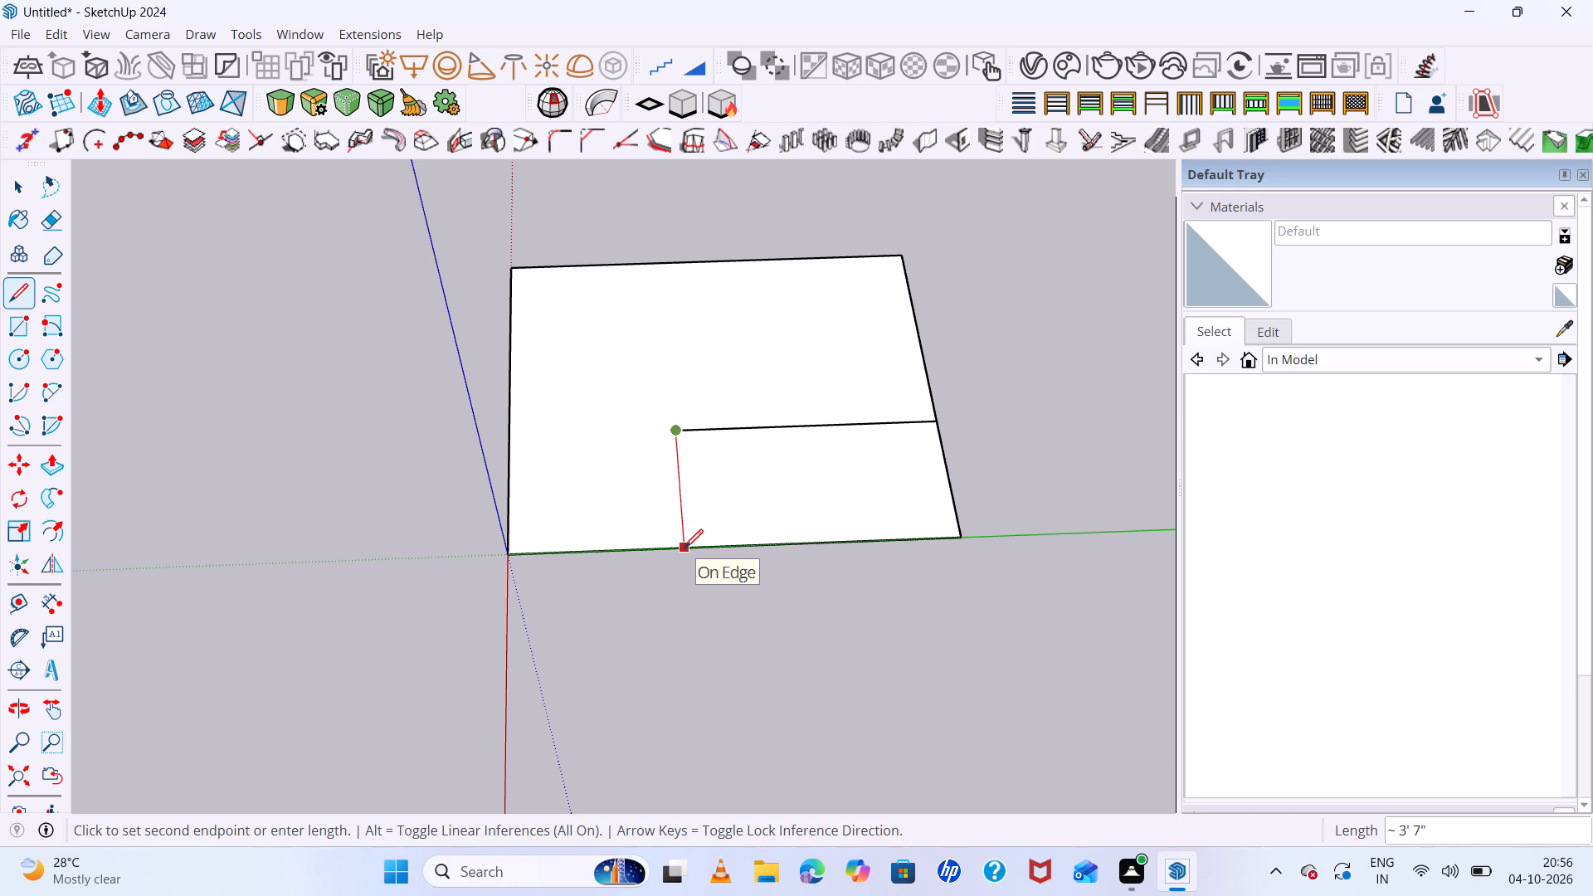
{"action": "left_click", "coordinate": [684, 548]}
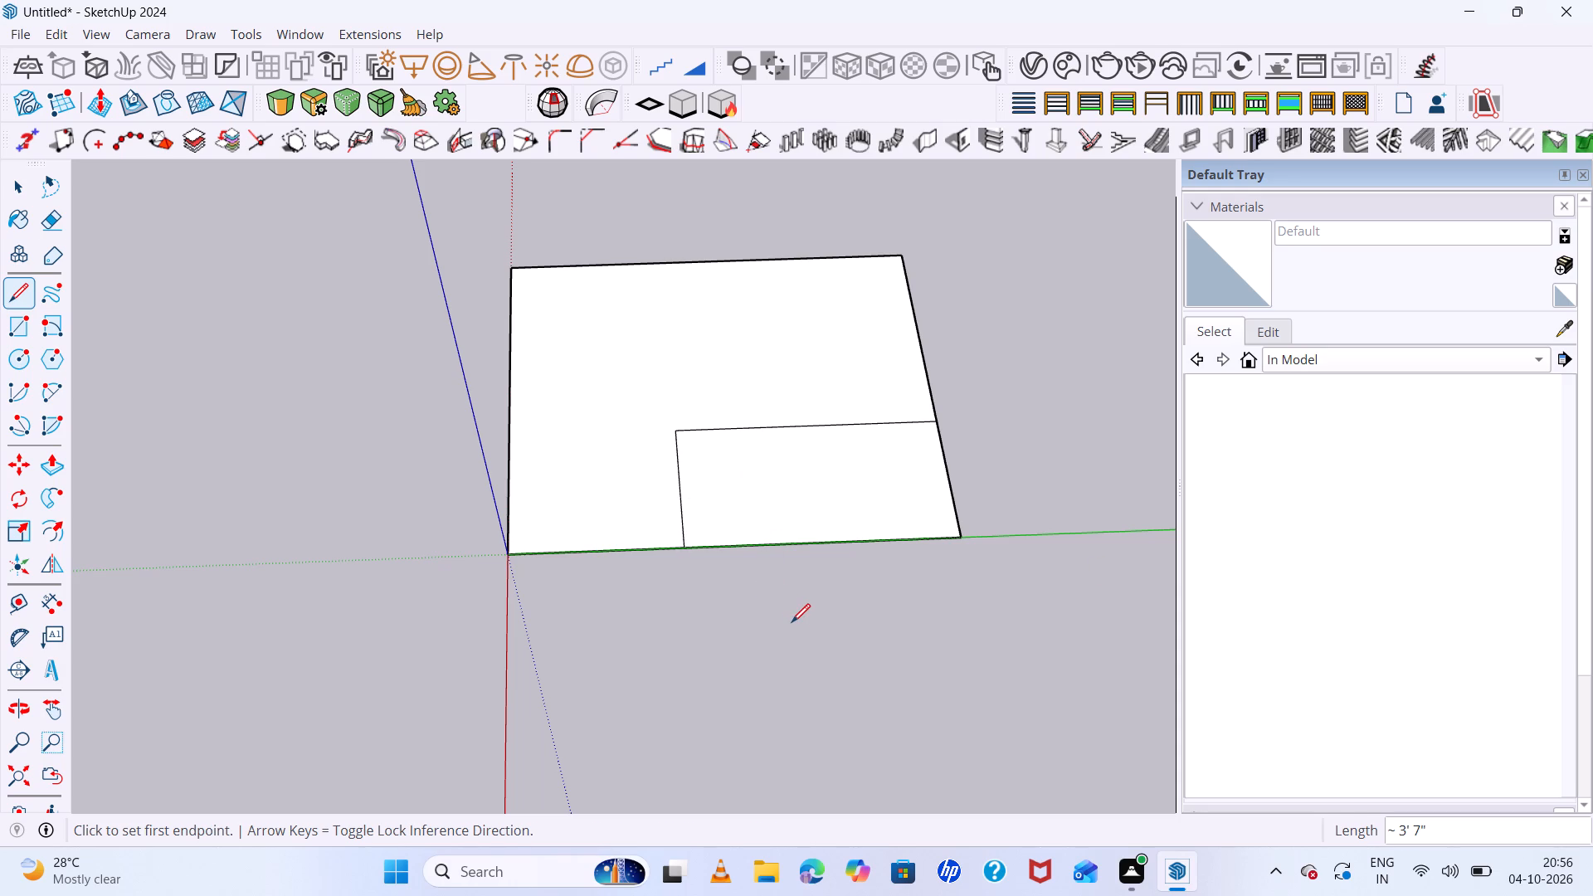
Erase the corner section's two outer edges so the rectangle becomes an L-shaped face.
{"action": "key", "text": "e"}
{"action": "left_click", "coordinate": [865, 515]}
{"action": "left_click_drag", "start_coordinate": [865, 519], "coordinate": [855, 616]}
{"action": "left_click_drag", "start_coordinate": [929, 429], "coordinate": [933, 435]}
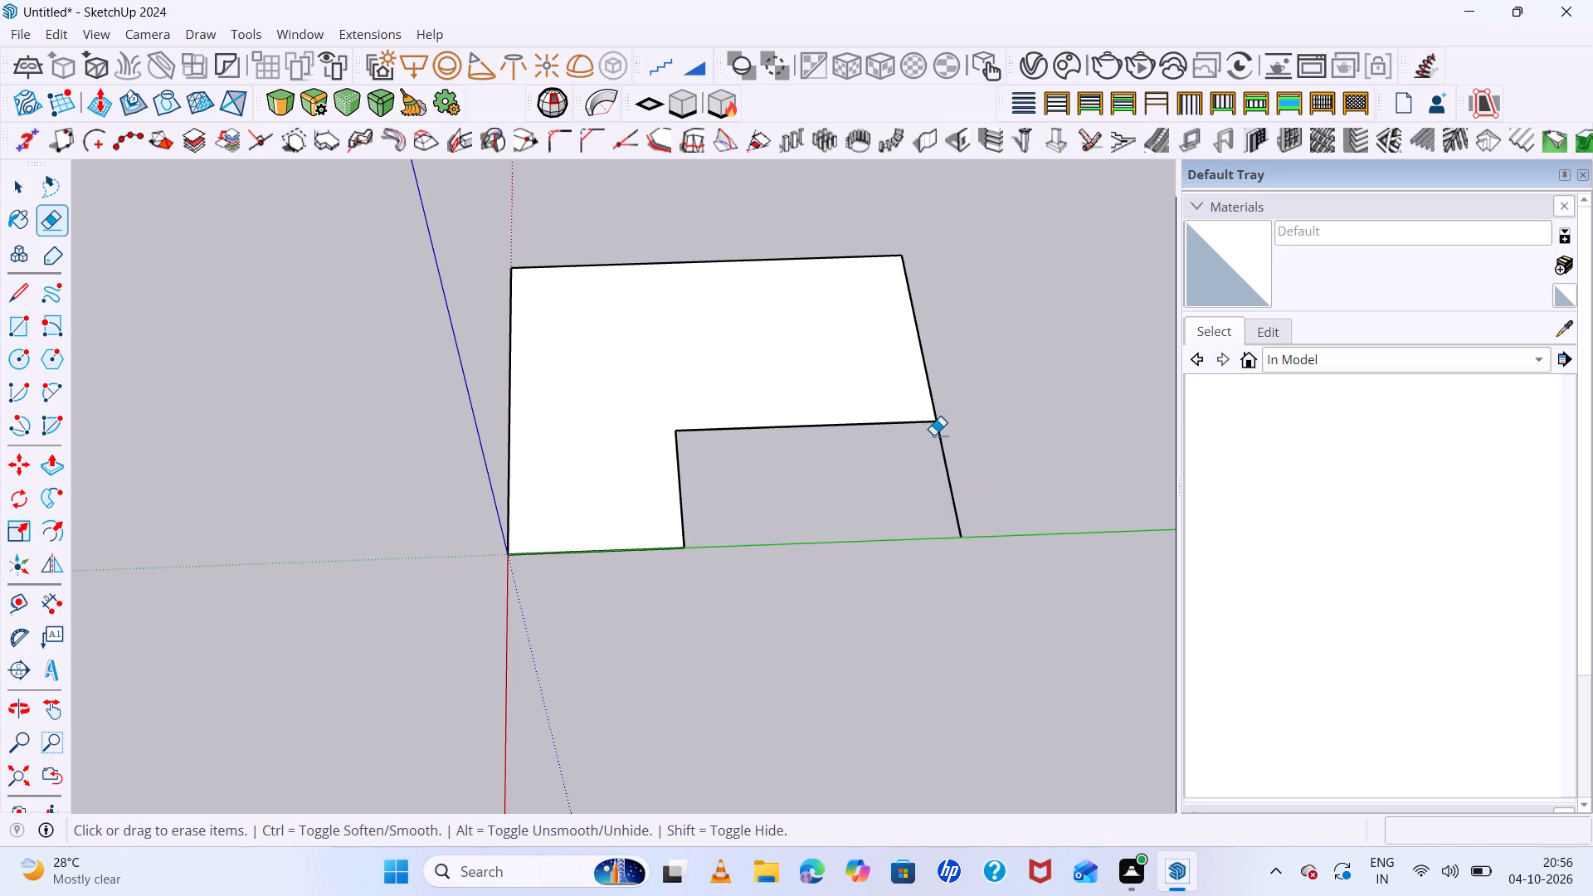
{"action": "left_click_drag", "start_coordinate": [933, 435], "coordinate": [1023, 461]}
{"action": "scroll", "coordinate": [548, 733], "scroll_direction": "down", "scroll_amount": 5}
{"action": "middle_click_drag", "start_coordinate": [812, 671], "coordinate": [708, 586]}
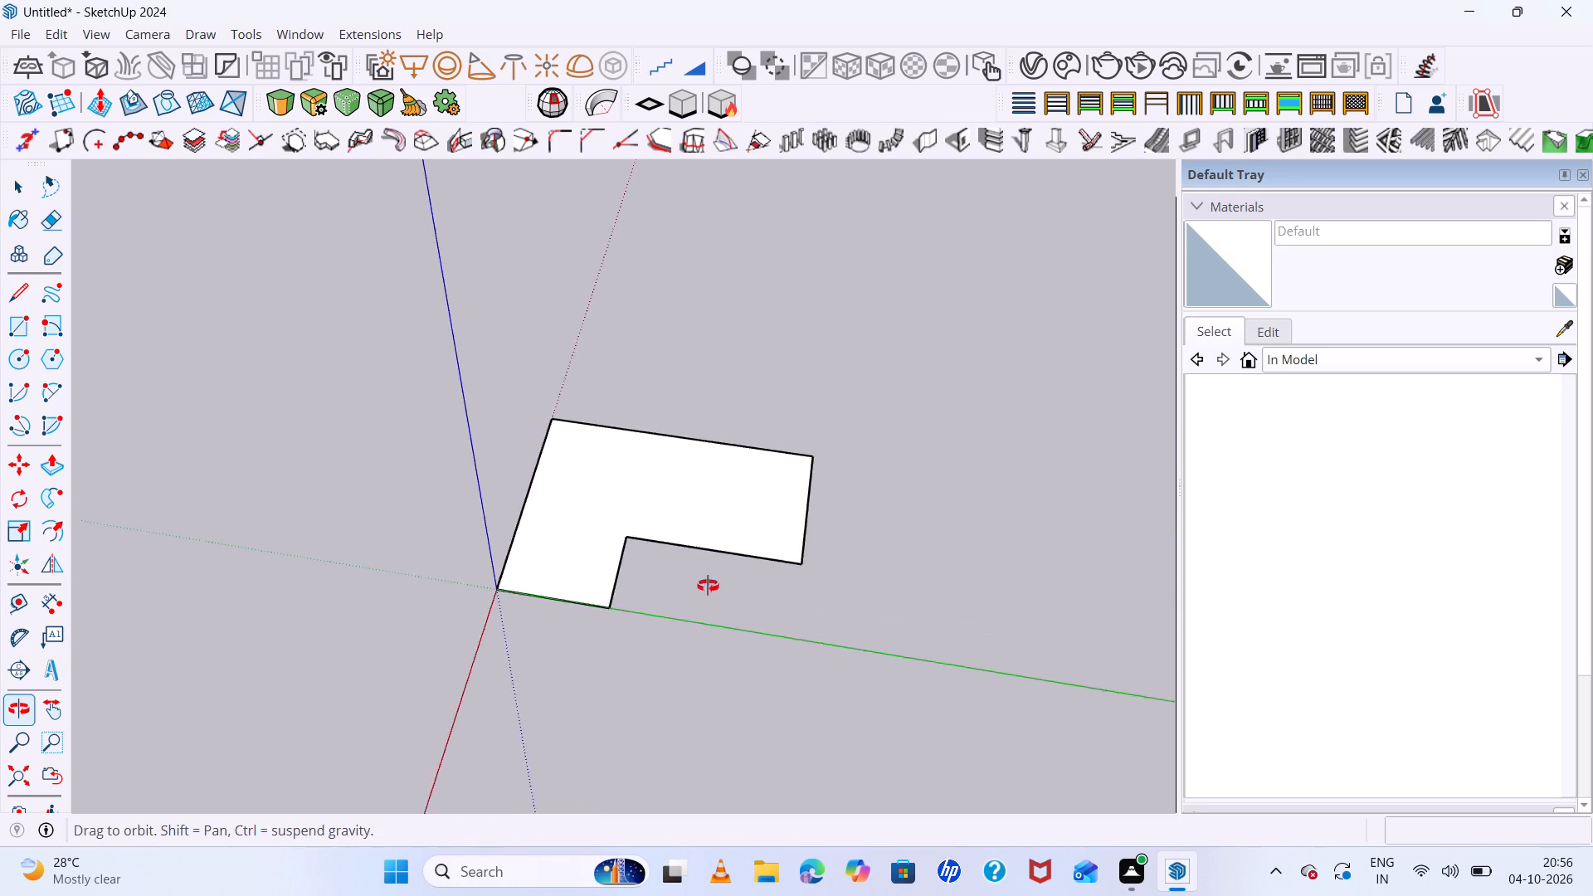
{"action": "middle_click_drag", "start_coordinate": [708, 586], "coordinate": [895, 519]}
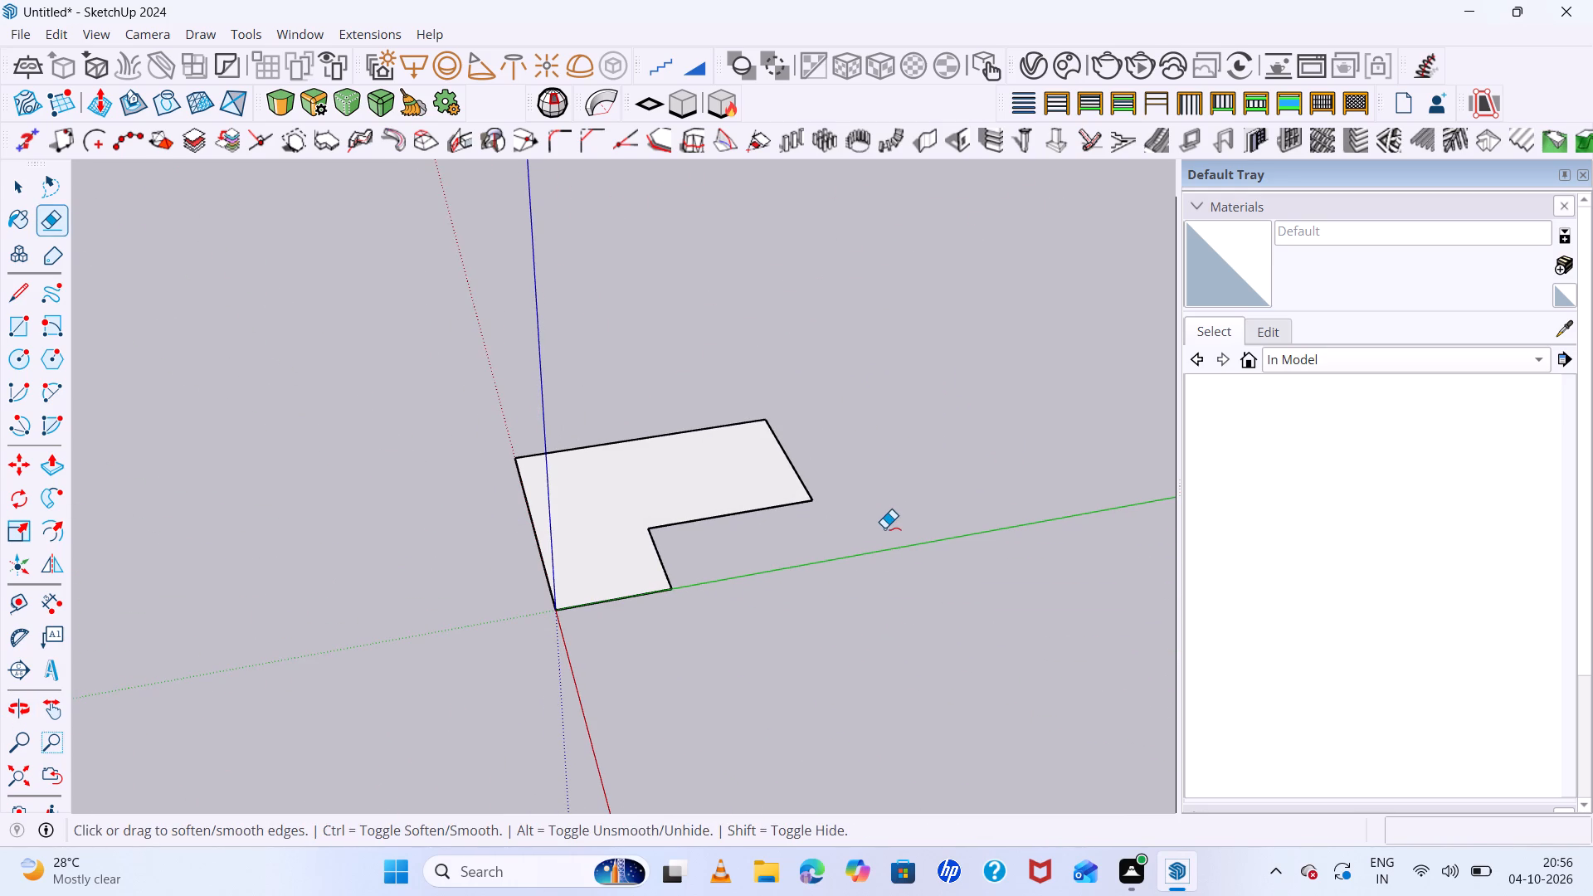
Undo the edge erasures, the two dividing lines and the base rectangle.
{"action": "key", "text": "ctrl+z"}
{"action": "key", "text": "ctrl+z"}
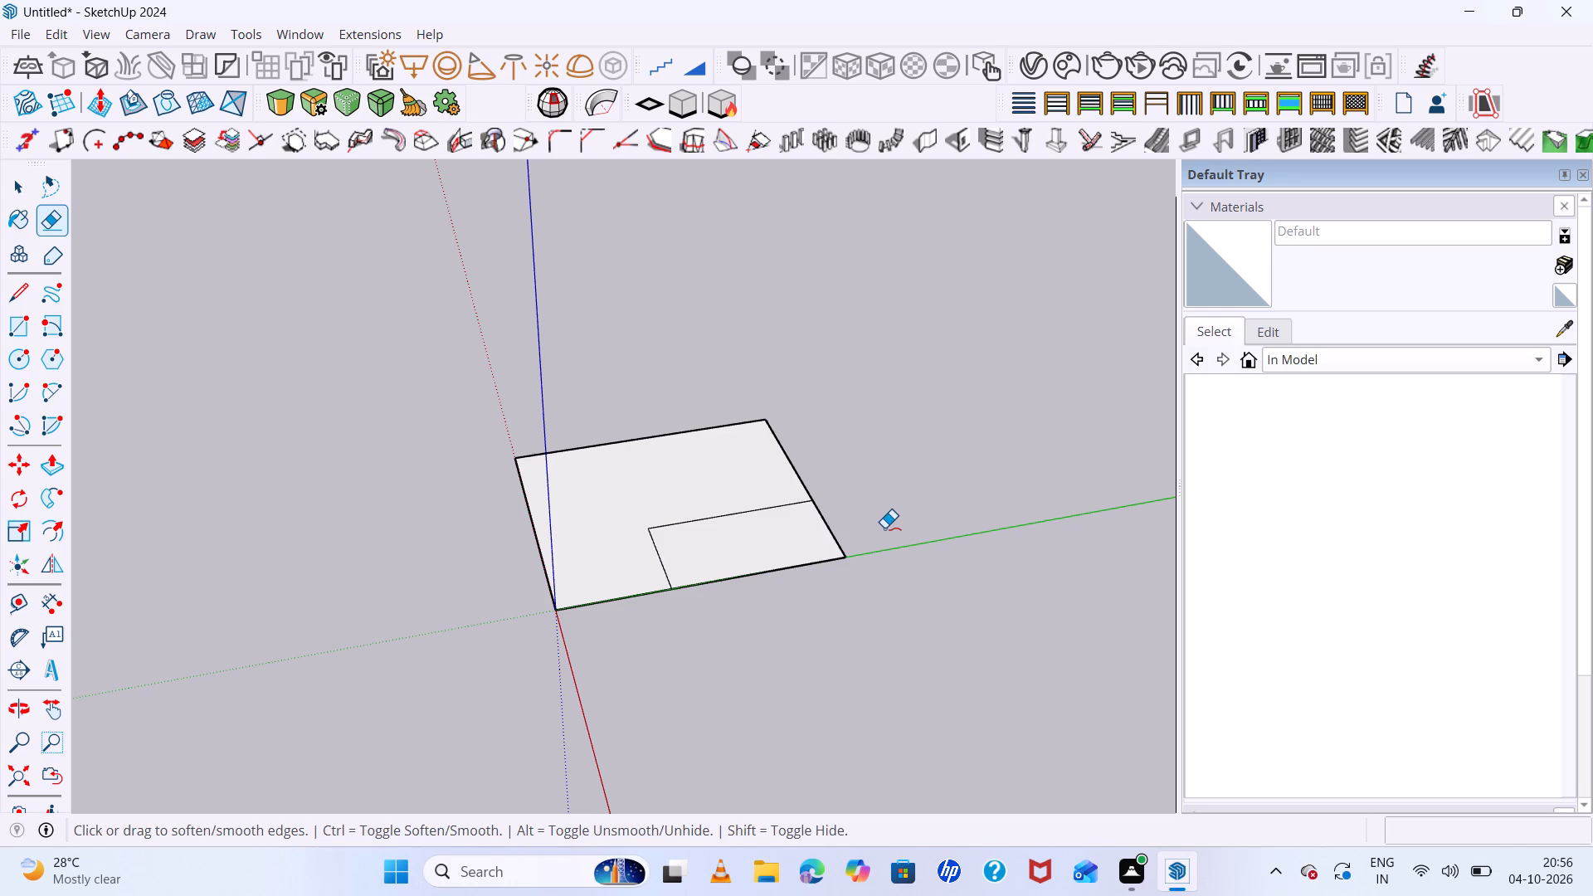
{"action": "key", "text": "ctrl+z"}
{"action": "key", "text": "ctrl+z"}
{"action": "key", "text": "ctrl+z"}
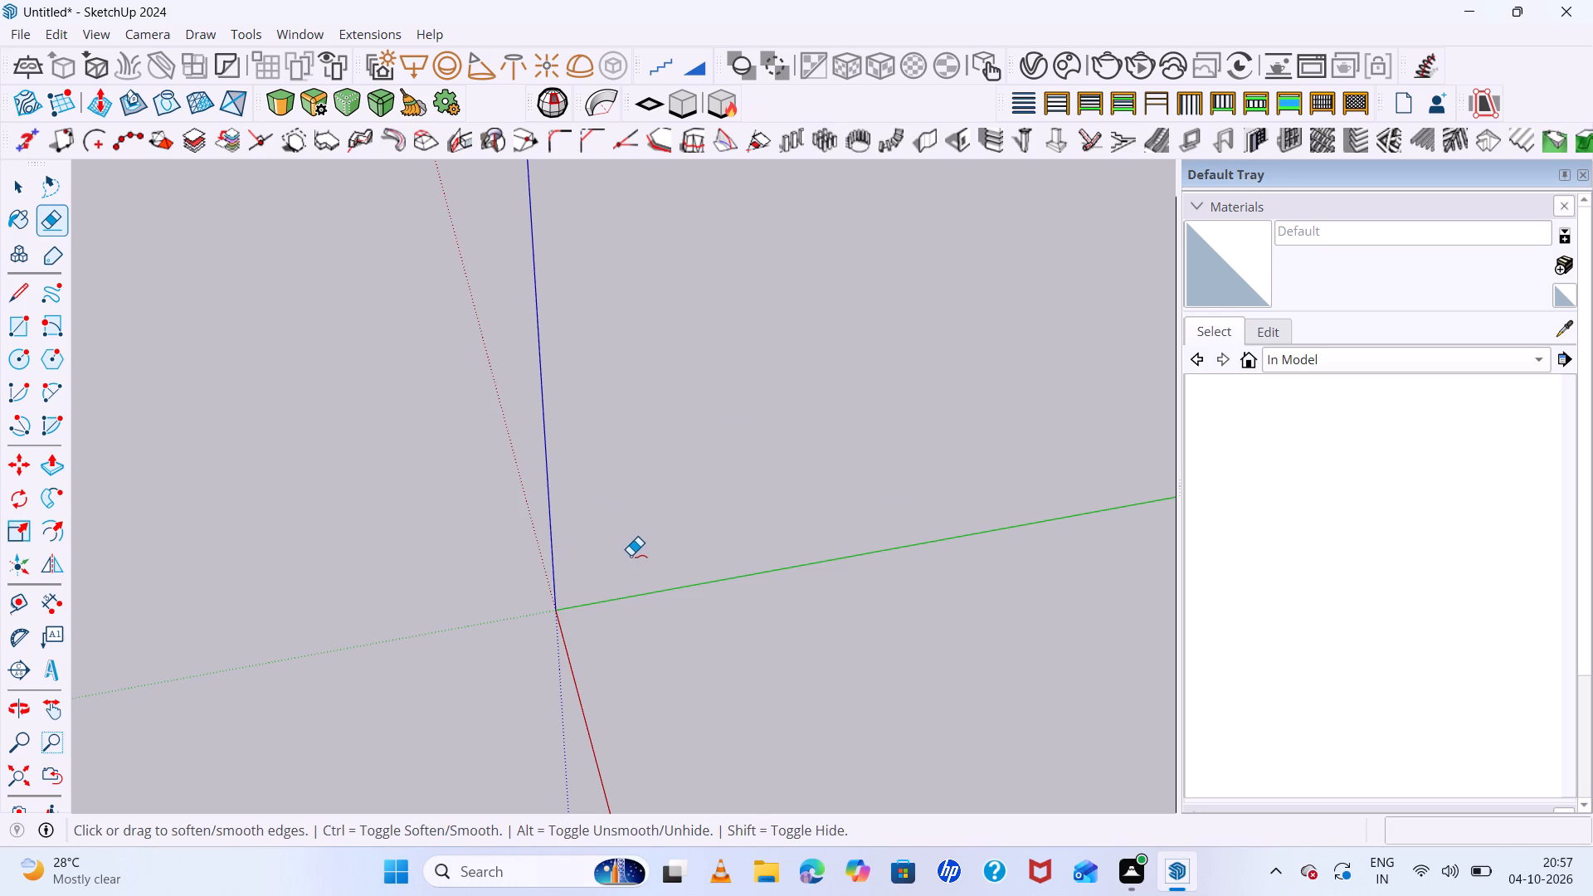
Draw a ground-plane rectangle of about 21' 5" by 16' 9" from the origin, between the dotted red and solid green axes.
{"action": "key", "text": "r"}
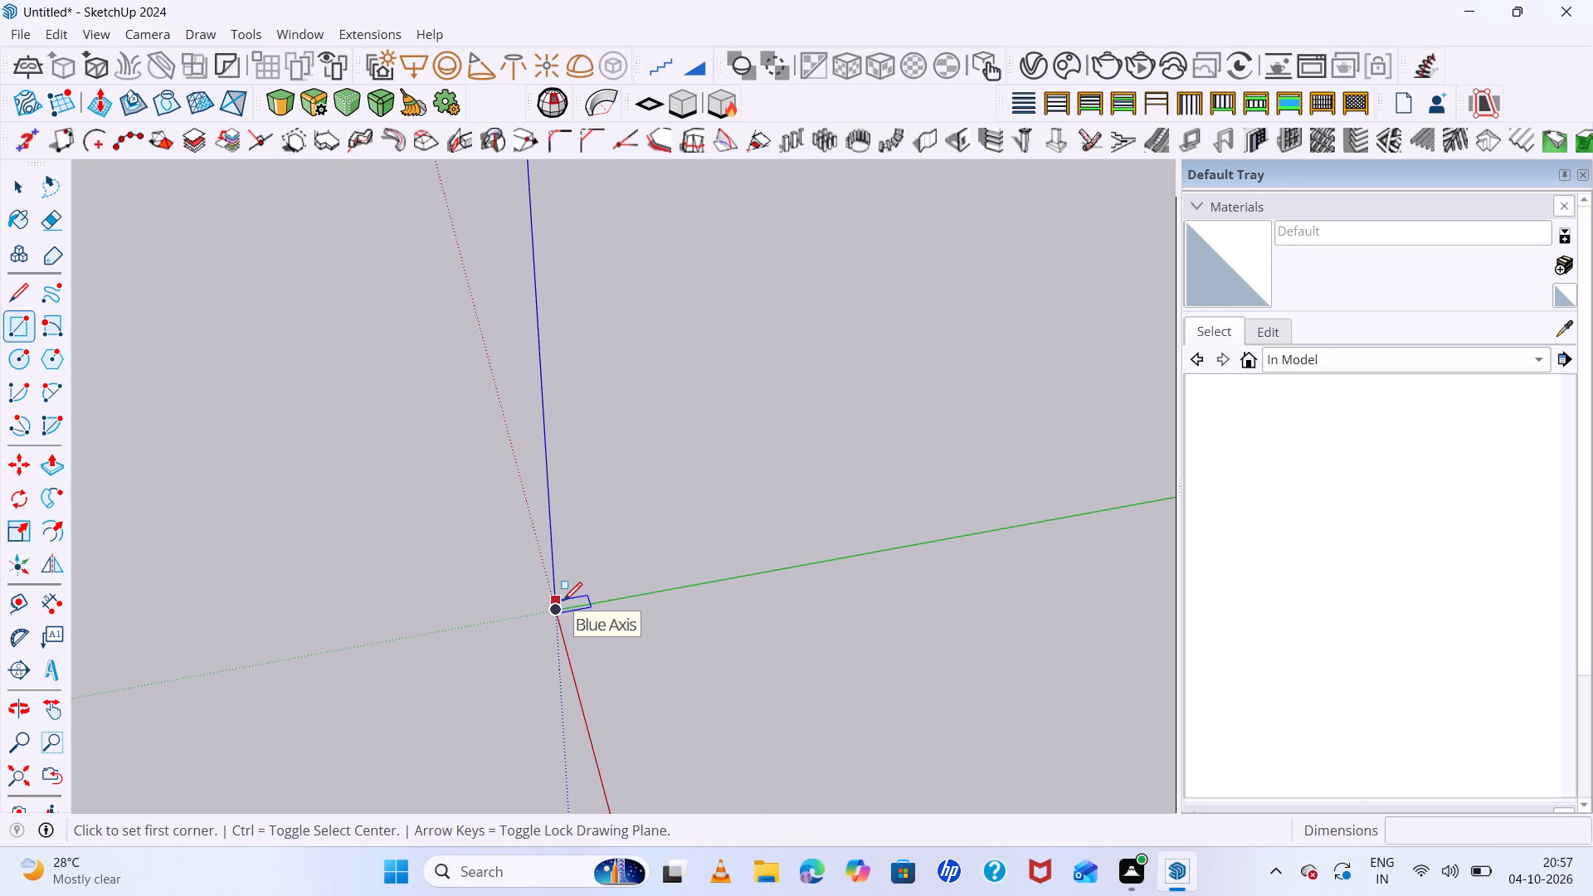
{"action": "left_click", "coordinate": [565, 606]}
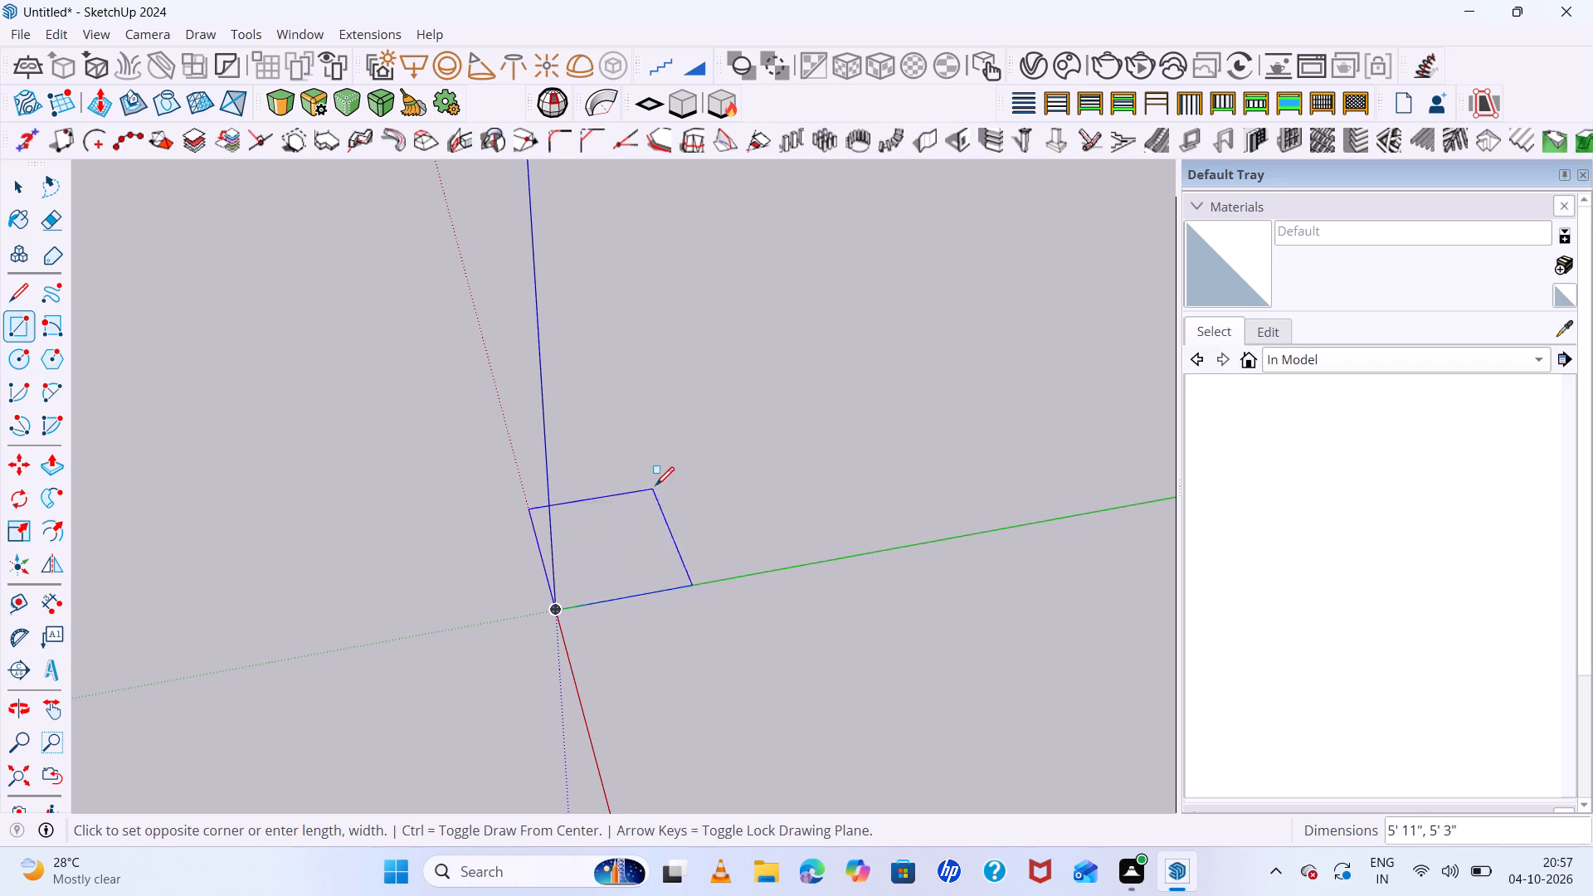
{"action": "scroll", "coordinate": [789, 249], "scroll_direction": "down", "scroll_amount": 1}
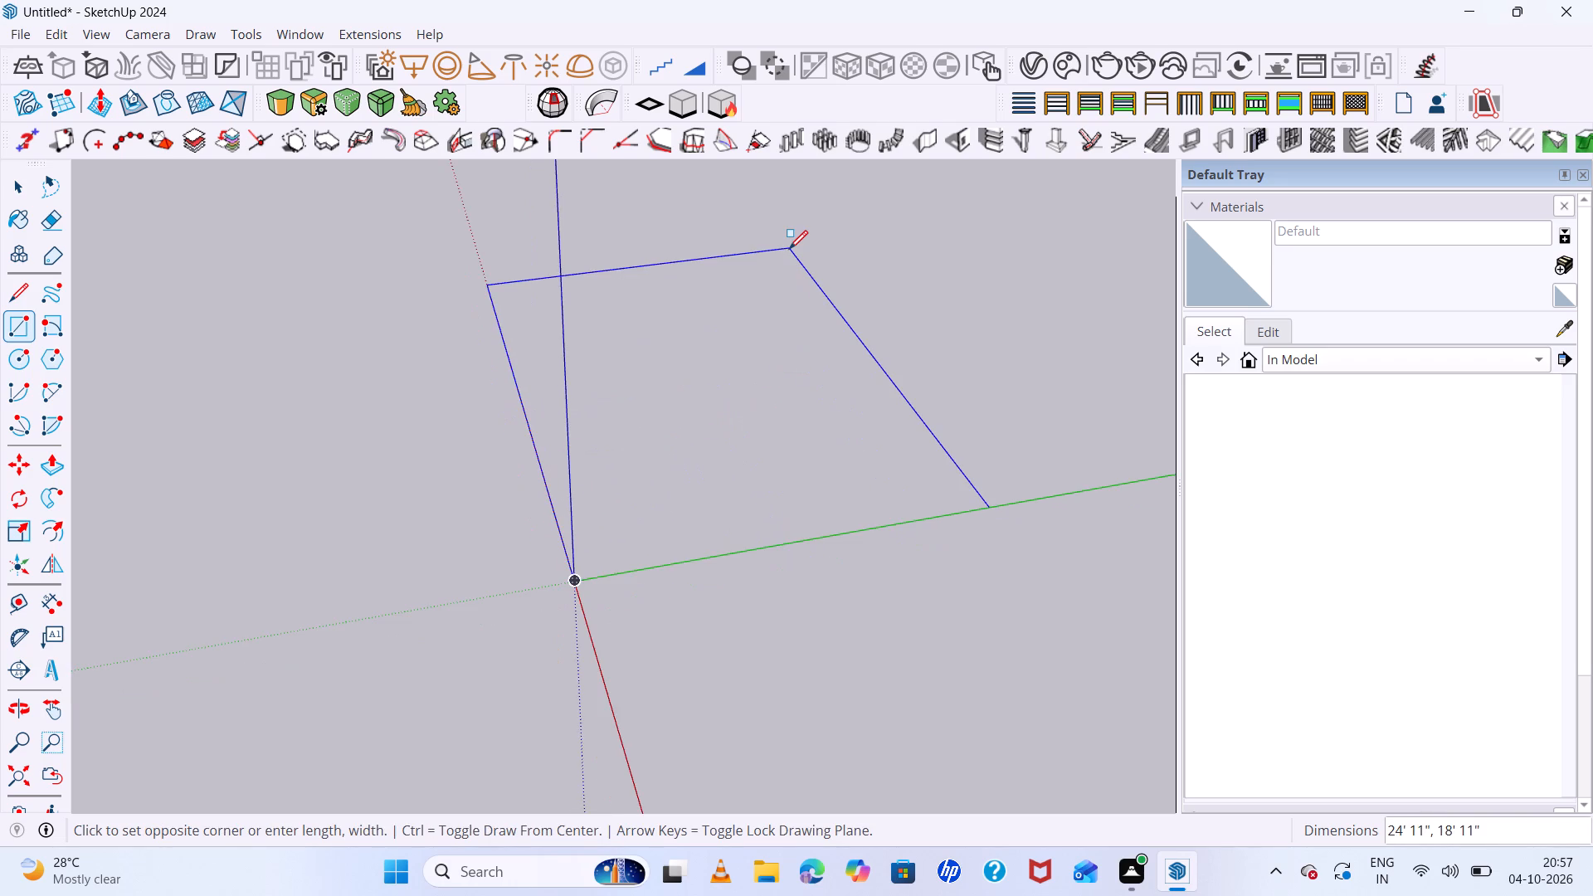
{"action": "scroll", "coordinate": [789, 249], "scroll_direction": "down", "scroll_amount": 2}
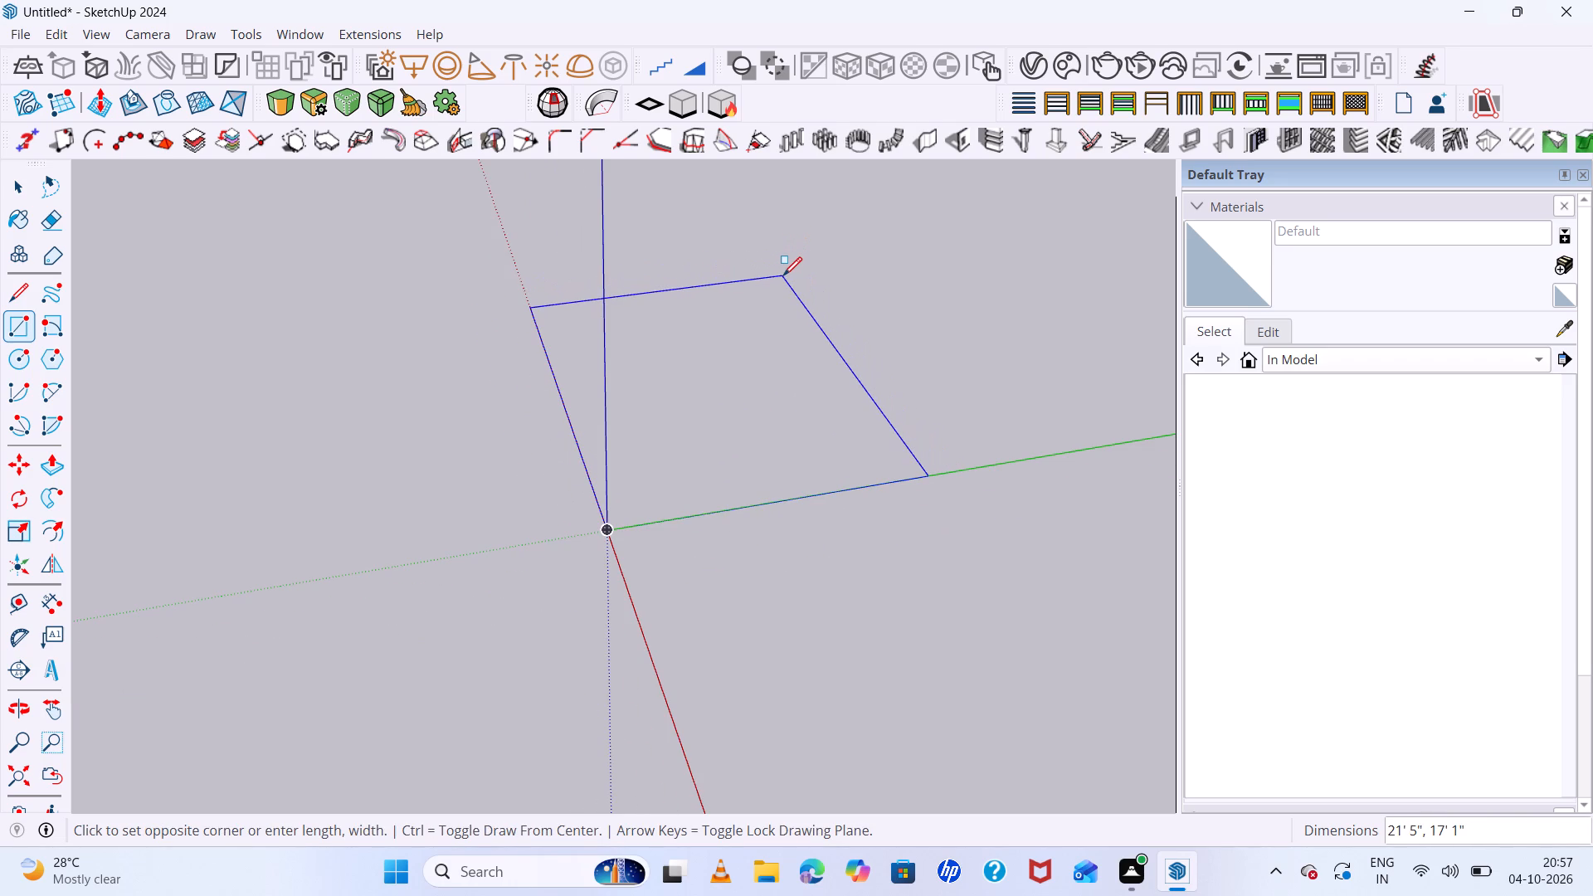
{"action": "left_click", "coordinate": [777, 276]}
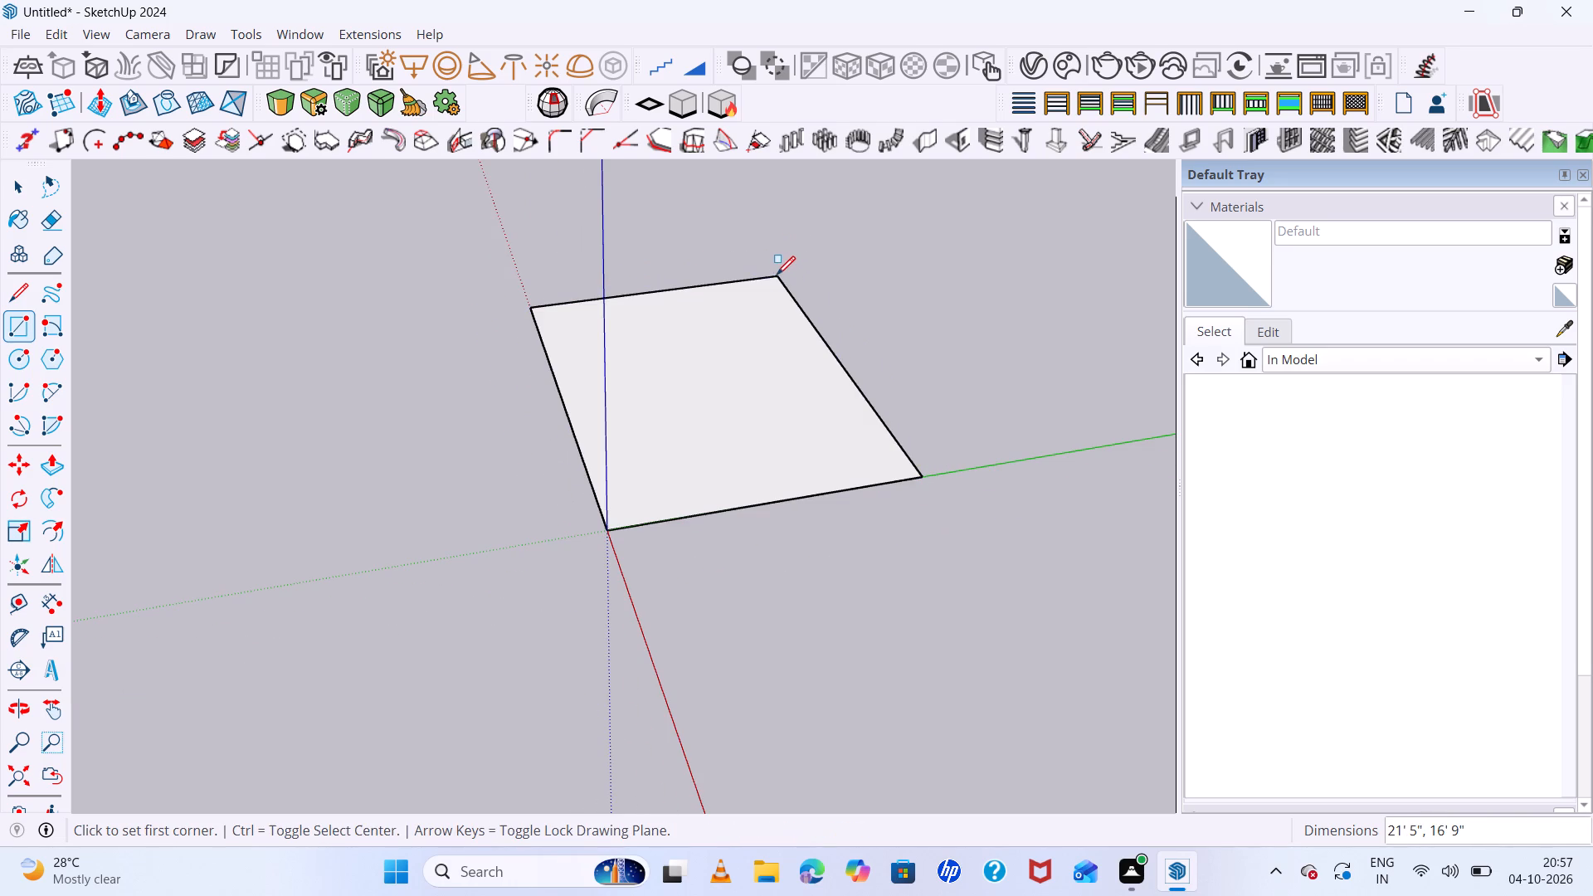
Draw a line about 8' 9" inward from the green-axis edge, and continue about 9' 8" parallel to the green axis to the opposite-side edge.
{"action": "middle_click_drag", "start_coordinate": [948, 421], "coordinate": [783, 484]}
{"action": "scroll", "coordinate": [617, 514], "scroll_direction": "up", "scroll_amount": 5}
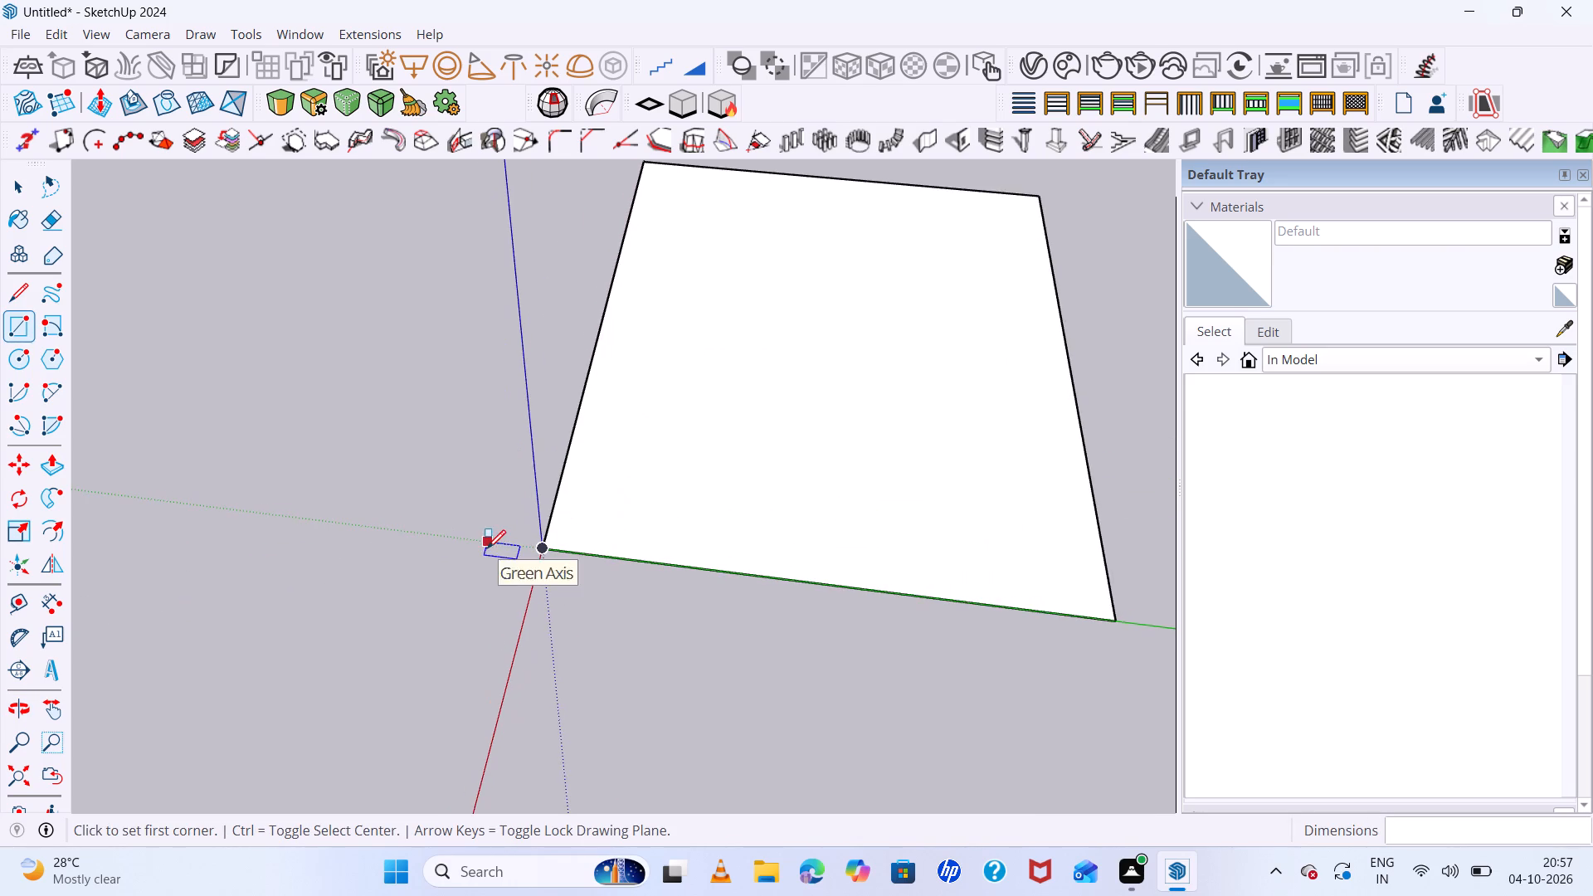
{"action": "scroll", "coordinate": [509, 548], "scroll_direction": "up", "scroll_amount": 6}
{"action": "scroll", "coordinate": [509, 548], "scroll_direction": "down", "scroll_amount": 8}
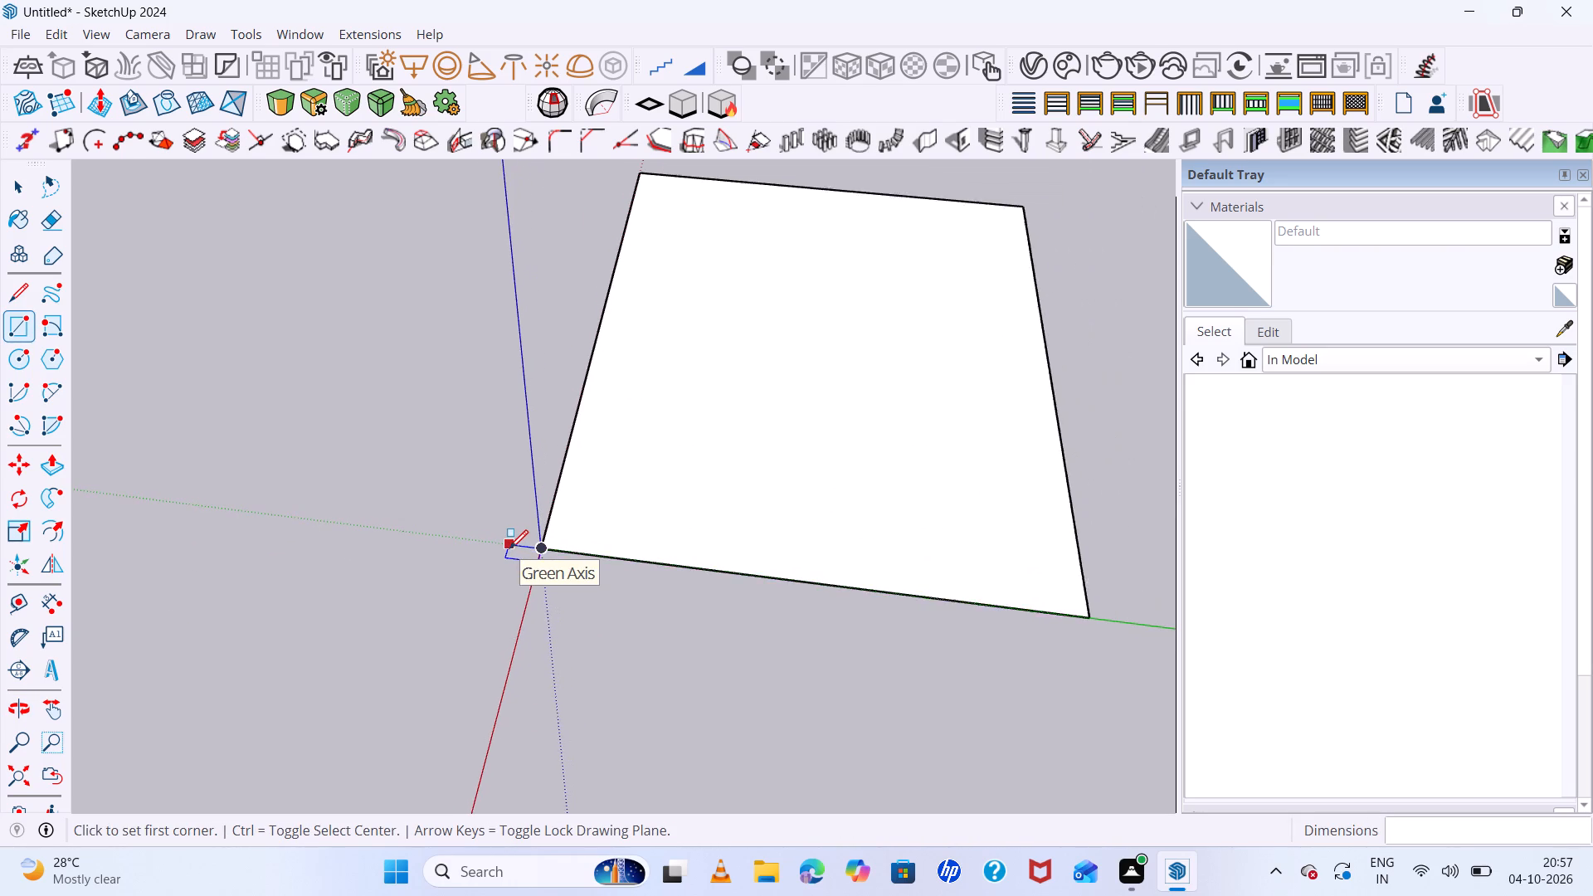
{"action": "scroll", "coordinate": [509, 548], "scroll_direction": "down", "scroll_amount": 3}
{"action": "scroll", "coordinate": [622, 562], "scroll_direction": "down", "scroll_amount": 5}
{"action": "scroll", "coordinate": [668, 576], "scroll_direction": "up", "scroll_amount": 5}
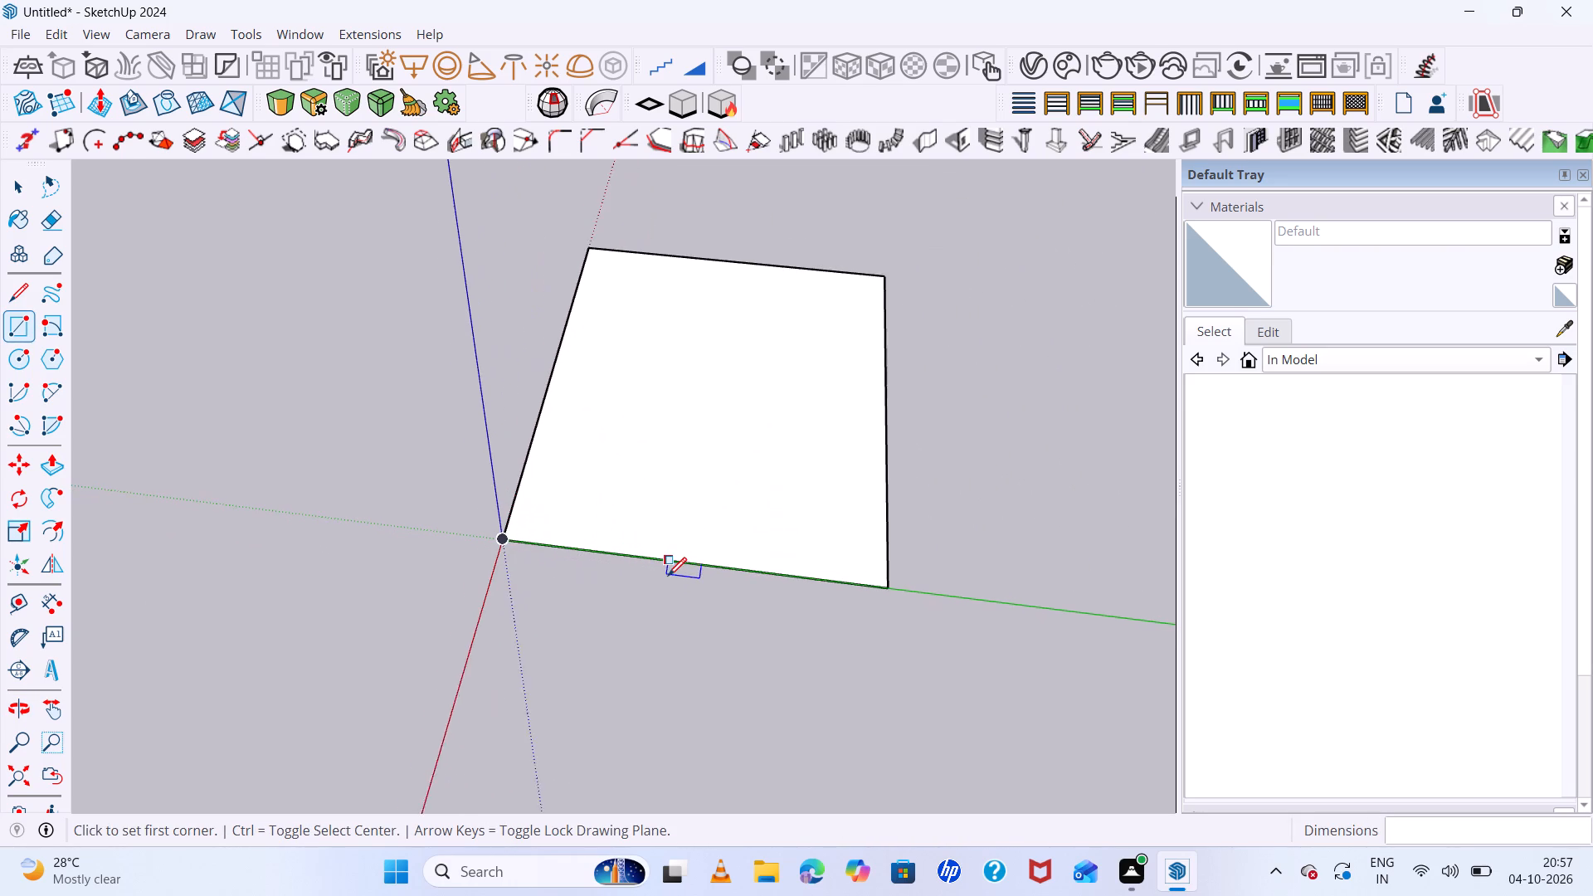
{"action": "scroll", "coordinate": [668, 576], "scroll_direction": "up", "scroll_amount": 1}
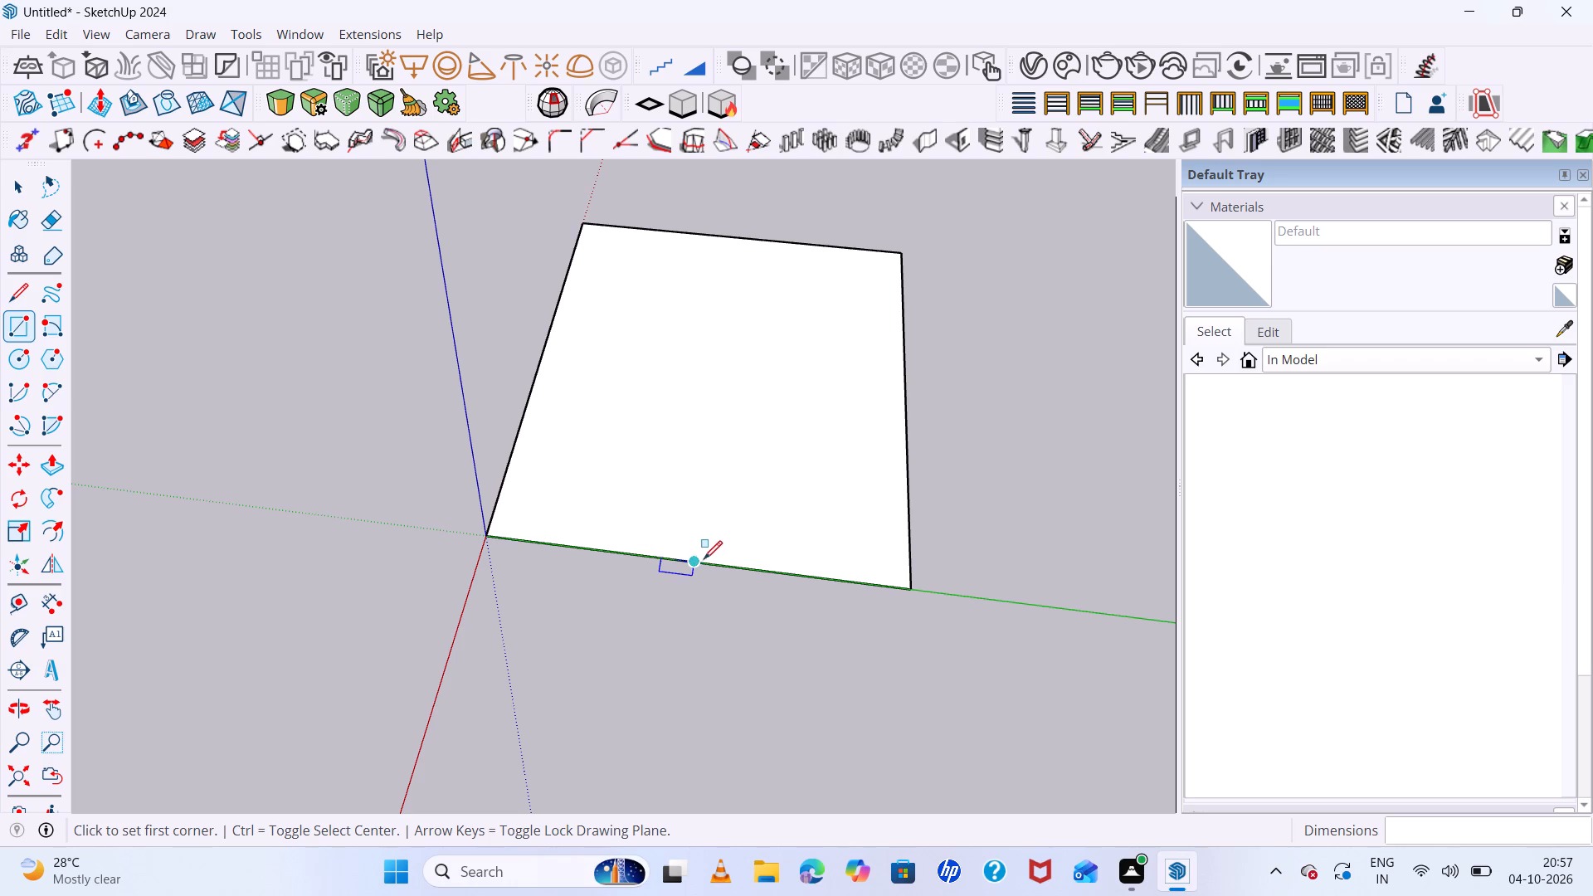
{"action": "key", "text": "l"}
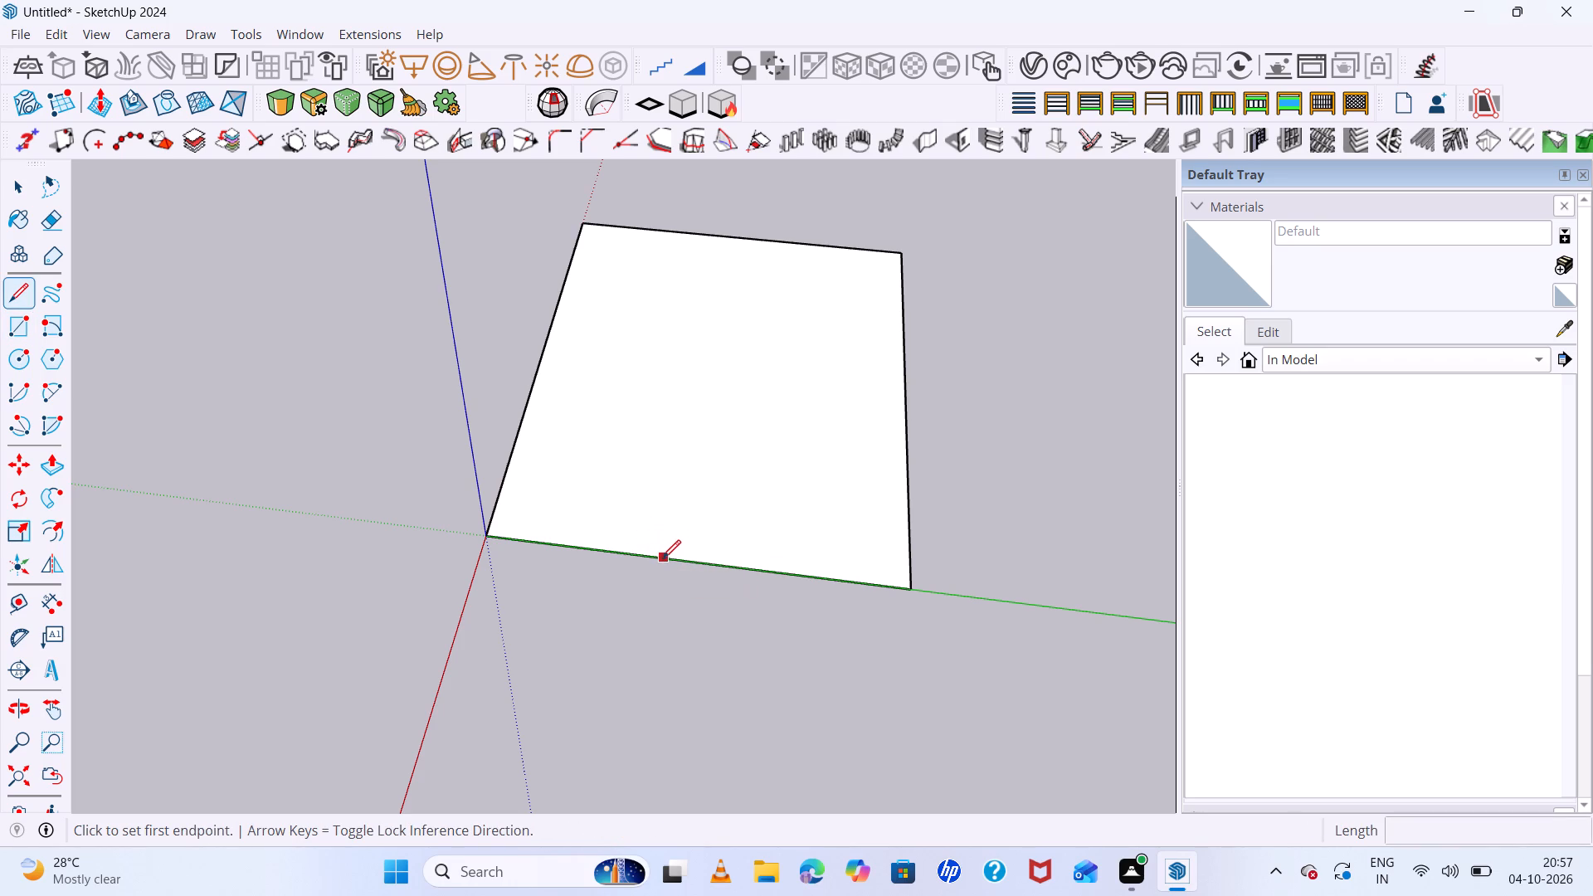
{"action": "left_click", "coordinate": [662, 553]}
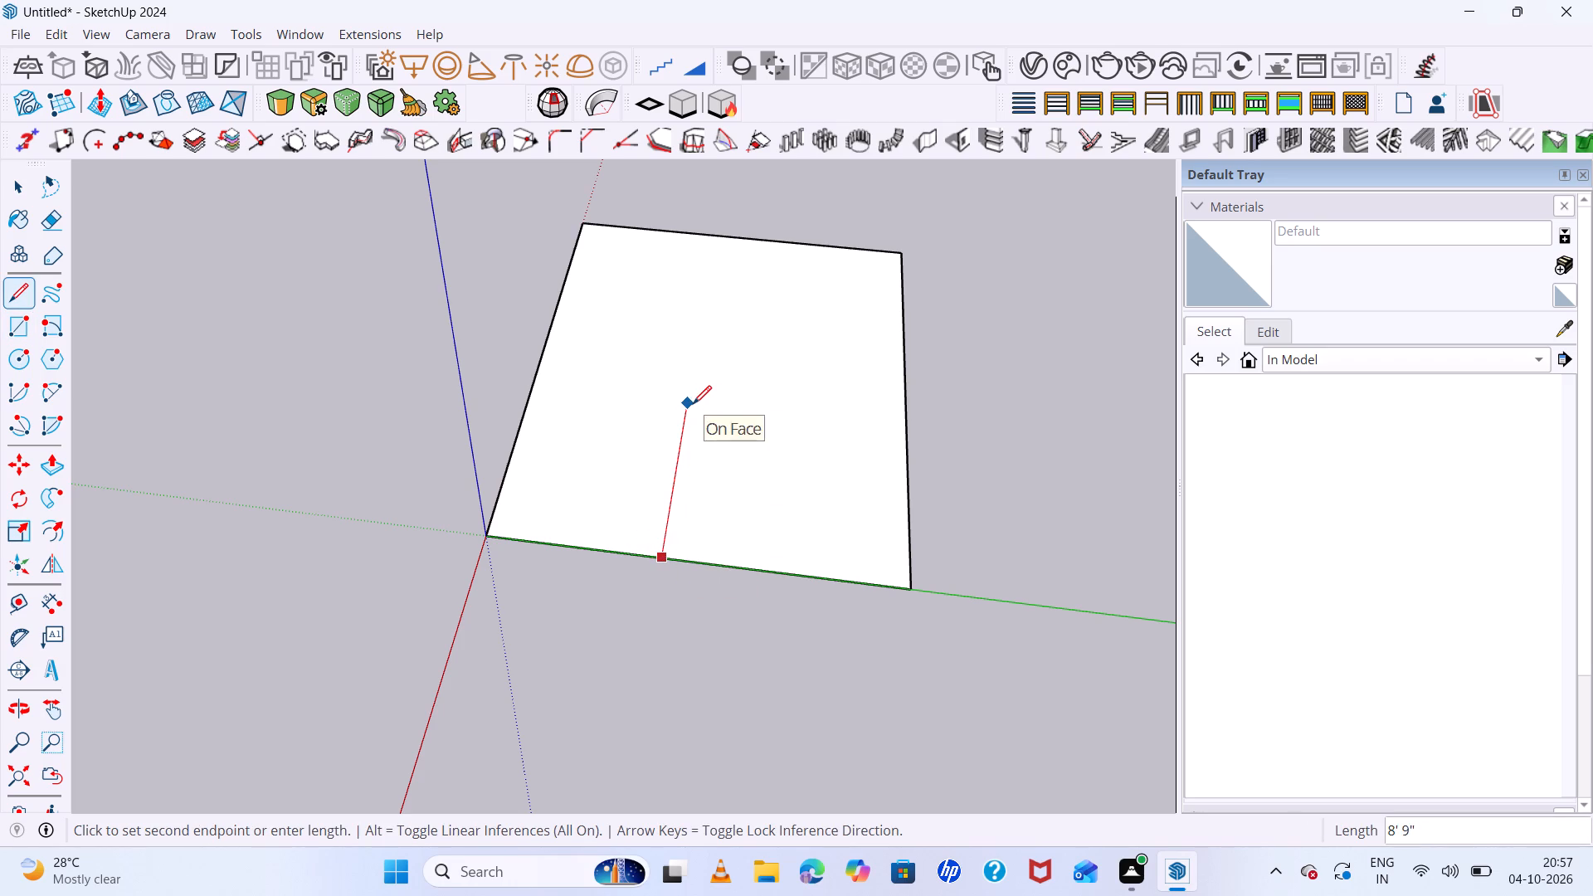
{"action": "left_click", "coordinate": [693, 404]}
{"action": "left_click", "coordinate": [907, 428]}
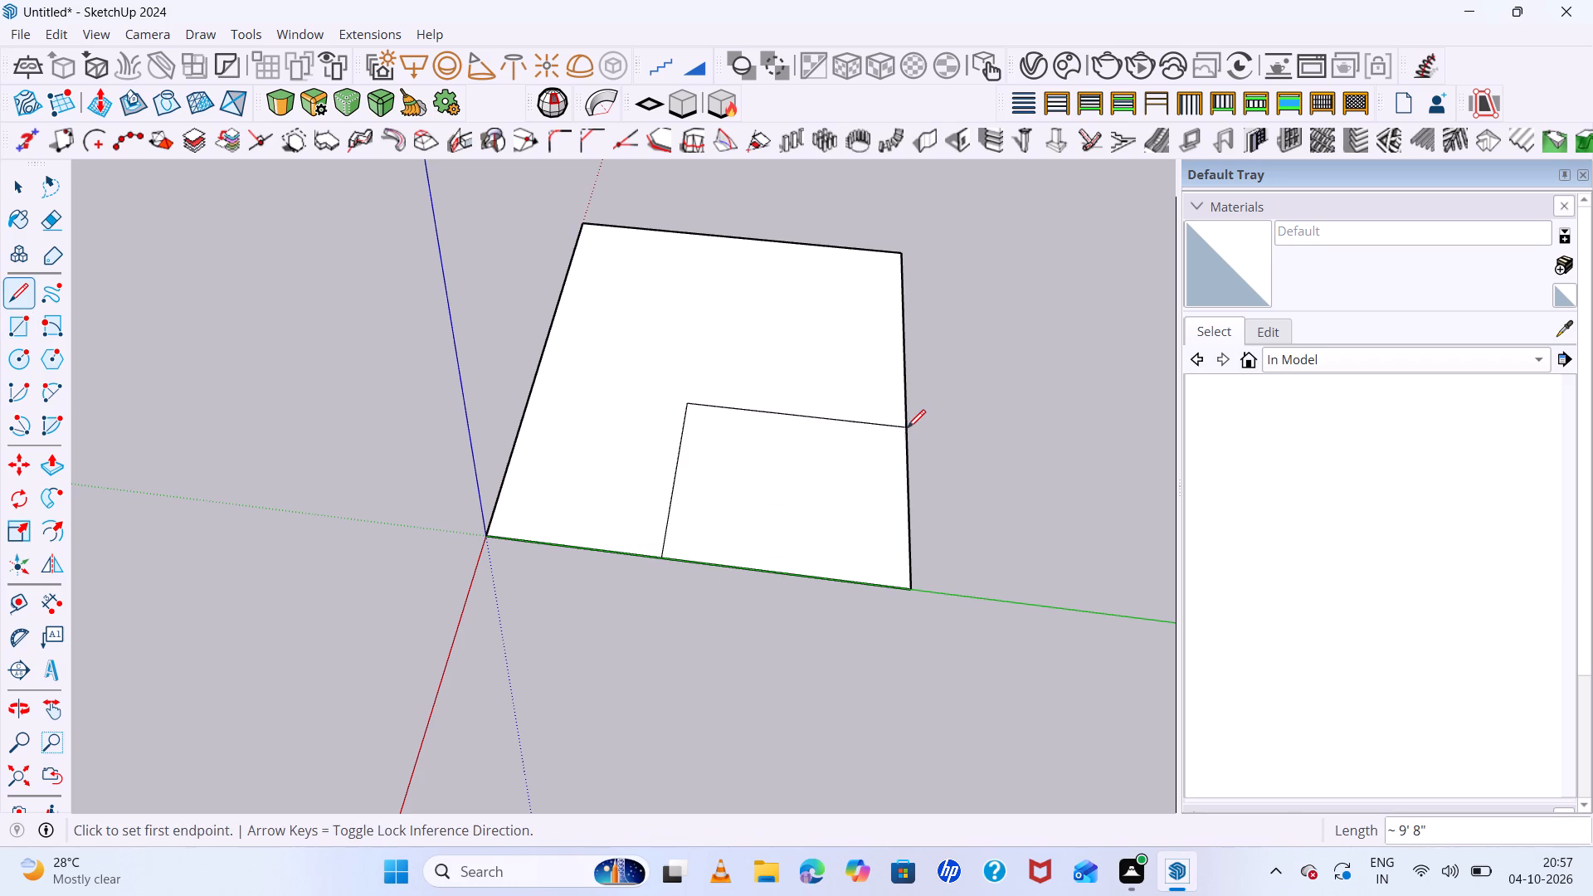
Erase the two outer edges of the enclosed corner section to leave an L-shaped face.
{"action": "key", "text": "space"}
{"action": "key", "text": "e"}
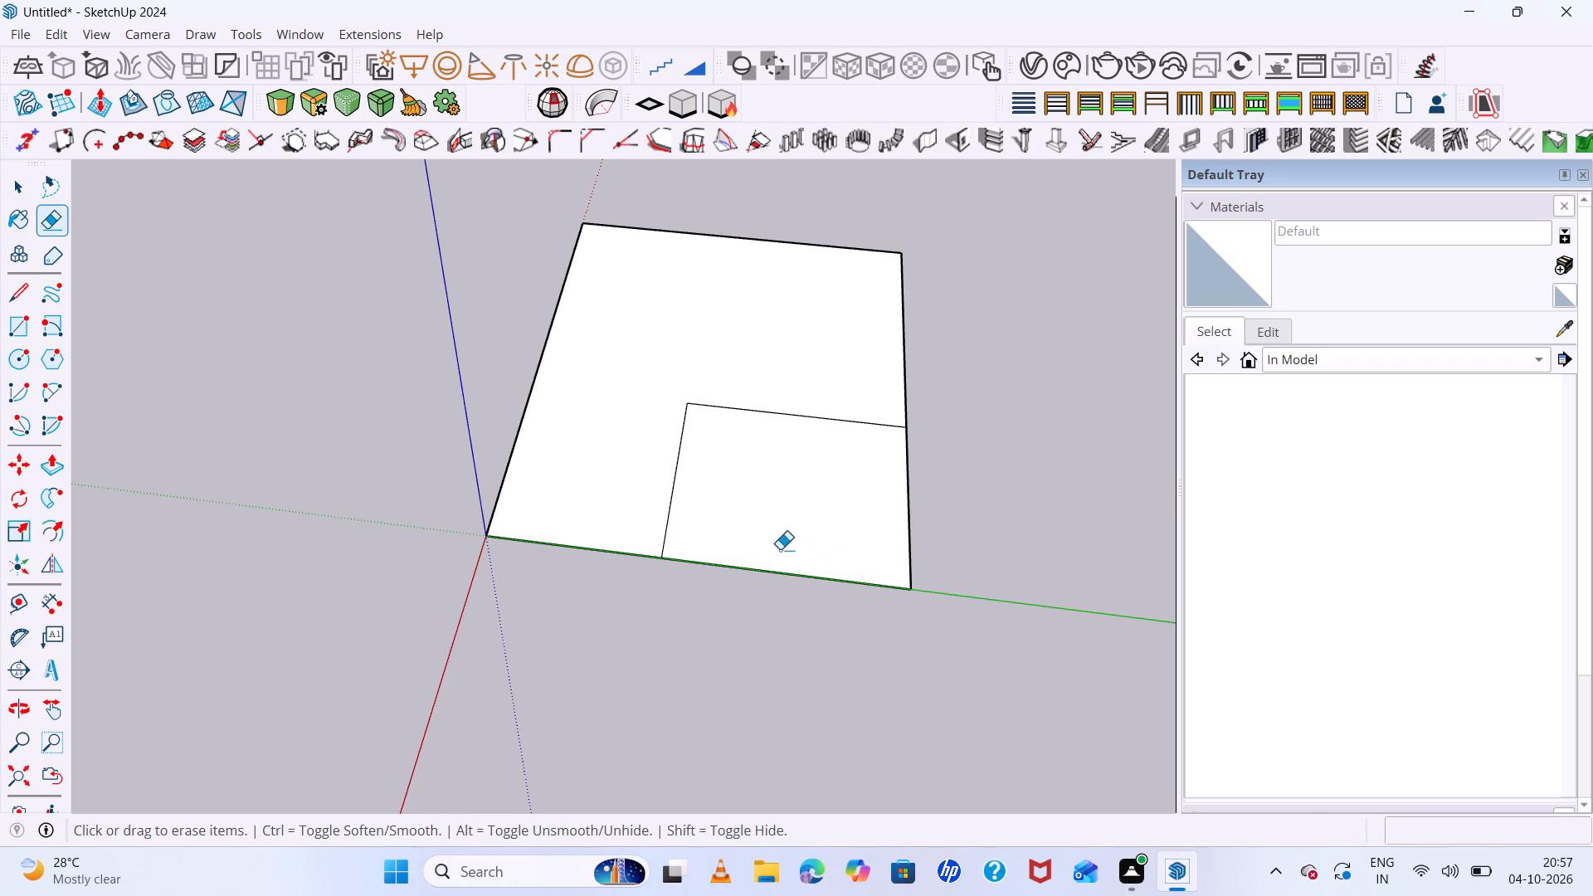
{"action": "left_click", "coordinate": [780, 549]}
{"action": "left_click_drag", "start_coordinate": [780, 549], "coordinate": [784, 594]}
{"action": "left_click_drag", "start_coordinate": [836, 507], "coordinate": [818, 591]}
{"action": "left_click_drag", "start_coordinate": [843, 513], "coordinate": [851, 516]}
{"action": "left_click_drag", "start_coordinate": [857, 519], "coordinate": [1016, 553]}
Examine the L-shaped face from several angles.
{"action": "scroll", "coordinate": [773, 538], "scroll_direction": "down", "scroll_amount": 10}
{"action": "middle_click_drag", "start_coordinate": [773, 546], "coordinate": [869, 552]}
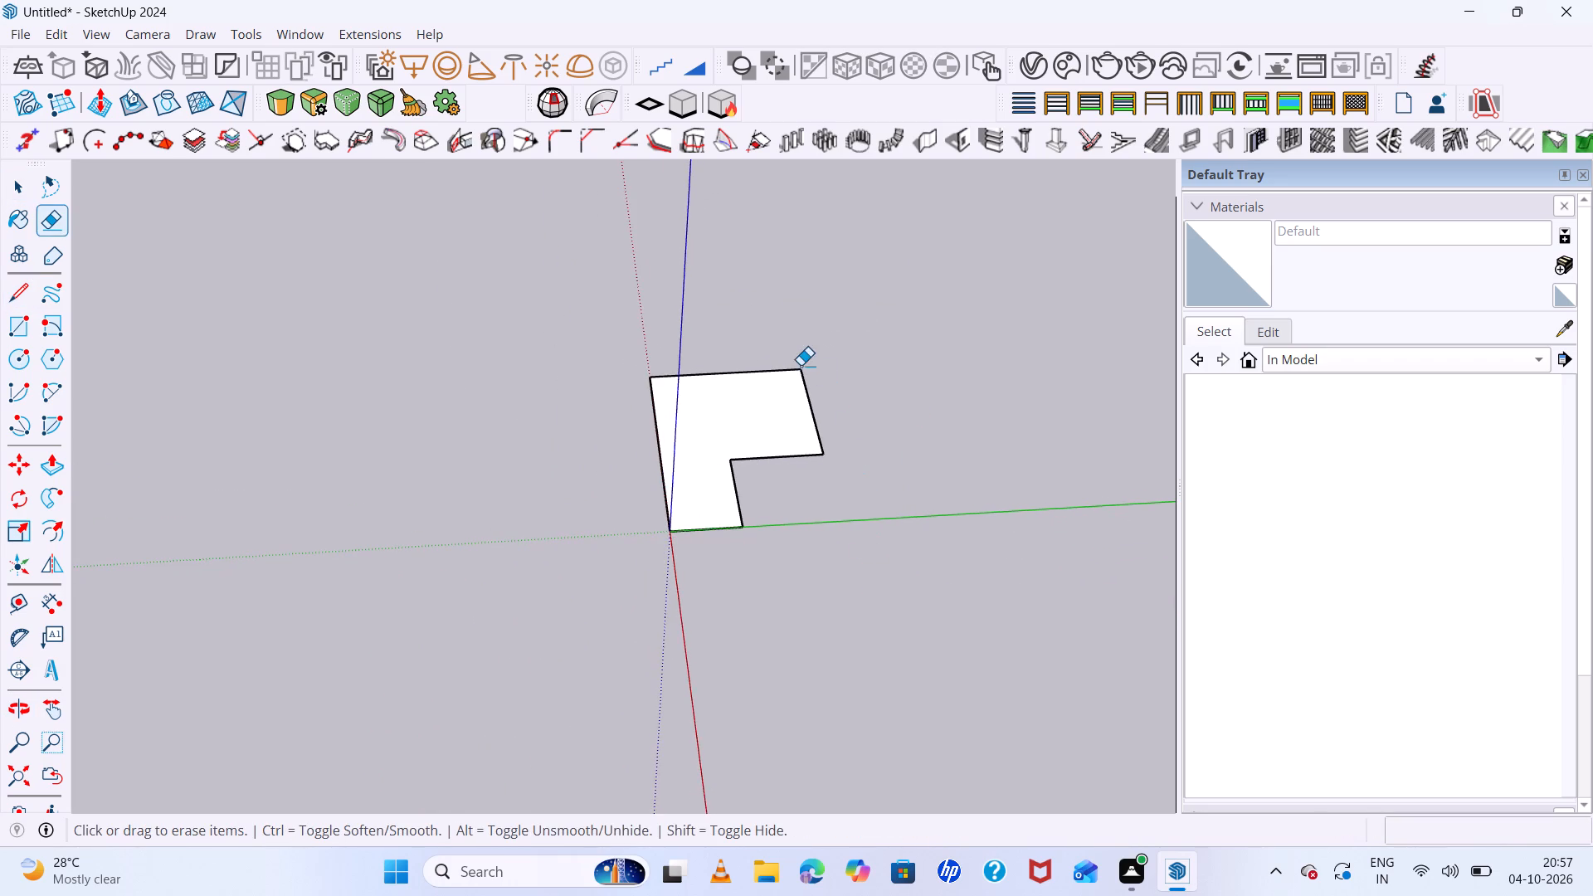
{"action": "scroll", "coordinate": [801, 365], "scroll_direction": "up", "scroll_amount": 6}
{"action": "scroll", "coordinate": [825, 469], "scroll_direction": "up", "scroll_amount": 6}
{"action": "middle_click_drag", "start_coordinate": [890, 480], "coordinate": [845, 316]}
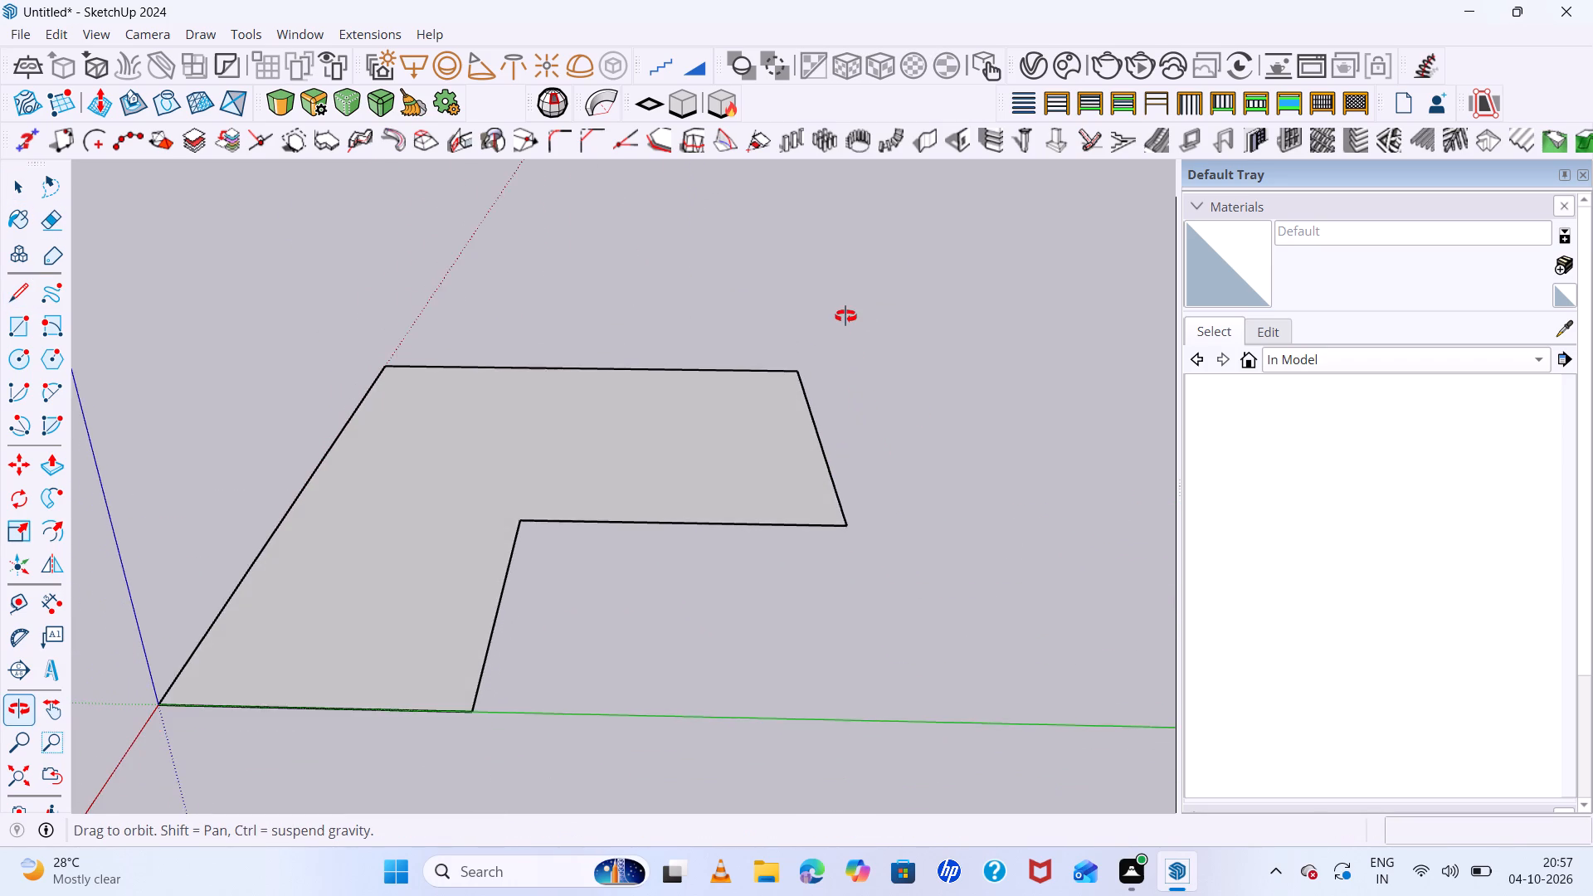
{"action": "middle_click_drag", "start_coordinate": [845, 316], "coordinate": [843, 448]}
{"action": "scroll", "coordinate": [631, 475], "scroll_direction": "down", "scroll_amount": 6}
{"action": "middle_click_drag", "start_coordinate": [673, 558], "coordinate": [683, 688]}
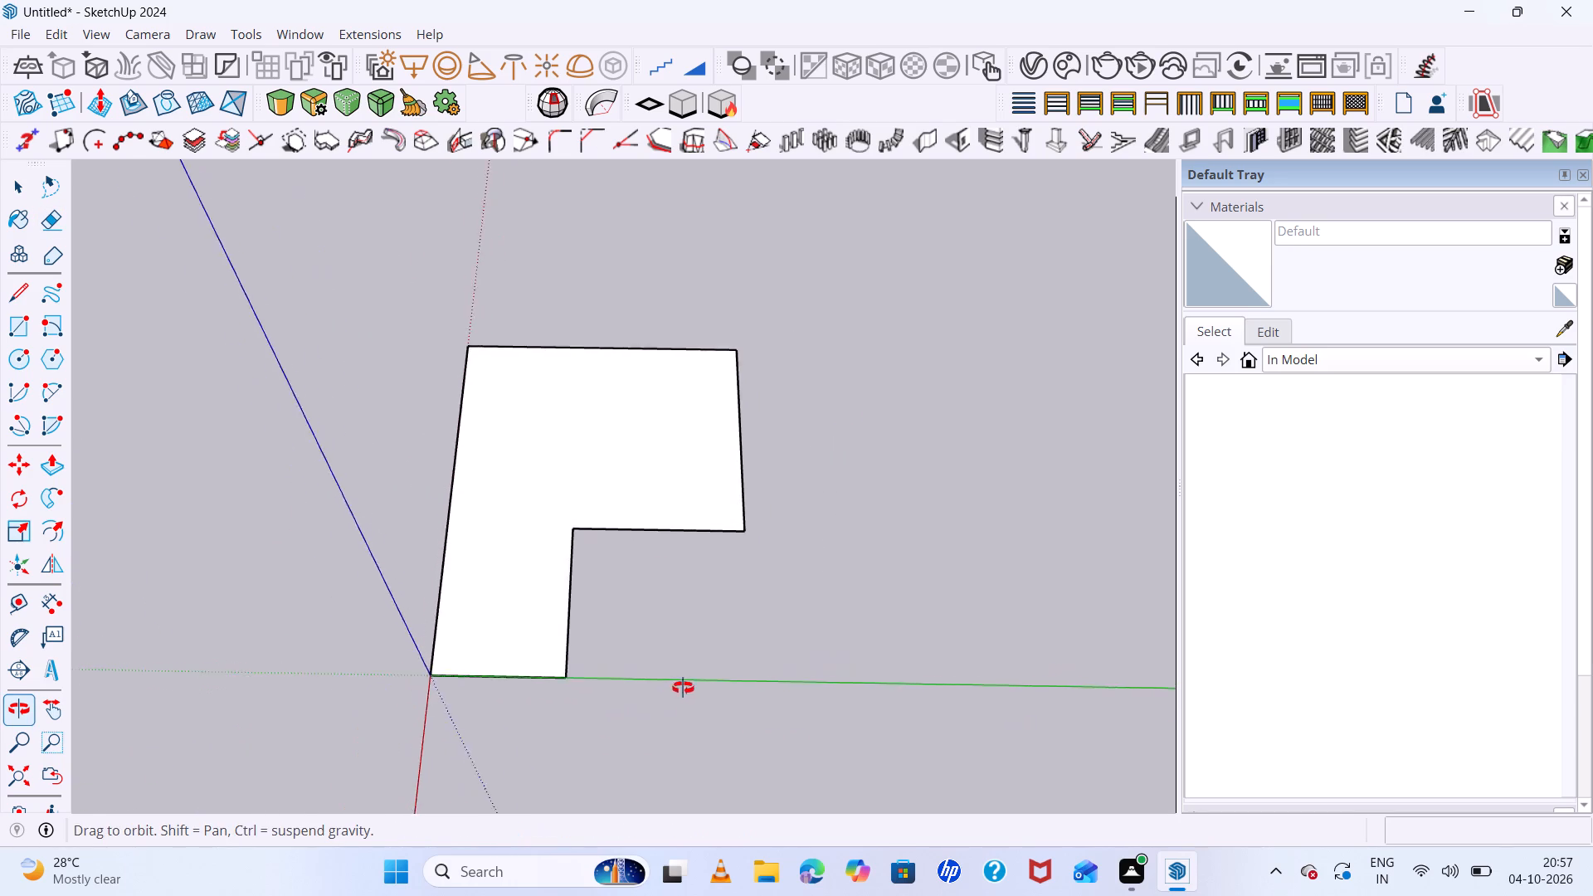
{"action": "middle_click_drag", "start_coordinate": [683, 688], "coordinate": [328, 300]}
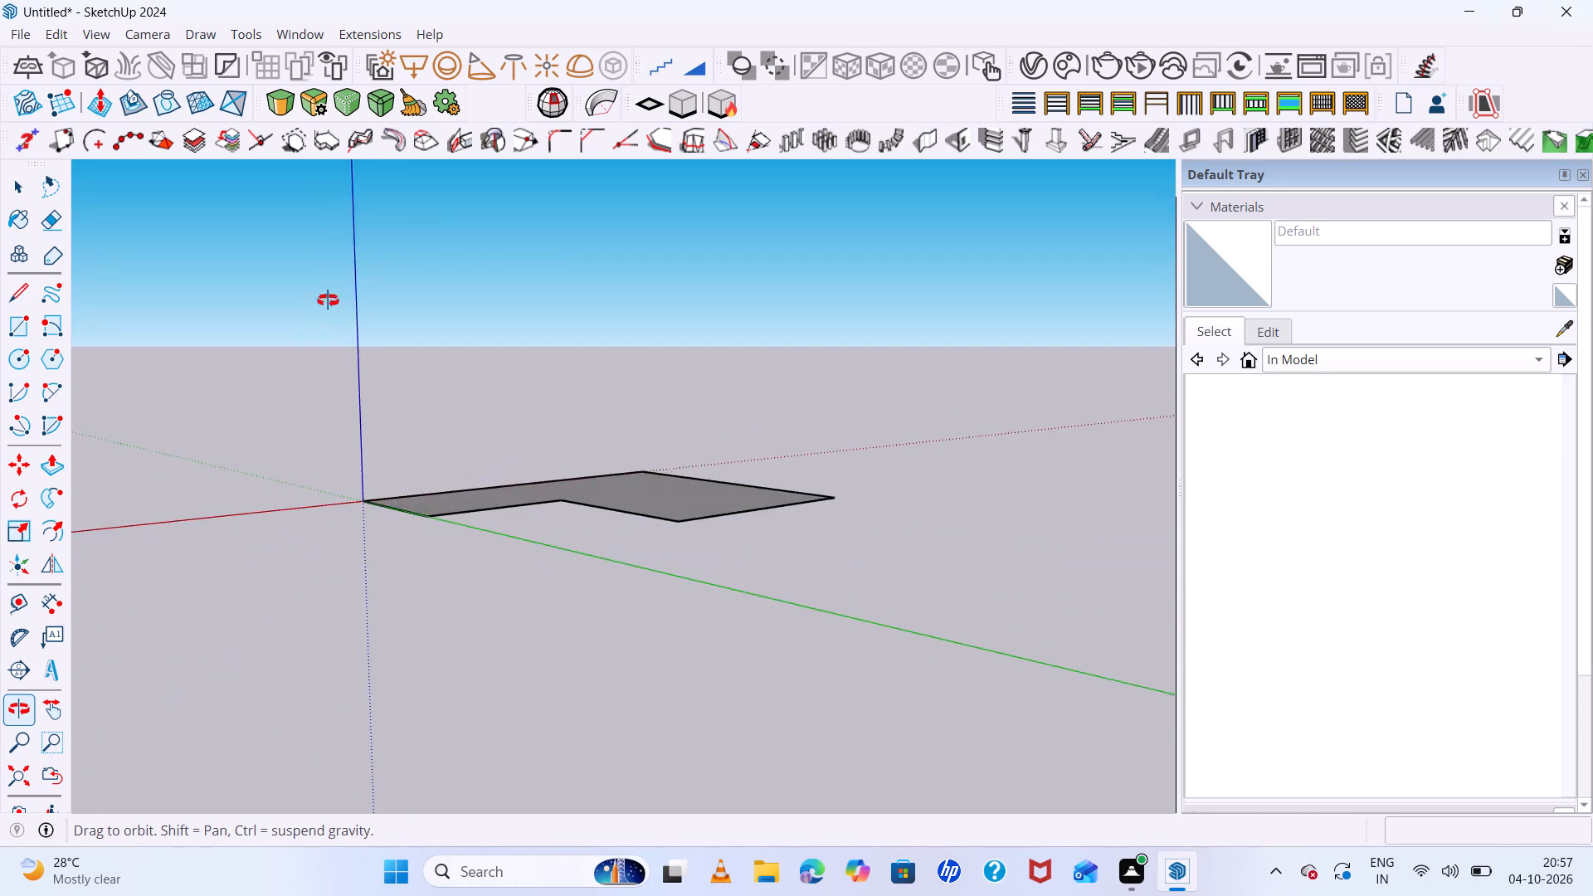
{"action": "middle_click_drag", "start_coordinate": [328, 300], "coordinate": [727, 630]}
{"action": "scroll", "coordinate": [708, 614], "scroll_direction": "down", "scroll_amount": 1}
{"action": "scroll", "coordinate": [661, 581], "scroll_direction": "up", "scroll_amount": 5}
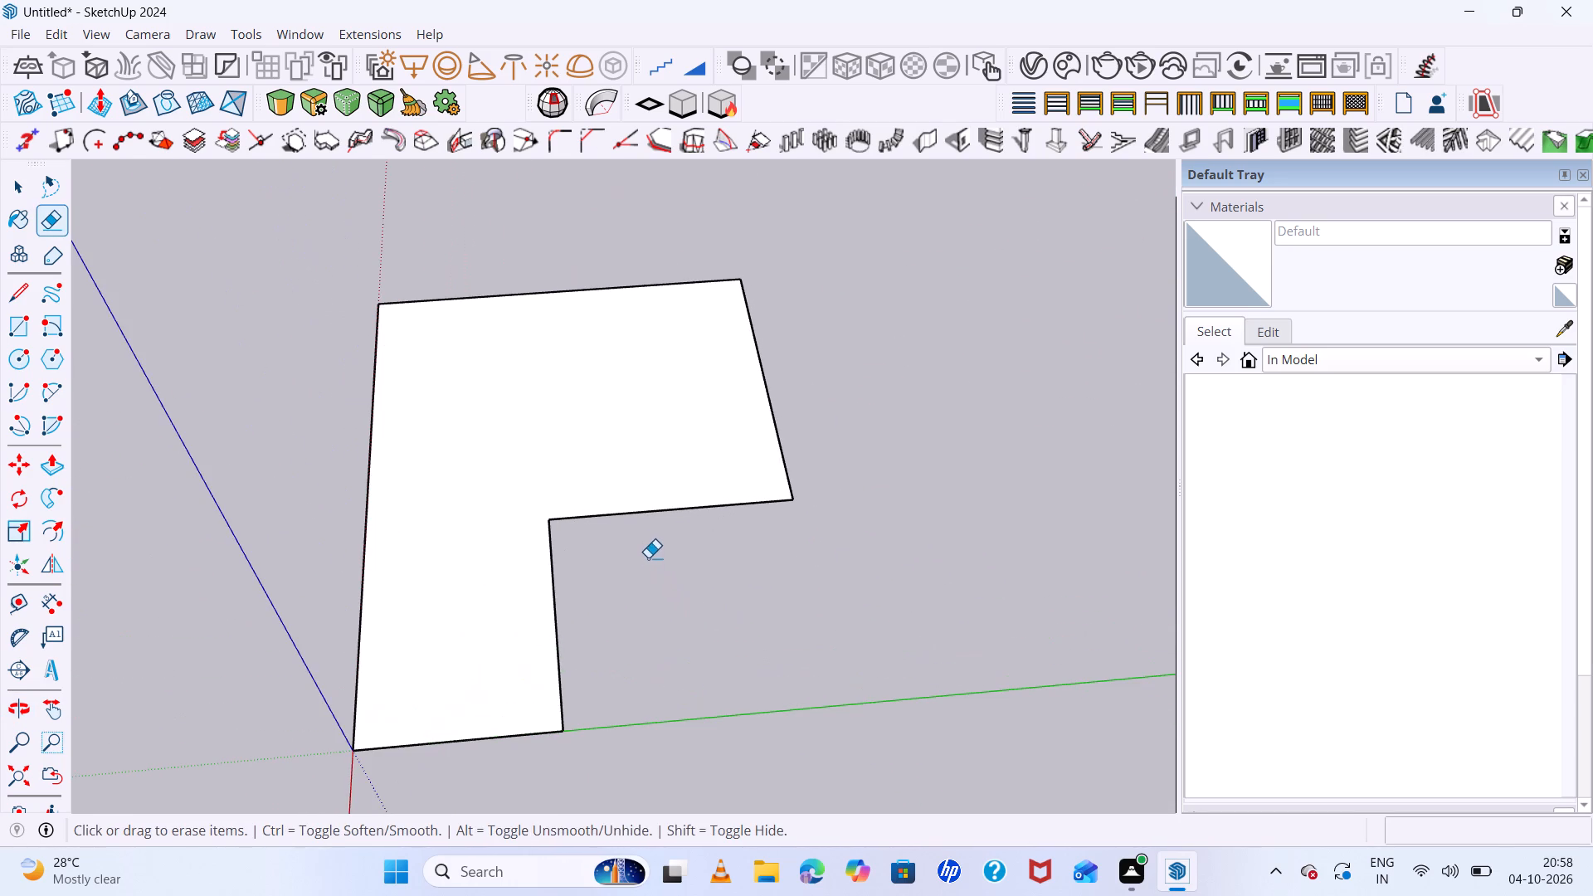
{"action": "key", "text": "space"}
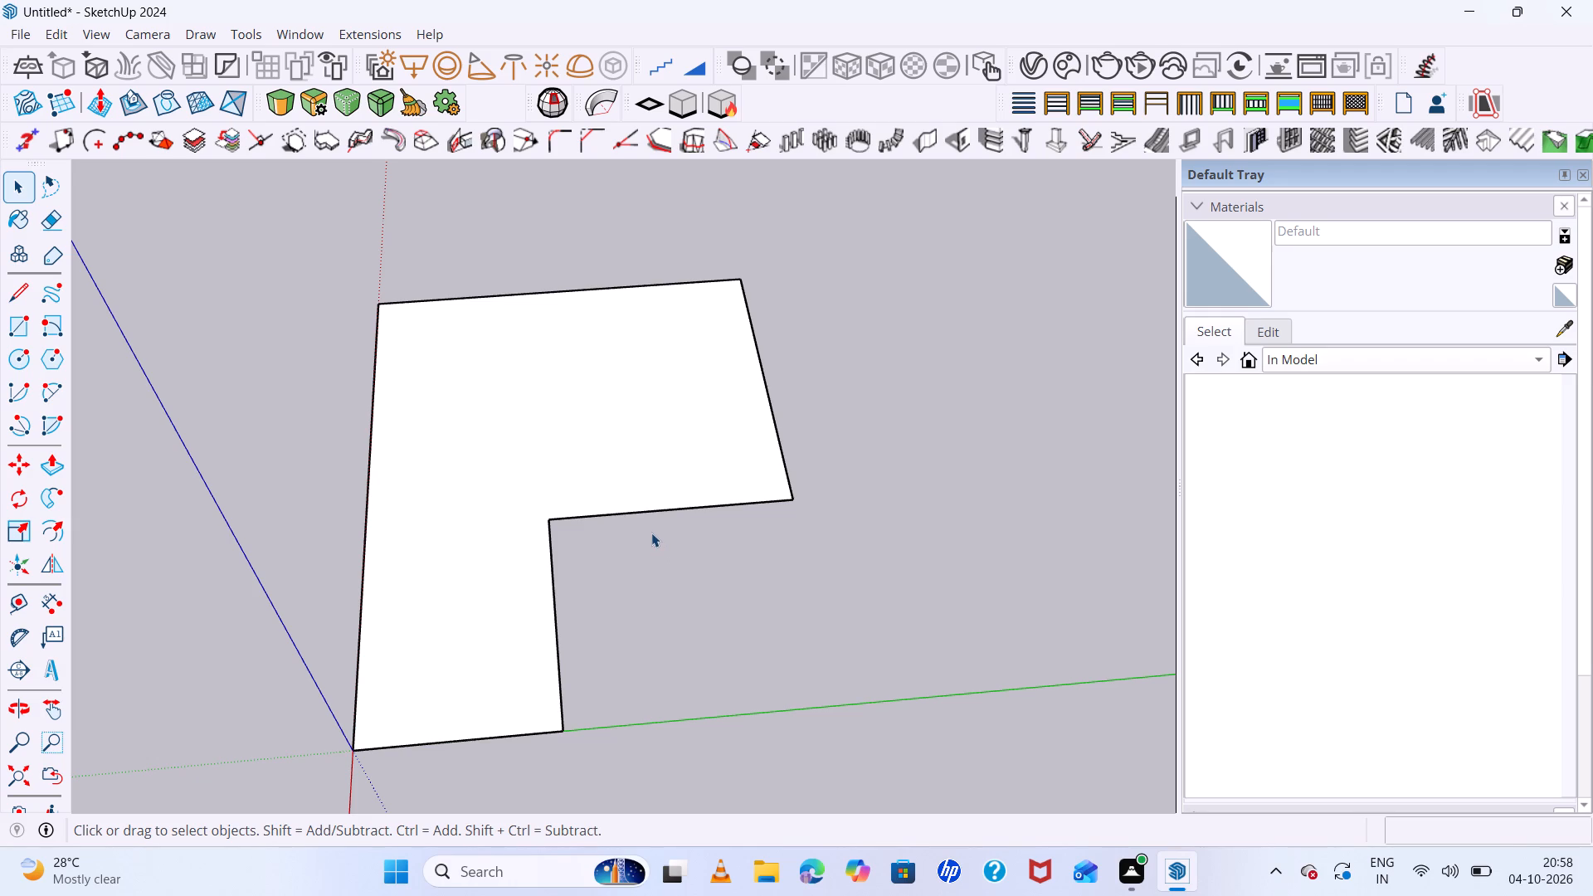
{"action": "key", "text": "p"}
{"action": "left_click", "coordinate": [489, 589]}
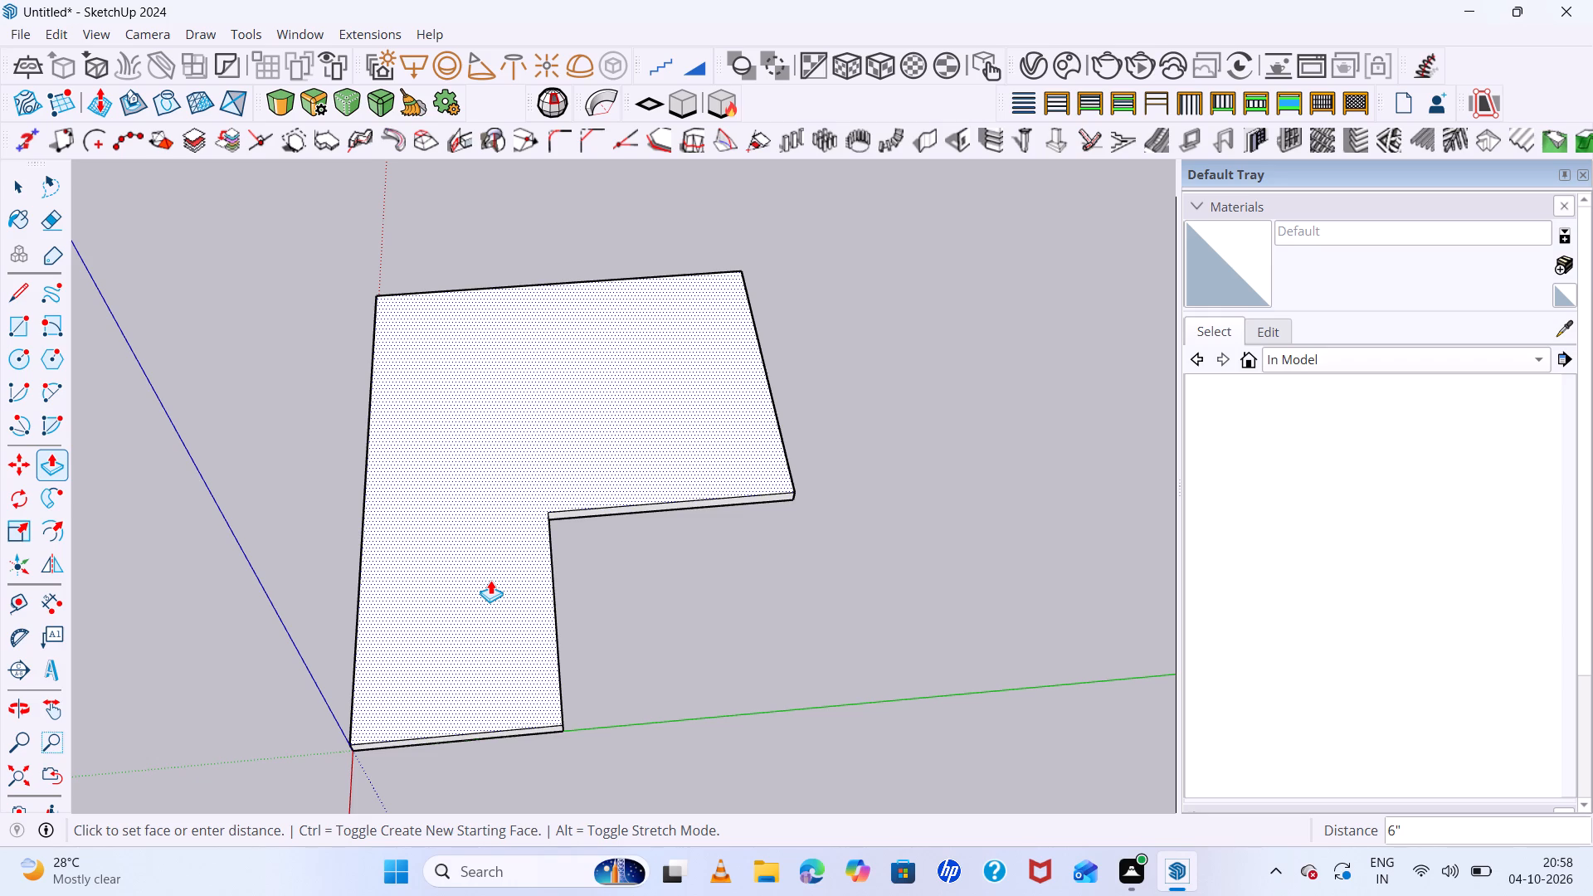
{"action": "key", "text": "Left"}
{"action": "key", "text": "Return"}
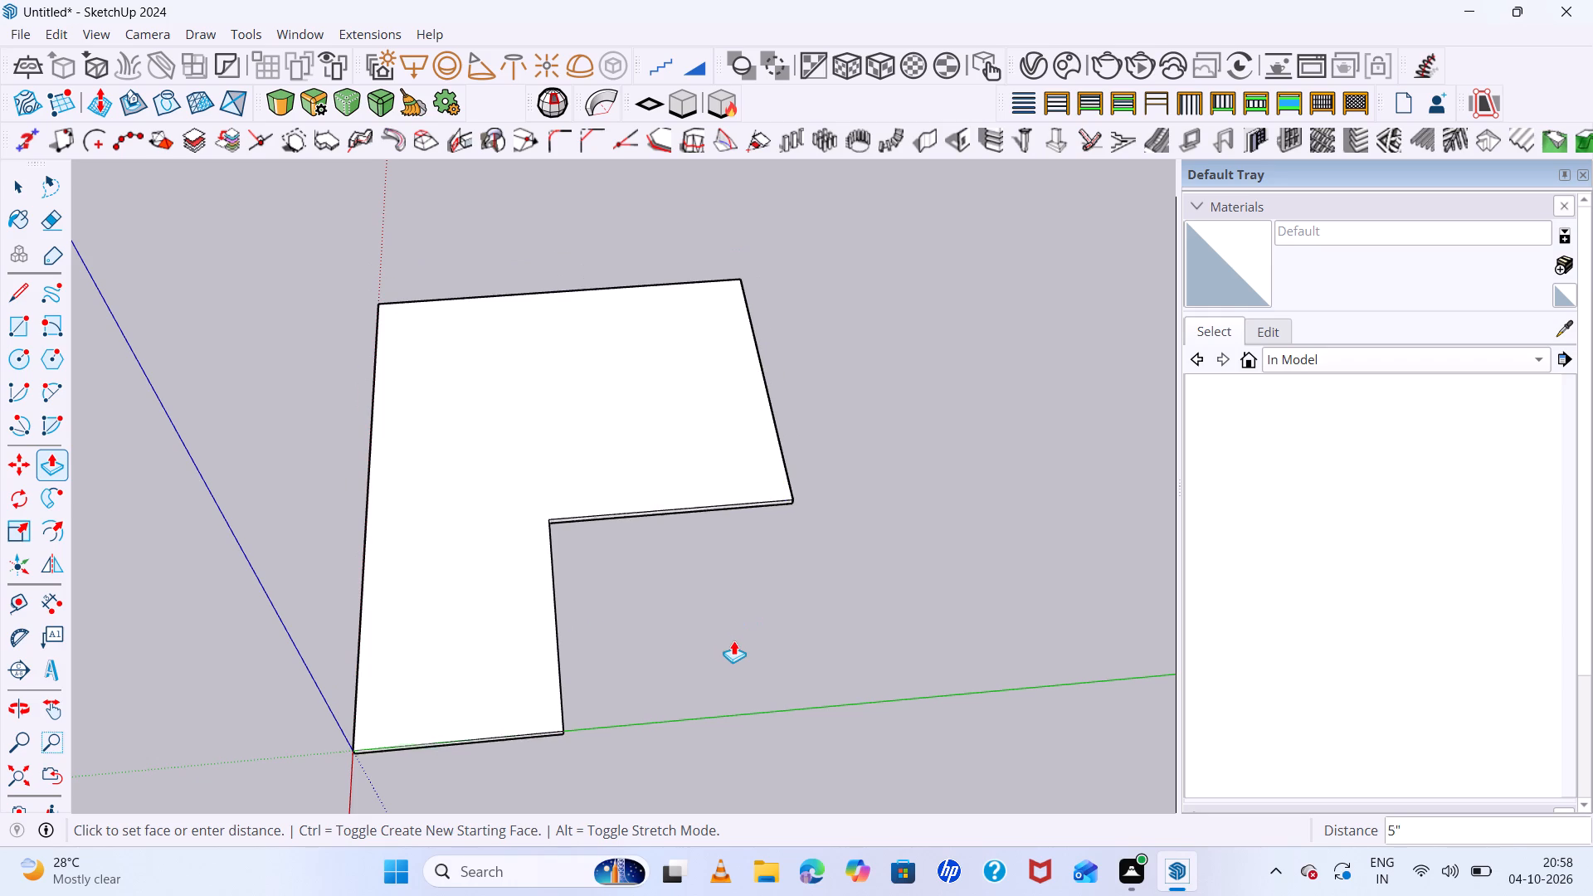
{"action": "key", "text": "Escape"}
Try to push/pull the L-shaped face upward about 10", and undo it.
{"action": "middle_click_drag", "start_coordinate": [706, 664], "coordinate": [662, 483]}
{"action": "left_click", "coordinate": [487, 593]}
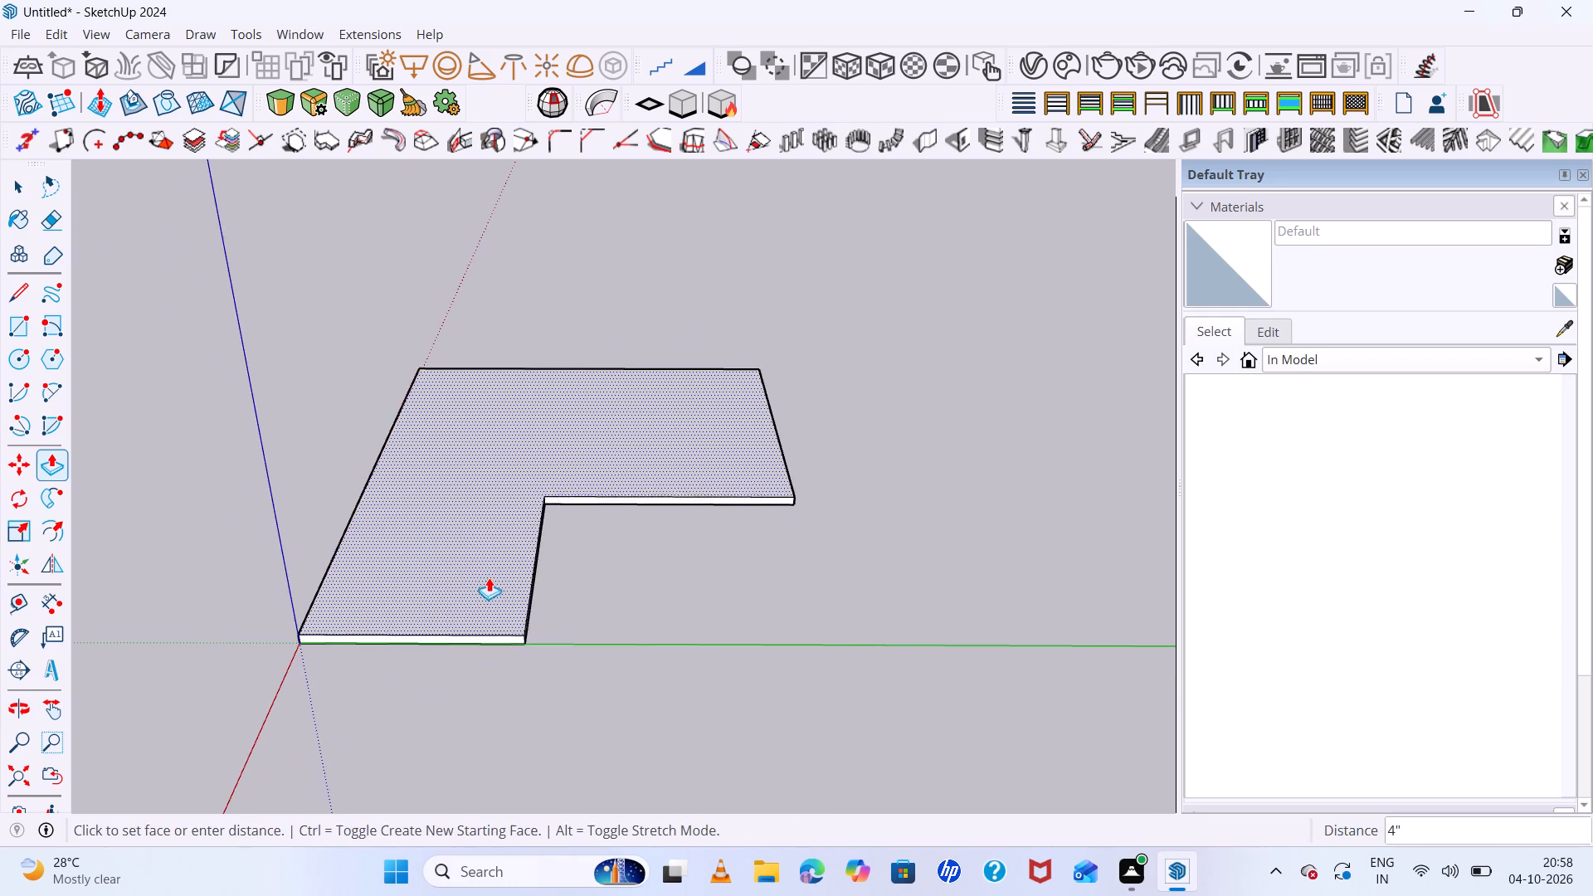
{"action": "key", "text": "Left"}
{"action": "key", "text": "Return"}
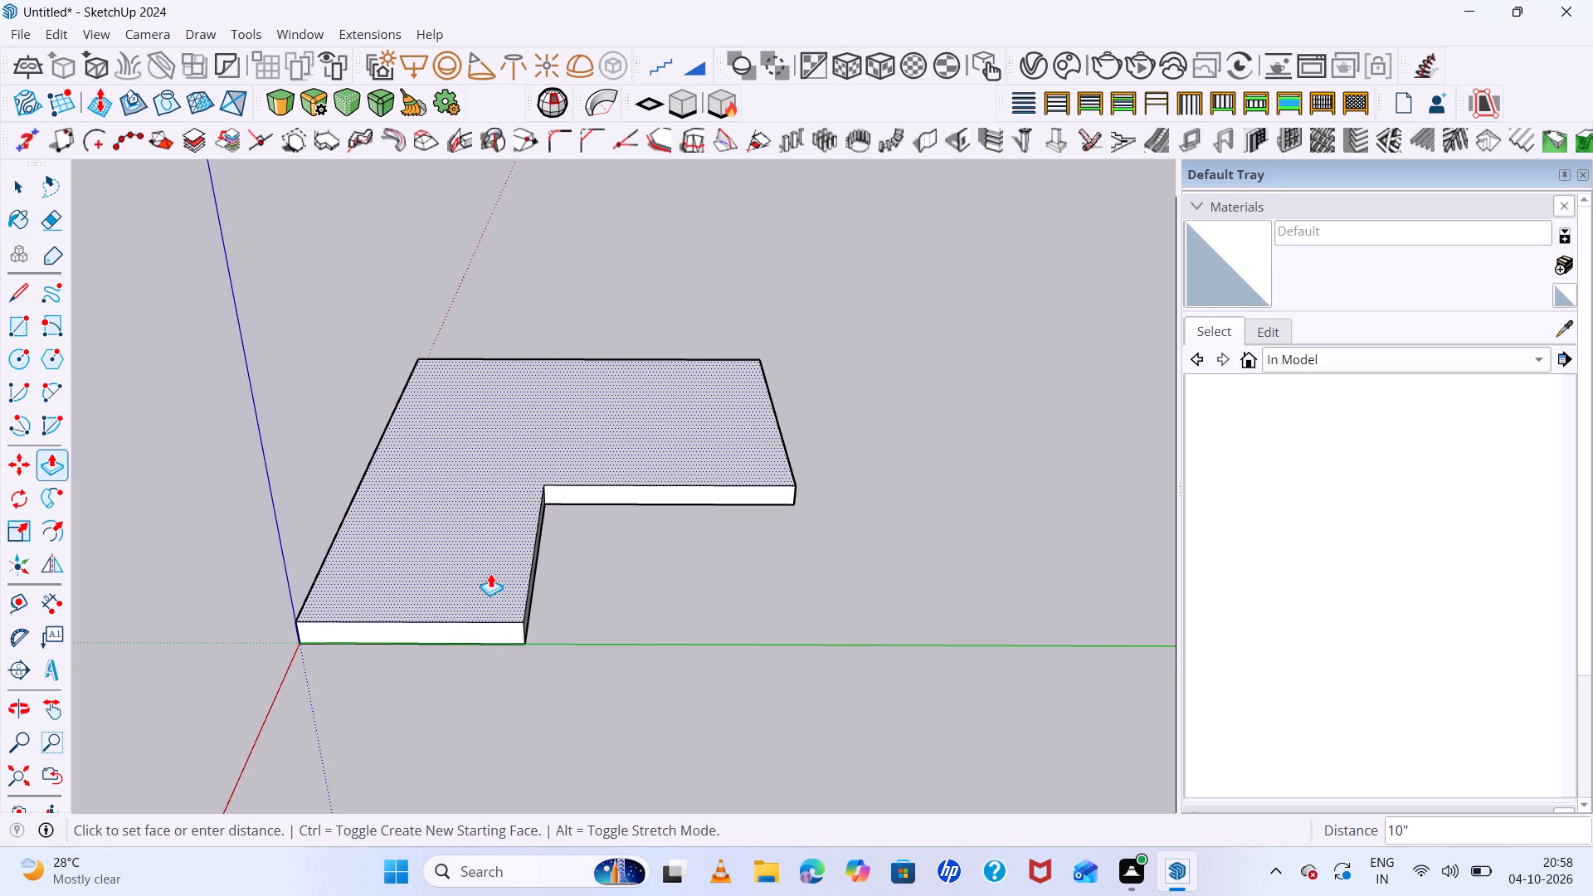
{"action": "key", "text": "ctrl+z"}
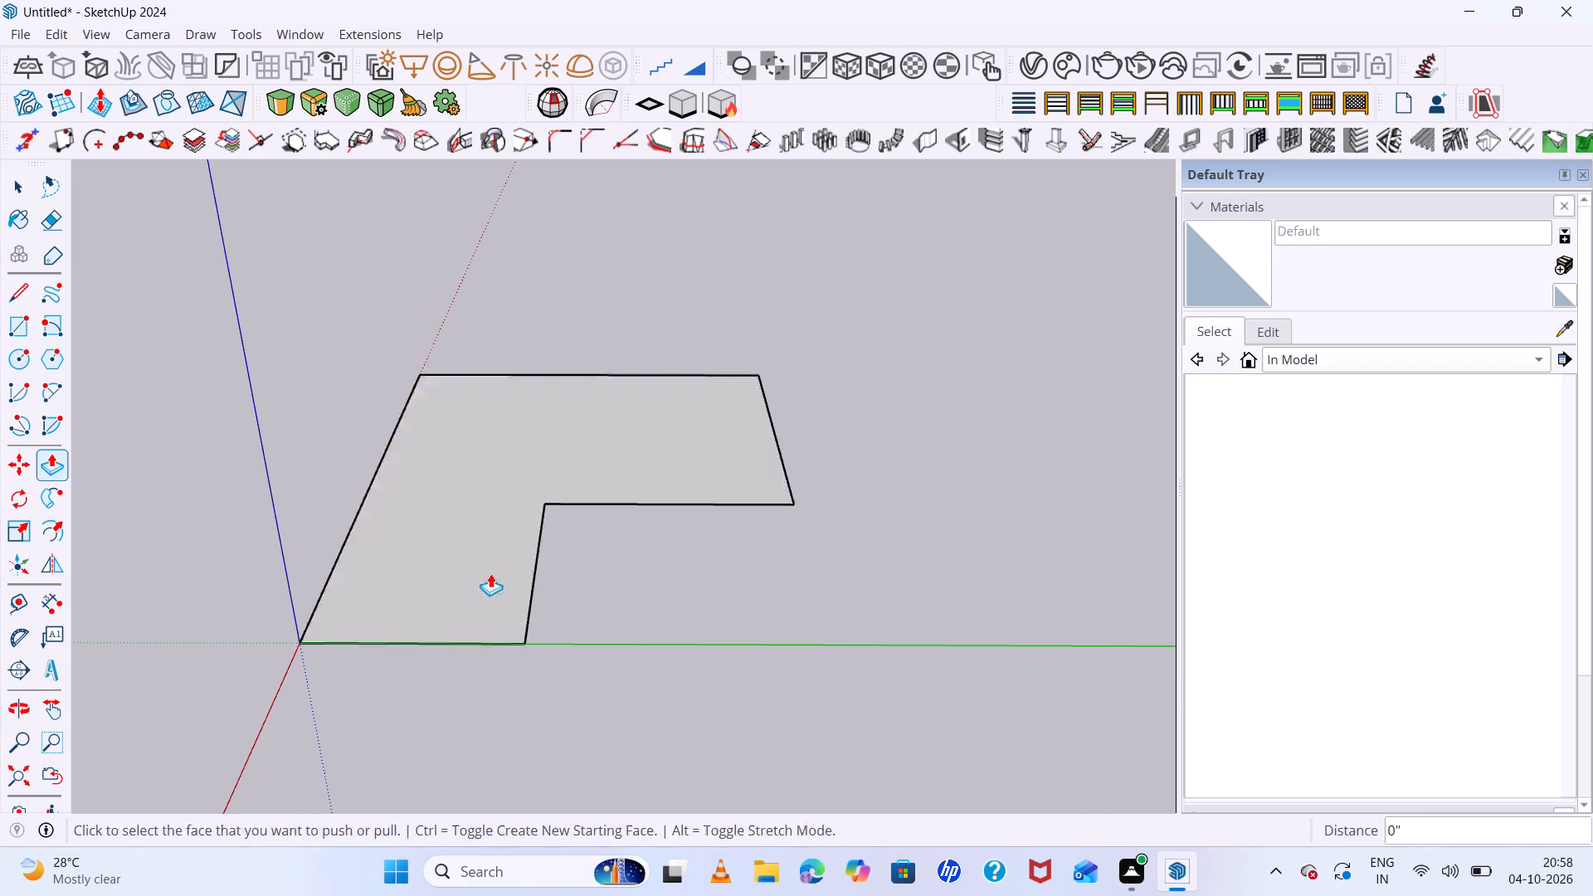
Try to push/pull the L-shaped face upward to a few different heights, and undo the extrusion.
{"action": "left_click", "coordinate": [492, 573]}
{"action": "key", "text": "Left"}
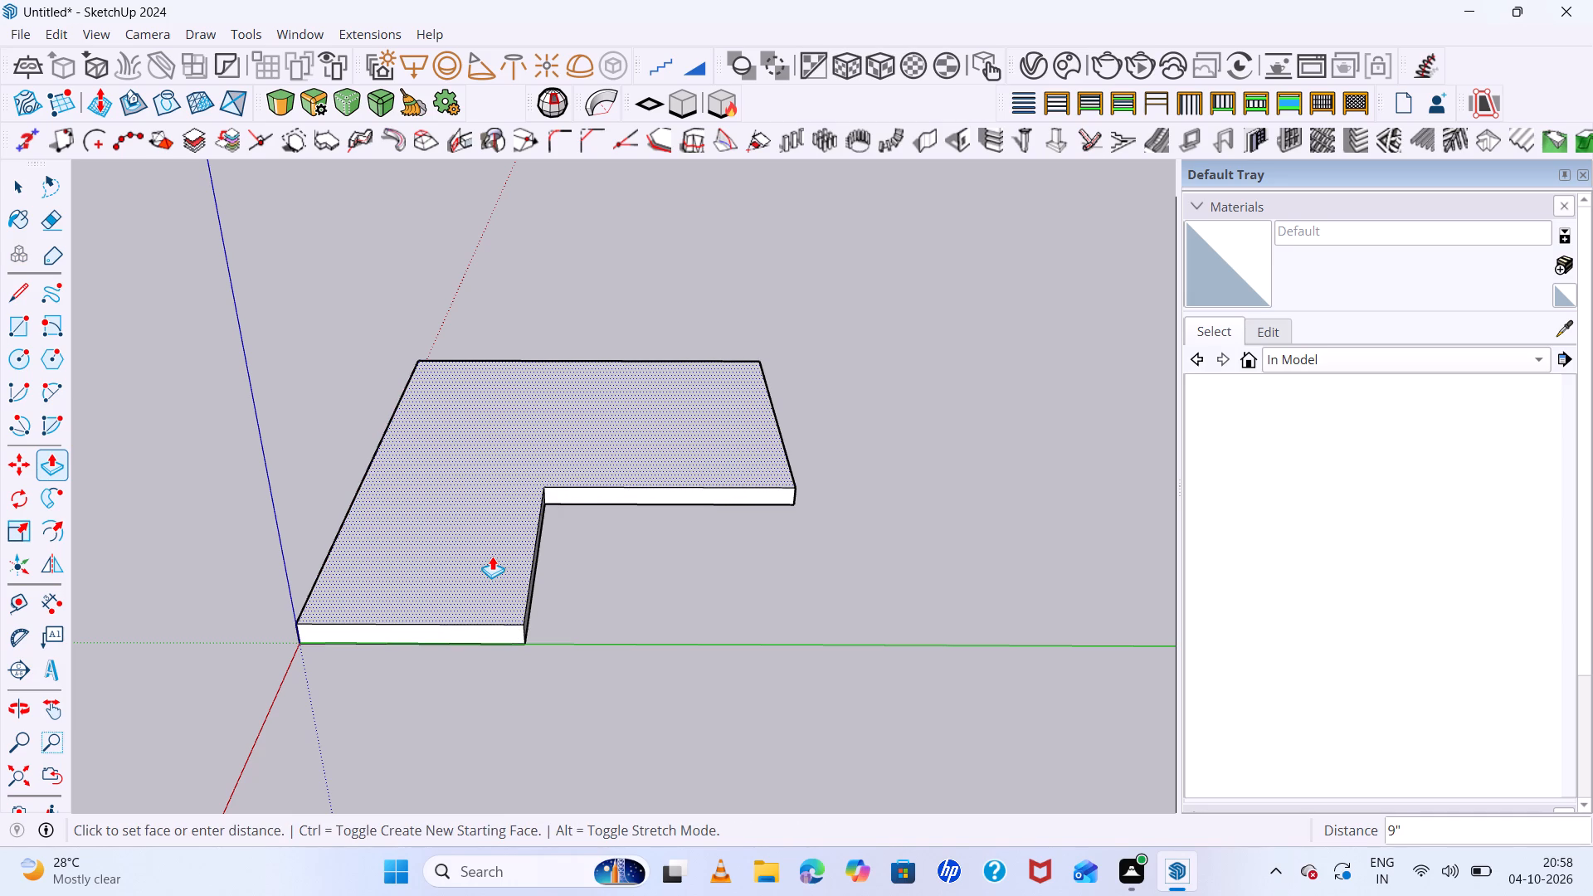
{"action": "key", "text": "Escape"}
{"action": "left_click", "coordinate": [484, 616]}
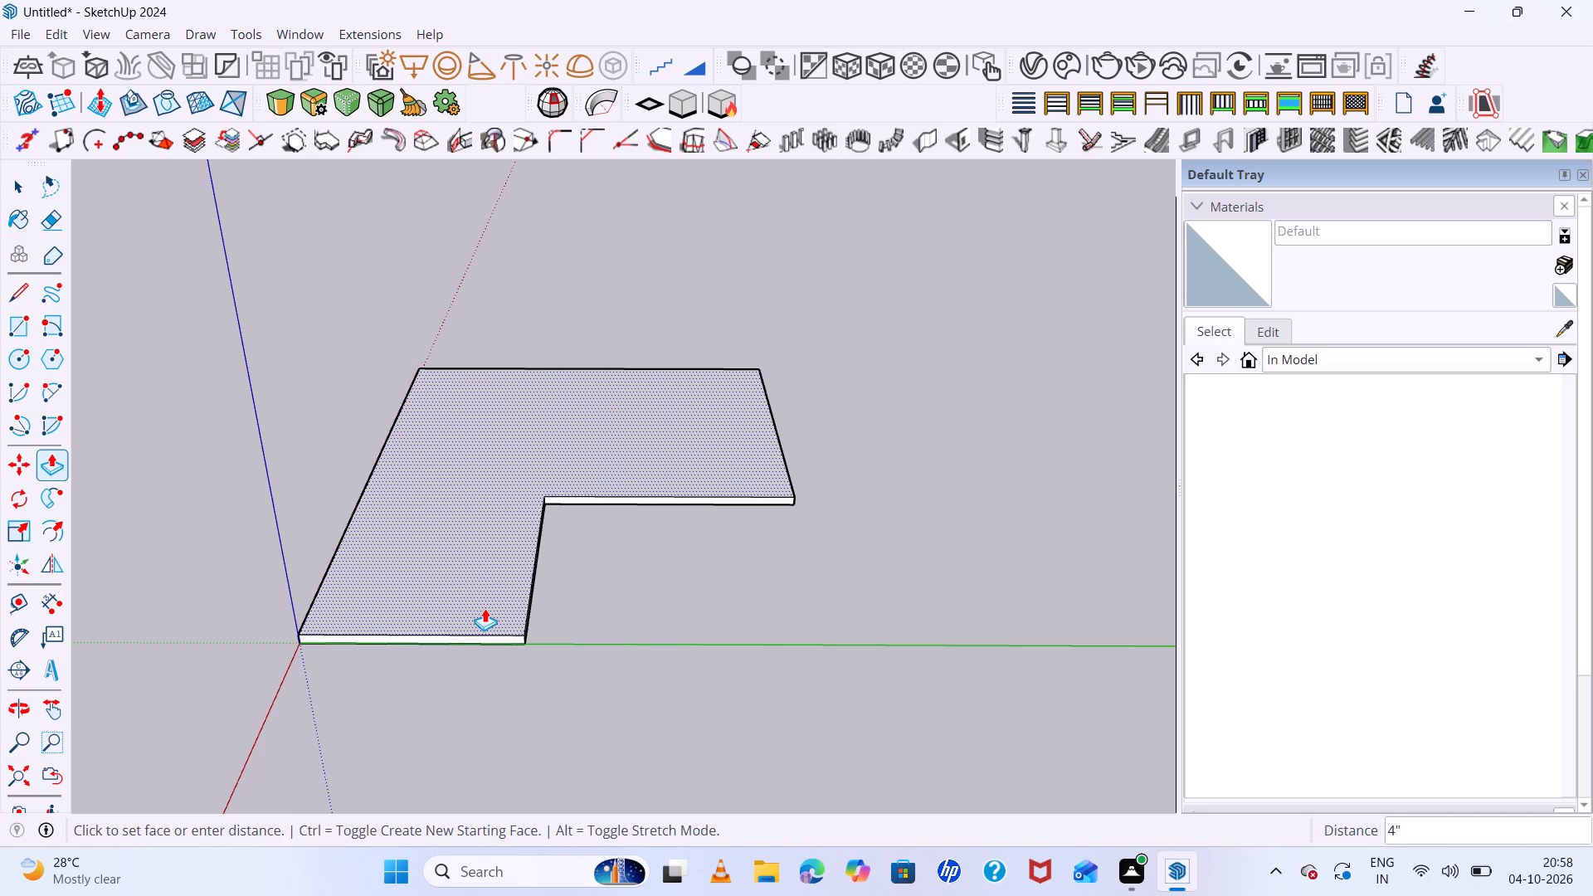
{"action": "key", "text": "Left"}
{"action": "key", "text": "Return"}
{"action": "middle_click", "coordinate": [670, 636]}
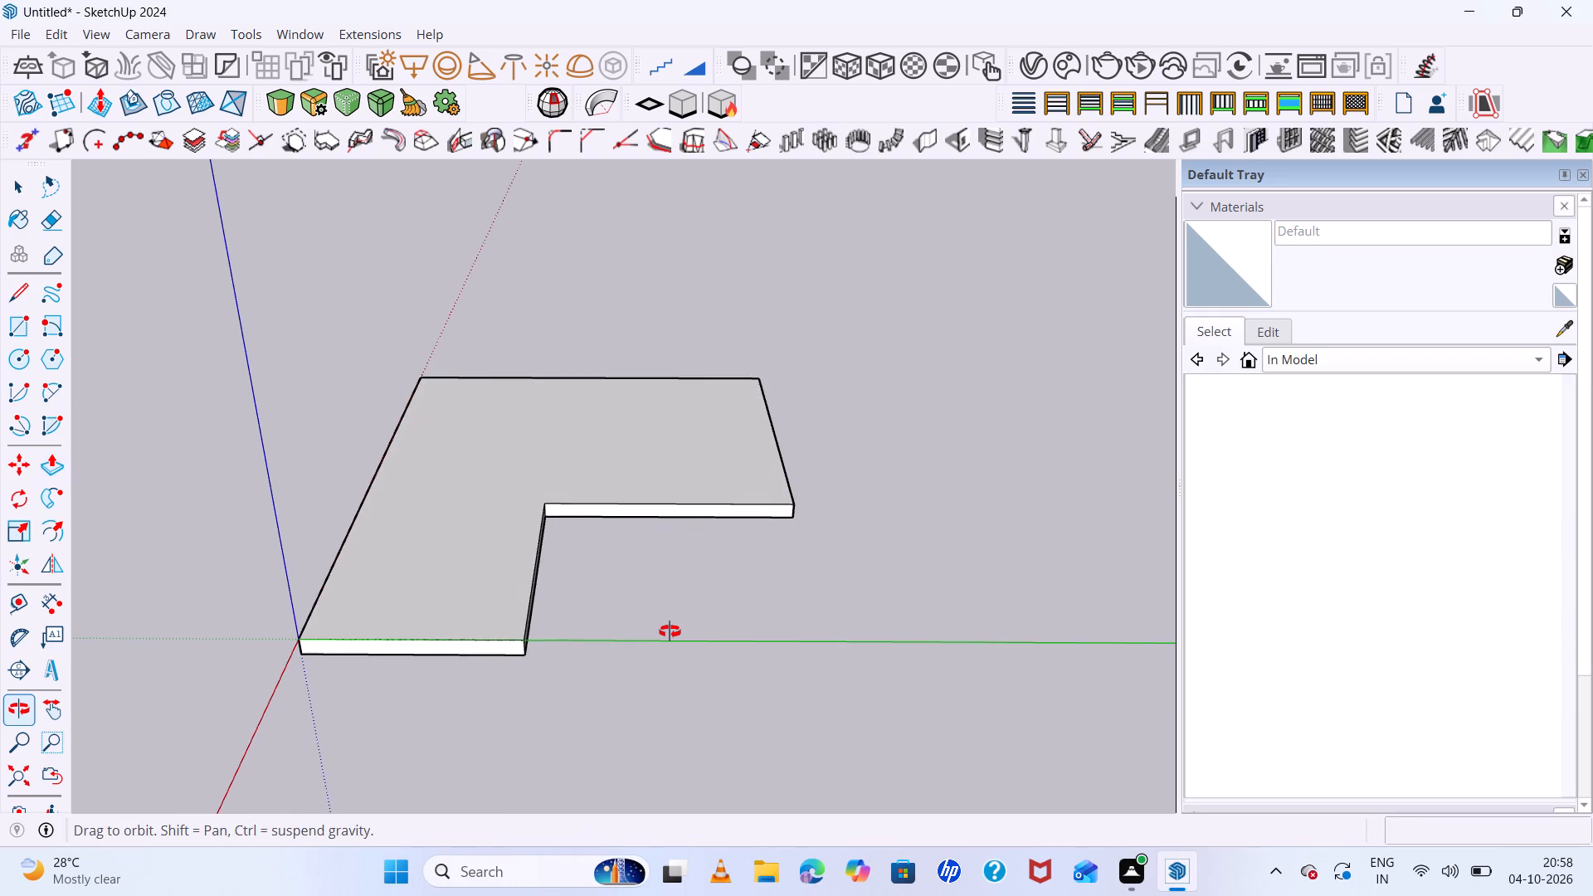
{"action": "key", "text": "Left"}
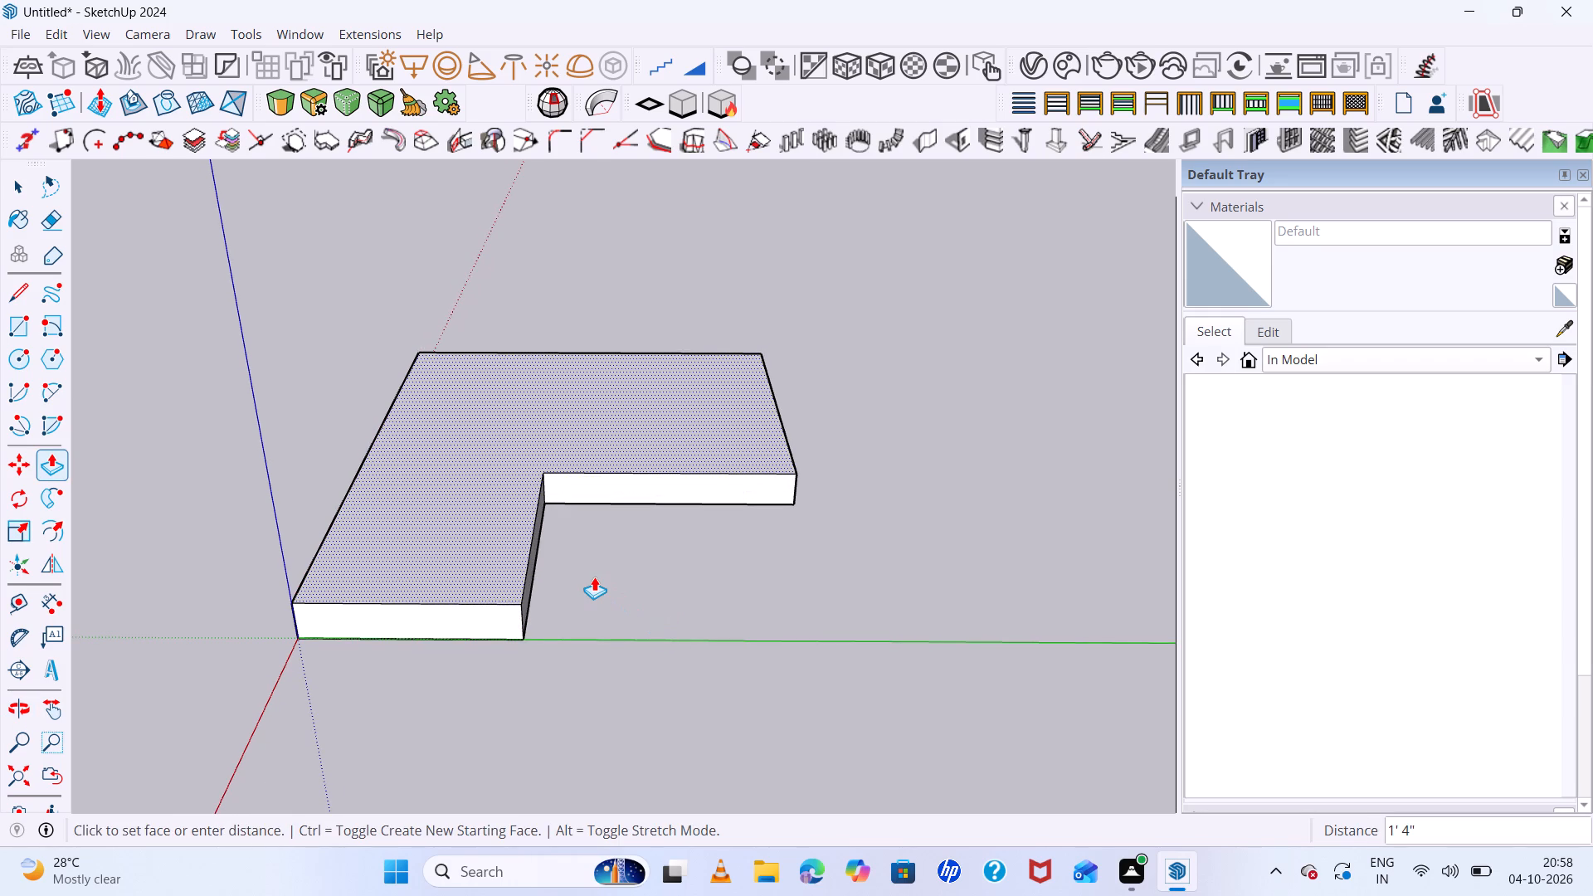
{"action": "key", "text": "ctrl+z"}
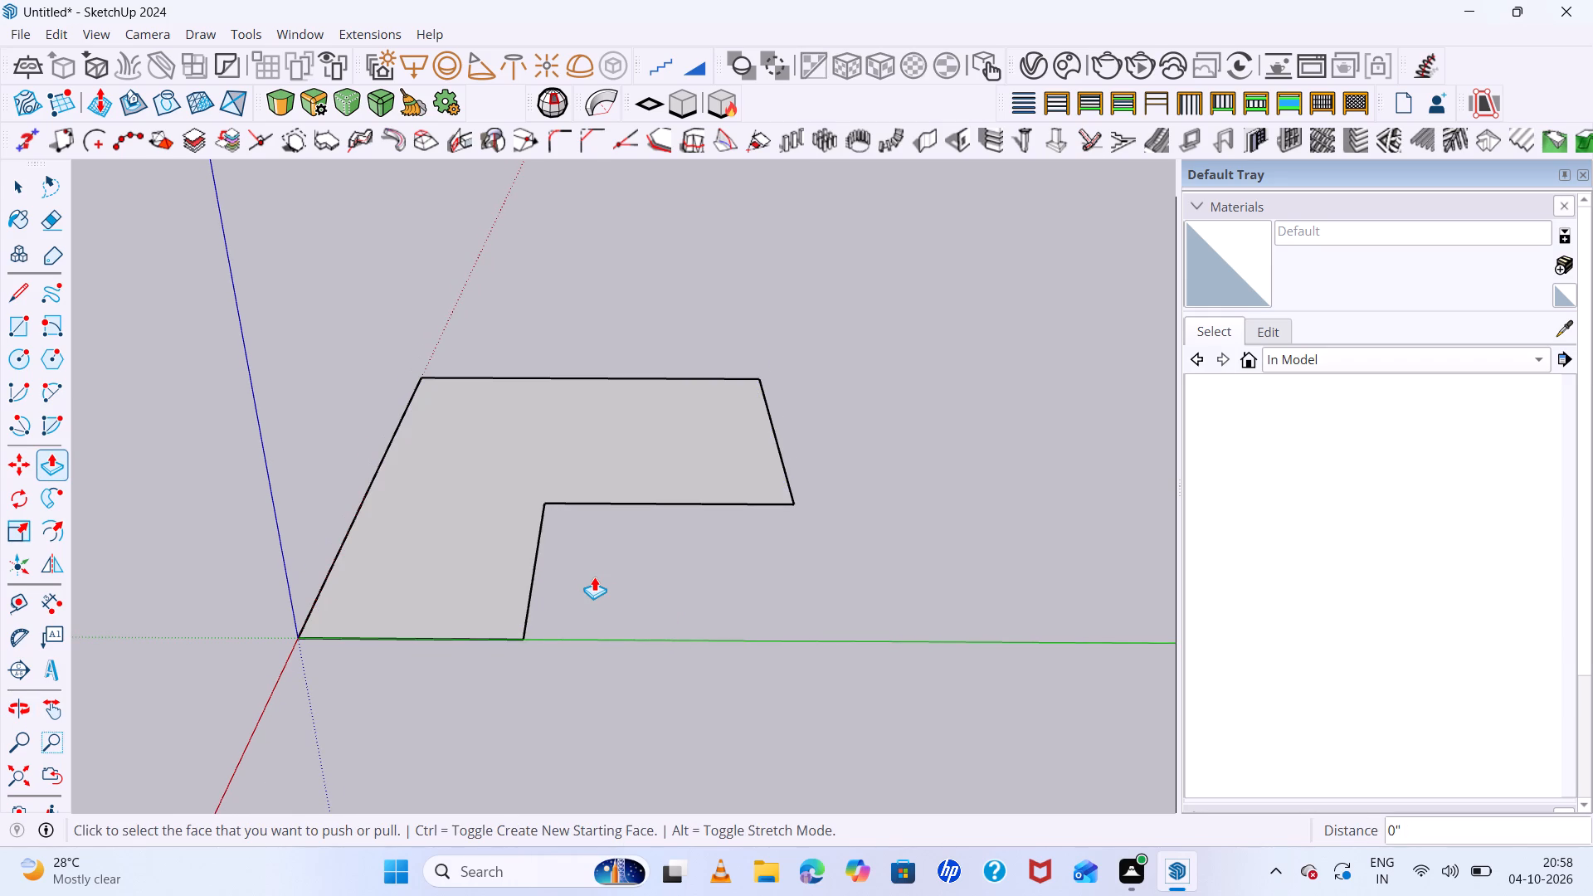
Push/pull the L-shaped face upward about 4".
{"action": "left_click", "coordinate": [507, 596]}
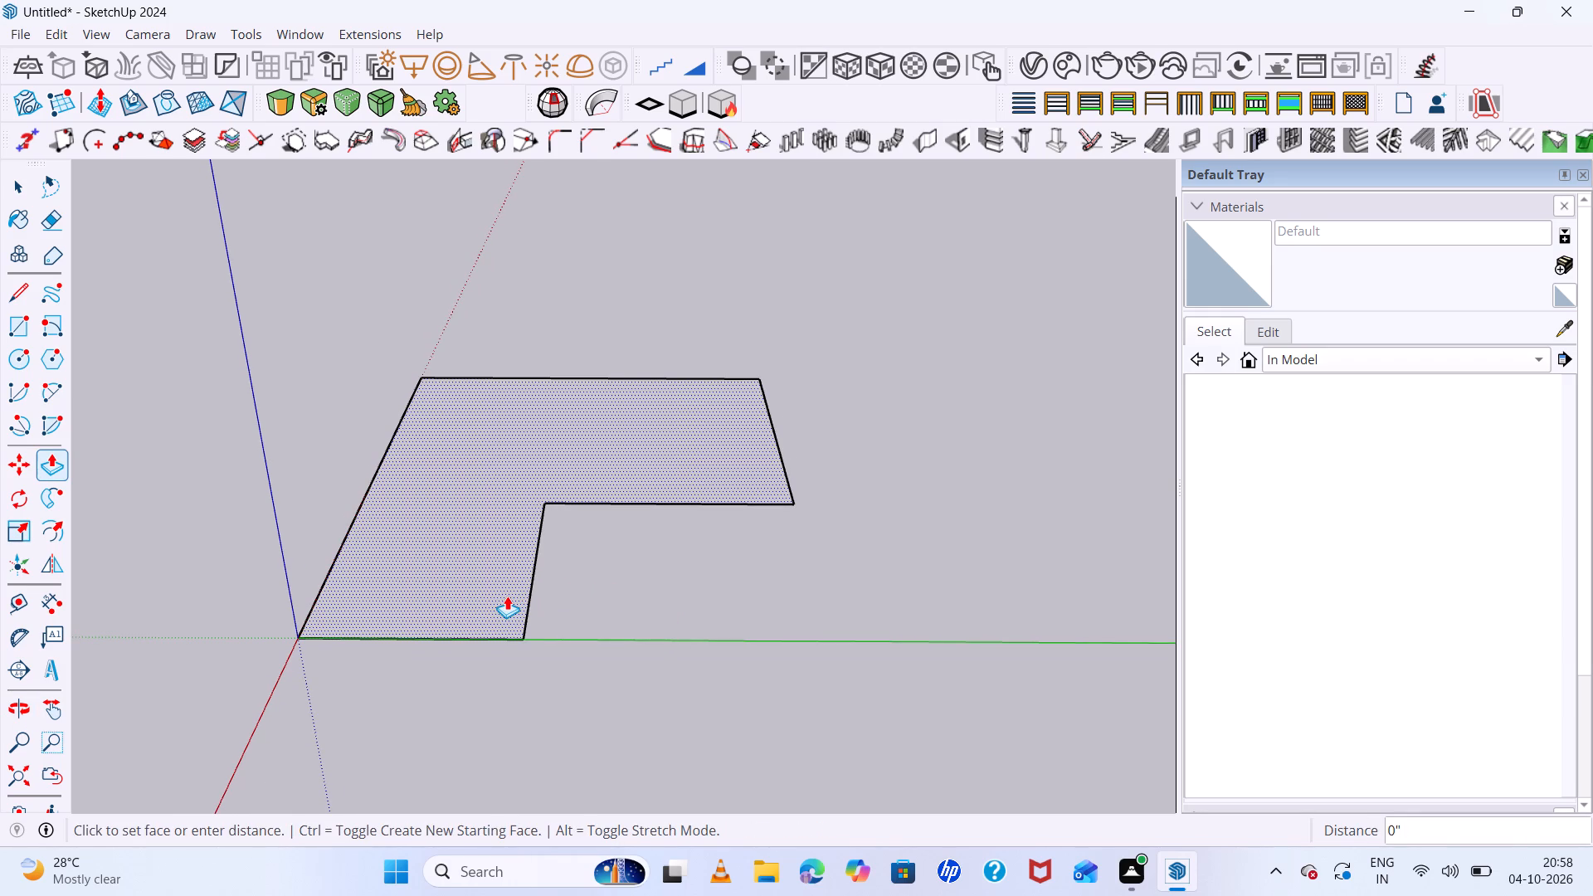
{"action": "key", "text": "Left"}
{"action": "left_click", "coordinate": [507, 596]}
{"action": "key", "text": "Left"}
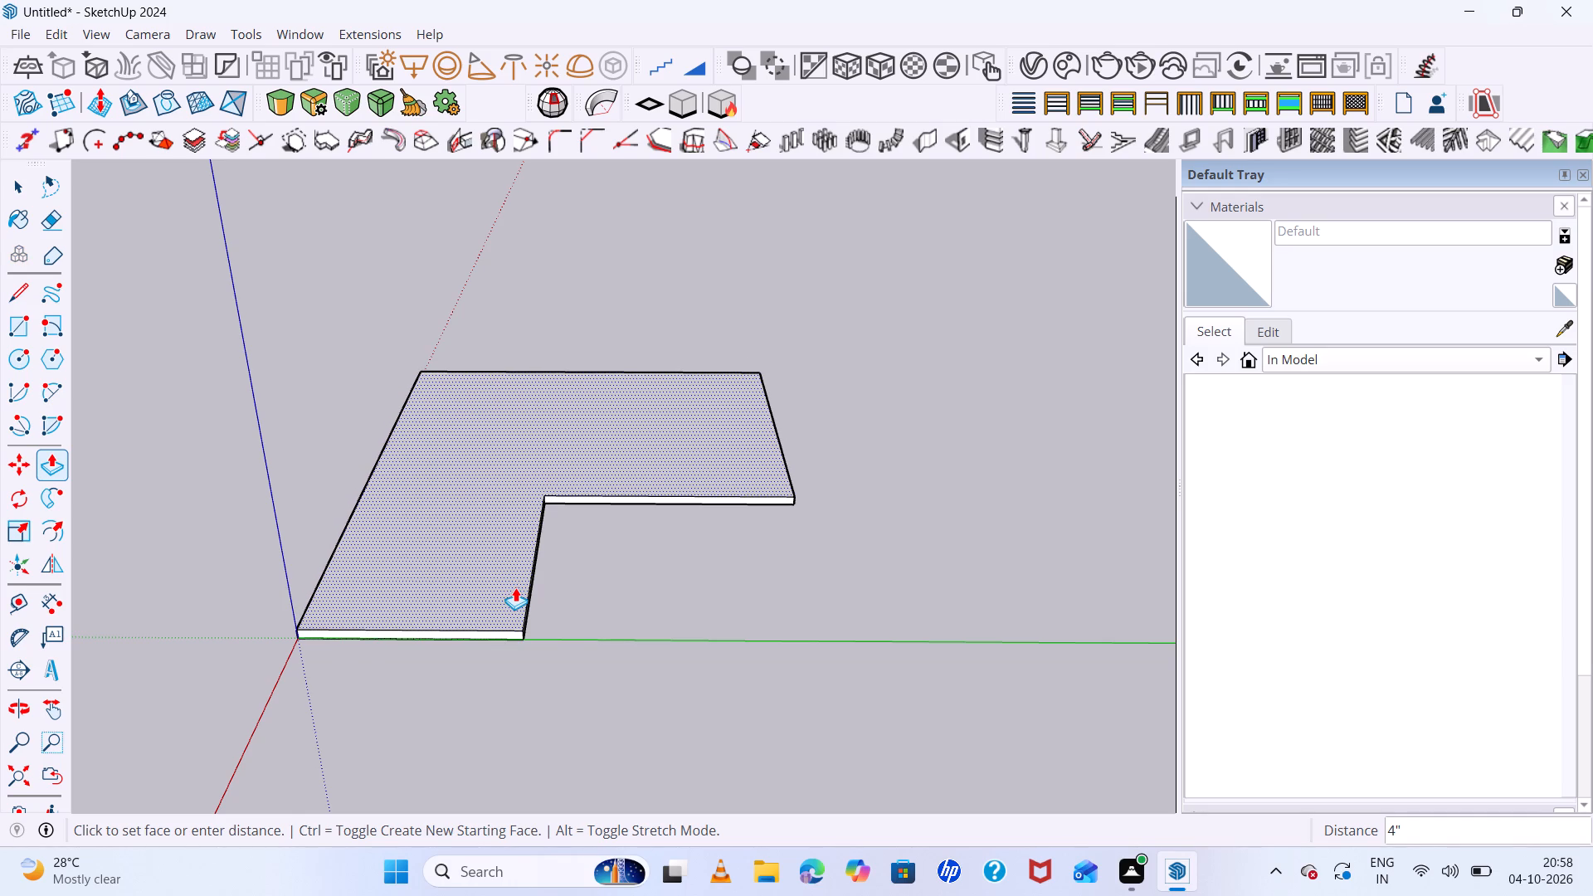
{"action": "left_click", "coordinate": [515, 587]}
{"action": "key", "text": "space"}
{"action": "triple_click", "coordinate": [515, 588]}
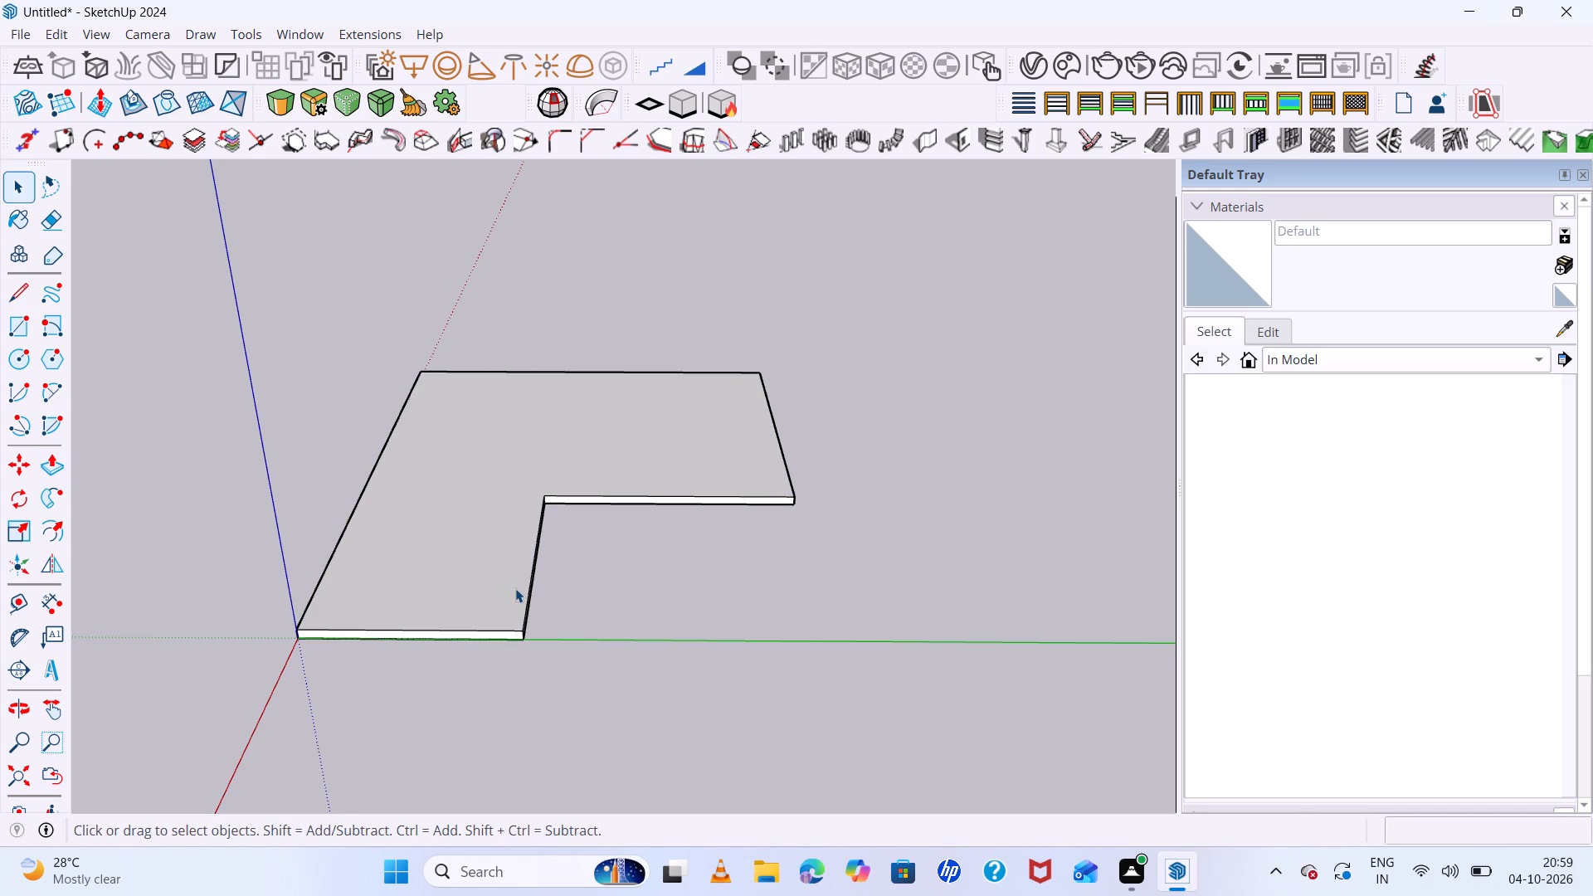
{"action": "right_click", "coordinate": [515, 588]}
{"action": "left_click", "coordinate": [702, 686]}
Start a new model, discarding the changes to the current one.
{"action": "double_click", "coordinate": [12, 29]}
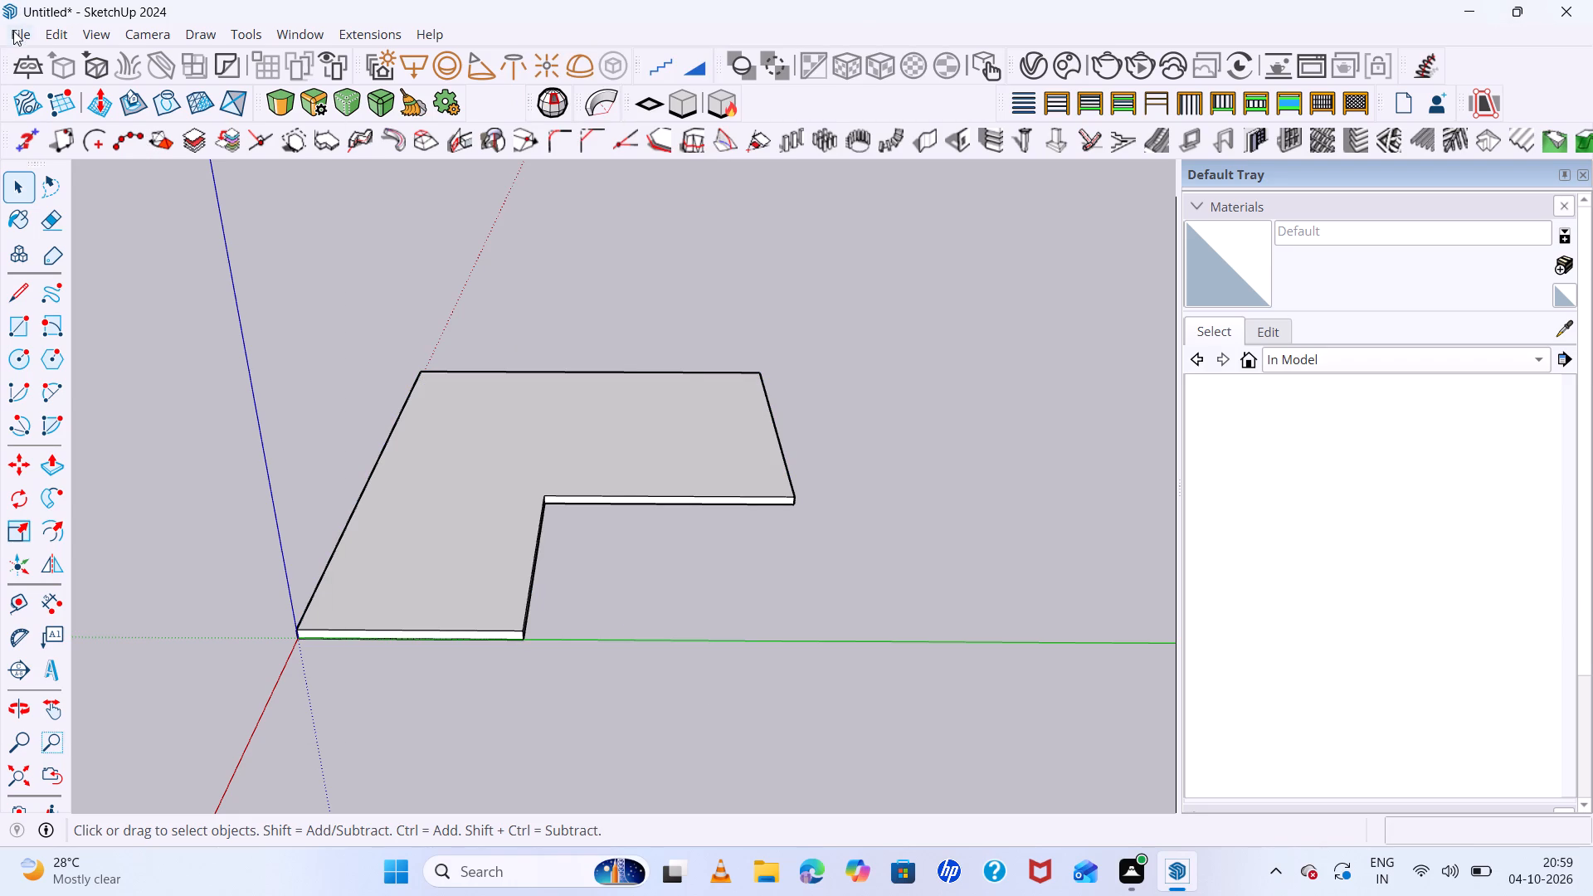
{"action": "left_click", "coordinate": [20, 34]}
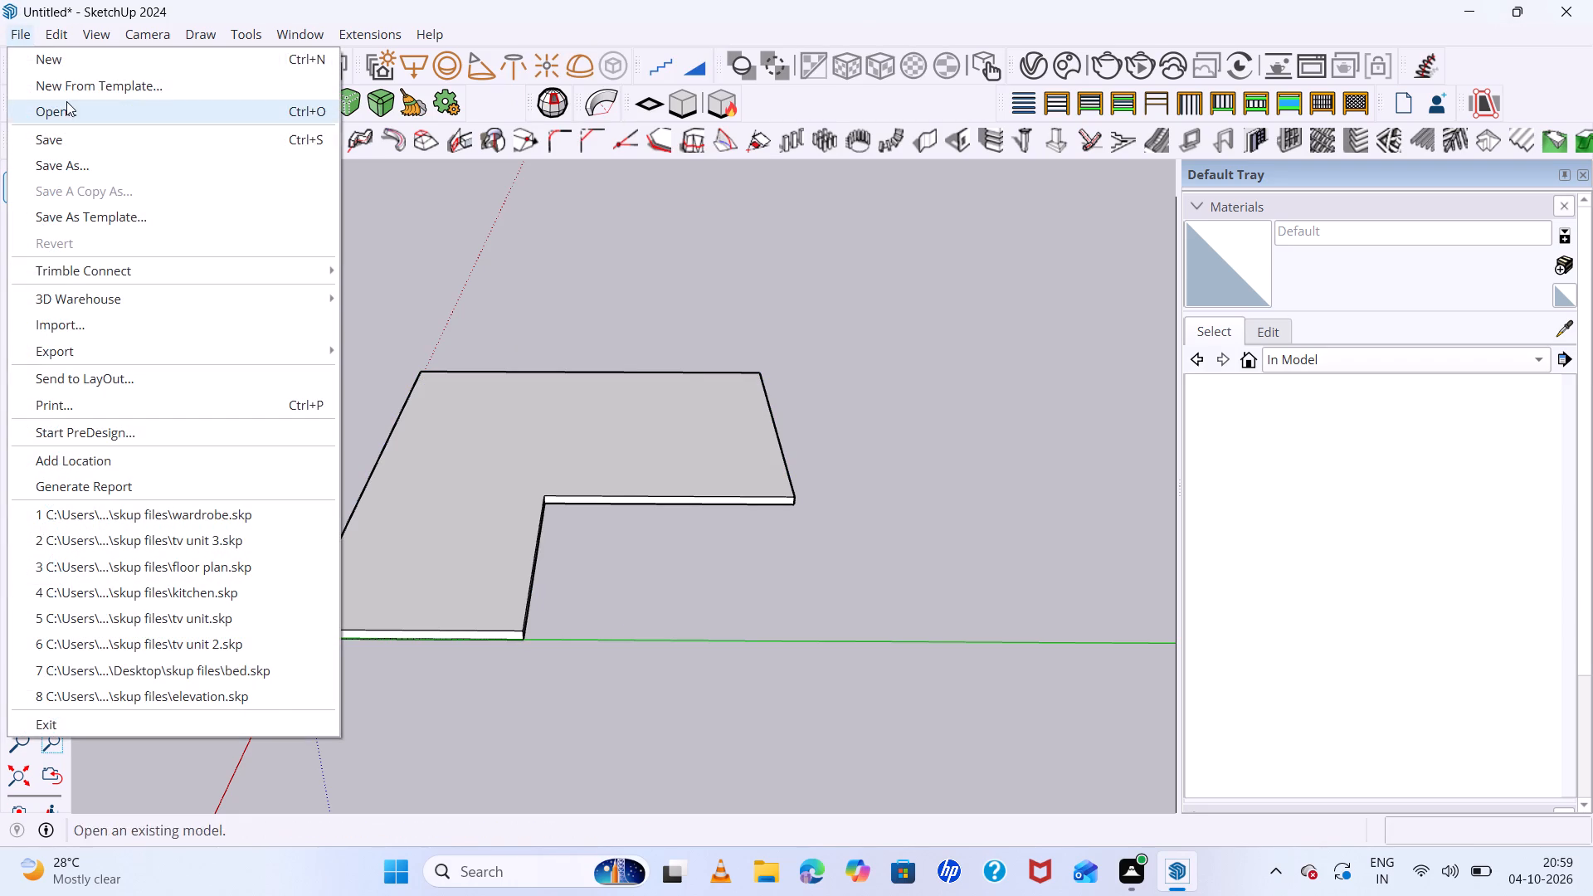
{"action": "left_click", "coordinate": [75, 61]}
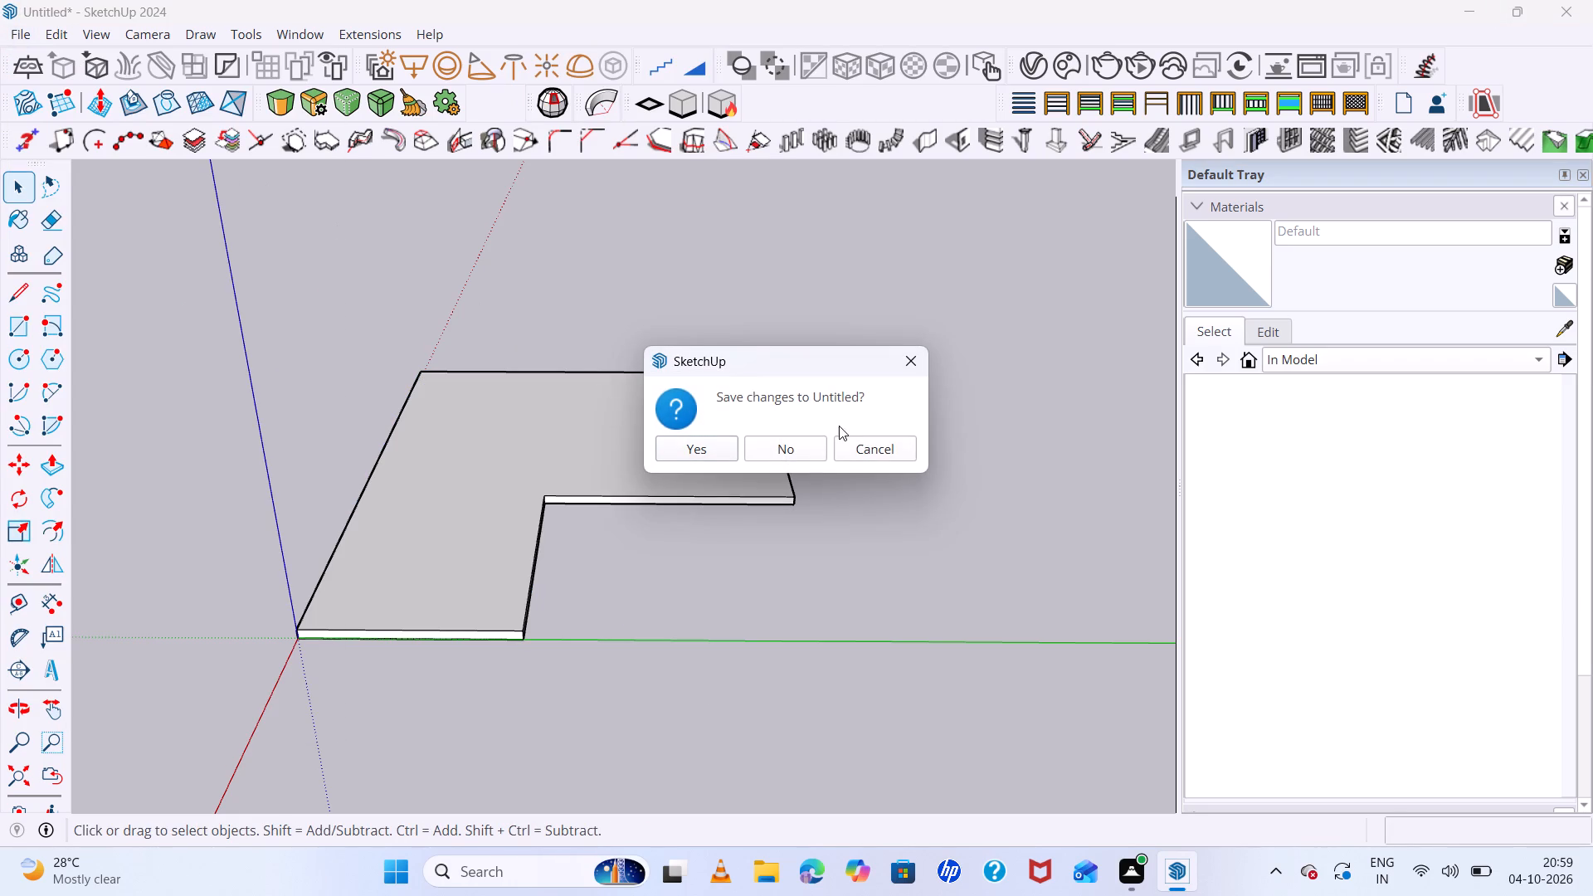
{"action": "left_click", "coordinate": [801, 446]}
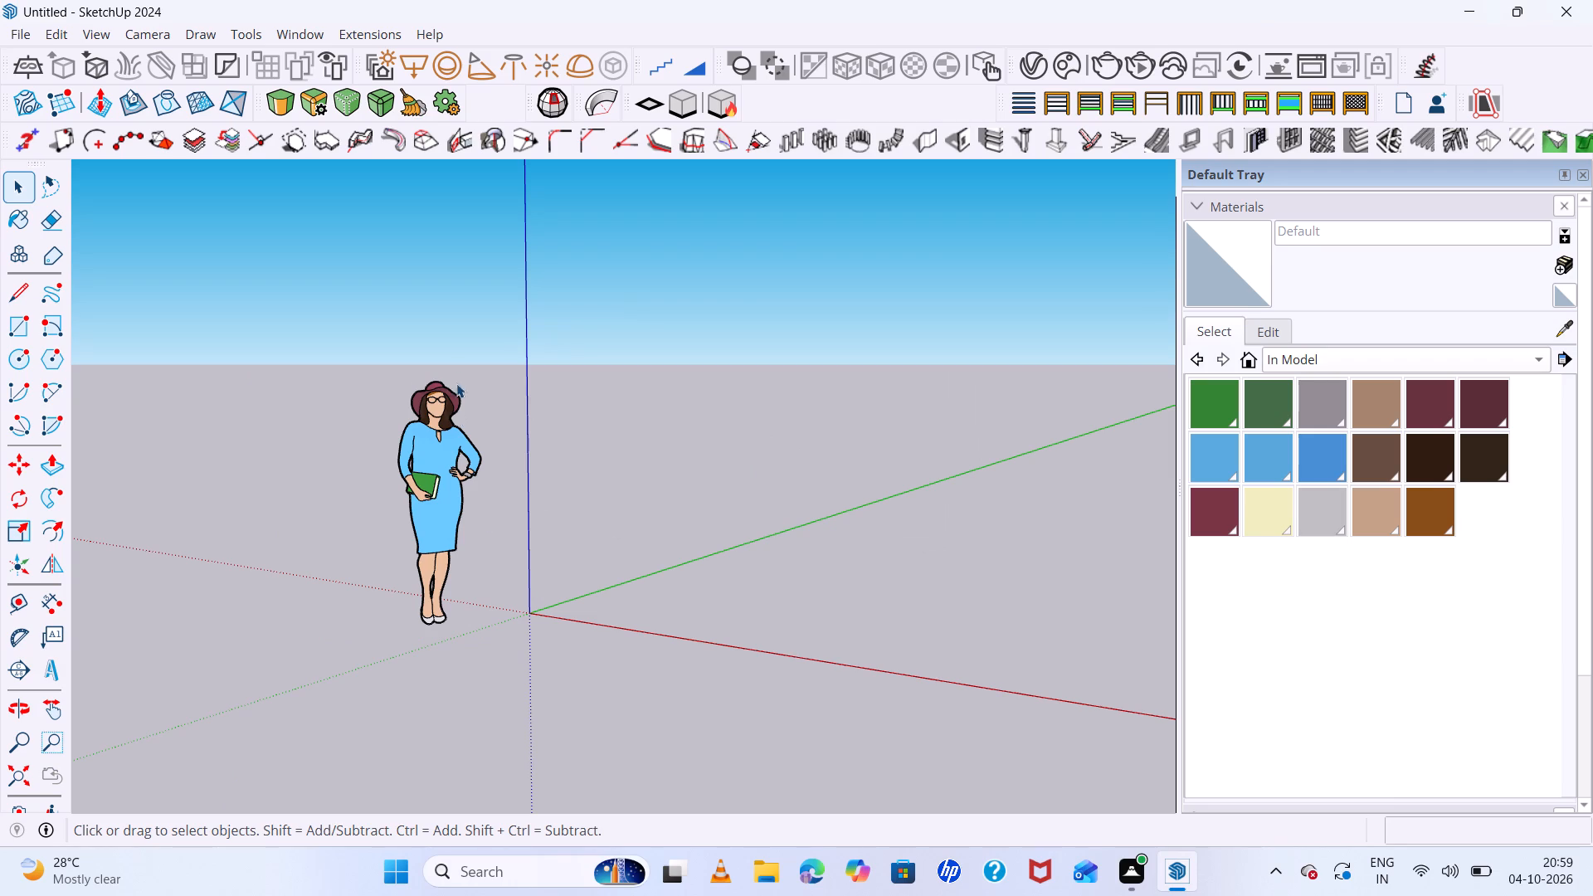
Delete all in-model materials and remove the default human figure from the new model.
{"action": "left_click", "coordinate": [1565, 367]}
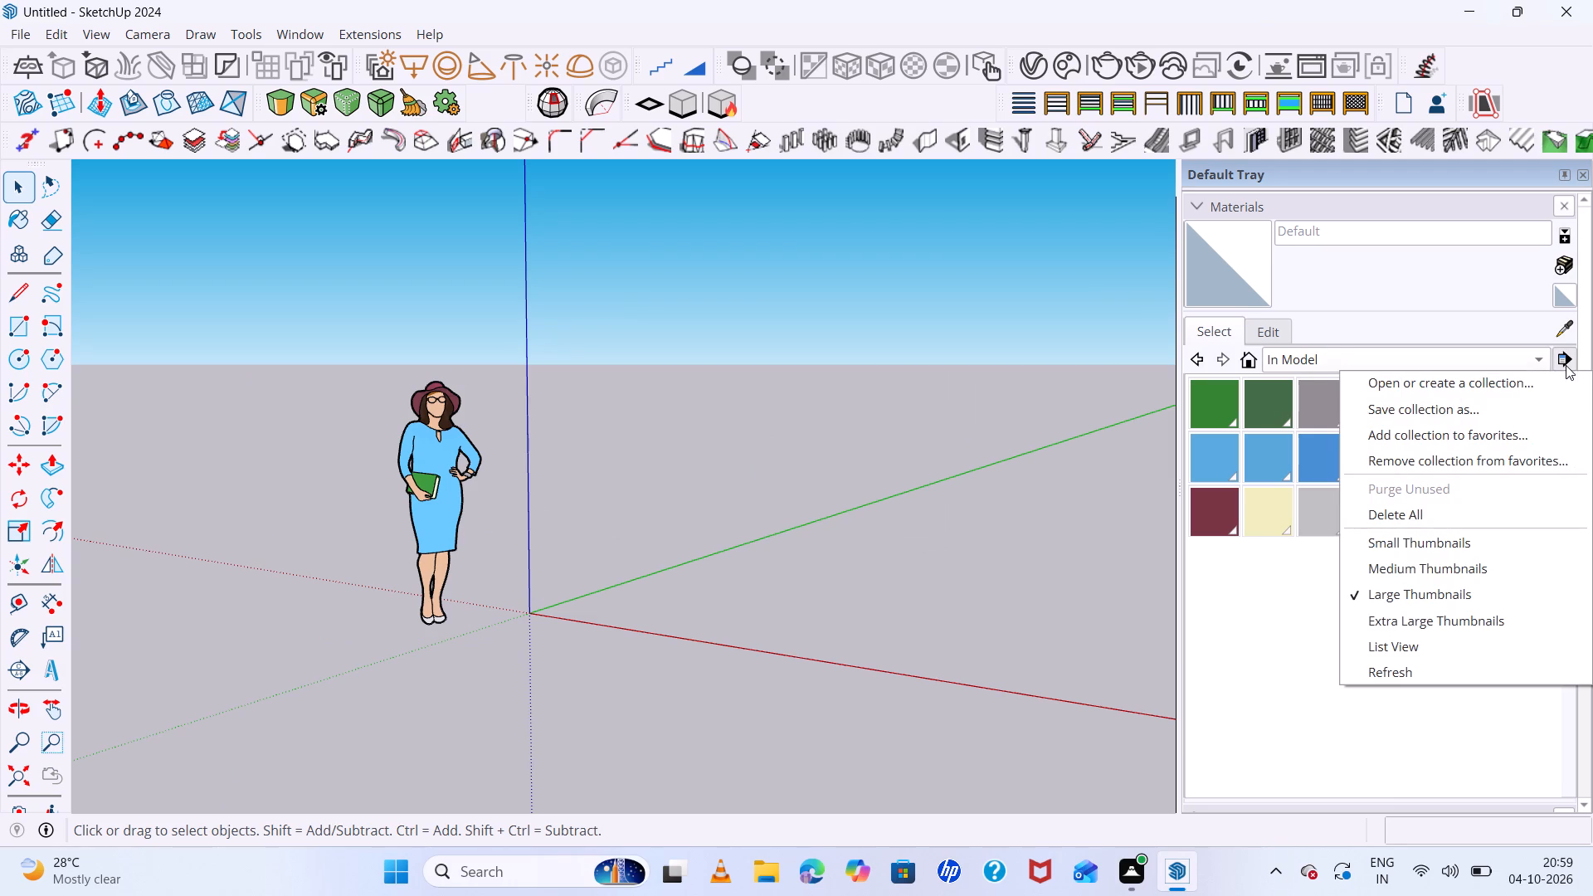
{"action": "left_click", "coordinate": [1445, 513]}
{"action": "scroll", "coordinate": [592, 479], "scroll_direction": "down", "scroll_amount": 1}
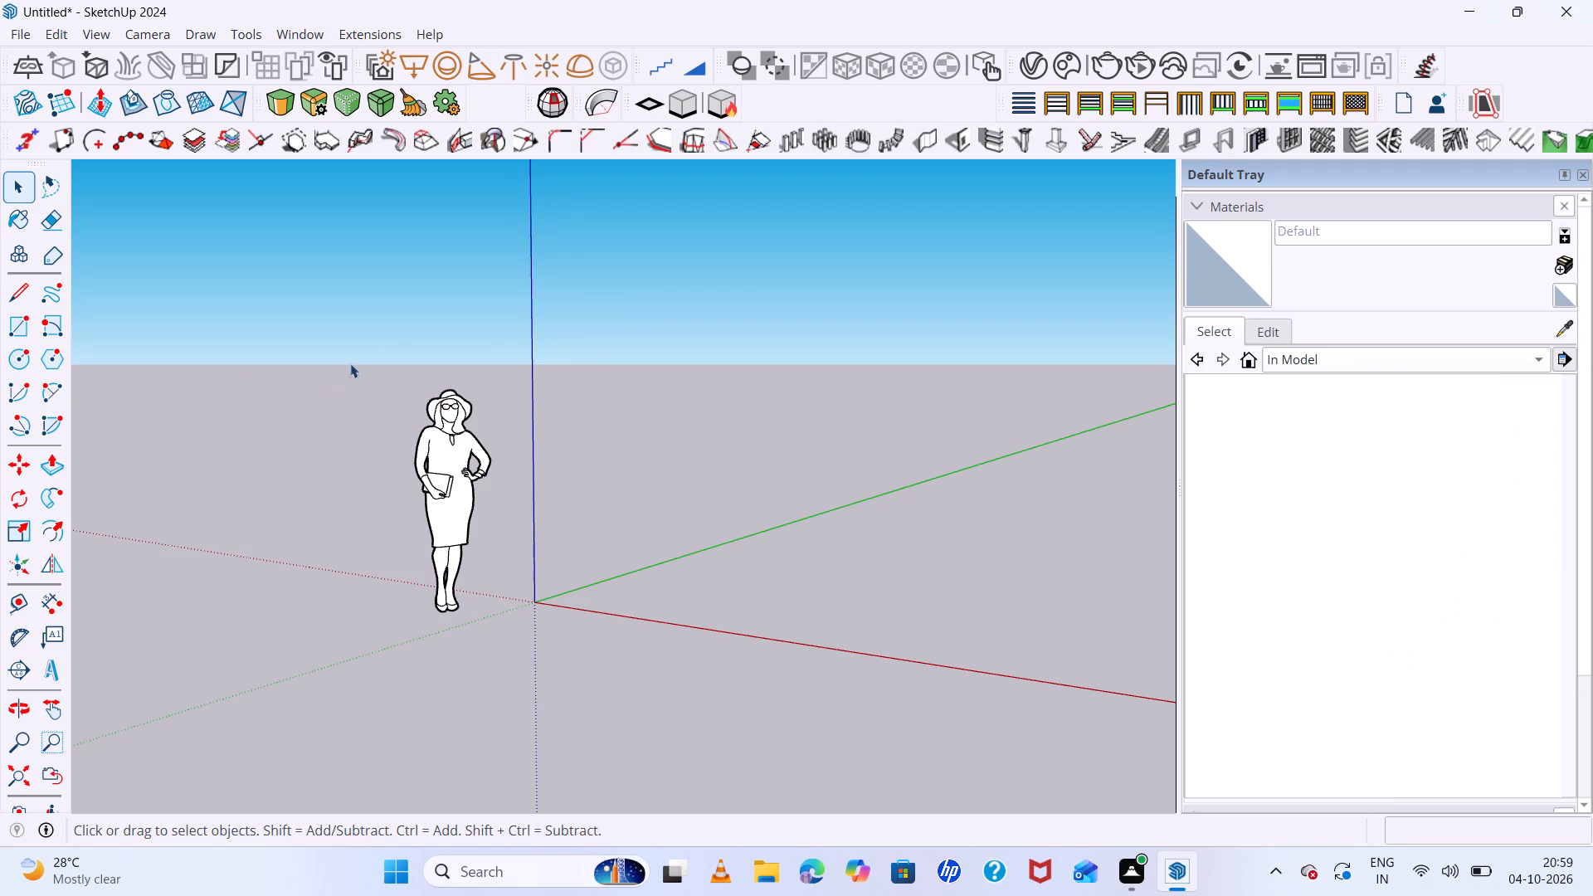
{"action": "left_click_drag", "start_coordinate": [480, 342], "coordinate": [351, 611]}
{"action": "key", "text": "Delete"}
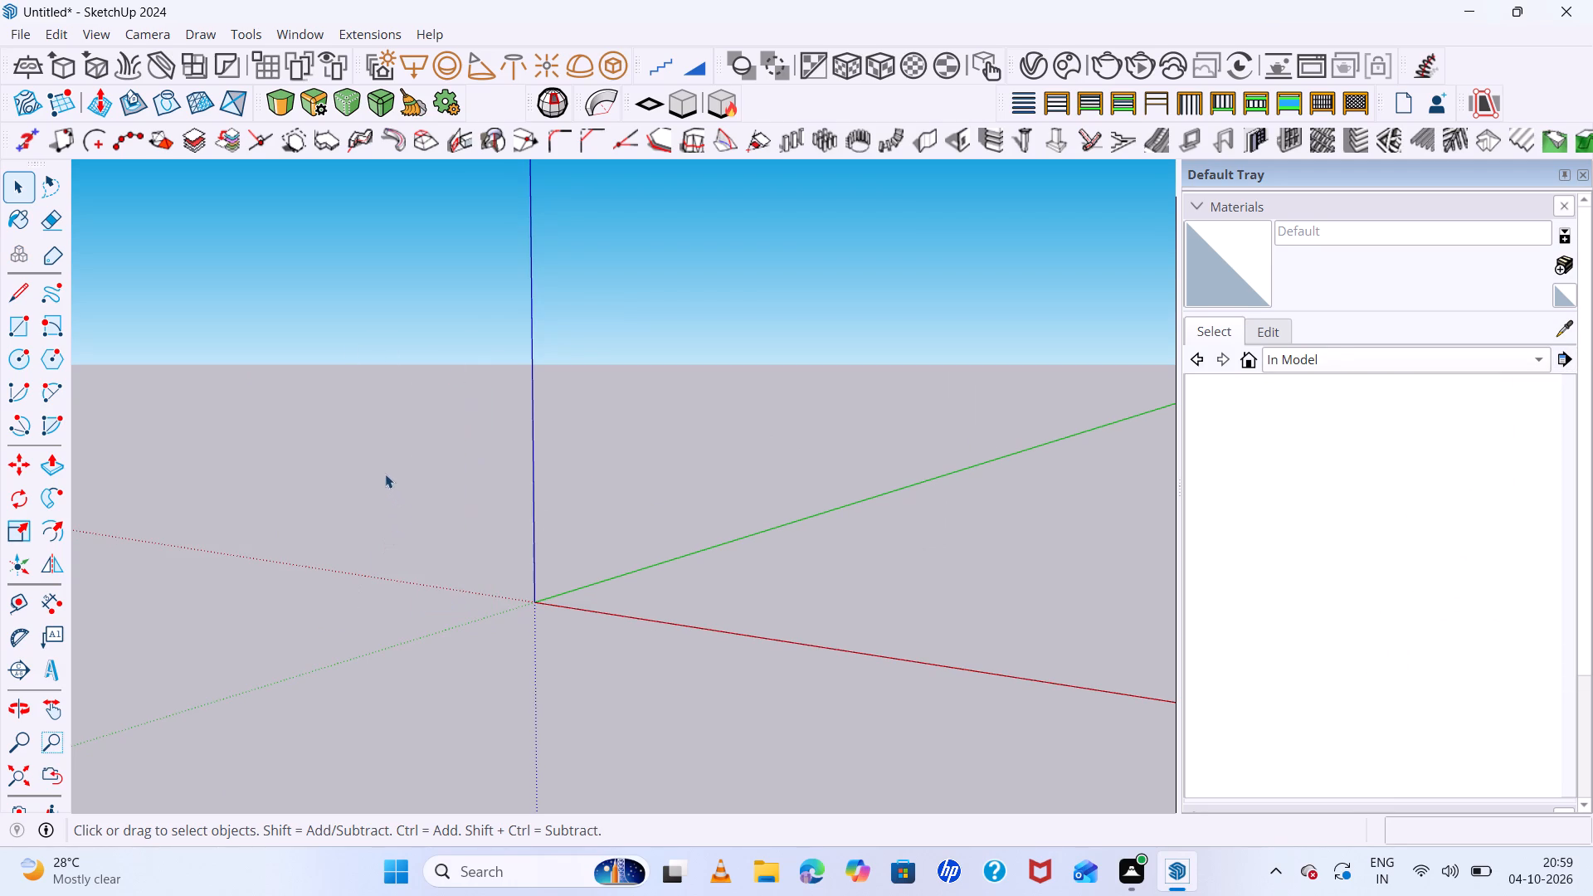
Draw a rectangle about 31' by 40' 6" on the ground plane, starting at the origin along the red and green axes.
{"action": "scroll", "coordinate": [340, 470], "scroll_direction": "down", "scroll_amount": 6}
{"action": "middle_click_drag", "start_coordinate": [332, 488], "coordinate": [597, 704]}
{"action": "scroll", "coordinate": [450, 547], "scroll_direction": "down", "scroll_amount": 6}
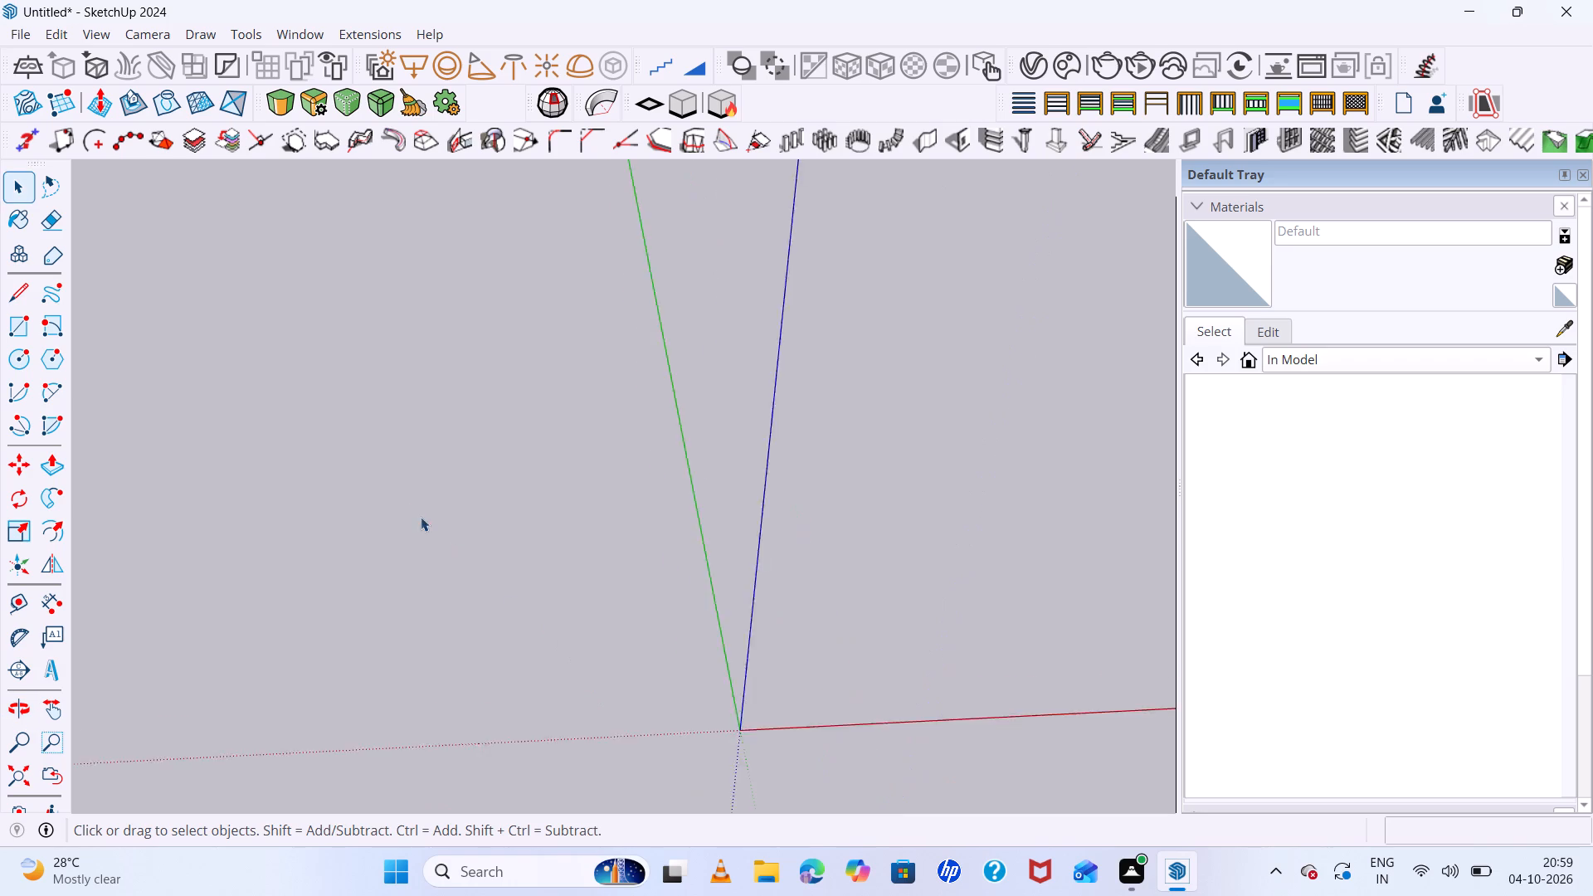
{"action": "scroll", "coordinate": [421, 517], "scroll_direction": "down", "scroll_amount": 7}
{"action": "scroll", "coordinate": [1108, 699], "scroll_direction": "up", "scroll_amount": 6}
{"action": "scroll", "coordinate": [817, 553], "scroll_direction": "down", "scroll_amount": 6}
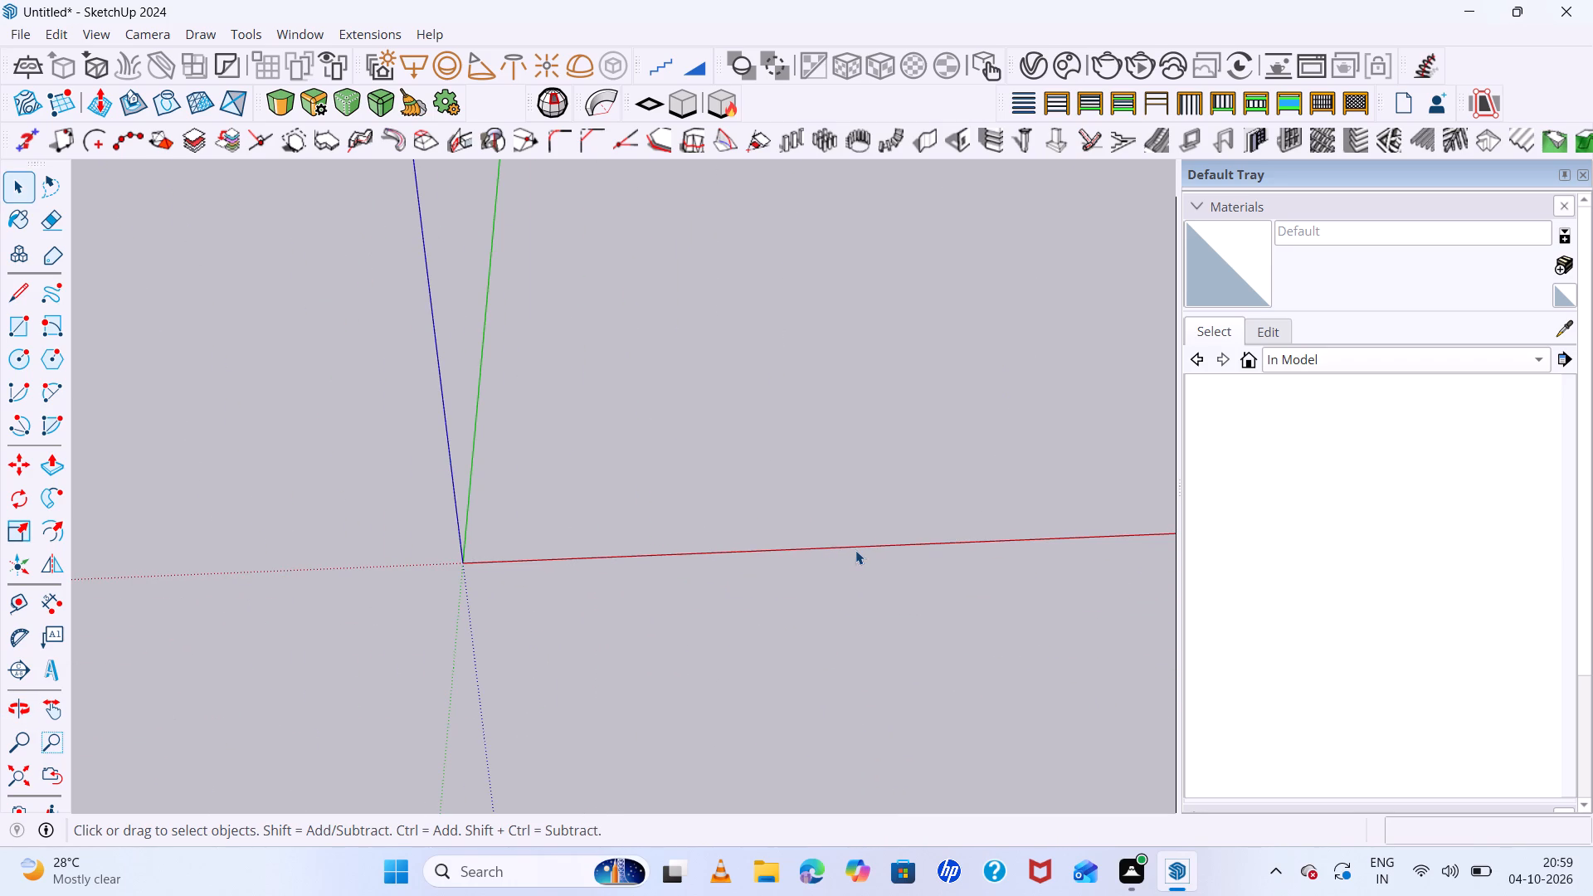
{"action": "scroll", "coordinate": [711, 387], "scroll_direction": "up", "scroll_amount": 2}
{"action": "key", "text": "r"}
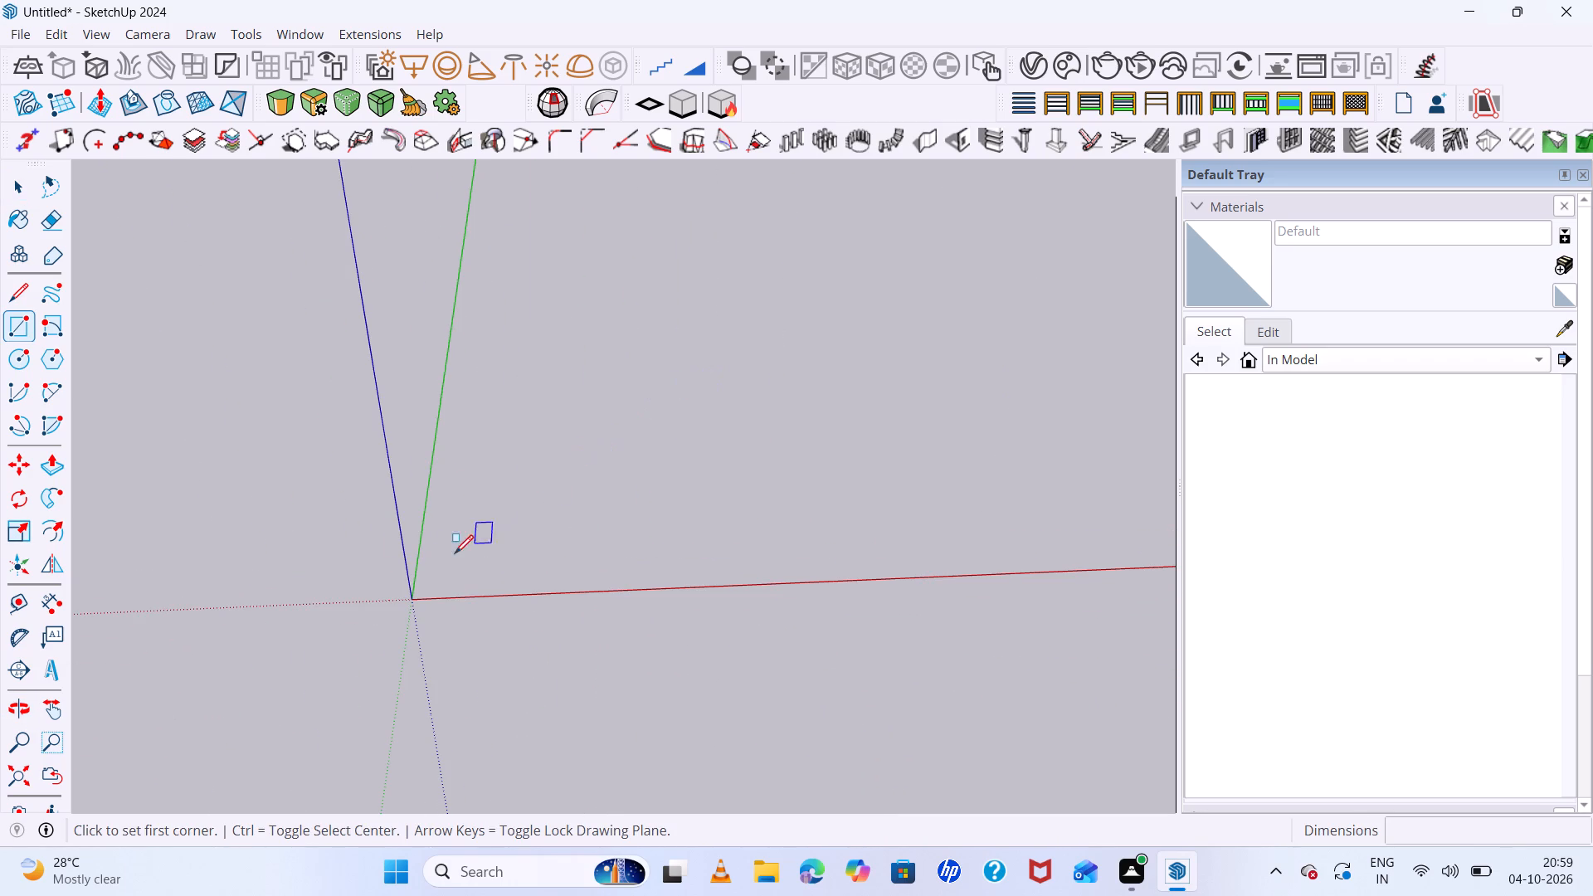
{"action": "left_click", "coordinate": [420, 595]}
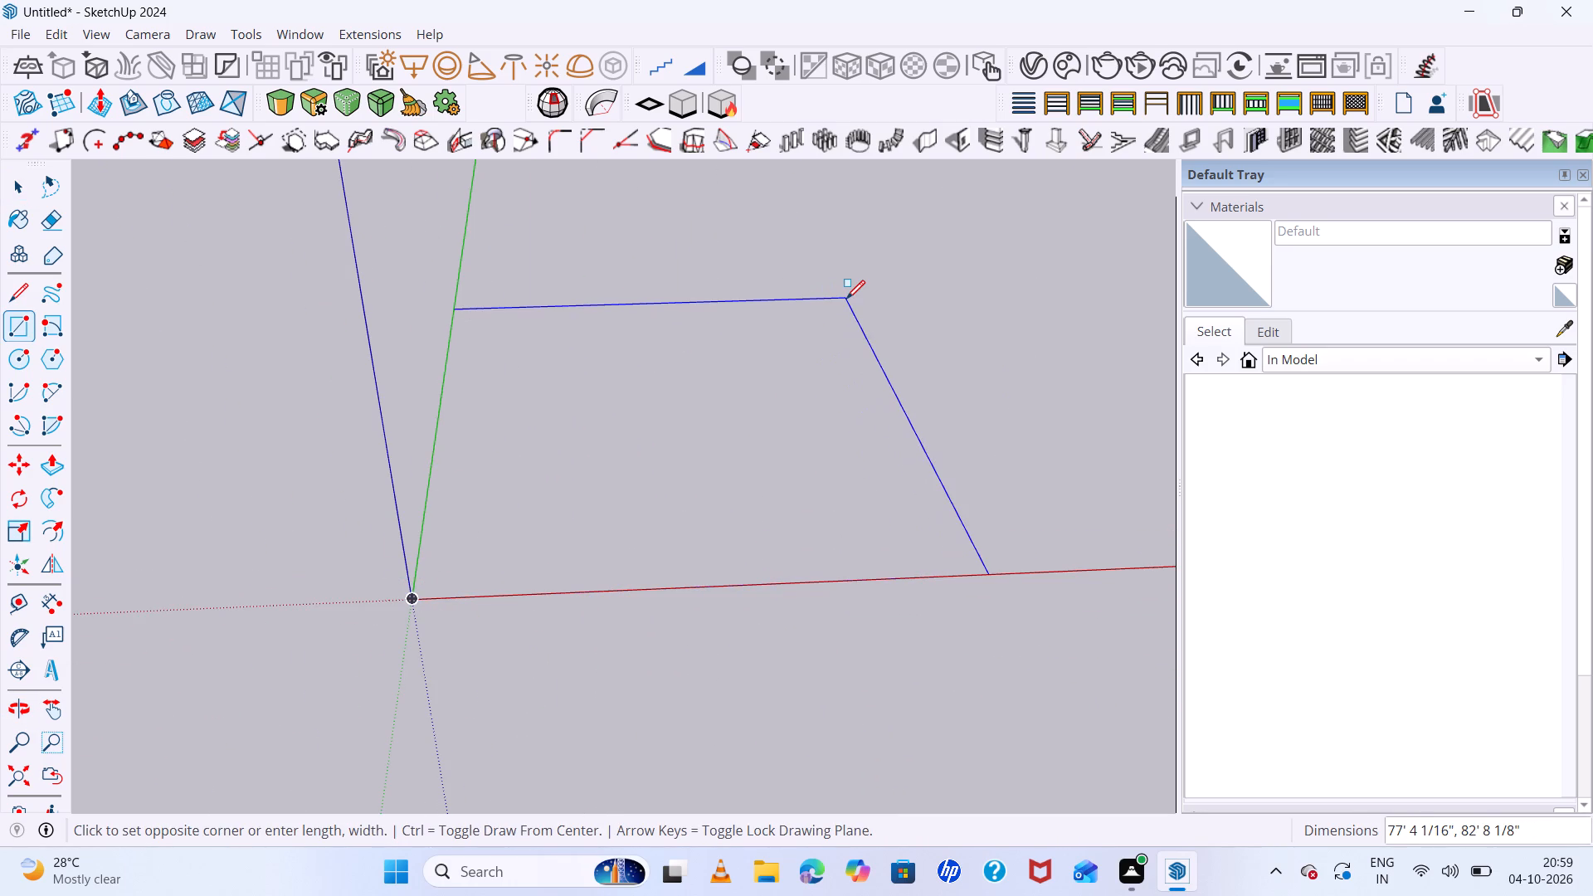
{"action": "left_click", "coordinate": [627, 422]}
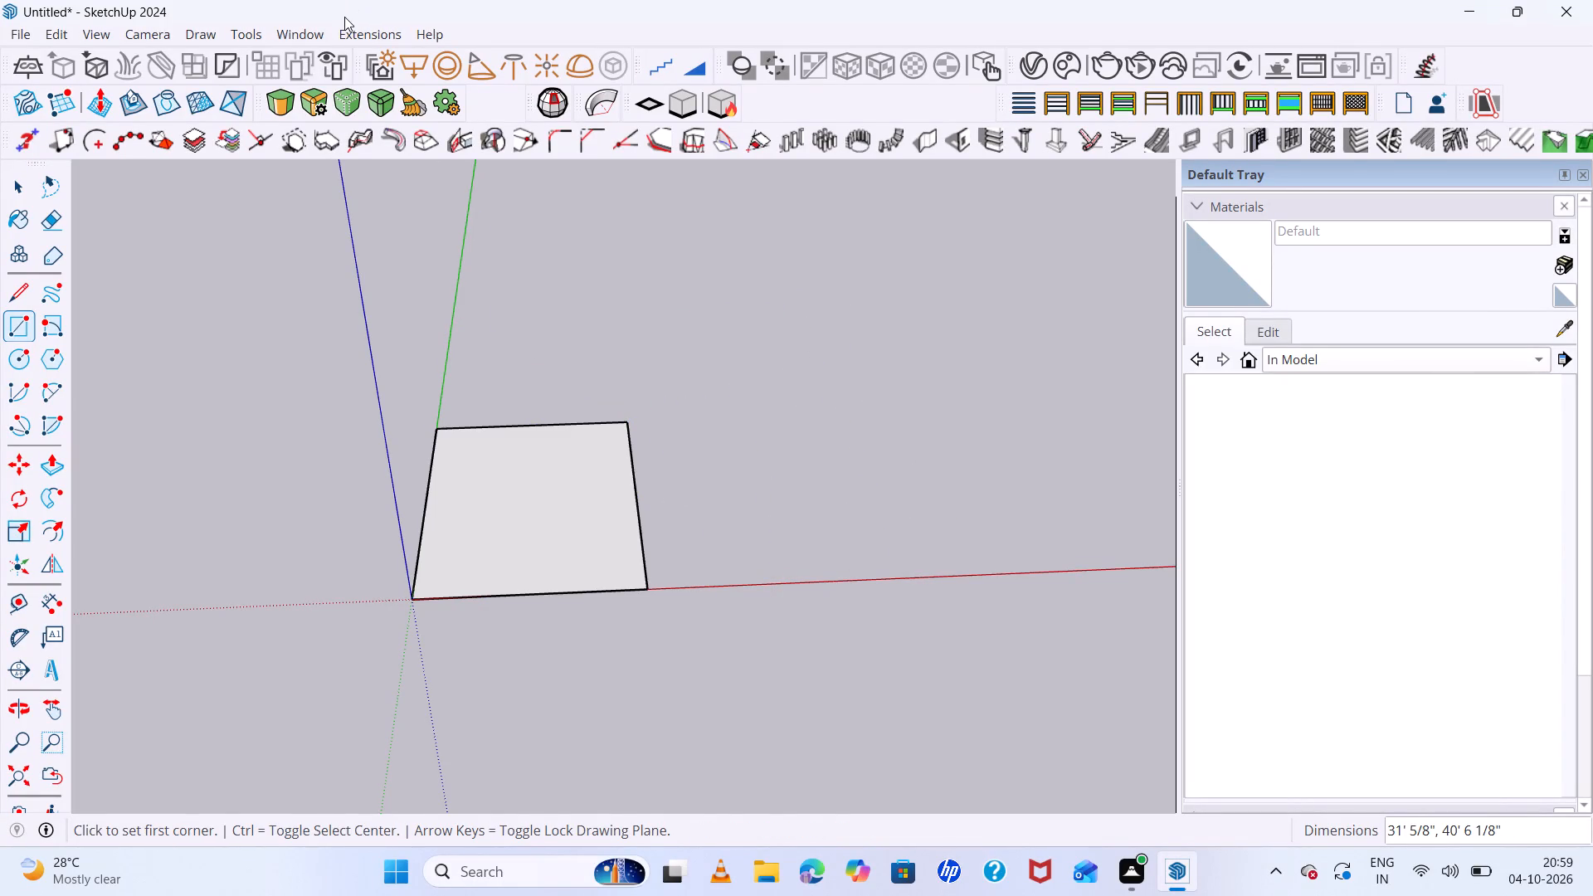
Set the display precision to 0" for length, 0 in² for area and 0 in³ for volume in the model units.
{"action": "left_click", "coordinate": [313, 37]}
{"action": "left_click", "coordinate": [369, 149]}
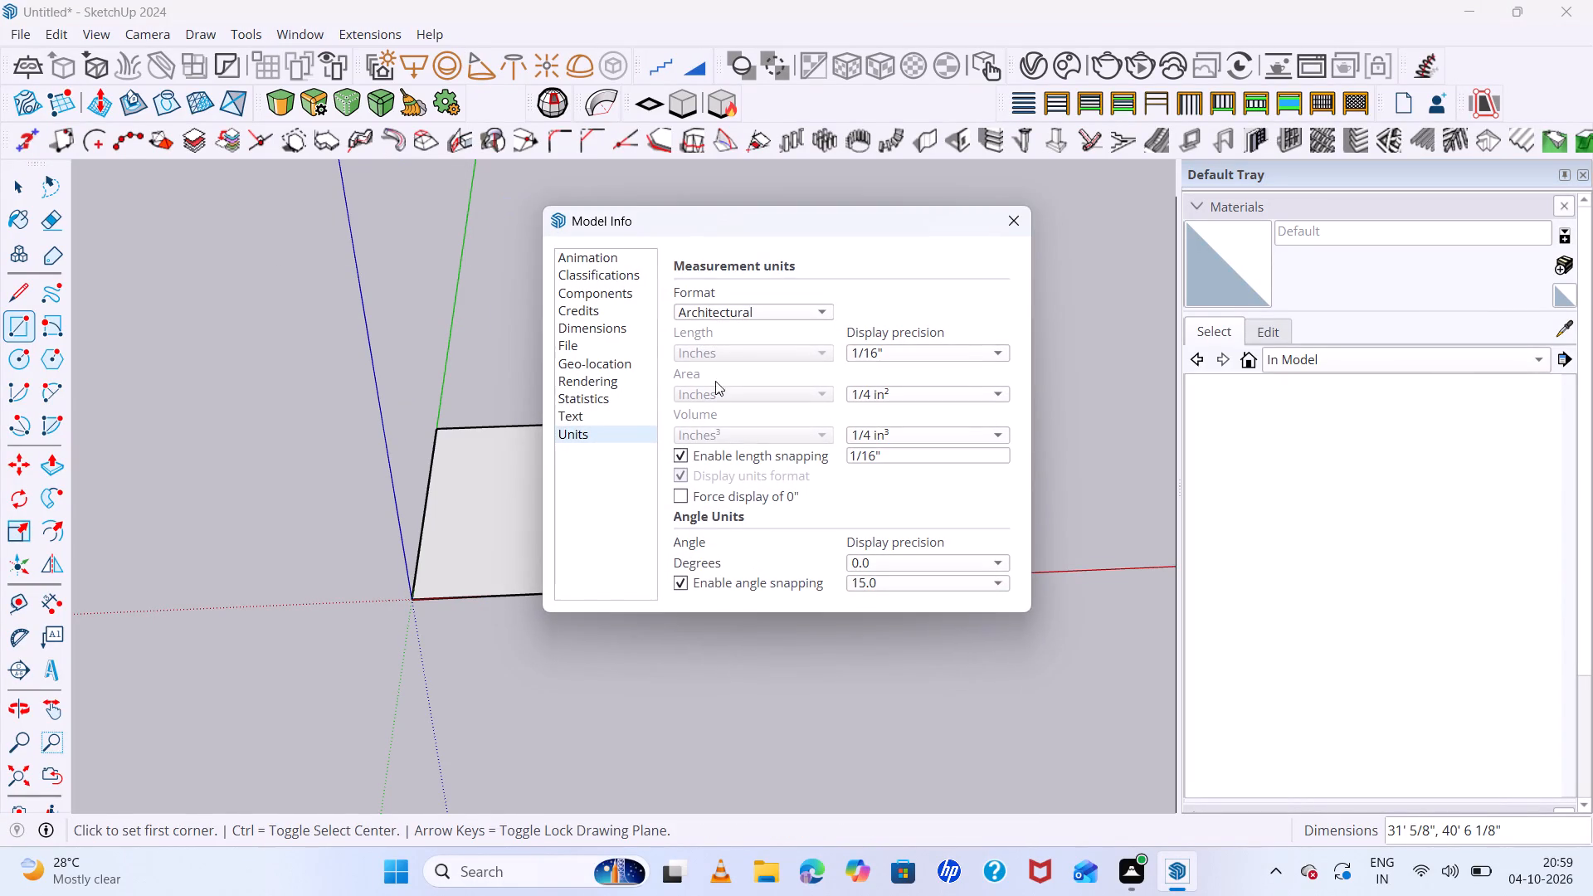
{"action": "left_click", "coordinate": [899, 363]}
{"action": "left_click", "coordinate": [900, 348]}
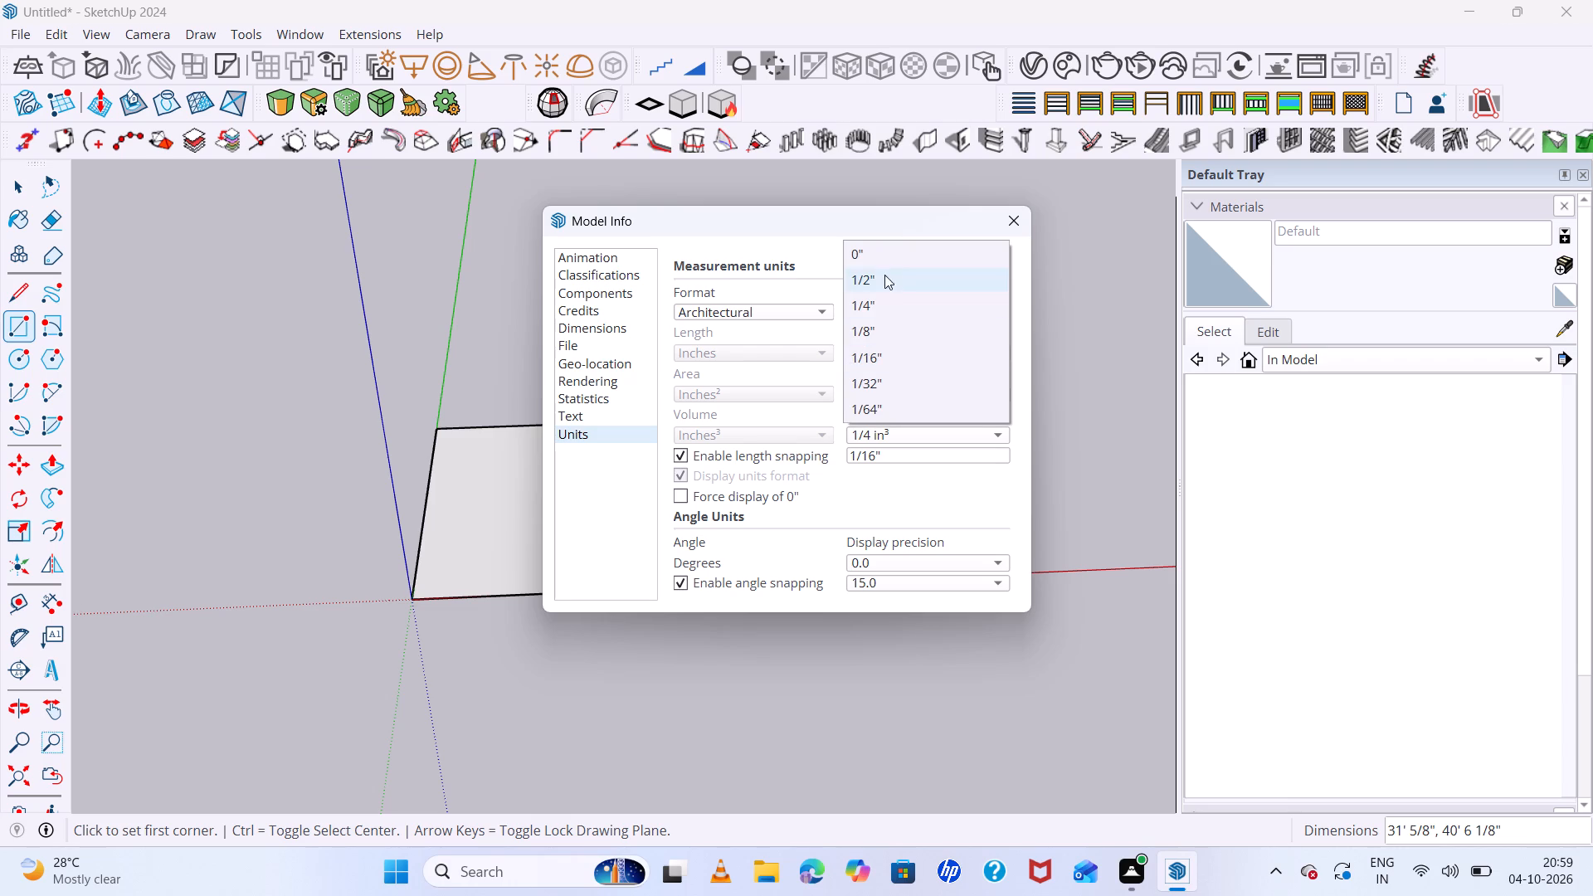
{"action": "left_click", "coordinate": [881, 251]}
{"action": "left_click", "coordinate": [902, 399]}
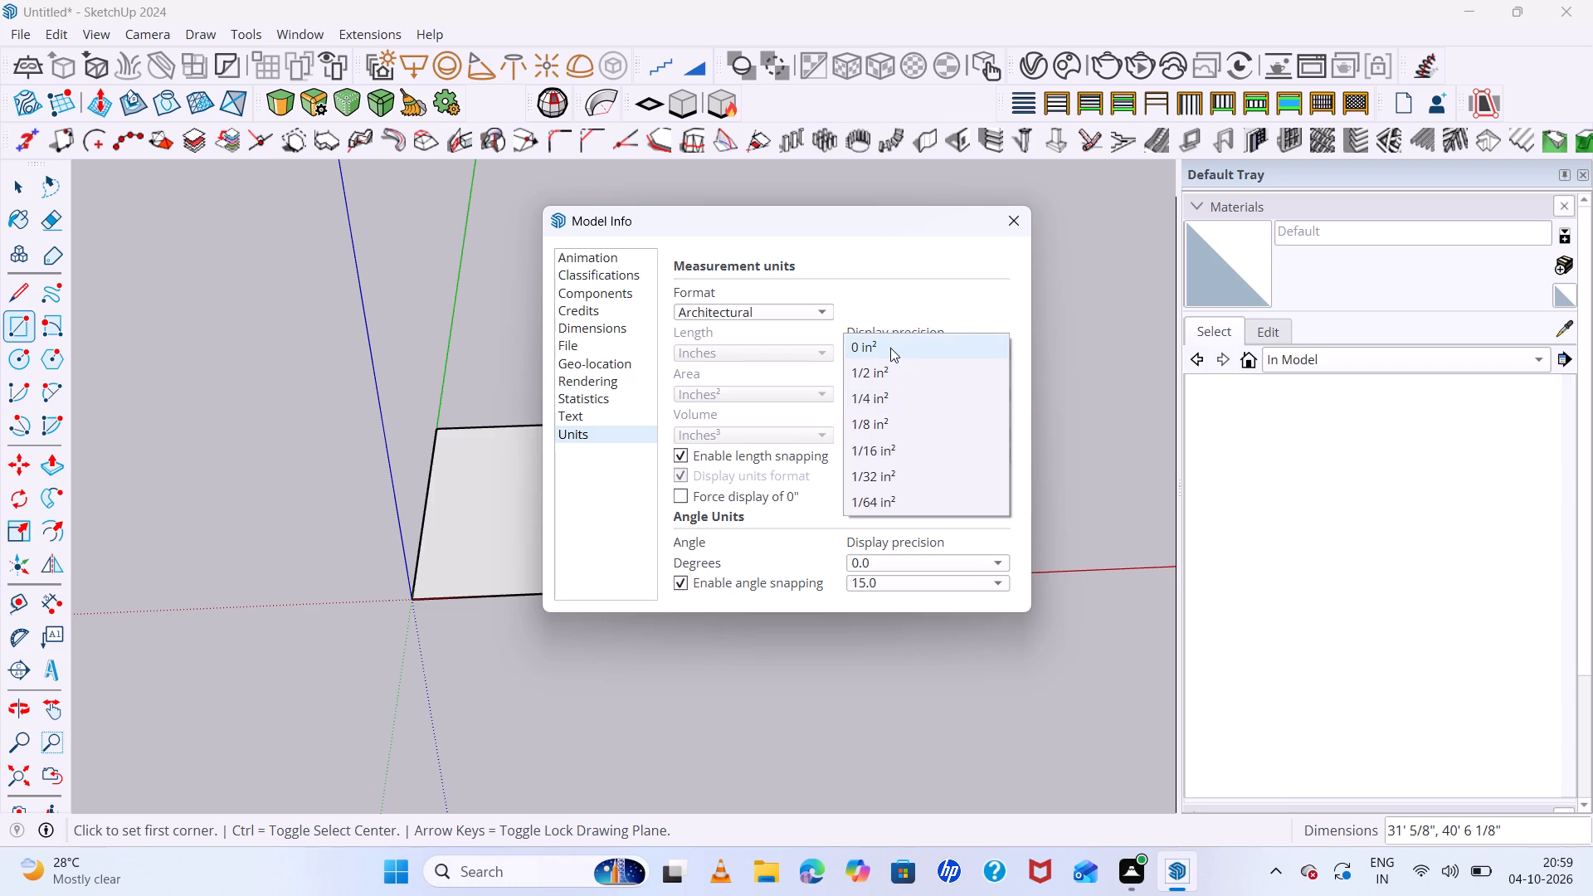
{"action": "left_click", "coordinate": [890, 348]}
{"action": "left_click", "coordinate": [901, 436]}
{"action": "left_click", "coordinate": [891, 385]}
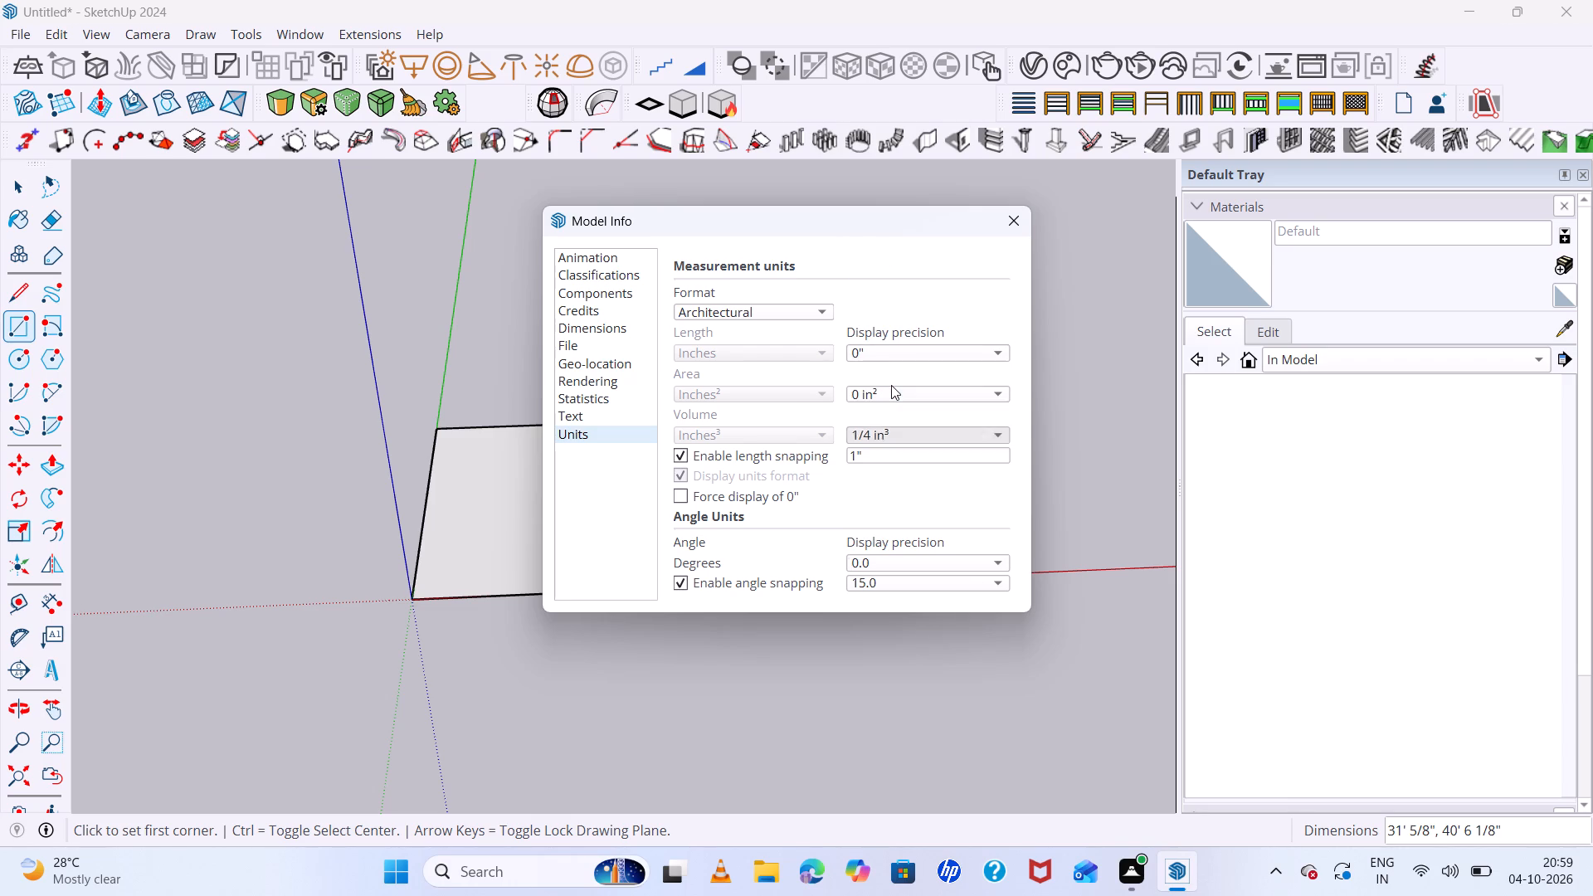
{"action": "left_click", "coordinate": [1021, 225]}
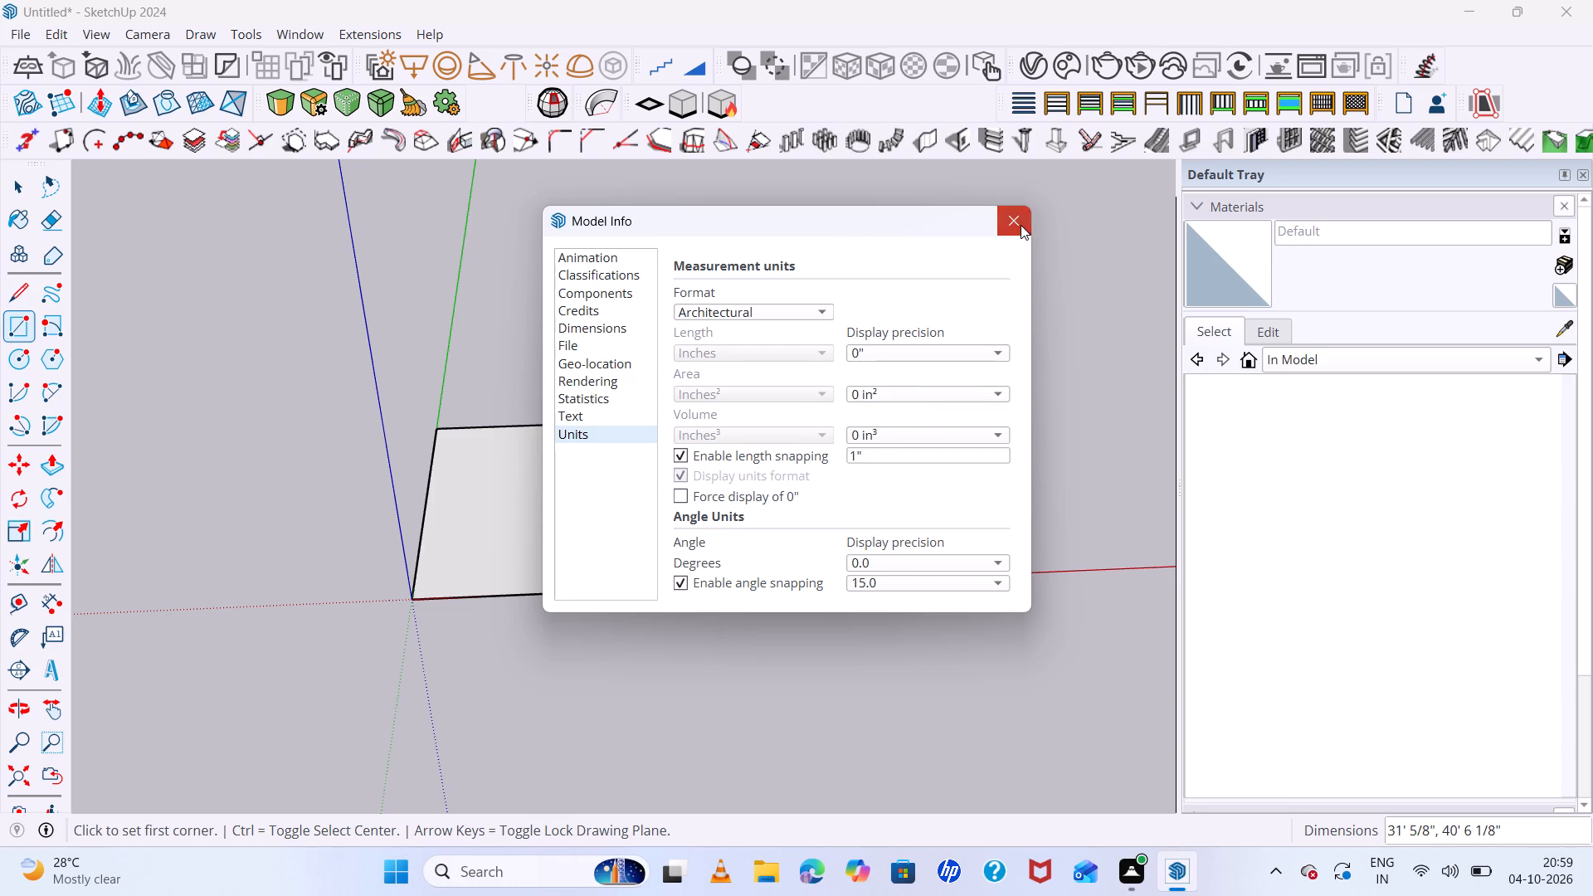
Draw a line about 16' 9" inward from the edge opposite the green axis, and continue parallel to the green axis to the red-axis edge.
{"action": "scroll", "coordinate": [602, 460], "scroll_direction": "up", "scroll_amount": 5}
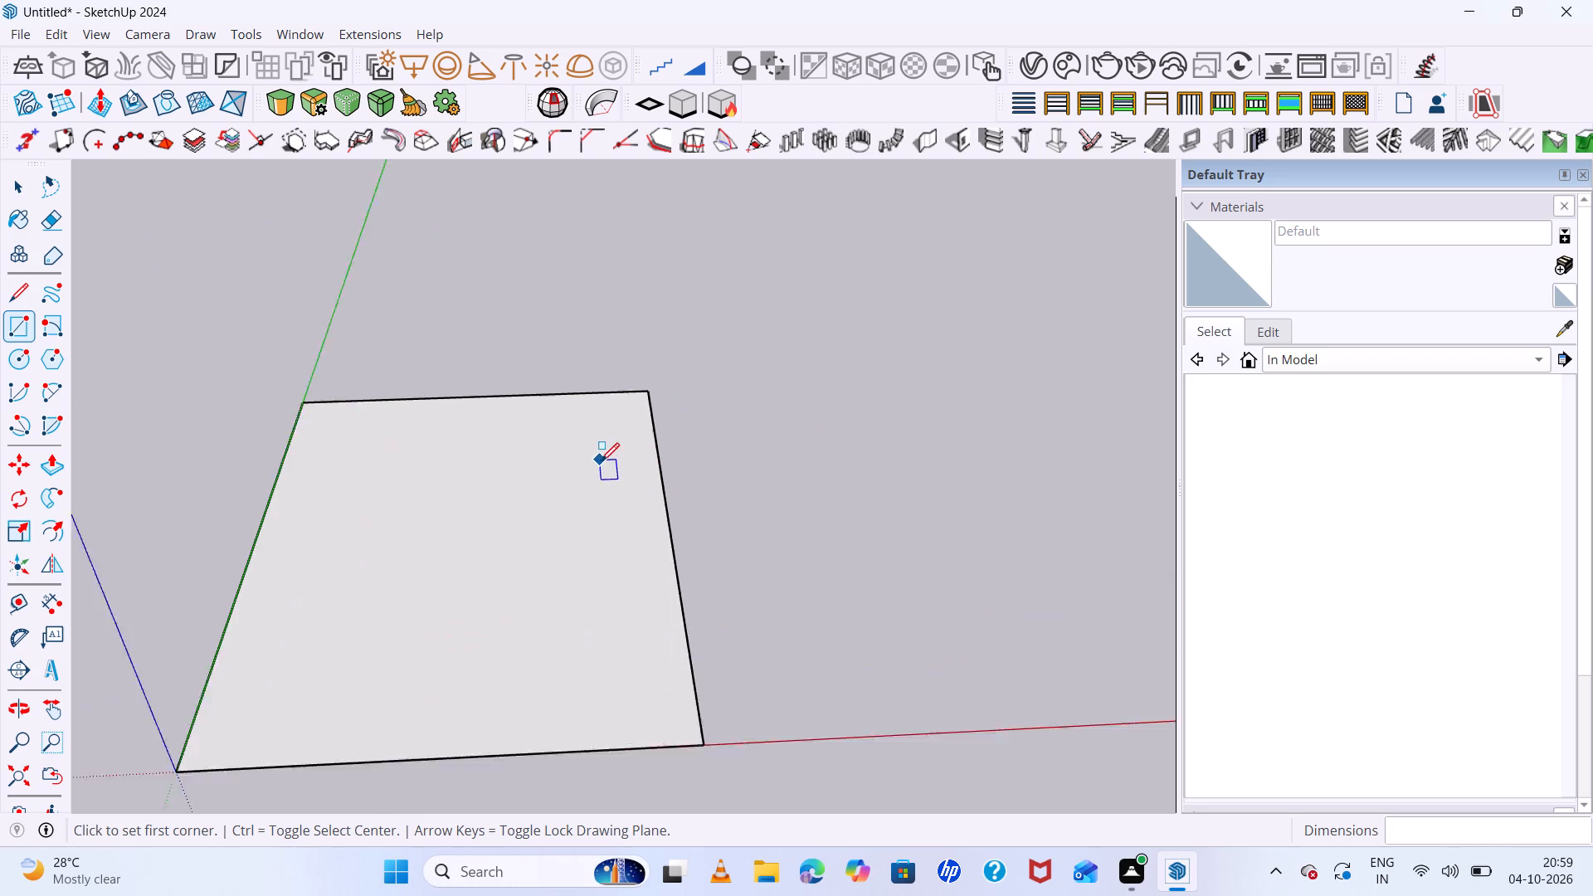
{"action": "scroll", "coordinate": [601, 461], "scroll_direction": "up", "scroll_amount": 2}
{"action": "middle_click_drag", "start_coordinate": [796, 478], "coordinate": [790, 614]}
{"action": "scroll", "coordinate": [751, 401], "scroll_direction": "down", "scroll_amount": 12}
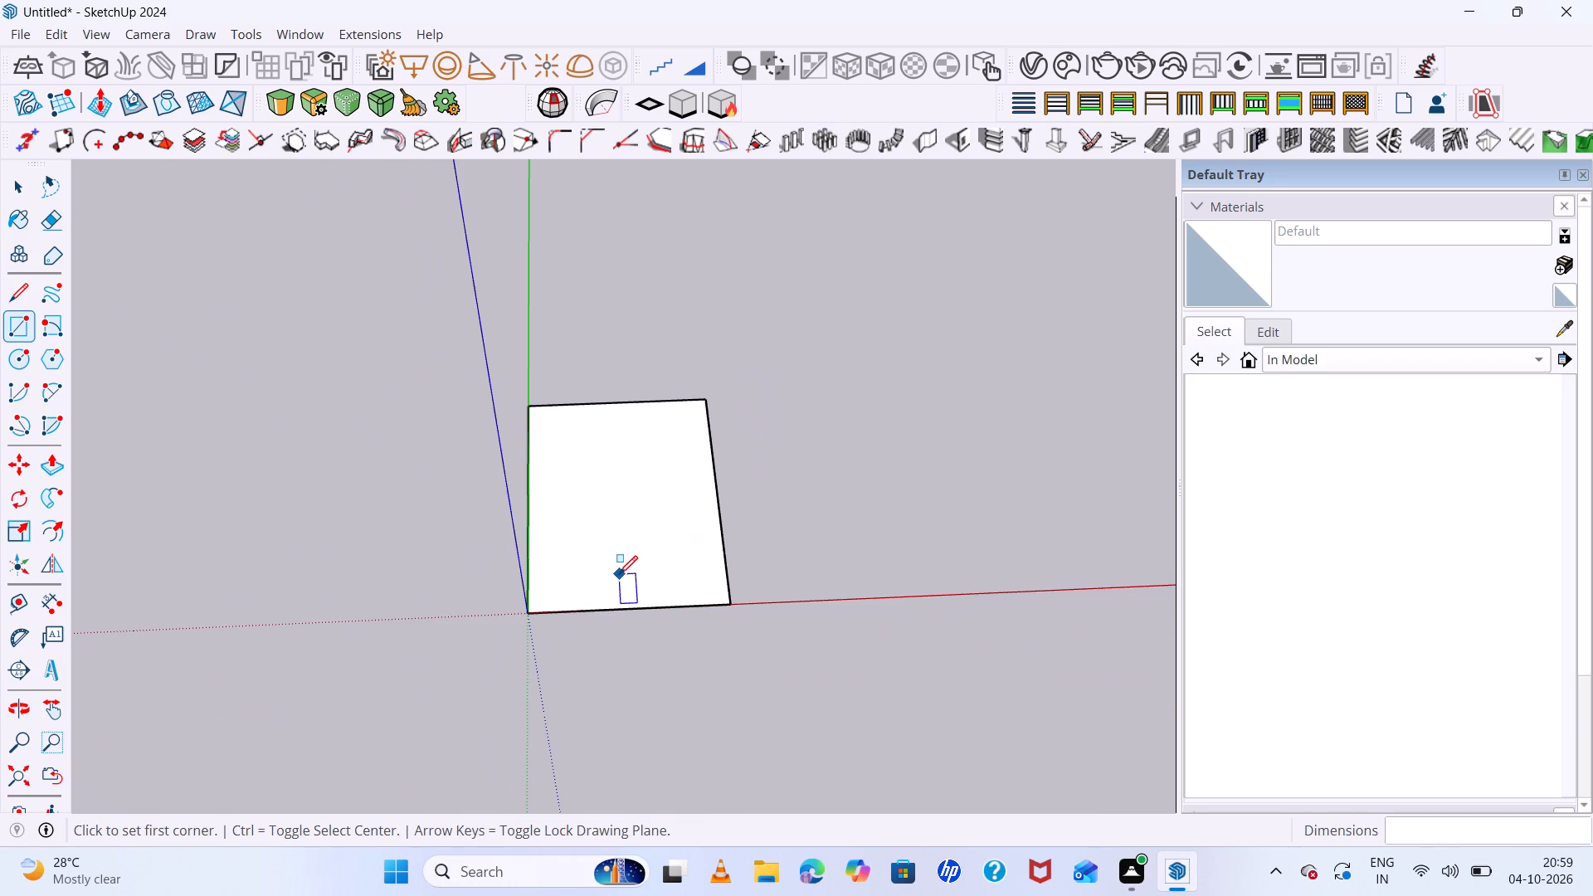
{"action": "key", "text": "space"}
{"action": "key", "text": "l"}
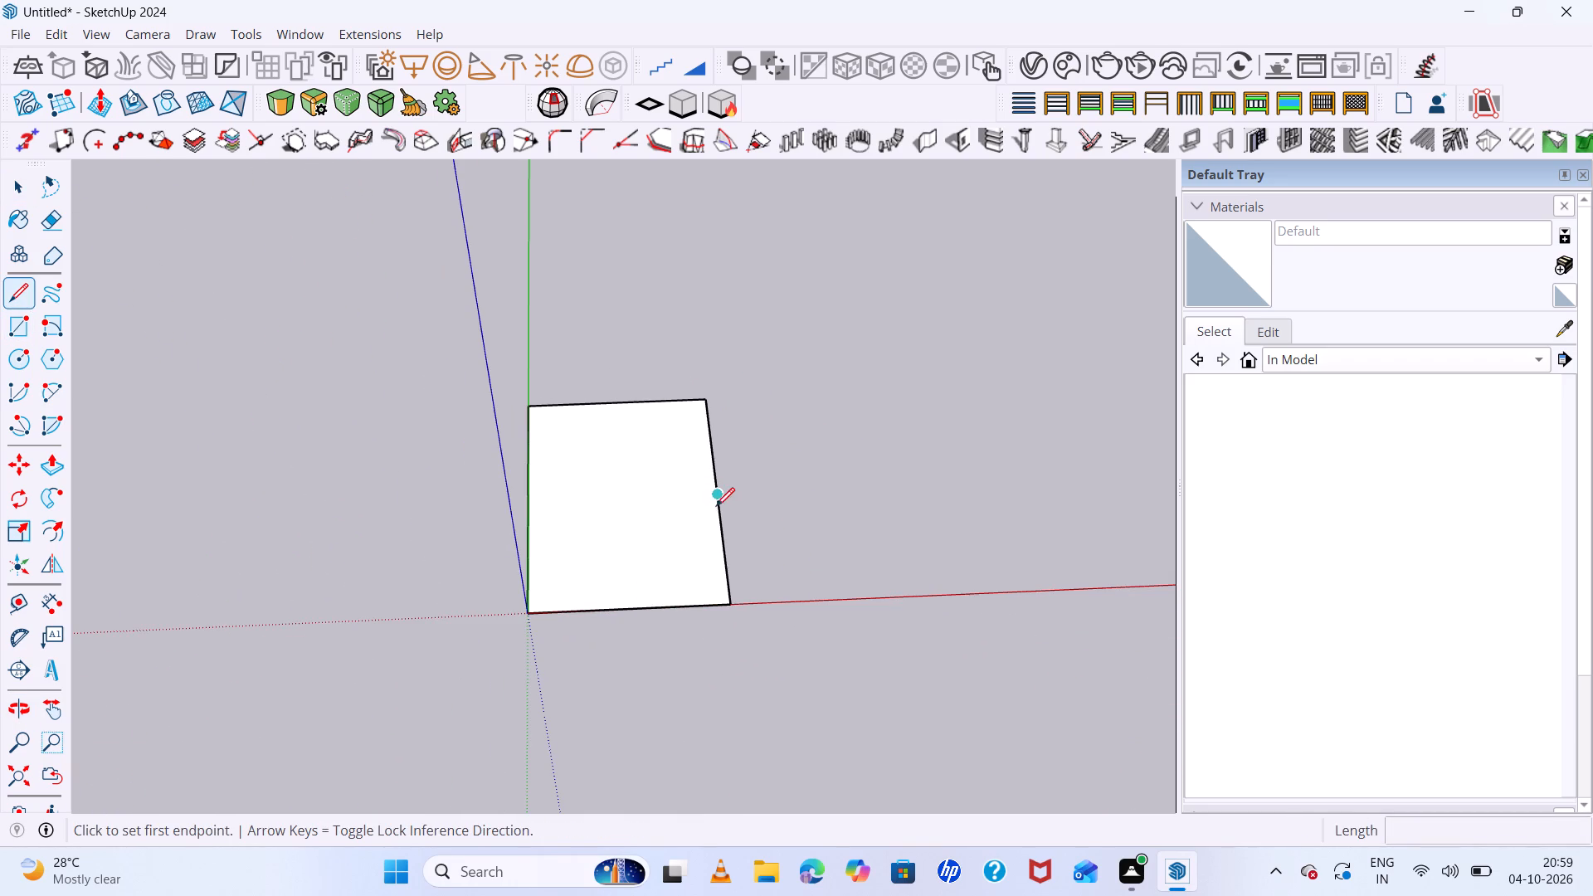
{"action": "left_click", "coordinate": [719, 513]}
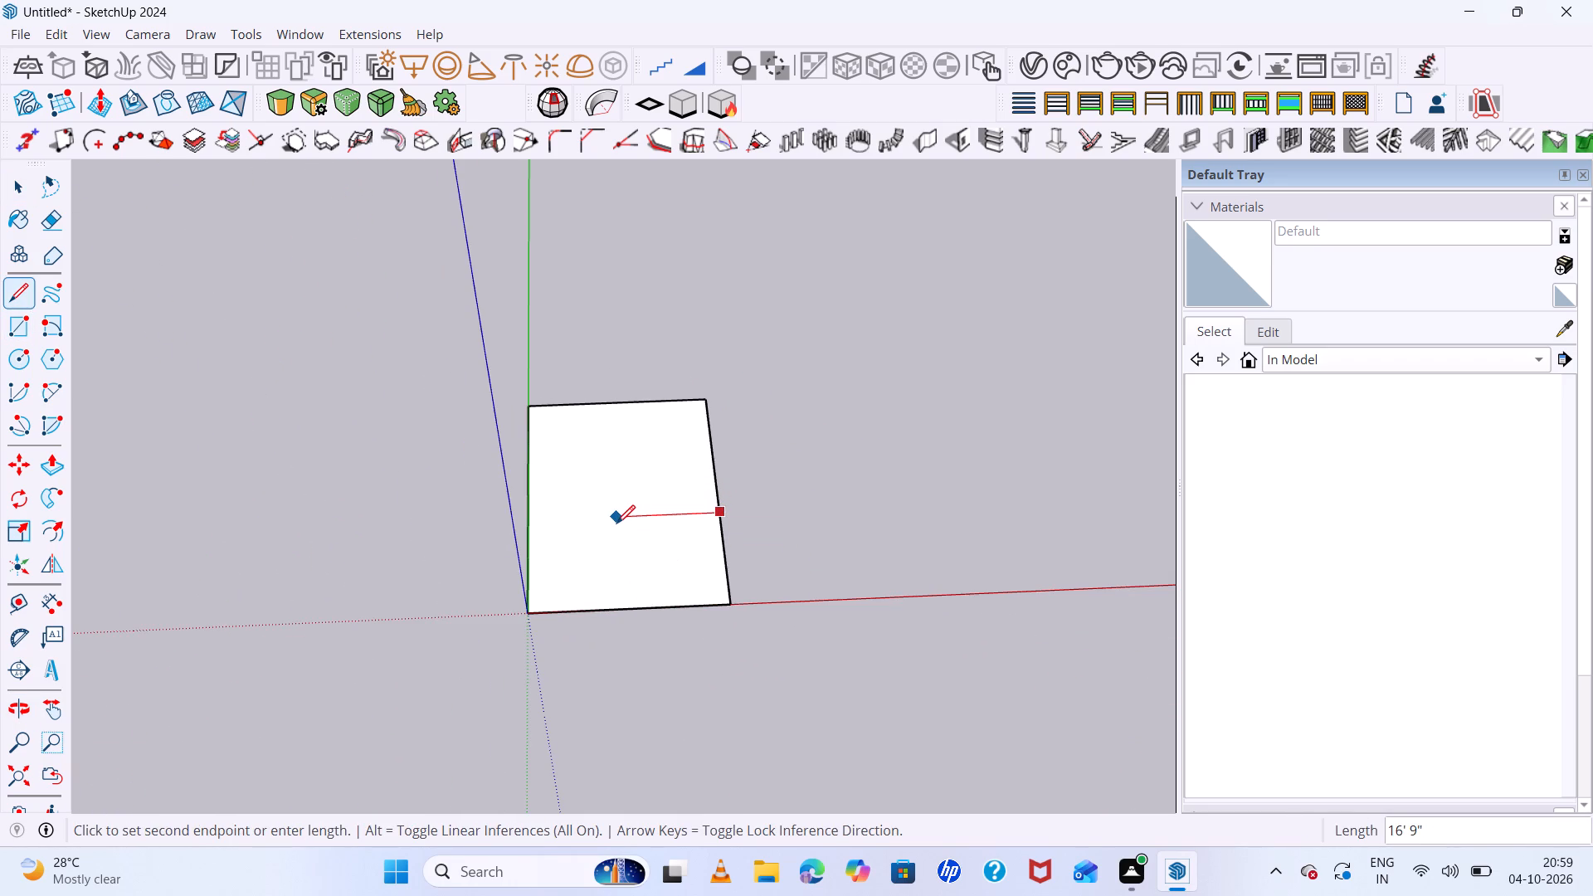
{"action": "left_click", "coordinate": [616, 523]}
{"action": "left_click", "coordinate": [631, 610]}
{"action": "key", "text": "space"}
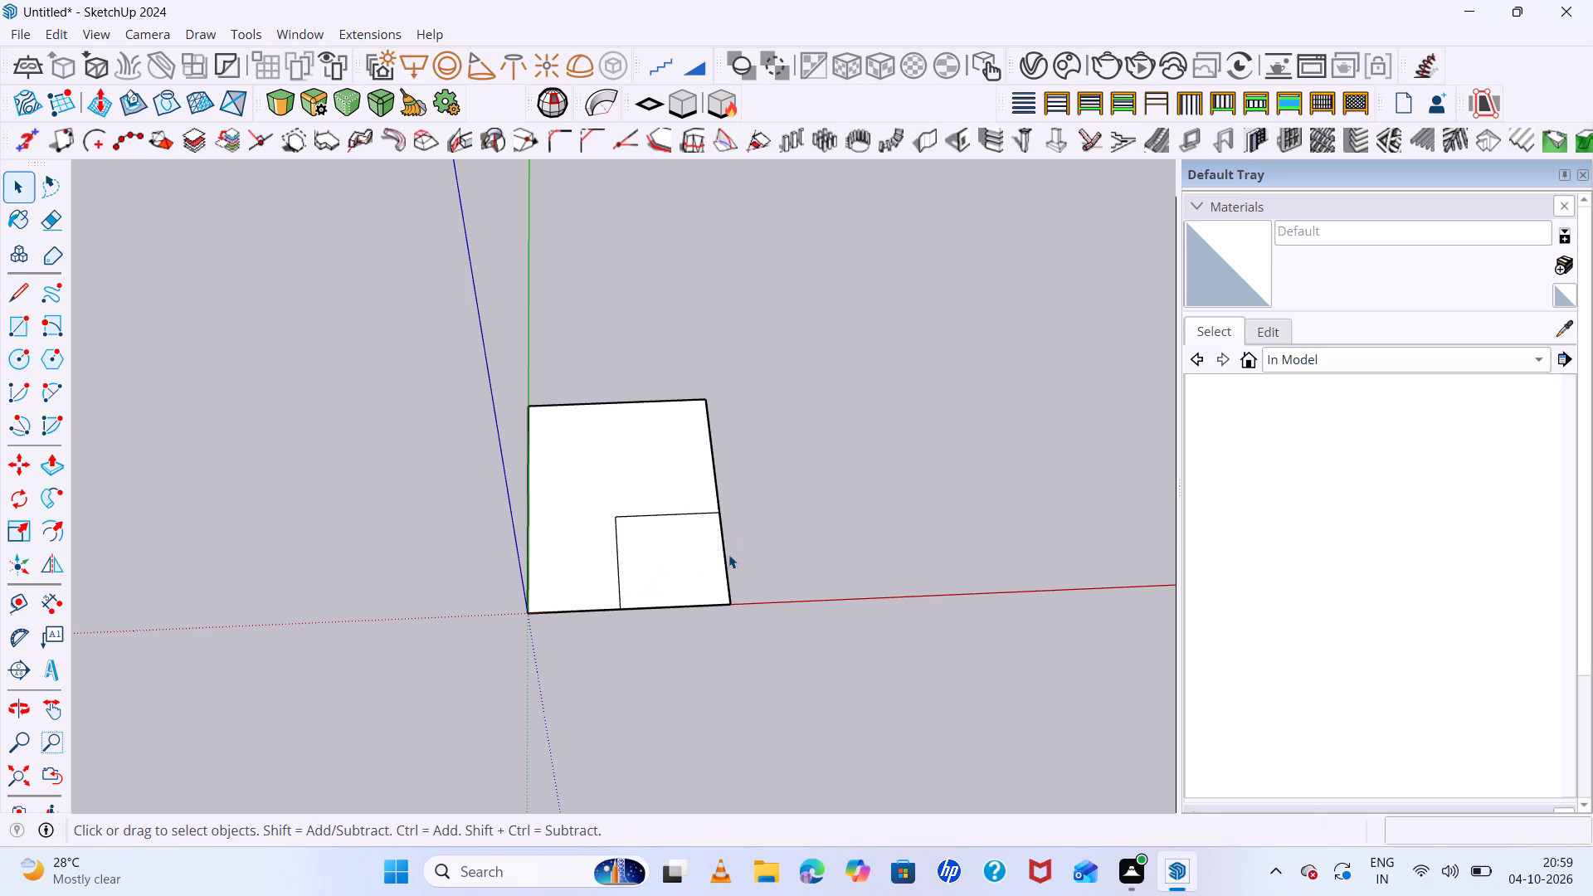
Erase the two outer edges of the enclosed corner section to leave an L-shaped face.
{"action": "key", "text": "e"}
{"action": "double_click", "coordinate": [689, 556]}
{"action": "left_click_drag", "start_coordinate": [689, 564], "coordinate": [713, 592]}
{"action": "left_click_drag", "start_coordinate": [669, 575], "coordinate": [663, 627]}
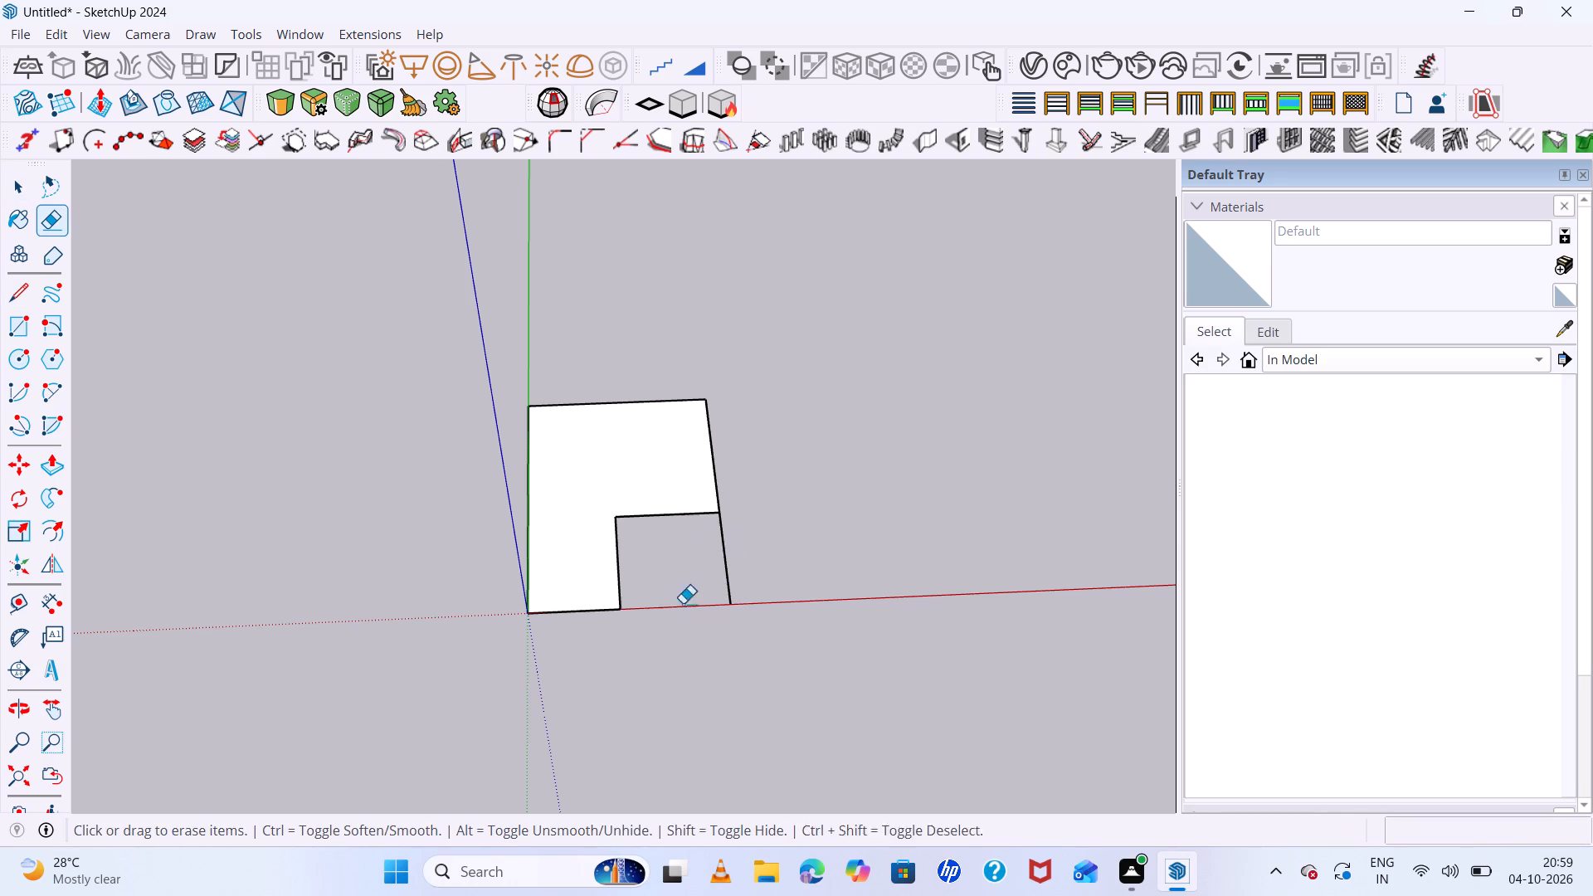
{"action": "left_click_drag", "start_coordinate": [710, 540], "coordinate": [758, 588]}
Extrude the L-shaped face up 4" to form the base slab.
{"action": "middle_click_drag", "start_coordinate": [698, 565], "coordinate": [684, 460]}
{"action": "scroll", "coordinate": [601, 500], "scroll_direction": "up", "scroll_amount": 9}
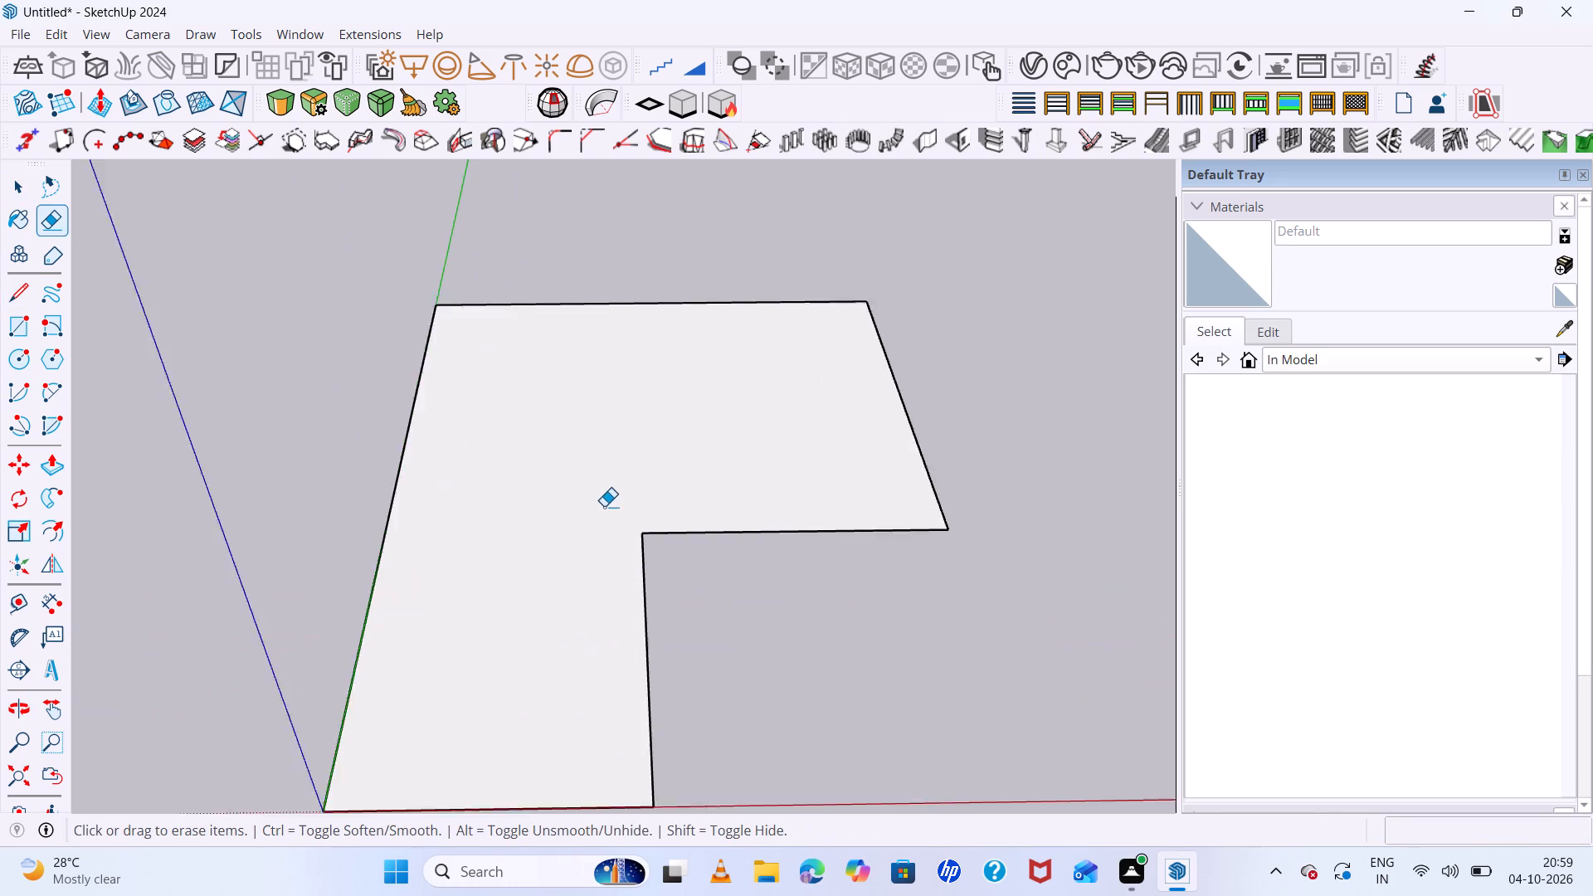
{"action": "scroll", "coordinate": [604, 506], "scroll_direction": "up", "scroll_amount": 2}
{"action": "middle_click_drag", "start_coordinate": [671, 530], "coordinate": [653, 448]}
{"action": "key", "text": "p"}
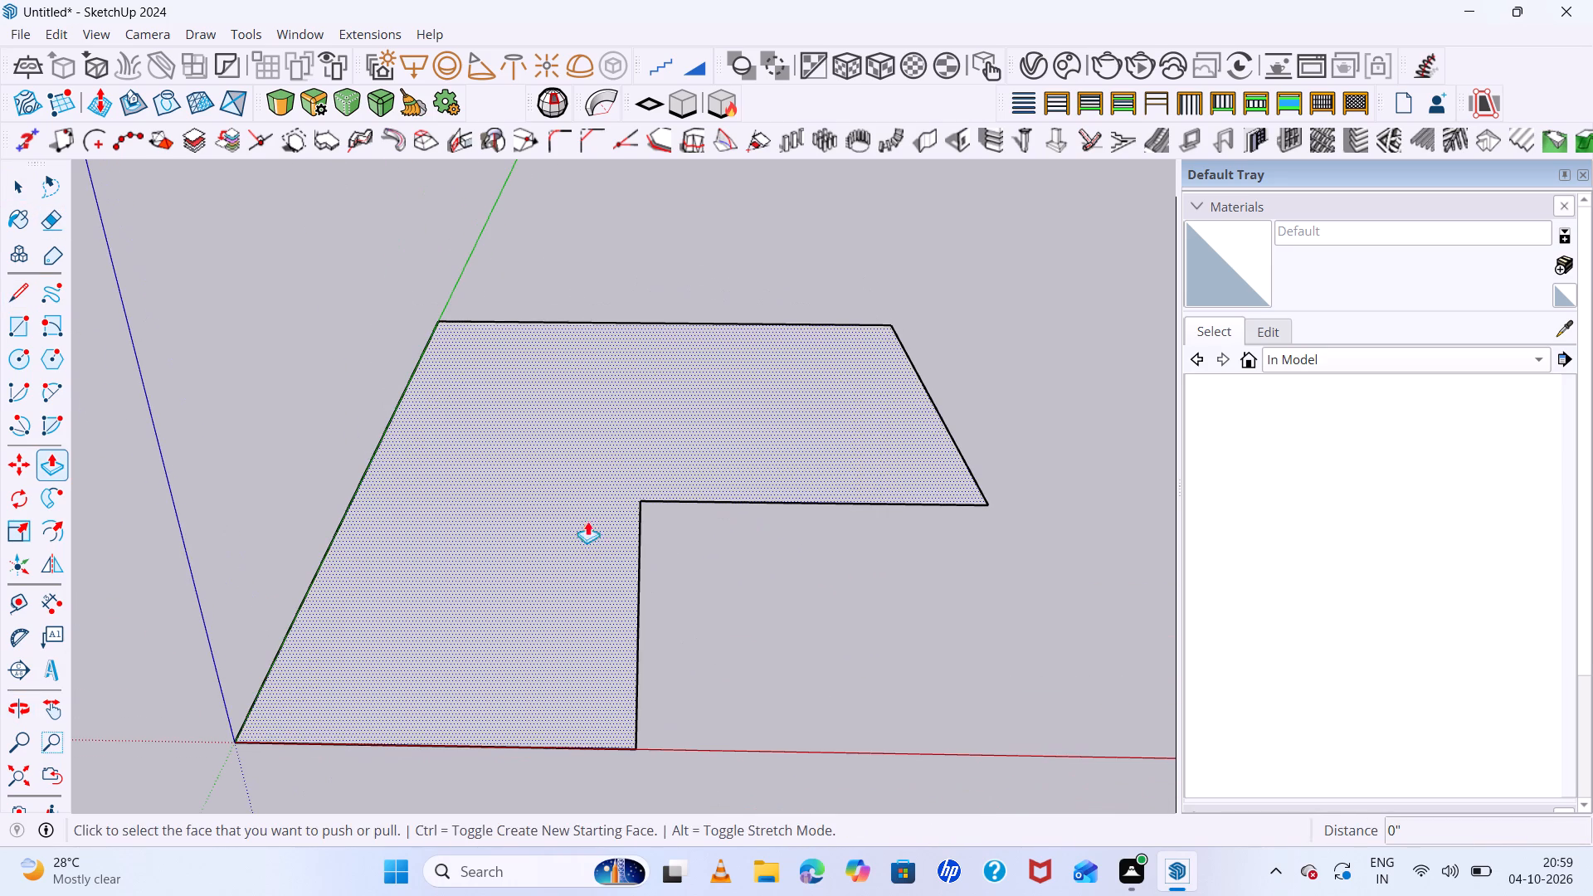
{"action": "left_click", "coordinate": [587, 556]}
{"action": "key", "text": "Left"}
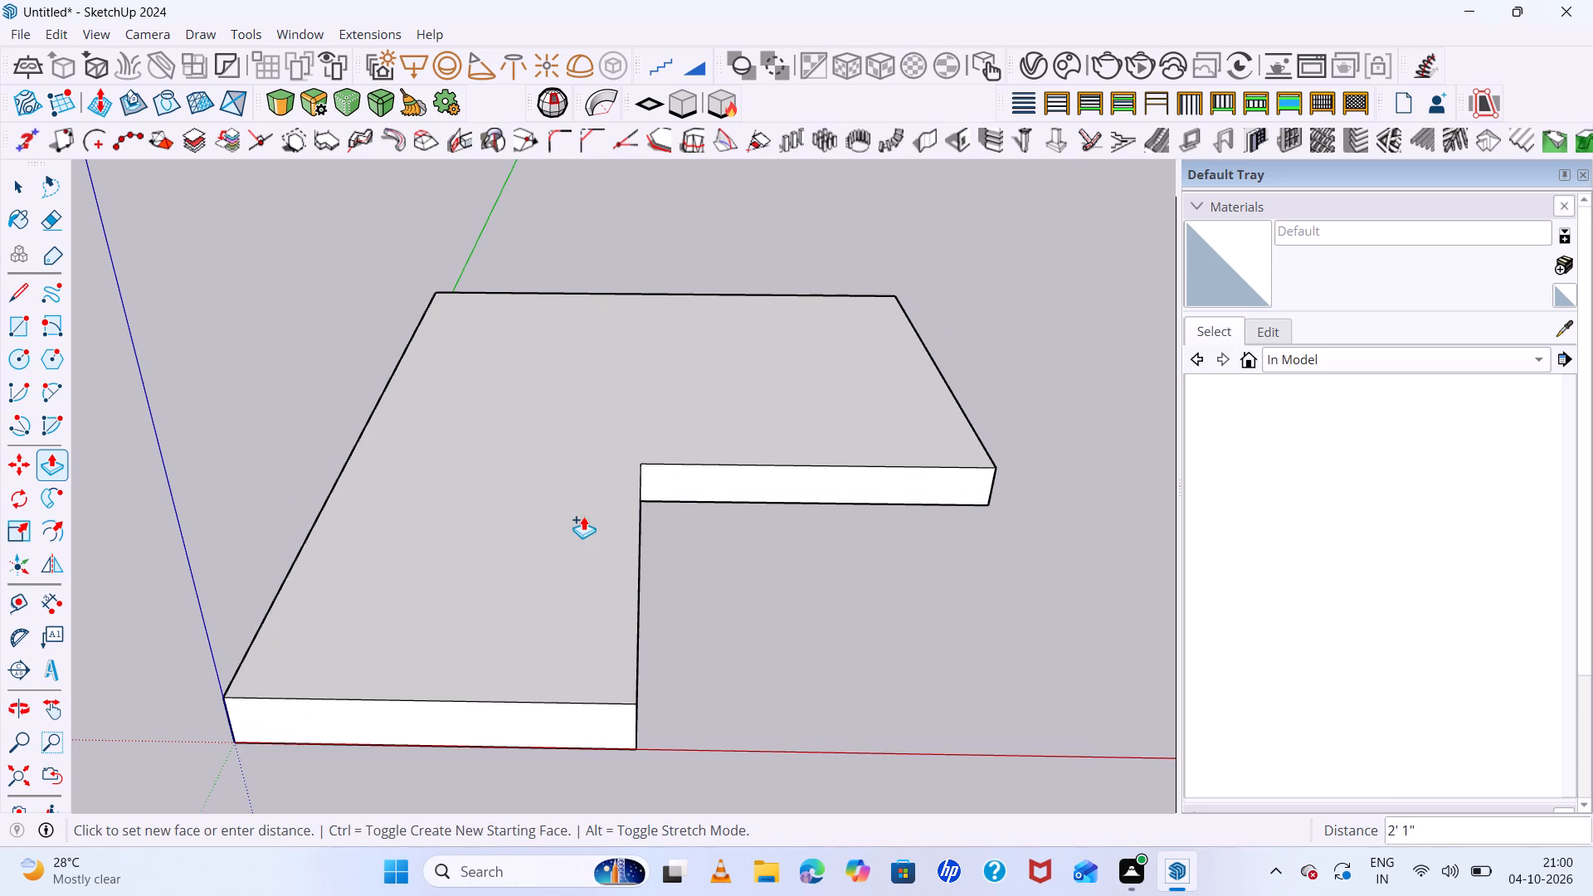
{"action": "key", "text": "4"}
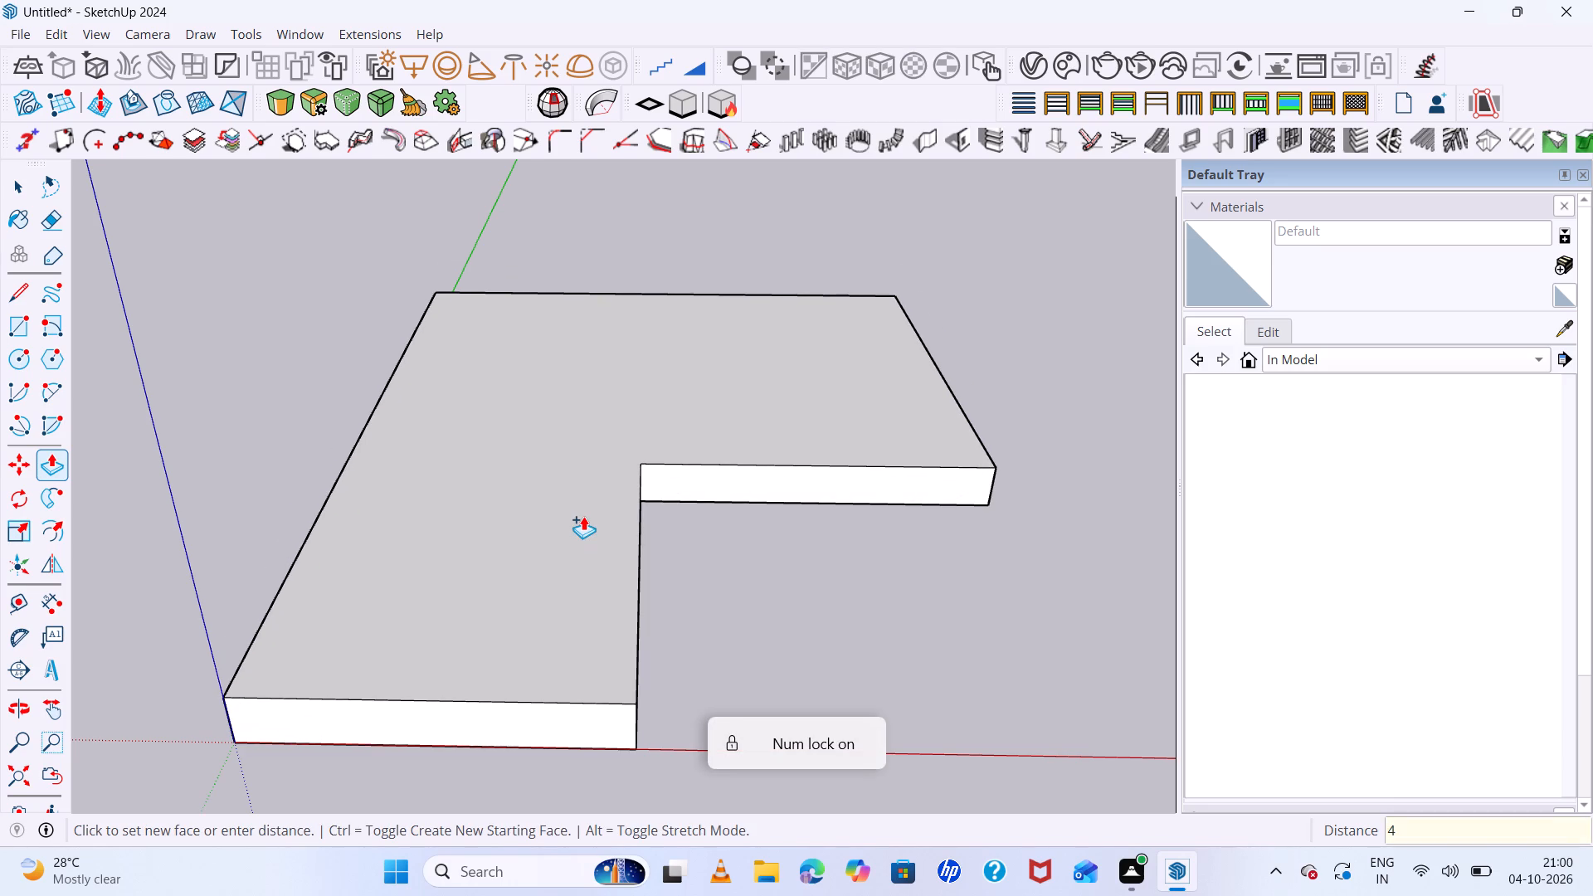
{"action": "key", "text": "Return"}
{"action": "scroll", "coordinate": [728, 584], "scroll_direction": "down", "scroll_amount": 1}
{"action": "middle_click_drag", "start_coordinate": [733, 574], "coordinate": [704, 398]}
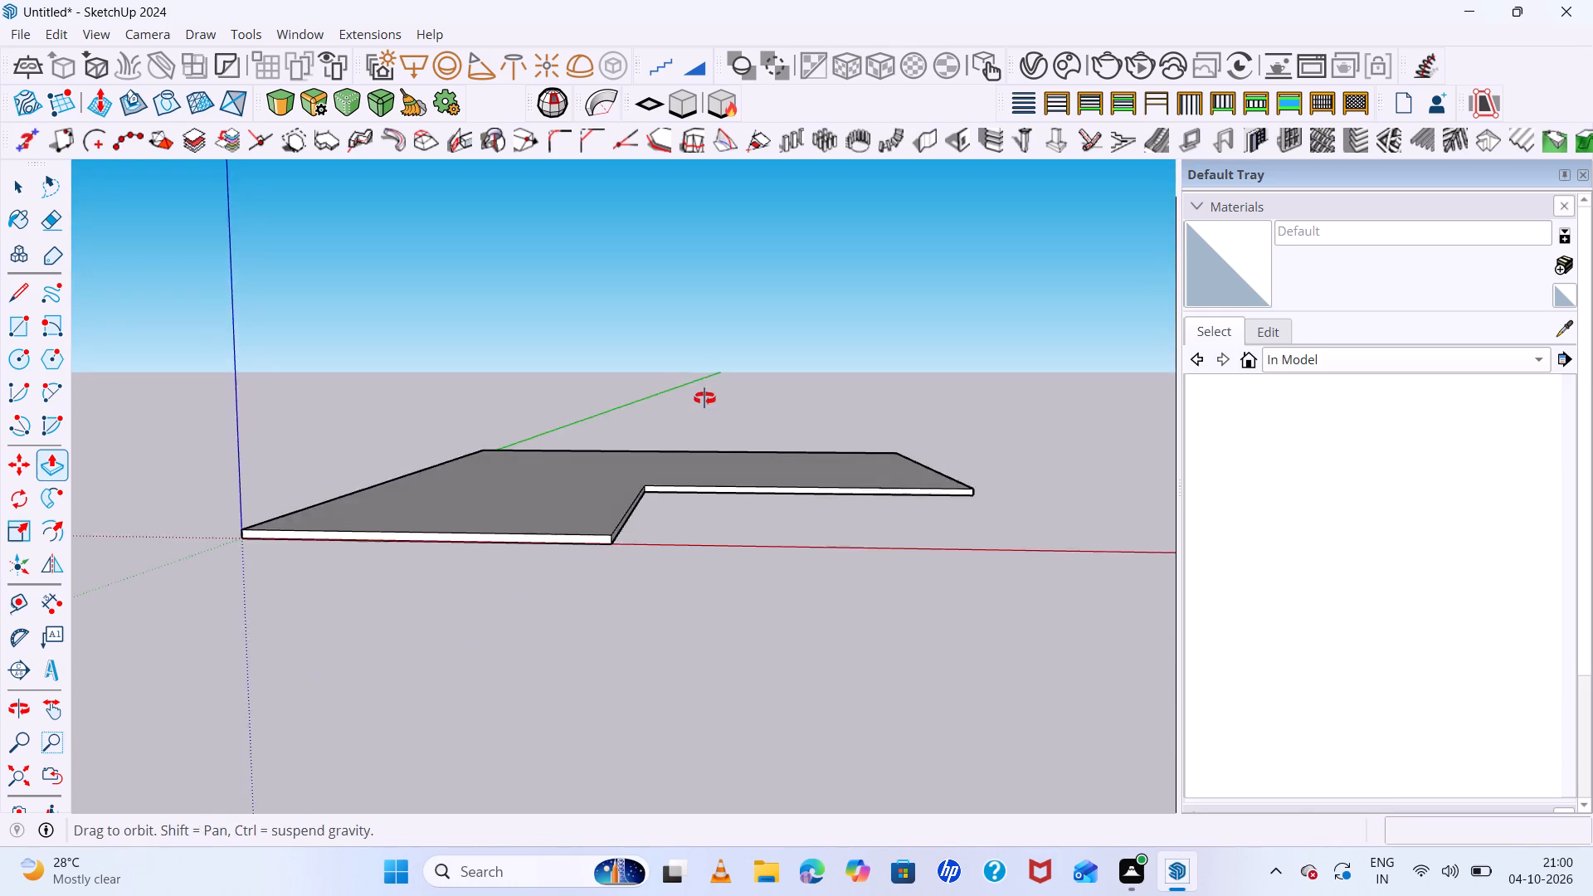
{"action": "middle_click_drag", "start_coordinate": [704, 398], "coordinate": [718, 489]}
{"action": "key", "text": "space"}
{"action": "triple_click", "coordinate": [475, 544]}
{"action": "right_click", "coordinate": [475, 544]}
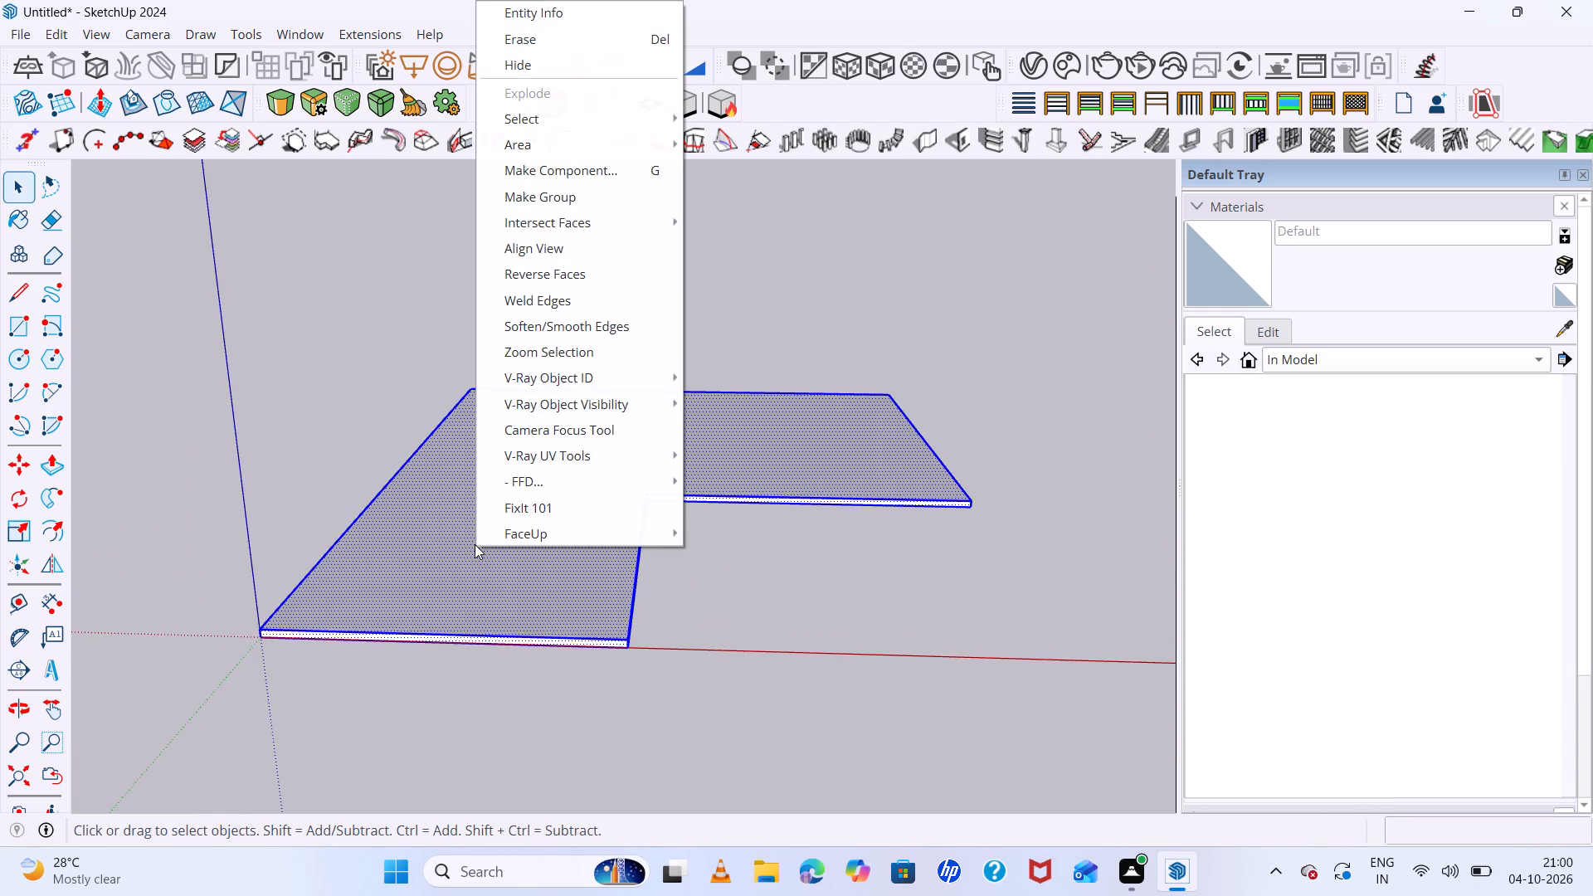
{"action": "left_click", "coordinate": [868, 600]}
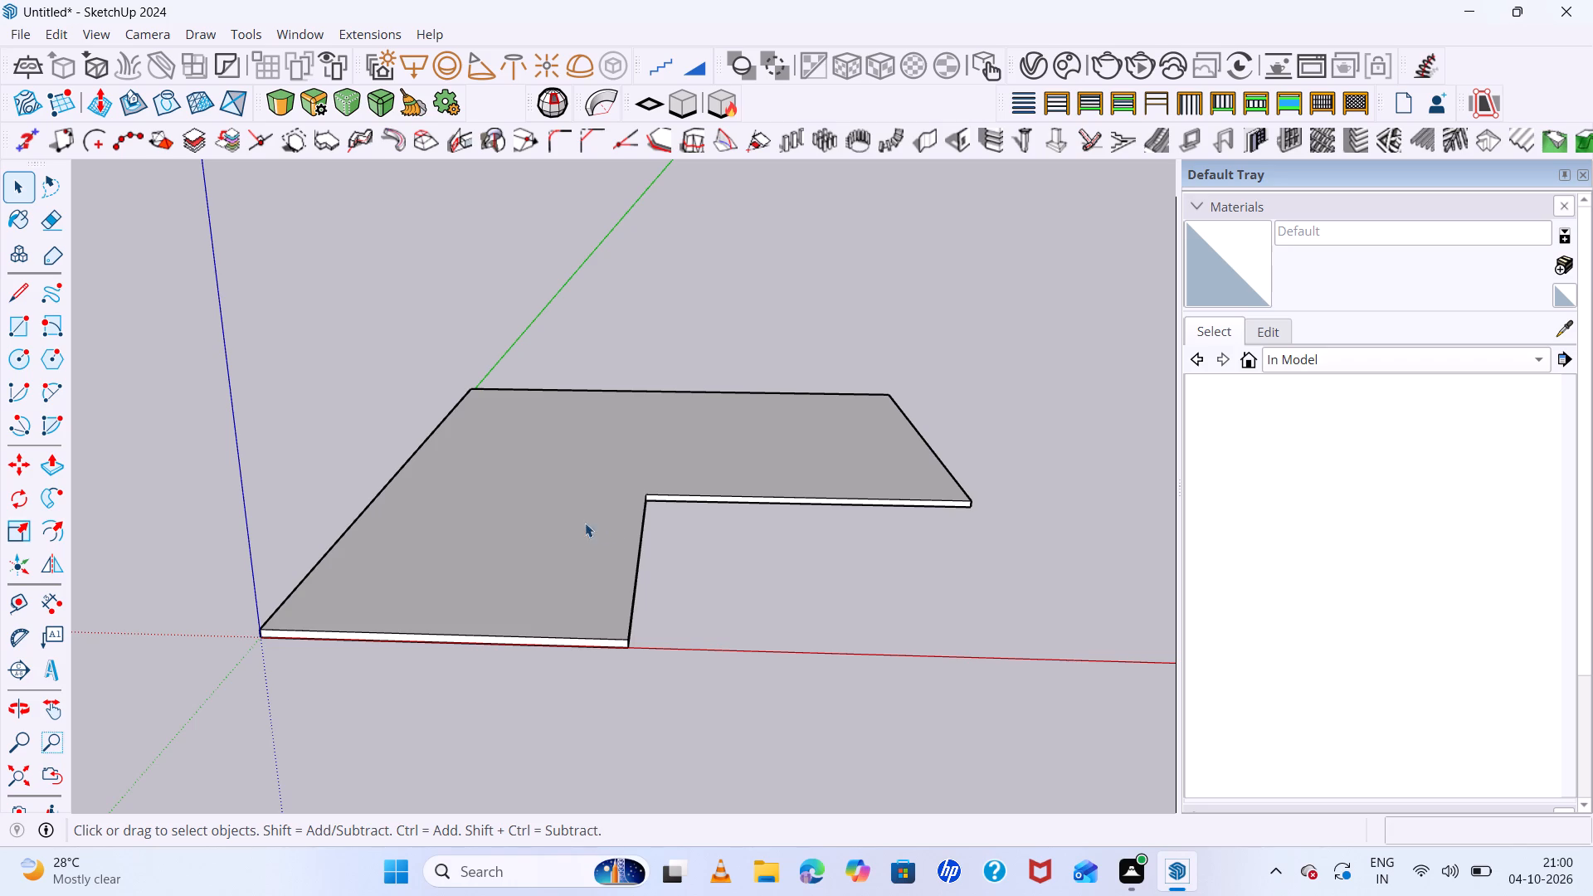
Offset the outline of the slab's top face 9" inward.
{"action": "middle_click_drag", "start_coordinate": [584, 500], "coordinate": [605, 643]}
{"action": "key", "text": "f"}
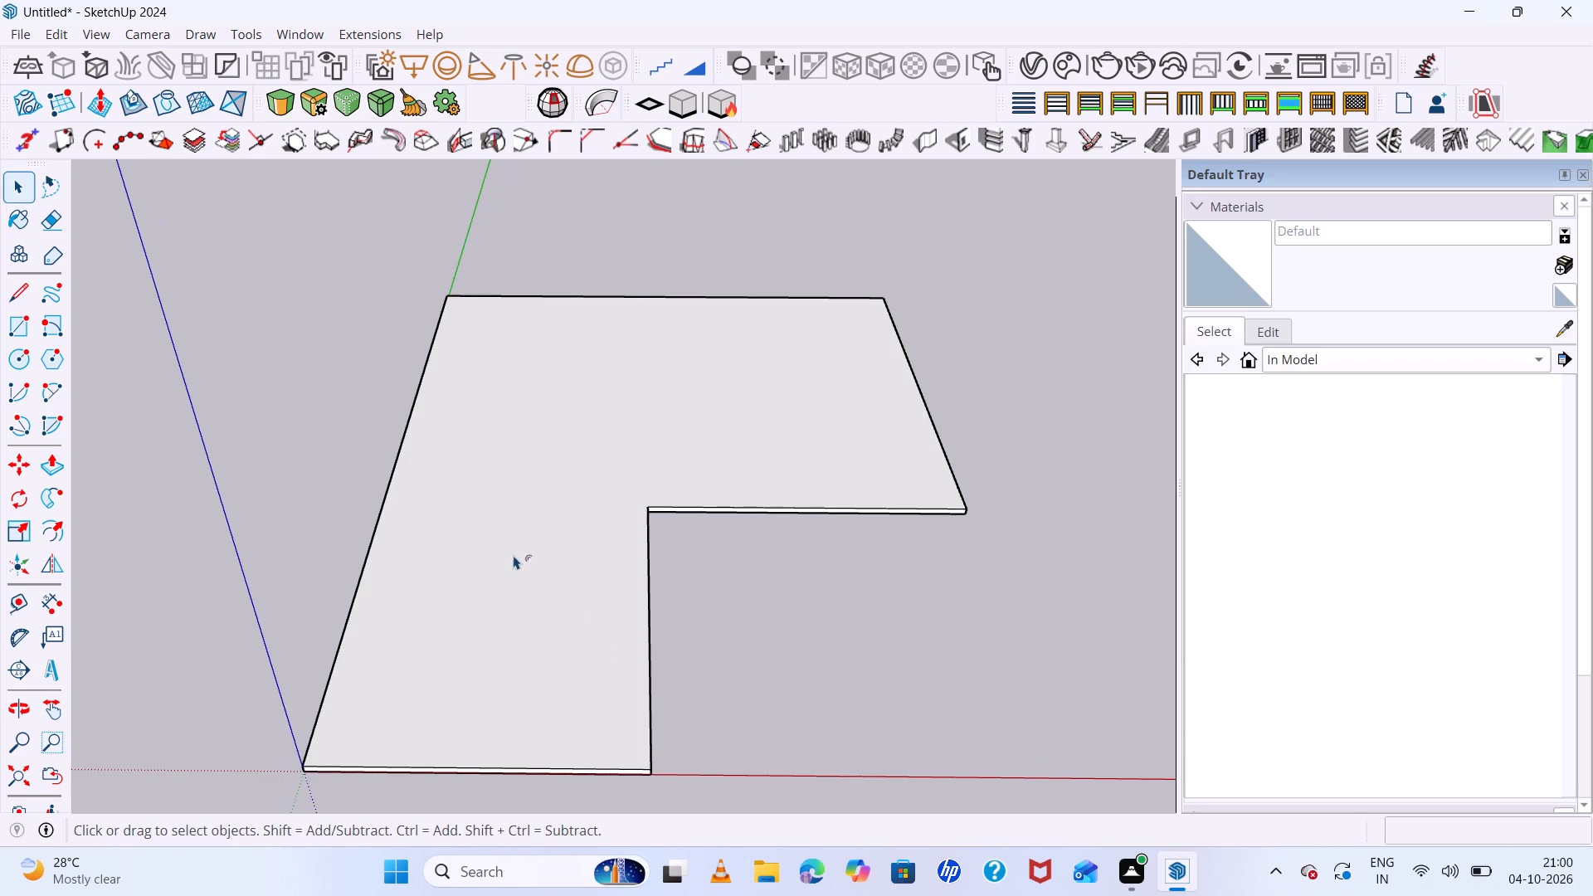
{"action": "left_click", "coordinate": [407, 567]}
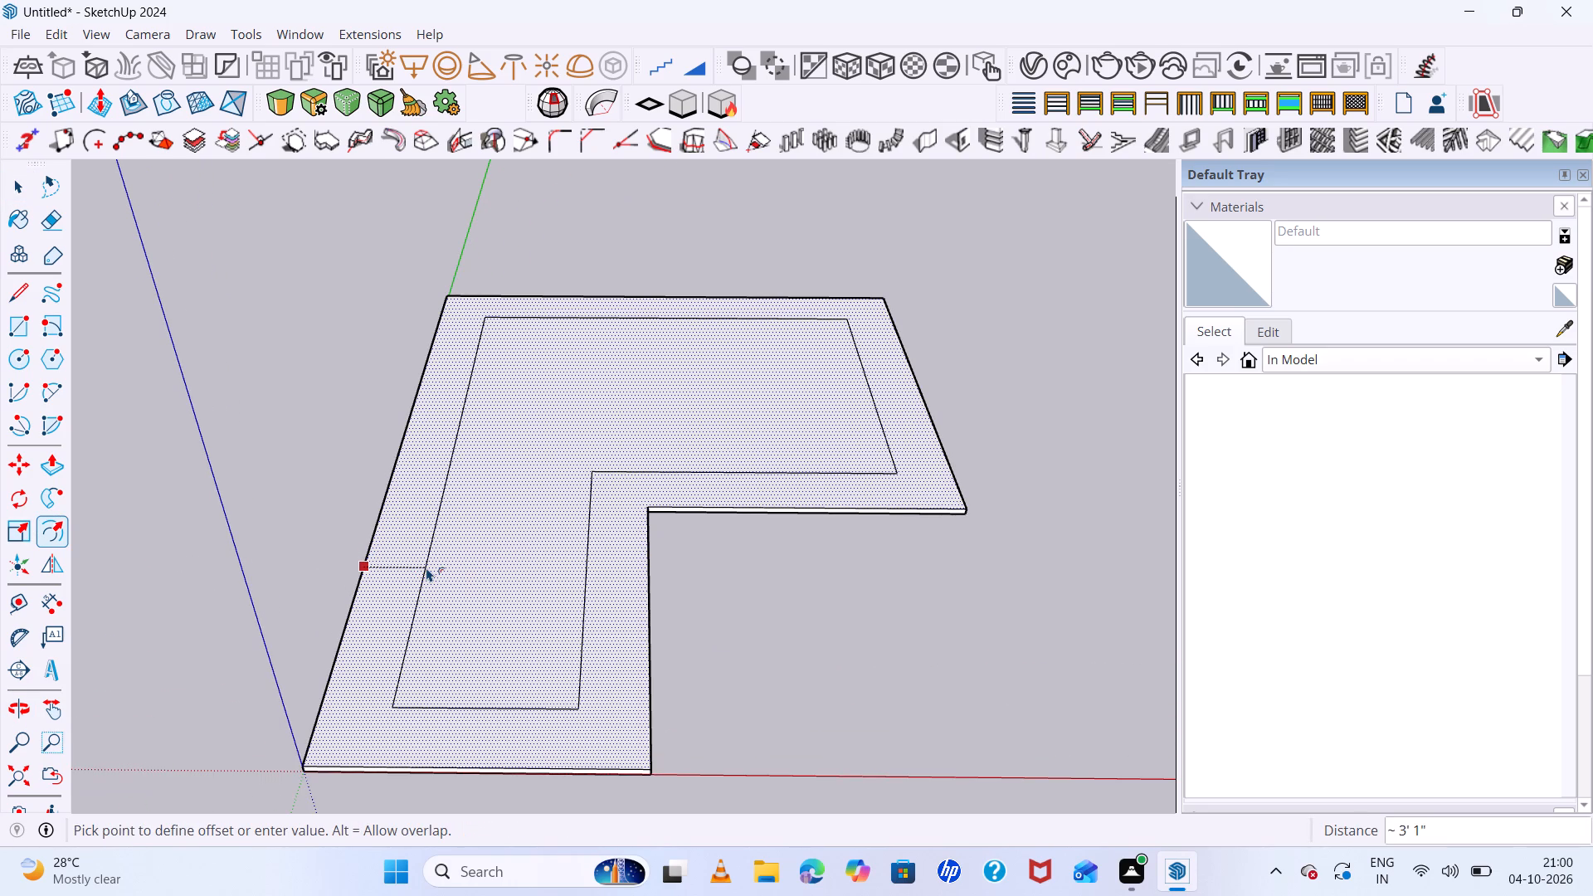
{"action": "key", "text": "9"}
{"action": "key", "text": "Return"}
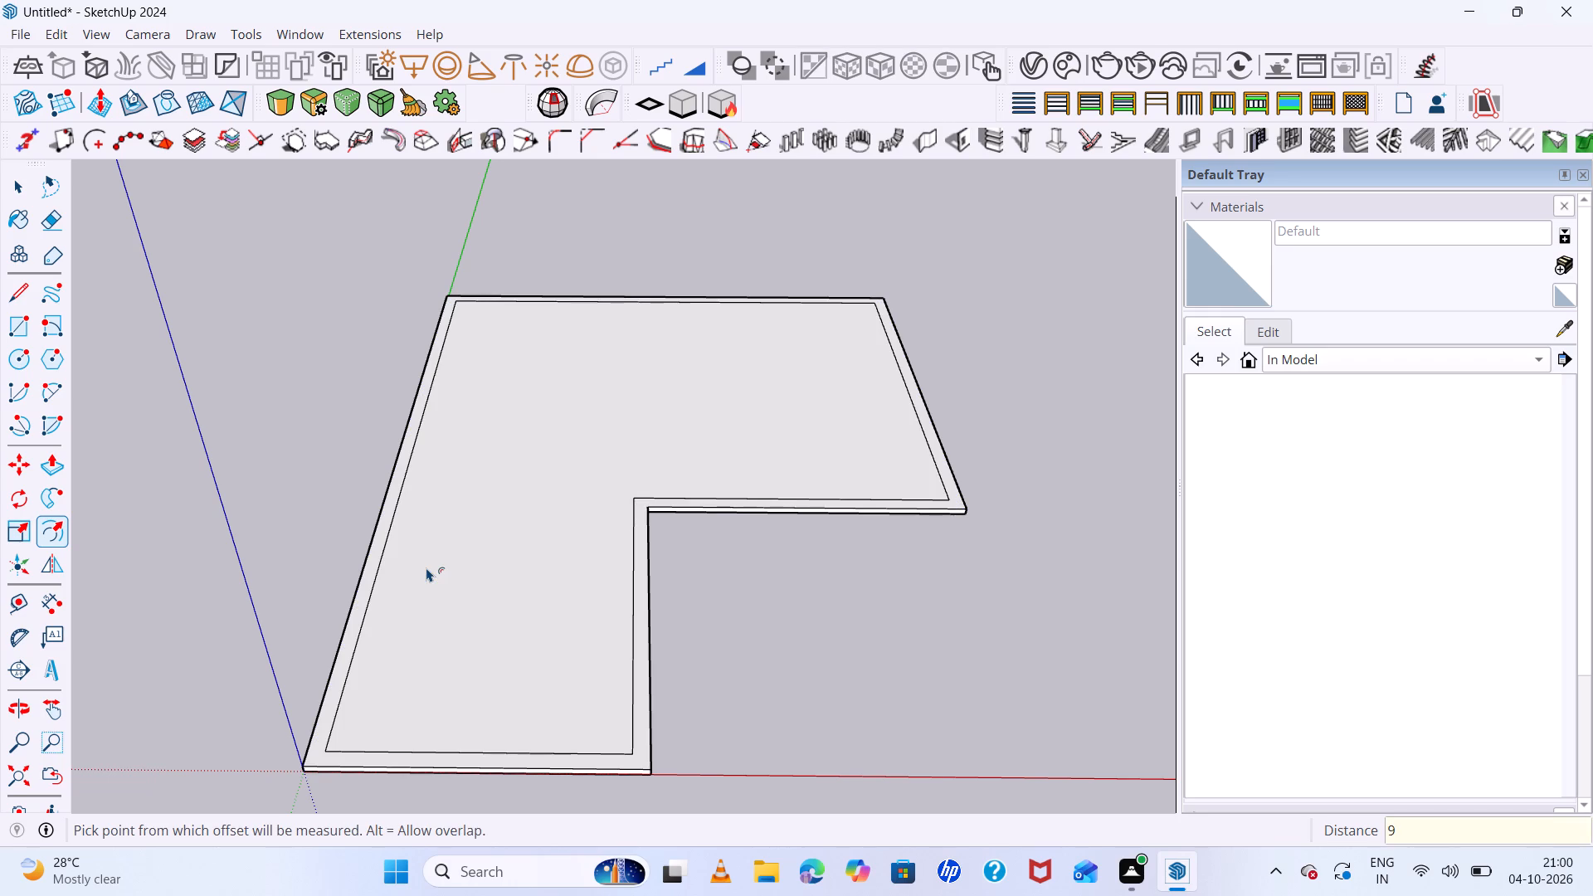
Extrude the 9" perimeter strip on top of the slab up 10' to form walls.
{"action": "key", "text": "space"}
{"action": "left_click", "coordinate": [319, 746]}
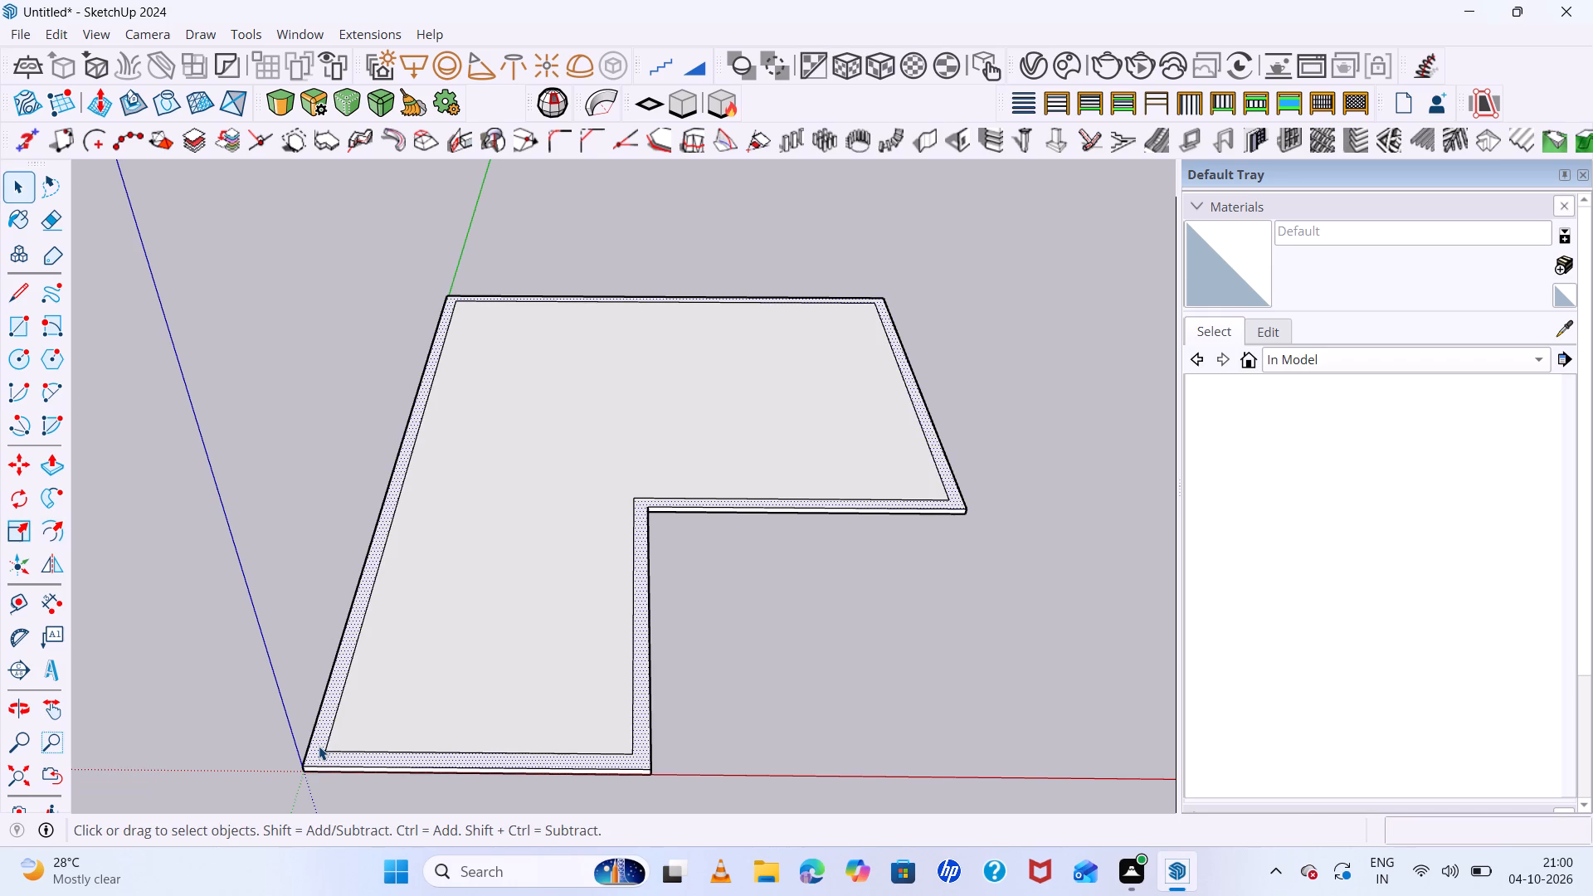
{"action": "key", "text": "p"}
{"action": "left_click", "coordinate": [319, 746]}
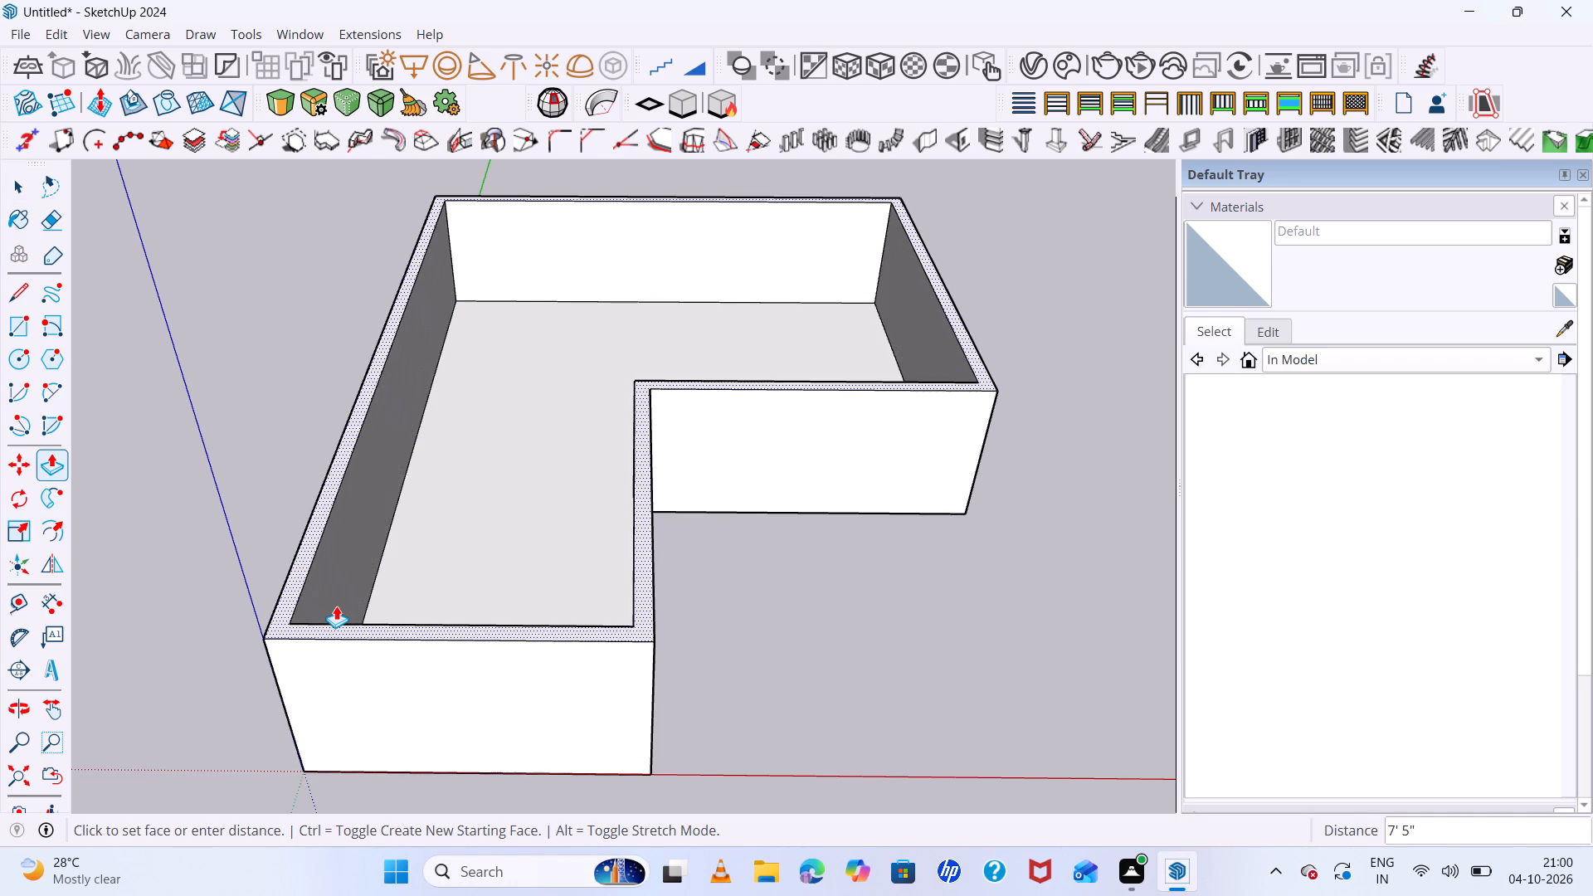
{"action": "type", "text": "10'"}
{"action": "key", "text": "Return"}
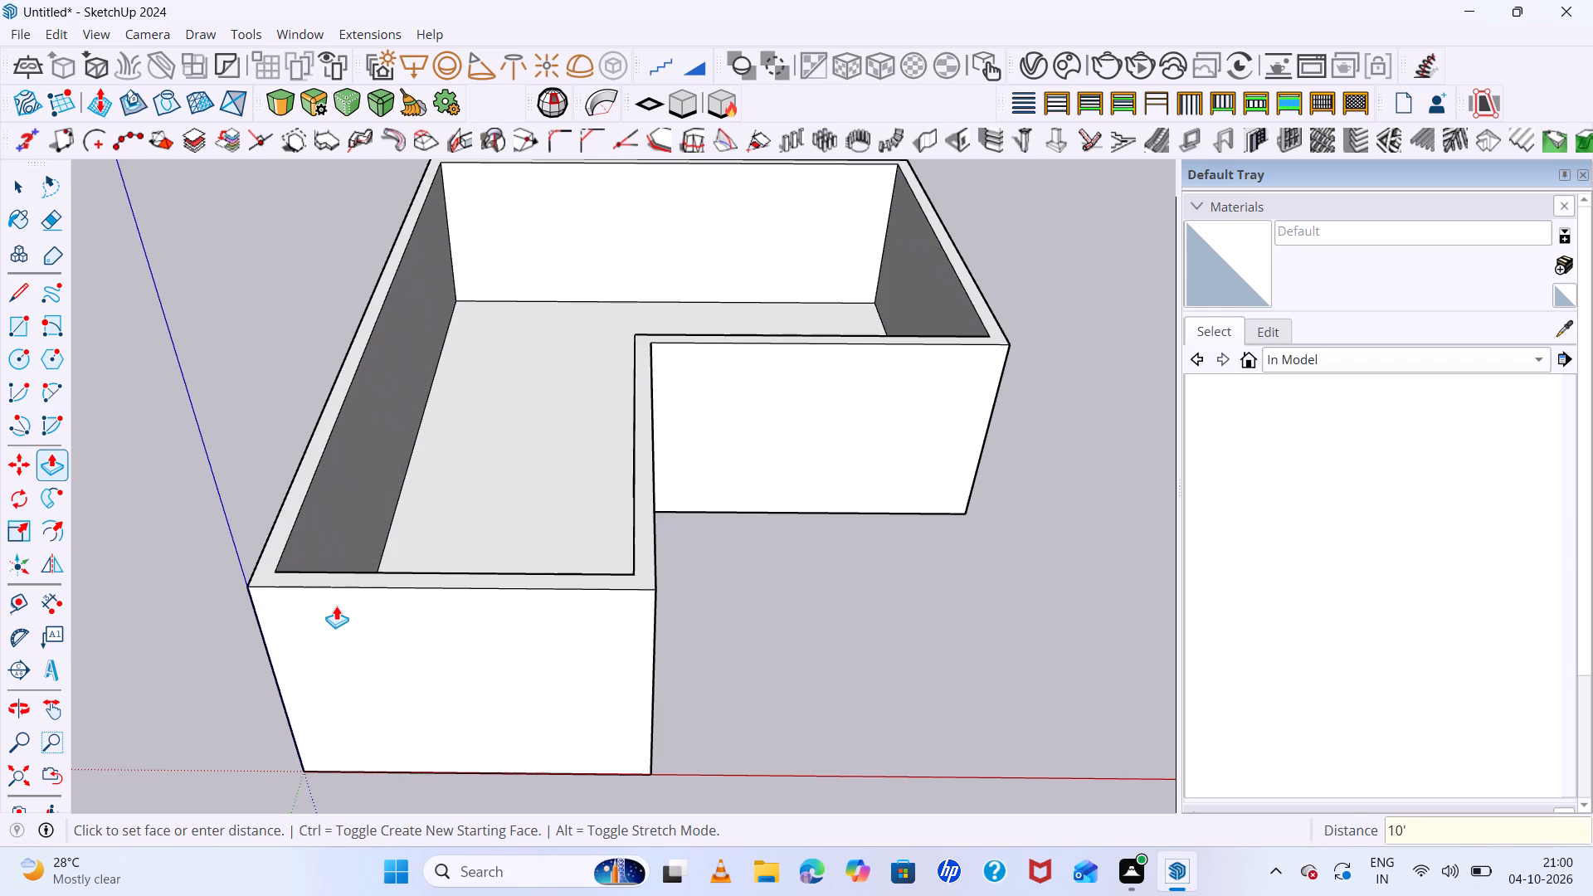
Examine the L-shaped walls and floor from several angles, from eye level to overhead.
{"action": "middle_click_drag", "start_coordinate": [716, 689], "coordinate": [634, 456]}
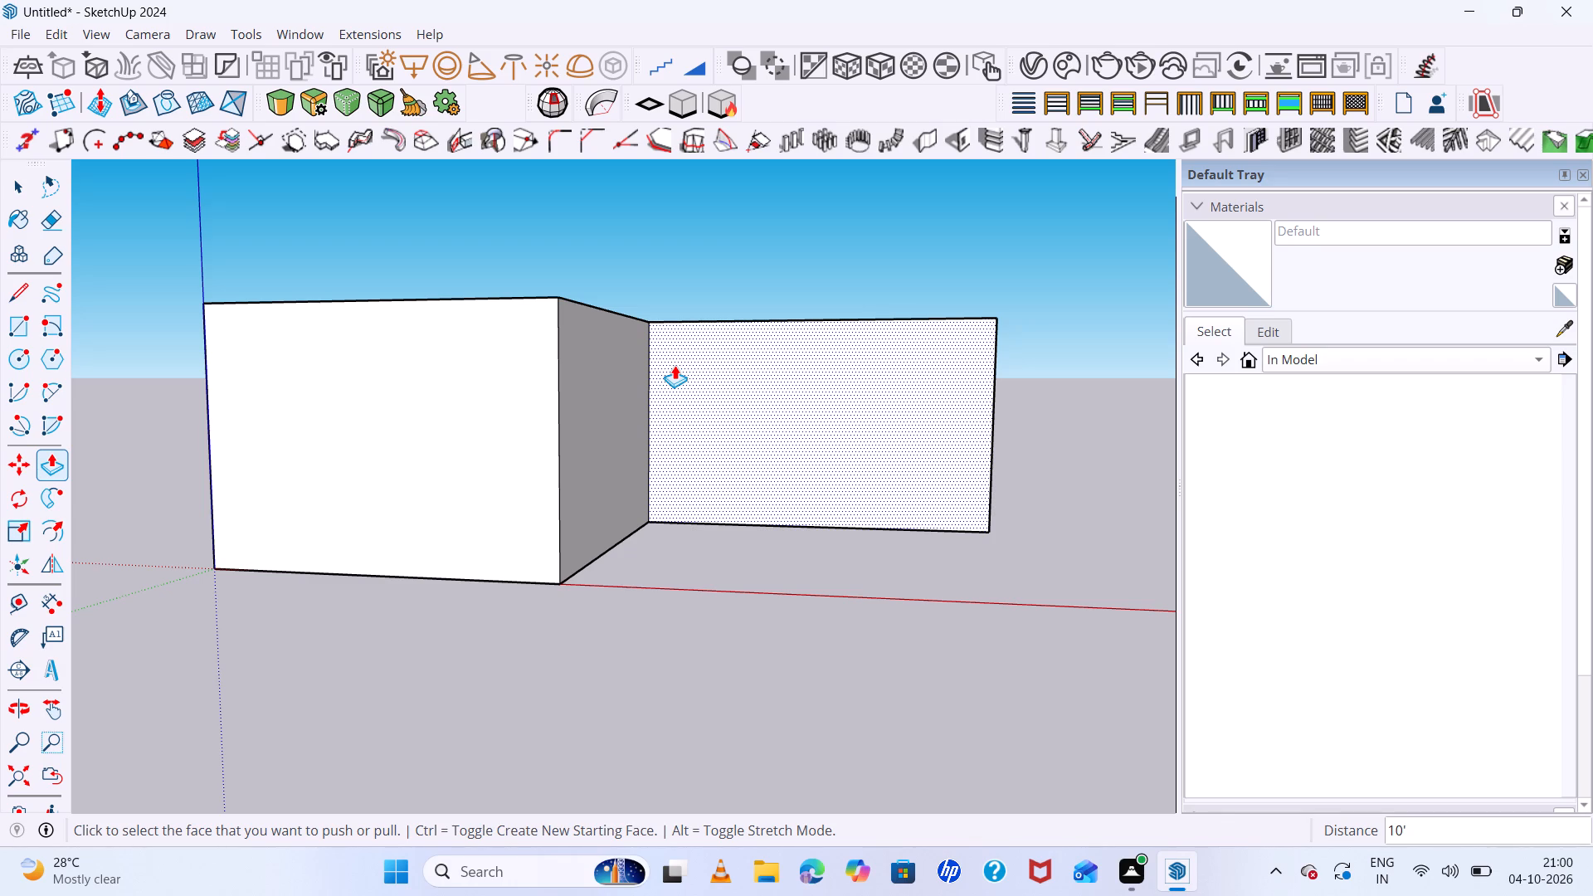
{"action": "scroll", "coordinate": [675, 365], "scroll_direction": "down", "scroll_amount": 6}
{"action": "middle_click_drag", "start_coordinate": [728, 424], "coordinate": [666, 640]}
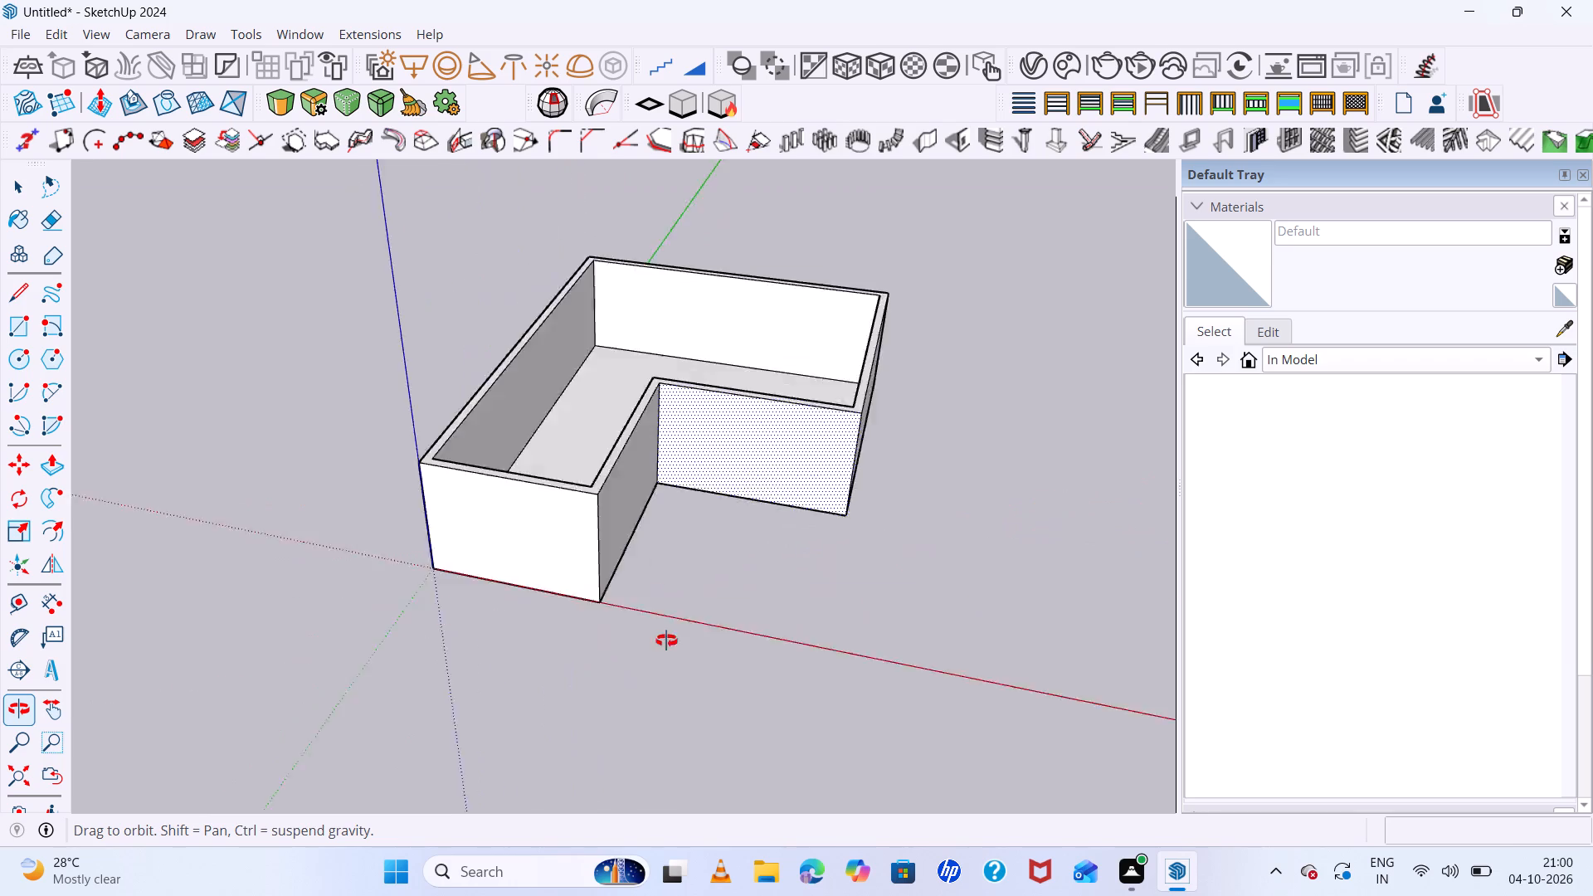
{"action": "middle_click_drag", "start_coordinate": [666, 640], "coordinate": [541, 595]}
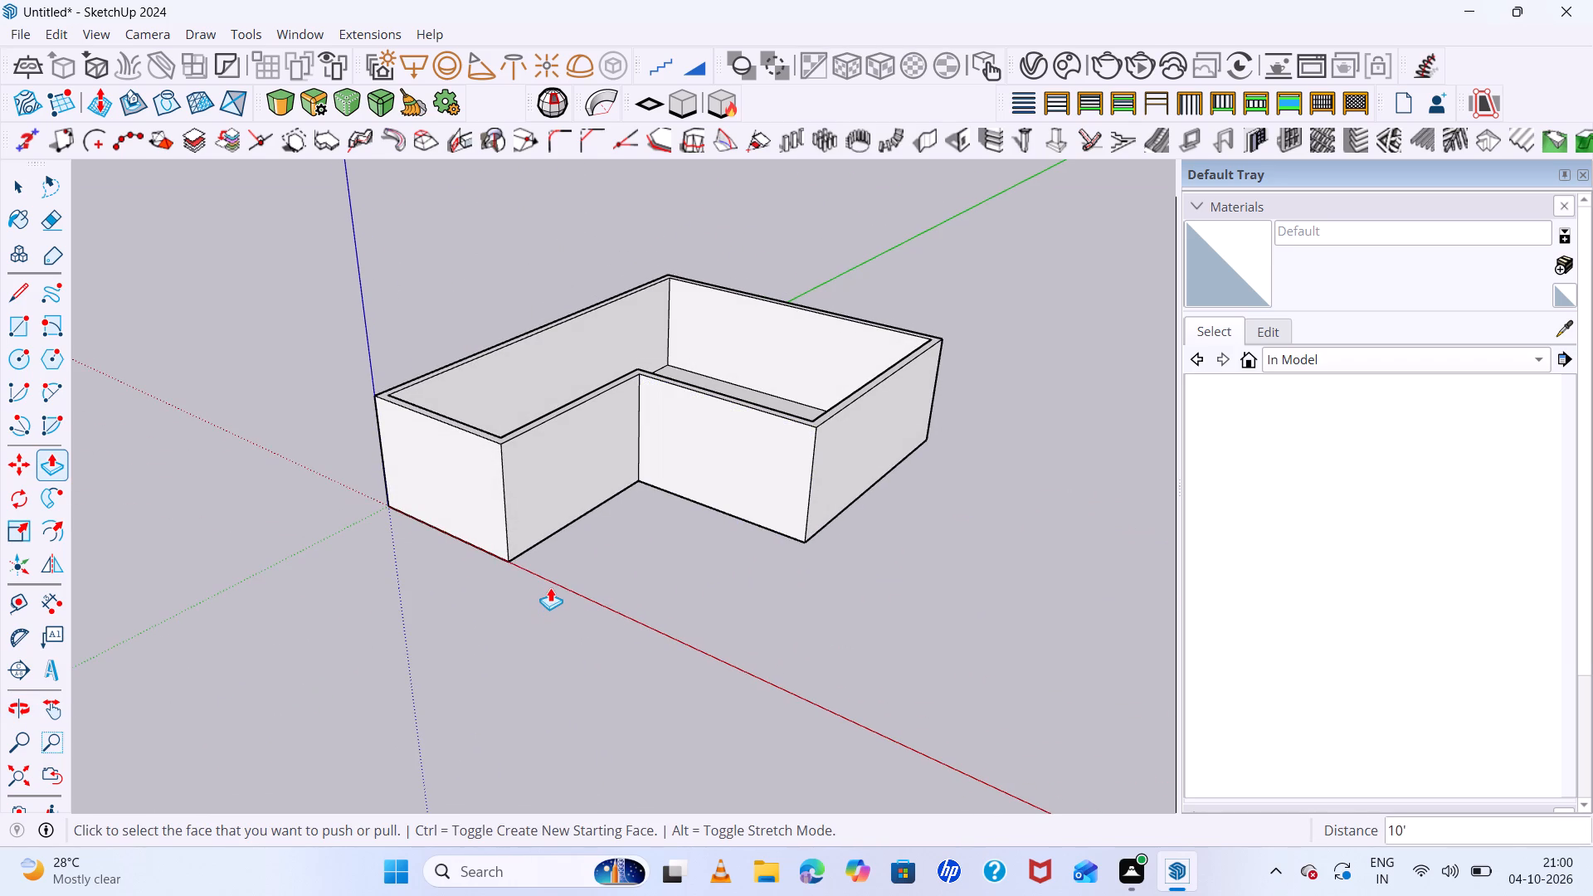
{"action": "scroll", "coordinate": [554, 578], "scroll_direction": "down", "scroll_amount": 5}
{"action": "middle_click_drag", "start_coordinate": [670, 509], "coordinate": [708, 522]}
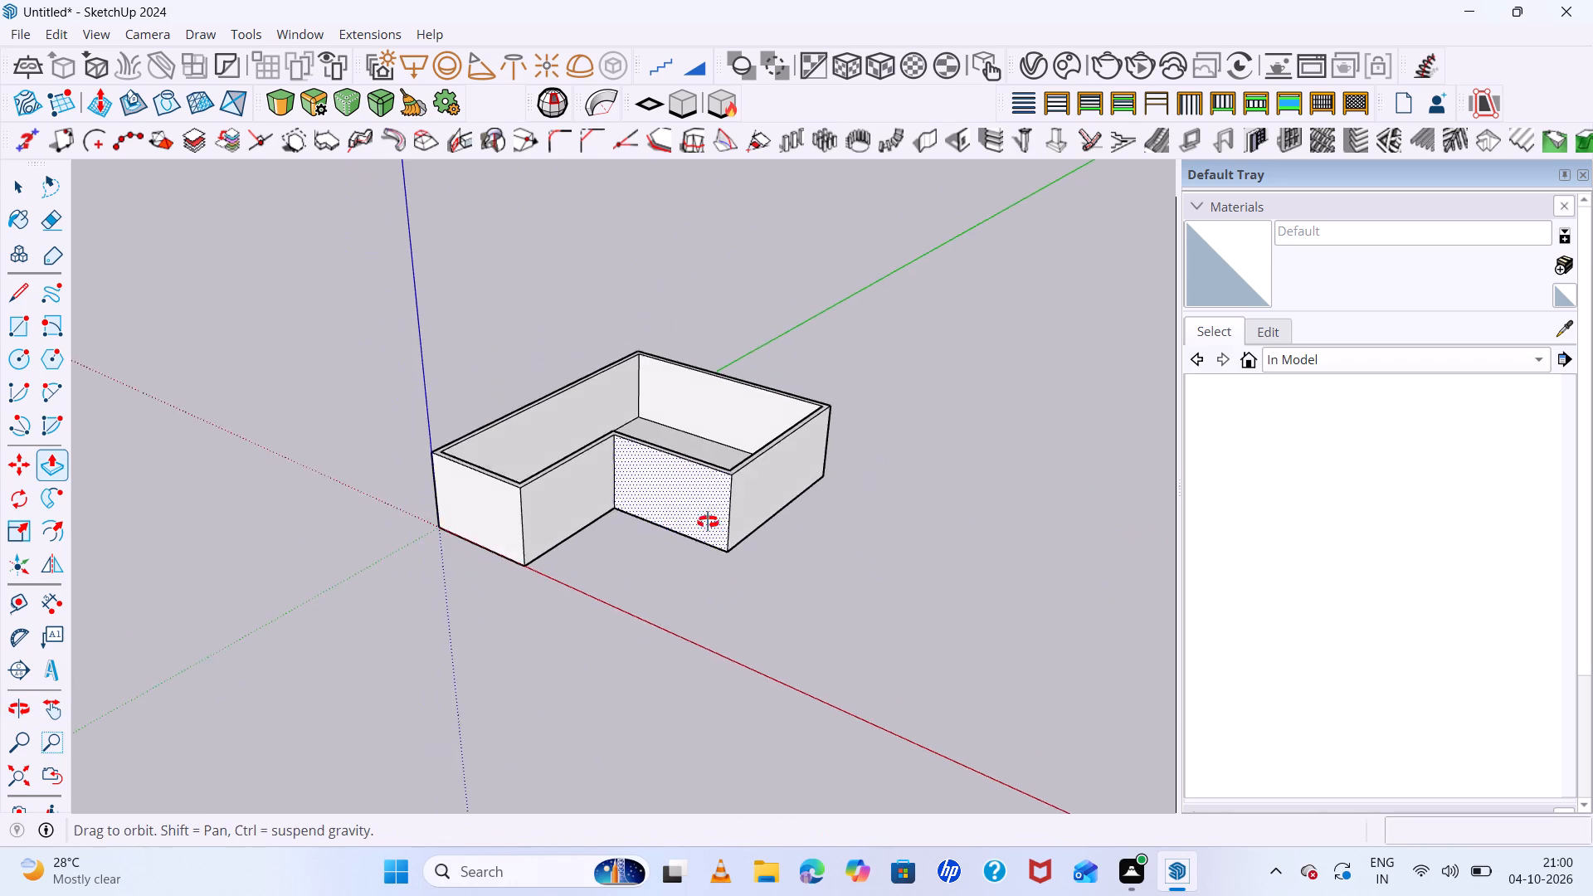
{"action": "middle_click_drag", "start_coordinate": [708, 522], "coordinate": [782, 80]}
{"action": "middle_click_drag", "start_coordinate": [748, 365], "coordinate": [842, 726]}
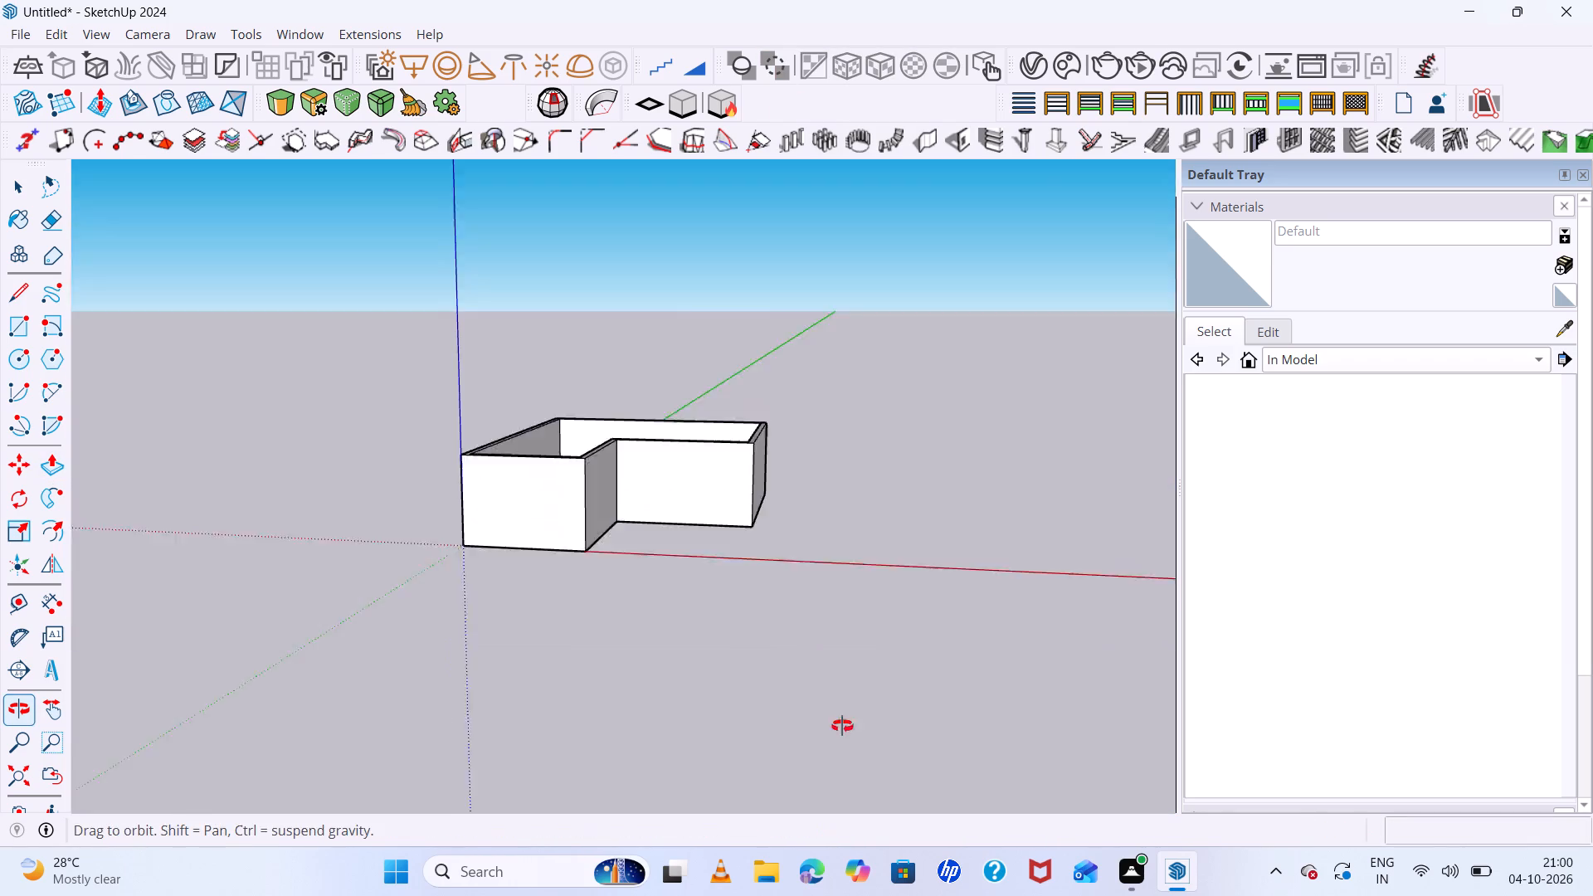
{"action": "middle_click_drag", "start_coordinate": [842, 726], "coordinate": [842, 745]}
{"action": "scroll", "coordinate": [625, 515], "scroll_direction": "up", "scroll_amount": 5}
{"action": "middle_click_drag", "start_coordinate": [679, 563], "coordinate": [713, 670]}
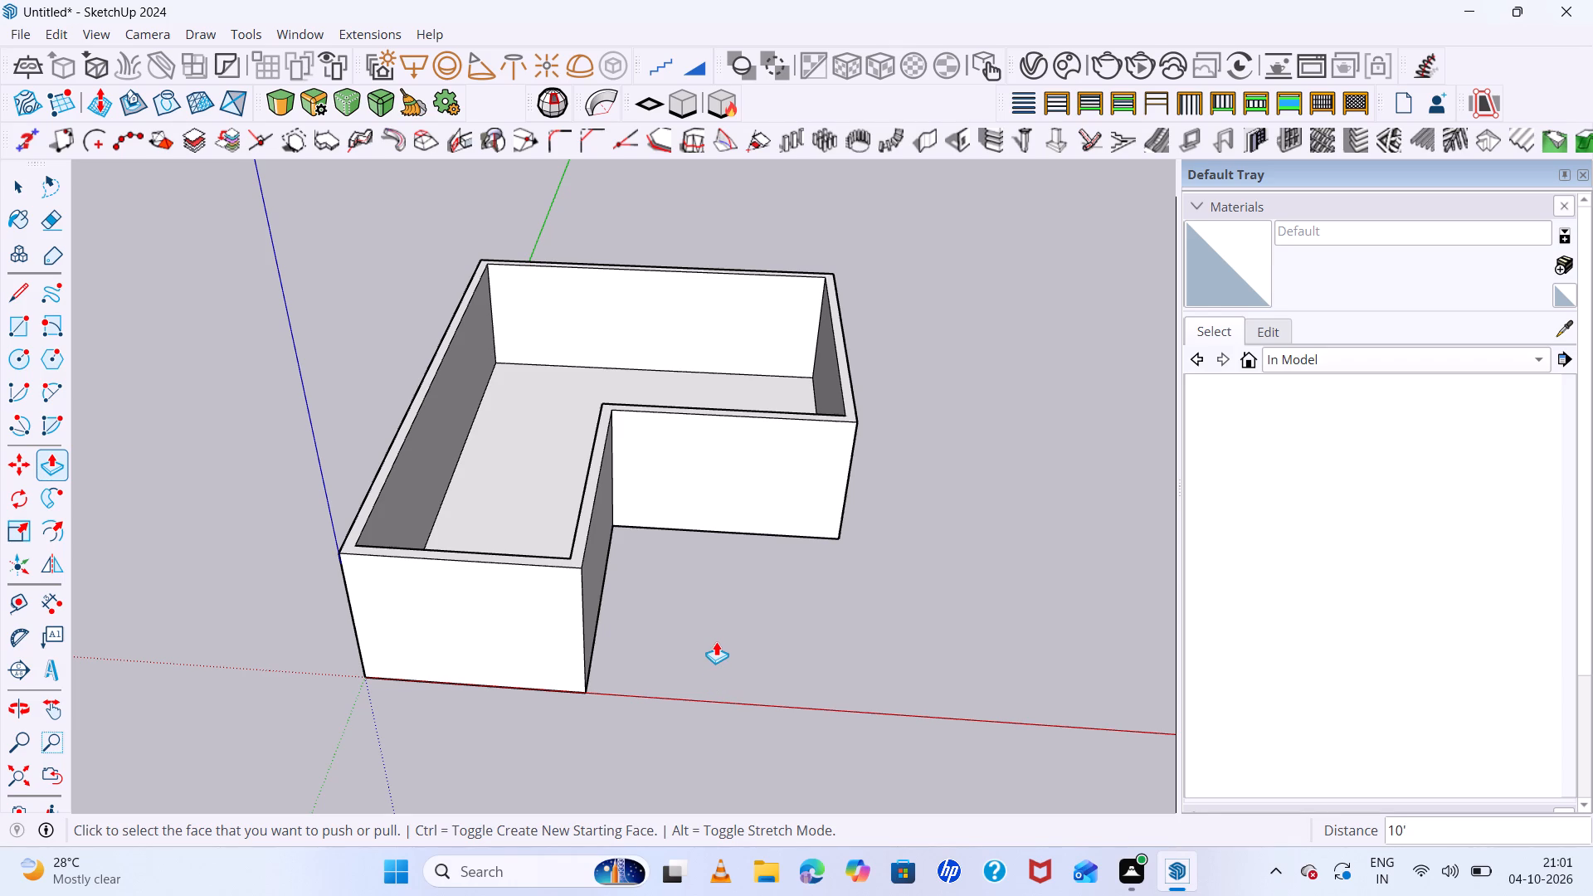
{"action": "scroll", "coordinate": [716, 641], "scroll_direction": "down", "scroll_amount": 3}
{"action": "middle_click_drag", "start_coordinate": [718, 638], "coordinate": [585, 447]}
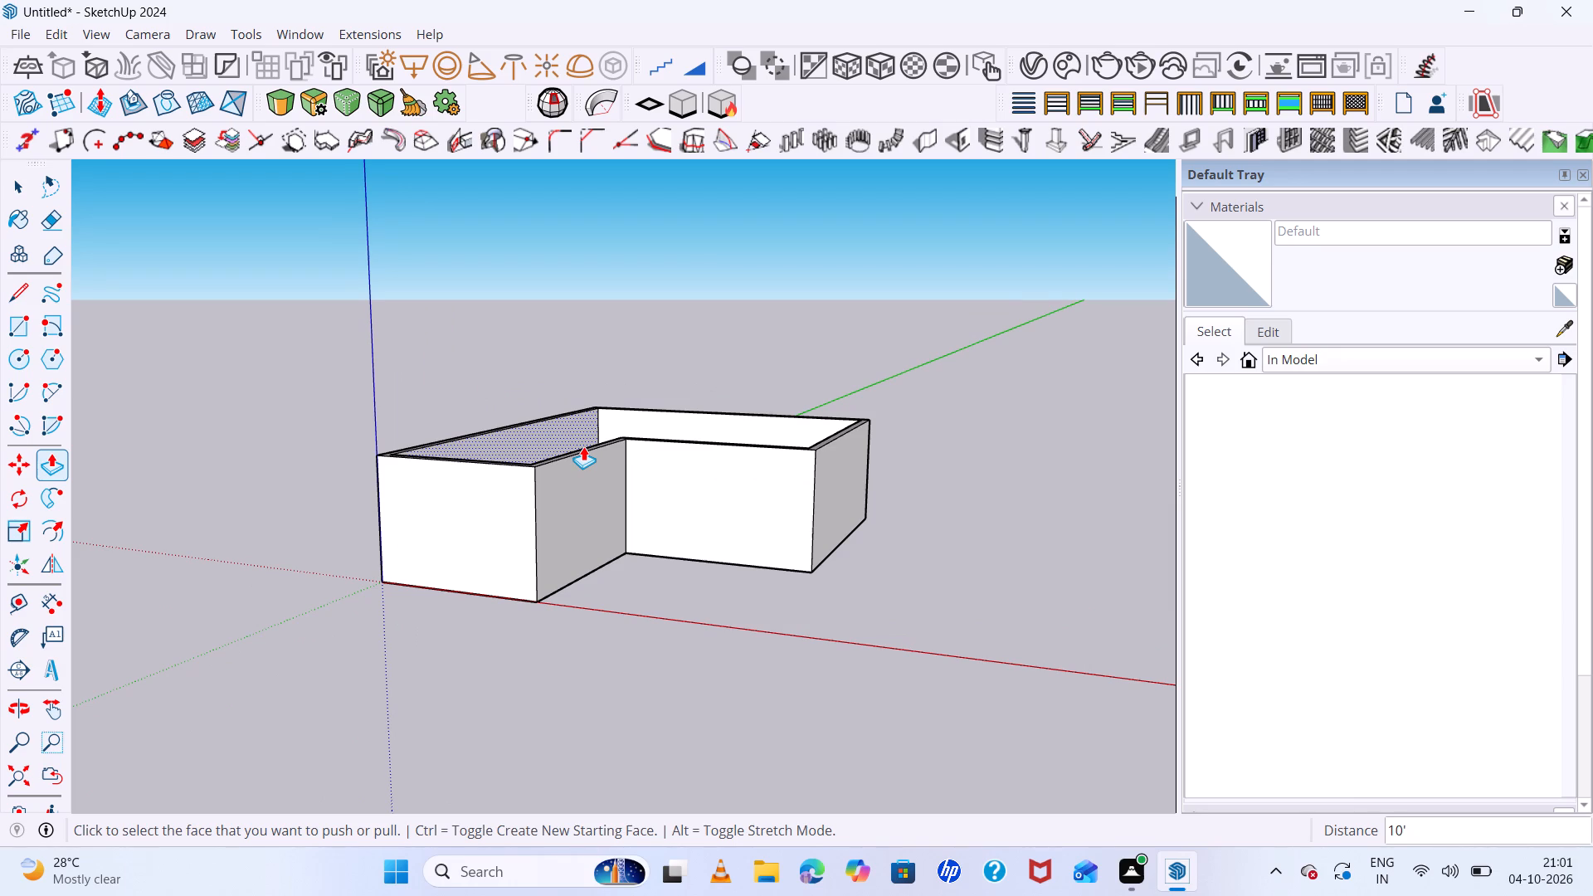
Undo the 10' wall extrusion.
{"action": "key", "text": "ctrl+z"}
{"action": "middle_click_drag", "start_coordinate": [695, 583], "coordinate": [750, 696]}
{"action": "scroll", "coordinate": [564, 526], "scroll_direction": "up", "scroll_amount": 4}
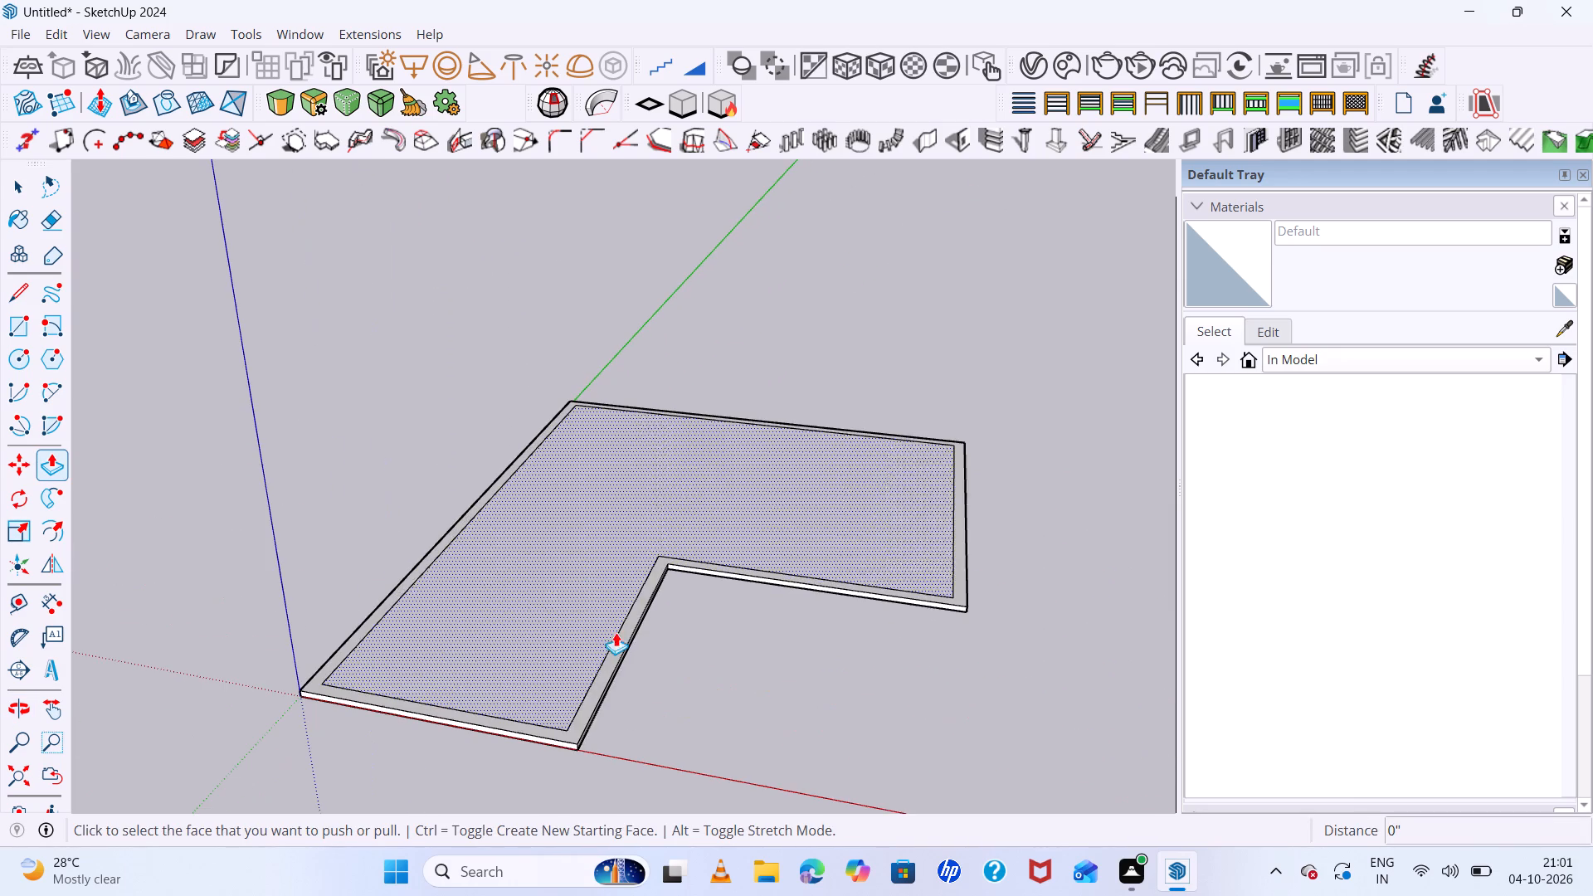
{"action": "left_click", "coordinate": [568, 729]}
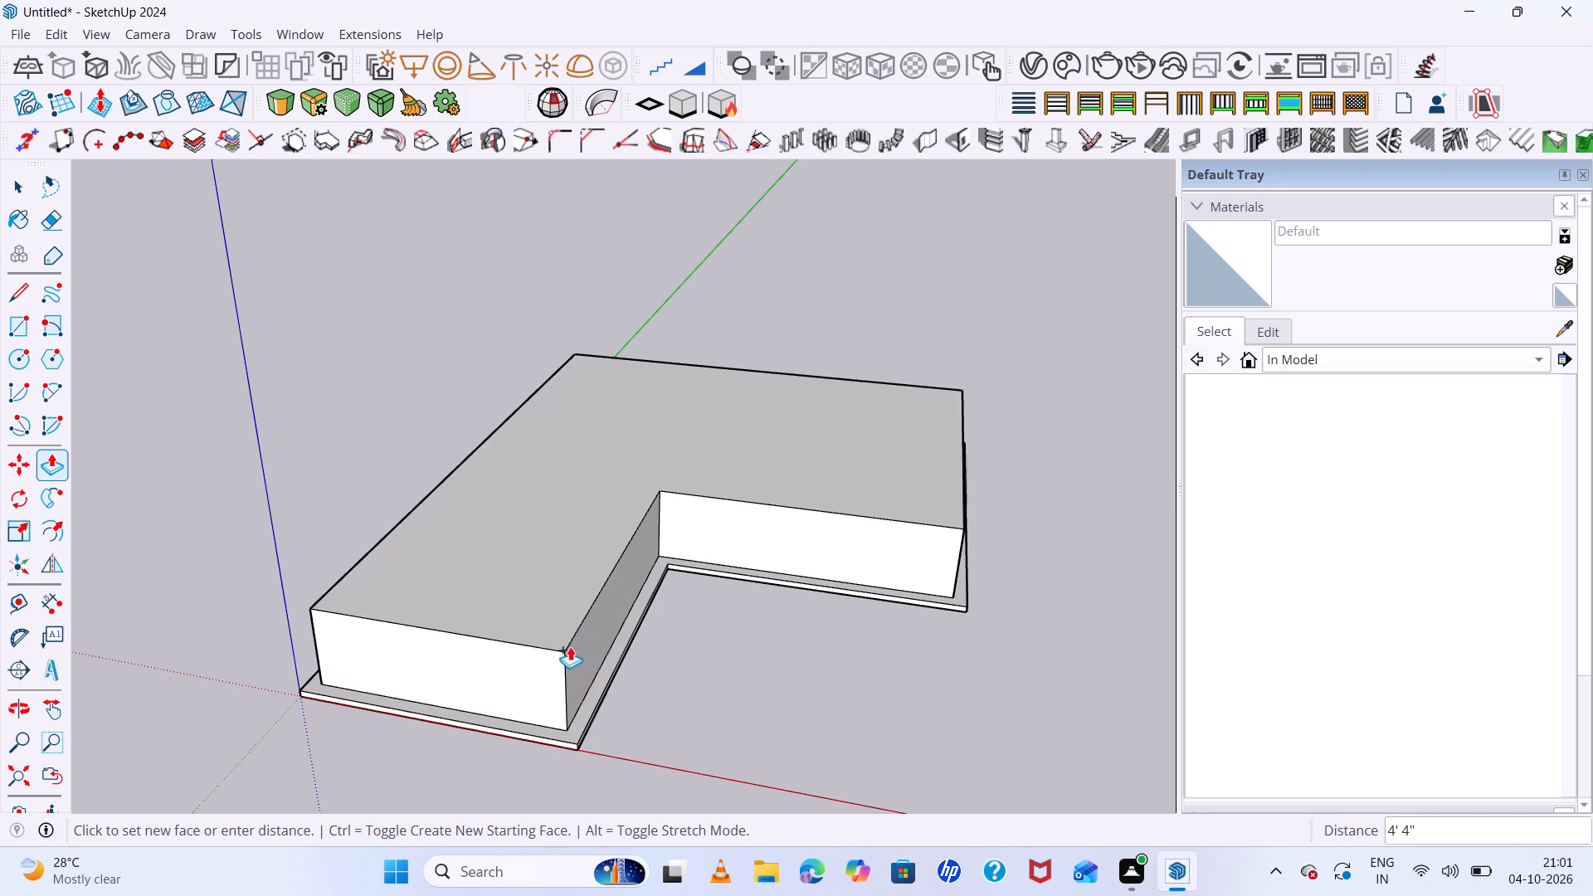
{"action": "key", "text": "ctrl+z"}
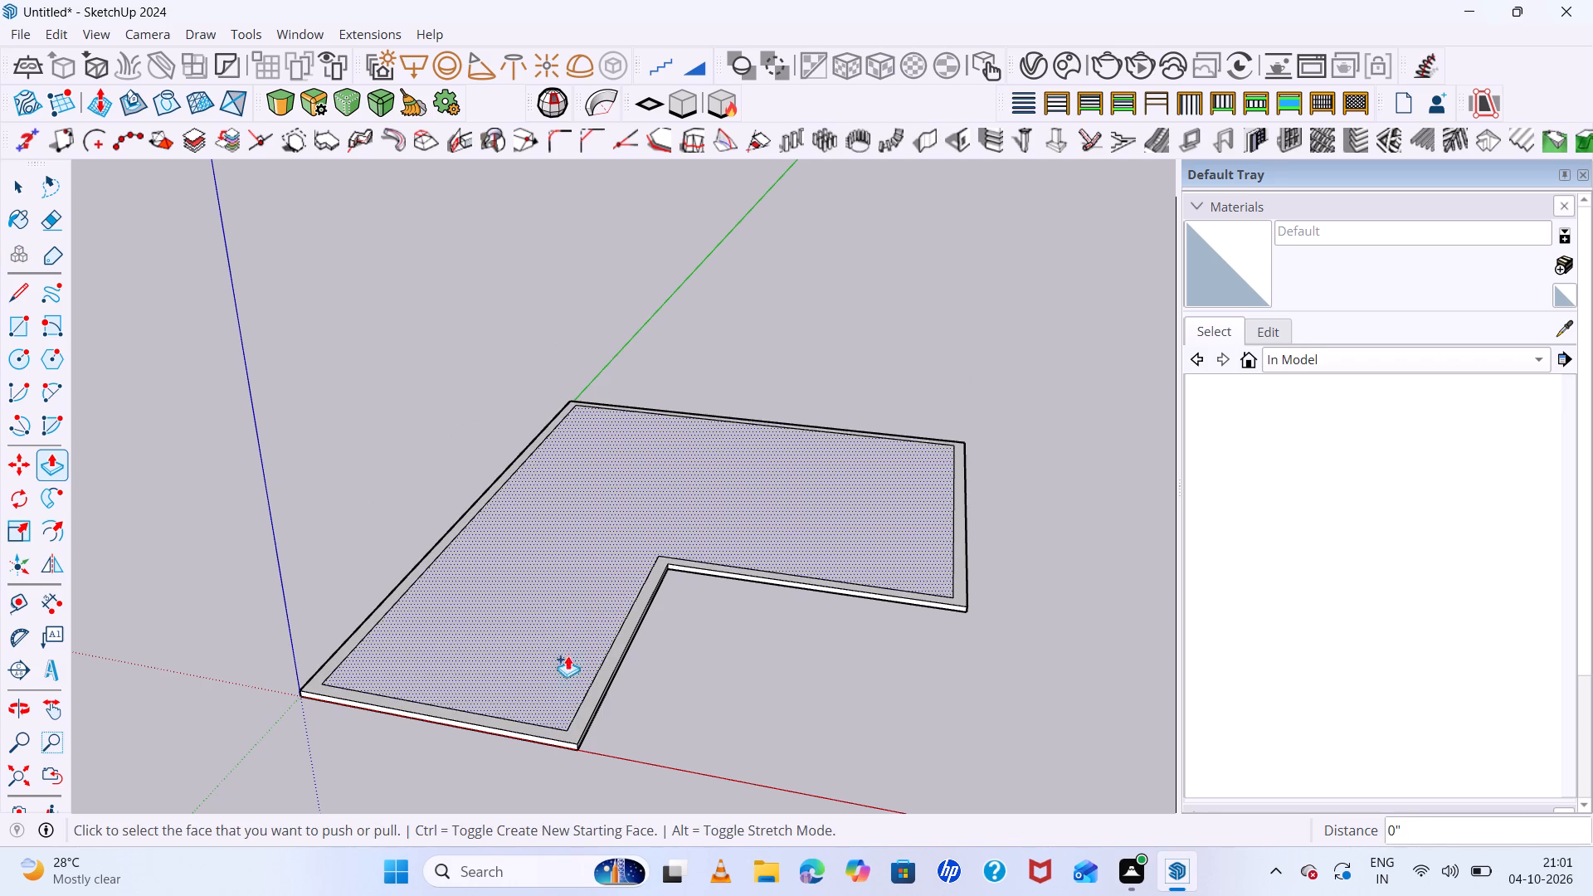
Extrude the 9" perimeter strip up 10' from a new starting face, separate from the slab's side faces.
{"action": "left_click", "coordinate": [583, 734]}
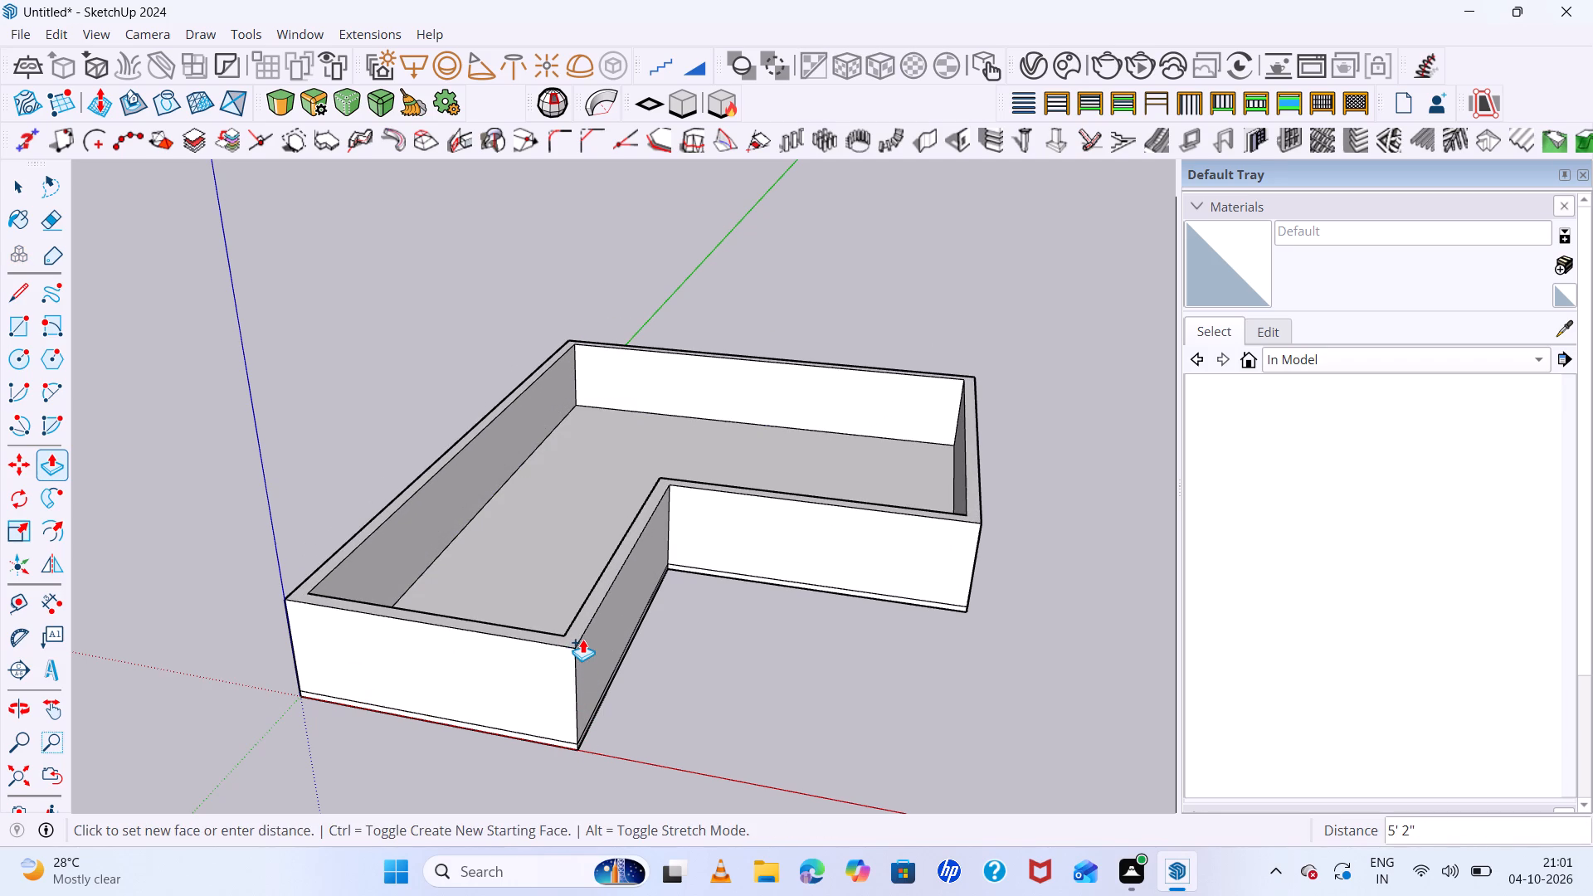
{"action": "type", "text": "10"}
{"action": "key", "text": "apostrophe"}
{"action": "key", "text": "Return"}
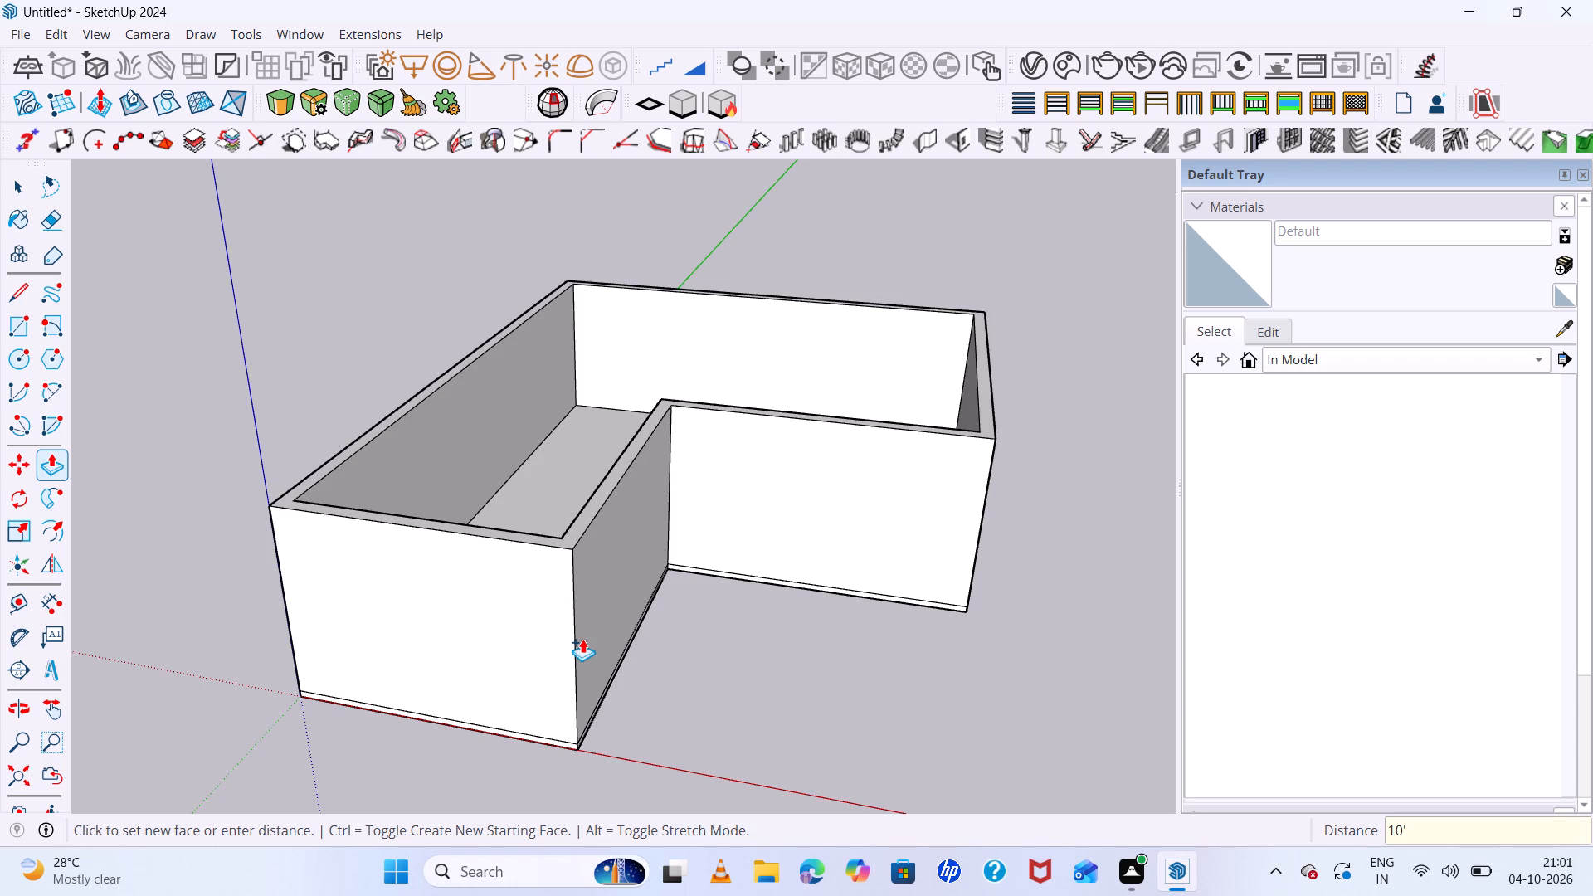
Draw a door rectangle about 5' 8" wide by 8' 4" high on the recessed front wall, starting on the slab line near the inner corner.
{"action": "middle_click_drag", "start_coordinate": [669, 718], "coordinate": [654, 485]}
{"action": "middle_click", "coordinate": [654, 485]}
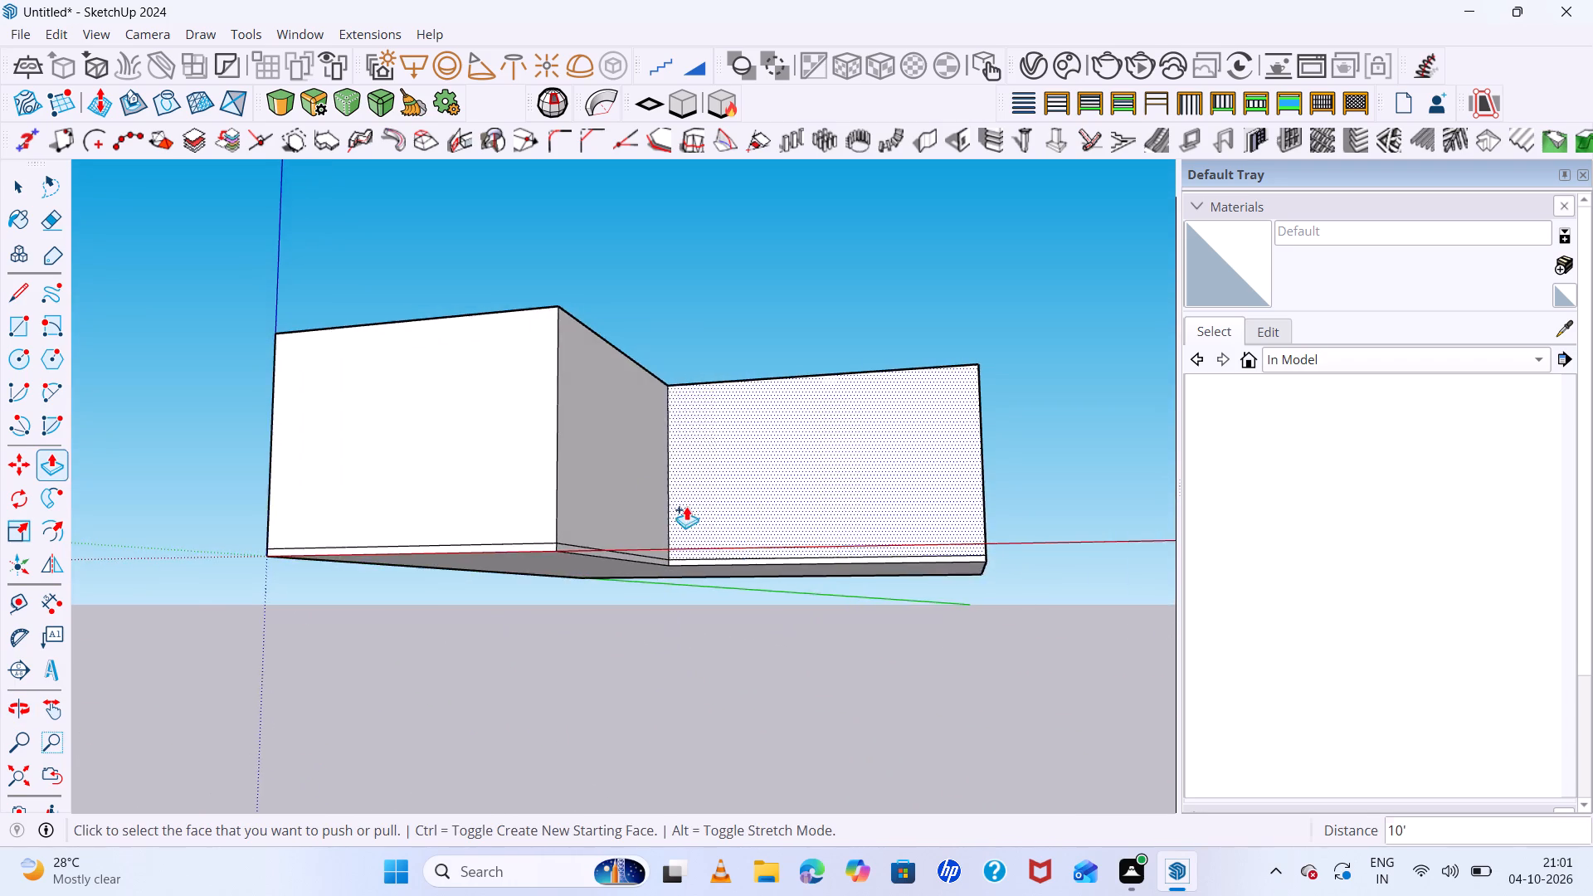
{"action": "scroll", "coordinate": [748, 538], "scroll_direction": "up", "scroll_amount": 5}
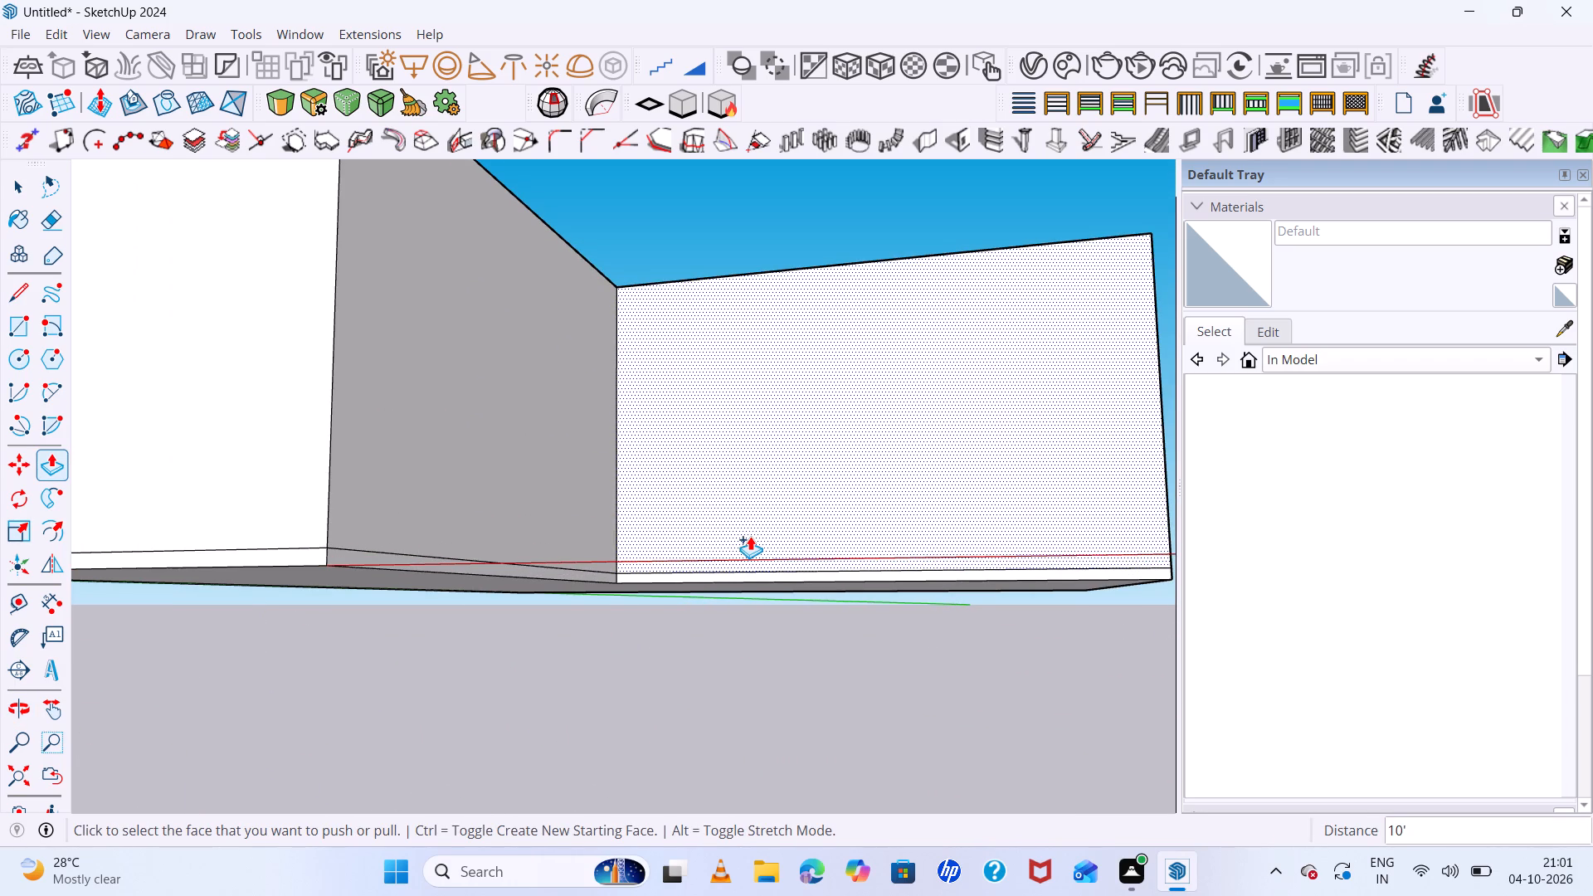
{"action": "middle_click_drag", "start_coordinate": [770, 578], "coordinate": [903, 671]}
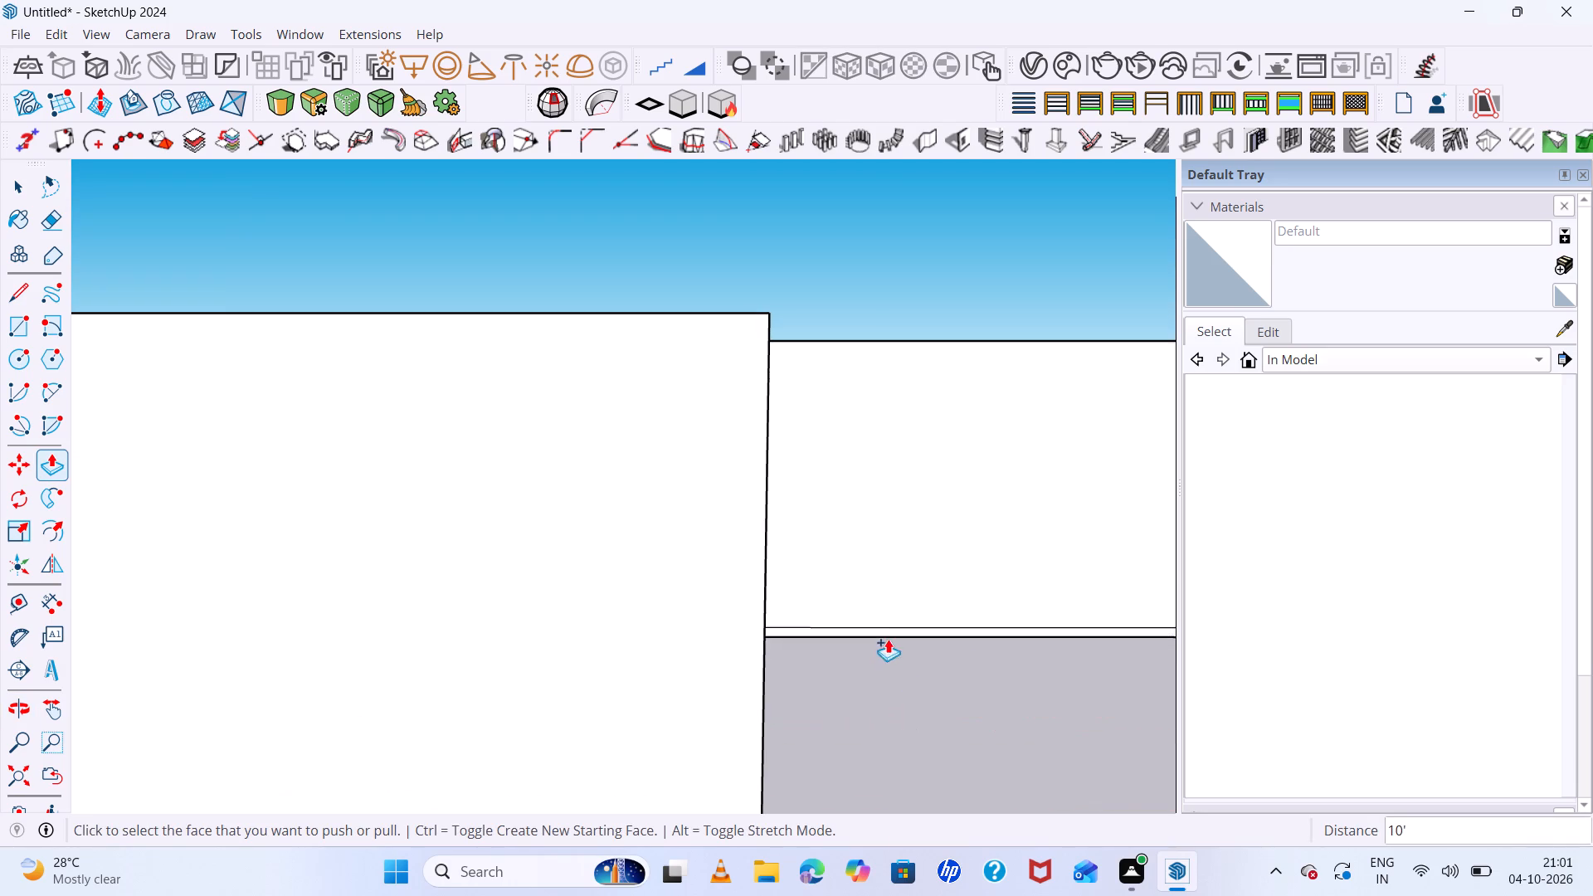
{"action": "scroll", "coordinate": [743, 520], "scroll_direction": "down", "scroll_amount": 10}
{"action": "scroll", "coordinate": [1016, 538], "scroll_direction": "up", "scroll_amount": 4}
{"action": "scroll", "coordinate": [668, 606], "scroll_direction": "up", "scroll_amount": 5}
{"action": "key", "text": "r"}
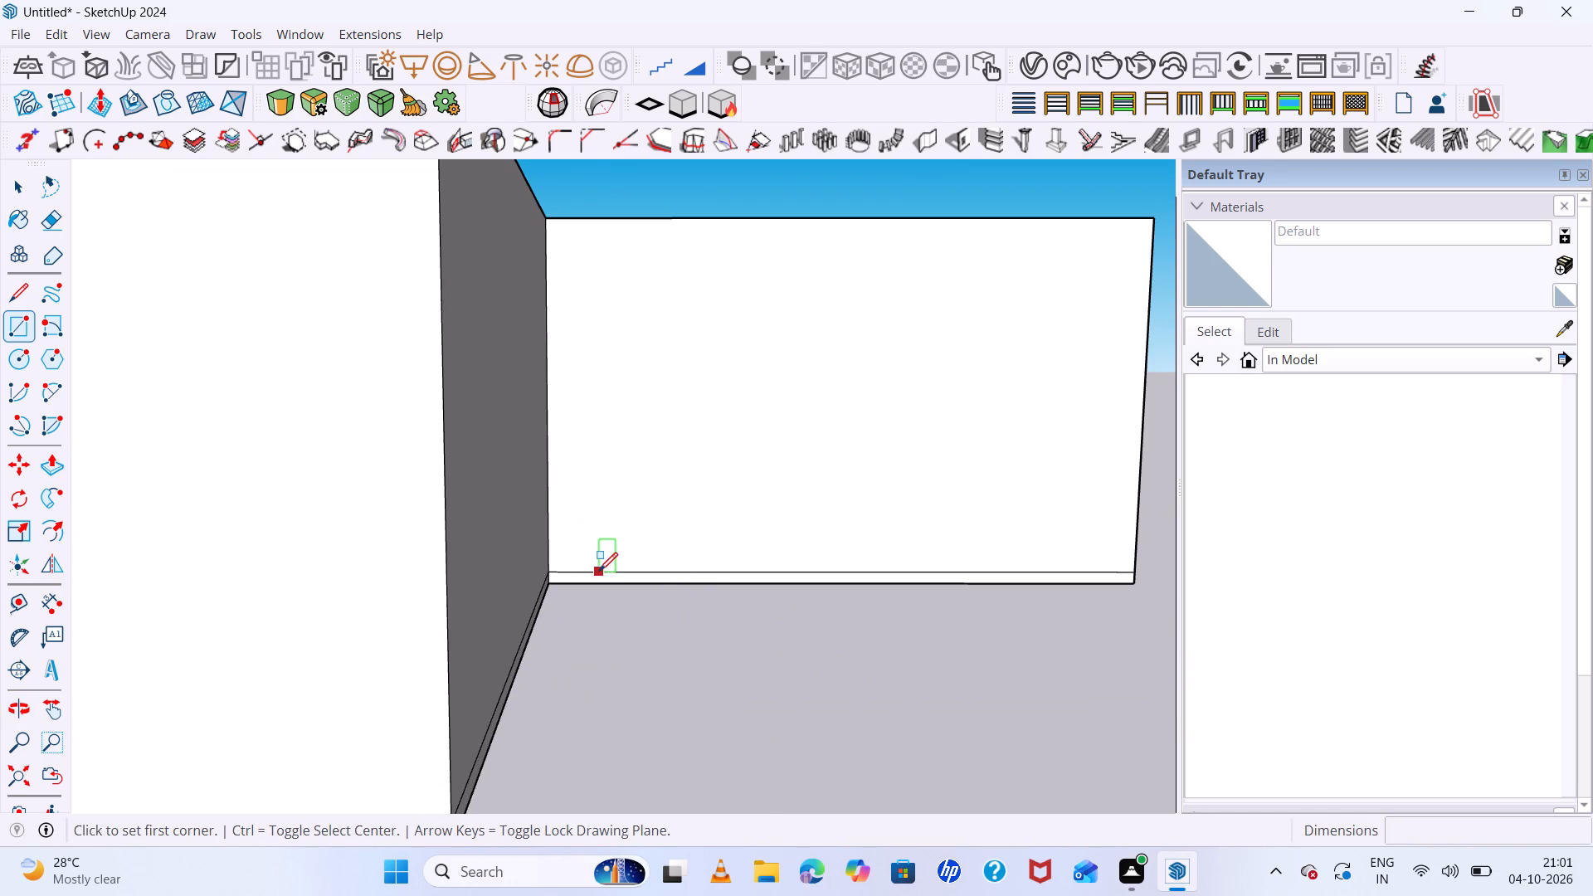
{"action": "left_click", "coordinate": [599, 571]}
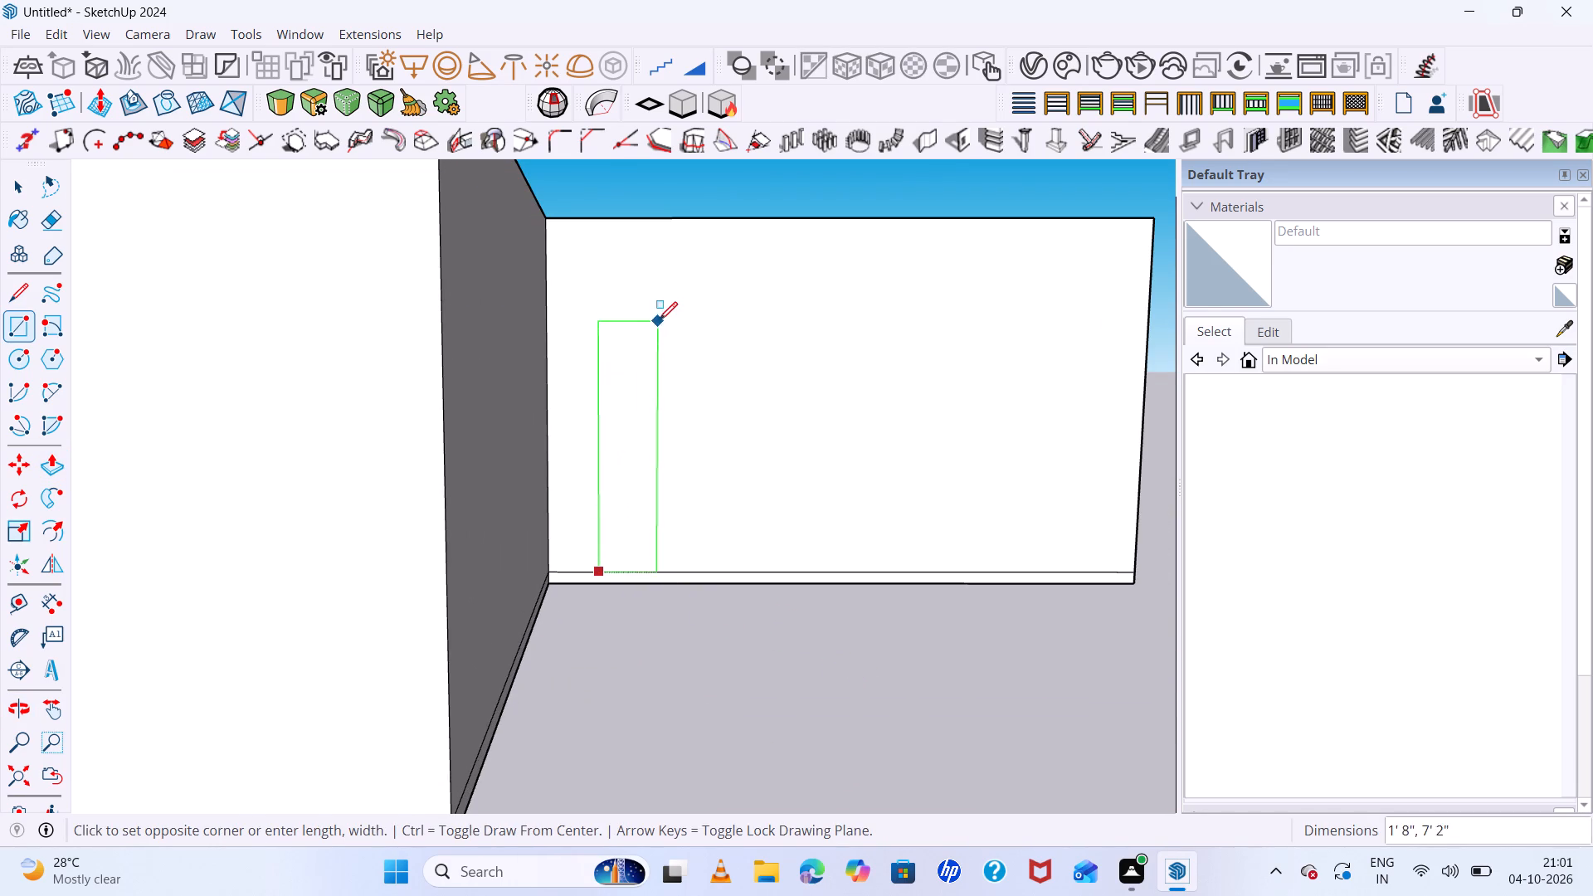
{"action": "left_click", "coordinate": [801, 280]}
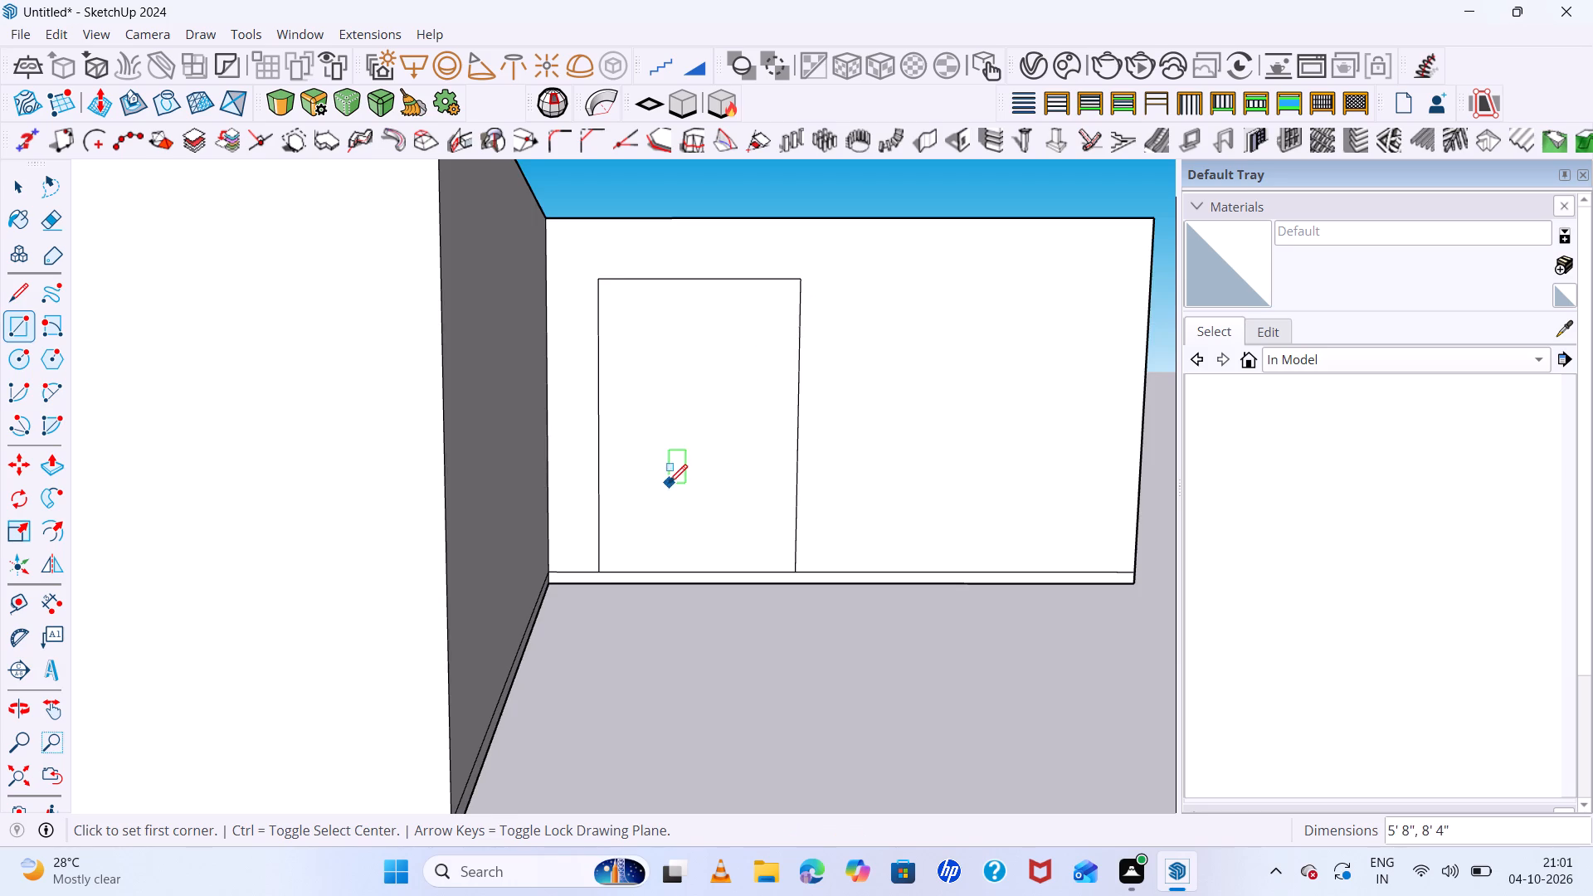
Draw a window rectangle about 6' wide by 4' high on the recessed front wall, beside the door outline.
{"action": "scroll", "coordinate": [669, 484], "scroll_direction": "down", "scroll_amount": 5}
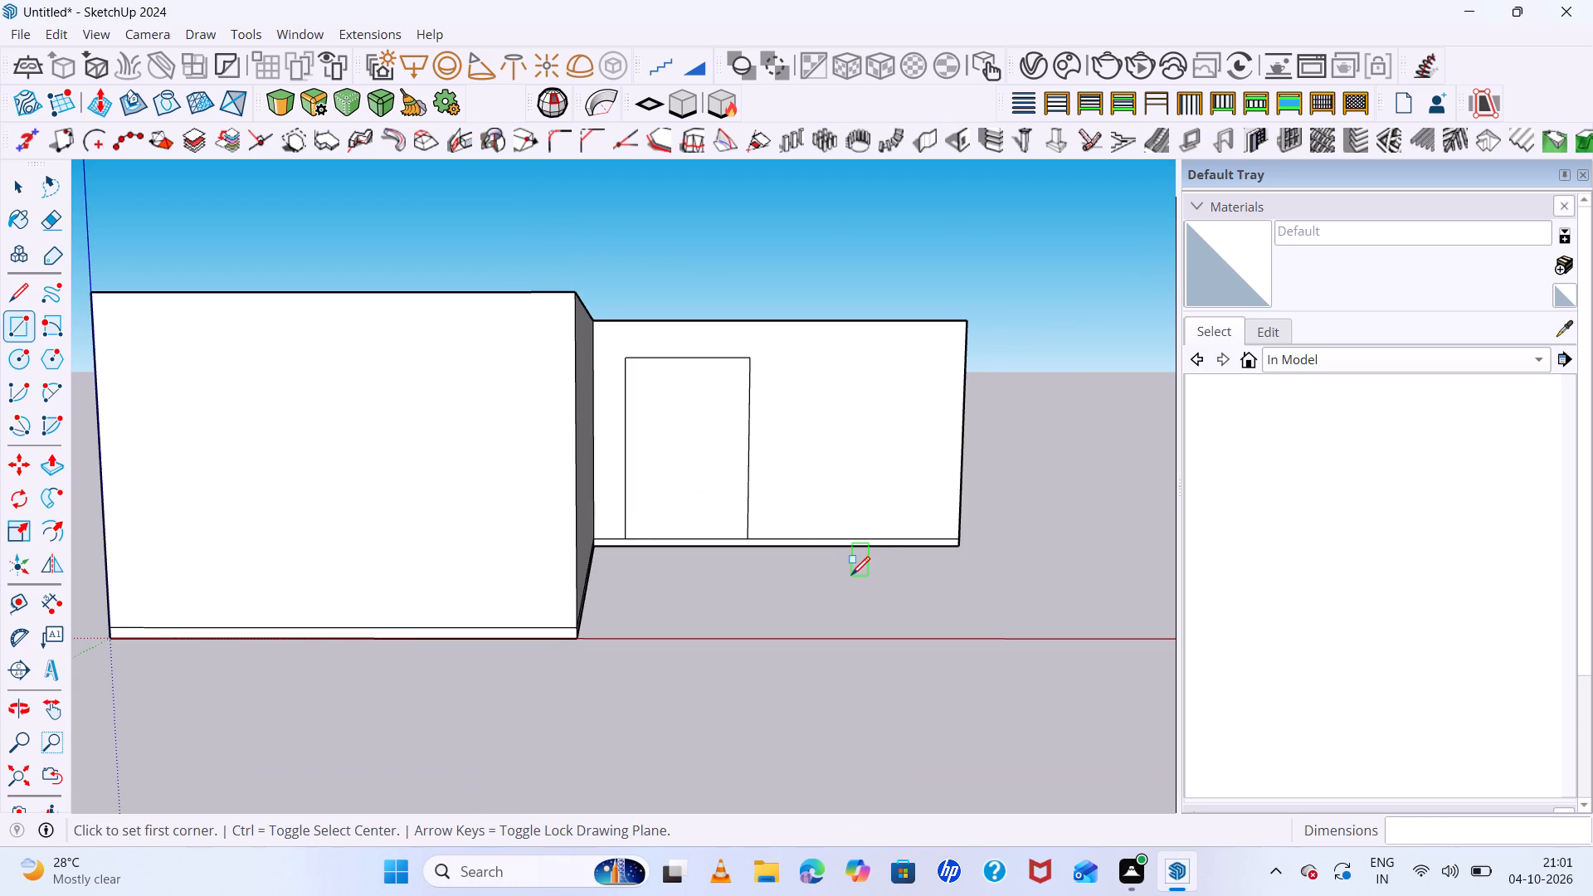
{"action": "scroll", "coordinate": [860, 578], "scroll_direction": "down", "scroll_amount": 5}
{"action": "middle_click_drag", "start_coordinate": [904, 544], "coordinate": [904, 787]}
{"action": "scroll", "coordinate": [893, 490], "scroll_direction": "up", "scroll_amount": 4}
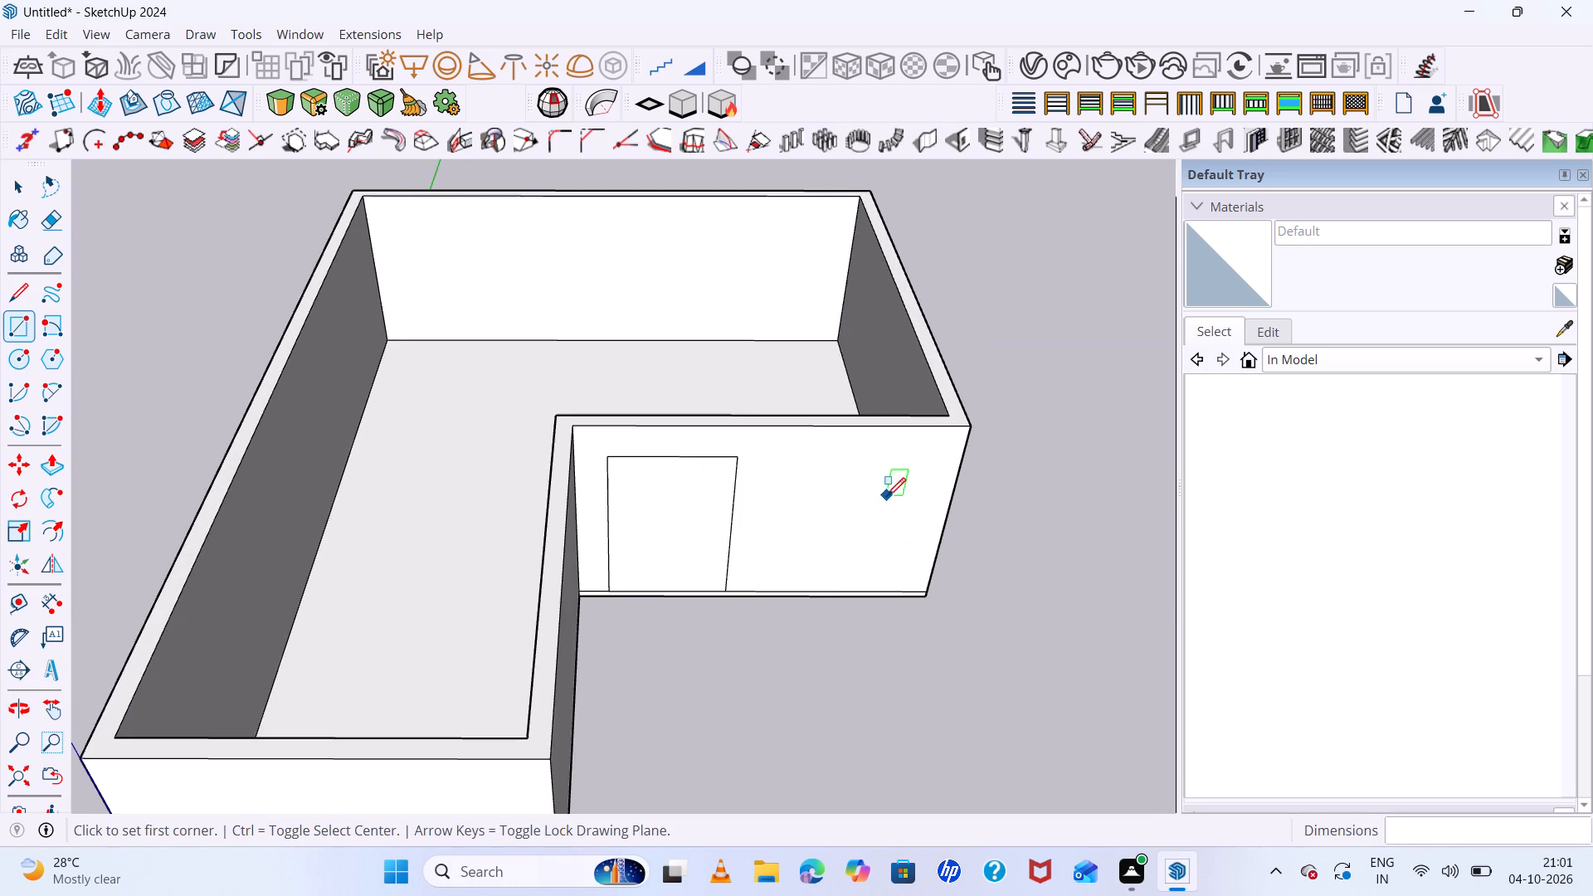
{"action": "middle_click_drag", "start_coordinate": [992, 589], "coordinate": [965, 553]}
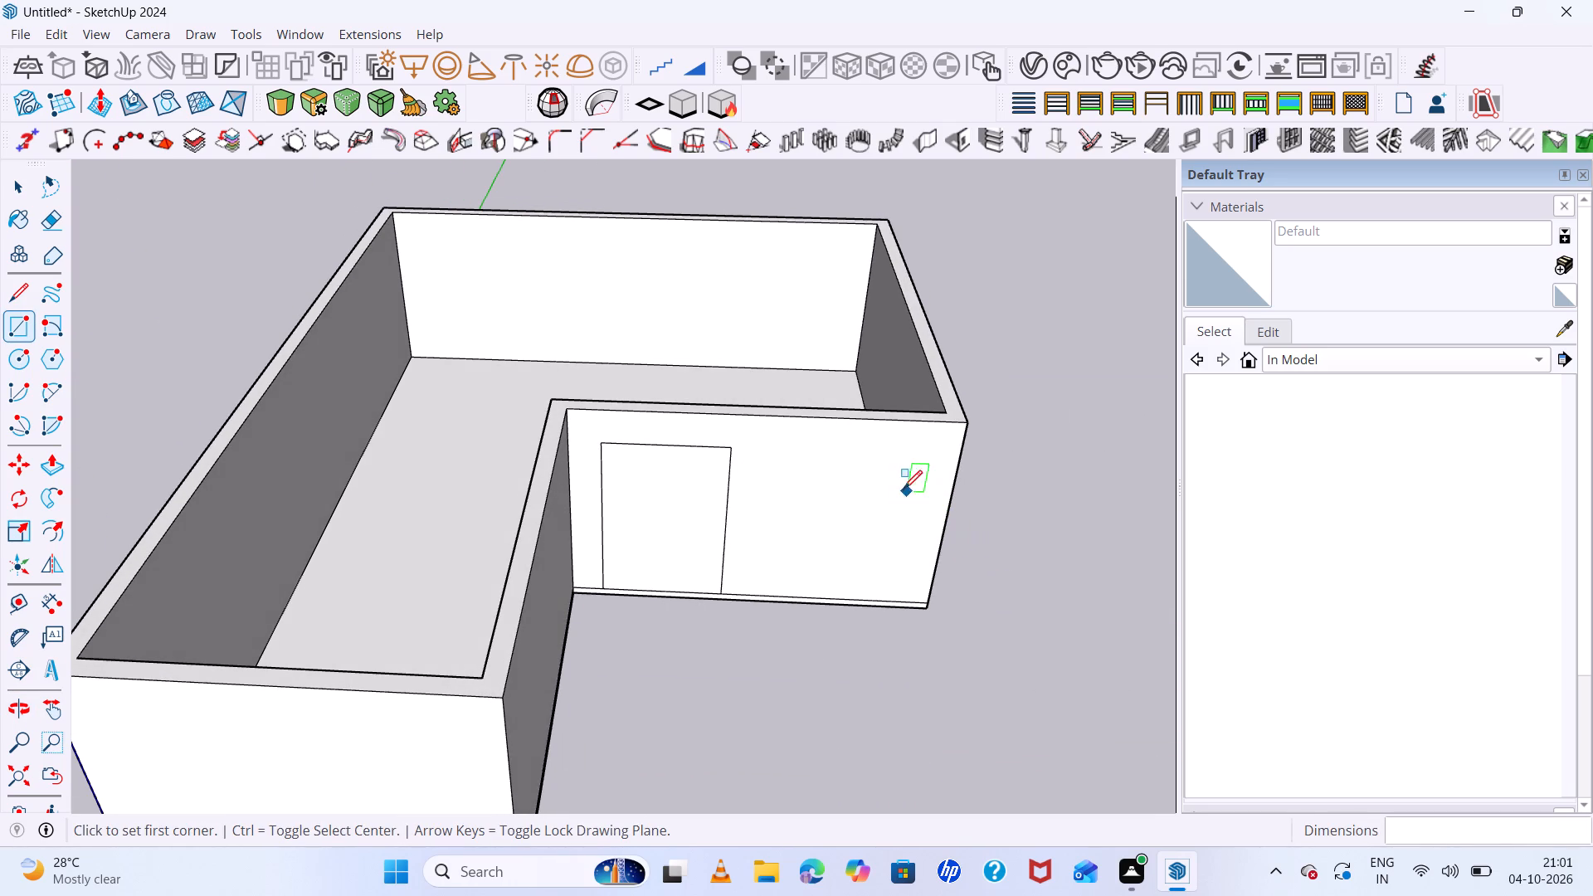
{"action": "left_click", "coordinate": [773, 473]}
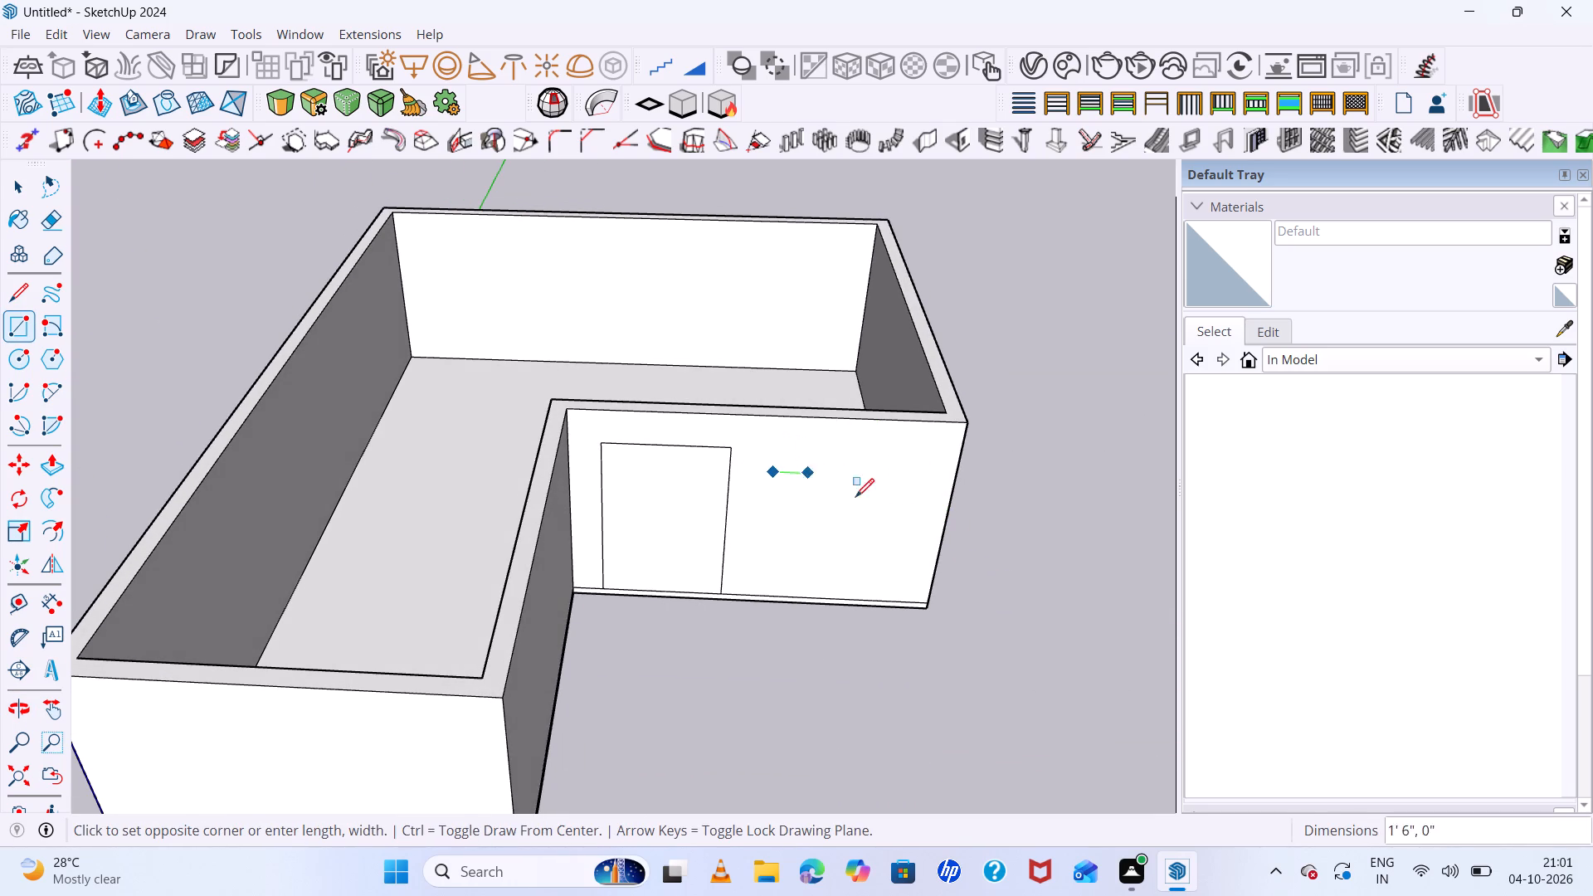
{"action": "left_click", "coordinate": [899, 550]}
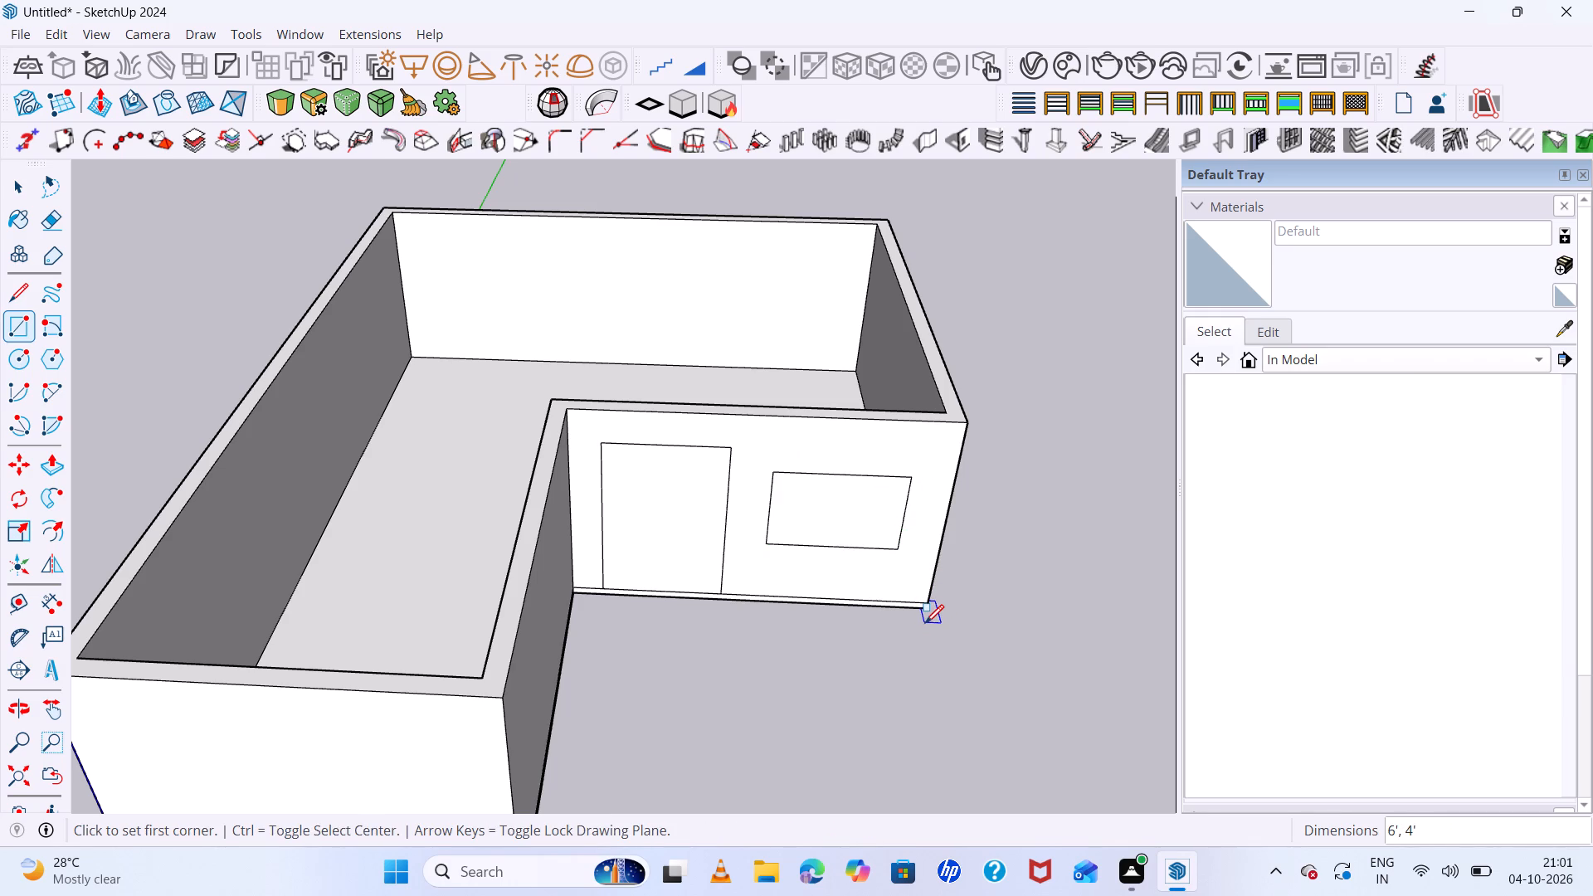
Push the door and window rectangles 9" through the recessed front wall to cut both openings.
{"action": "key", "text": "p"}
{"action": "left_click", "coordinate": [664, 528]}
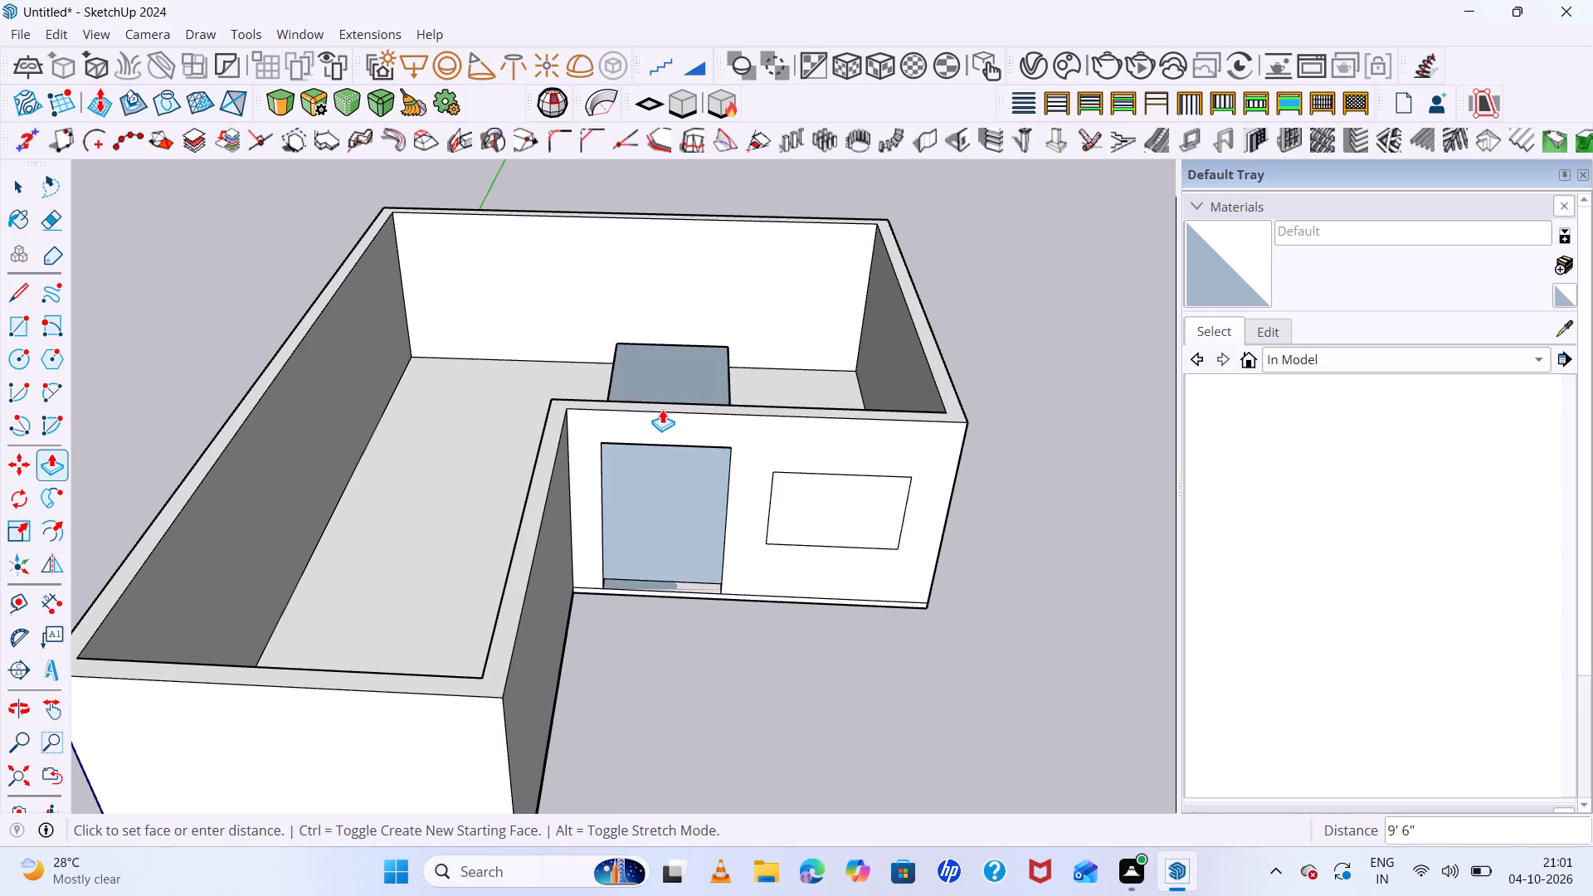
{"action": "left_click", "coordinate": [663, 404]}
{"action": "left_click", "coordinate": [819, 524]}
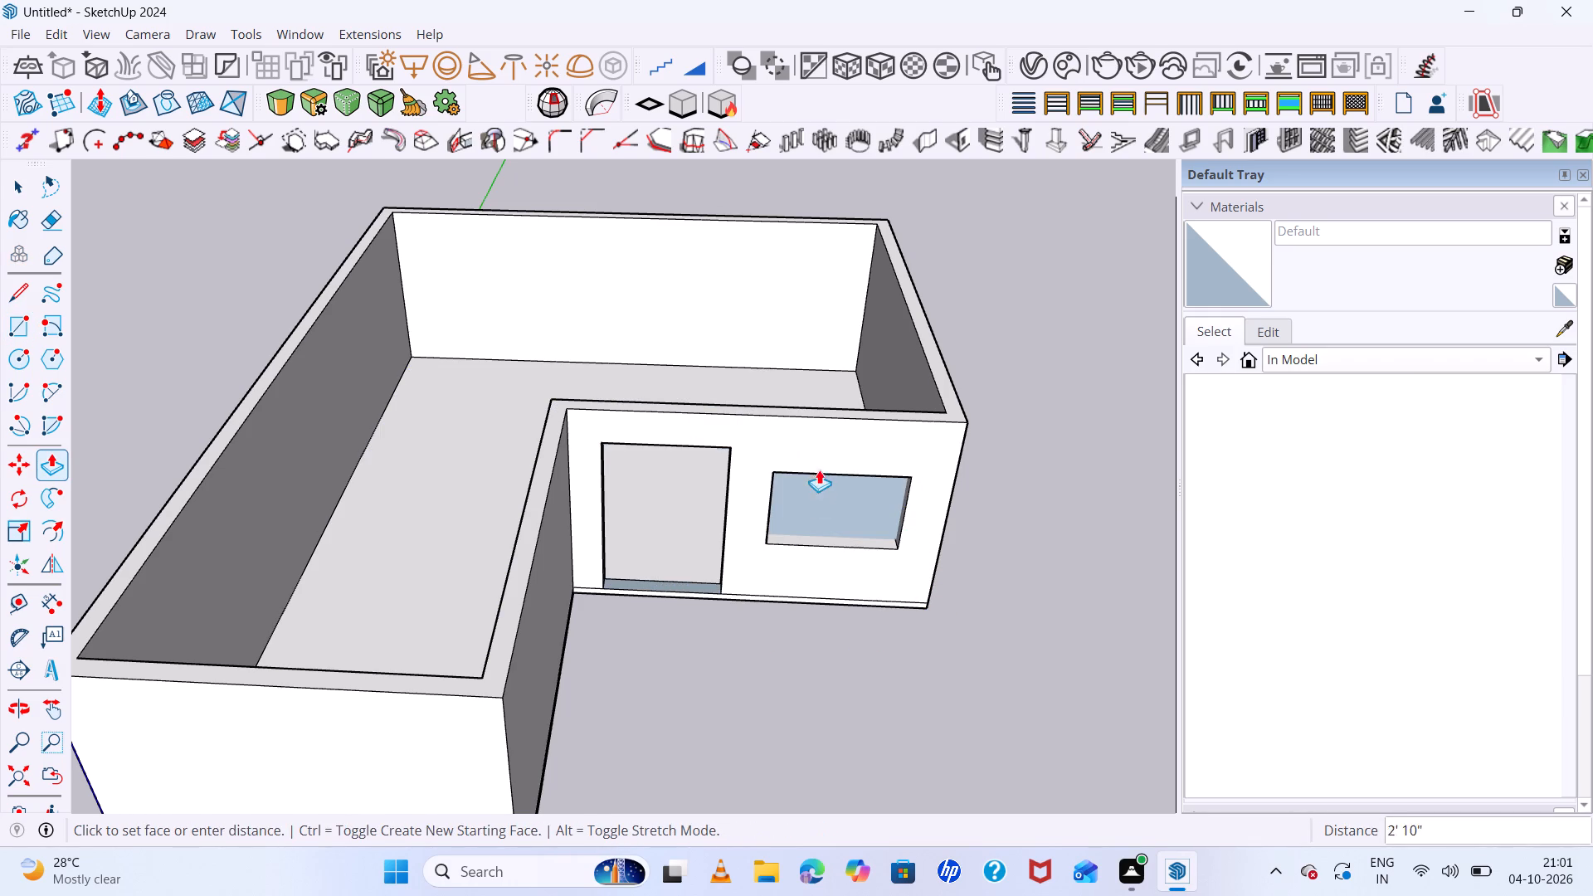
{"action": "left_click", "coordinate": [818, 410]}
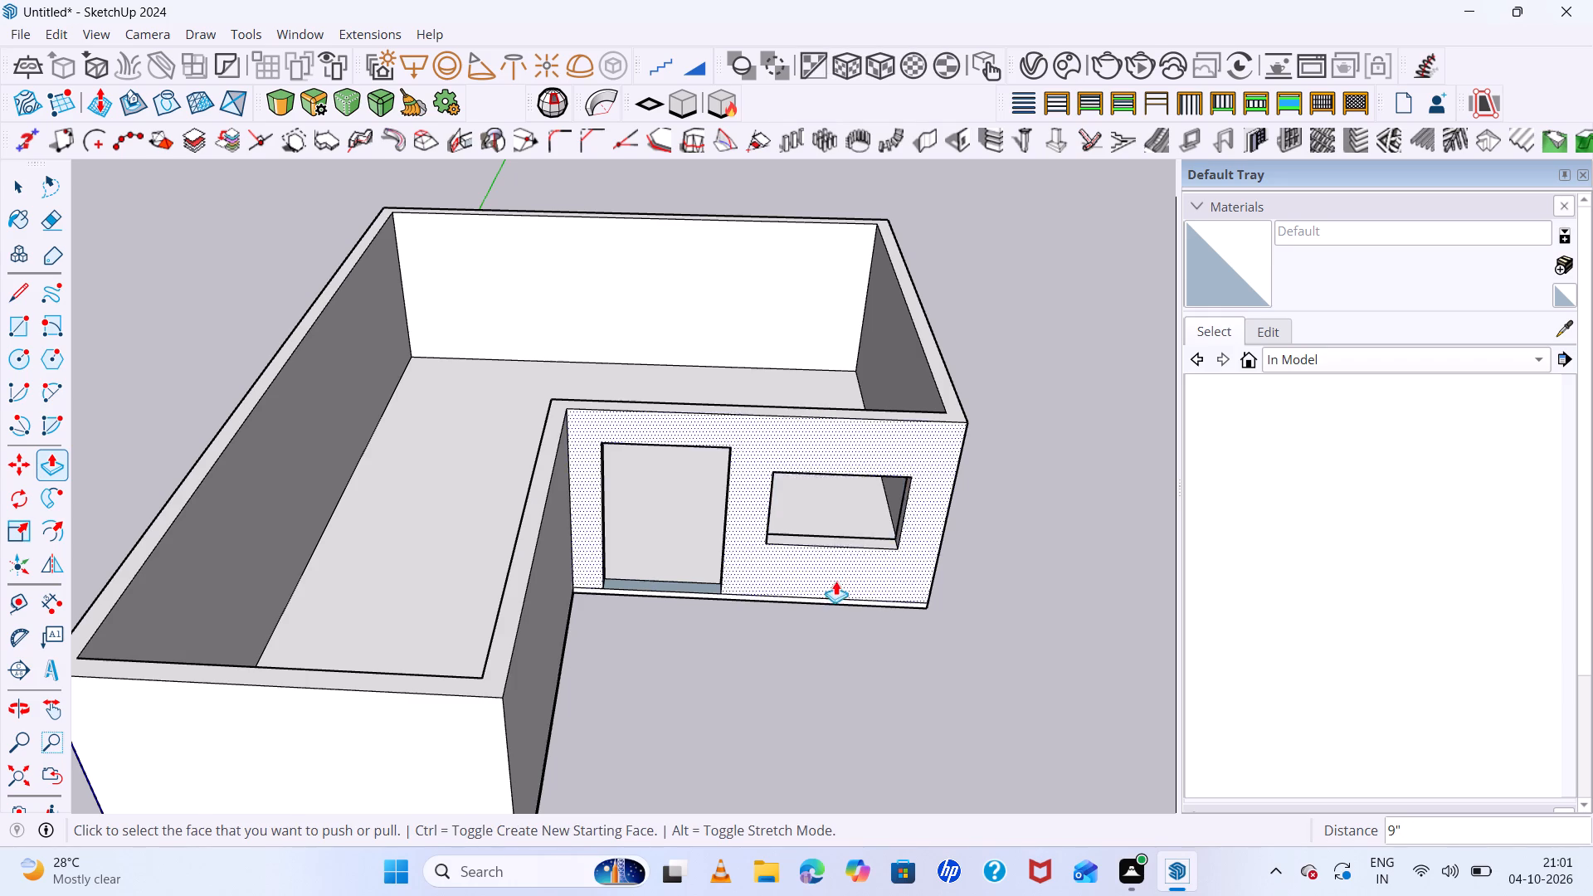
Draw a large window rectangle across the middle of the projecting wing's front wall.
{"action": "scroll", "coordinate": [837, 587], "scroll_direction": "down", "scroll_amount": 5}
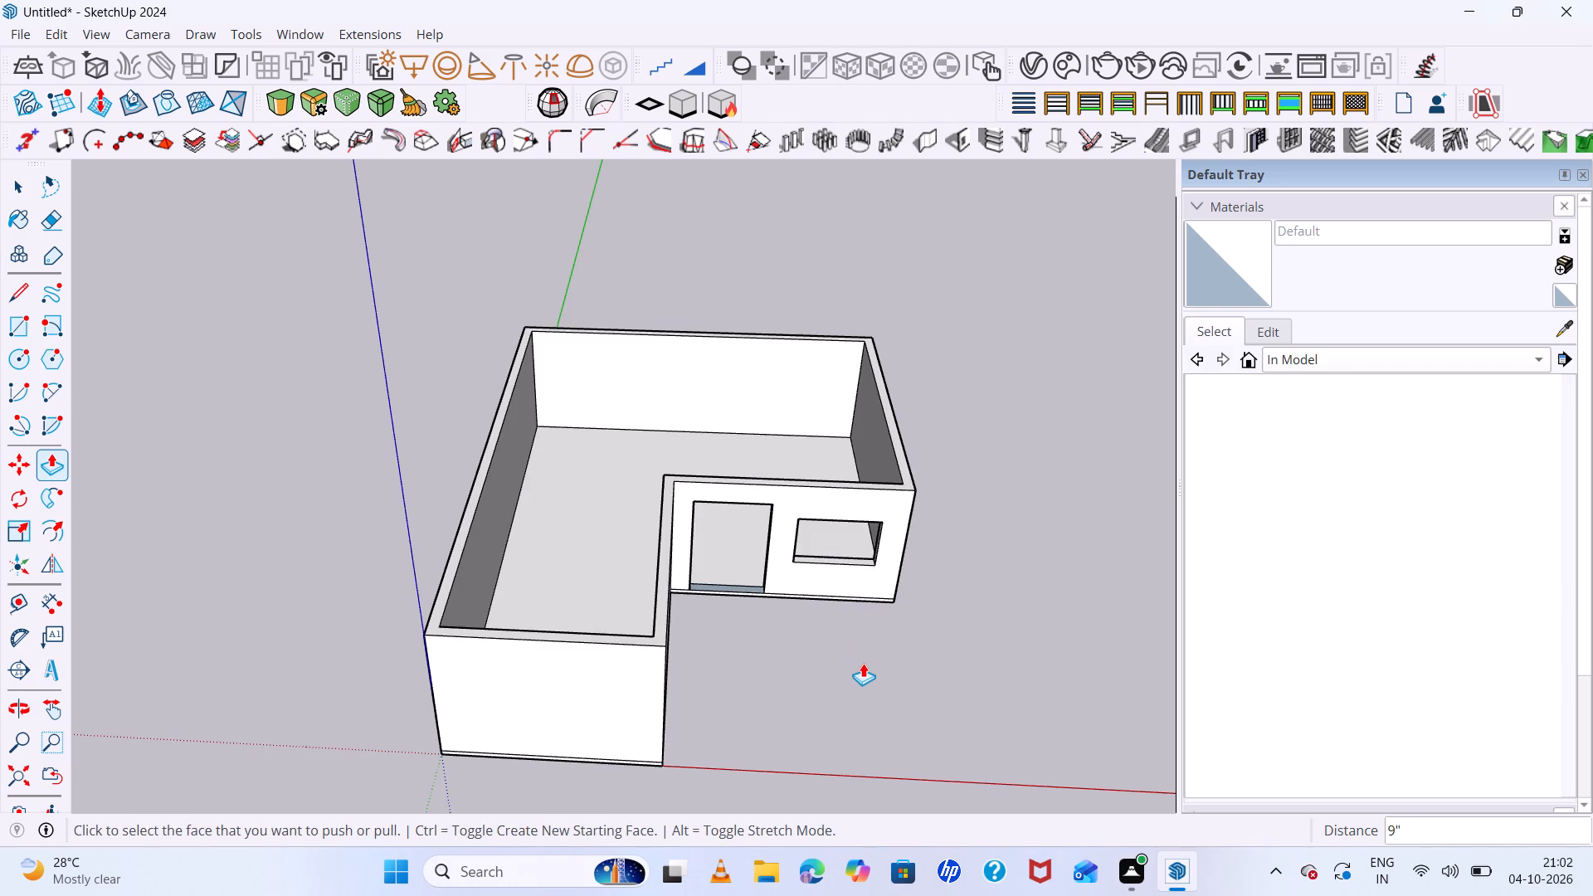
{"action": "scroll", "coordinate": [863, 663], "scroll_direction": "down", "scroll_amount": 1}
{"action": "middle_click_drag", "start_coordinate": [863, 660], "coordinate": [837, 472]}
{"action": "middle_click", "coordinate": [837, 472]}
{"action": "scroll", "coordinate": [674, 661], "scroll_direction": "up", "scroll_amount": 3}
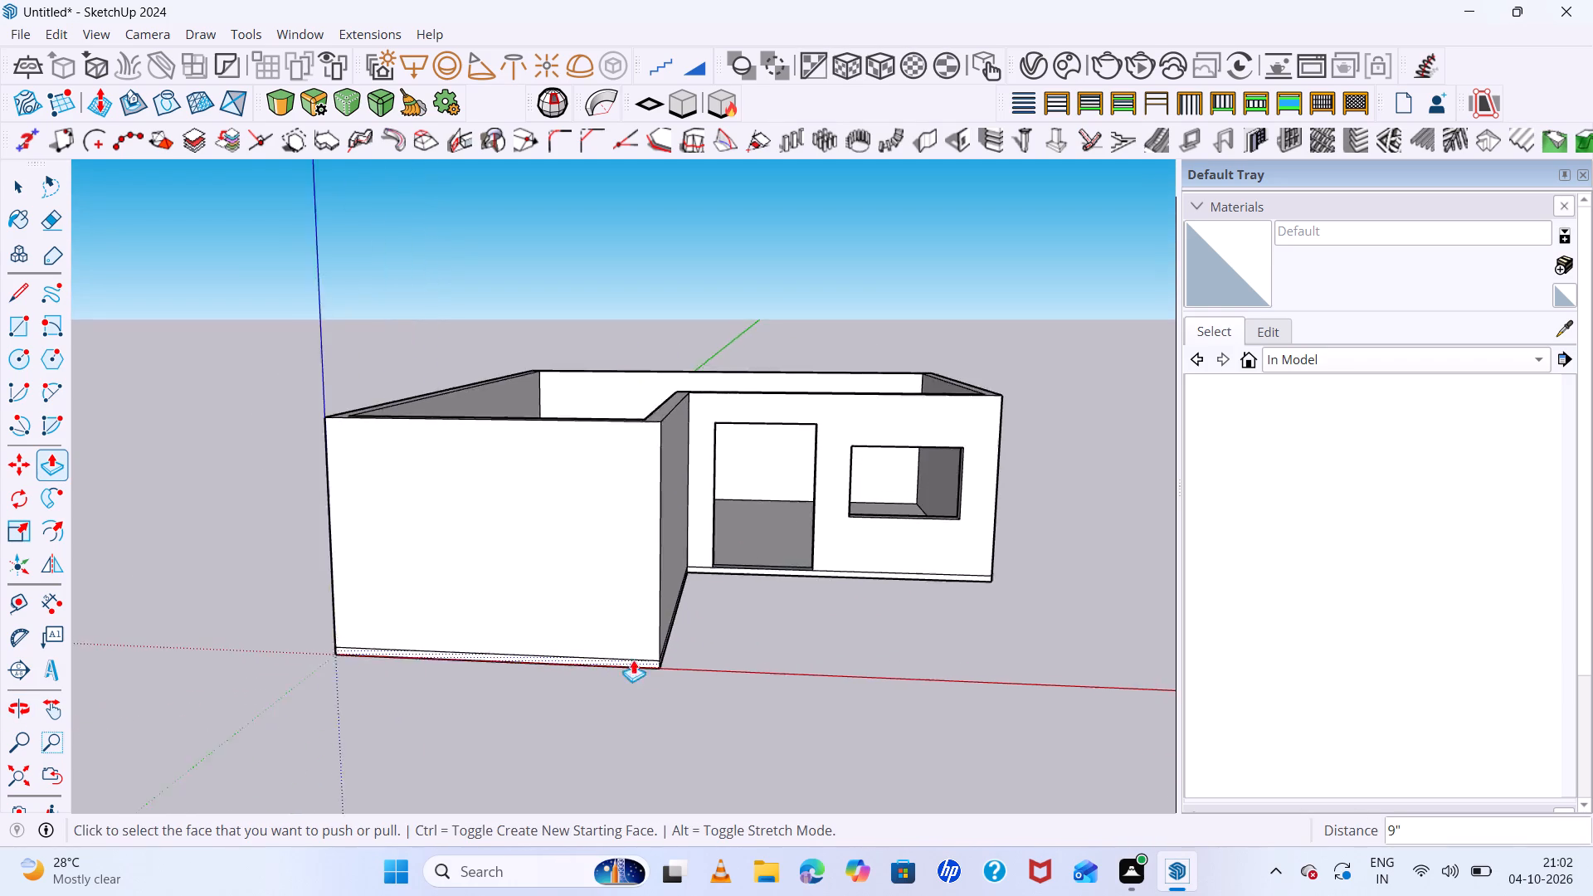
{"action": "scroll", "coordinate": [633, 660], "scroll_direction": "up", "scroll_amount": 2}
{"action": "middle_click_drag", "start_coordinate": [588, 655], "coordinate": [705, 638]}
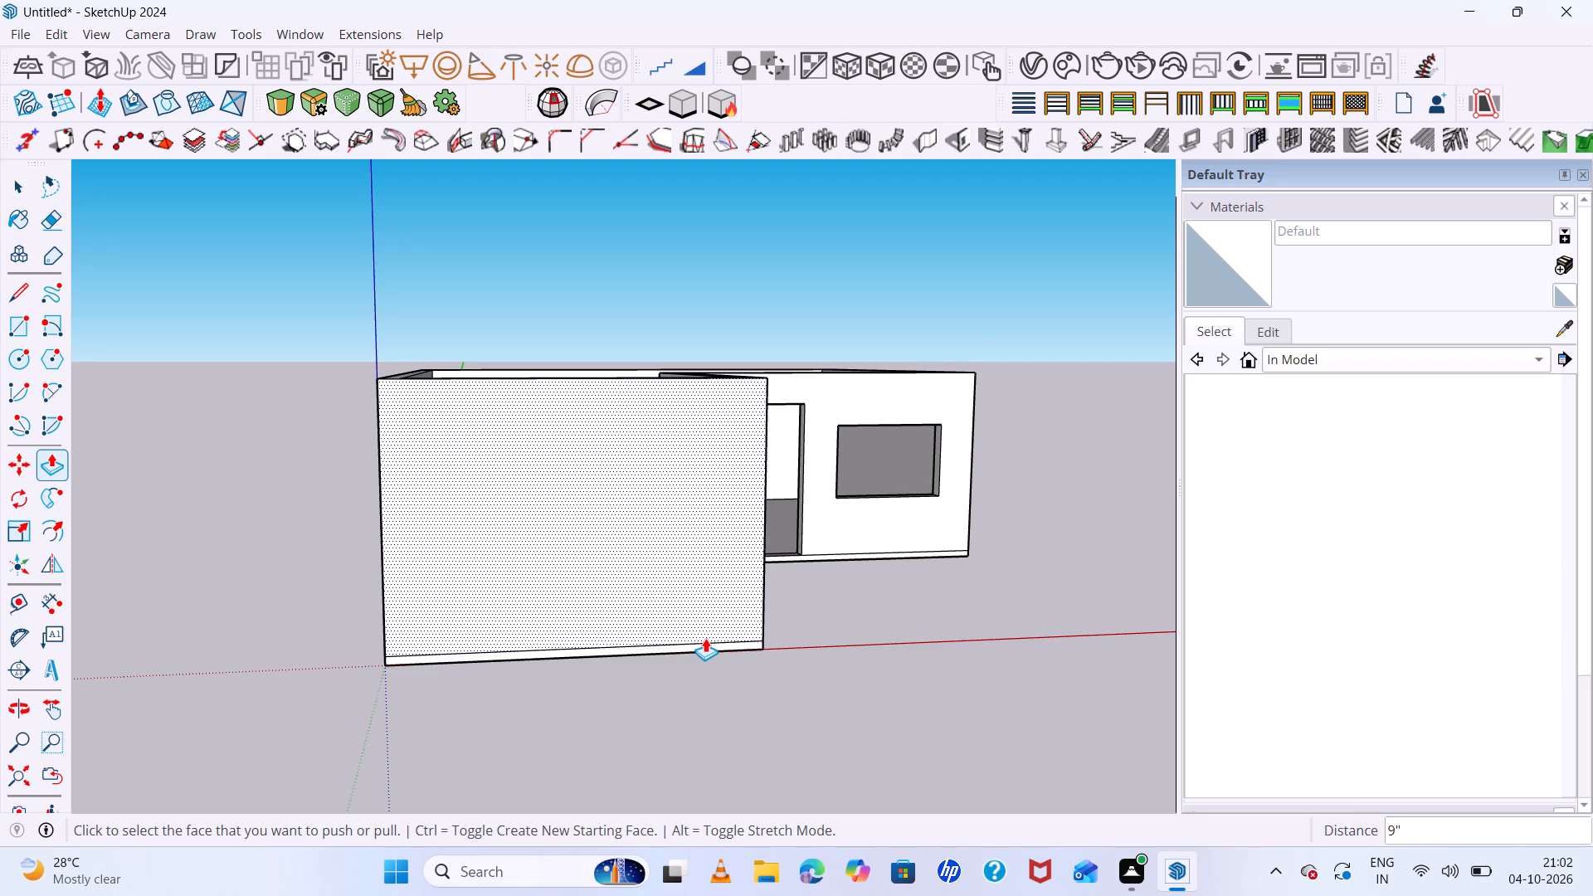
{"action": "key", "text": "r"}
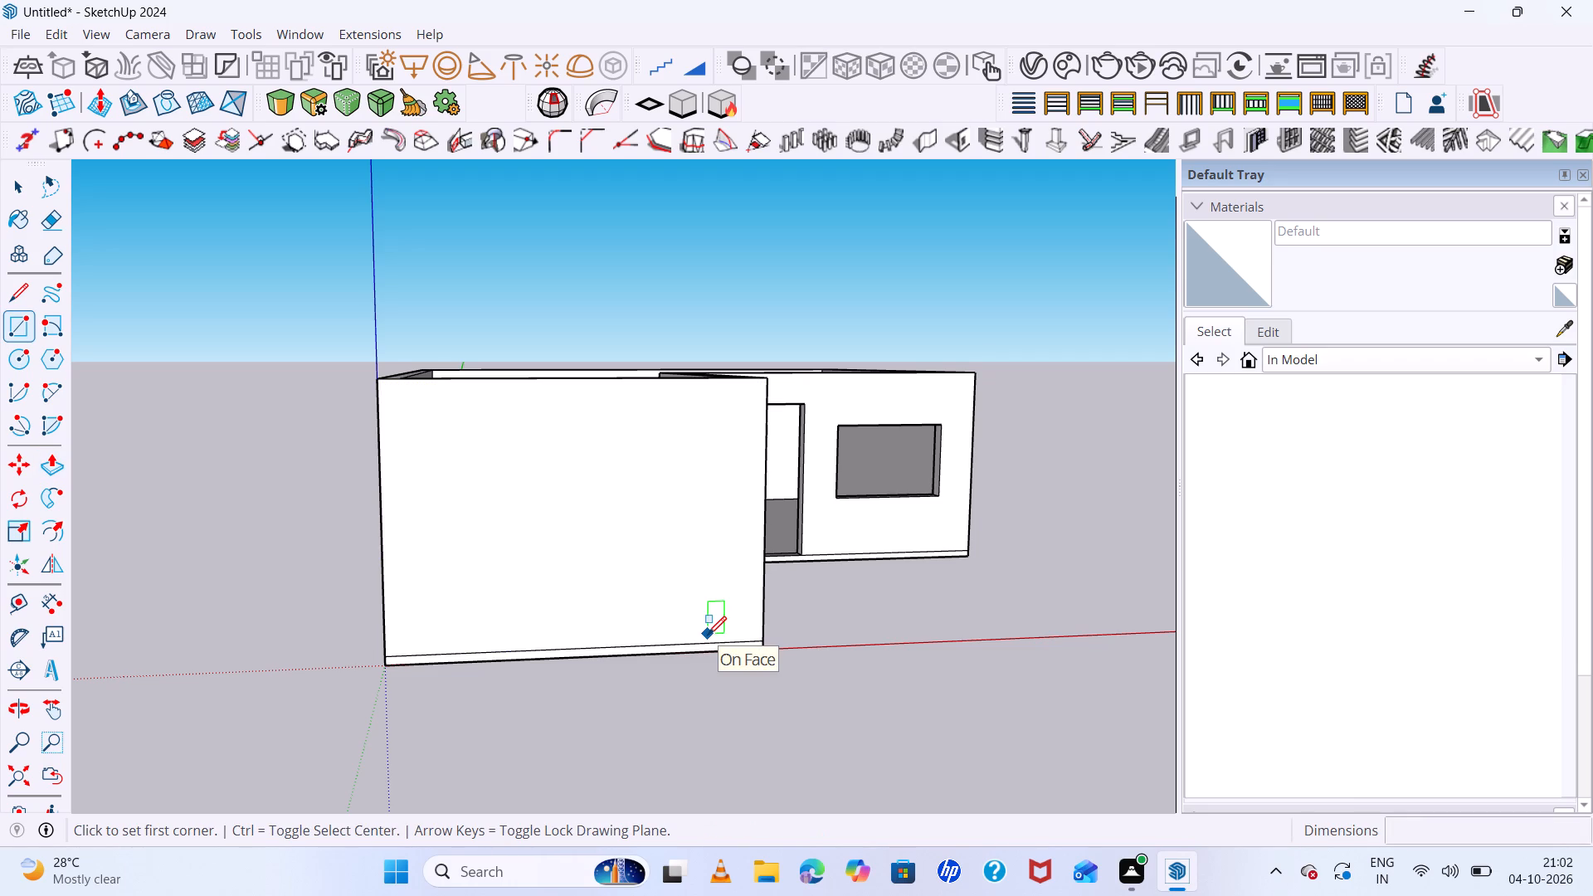
{"action": "middle_click_drag", "start_coordinate": [683, 667], "coordinate": [670, 631]}
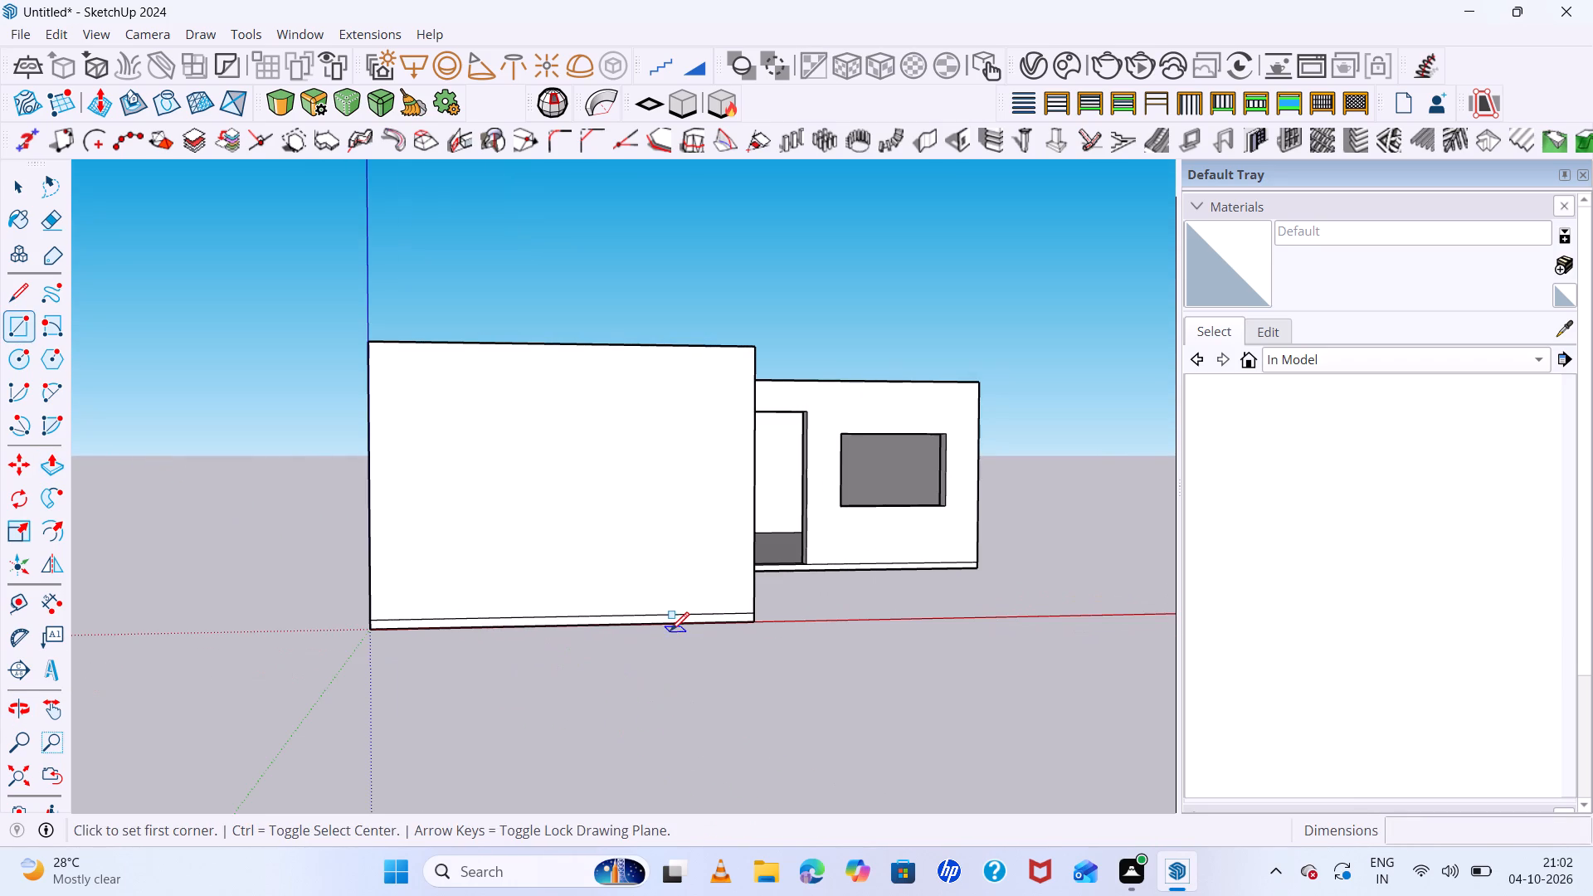
{"action": "left_click", "coordinate": [434, 401]}
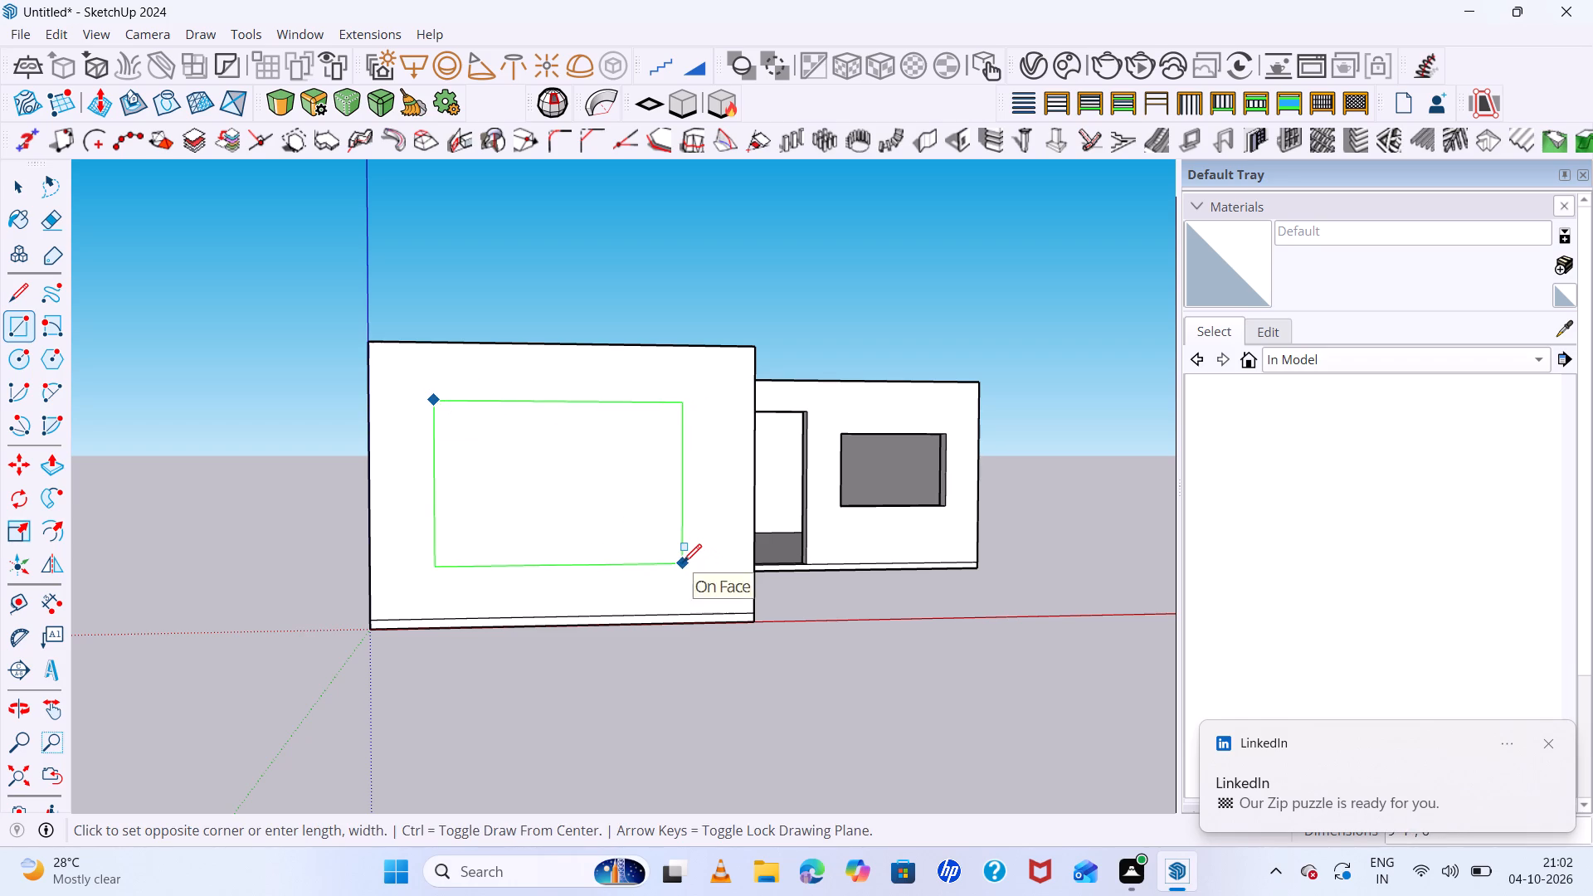
{"action": "left_click", "coordinate": [696, 558]}
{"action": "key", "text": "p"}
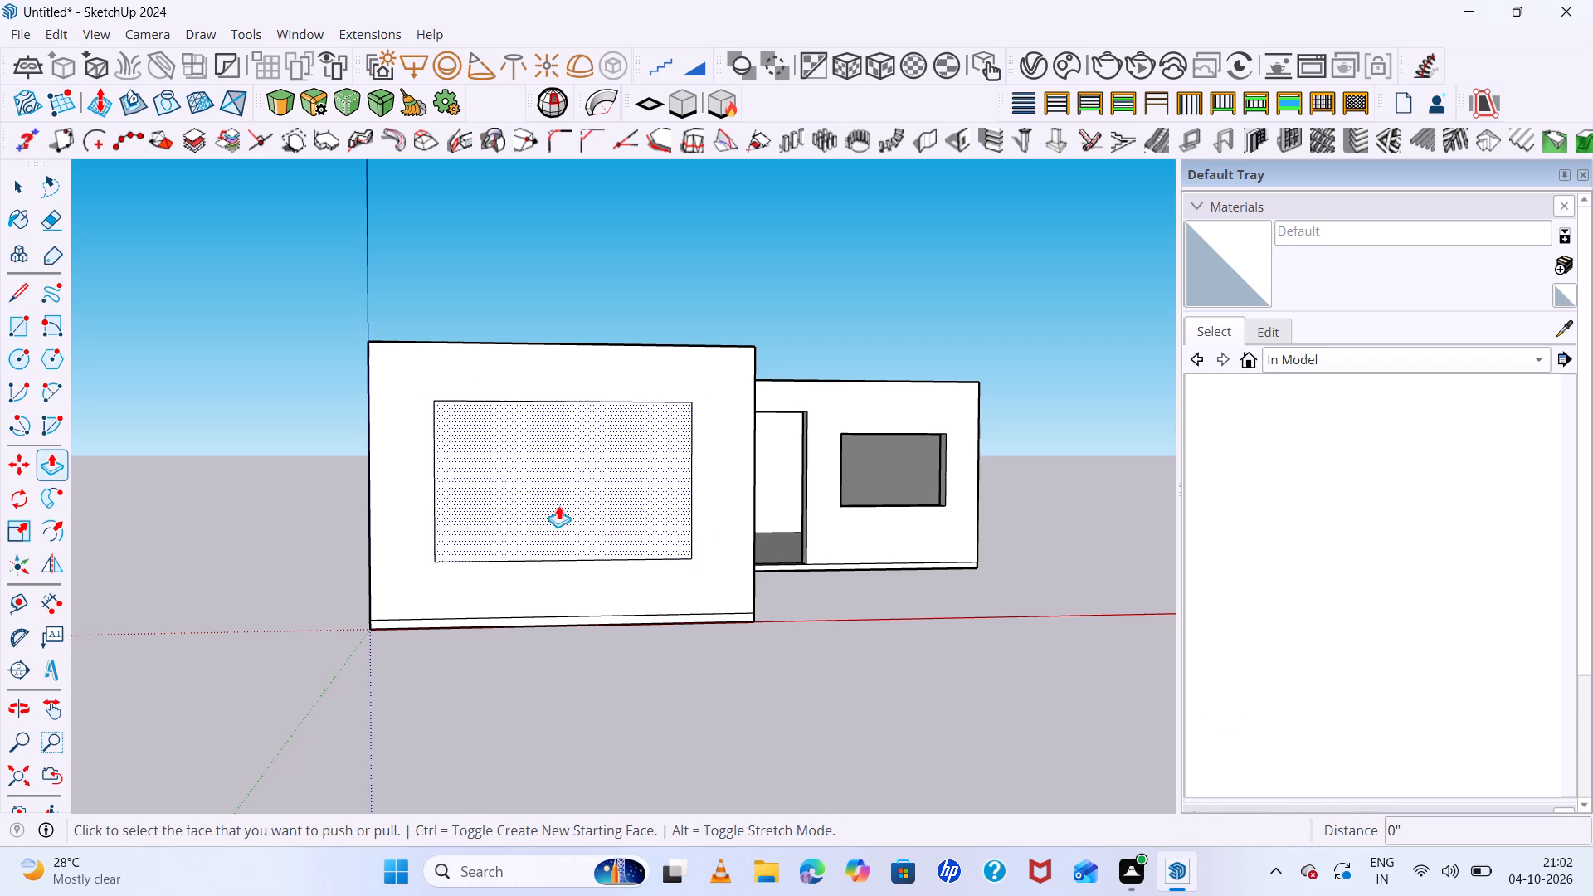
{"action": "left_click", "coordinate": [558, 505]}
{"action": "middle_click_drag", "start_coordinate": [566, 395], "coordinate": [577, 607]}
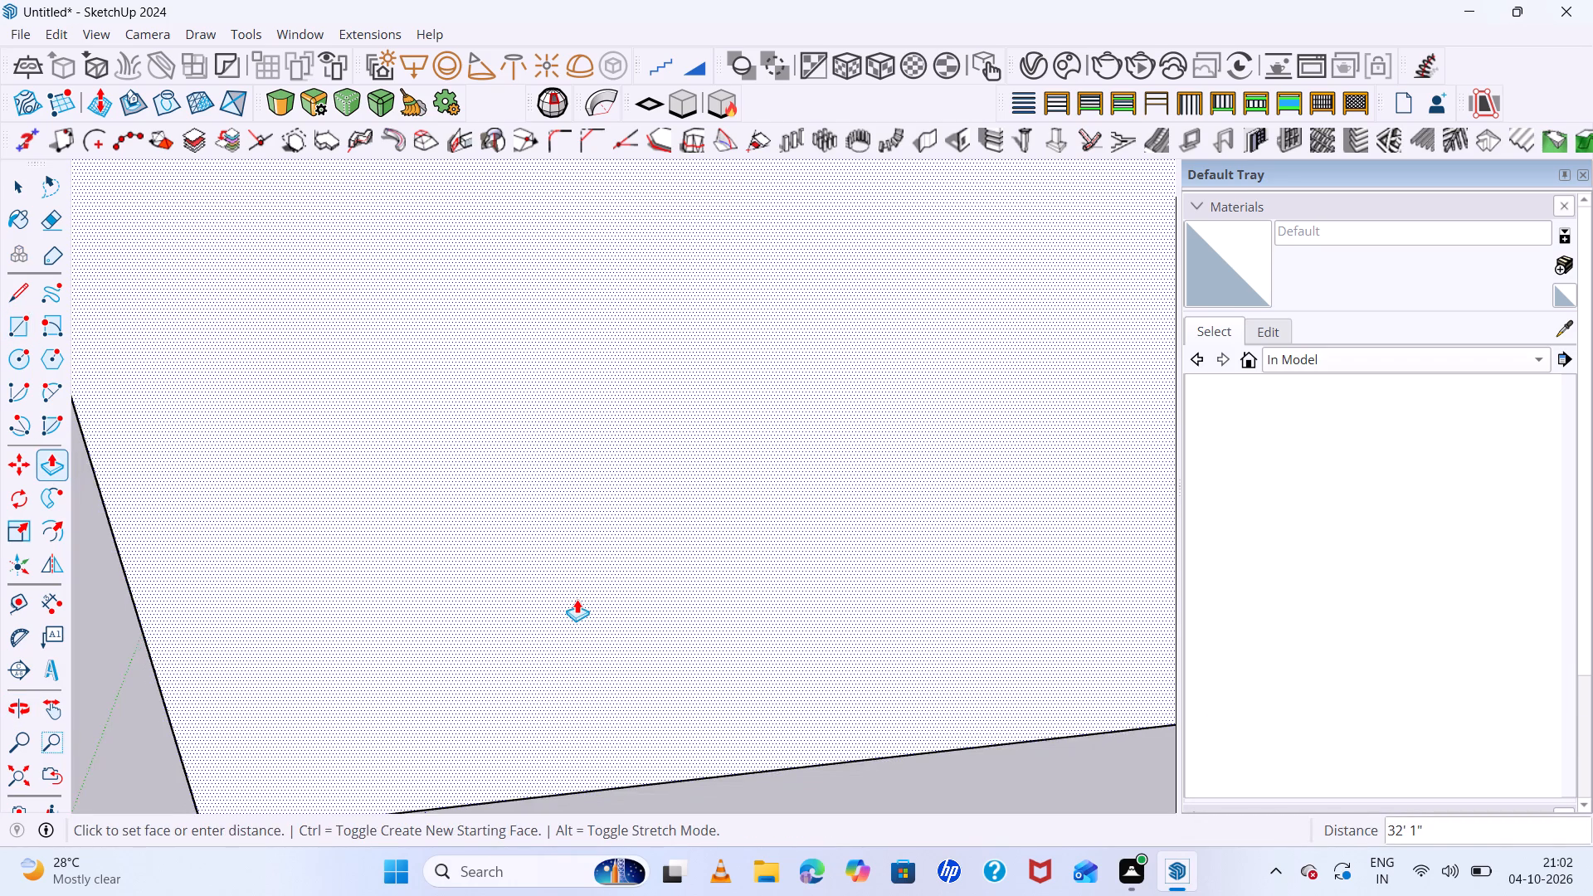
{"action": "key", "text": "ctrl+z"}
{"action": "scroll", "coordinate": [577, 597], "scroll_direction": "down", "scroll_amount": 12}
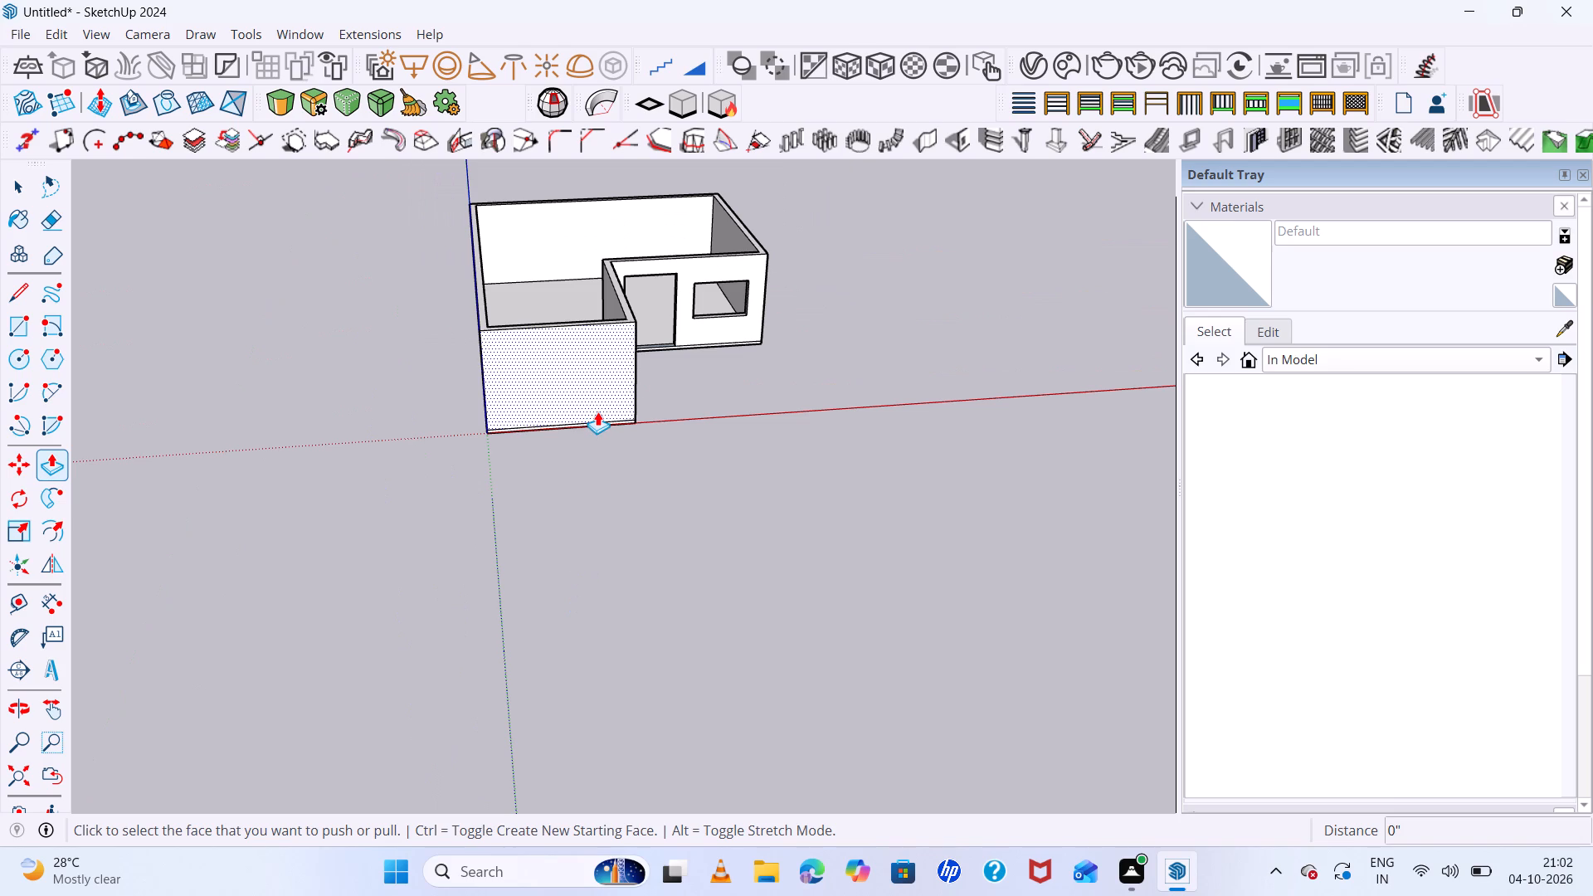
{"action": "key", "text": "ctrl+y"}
Push the large window rectangle 9" through the projecting wing's front wall to cut the opening.
{"action": "left_click", "coordinate": [563, 372]}
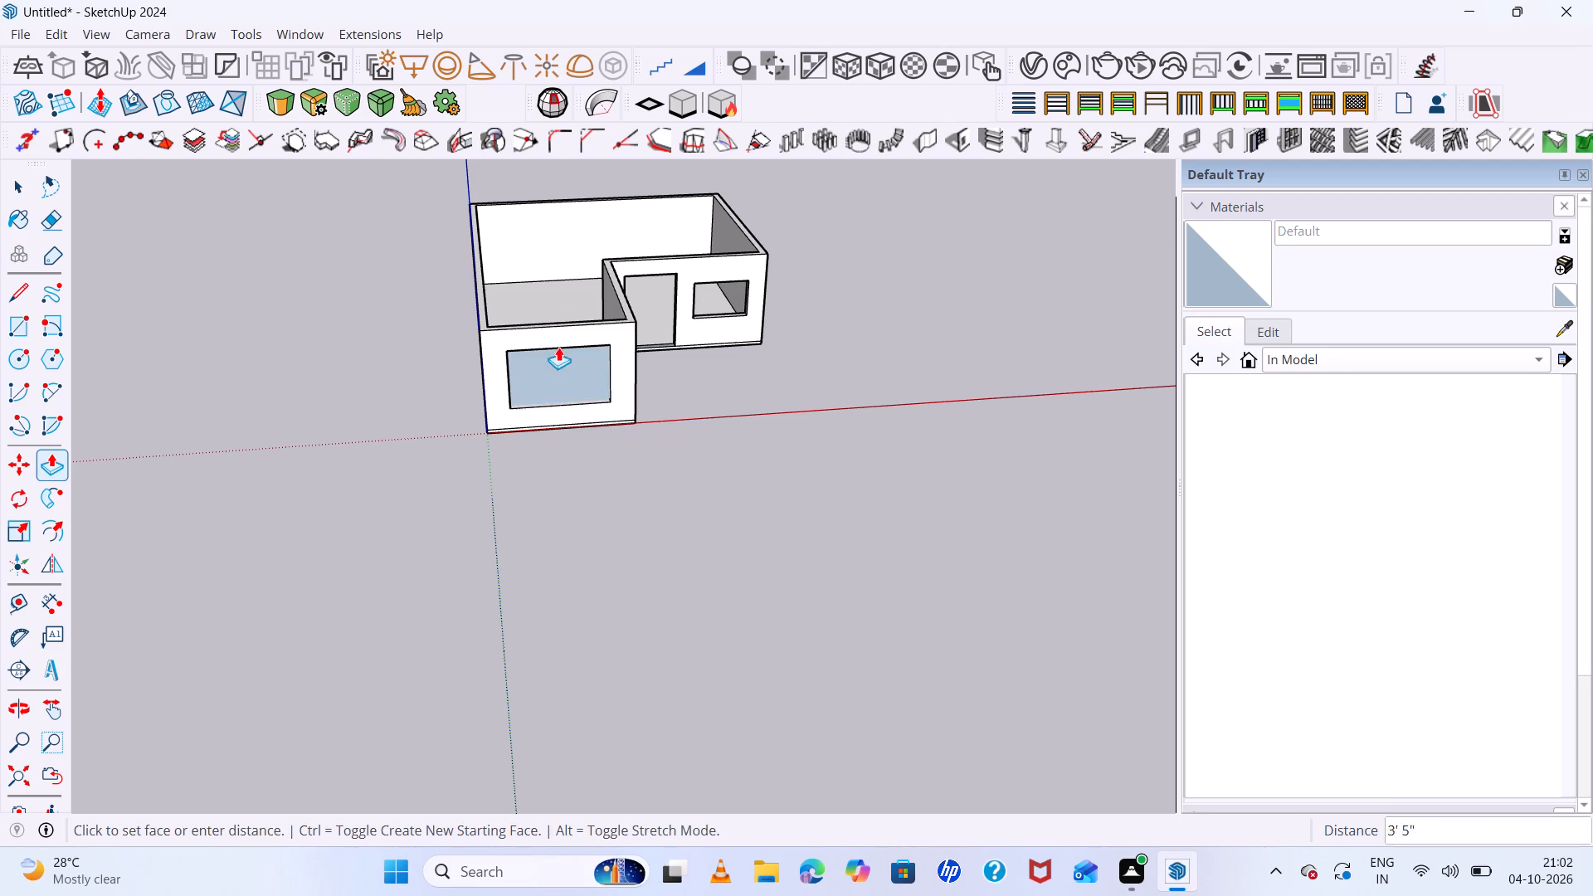
{"action": "middle_click_drag", "start_coordinate": [556, 333], "coordinate": [614, 629]}
{"action": "scroll", "coordinate": [544, 477], "scroll_direction": "up", "scroll_amount": 5}
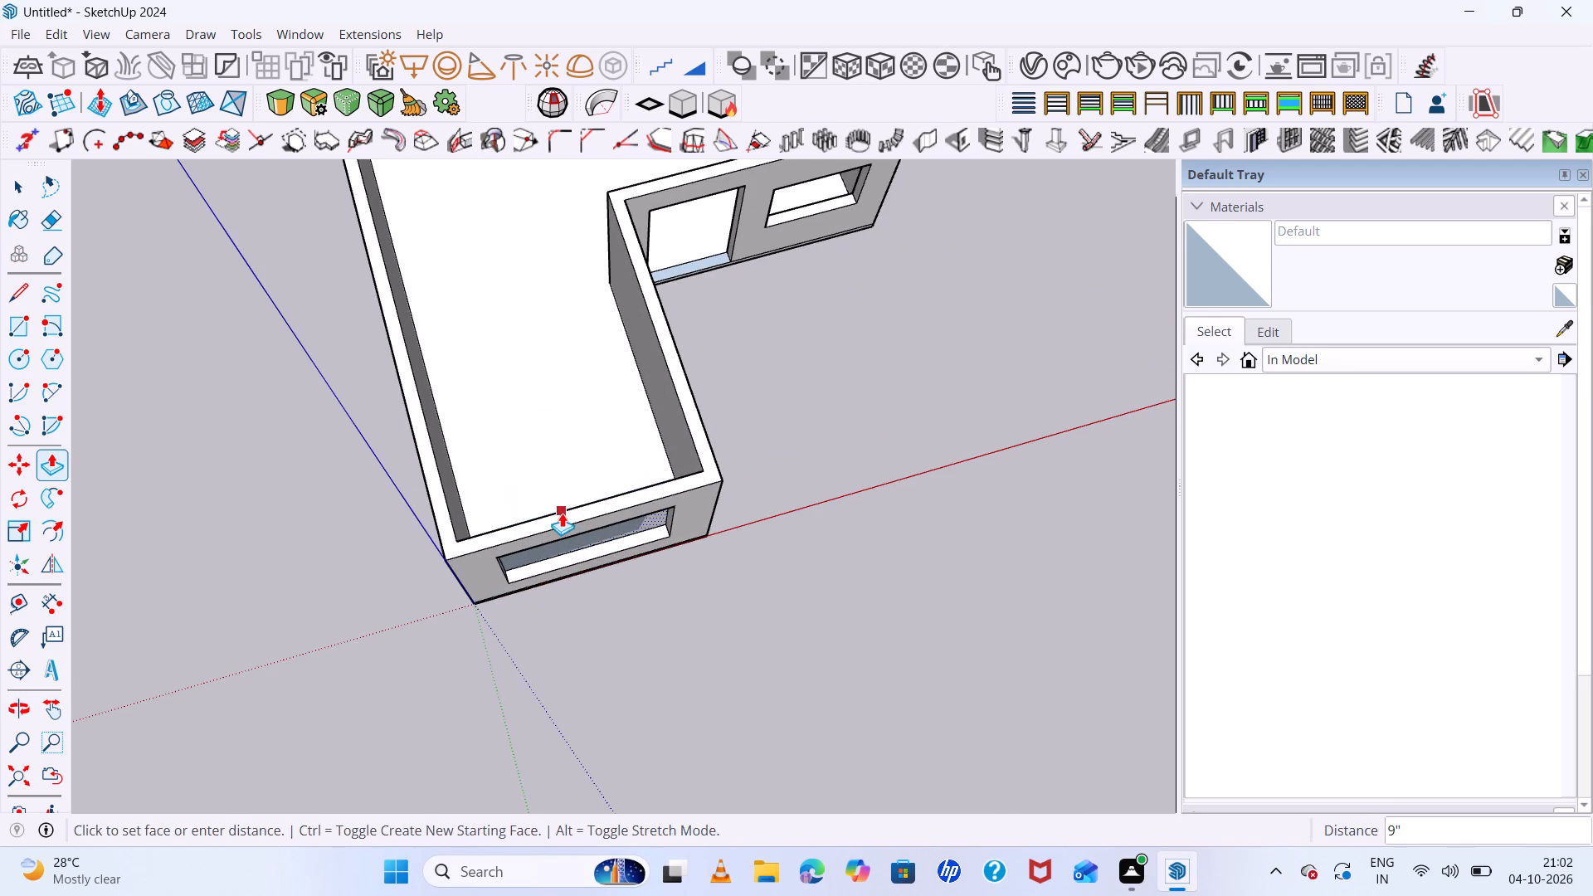
{"action": "left_click", "coordinate": [562, 513]}
Reverse the blue back-facing face on the floor of the door opening so its front side points up.
{"action": "scroll", "coordinate": [560, 509], "scroll_direction": "down", "scroll_amount": 5}
{"action": "middle_click_drag", "start_coordinate": [649, 596], "coordinate": [598, 388]}
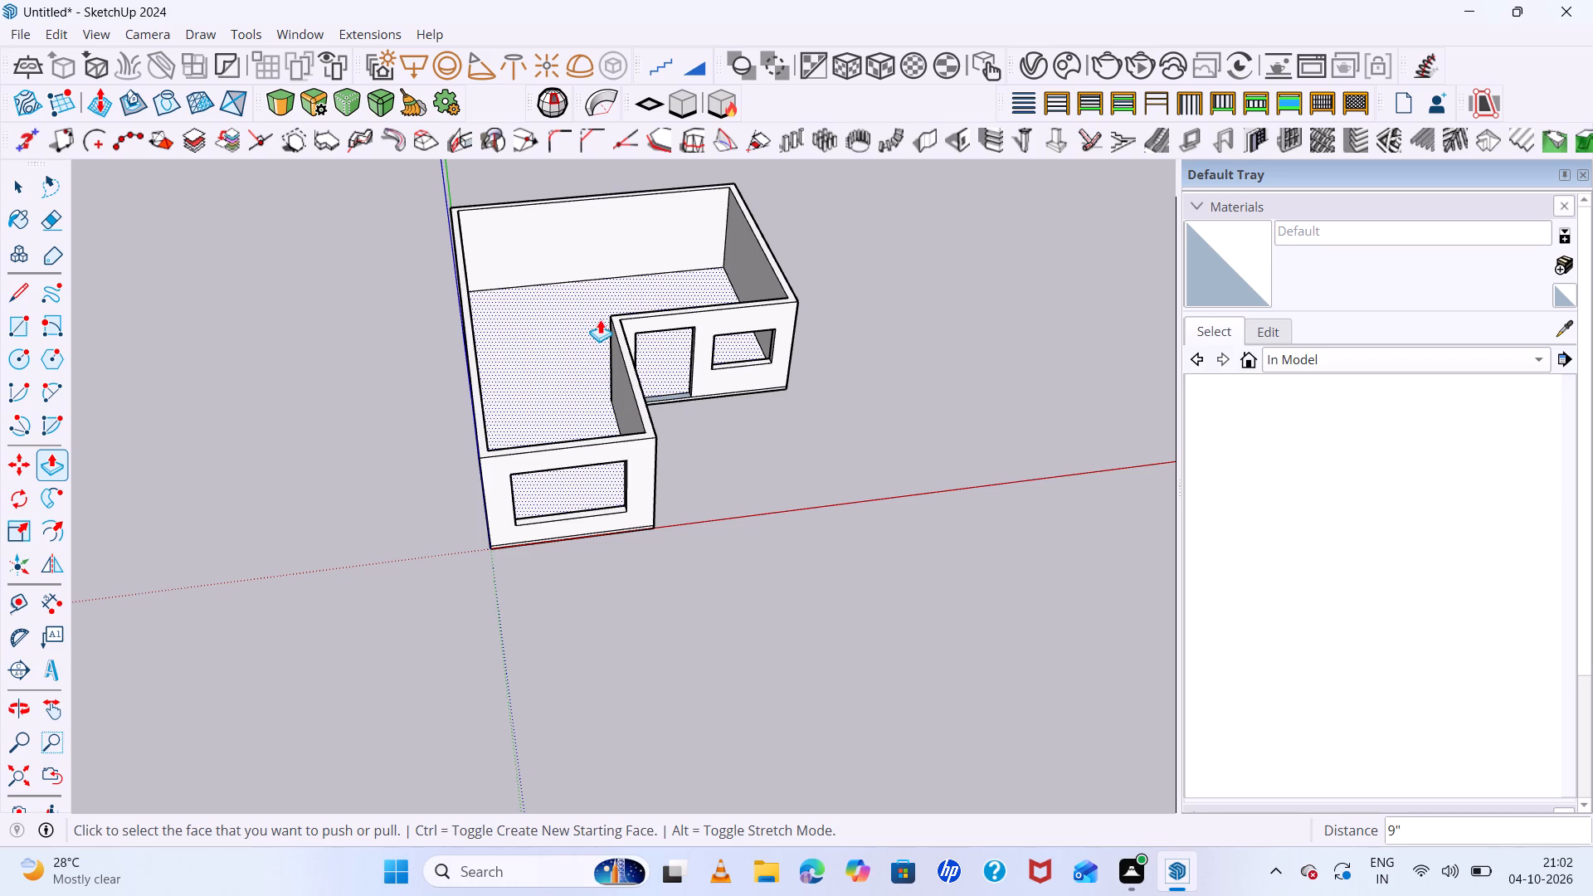
{"action": "middle_click_drag", "start_coordinate": [777, 381], "coordinate": [643, 319]}
{"action": "middle_click", "coordinate": [645, 324]}
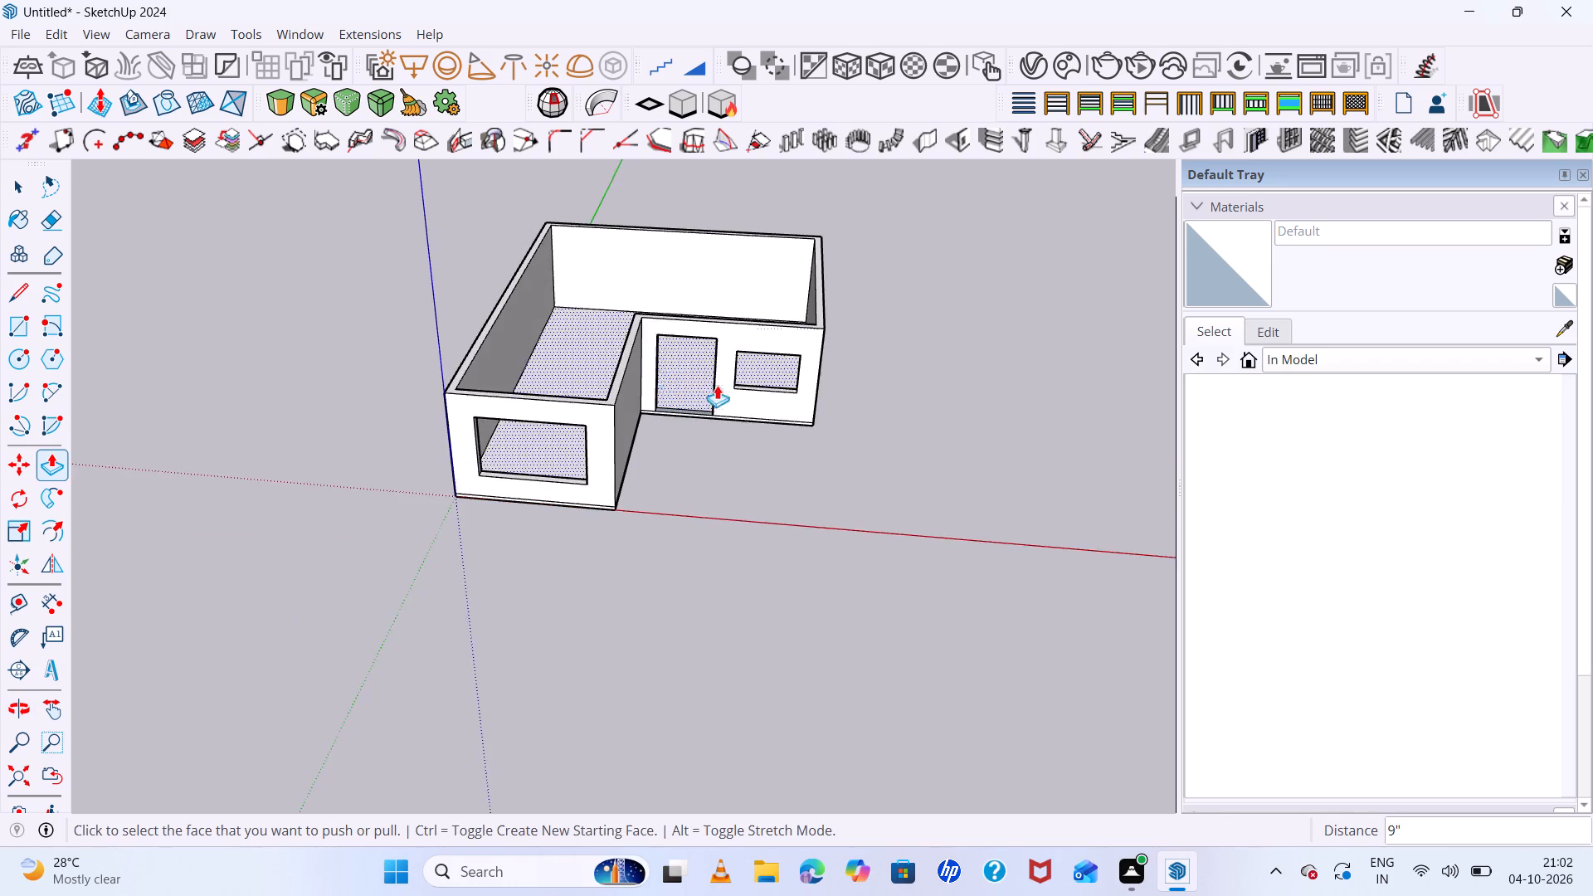
{"action": "scroll", "coordinate": [721, 387], "scroll_direction": "up", "scroll_amount": 14}
{"action": "middle_click_drag", "start_coordinate": [687, 443], "coordinate": [731, 611]}
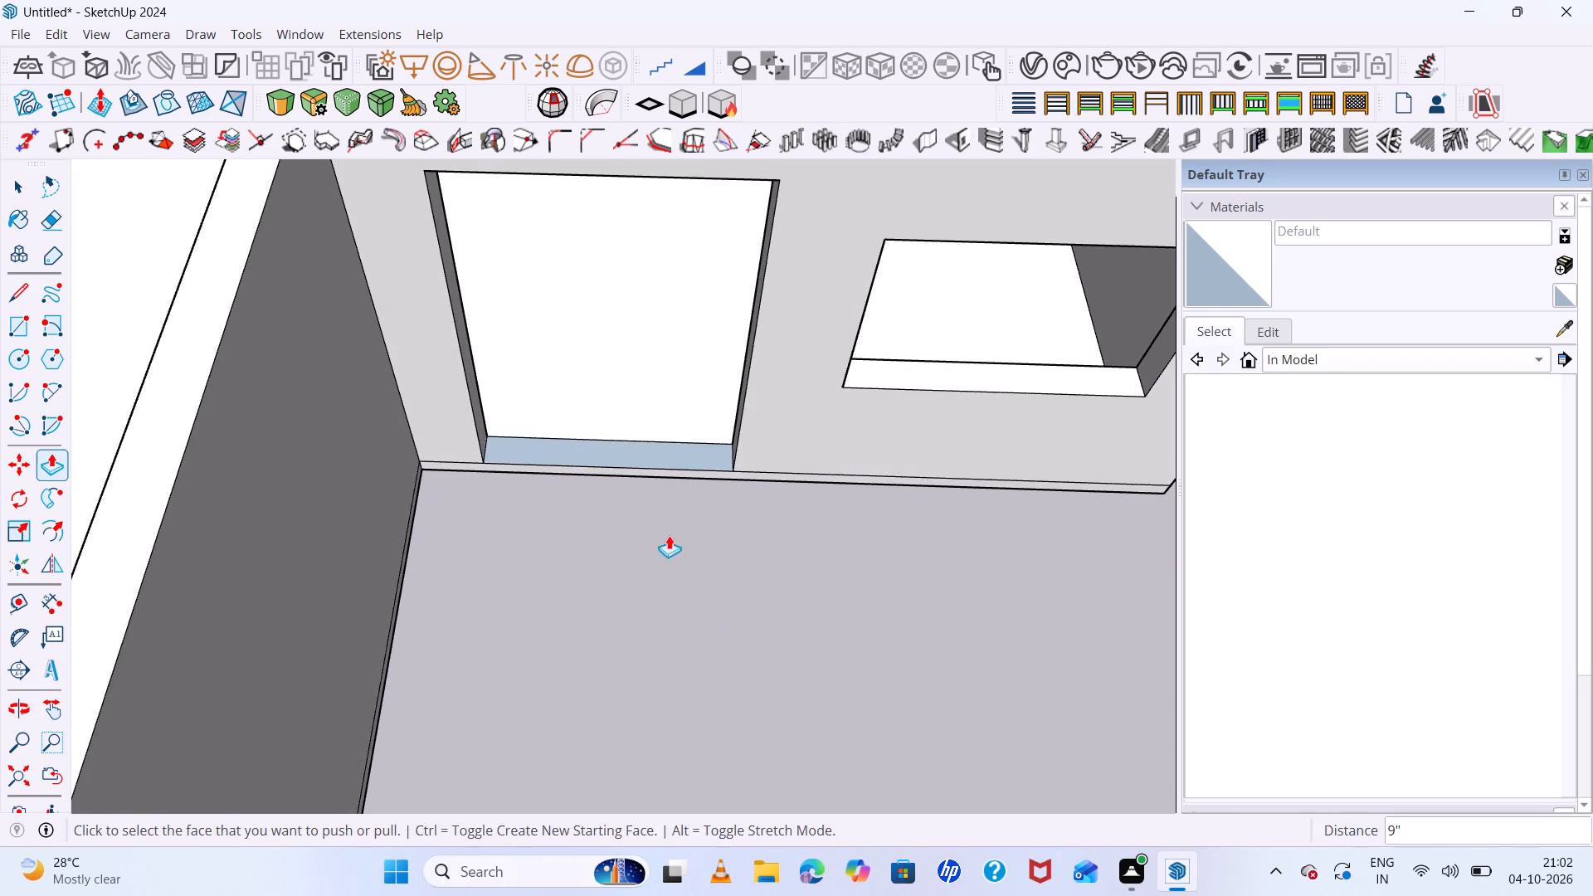
{"action": "key", "text": "space"}
{"action": "left_click", "coordinate": [670, 454]}
{"action": "right_click", "coordinate": [670, 454]}
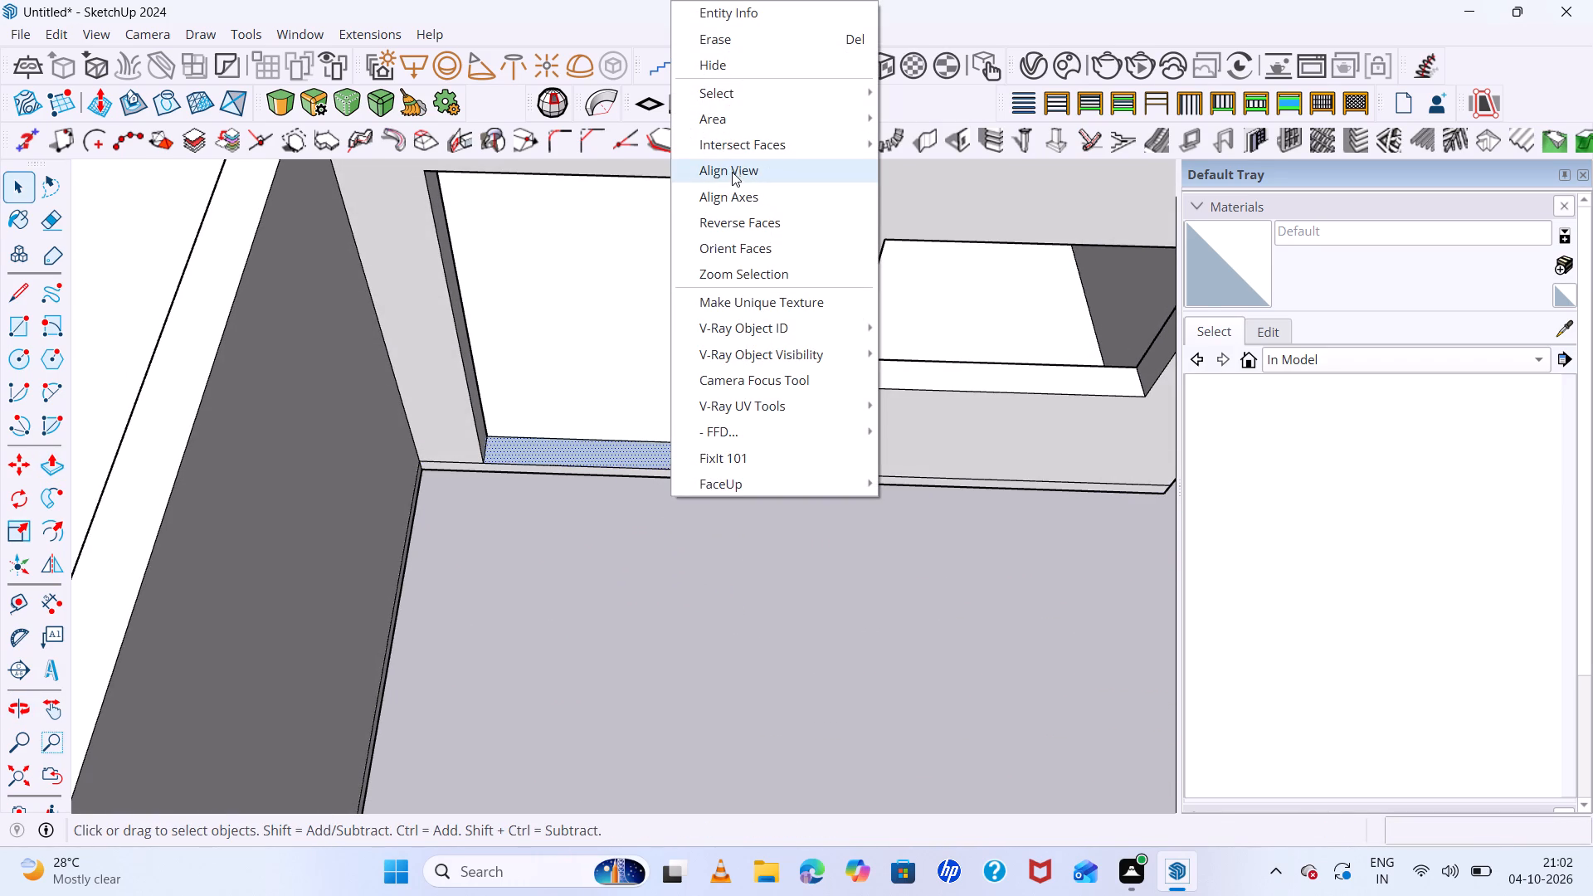
{"action": "left_click", "coordinate": [748, 225]}
{"action": "middle_click_drag", "start_coordinate": [875, 552], "coordinate": [866, 440]}
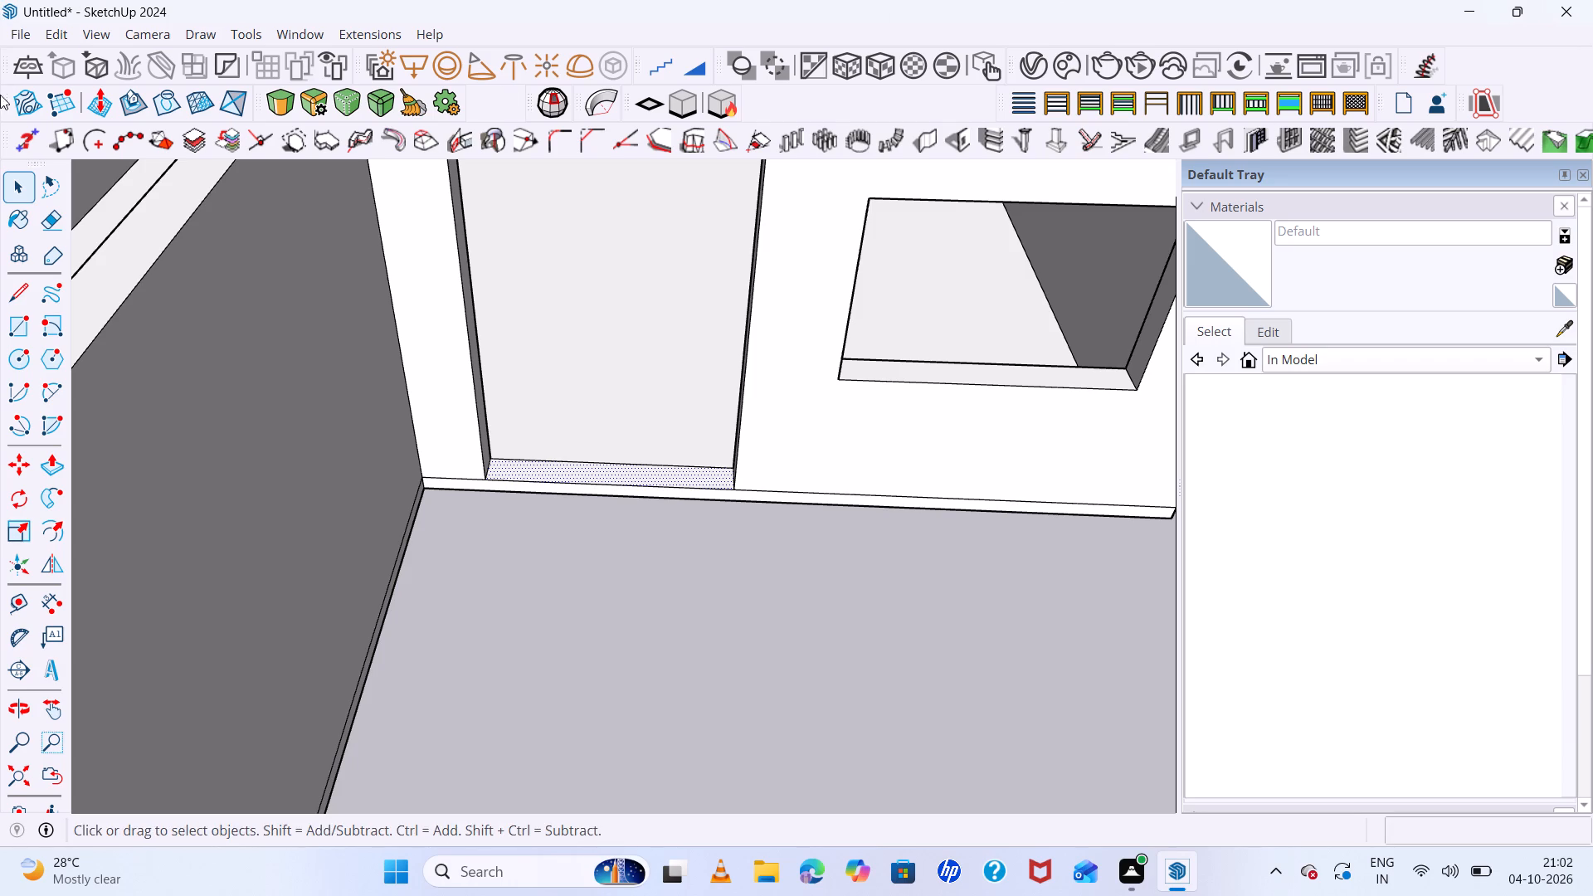
Select all the connected faces and edges of the L-shaped building.
{"action": "scroll", "coordinate": [572, 446], "scroll_direction": "down", "scroll_amount": 7}
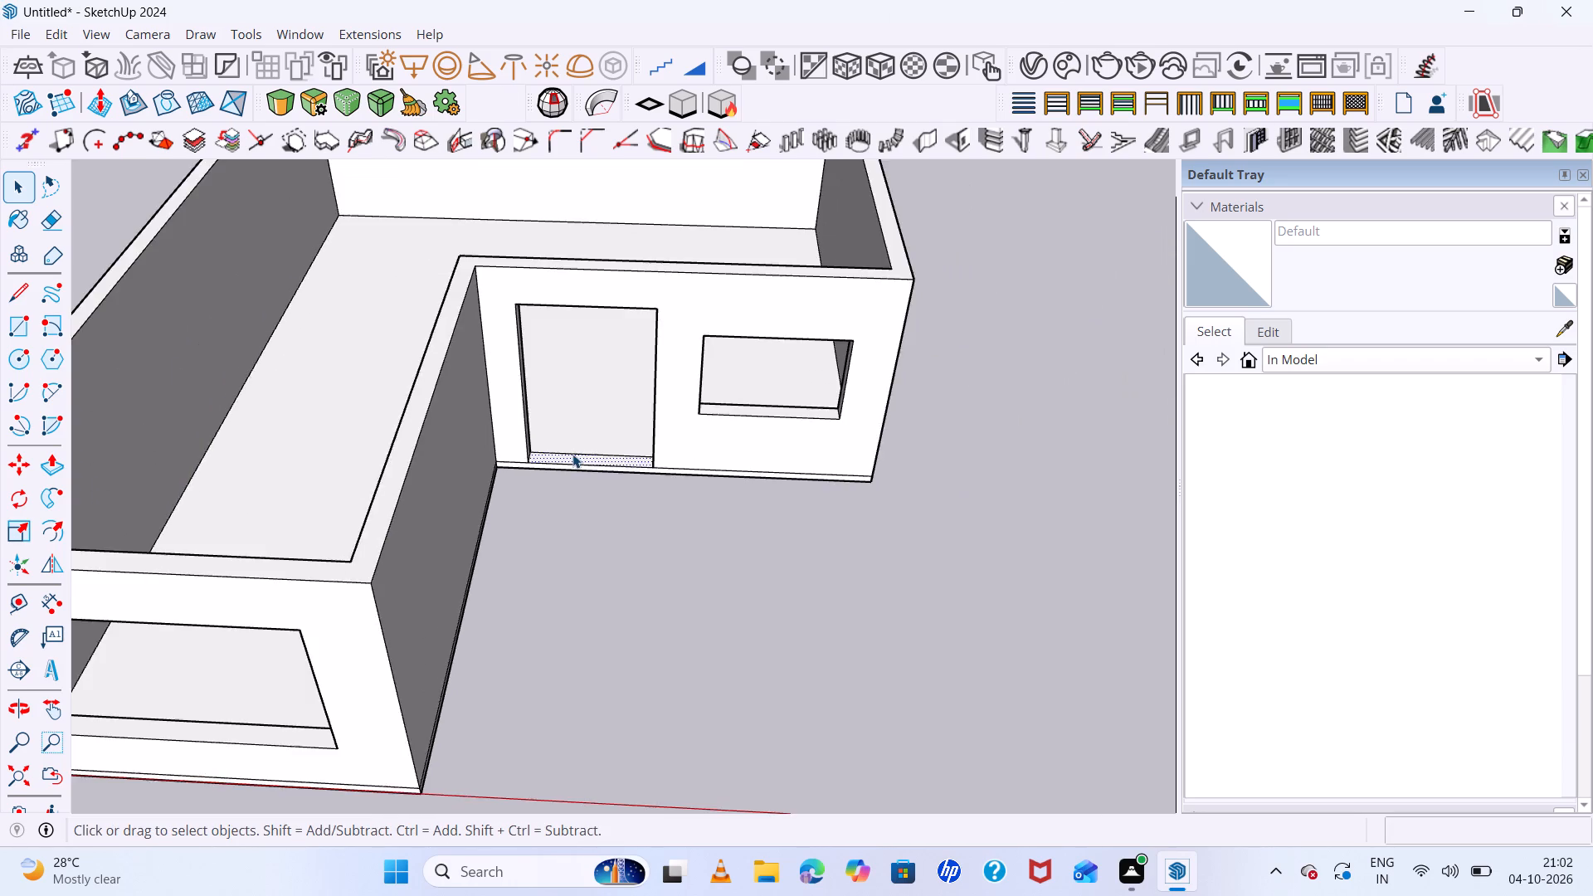
{"action": "scroll", "coordinate": [572, 454], "scroll_direction": "down", "scroll_amount": 5}
{"action": "middle_click_drag", "start_coordinate": [593, 535], "coordinate": [610, 553]}
{"action": "middle_click", "coordinate": [610, 553]}
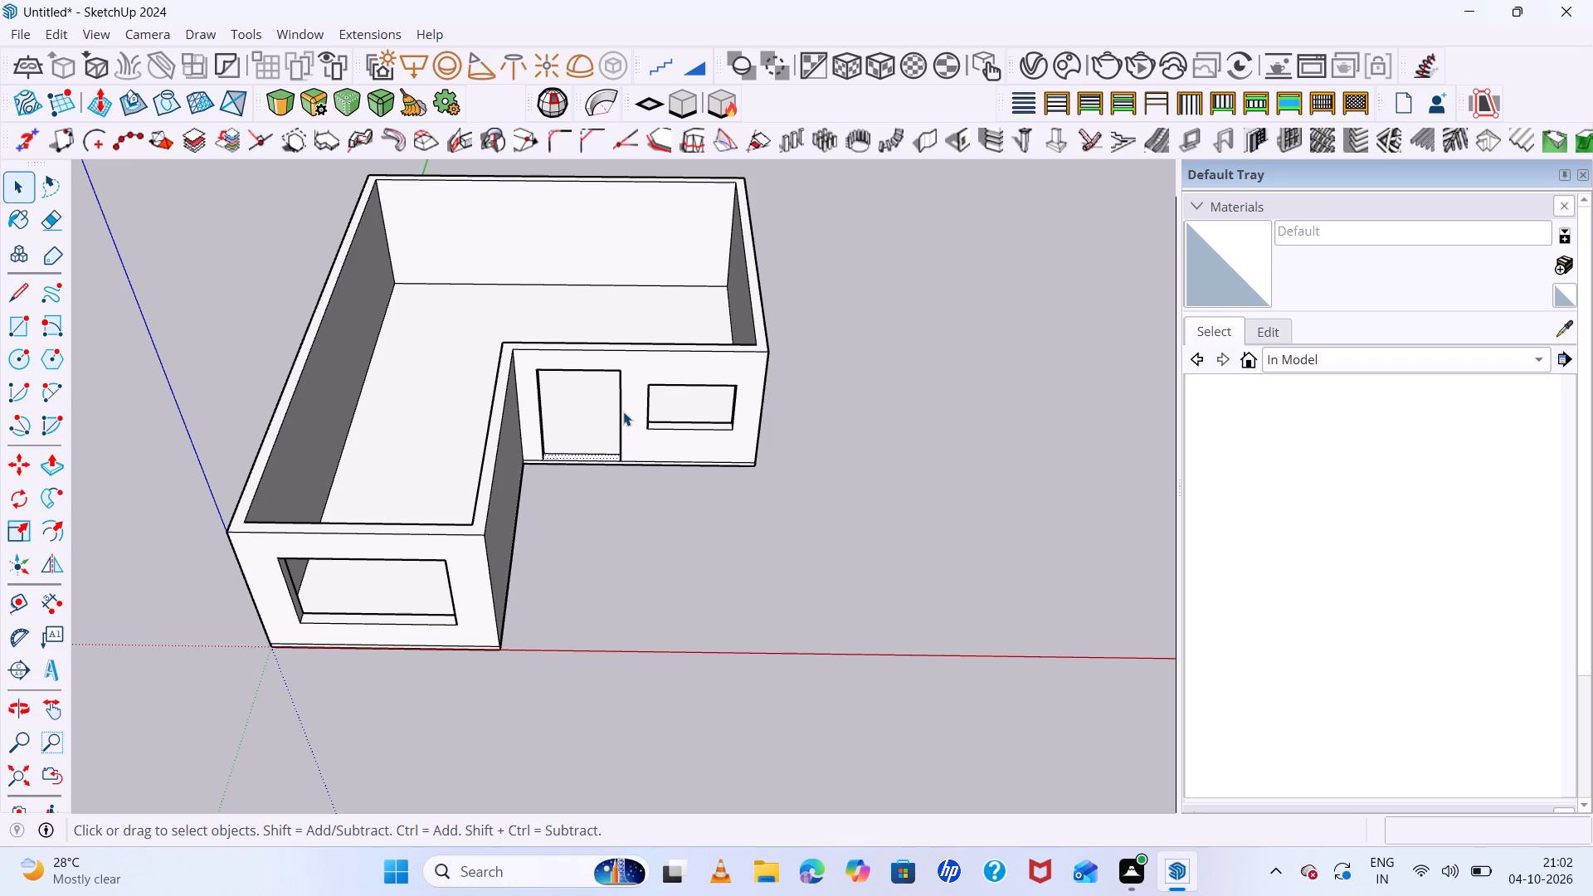
{"action": "scroll", "coordinate": [740, 450], "scroll_direction": "down", "scroll_amount": 1}
{"action": "middle_click_drag", "start_coordinate": [747, 454], "coordinate": [270, 376]}
{"action": "middle_click", "coordinate": [270, 376]}
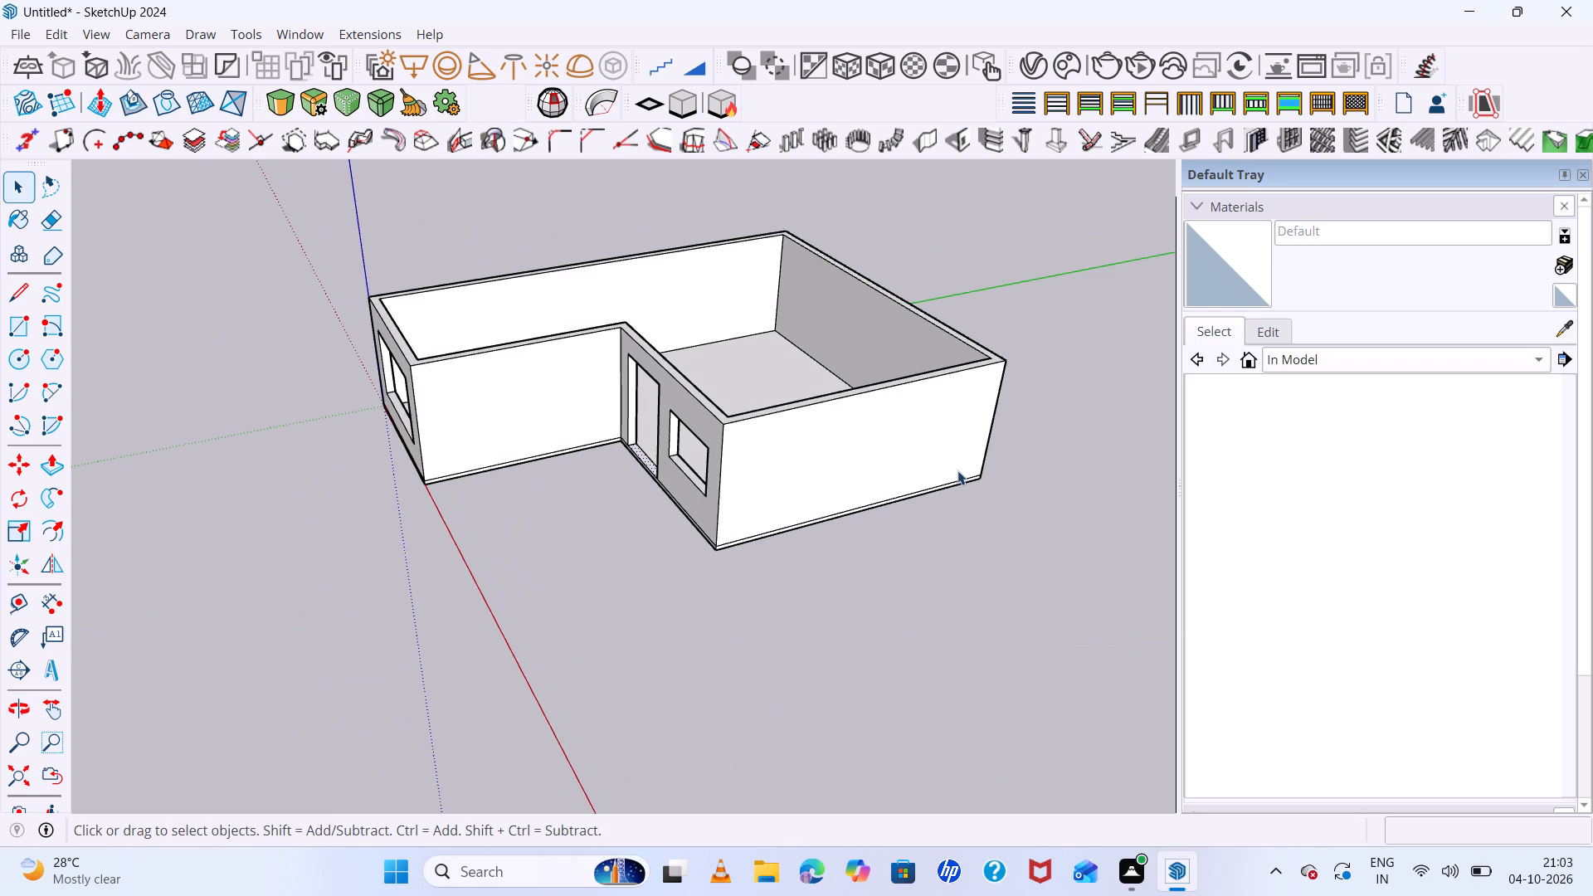
{"action": "triple_click", "coordinate": [826, 436]}
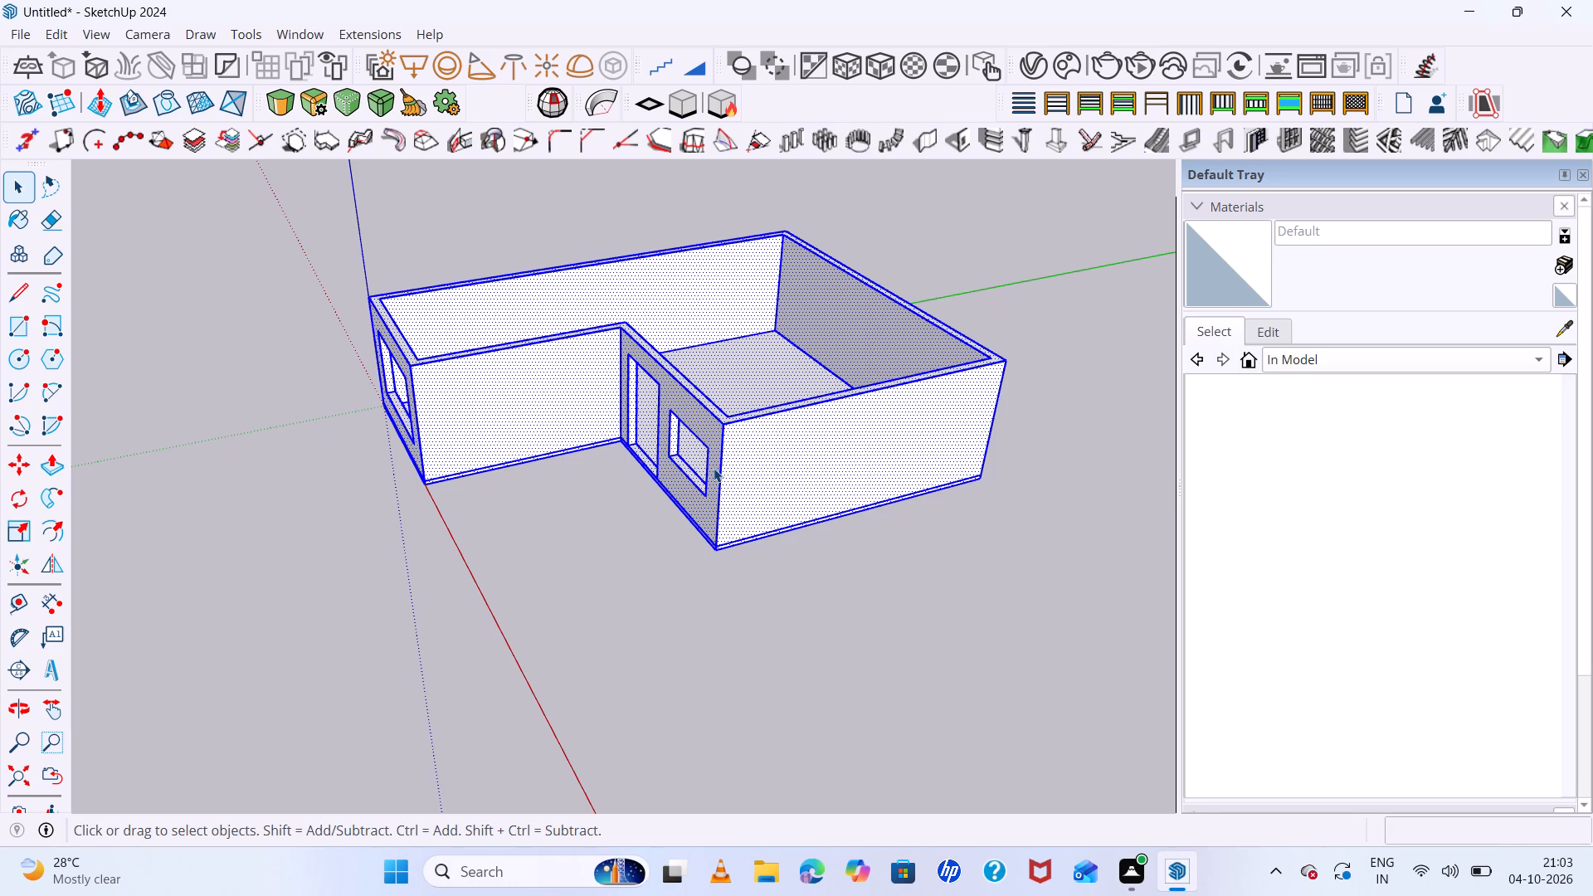
{"action": "middle_click_drag", "start_coordinate": [767, 502], "coordinate": [1095, 545]}
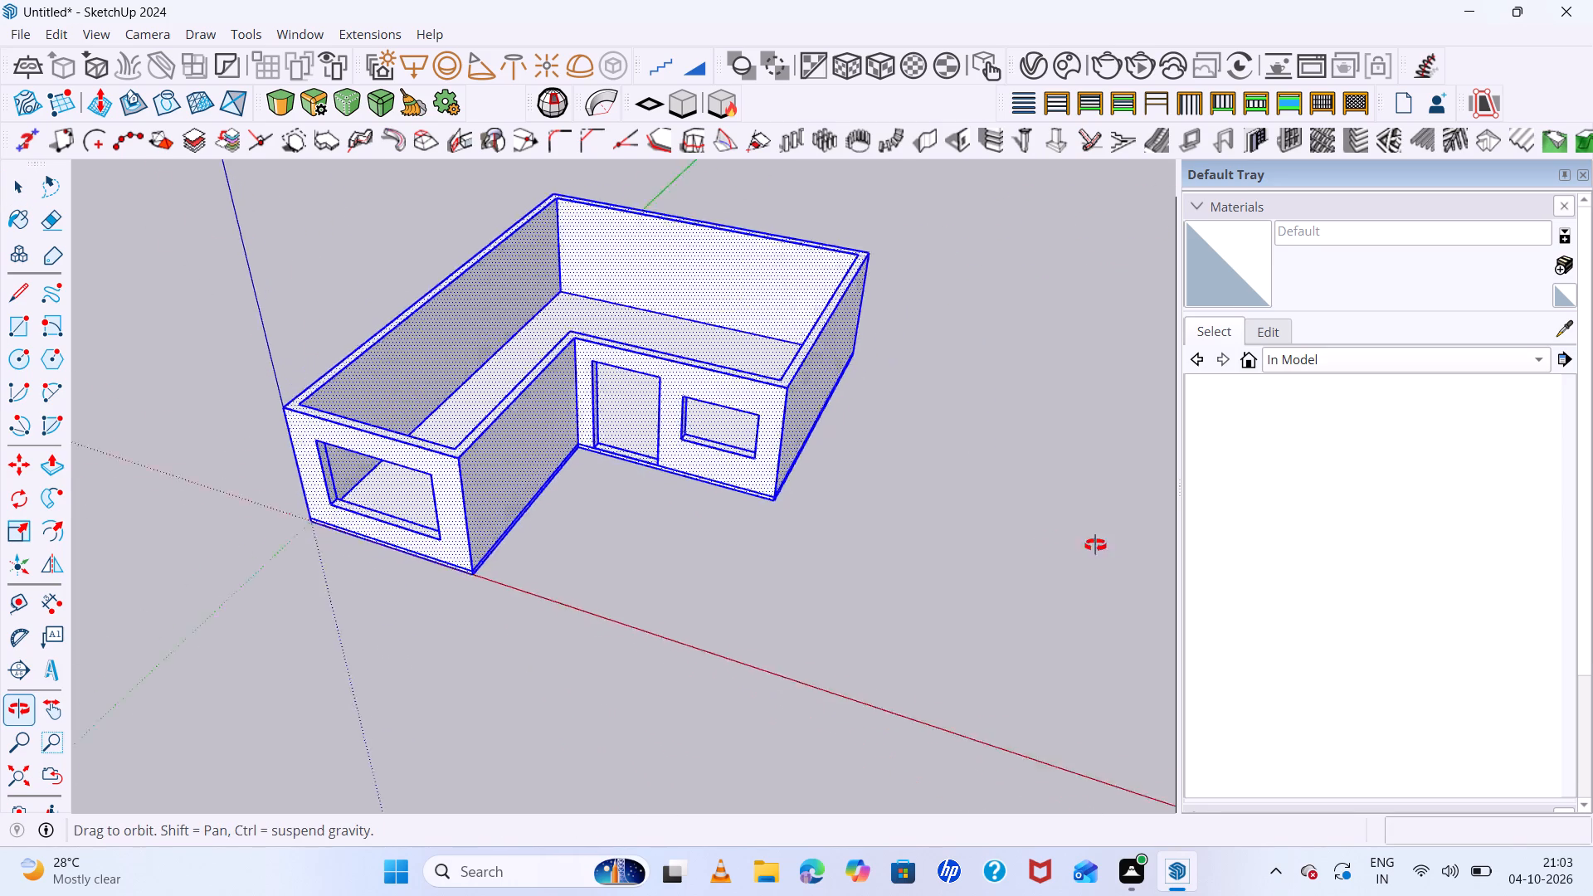
{"action": "middle_click_drag", "start_coordinate": [1095, 545], "coordinate": [1135, 504]}
{"action": "middle_click", "coordinate": [1135, 504]}
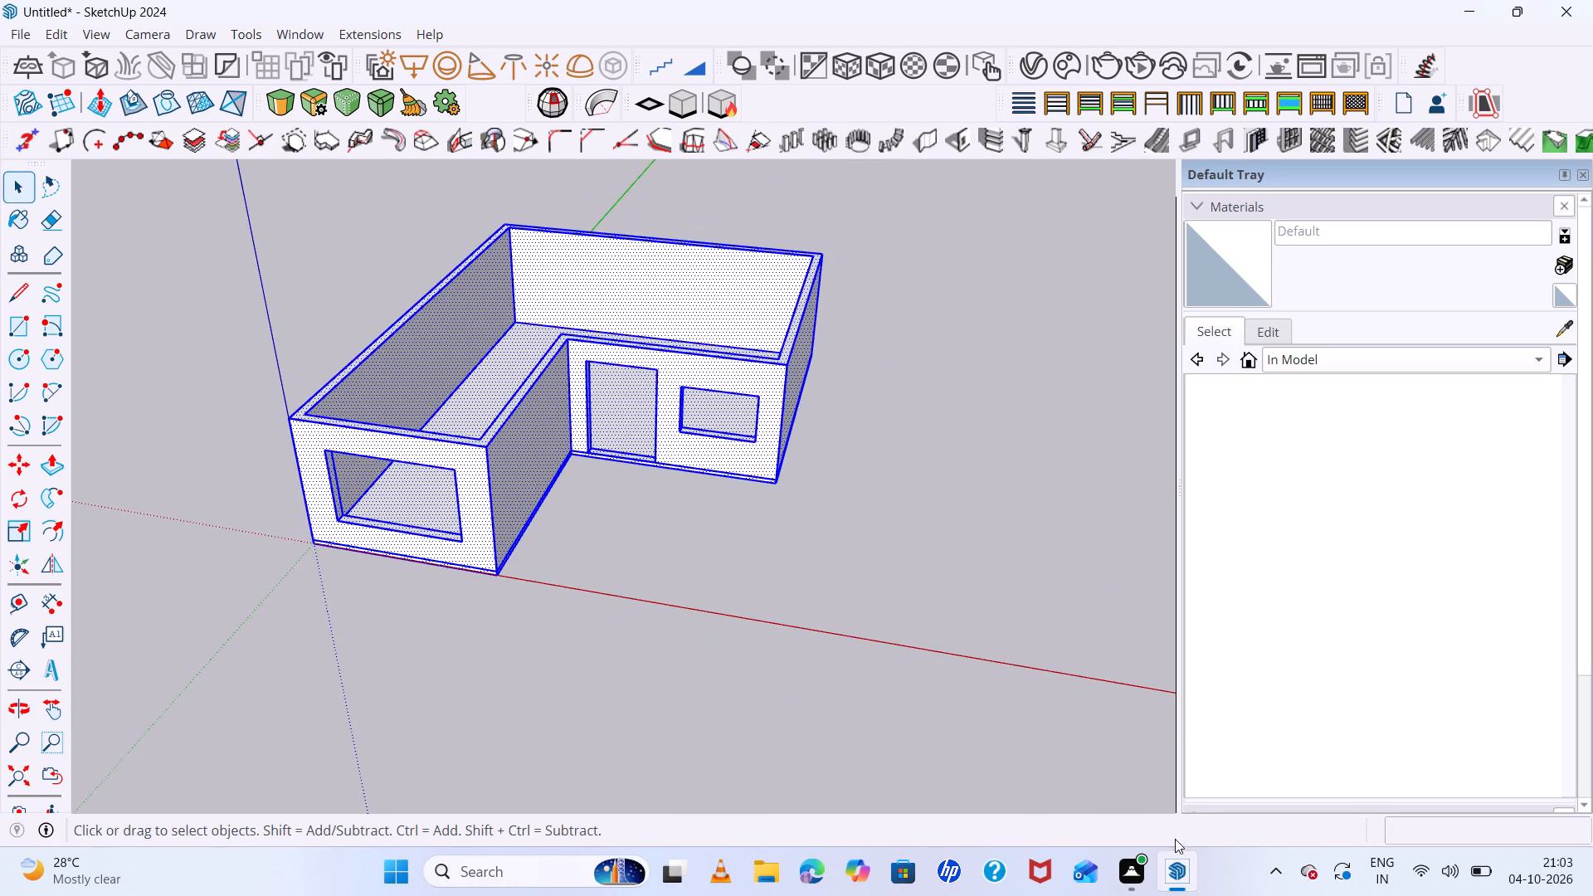
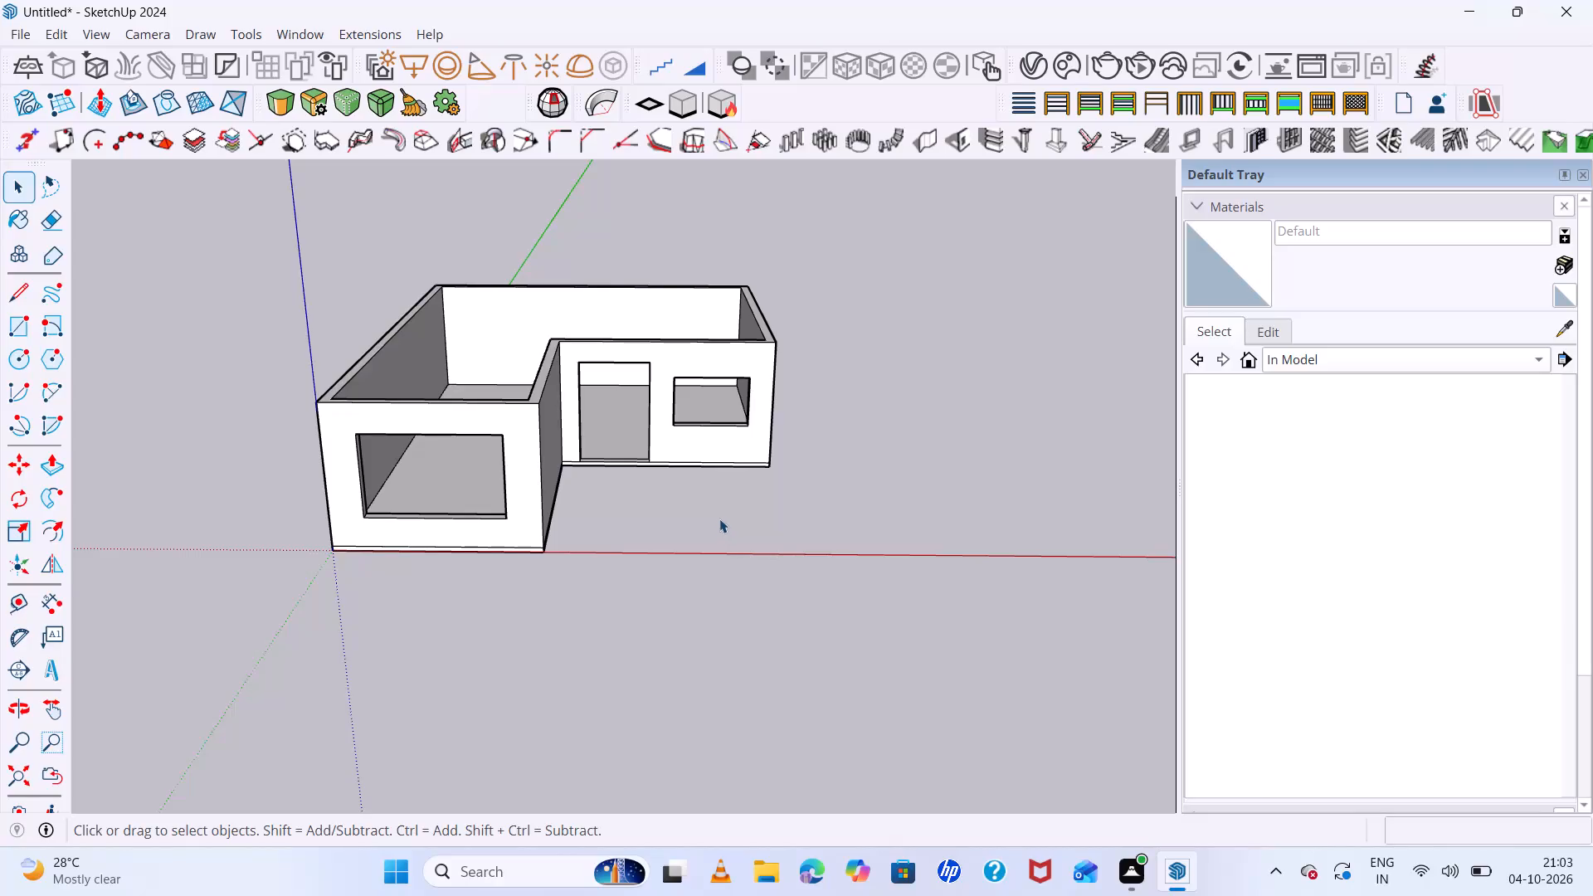
Select the entire L-shaped building and make it a group.
{"action": "scroll", "coordinate": [566, 356], "scroll_direction": "up", "scroll_amount": 6}
{"action": "middle_click_drag", "start_coordinate": [717, 474], "coordinate": [592, 528]}
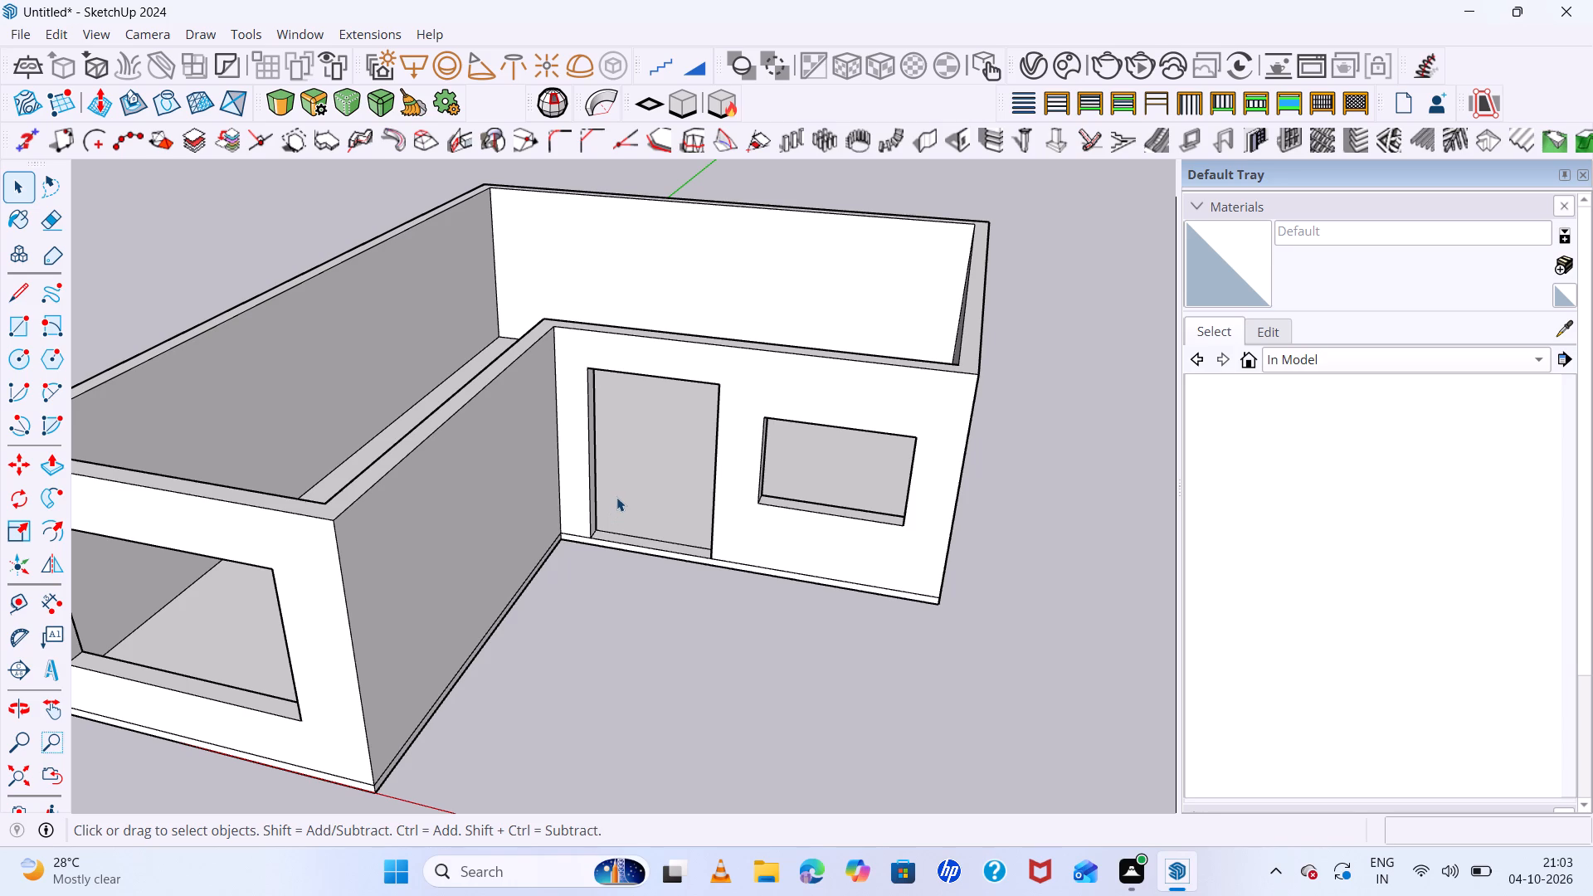
{"action": "triple_click", "coordinate": [782, 397]}
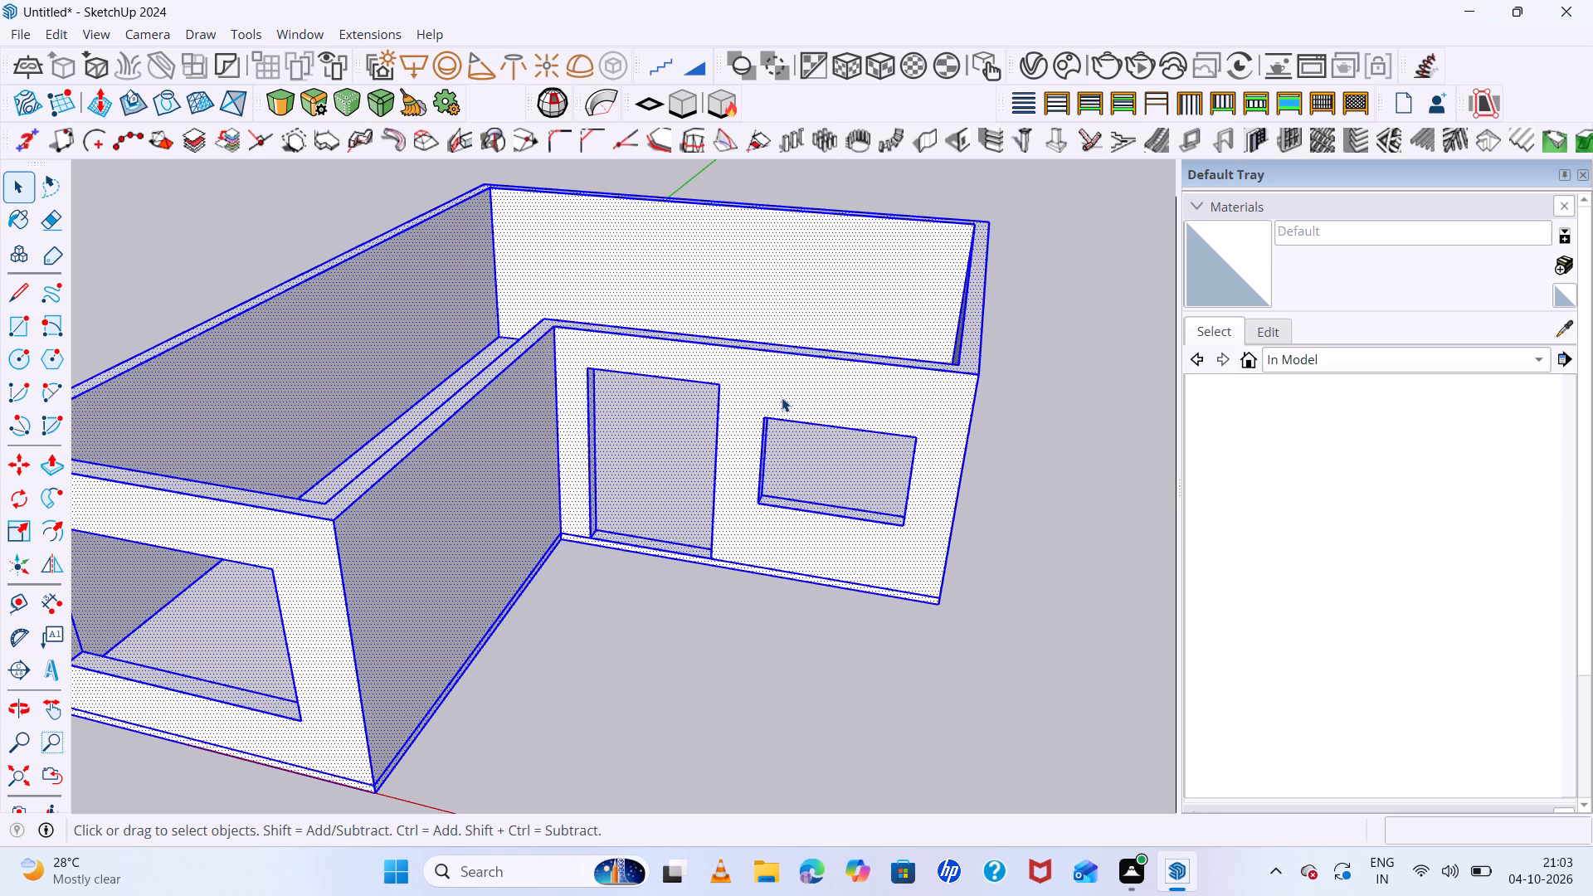
{"action": "right_click", "coordinate": [782, 397]}
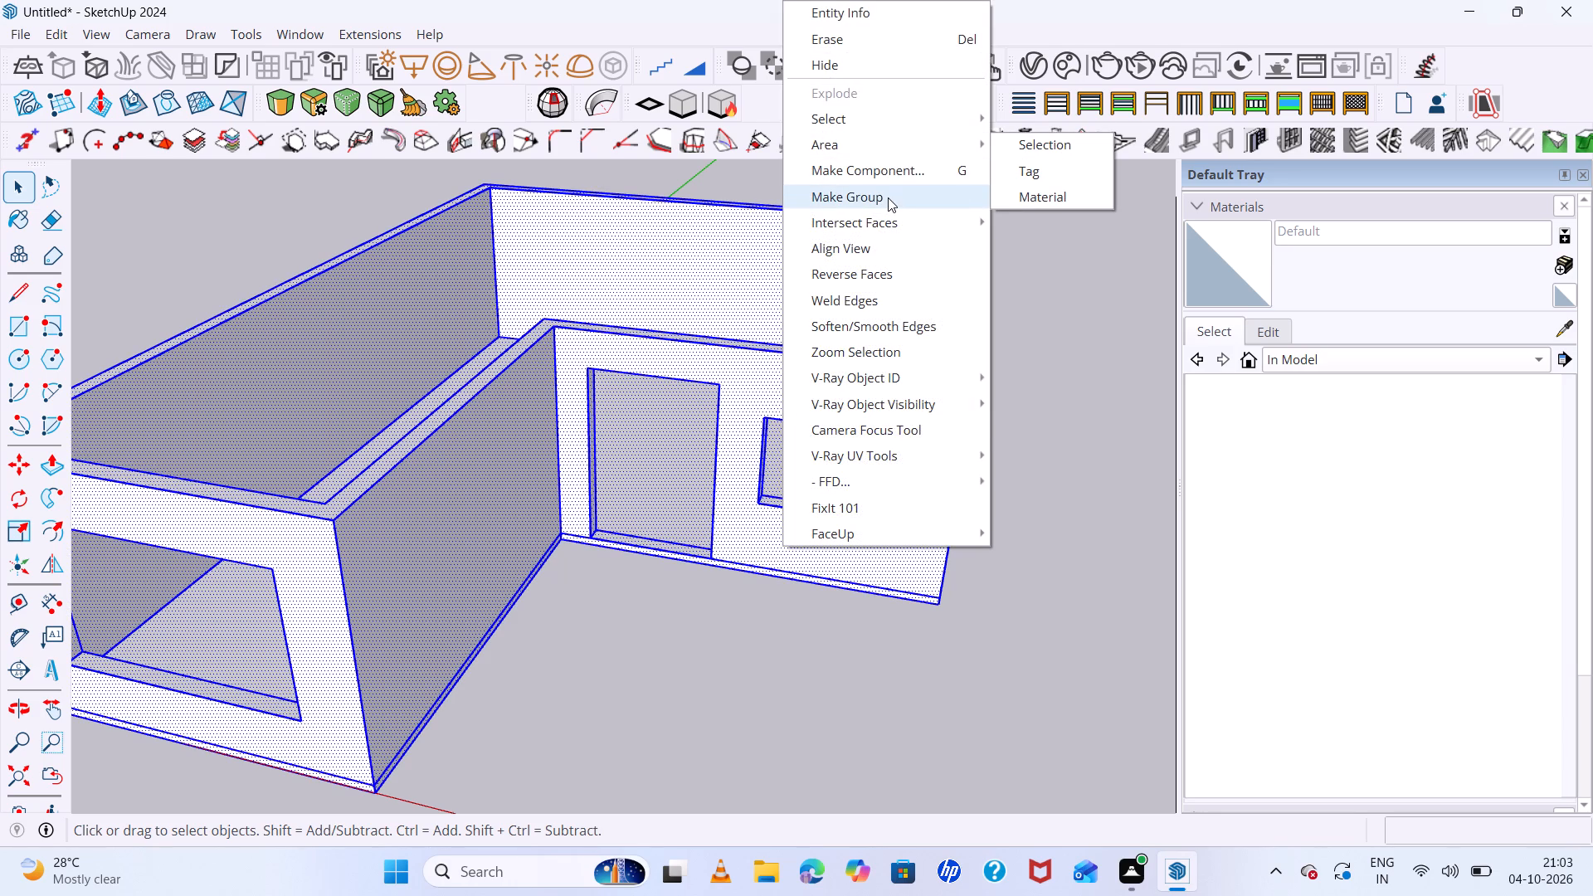
{"action": "left_click", "coordinate": [888, 197]}
Copy the building group straight up from its bottom front corner to the wall top, stacking a second storey on the first.
{"action": "scroll", "coordinate": [796, 534], "scroll_direction": "down", "scroll_amount": 10}
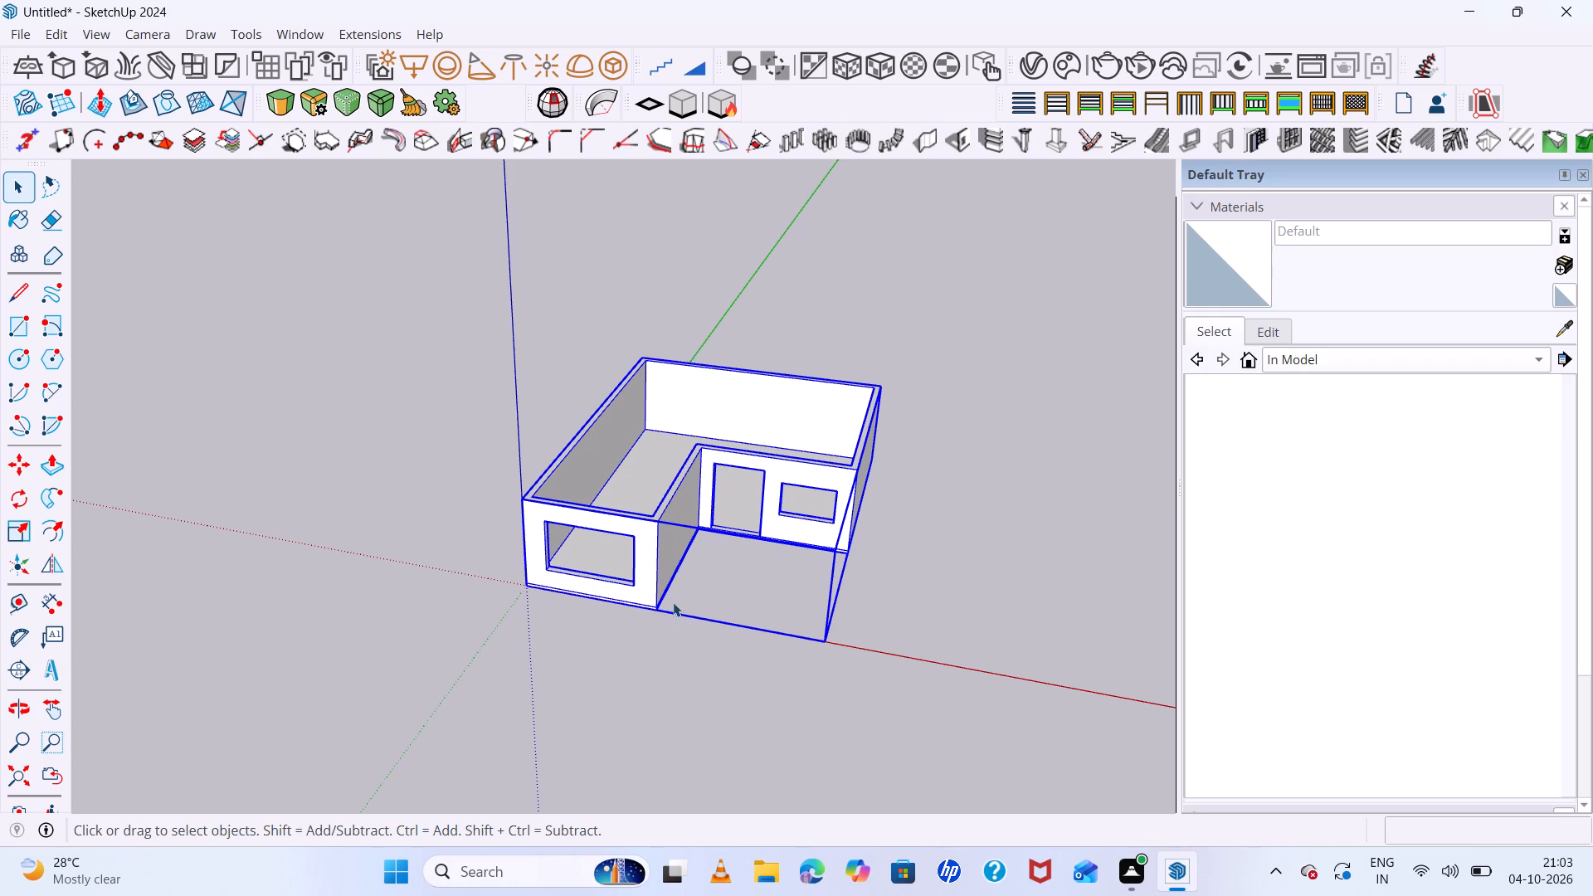
{"action": "key", "text": "m"}
{"action": "scroll", "coordinate": [665, 620], "scroll_direction": "up", "scroll_amount": 6}
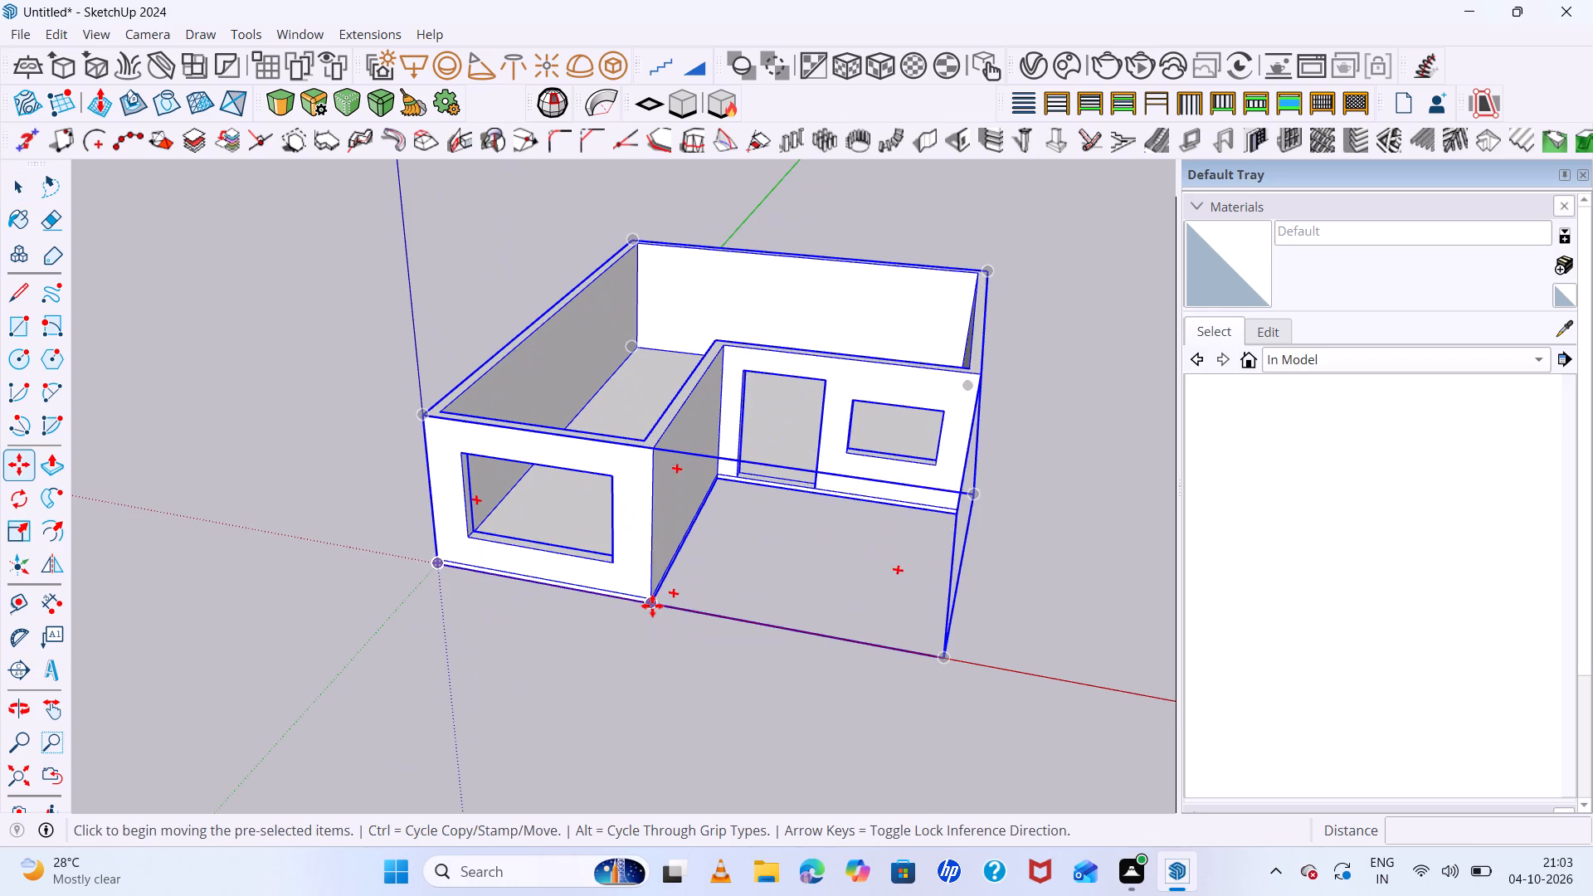
{"action": "double_click", "coordinate": [652, 606]}
{"action": "left_click", "coordinate": [650, 449]}
{"action": "scroll", "coordinate": [616, 481], "scroll_direction": "down", "scroll_amount": 4}
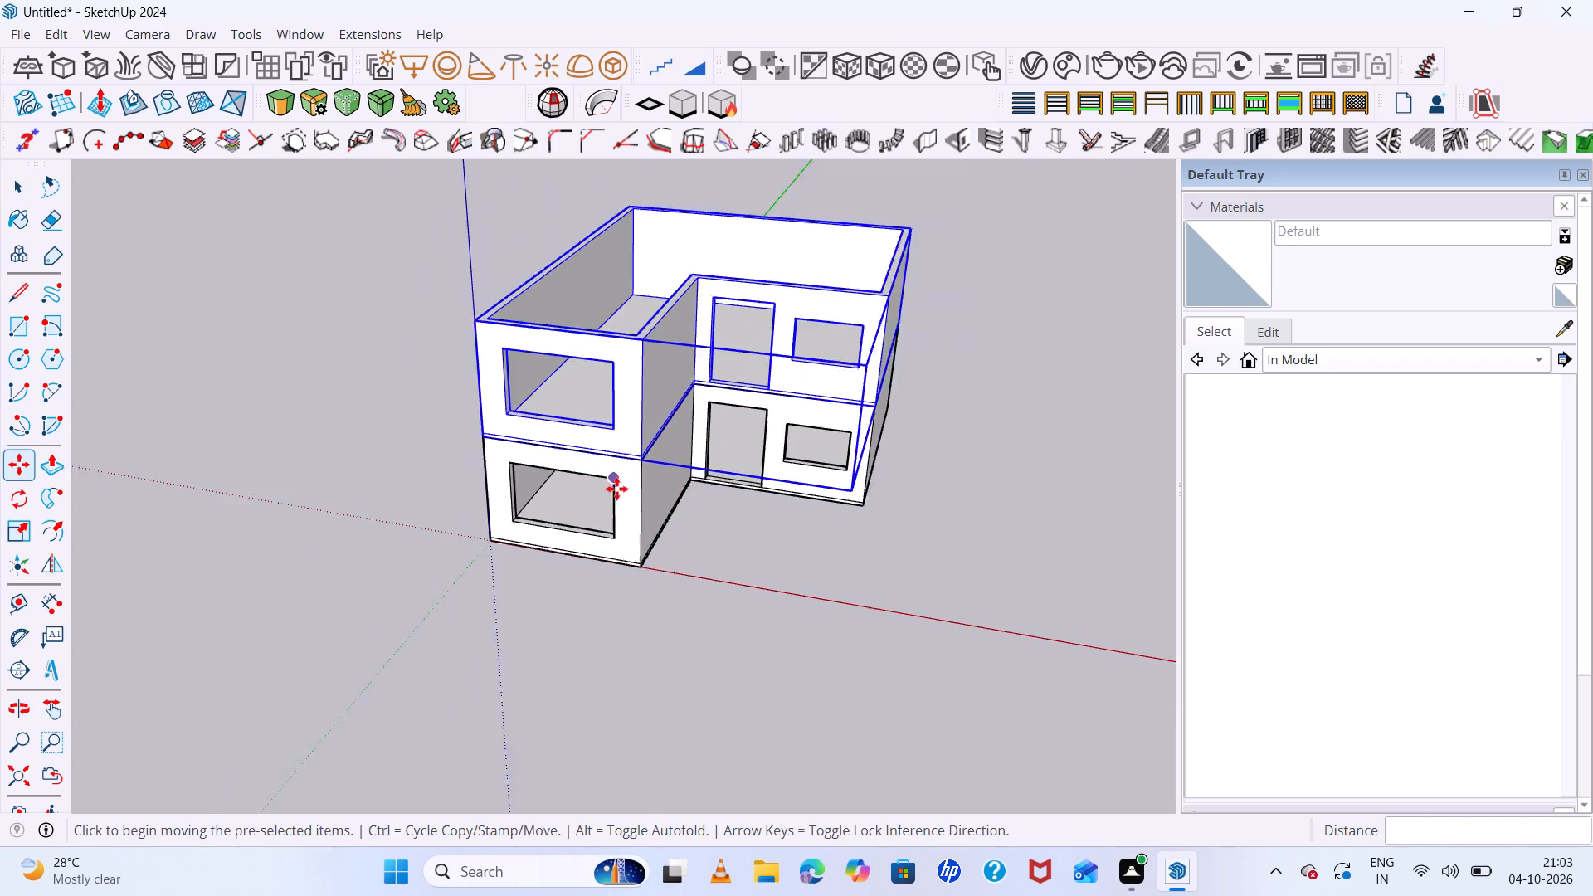
{"action": "scroll", "coordinate": [616, 489], "scroll_direction": "down", "scroll_amount": 2}
{"action": "middle_click_drag", "start_coordinate": [742, 577], "coordinate": [699, 435]}
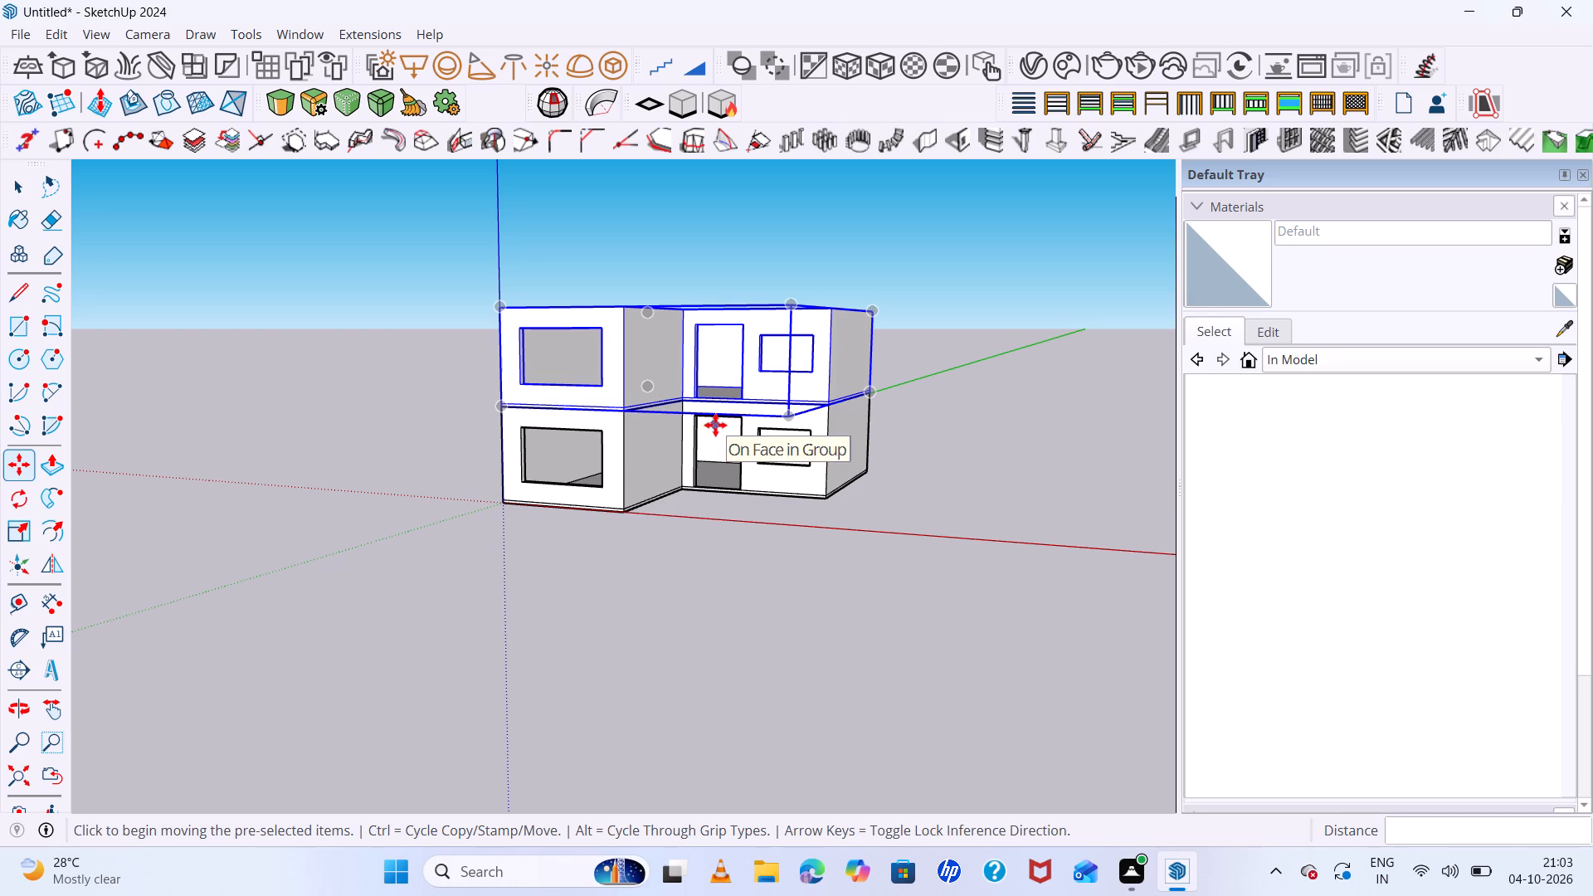
{"action": "scroll", "coordinate": [777, 455], "scroll_direction": "down", "scroll_amount": 5}
{"action": "middle_click_drag", "start_coordinate": [833, 494], "coordinate": [953, 532]}
{"action": "scroll", "coordinate": [856, 409], "scroll_direction": "up", "scroll_amount": 6}
{"action": "key", "text": "space"}
{"action": "left_click", "coordinate": [855, 473]}
Open the ground-floor group and select the thin front face of the slab beneath the recessed door-and-window wall.
{"action": "middle_click_drag", "start_coordinate": [858, 497], "coordinate": [1005, 510]}
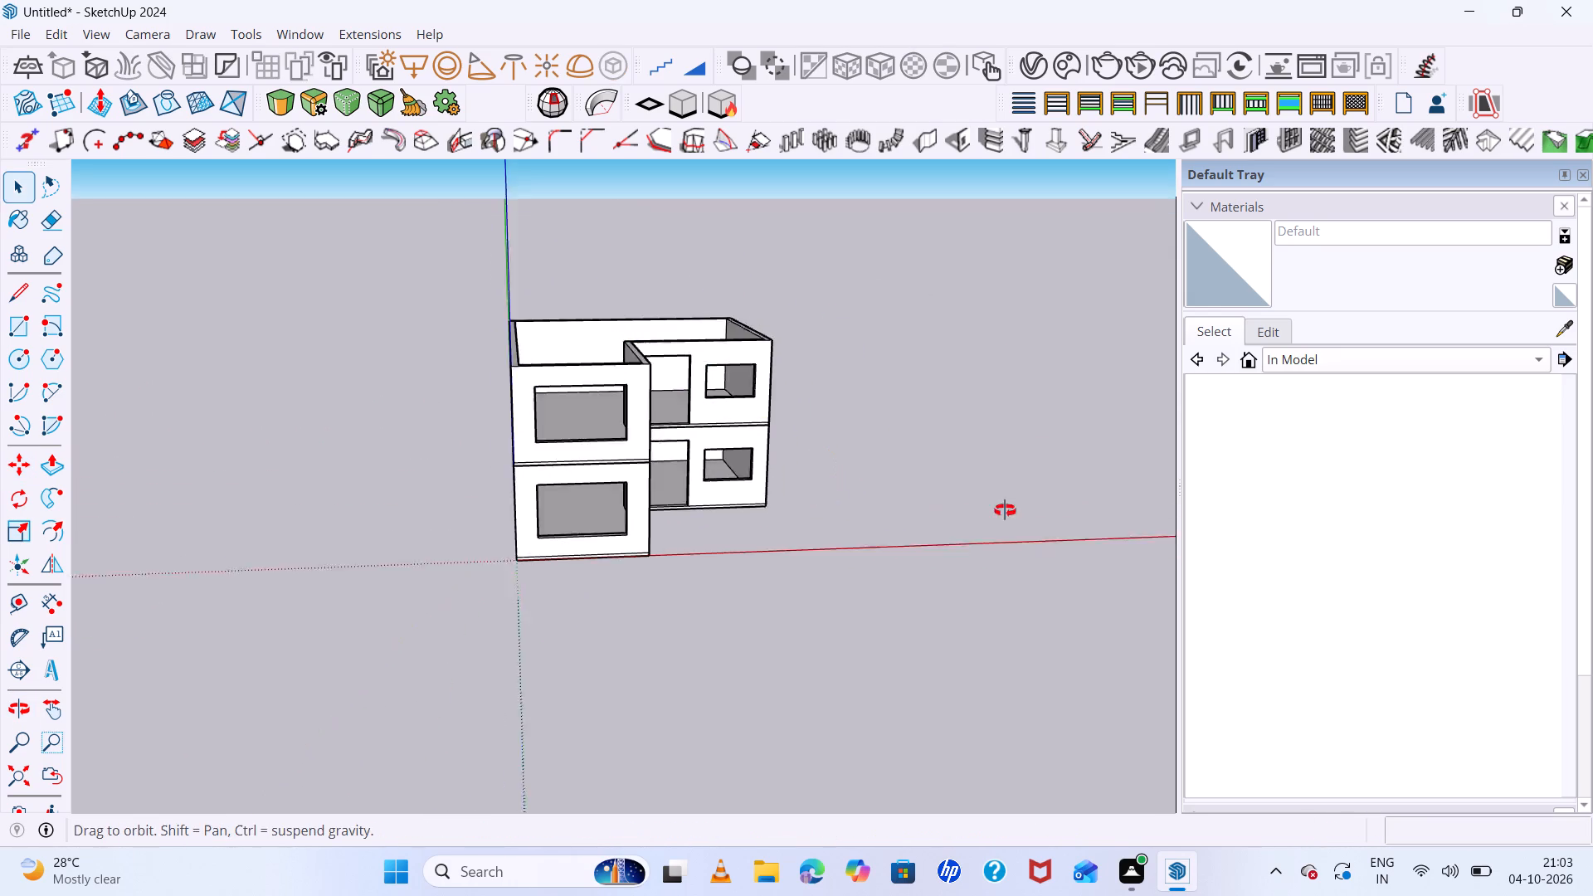
{"action": "middle_click_drag", "start_coordinate": [1005, 510], "coordinate": [919, 348]}
{"action": "middle_click", "coordinate": [919, 348]}
{"action": "scroll", "coordinate": [699, 436], "scroll_direction": "up", "scroll_amount": 6}
{"action": "scroll", "coordinate": [807, 544], "scroll_direction": "up", "scroll_amount": 1}
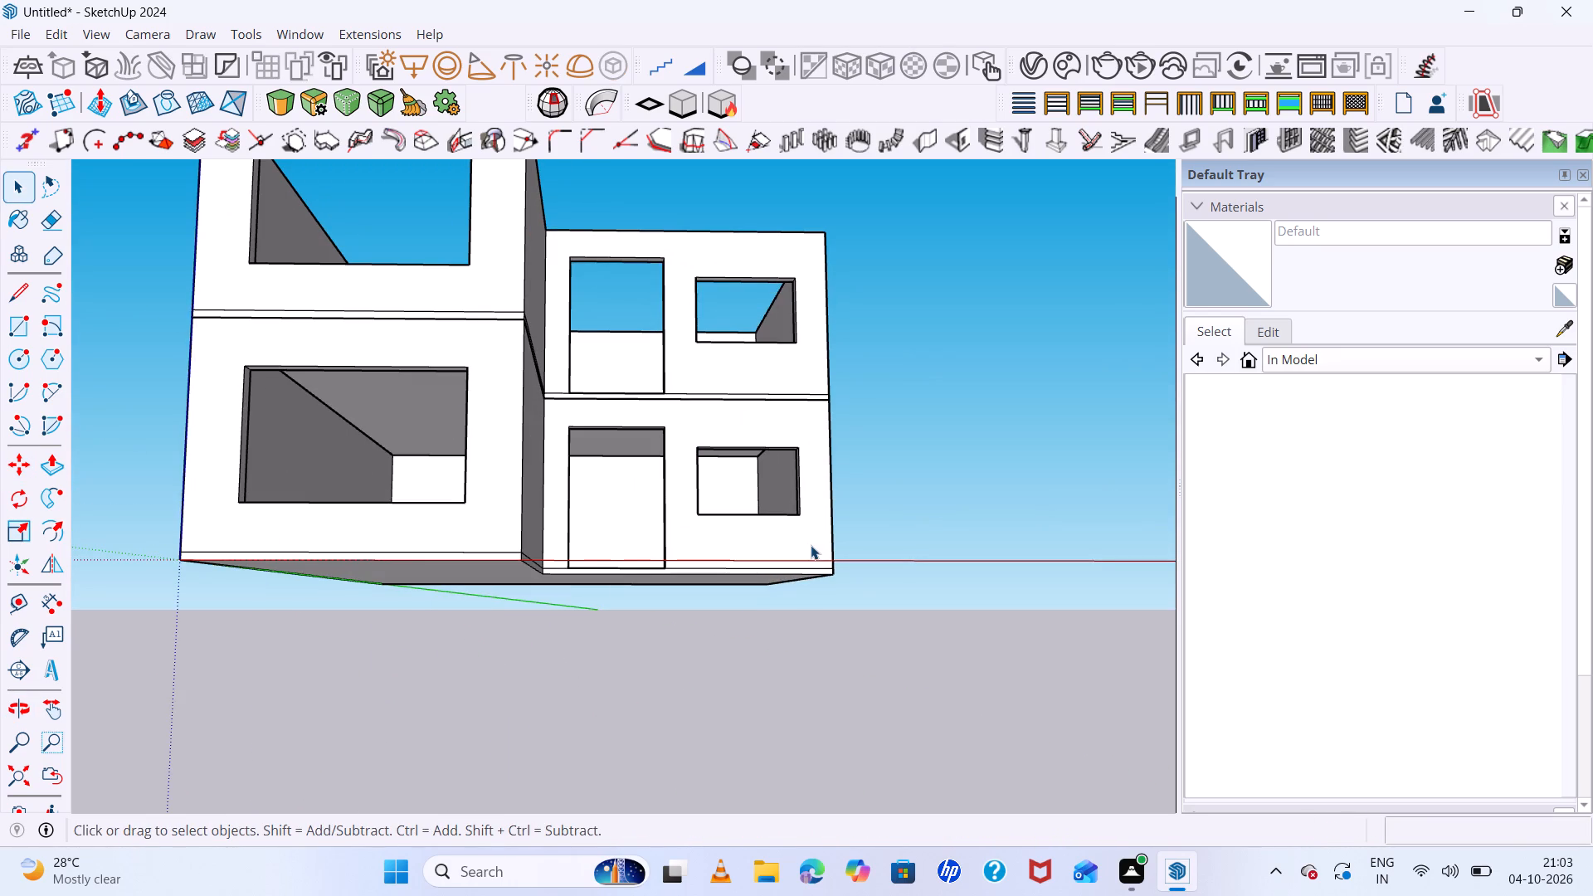
{"action": "double_click", "coordinate": [797, 447]}
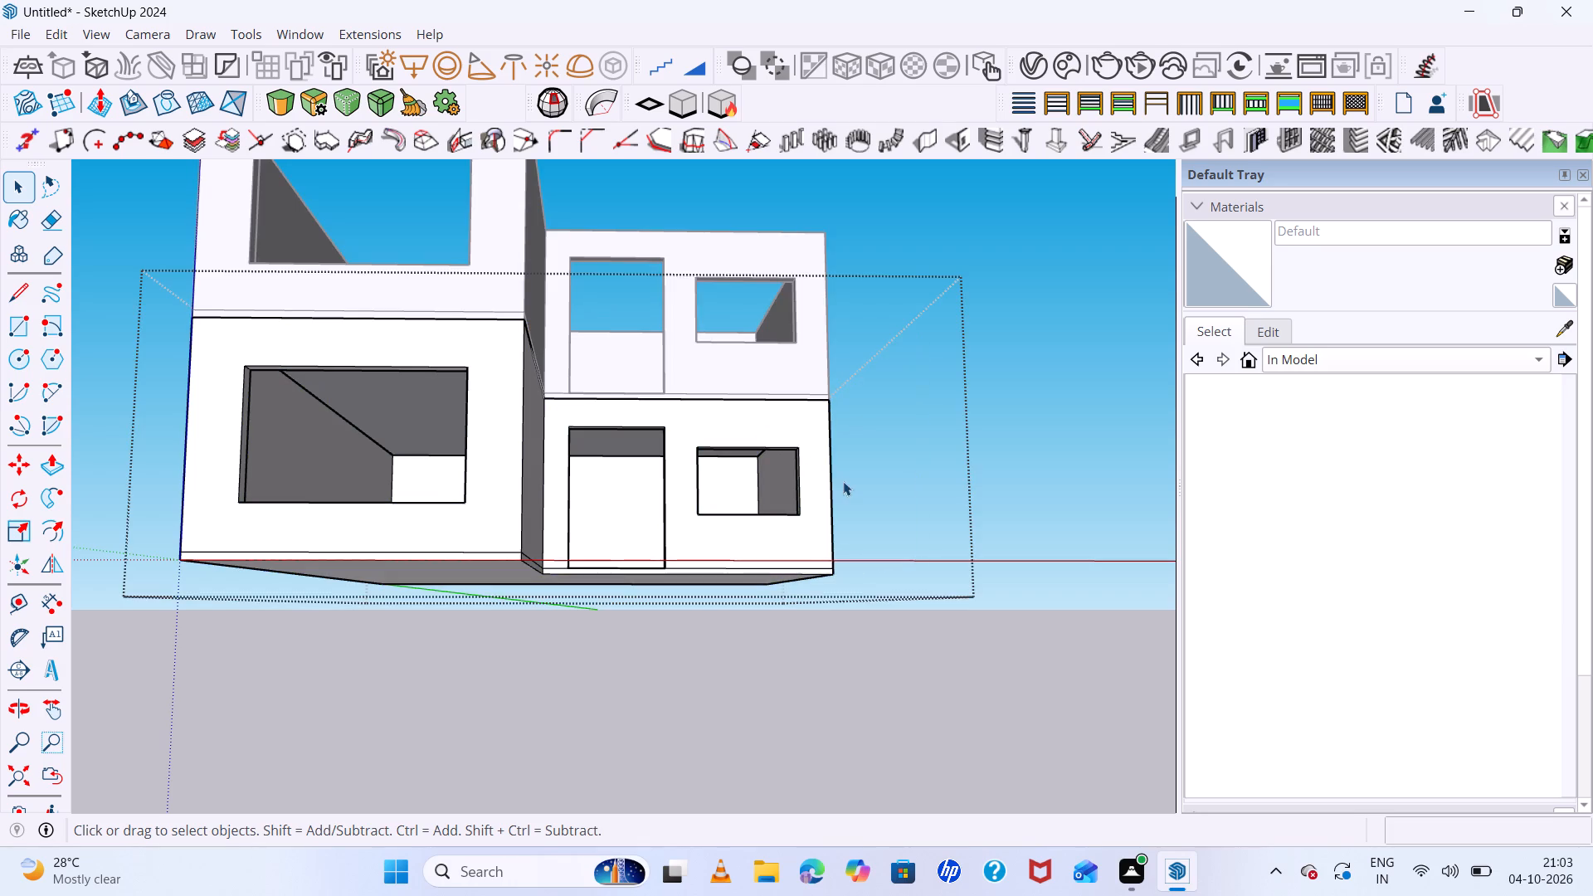
{"action": "middle_click_drag", "start_coordinate": [844, 483], "coordinate": [639, 625]}
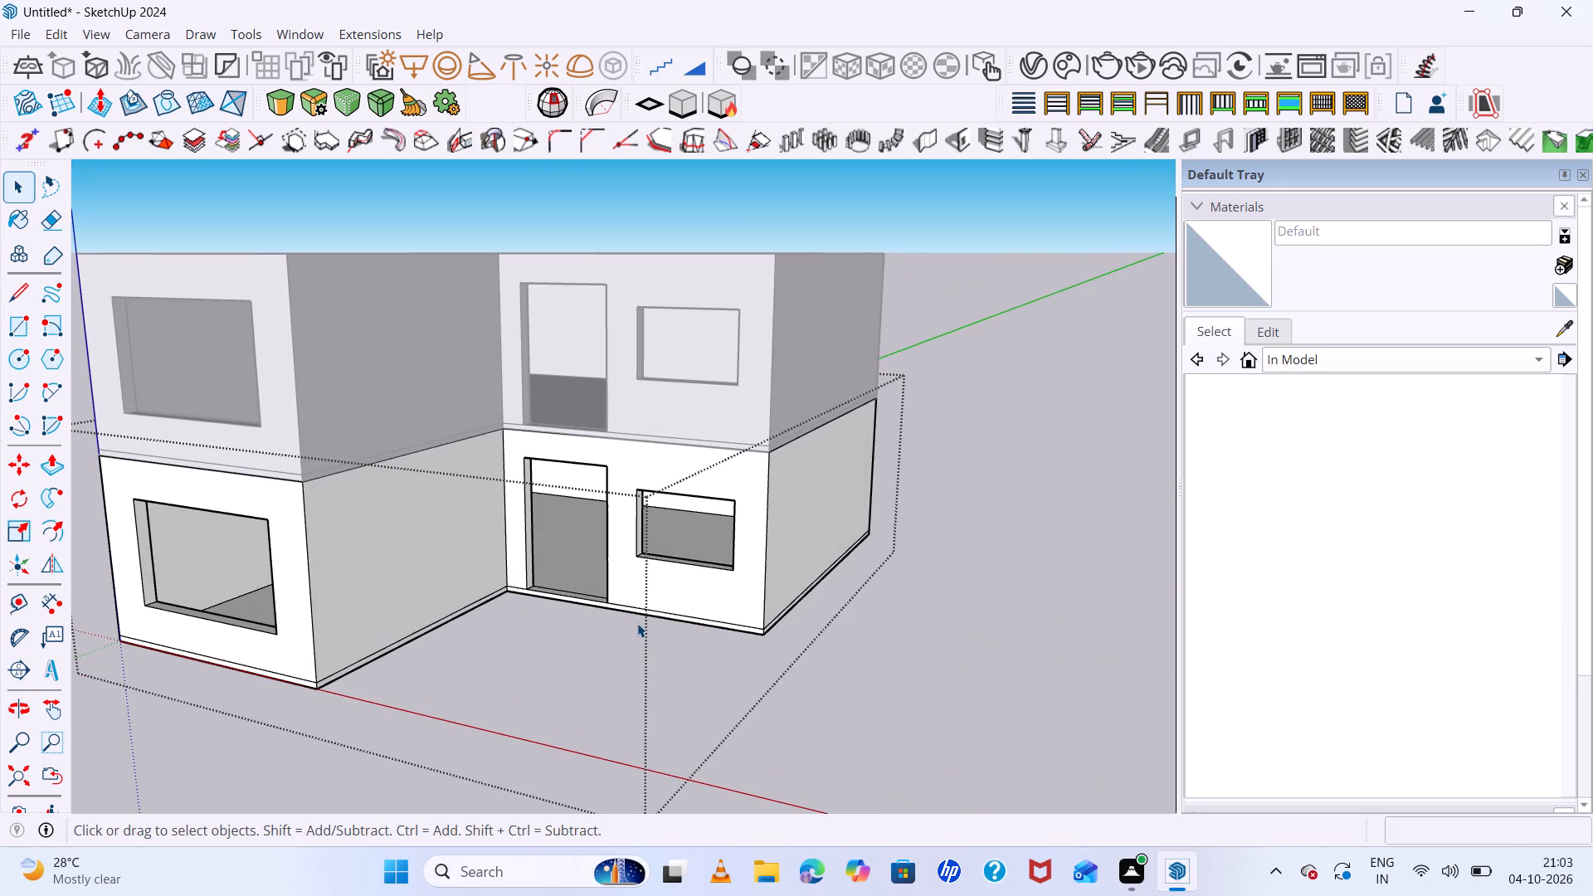
{"action": "scroll", "coordinate": [706, 620], "scroll_direction": "up", "scroll_amount": 3}
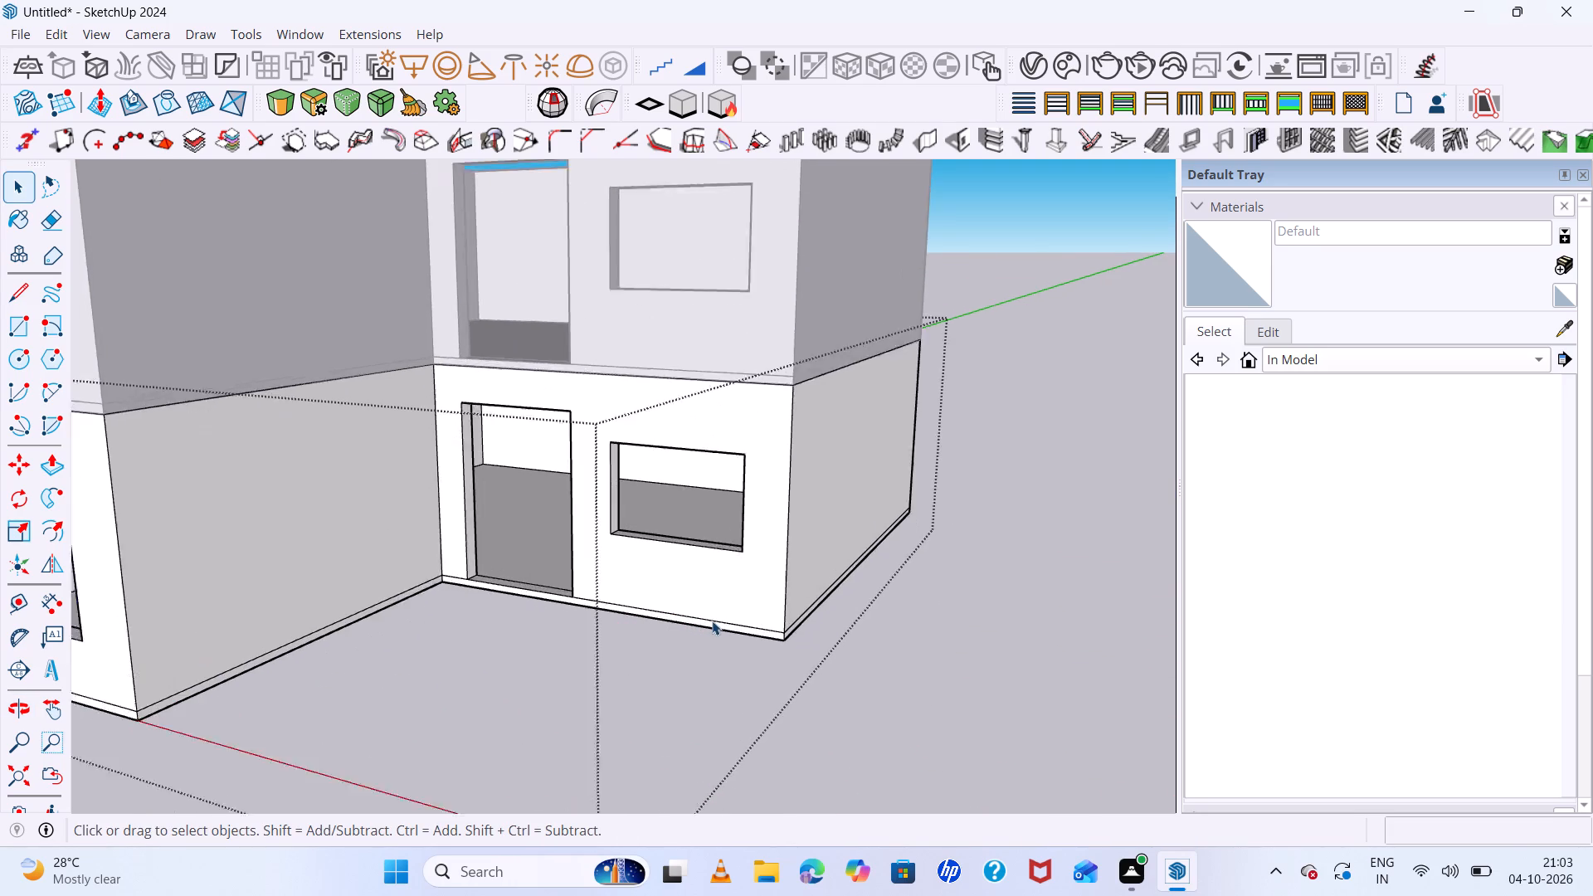
{"action": "scroll", "coordinate": [712, 621], "scroll_direction": "up", "scroll_amount": 2}
{"action": "left_click", "coordinate": [762, 637]}
{"action": "left_click", "coordinate": [764, 631]}
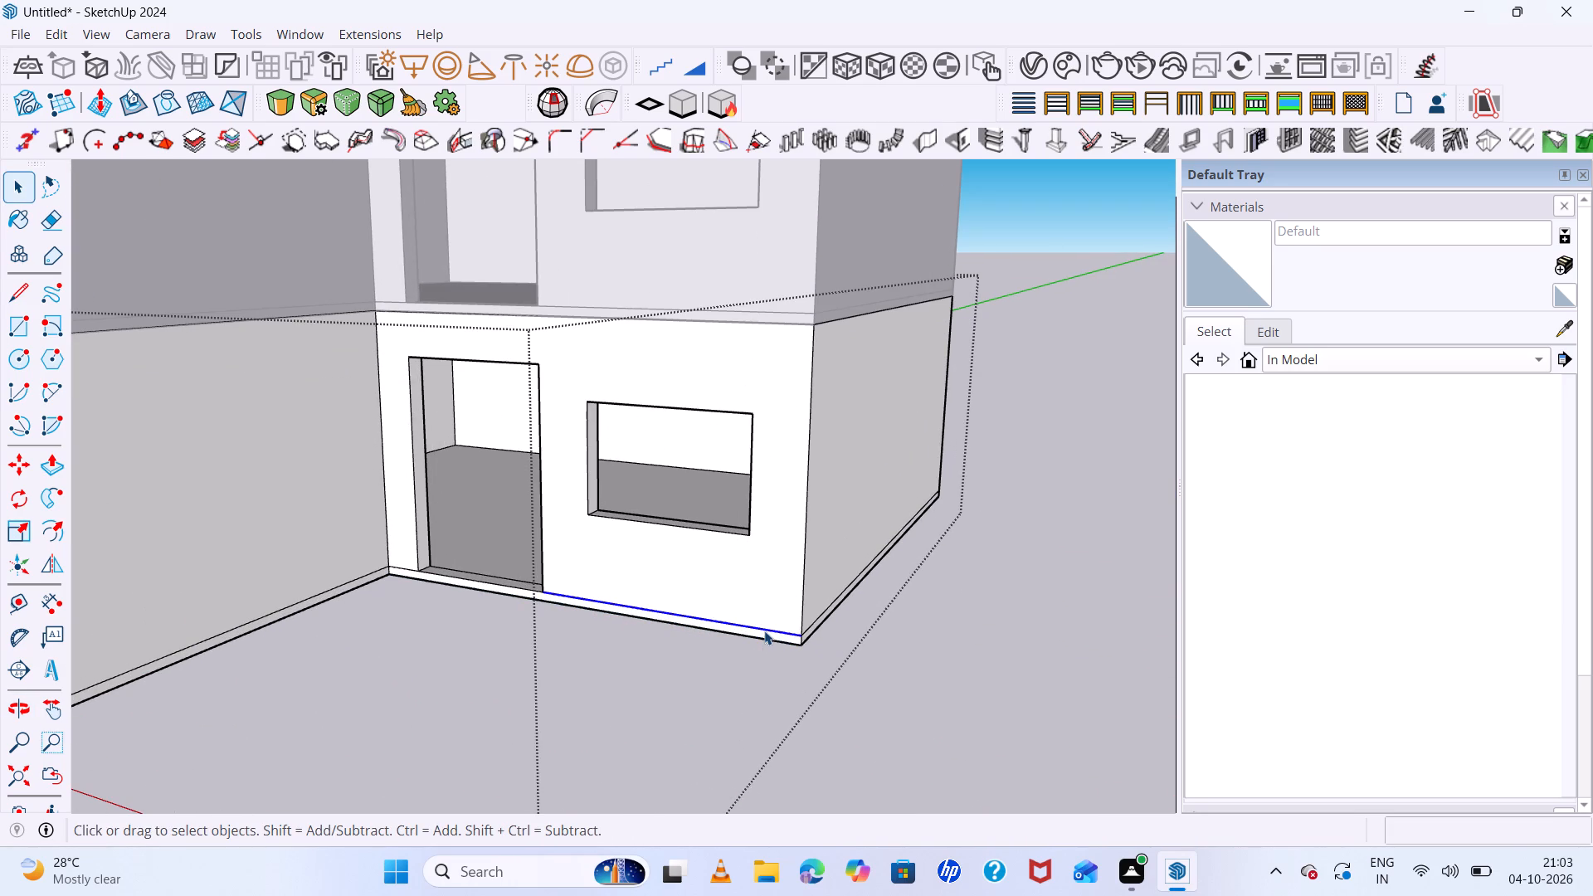
{"action": "left_click", "coordinate": [765, 633]}
{"action": "double_click", "coordinate": [765, 633]}
{"action": "scroll", "coordinate": [765, 633], "scroll_direction": "up", "scroll_amount": 4}
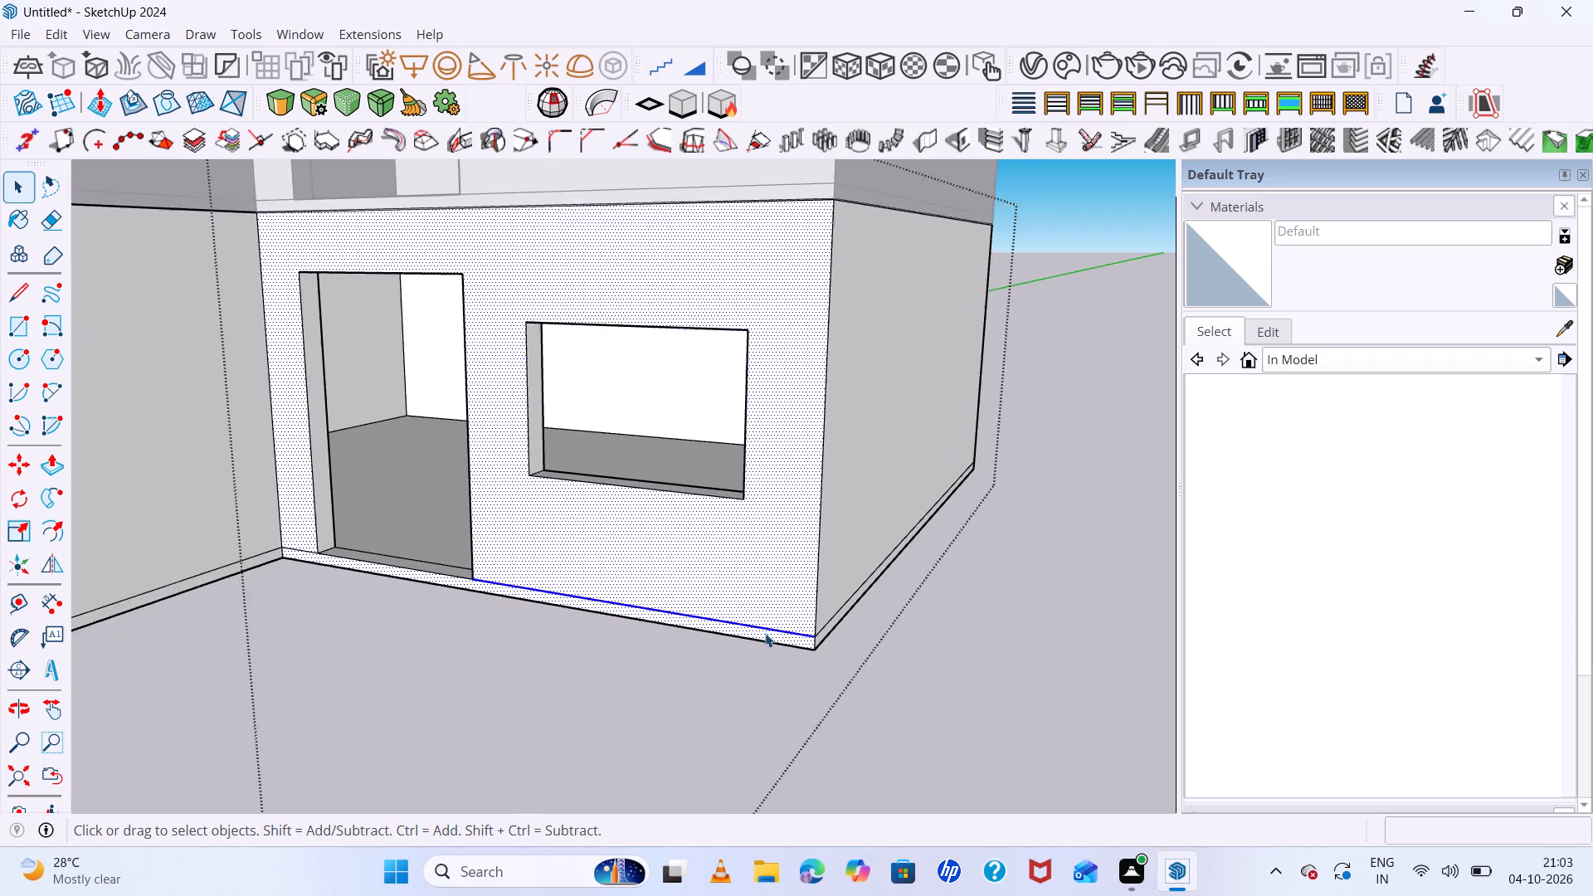
{"action": "left_click", "coordinate": [765, 633]}
{"action": "left_click", "coordinate": [767, 640]}
{"action": "key", "text": "p"}
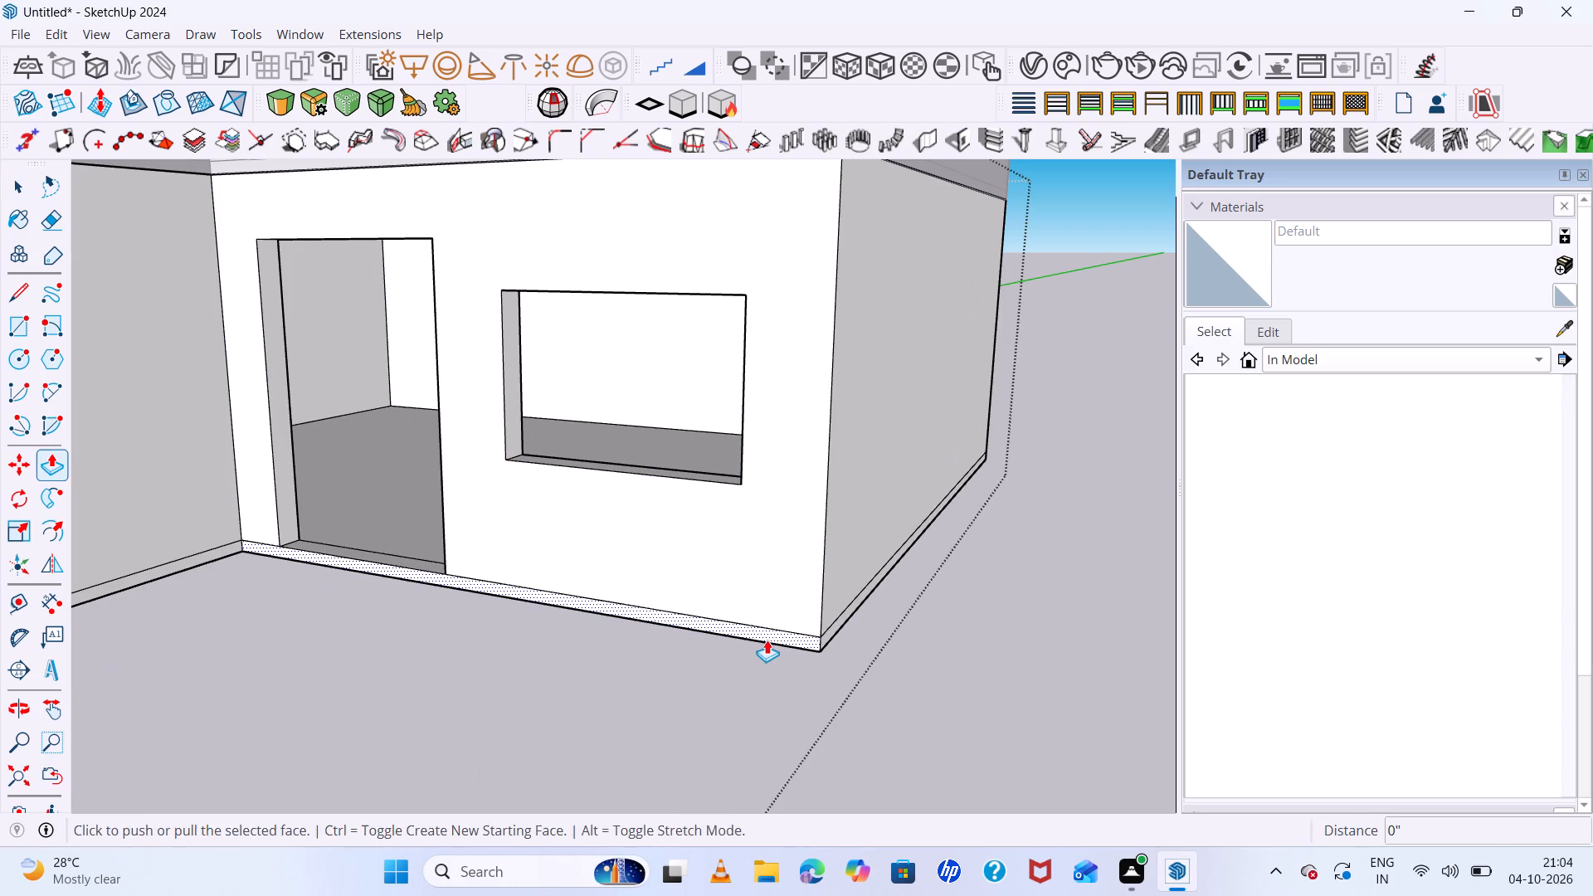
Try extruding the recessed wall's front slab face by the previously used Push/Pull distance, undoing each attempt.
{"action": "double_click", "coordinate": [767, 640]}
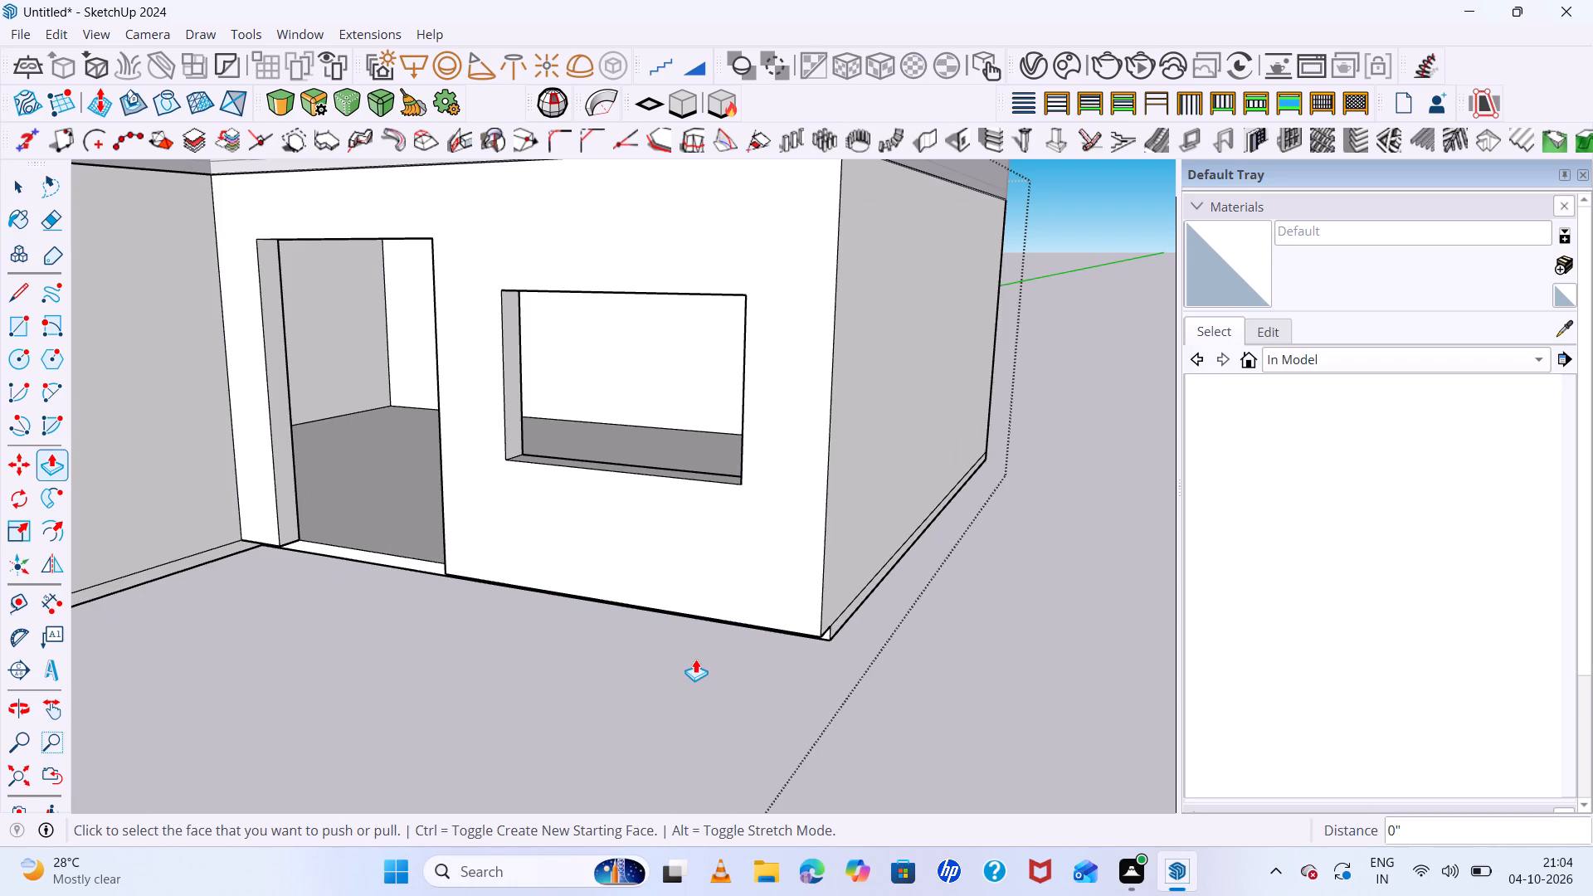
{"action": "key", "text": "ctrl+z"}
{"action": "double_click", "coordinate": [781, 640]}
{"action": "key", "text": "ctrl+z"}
Pull the ground-floor slab's front face out about 16' 10" to align with the projecting wing's front corner.
{"action": "left_click", "coordinate": [782, 636]}
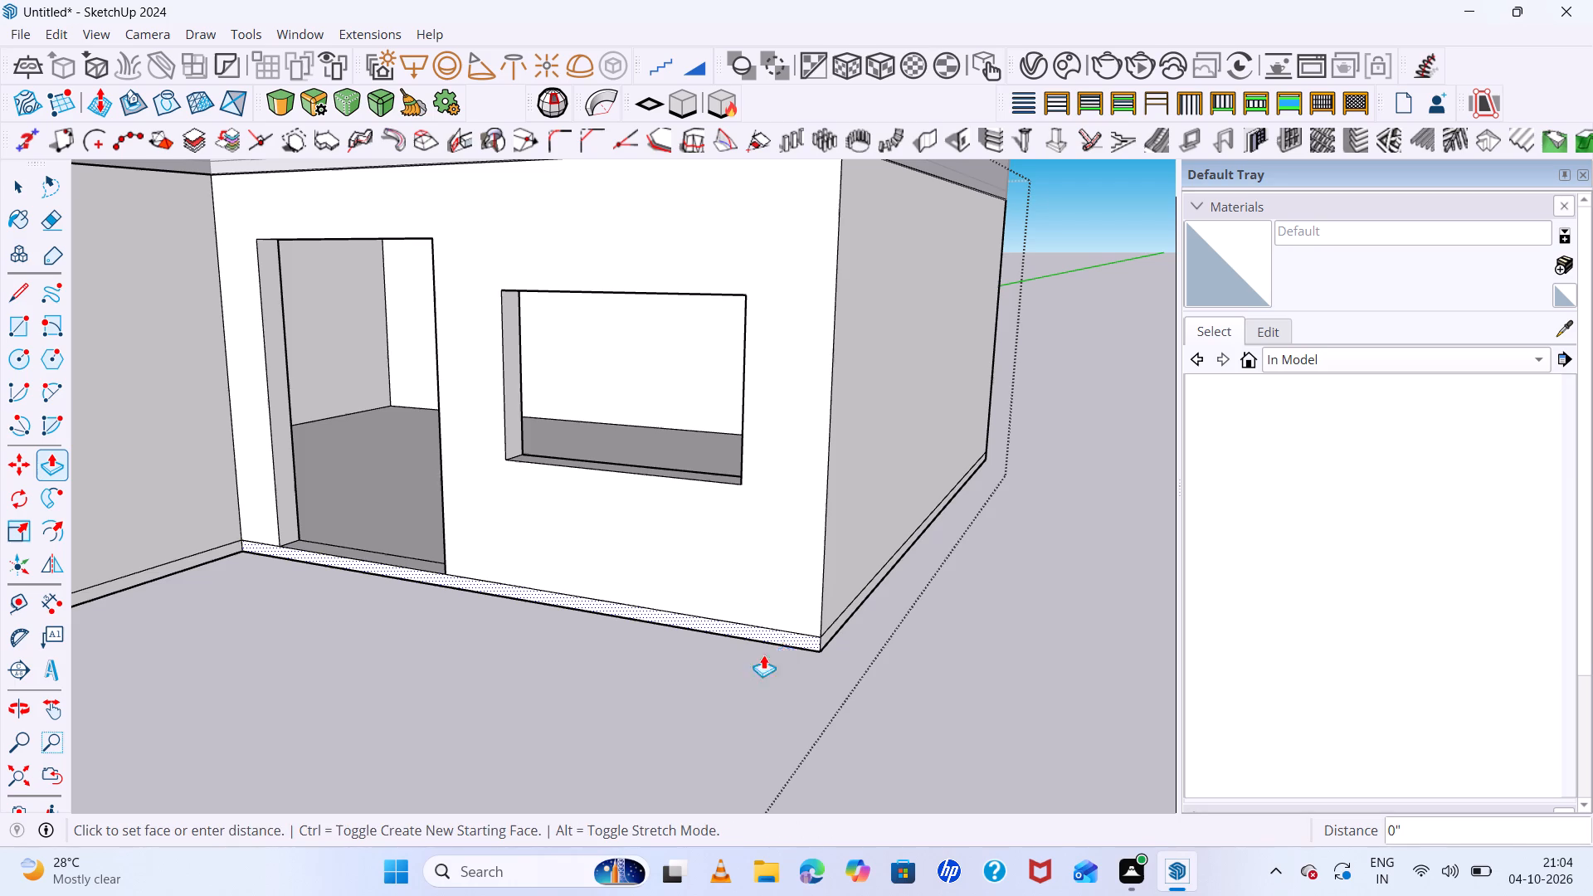
{"action": "scroll", "coordinate": [601, 746], "scroll_direction": "down", "scroll_amount": 5}
{"action": "scroll", "coordinate": [507, 746], "scroll_direction": "down", "scroll_amount": 5}
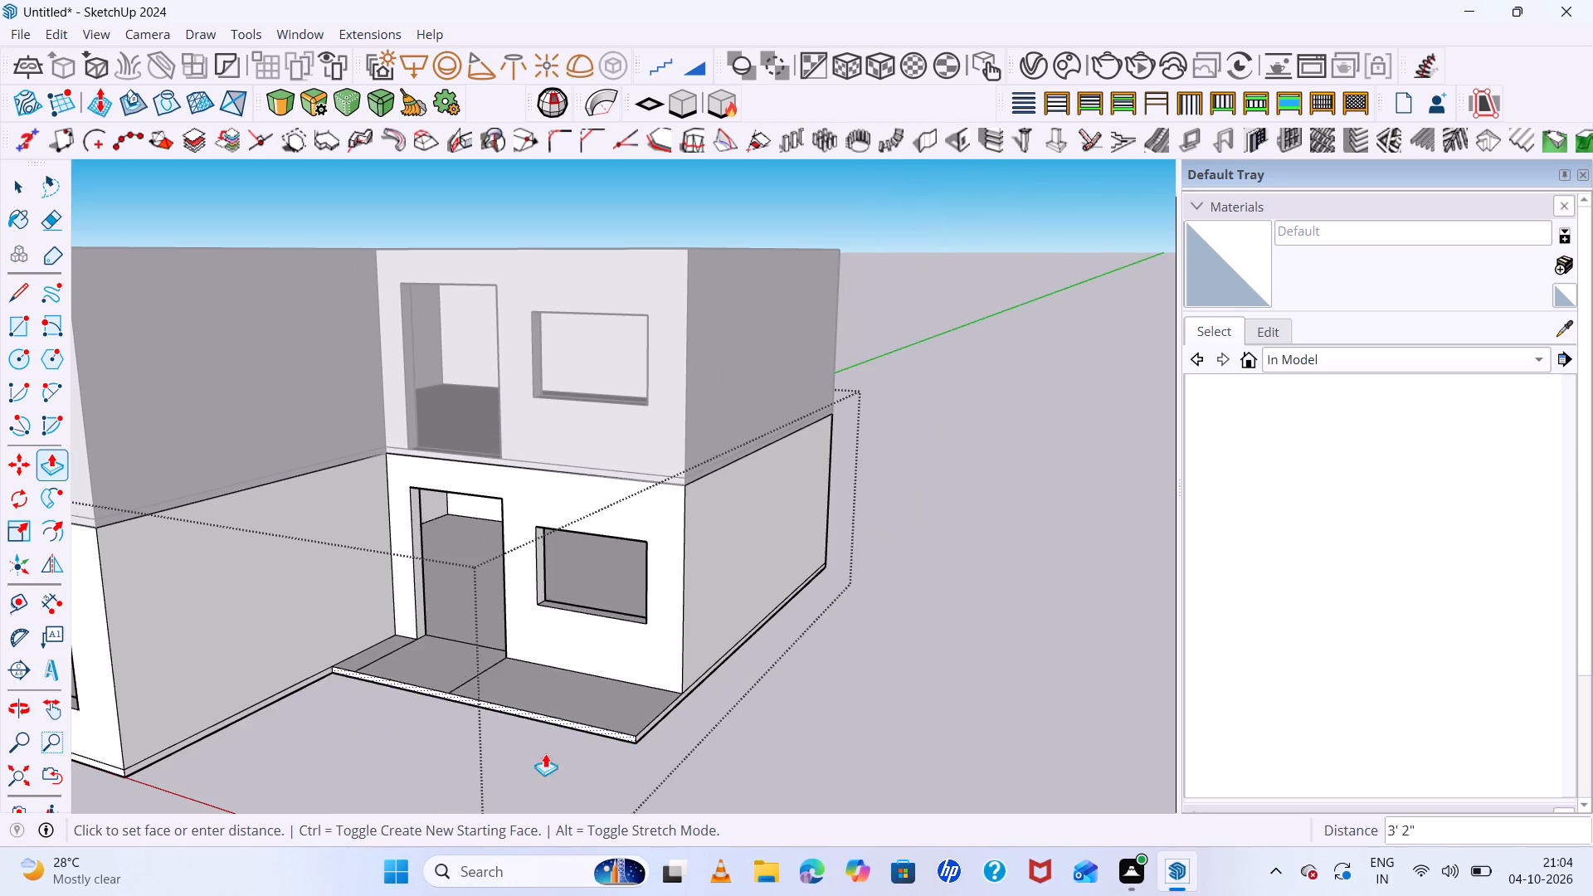
{"action": "scroll", "coordinate": [612, 724], "scroll_direction": "down", "scroll_amount": 4}
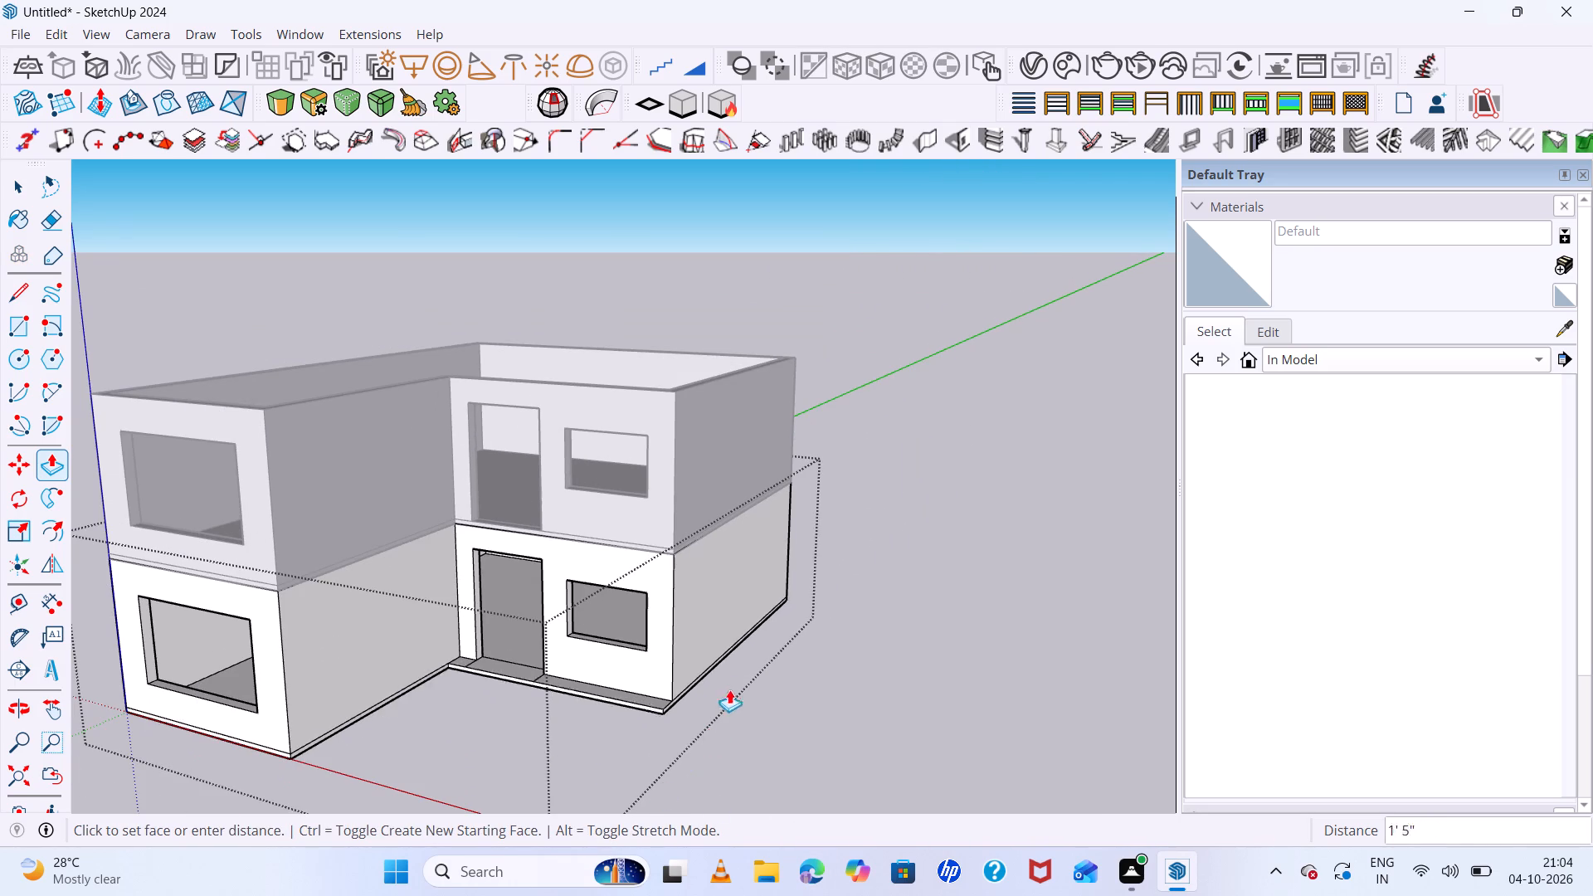
{"action": "scroll", "coordinate": [733, 678], "scroll_direction": "down", "scroll_amount": 6}
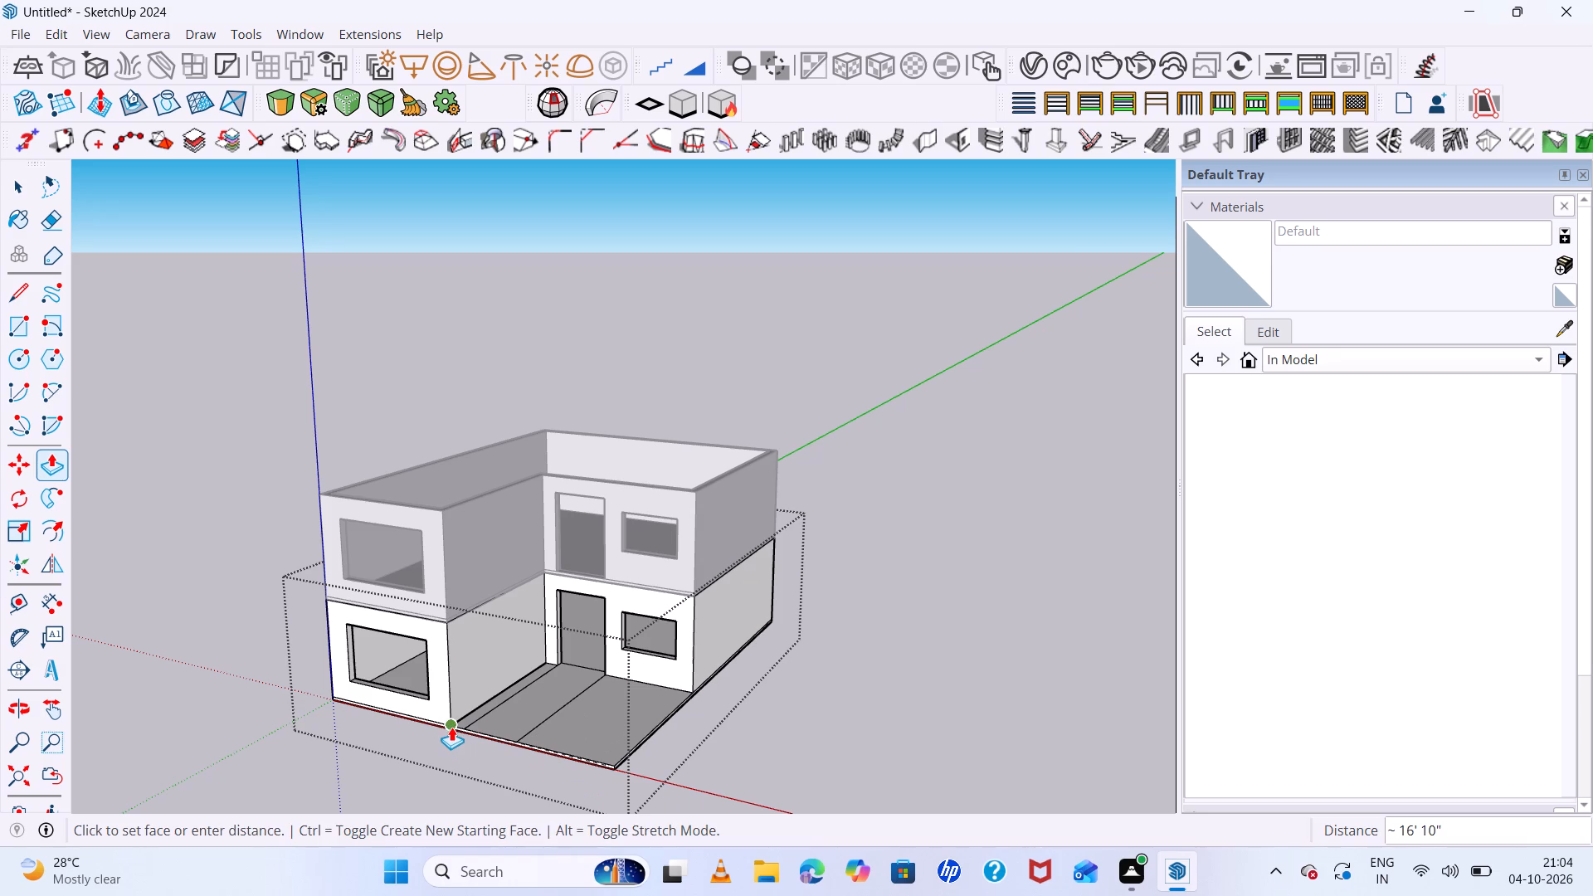
{"action": "left_click", "coordinate": [451, 727]}
Erase the two dividing lines across the extended ground-floor slab and the threshold line at the door opening.
{"action": "middle_click_drag", "start_coordinate": [771, 758], "coordinate": [893, 789]}
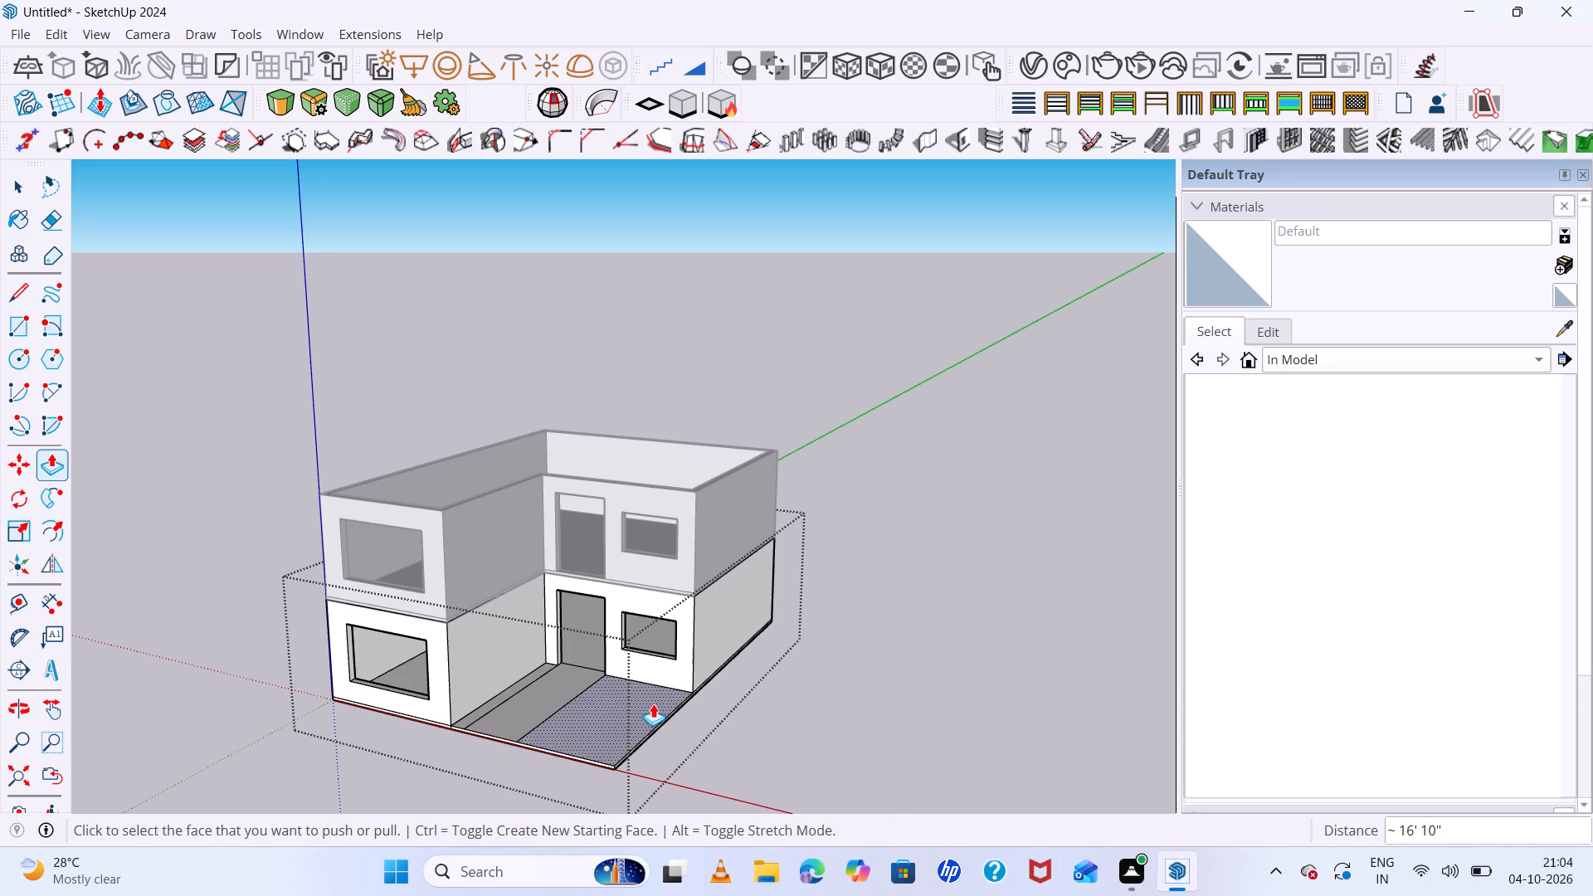
{"action": "scroll", "coordinate": [639, 693], "scroll_direction": "down", "scroll_amount": 4}
{"action": "scroll", "coordinate": [574, 671], "scroll_direction": "up", "scroll_amount": 5}
{"action": "middle_click_drag", "start_coordinate": [733, 755], "coordinate": [821, 782]}
{"action": "scroll", "coordinate": [697, 707], "scroll_direction": "up", "scroll_amount": 3}
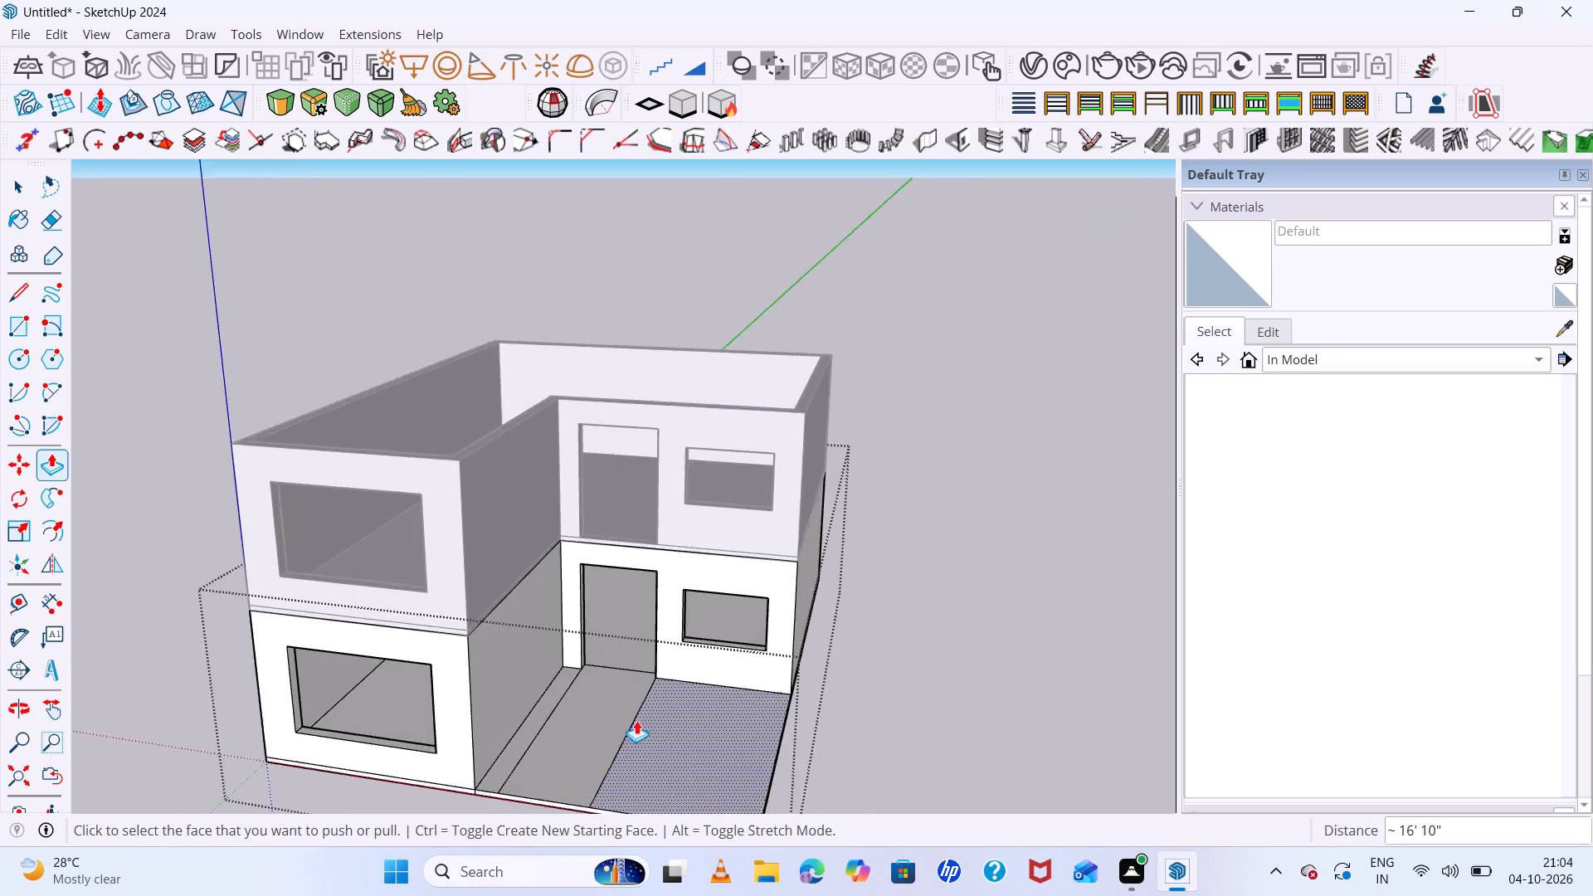
{"action": "scroll", "coordinate": [636, 720], "scroll_direction": "up", "scroll_amount": 2}
{"action": "scroll", "coordinate": [890, 610], "scroll_direction": "down", "scroll_amount": 11}
{"action": "scroll", "coordinate": [727, 672], "scroll_direction": "up", "scroll_amount": 6}
{"action": "key", "text": "space"}
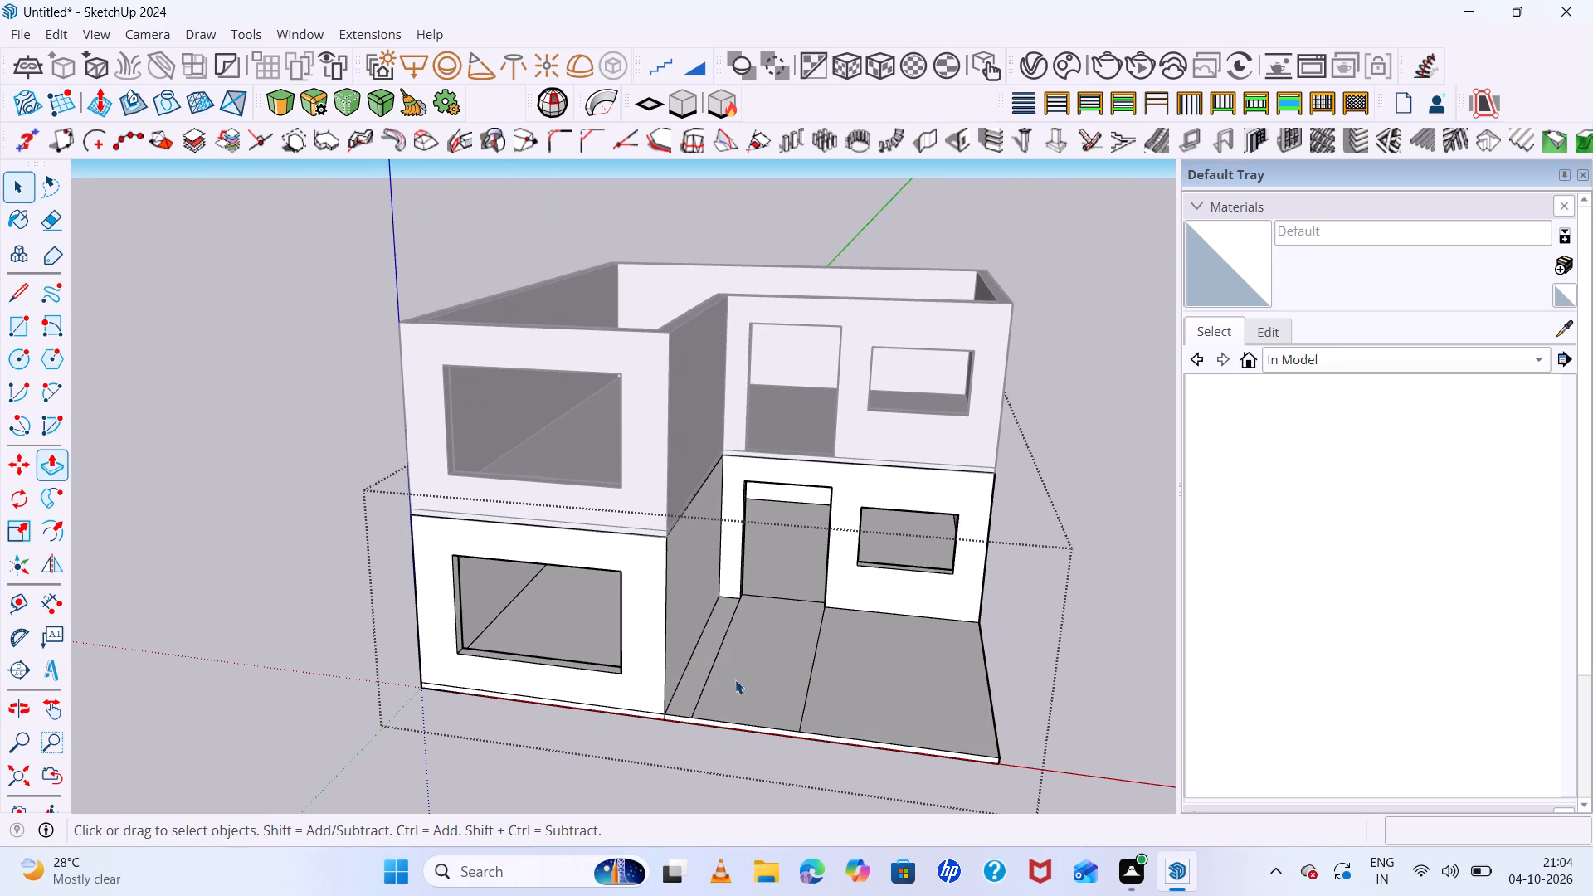
{"action": "left_click", "coordinate": [723, 659]}
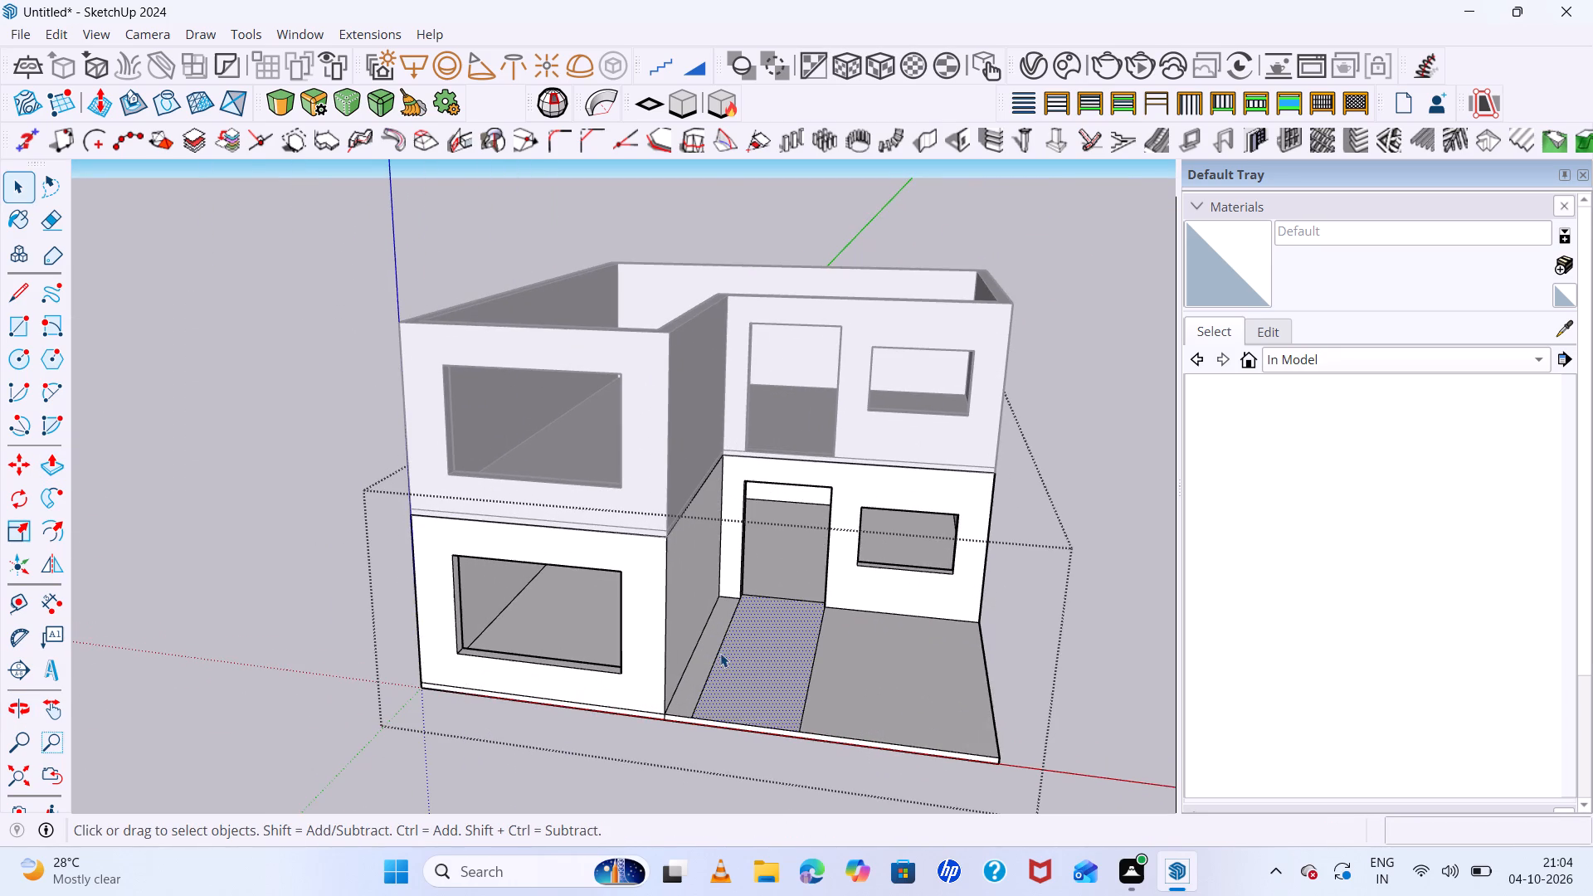
{"action": "key", "text": "e"}
{"action": "left_click", "coordinate": [708, 661]}
{"action": "left_click", "coordinate": [714, 674]}
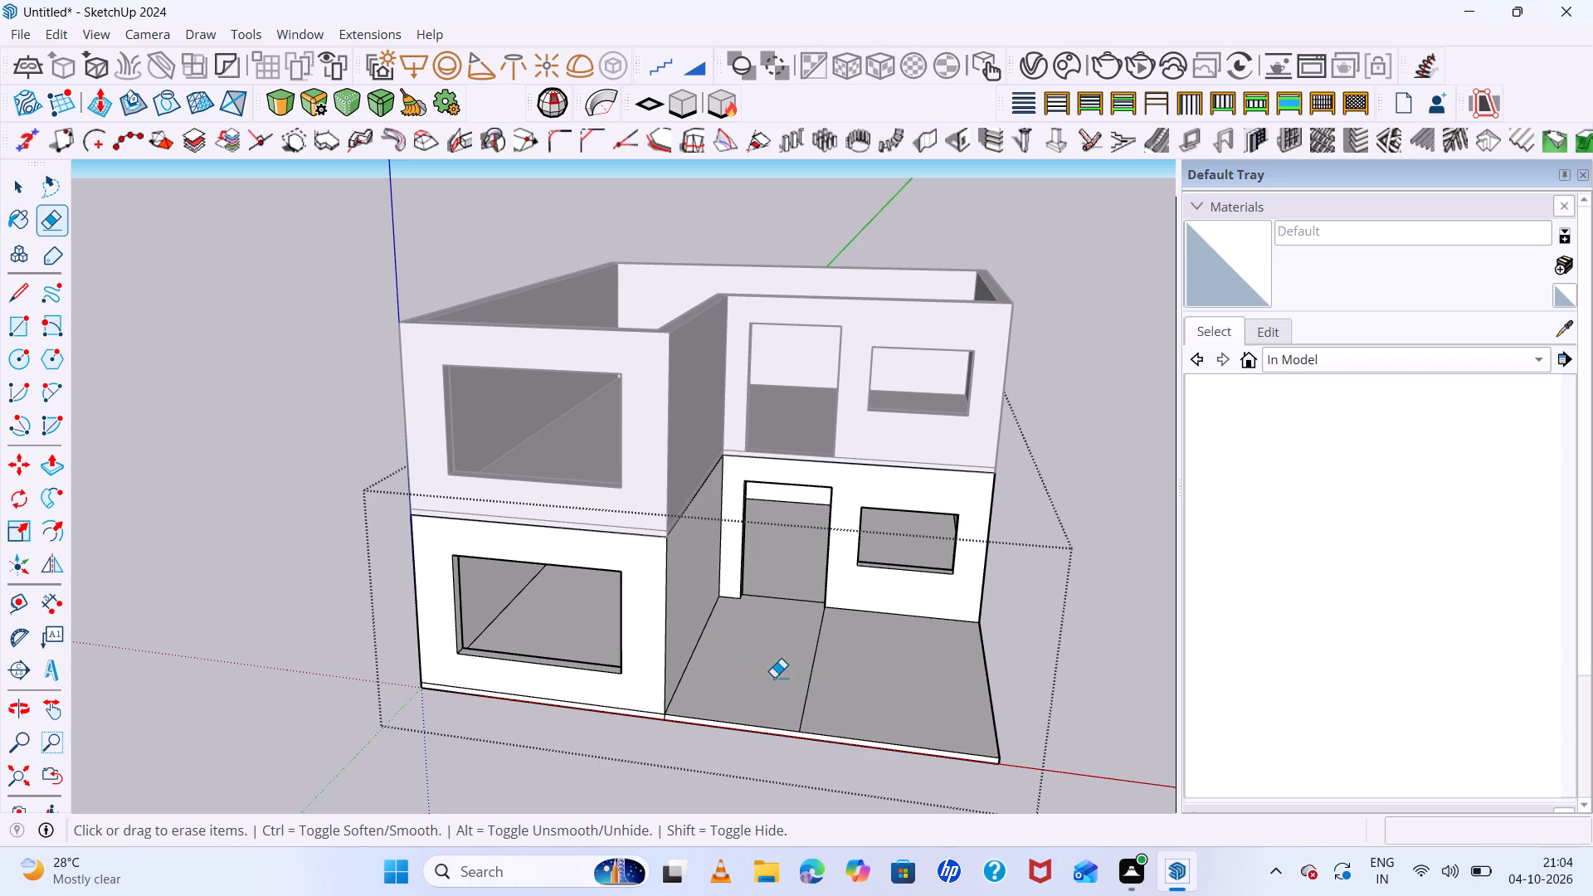
{"action": "left_click", "coordinate": [808, 704]}
{"action": "middle_click_drag", "start_coordinate": [906, 731], "coordinate": [942, 779]}
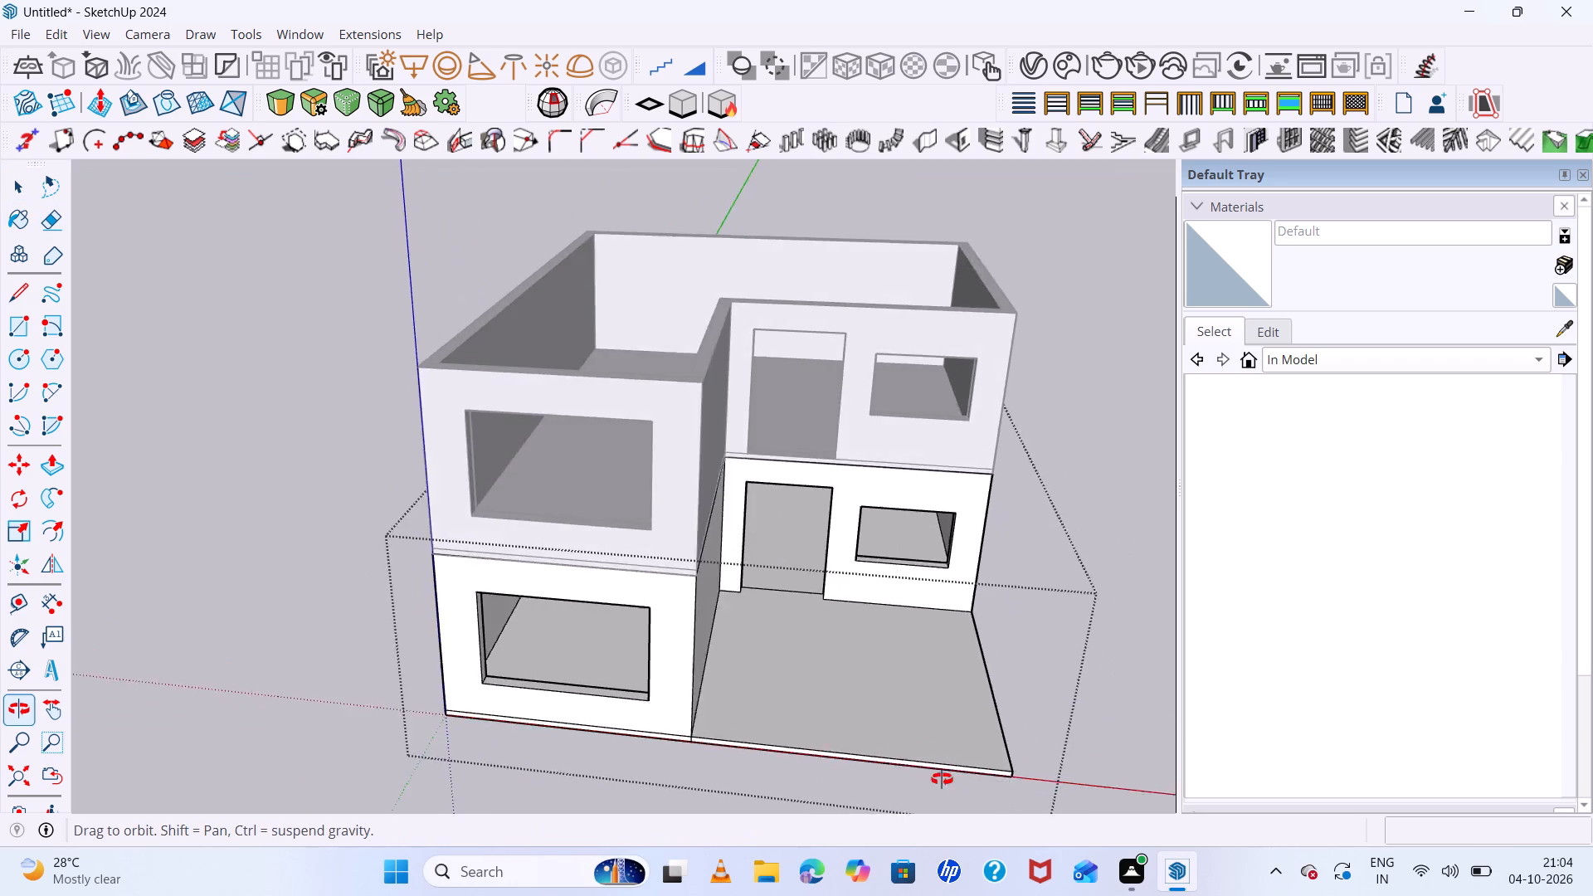
{"action": "middle_click_drag", "start_coordinate": [942, 779], "coordinate": [923, 773]}
{"action": "scroll", "coordinate": [806, 570], "scroll_direction": "up", "scroll_amount": 6}
{"action": "left_click", "coordinate": [777, 611]}
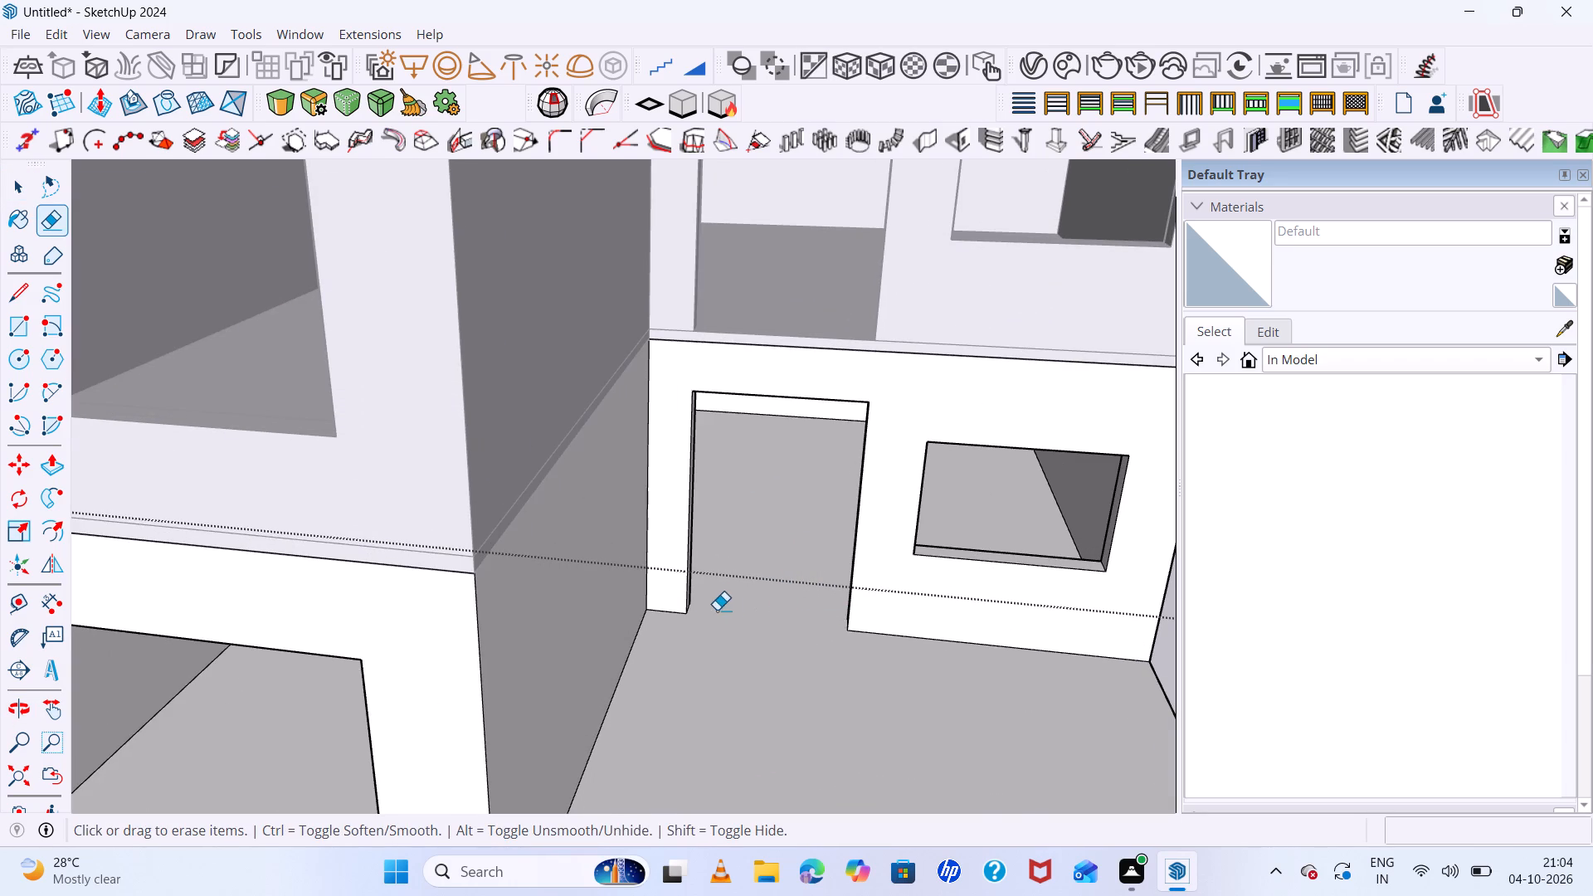
In the upper-floor group, pull the slab face below the recessed wall out about 16' 10" to the projecting wing's front corner.
{"action": "scroll", "coordinate": [714, 610], "scroll_direction": "down", "scroll_amount": 7}
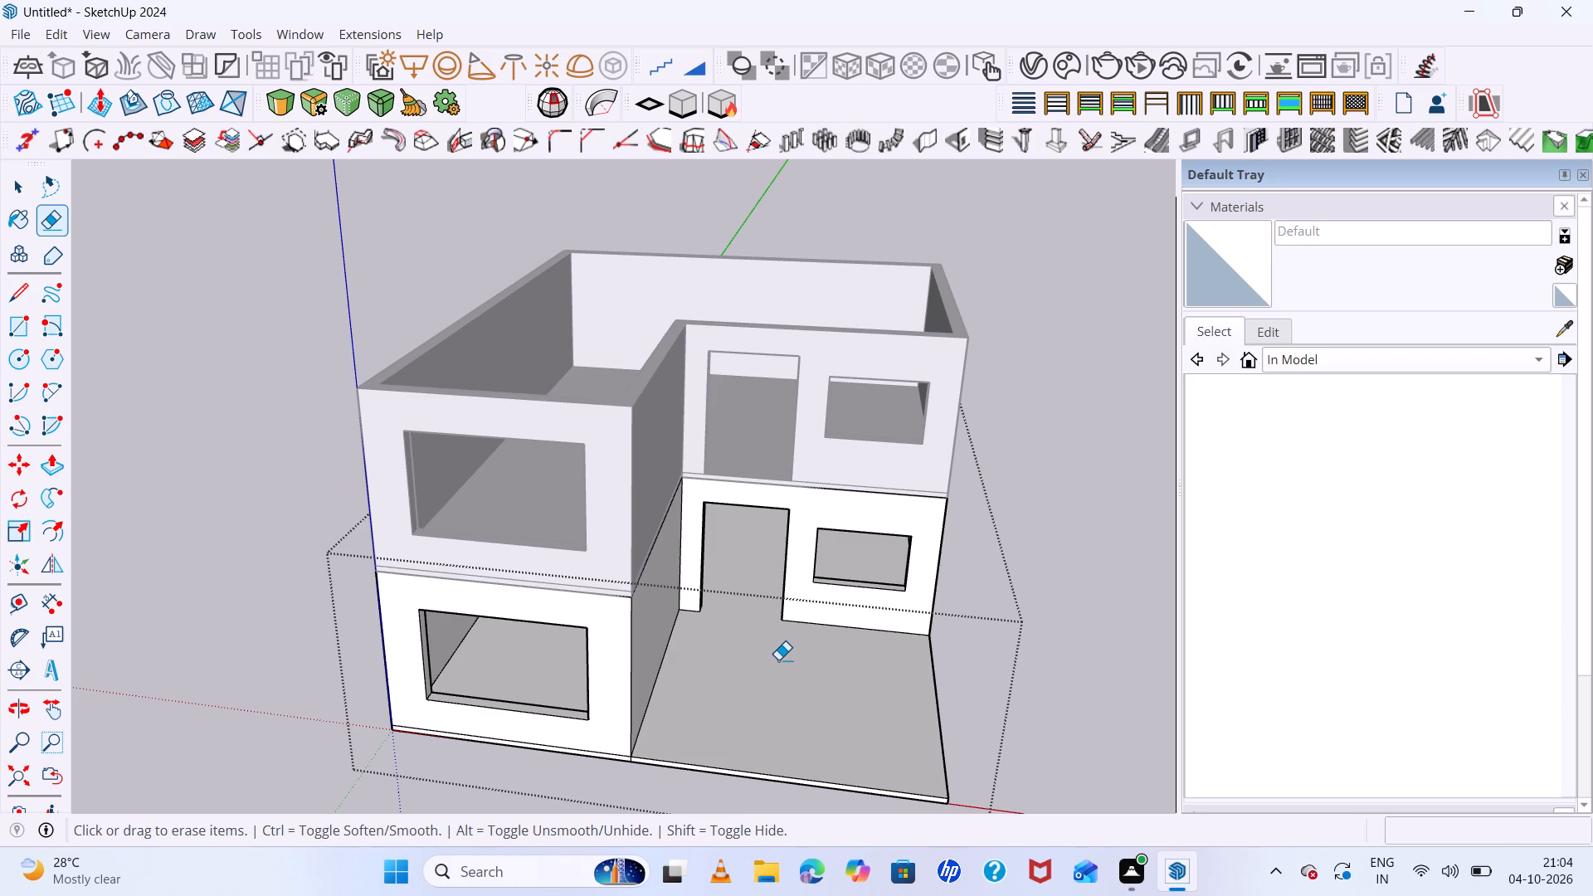
{"action": "key", "text": "space"}
{"action": "triple_click", "coordinate": [816, 464]}
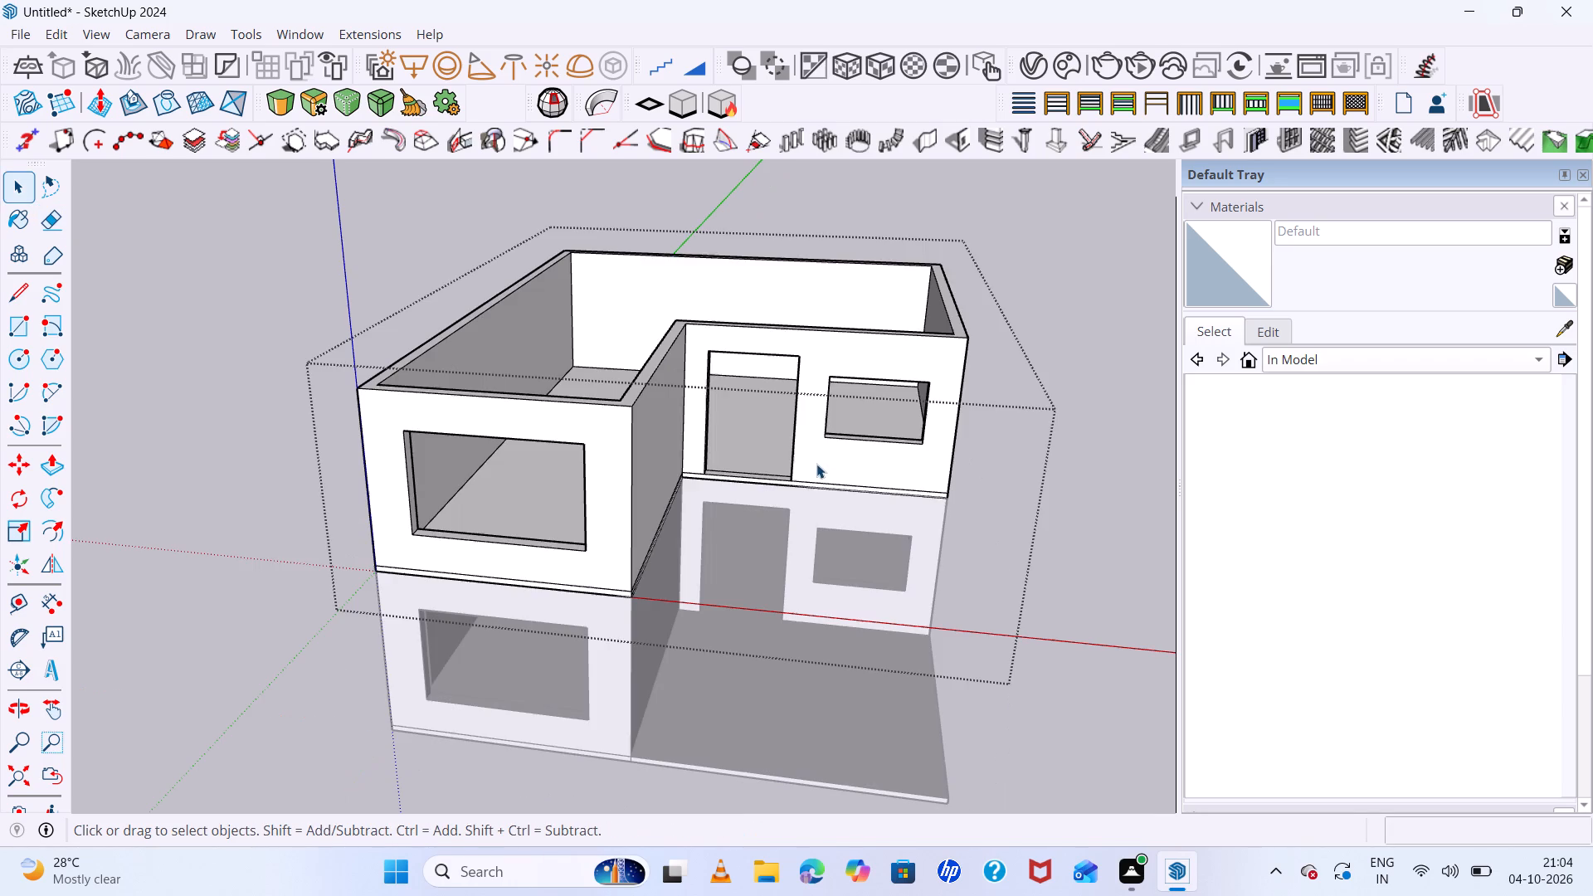
{"action": "left_click", "coordinate": [816, 464]}
{"action": "left_click", "coordinate": [824, 474]}
{"action": "scroll", "coordinate": [829, 493], "scroll_direction": "up", "scroll_amount": 6}
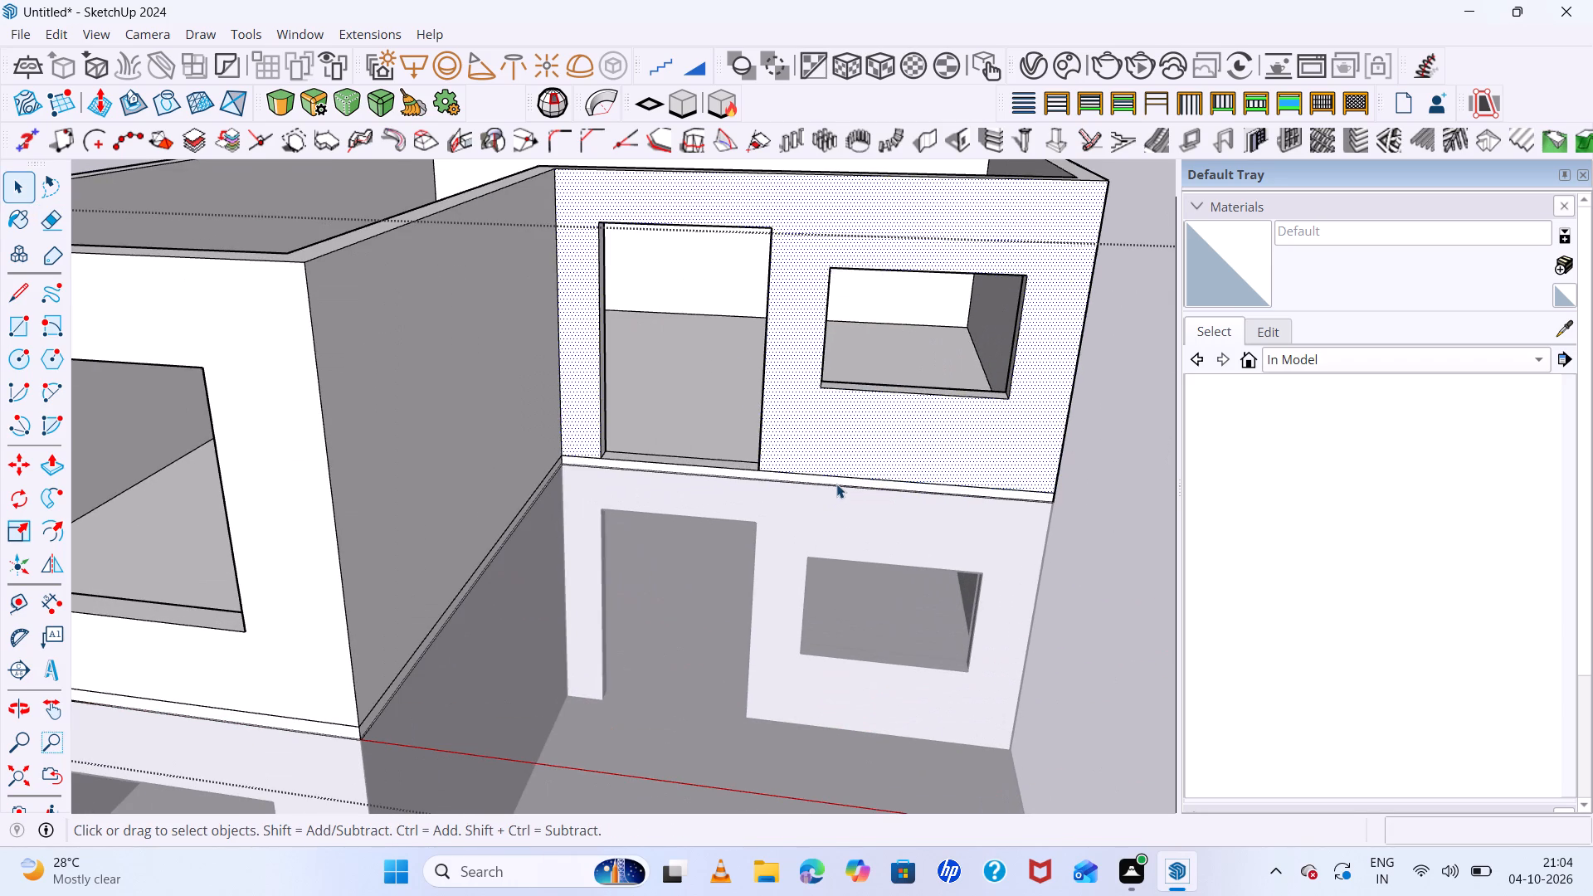
{"action": "left_click", "coordinate": [836, 484]}
{"action": "left_click", "coordinate": [838, 482]}
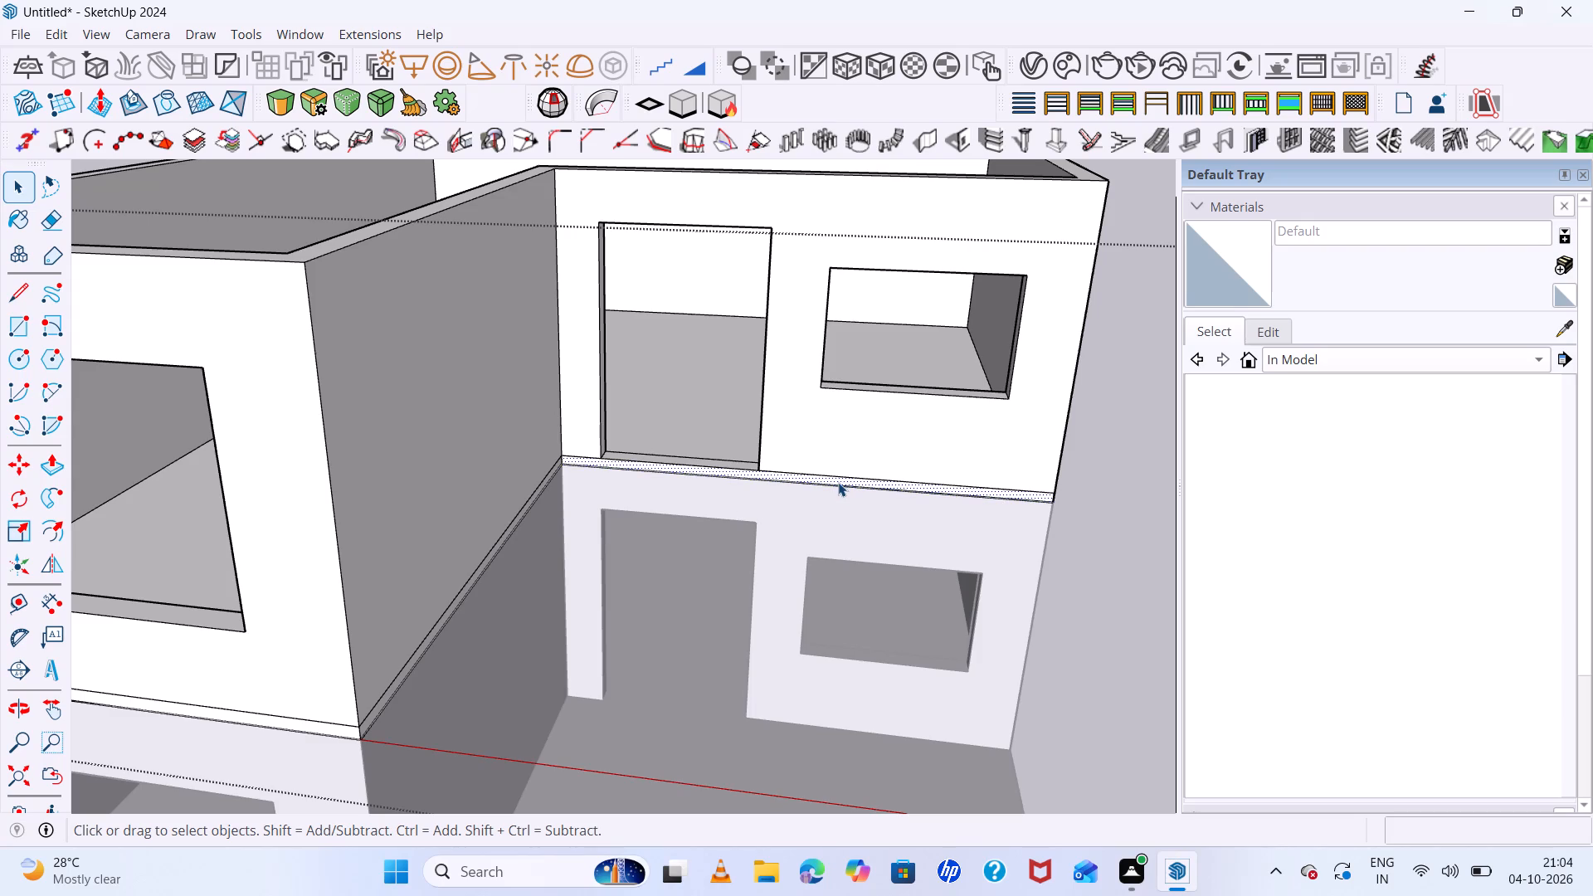
{"action": "key", "text": "p"}
{"action": "left_click", "coordinate": [840, 480]}
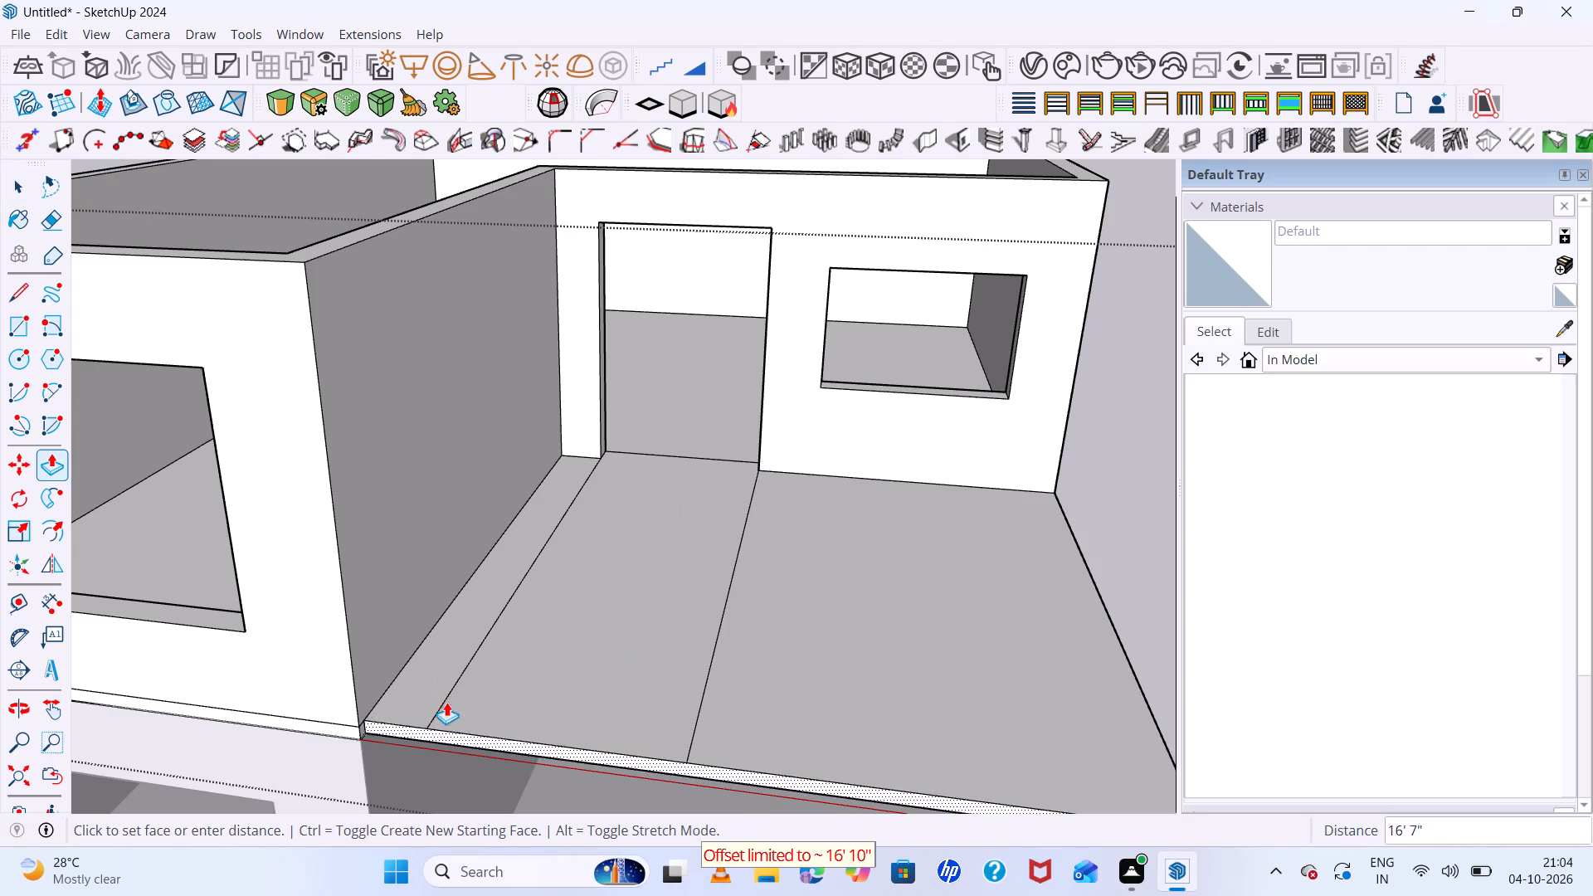
{"action": "left_click", "coordinate": [355, 740]}
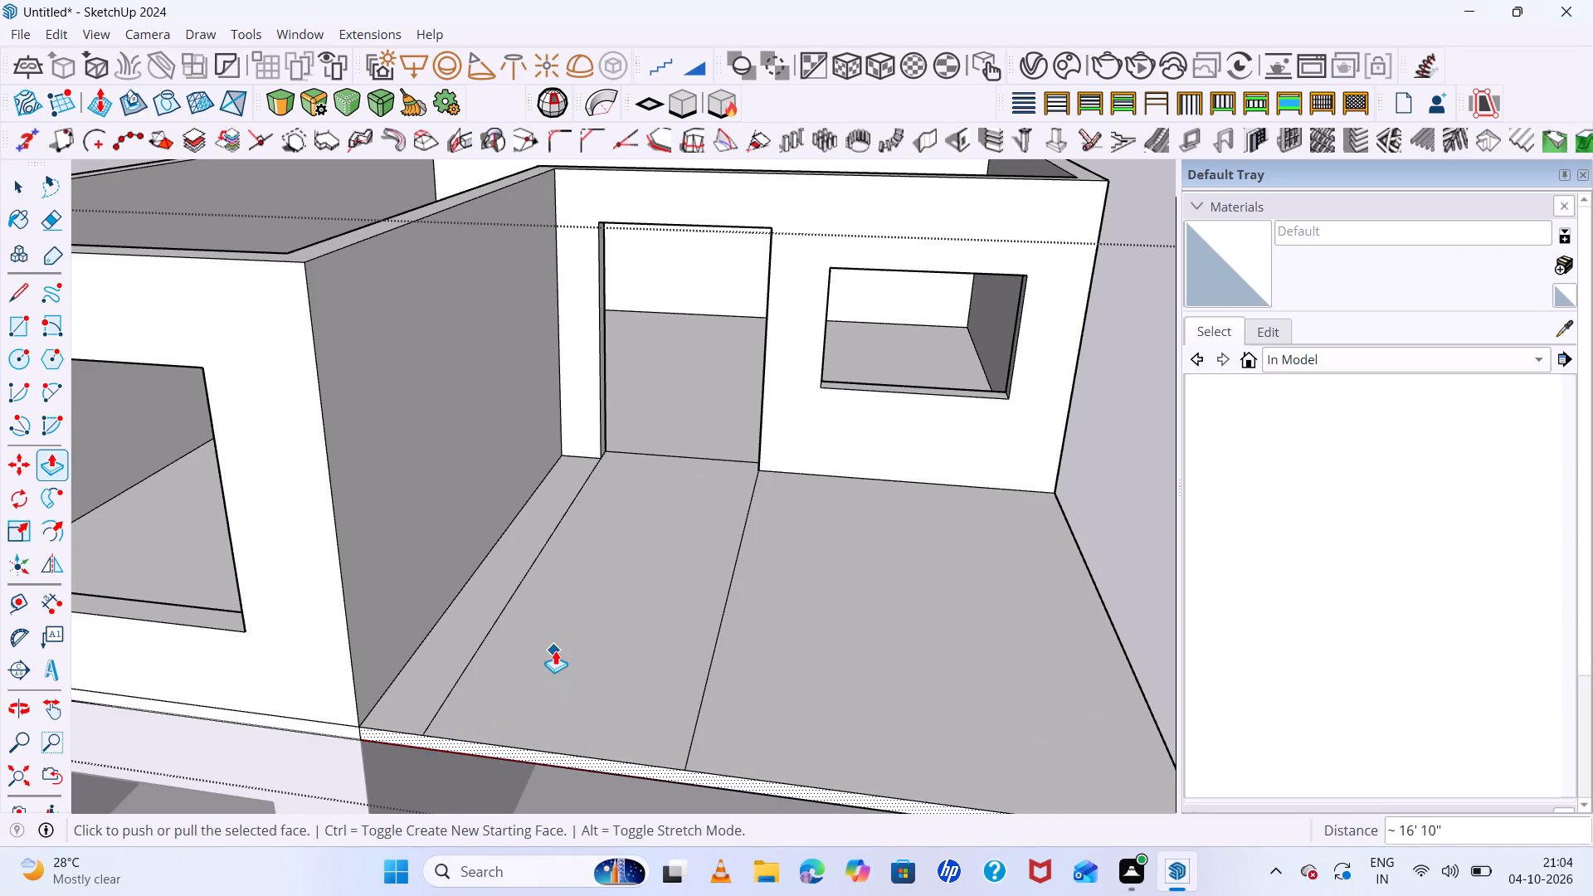
Erase the two dividing lines across the upper floor's extended slab and the threshold line at its door opening, and leave the group.
{"action": "key", "text": "e"}
{"action": "double_click", "coordinate": [481, 640]}
{"action": "left_click", "coordinate": [705, 691]}
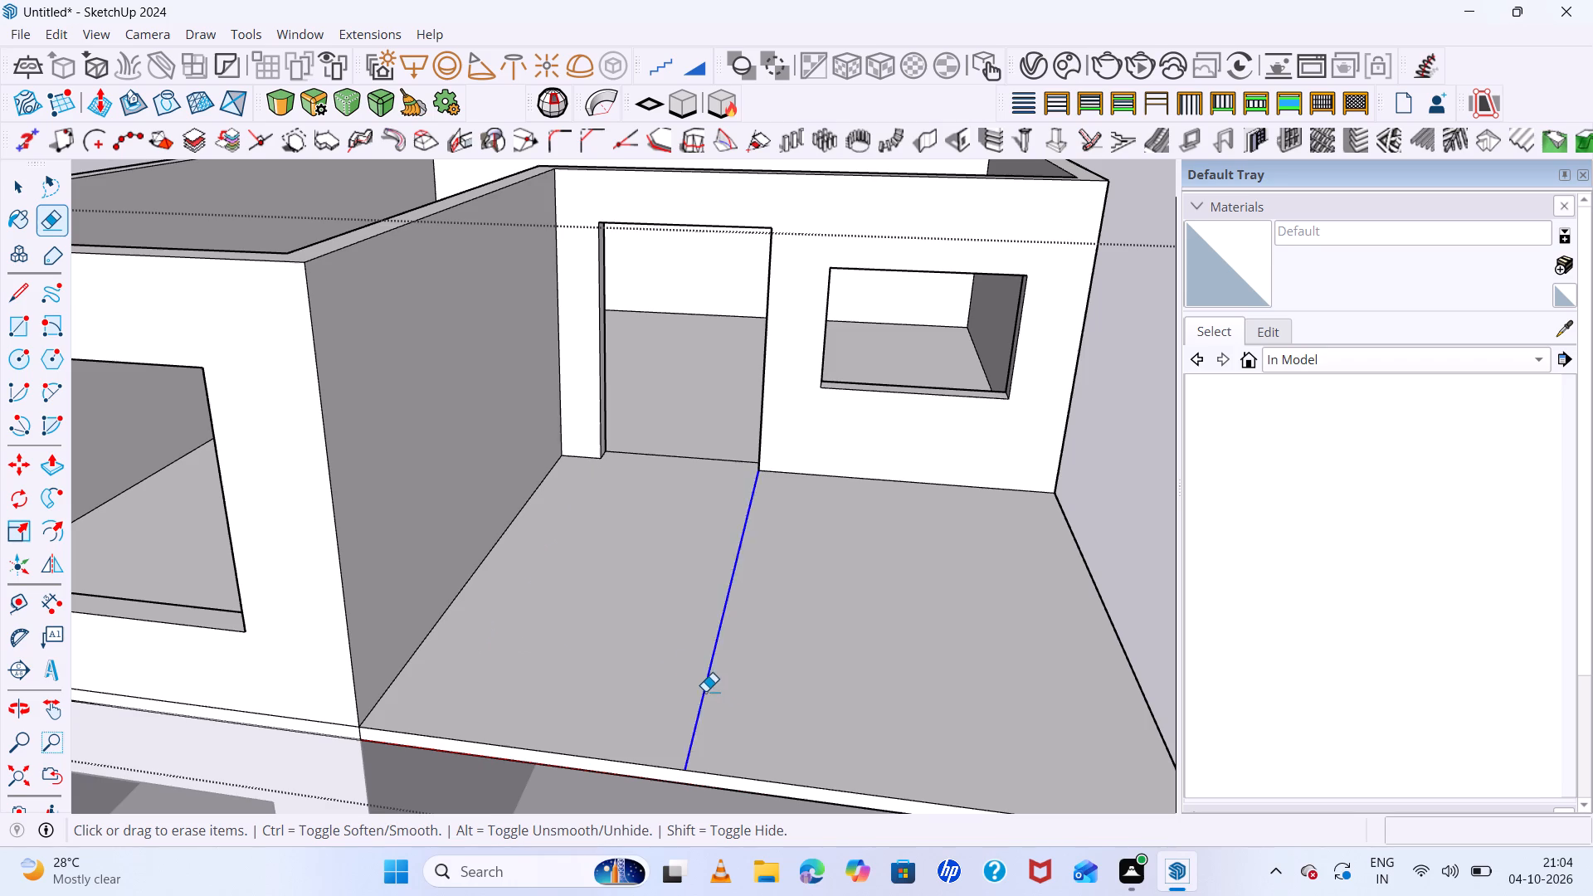
{"action": "left_click_drag", "start_coordinate": [705, 455], "coordinate": [702, 462]}
{"action": "scroll", "coordinate": [719, 606], "scroll_direction": "down", "scroll_amount": 7}
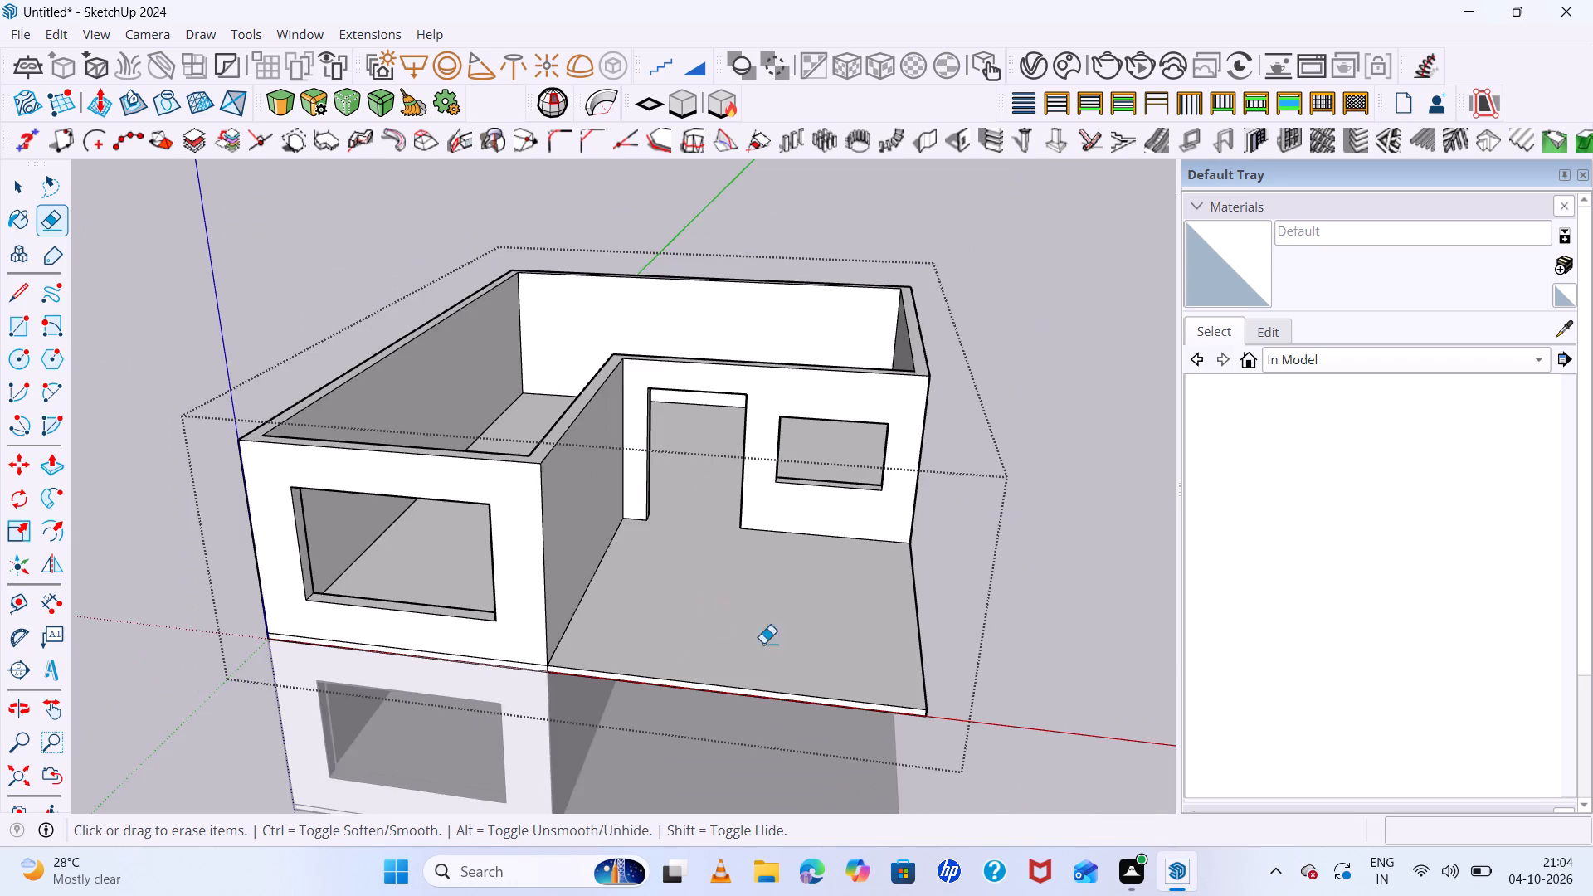
{"action": "middle_click_drag", "start_coordinate": [778, 648], "coordinate": [846, 458]}
{"action": "key", "text": "space"}
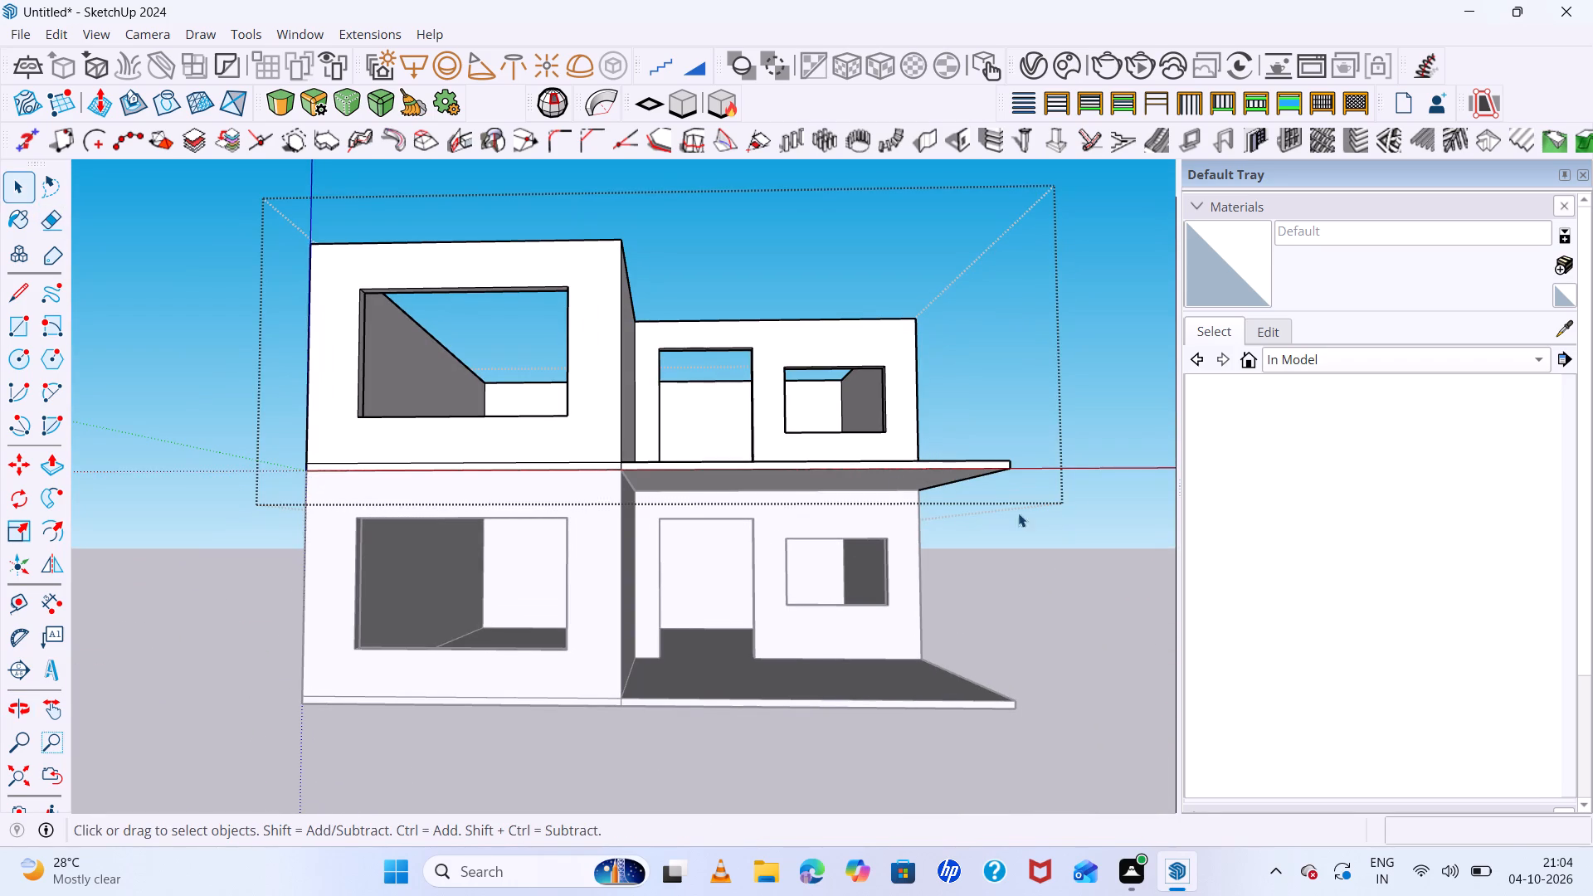
{"action": "left_click", "coordinate": [1120, 561]}
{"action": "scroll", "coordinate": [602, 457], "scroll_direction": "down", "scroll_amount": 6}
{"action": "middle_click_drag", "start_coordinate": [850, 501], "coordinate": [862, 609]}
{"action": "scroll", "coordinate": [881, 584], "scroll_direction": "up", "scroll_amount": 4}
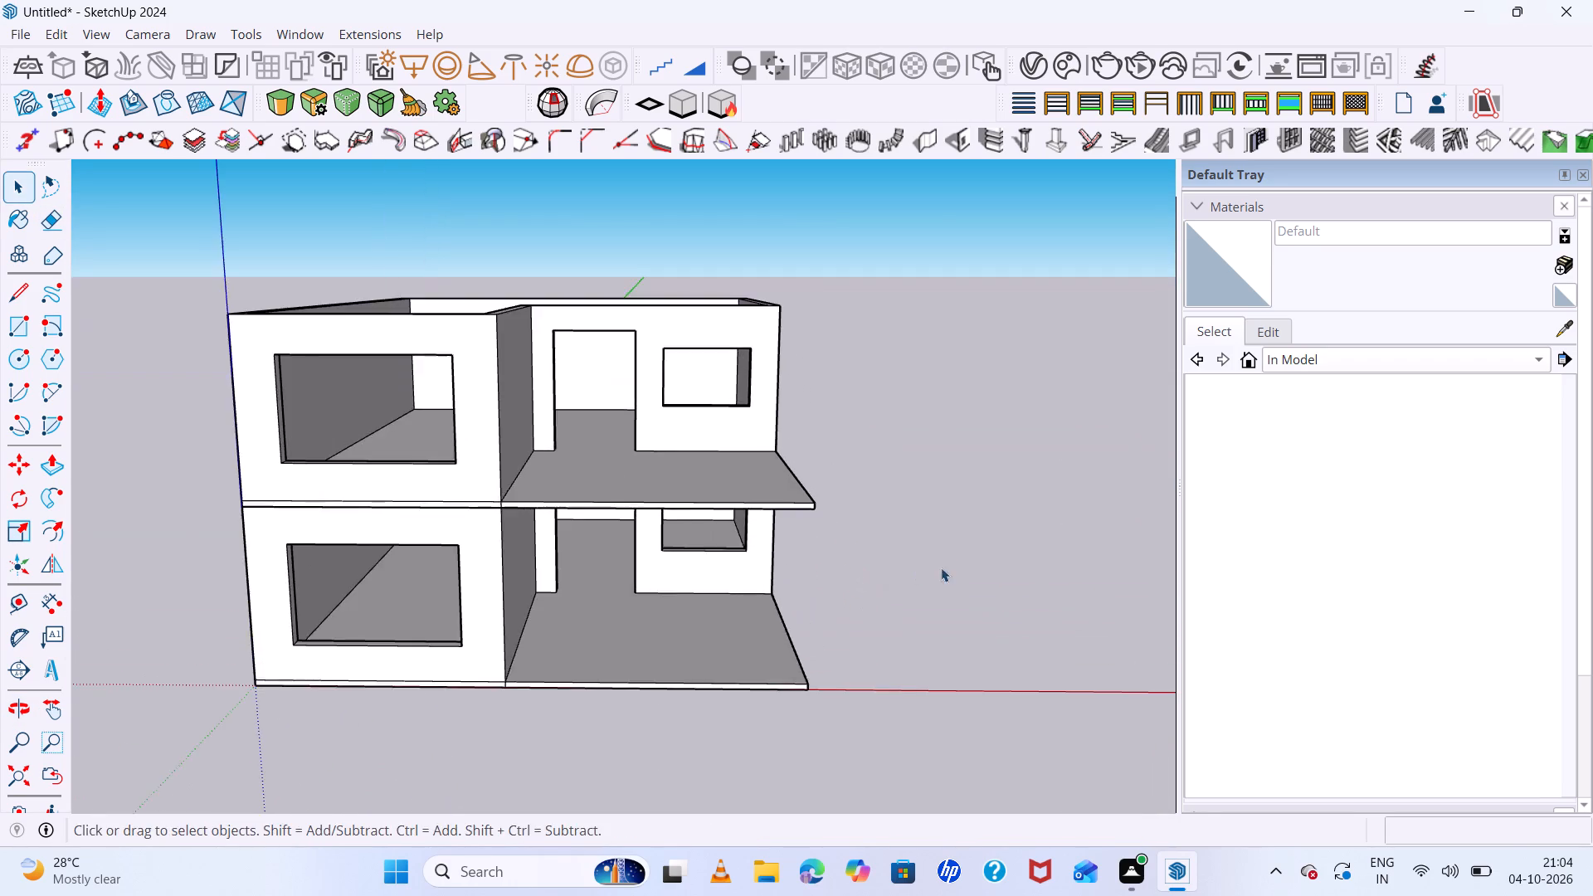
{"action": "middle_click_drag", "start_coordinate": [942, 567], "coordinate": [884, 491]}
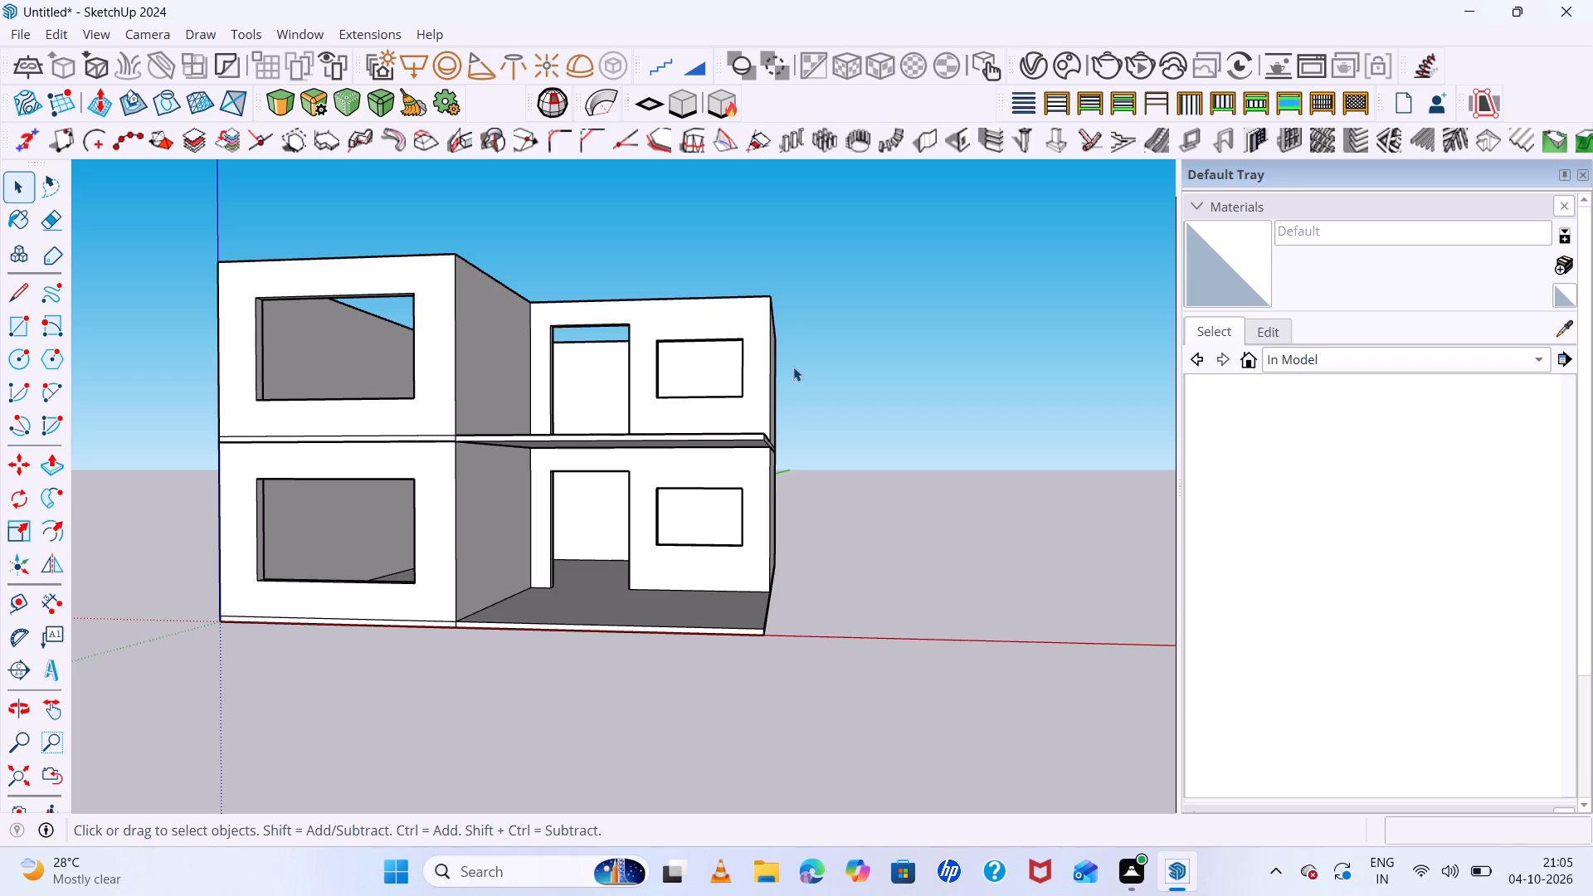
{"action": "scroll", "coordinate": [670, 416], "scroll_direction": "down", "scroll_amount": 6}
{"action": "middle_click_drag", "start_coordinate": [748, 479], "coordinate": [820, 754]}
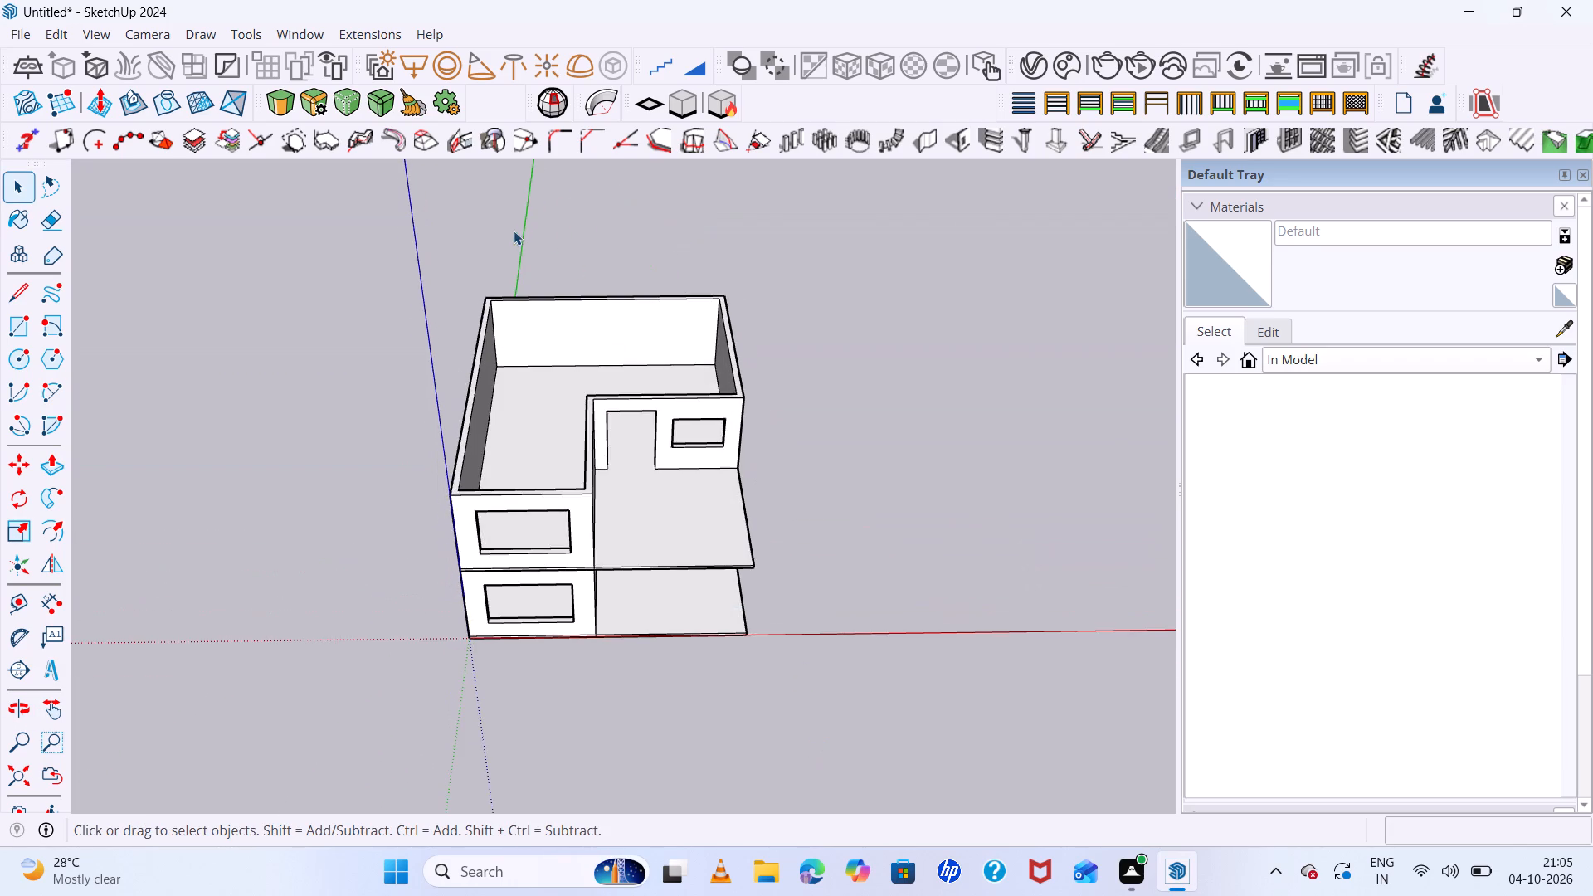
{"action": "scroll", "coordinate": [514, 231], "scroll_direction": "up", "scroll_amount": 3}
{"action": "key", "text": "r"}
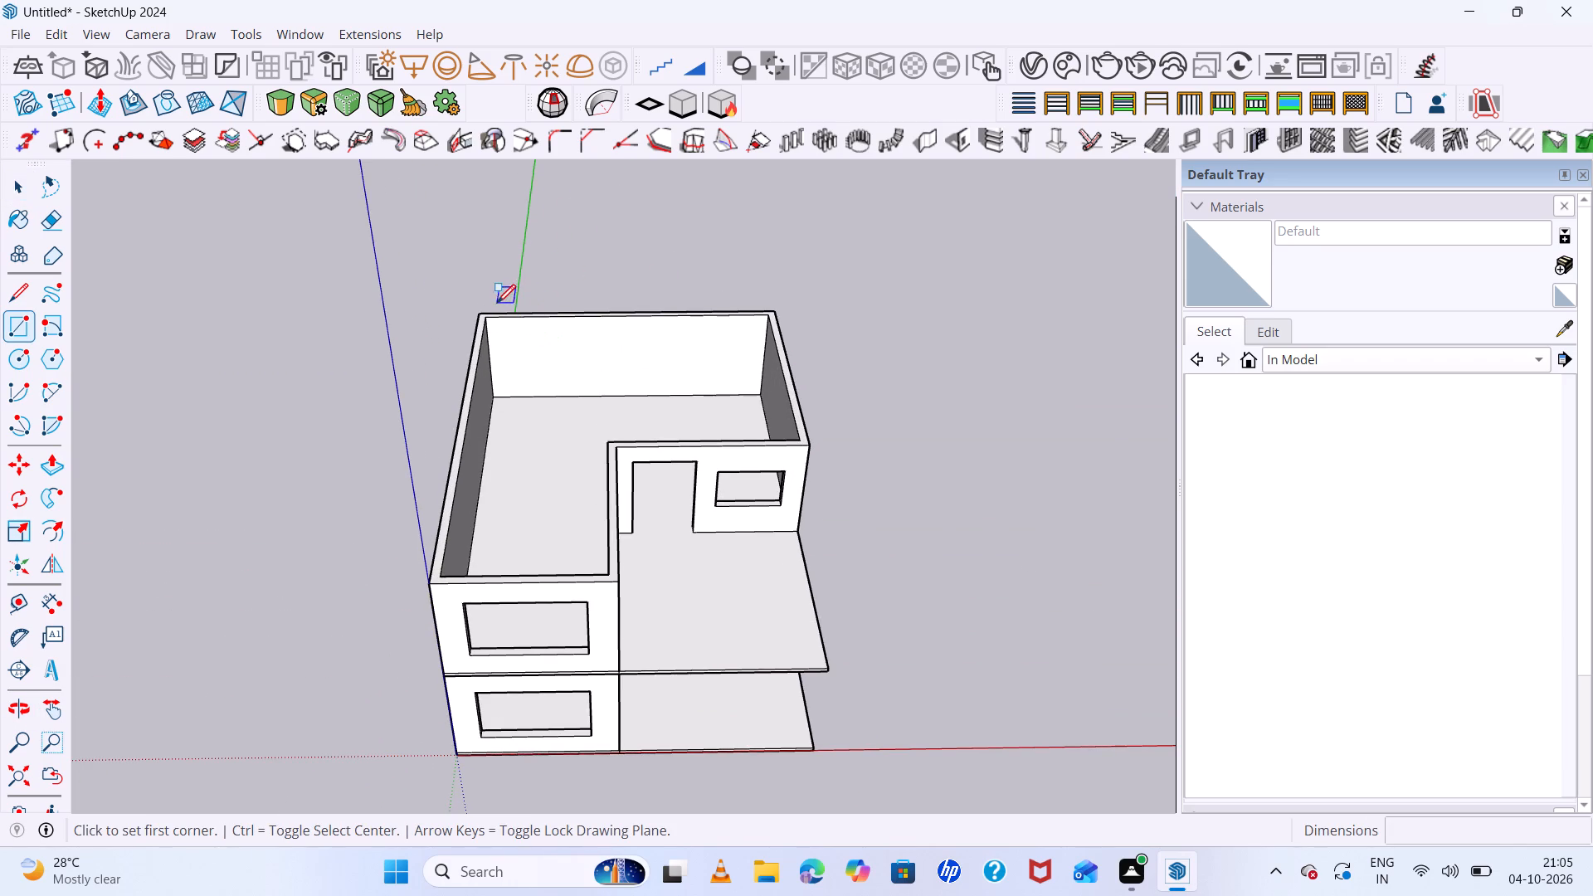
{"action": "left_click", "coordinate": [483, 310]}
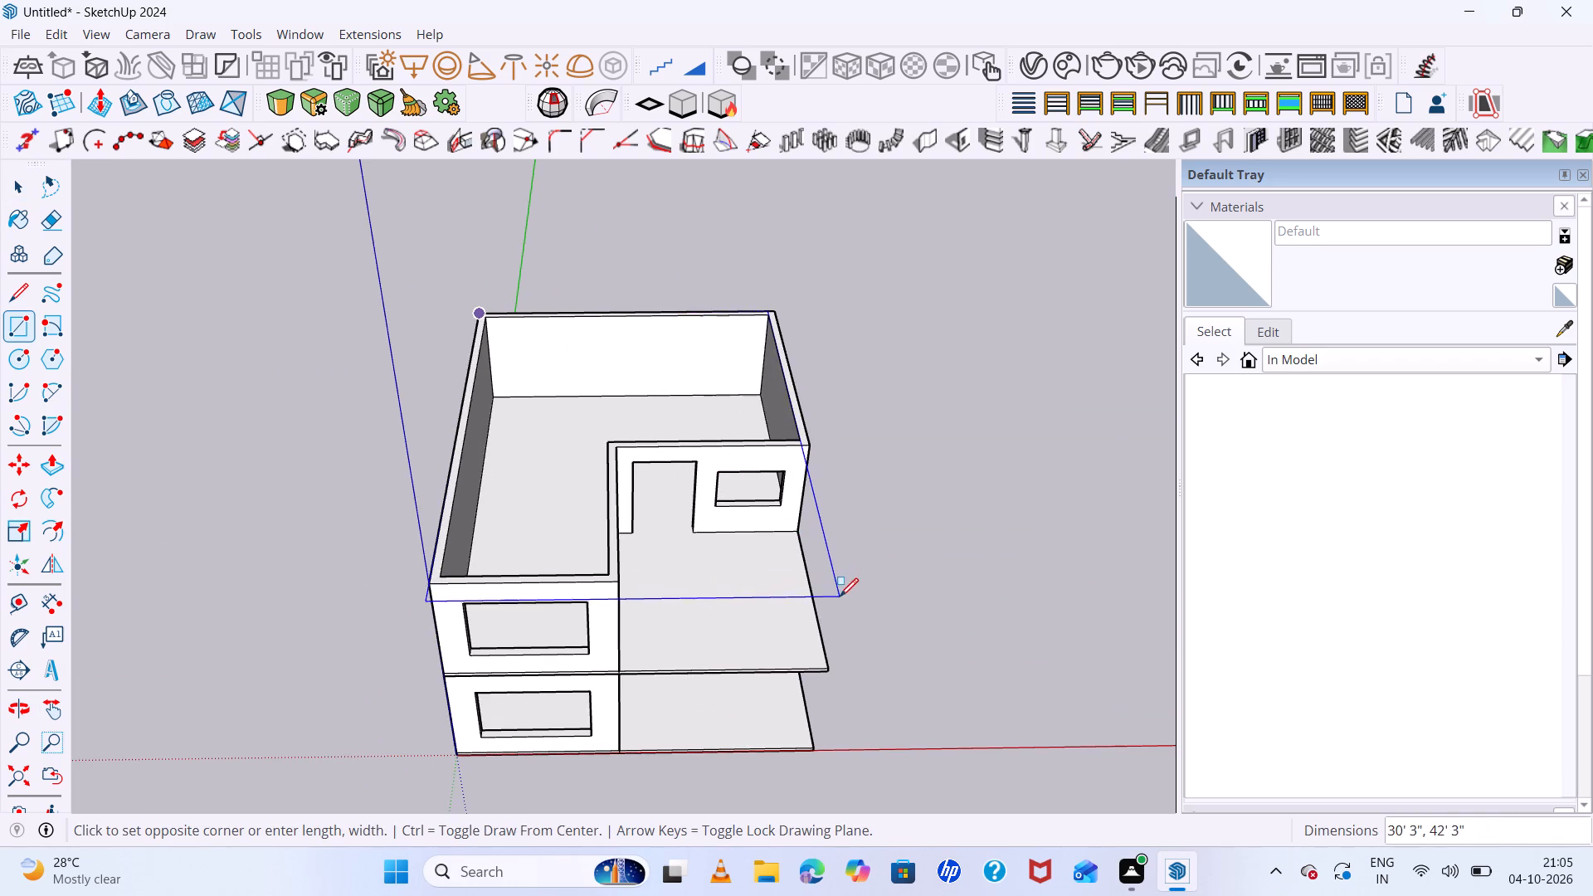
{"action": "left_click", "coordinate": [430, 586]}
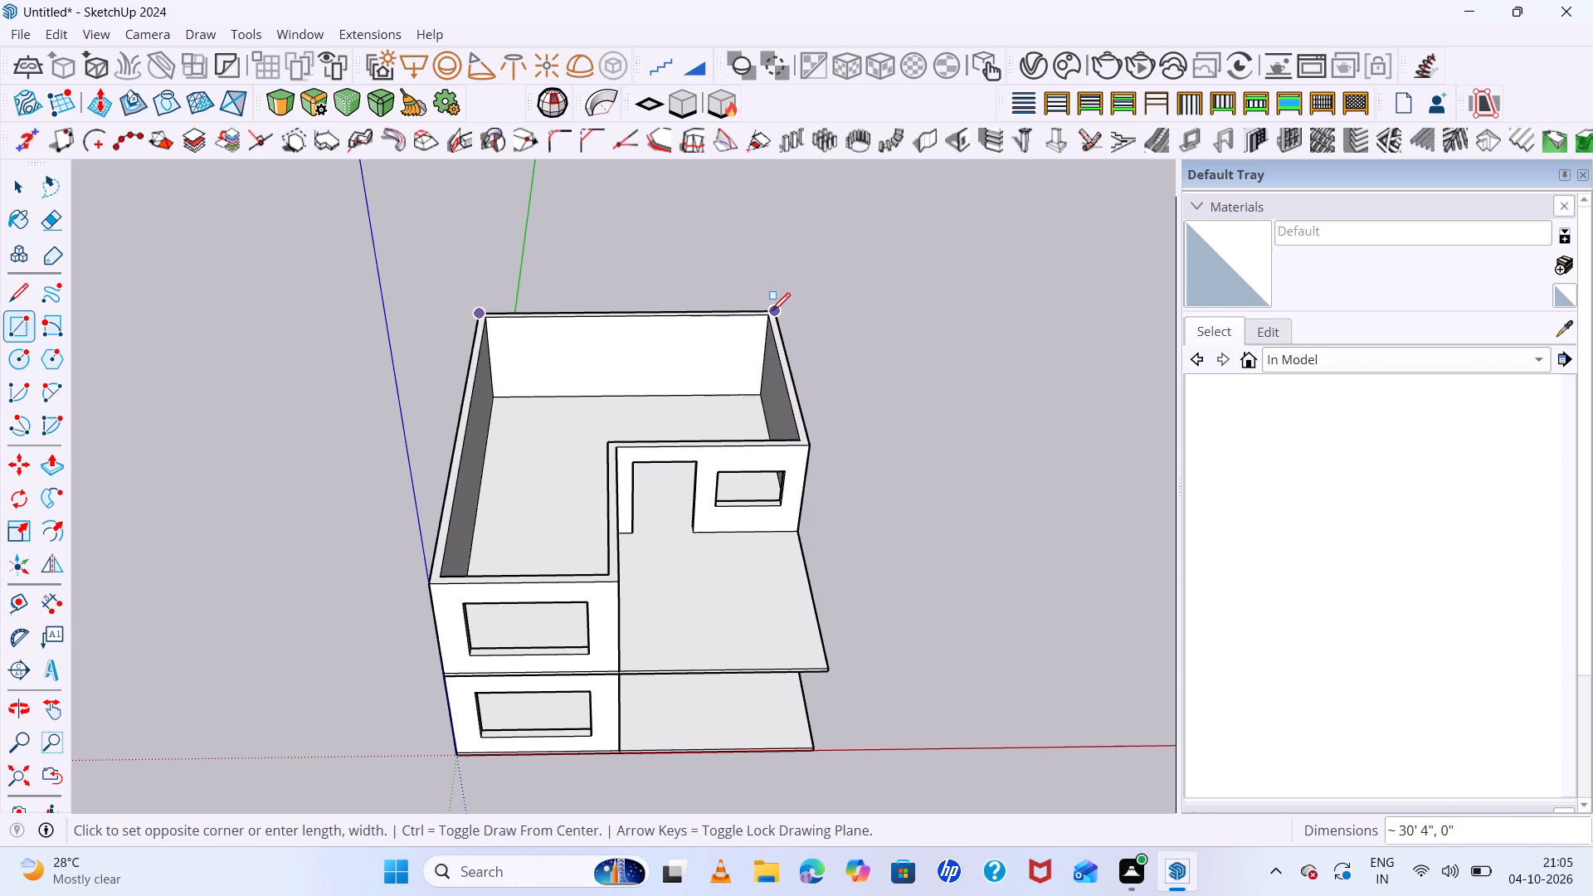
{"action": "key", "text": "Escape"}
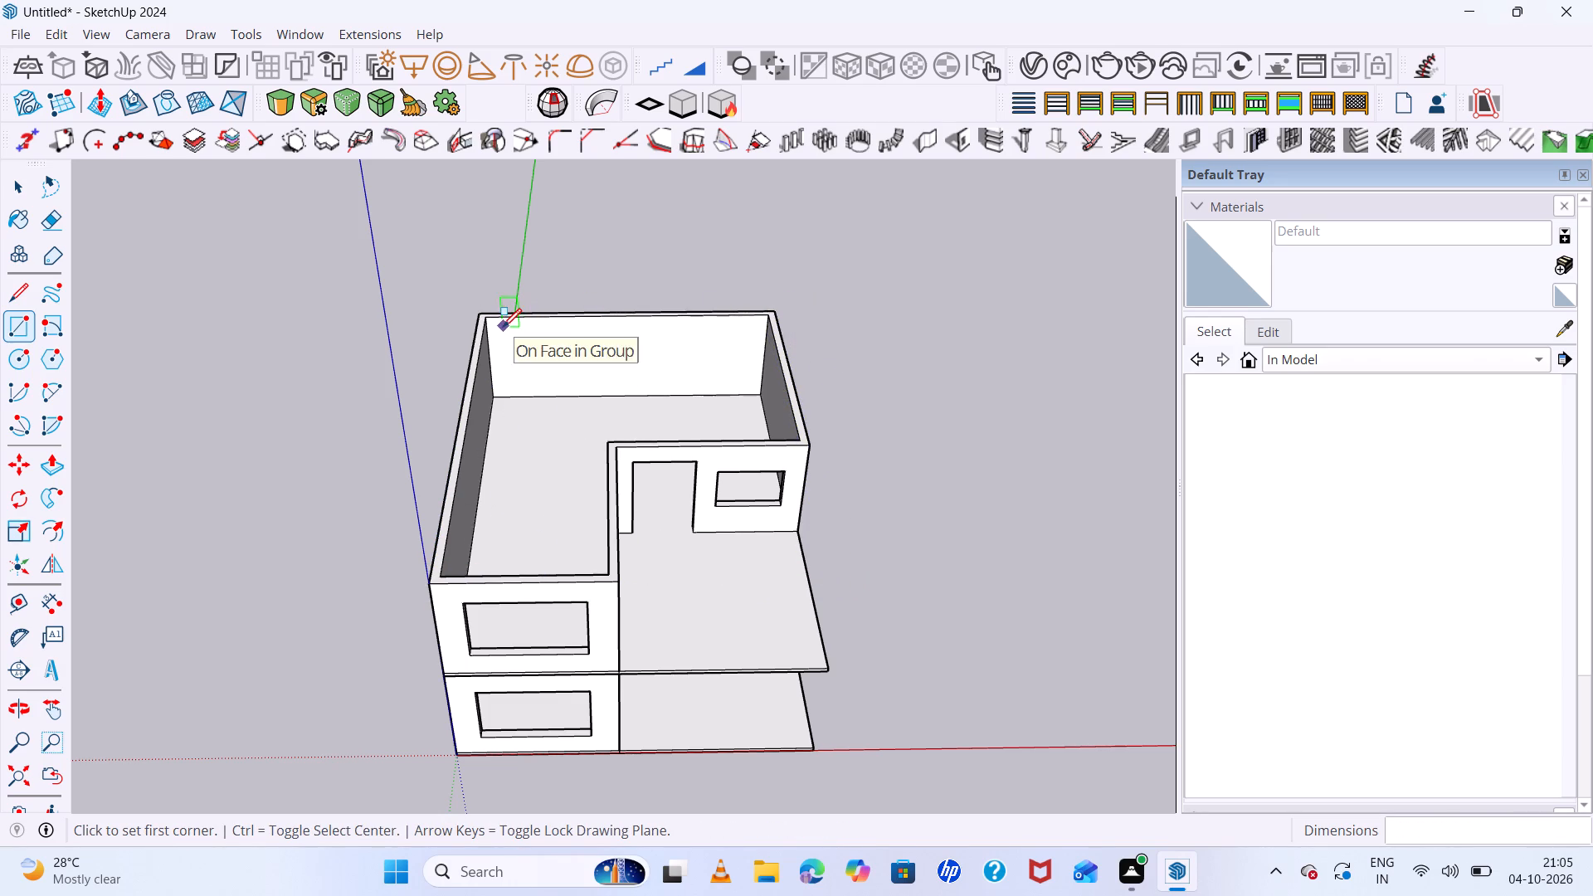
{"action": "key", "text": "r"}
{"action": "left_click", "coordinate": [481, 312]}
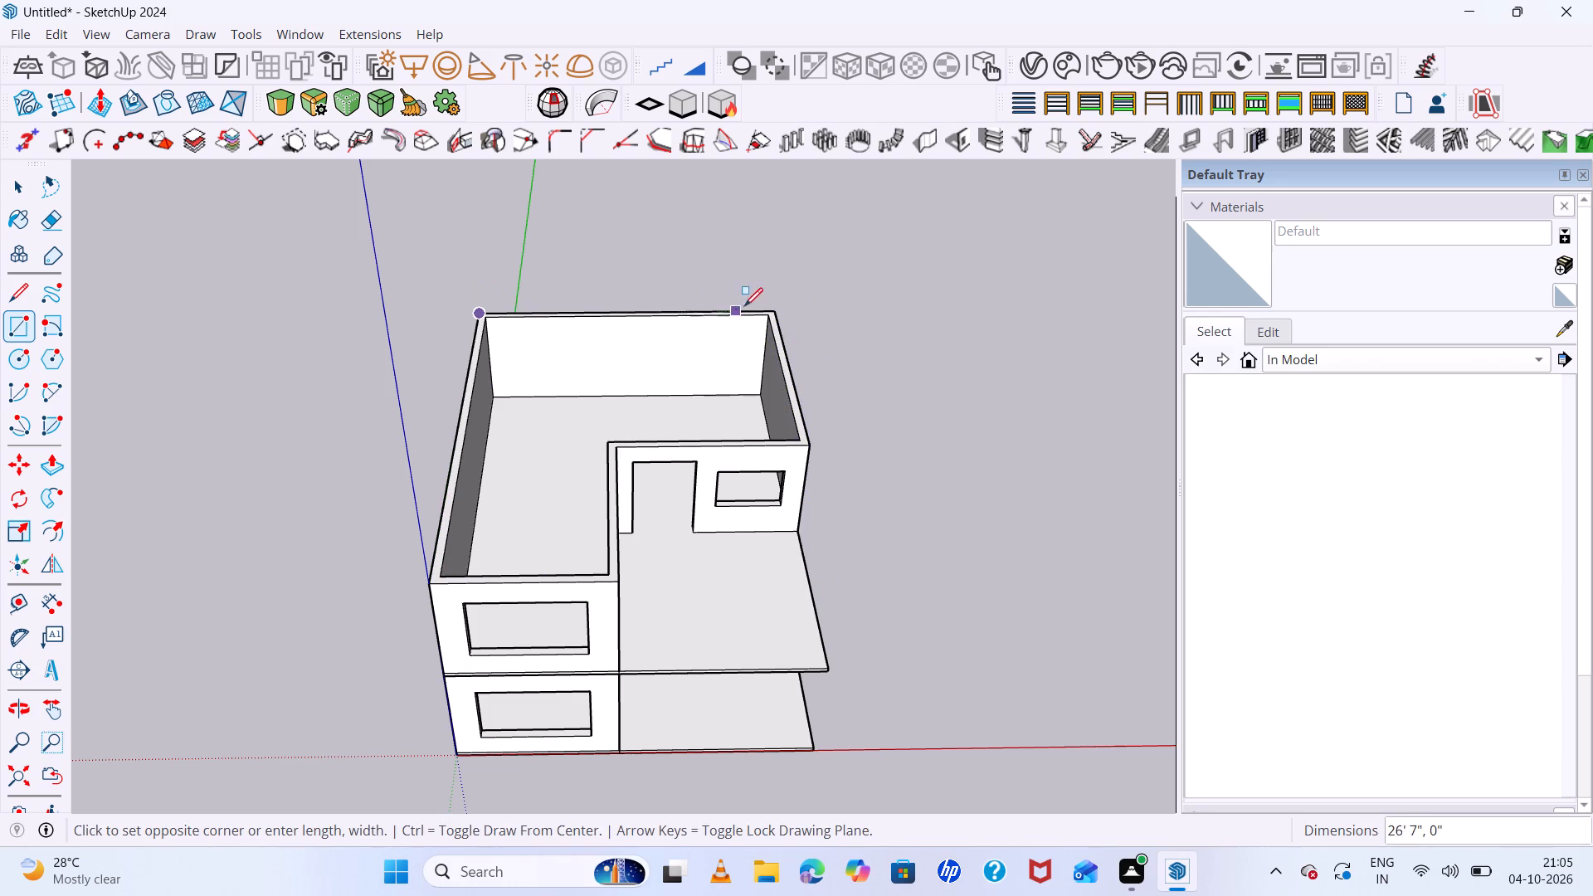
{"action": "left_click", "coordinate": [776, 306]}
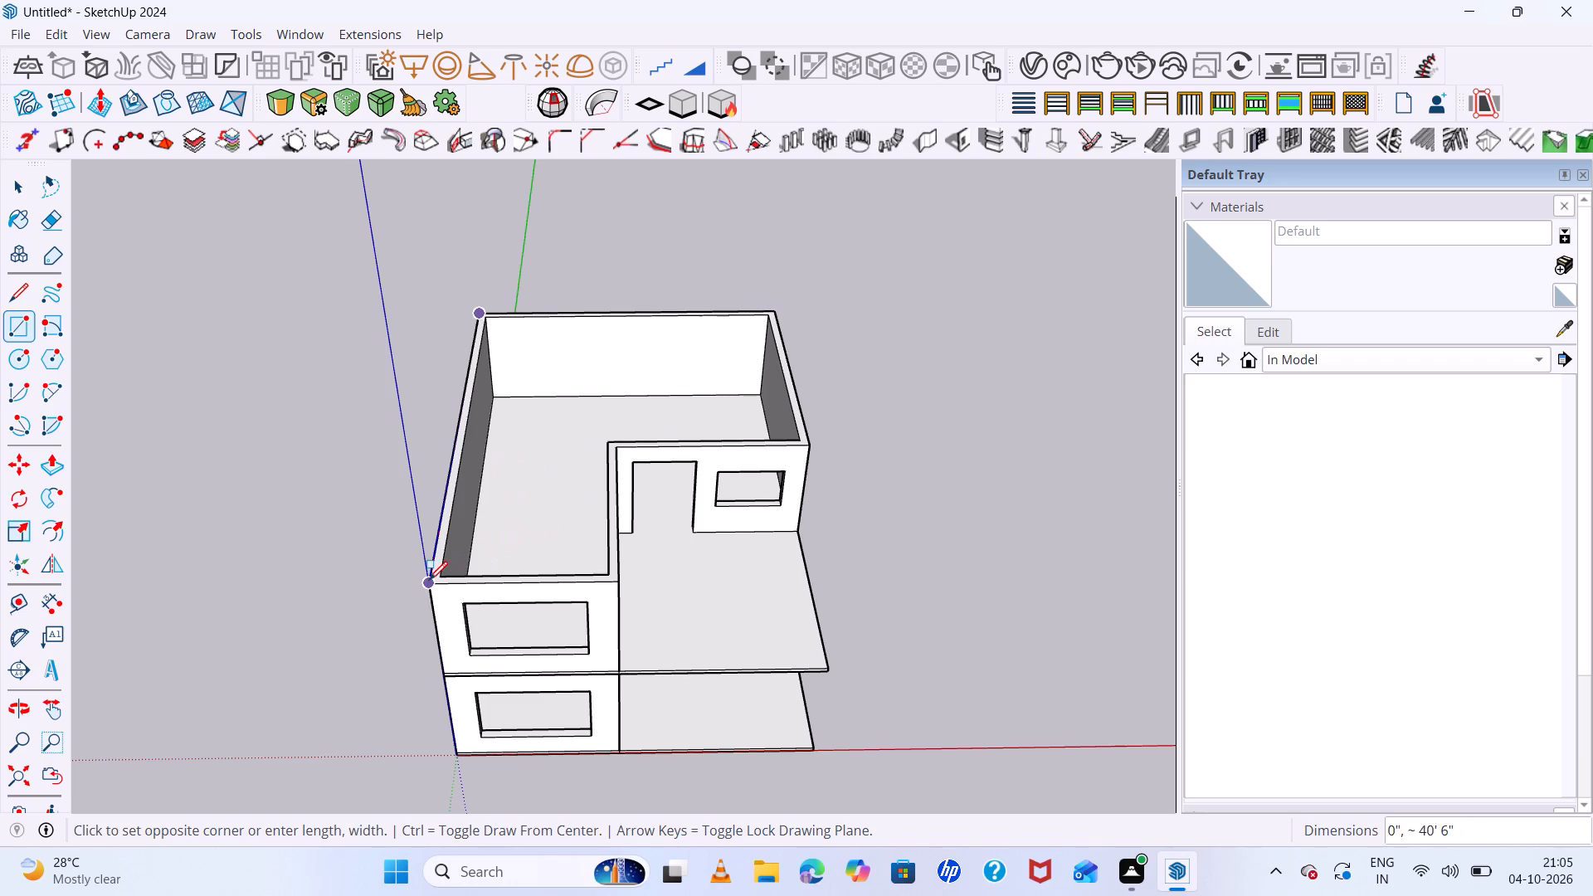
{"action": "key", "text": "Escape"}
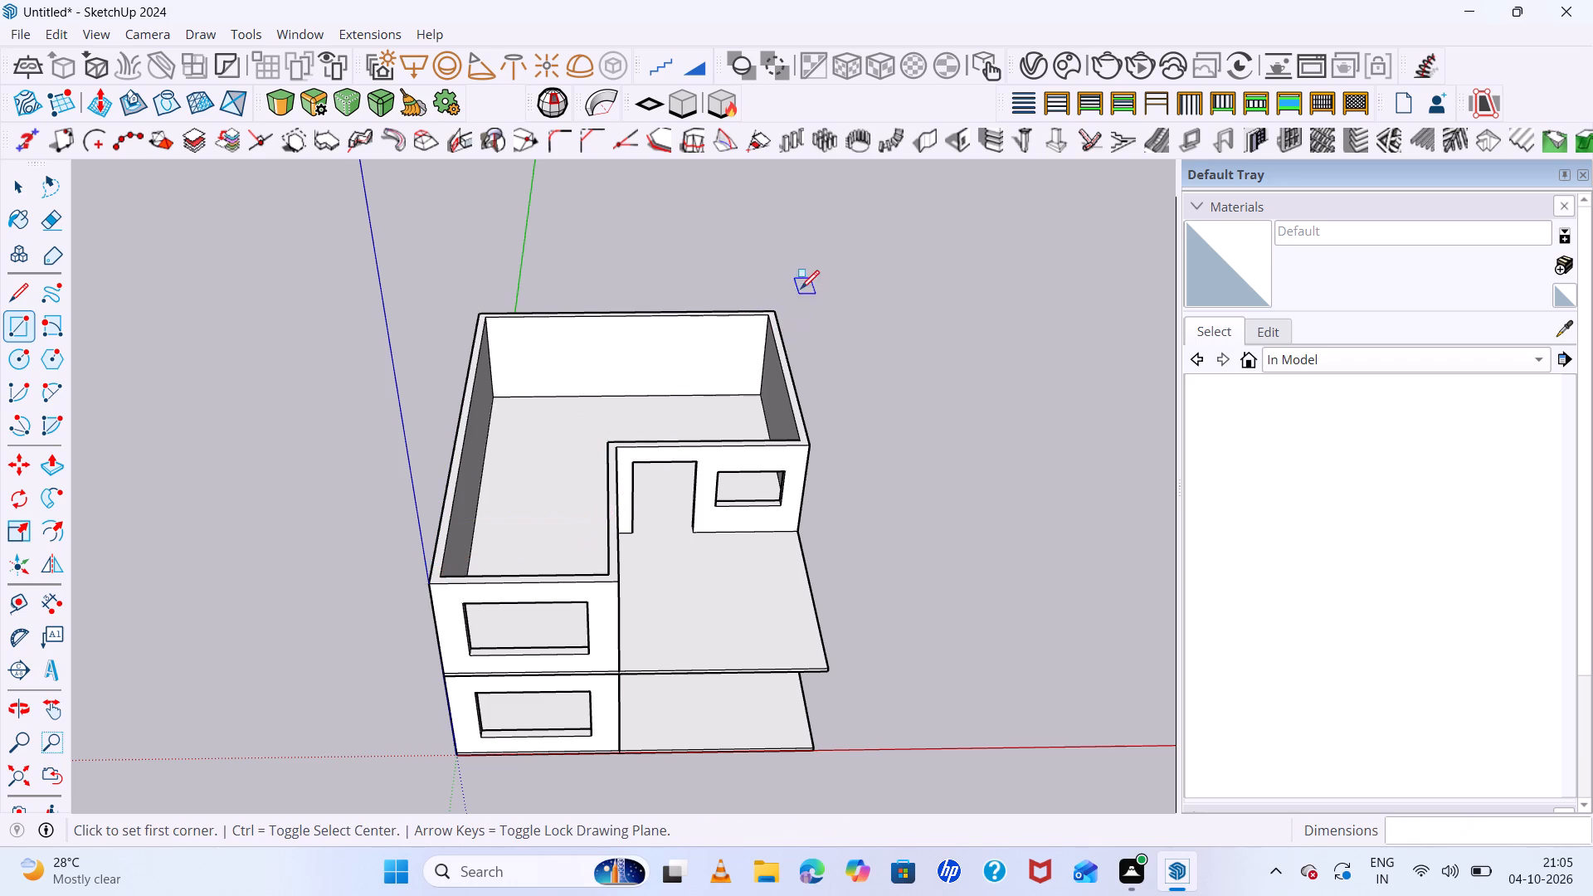
Draw a rectangle about 31' 1" by 40' 6" over the upper-floor wall tops and extrude it 4" as the roof slab.
{"action": "left_click", "coordinate": [775, 309]}
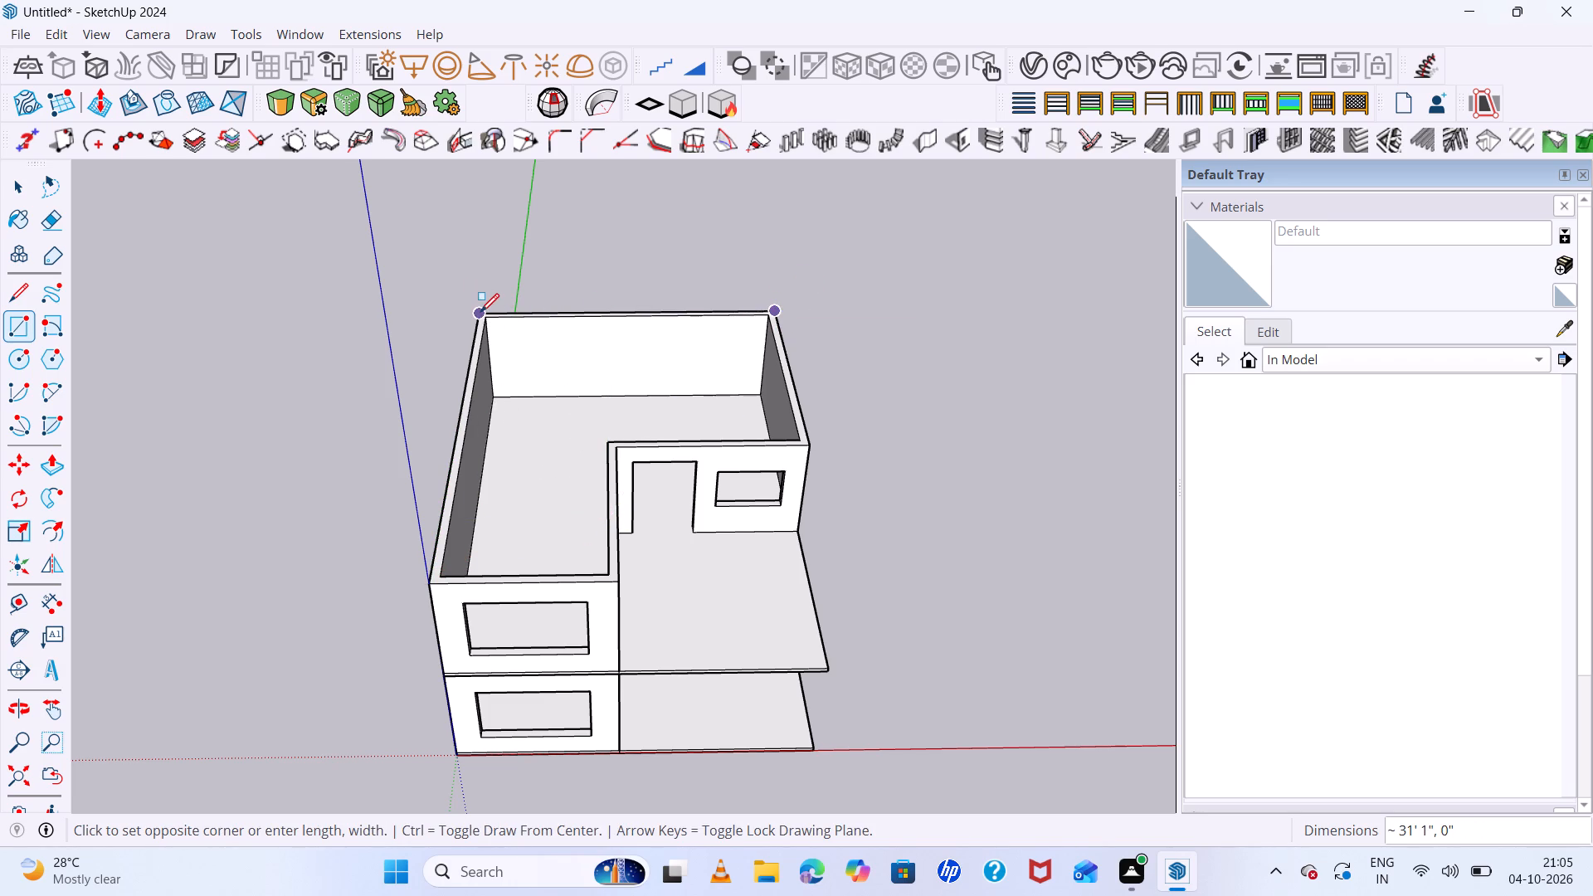
{"action": "left_click", "coordinate": [480, 312]}
{"action": "left_click", "coordinate": [436, 586]}
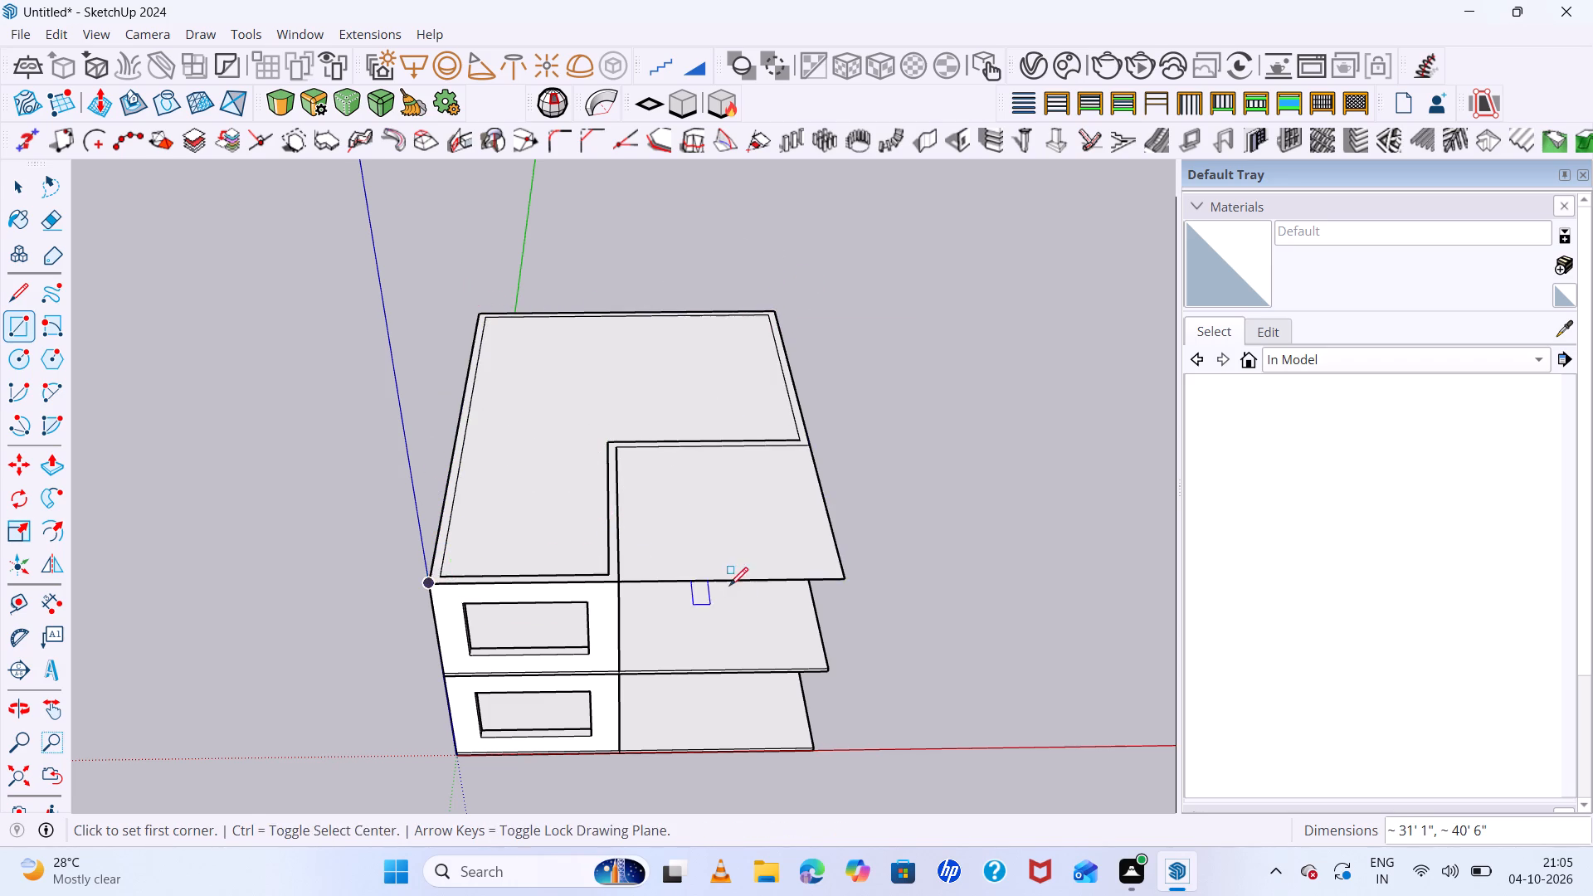
{"action": "middle_click_drag", "start_coordinate": [733, 592], "coordinate": [574, 587]}
{"action": "key", "text": "p"}
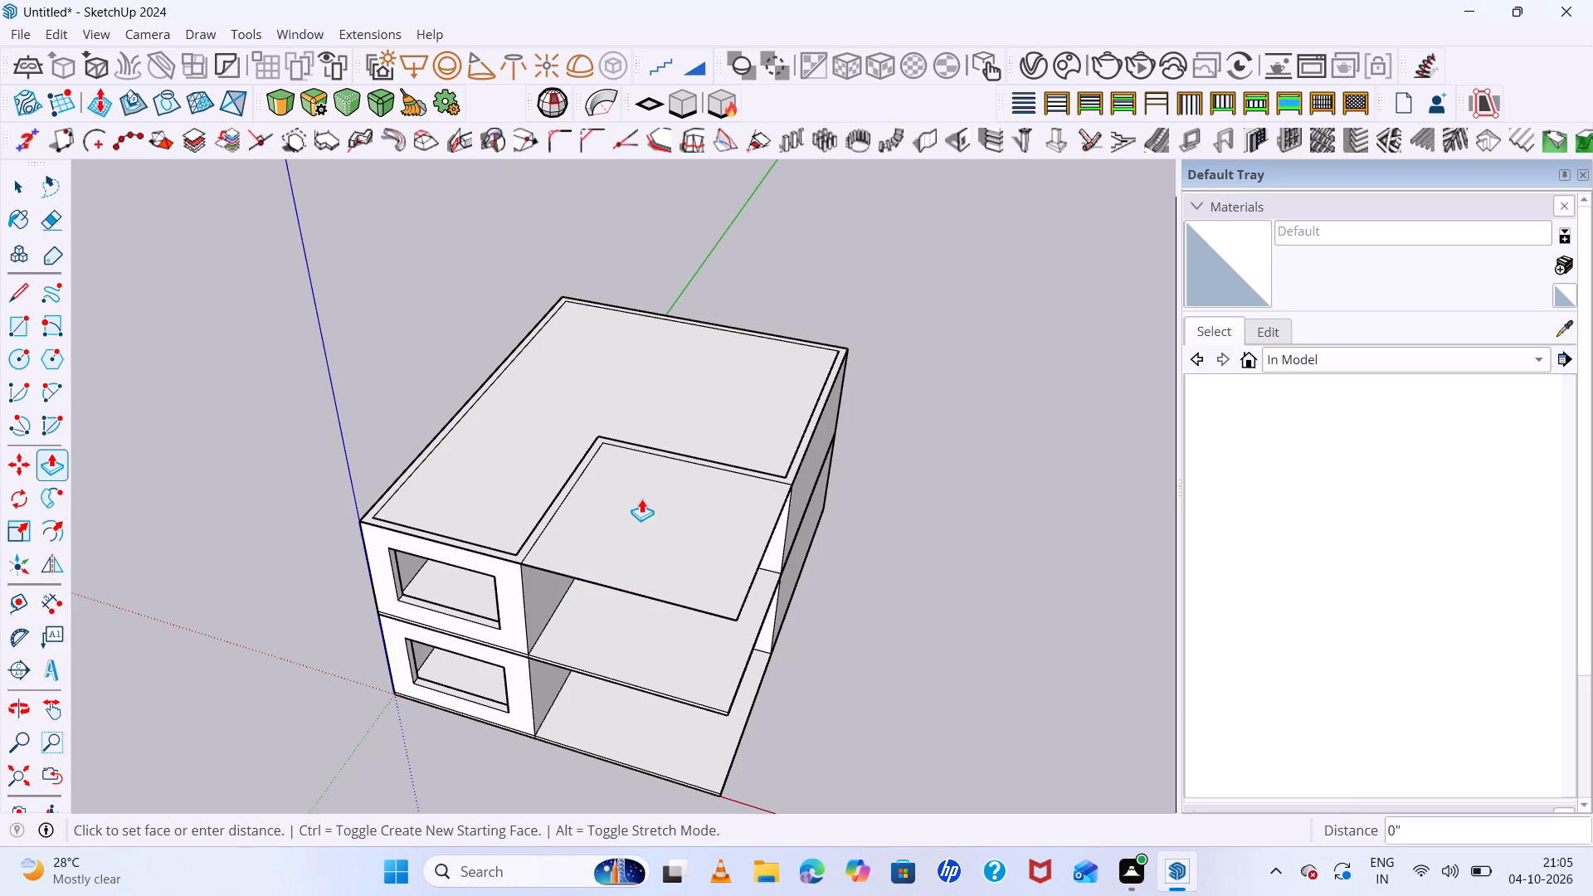
{"action": "left_click", "coordinate": [641, 499]}
{"action": "key", "text": "4"}
{"action": "key", "text": "Return"}
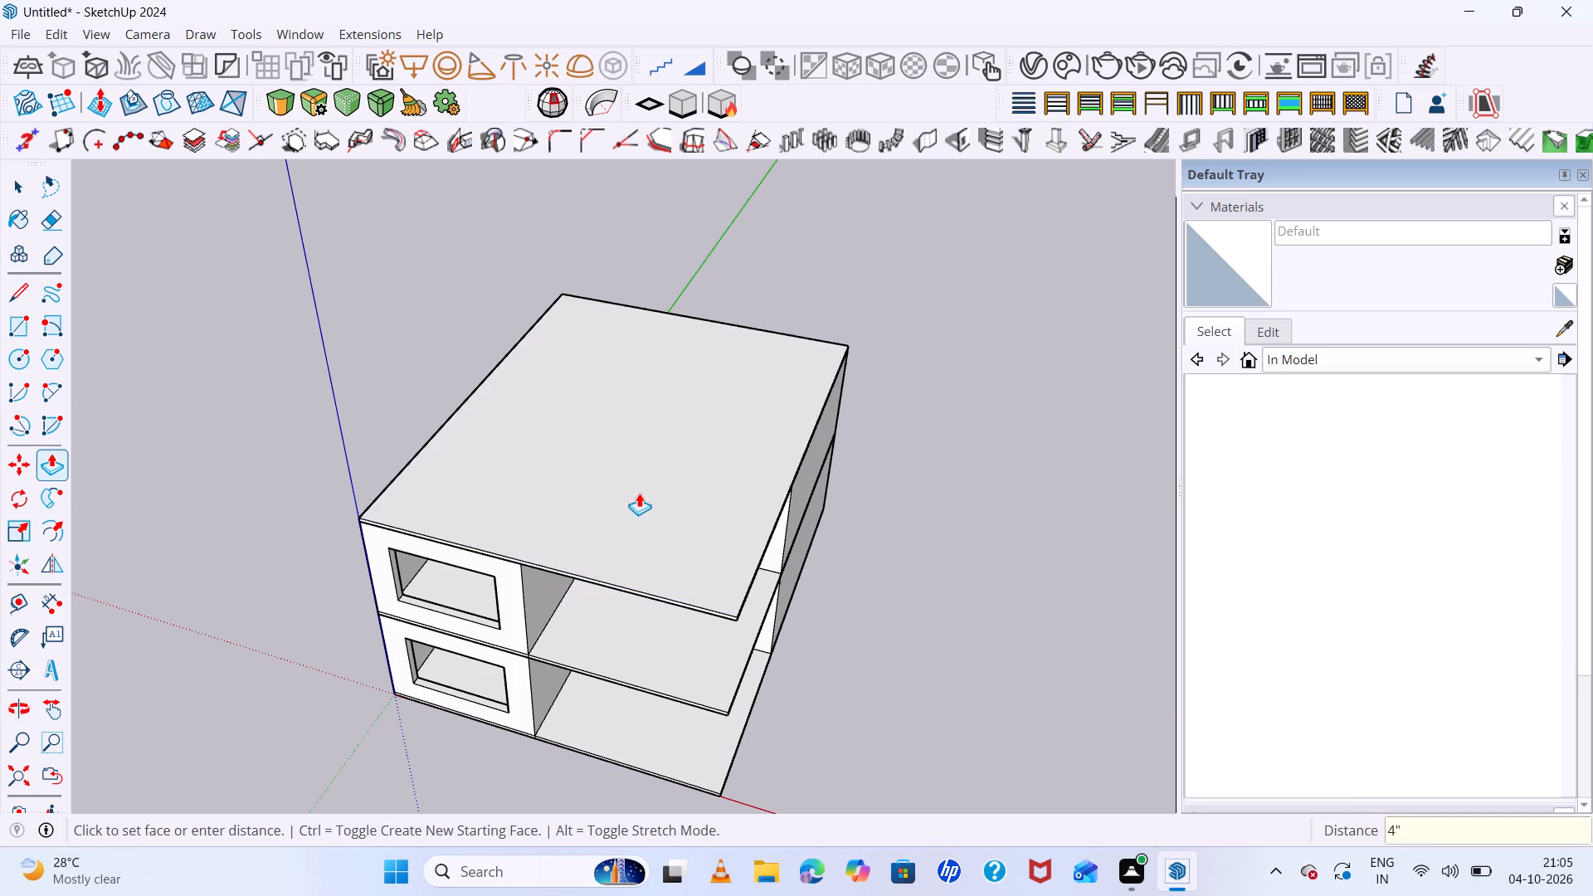
Select the whole roof slab and make it a group.
{"action": "middle_click_drag", "start_coordinate": [732, 534], "coordinate": [664, 309]}
{"action": "key", "text": "space"}
{"action": "middle_click_drag", "start_coordinate": [648, 457], "coordinate": [719, 536]}
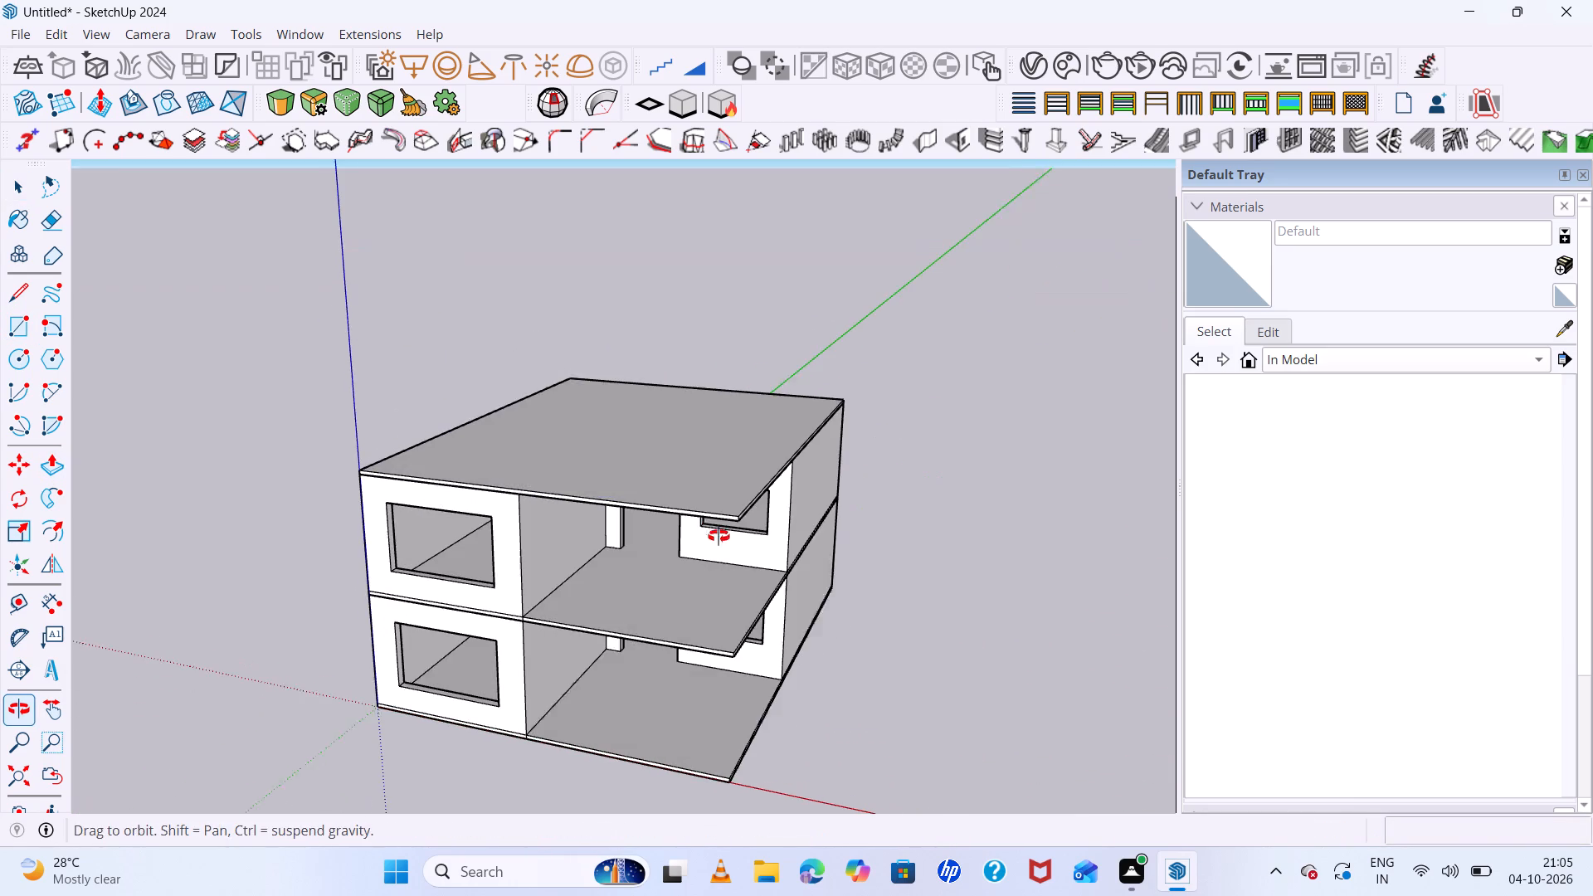
{"action": "middle_click_drag", "start_coordinate": [719, 536], "coordinate": [719, 535]}
{"action": "double_click", "coordinate": [689, 494]}
{"action": "double_click", "coordinate": [689, 494]}
{"action": "double_click", "coordinate": [689, 494]}
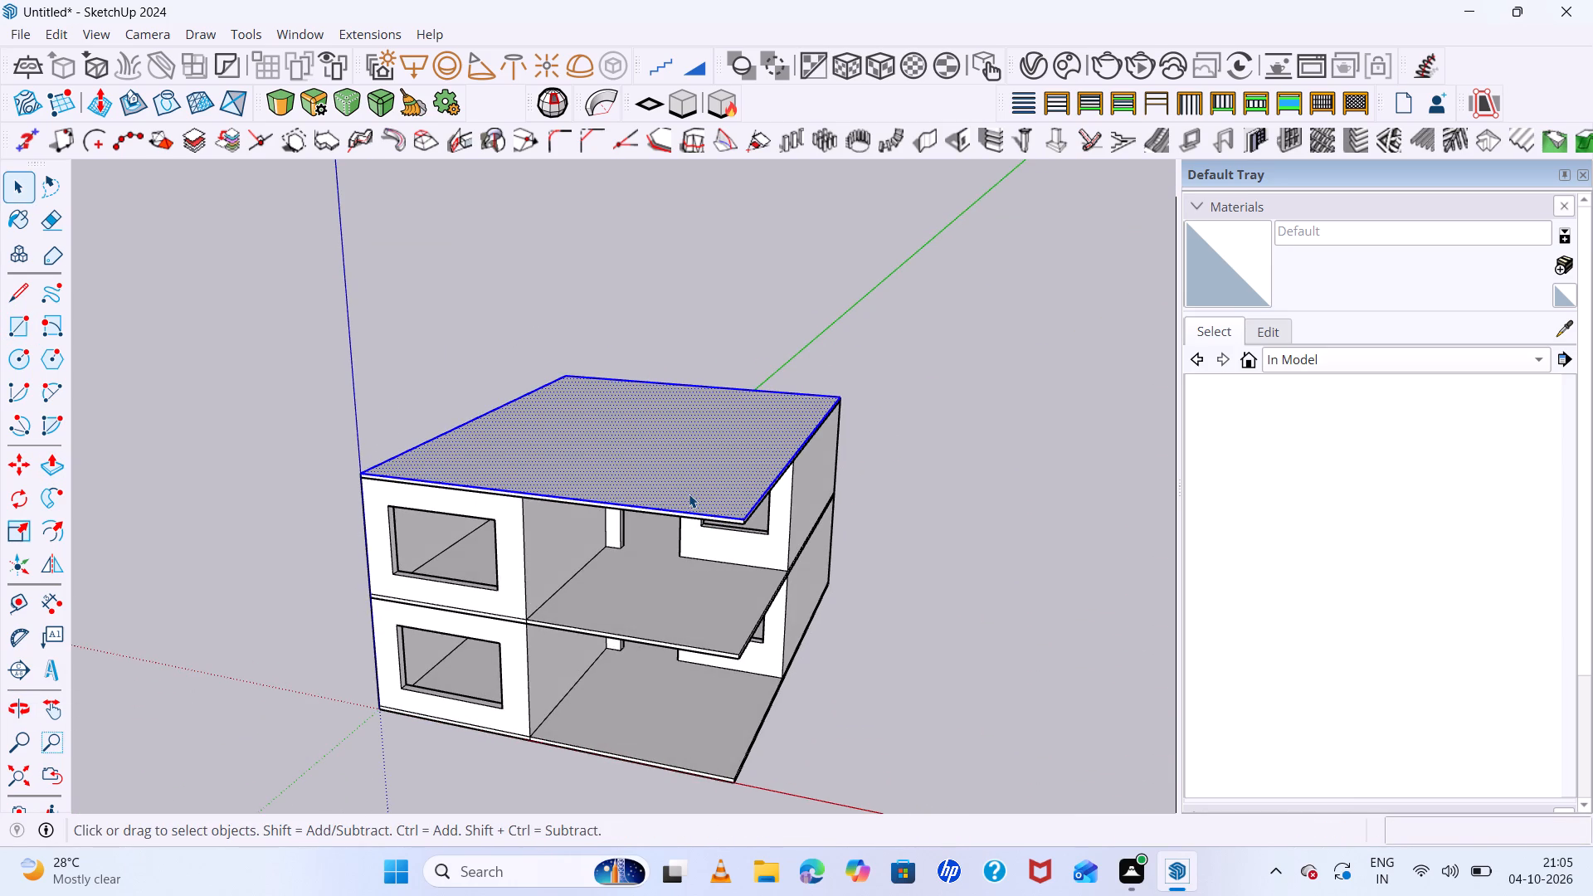
{"action": "right_click", "coordinate": [689, 494]}
{"action": "left_click", "coordinate": [772, 200]}
Examine the building from all sides, including the roof slab, the balcony and the porch.
{"action": "middle_click_drag", "start_coordinate": [969, 523], "coordinate": [963, 476]}
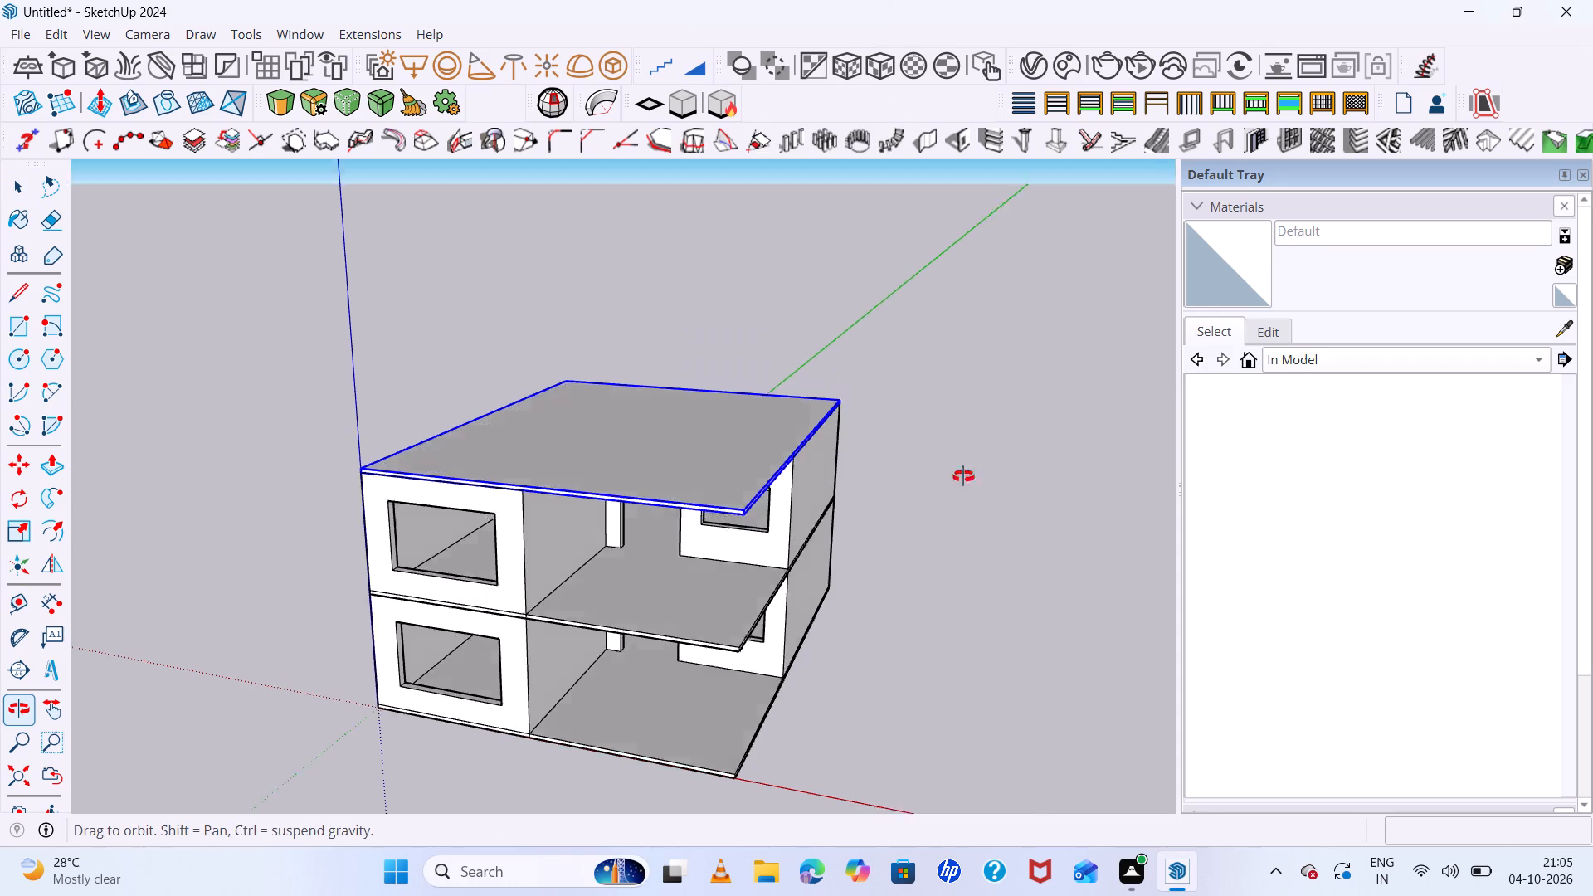
{"action": "middle_click_drag", "start_coordinate": [963, 476], "coordinate": [855, 403]}
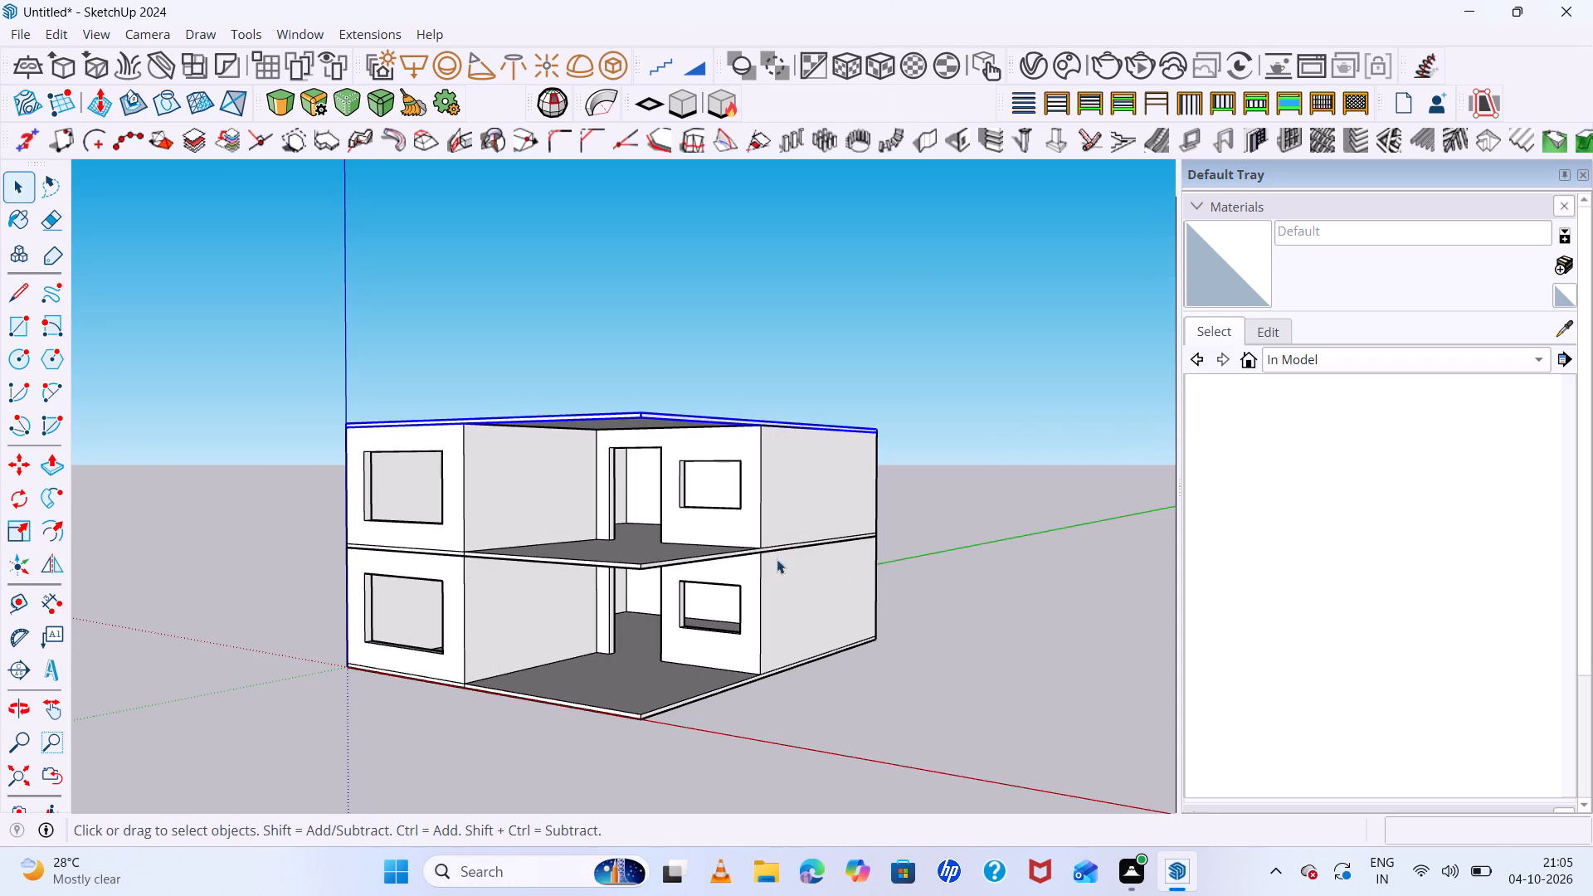
{"action": "middle_click_drag", "start_coordinate": [594, 568], "coordinate": [923, 575]}
{"action": "left_click", "coordinate": [998, 572]}
{"action": "middle_click_drag", "start_coordinate": [1081, 577], "coordinate": [997, 568]}
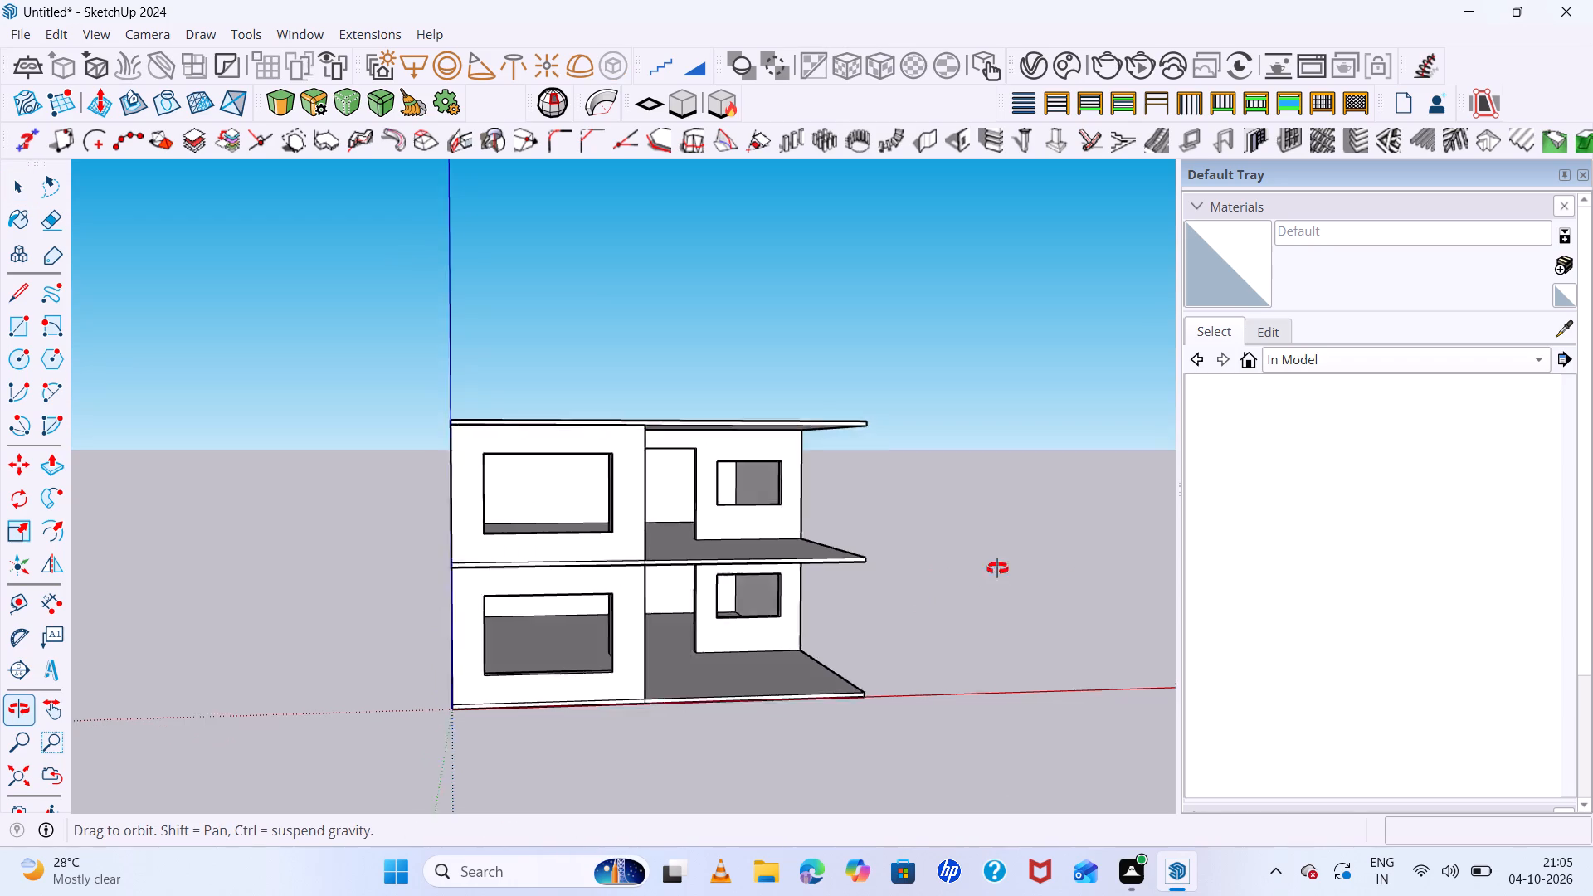
{"action": "middle_click_drag", "start_coordinate": [997, 568], "coordinate": [901, 567]}
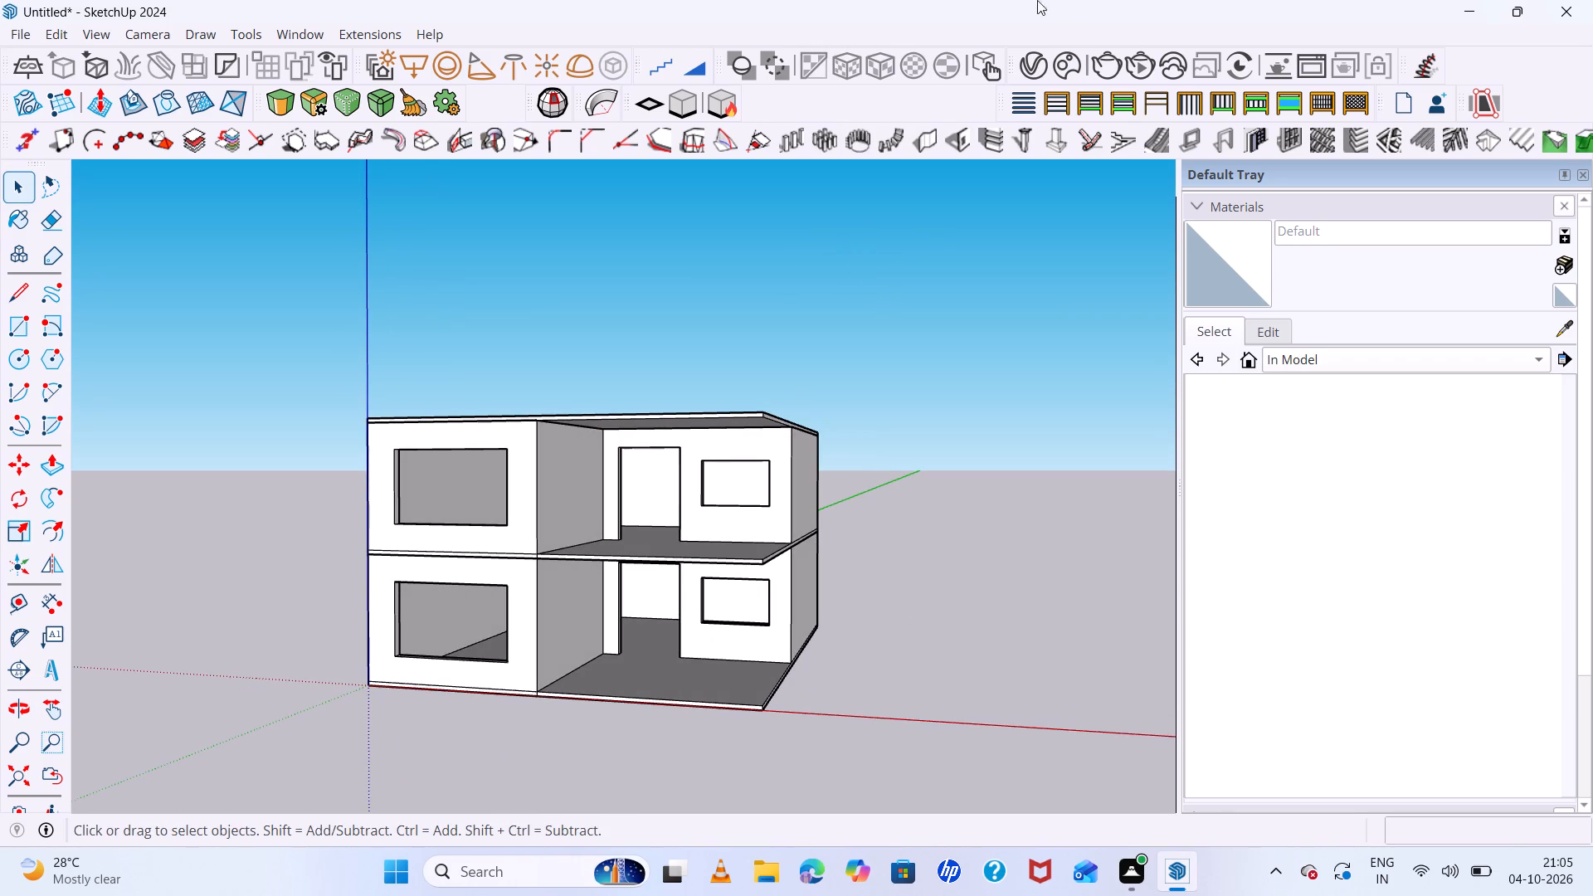
{"action": "scroll", "coordinate": [635, 427], "scroll_direction": "down", "scroll_amount": 4}
{"action": "middle_click_drag", "start_coordinate": [667, 453], "coordinate": [885, 526]}
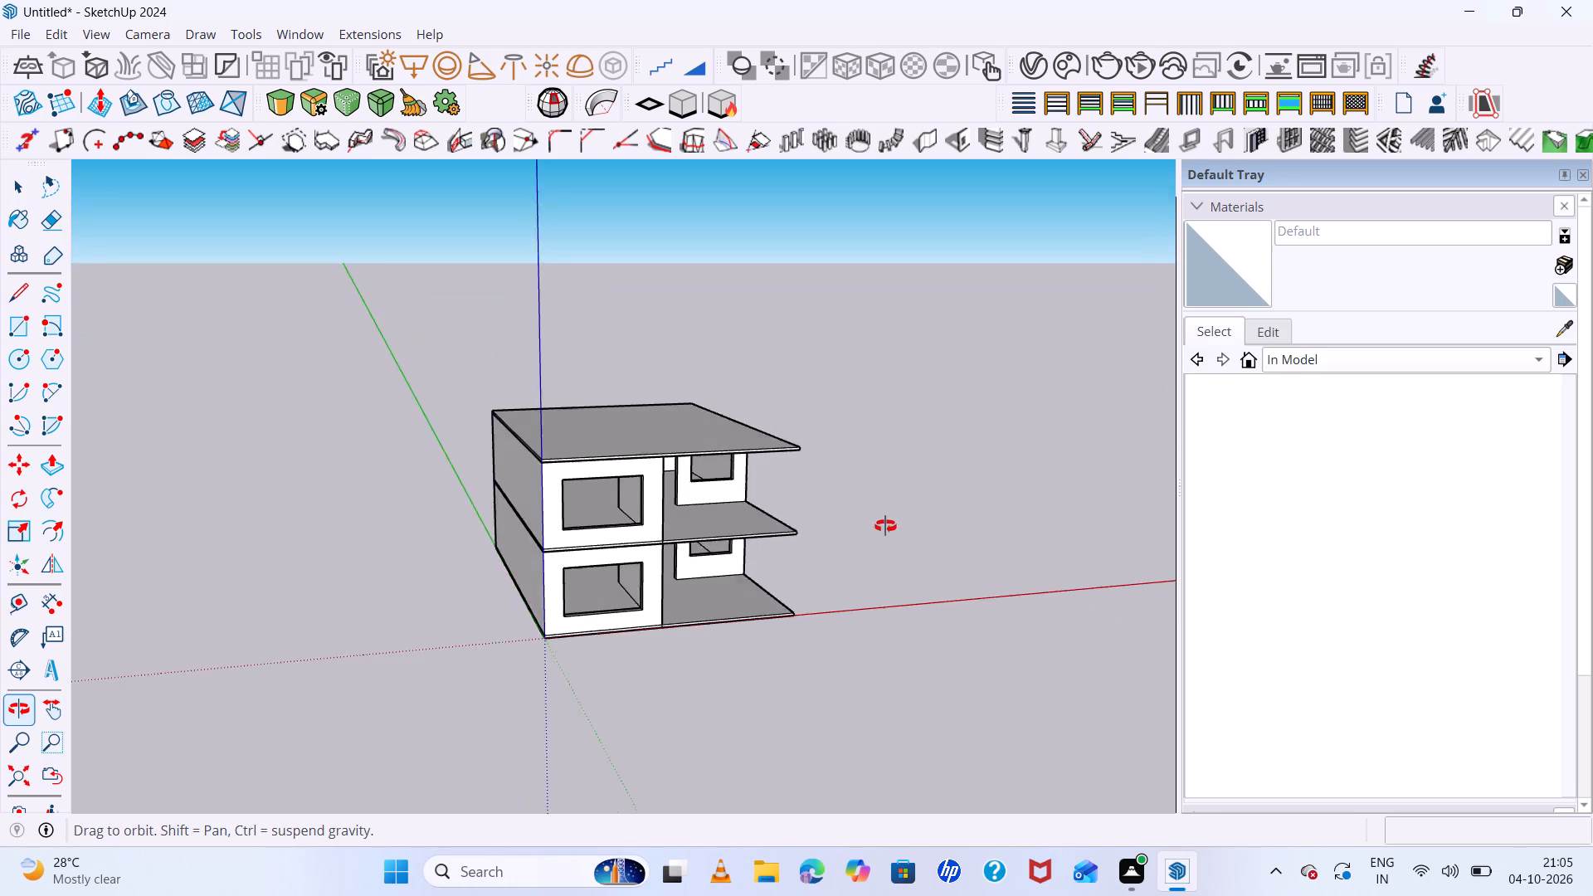
{"action": "middle_click_drag", "start_coordinate": [885, 526], "coordinate": [604, 496]}
{"action": "scroll", "coordinate": [603, 495], "scroll_direction": "up", "scroll_amount": 7}
{"action": "middle_click_drag", "start_coordinate": [602, 454], "coordinate": [604, 335]}
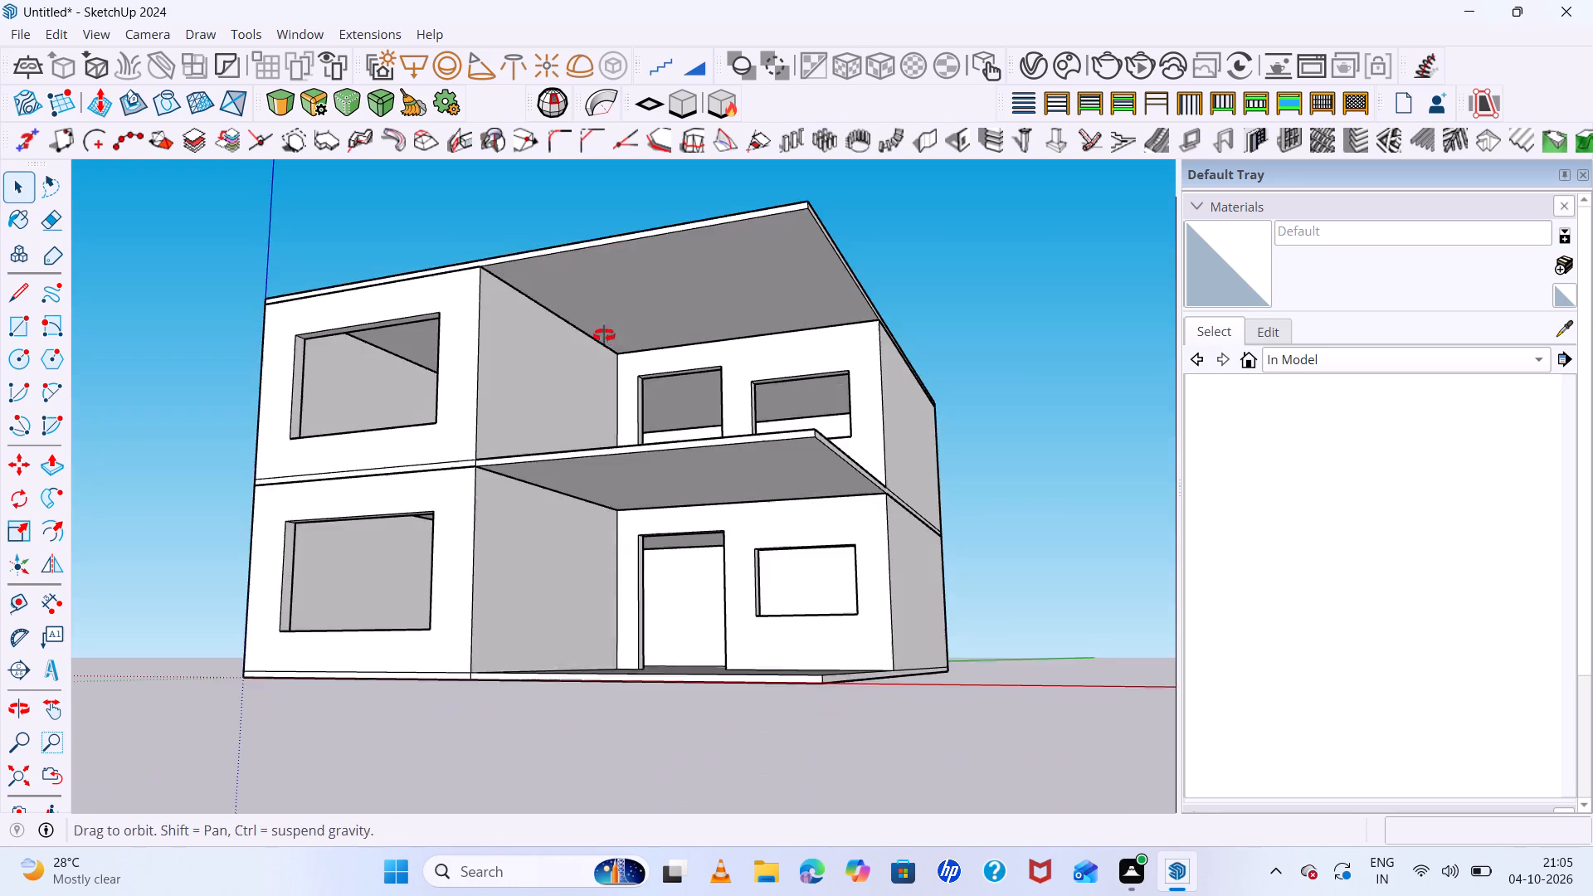
{"action": "middle_click_drag", "start_coordinate": [604, 335], "coordinate": [604, 334]}
{"action": "scroll", "coordinate": [604, 334], "scroll_direction": "down", "scroll_amount": 5}
{"action": "middle_click_drag", "start_coordinate": [662, 387], "coordinate": [502, 454]}
{"action": "scroll", "coordinate": [670, 392], "scroll_direction": "up", "scroll_amount": 1}
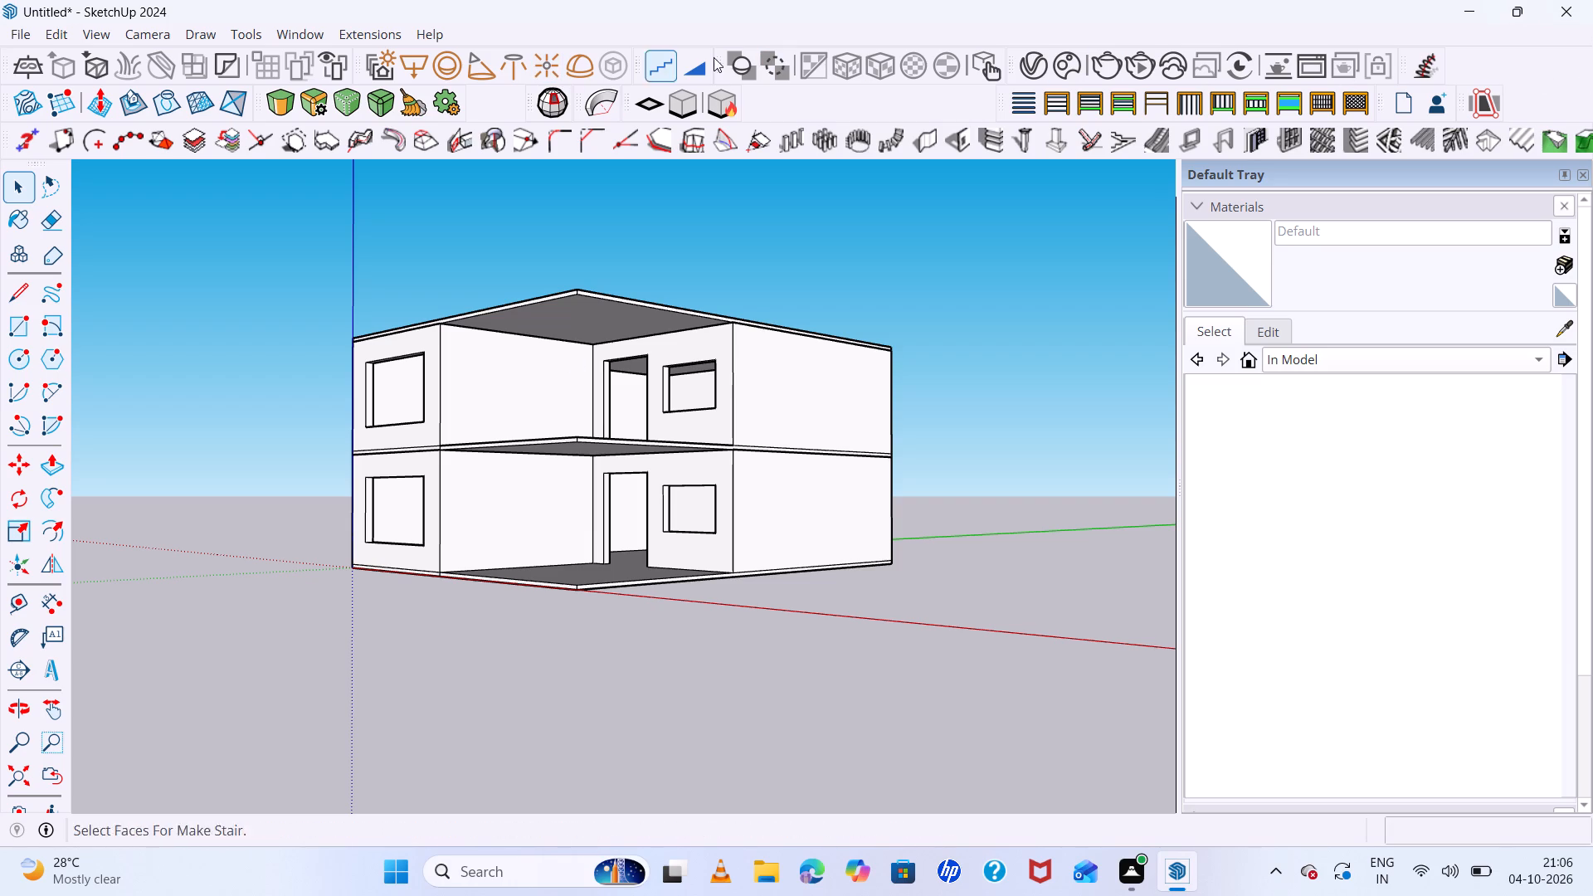
{"action": "scroll", "coordinate": [719, 50], "scroll_direction": "up", "scroll_amount": 6}
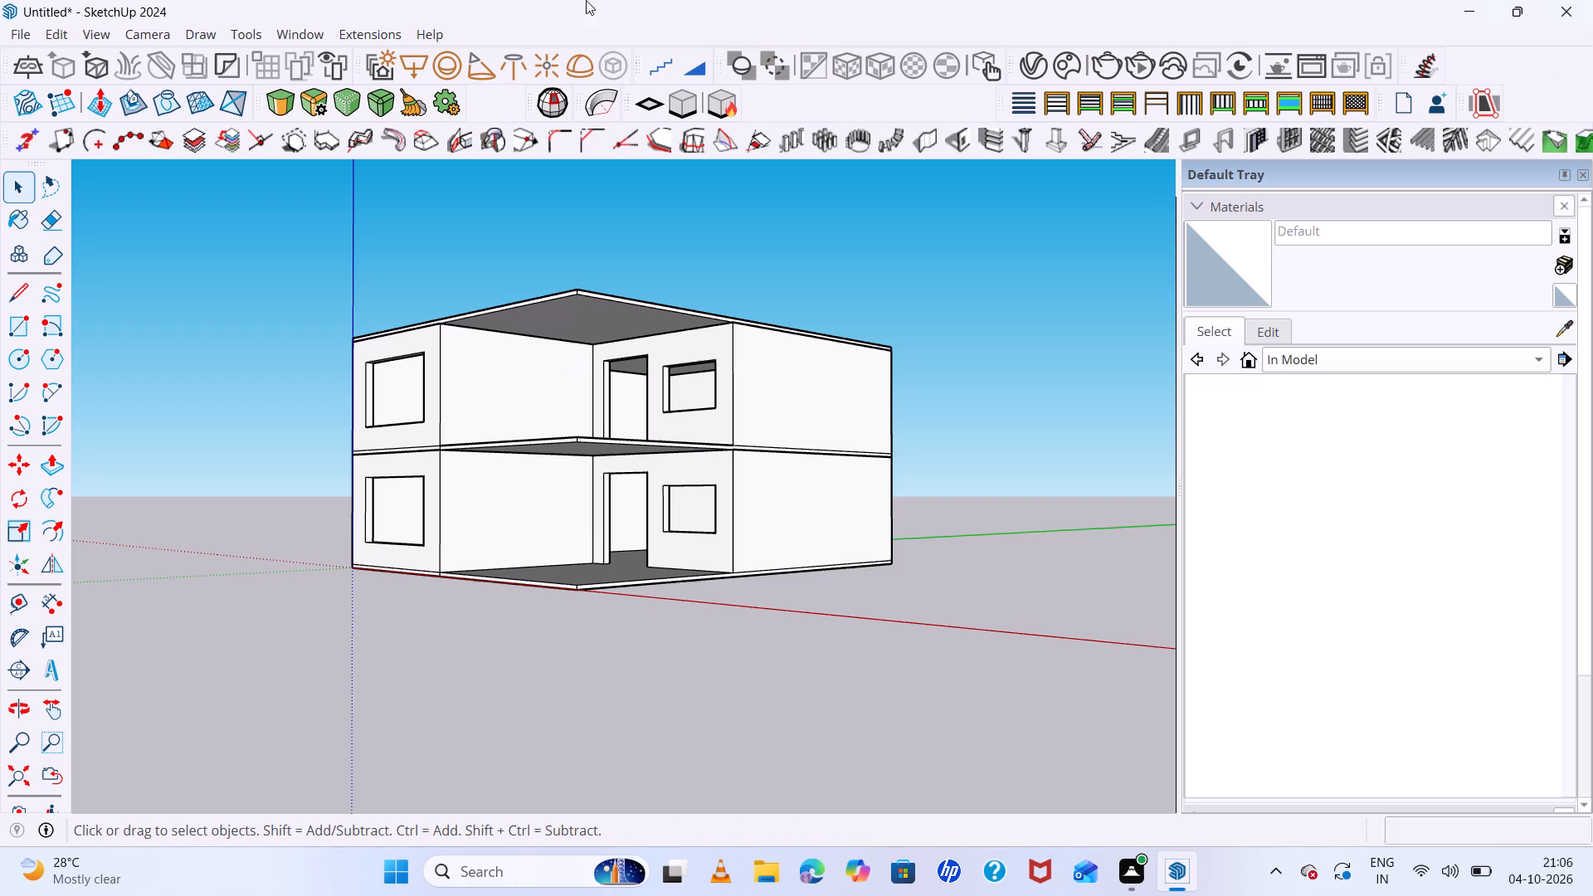
{"action": "scroll", "coordinate": [600, 423], "scroll_direction": "up", "scroll_amount": 6}
{"action": "middle_click_drag", "start_coordinate": [605, 437], "coordinate": [1080, 655]}
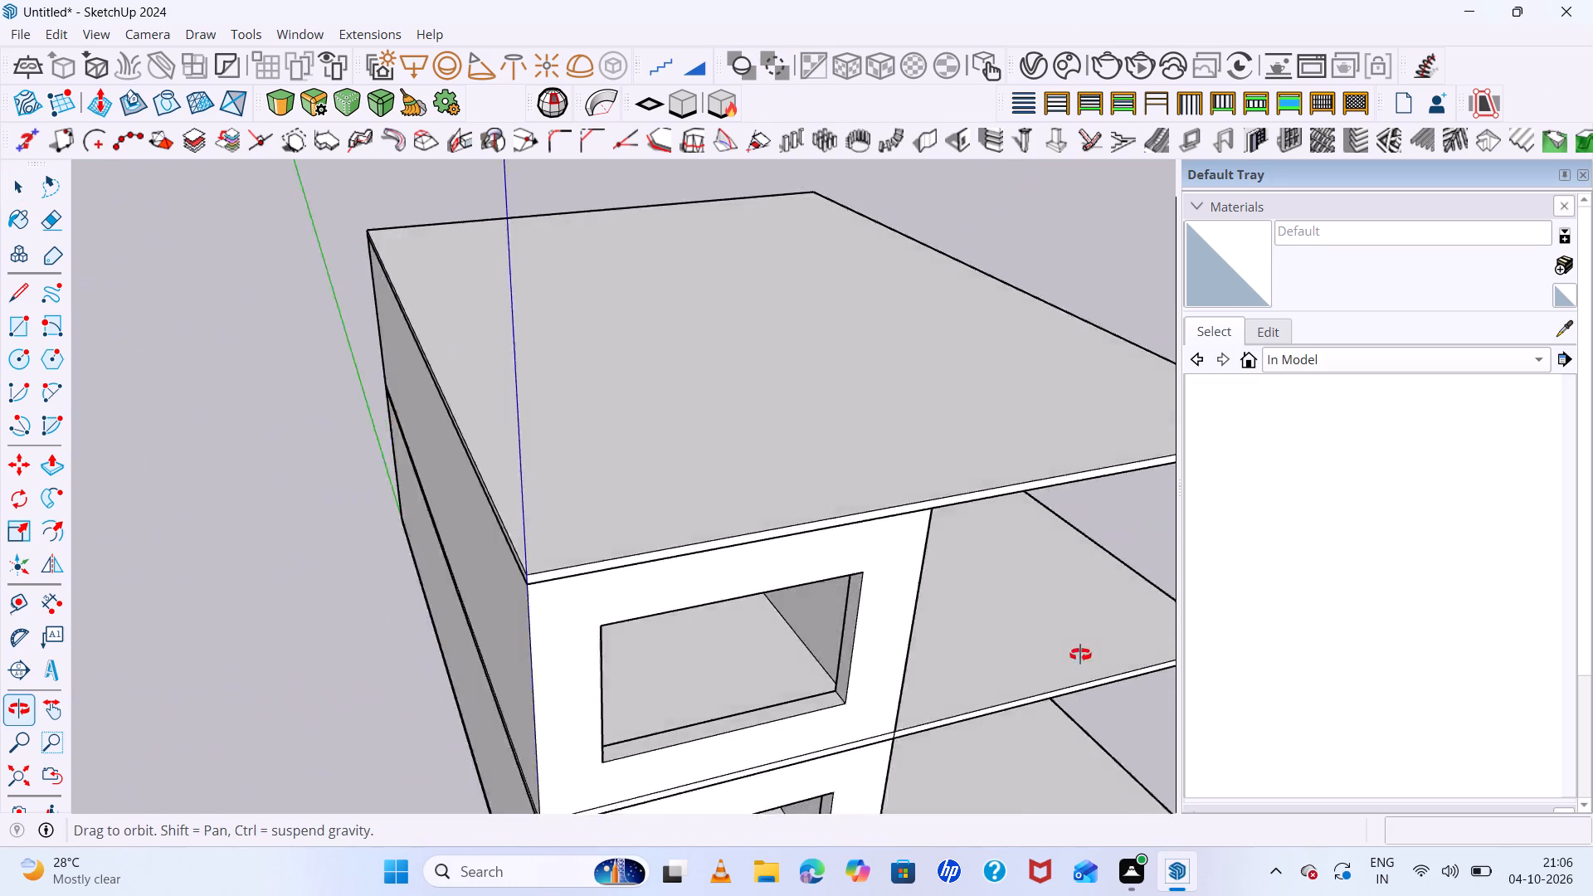
{"action": "middle_click_drag", "start_coordinate": [1080, 655], "coordinate": [1212, 439]}
{"action": "middle_click", "coordinate": [1202, 431]}
{"action": "middle_click_drag", "start_coordinate": [1194, 426], "coordinate": [742, 360]}
{"action": "middle_click_drag", "start_coordinate": [1028, 404], "coordinate": [950, 411]}
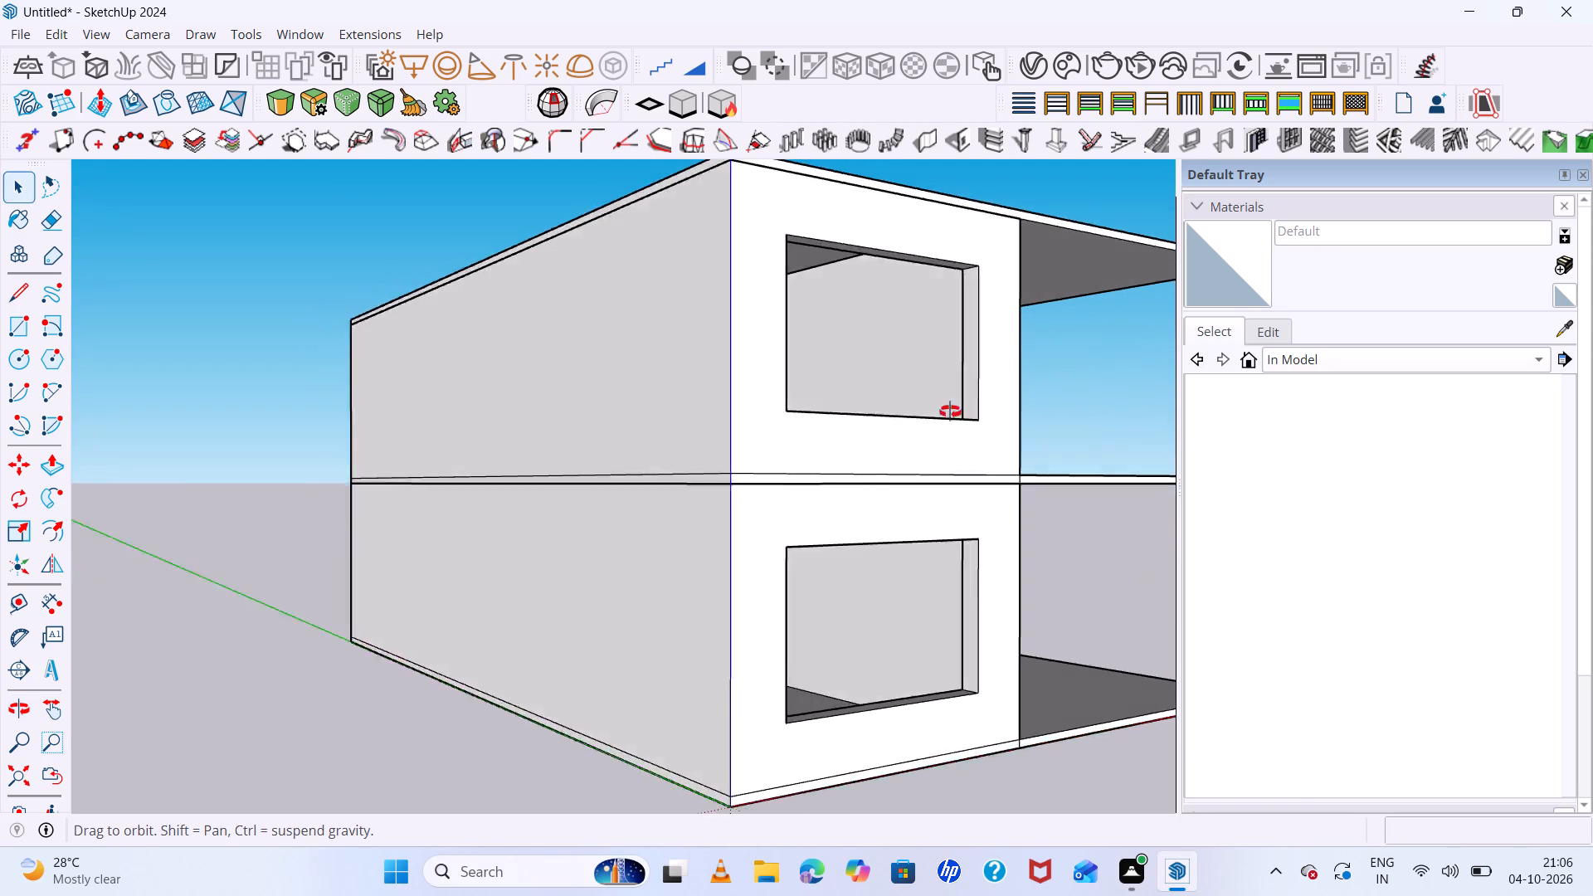
{"action": "middle_click_drag", "start_coordinate": [950, 411], "coordinate": [361, 485]}
{"action": "scroll", "coordinate": [438, 418], "scroll_direction": "down", "scroll_amount": 7}
{"action": "middle_click_drag", "start_coordinate": [749, 488], "coordinate": [523, 445]}
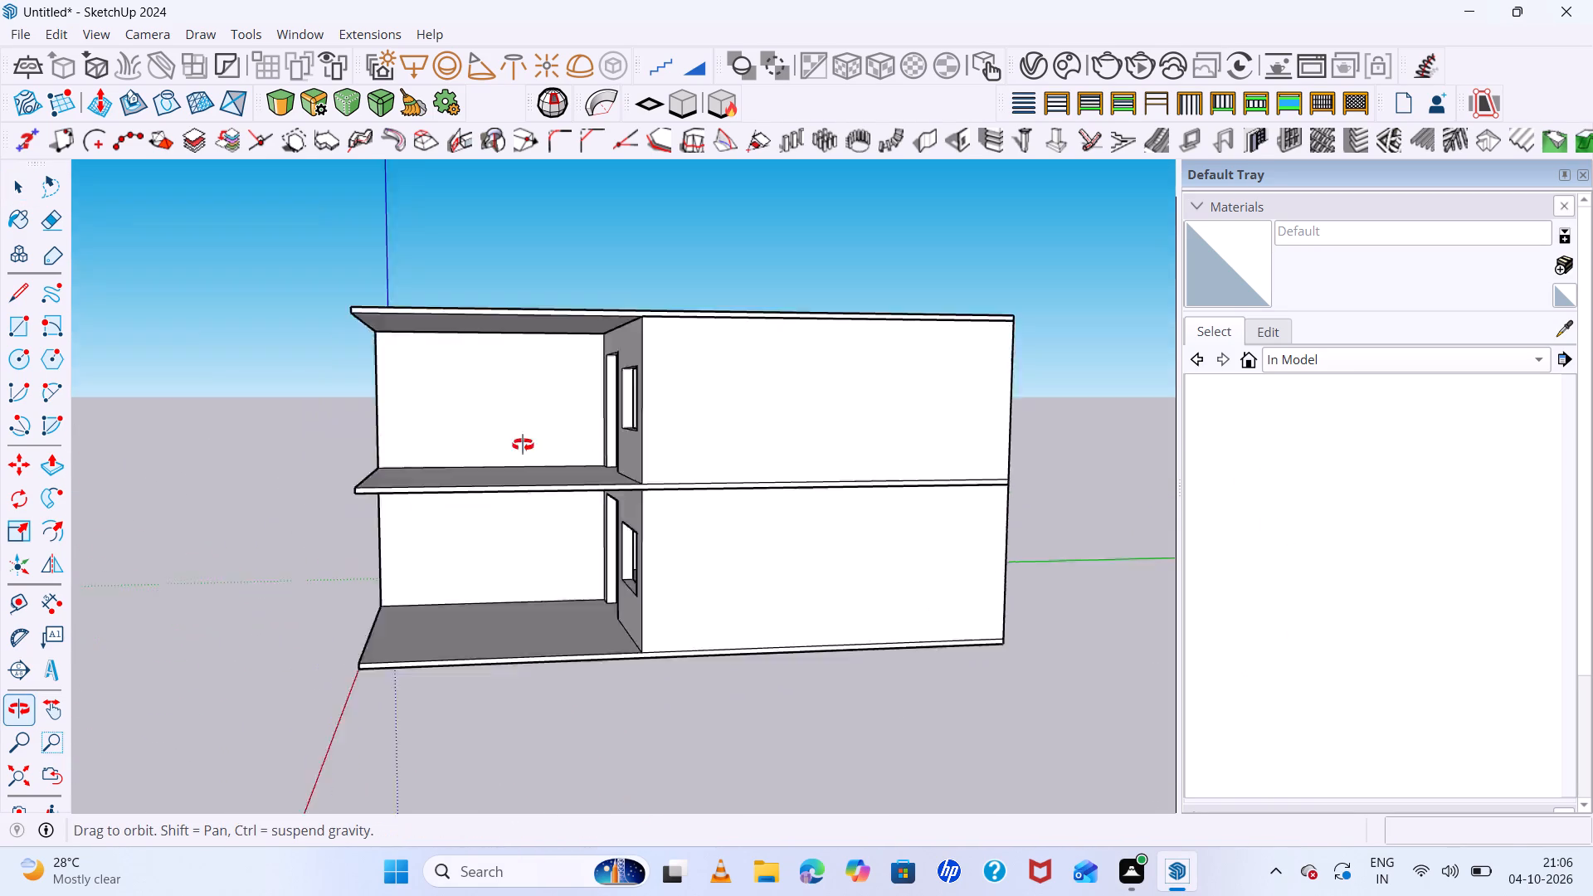
{"action": "middle_click_drag", "start_coordinate": [523, 445], "coordinate": [986, 397]}
{"action": "middle_click", "coordinate": [986, 397]}
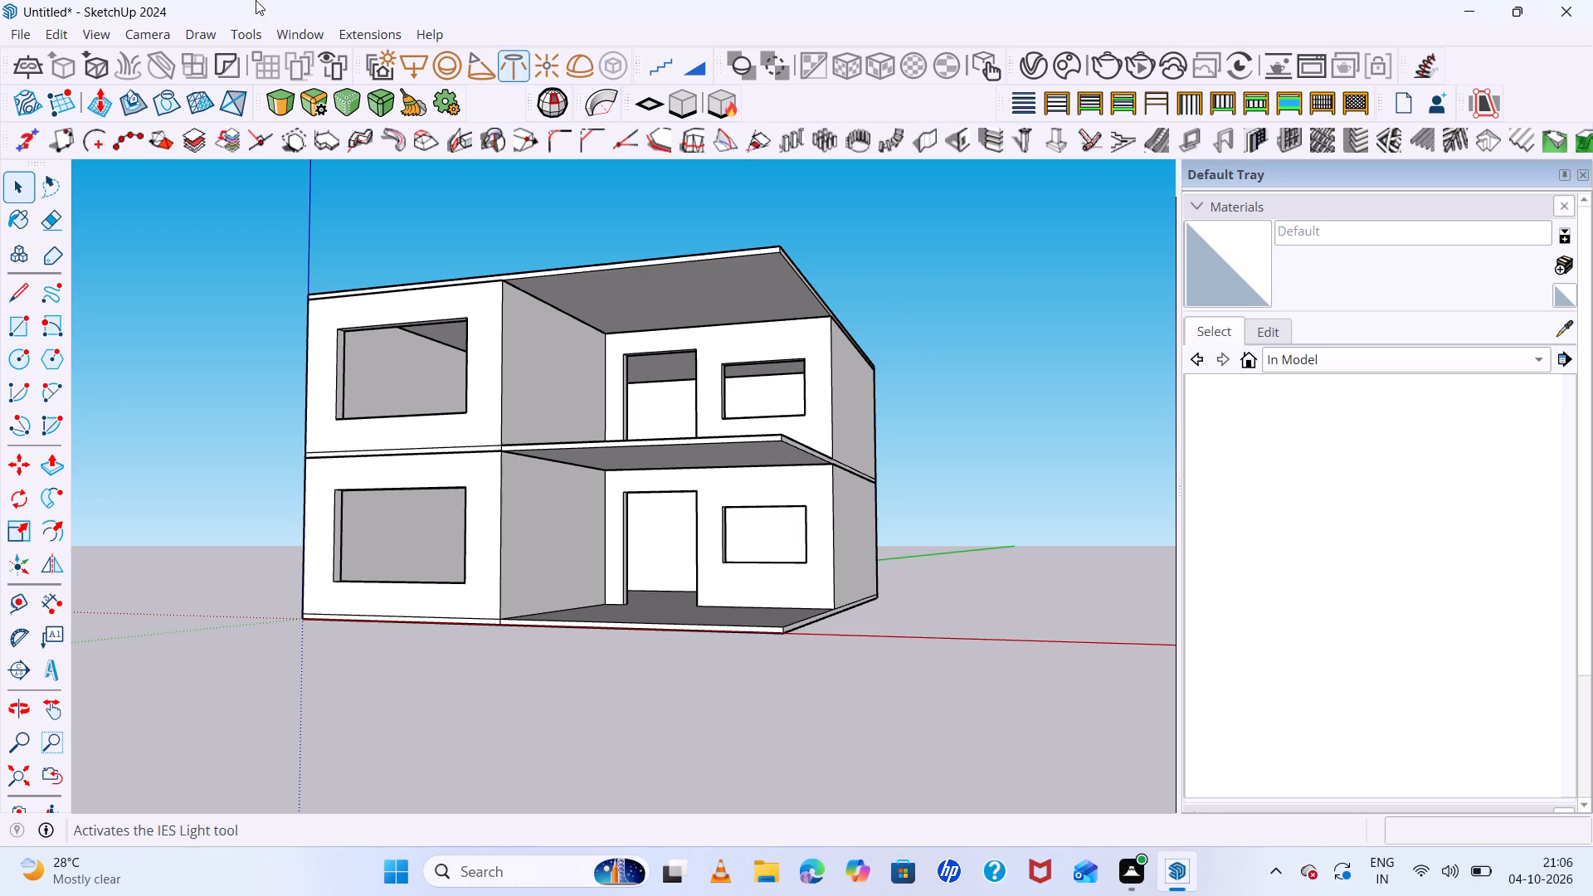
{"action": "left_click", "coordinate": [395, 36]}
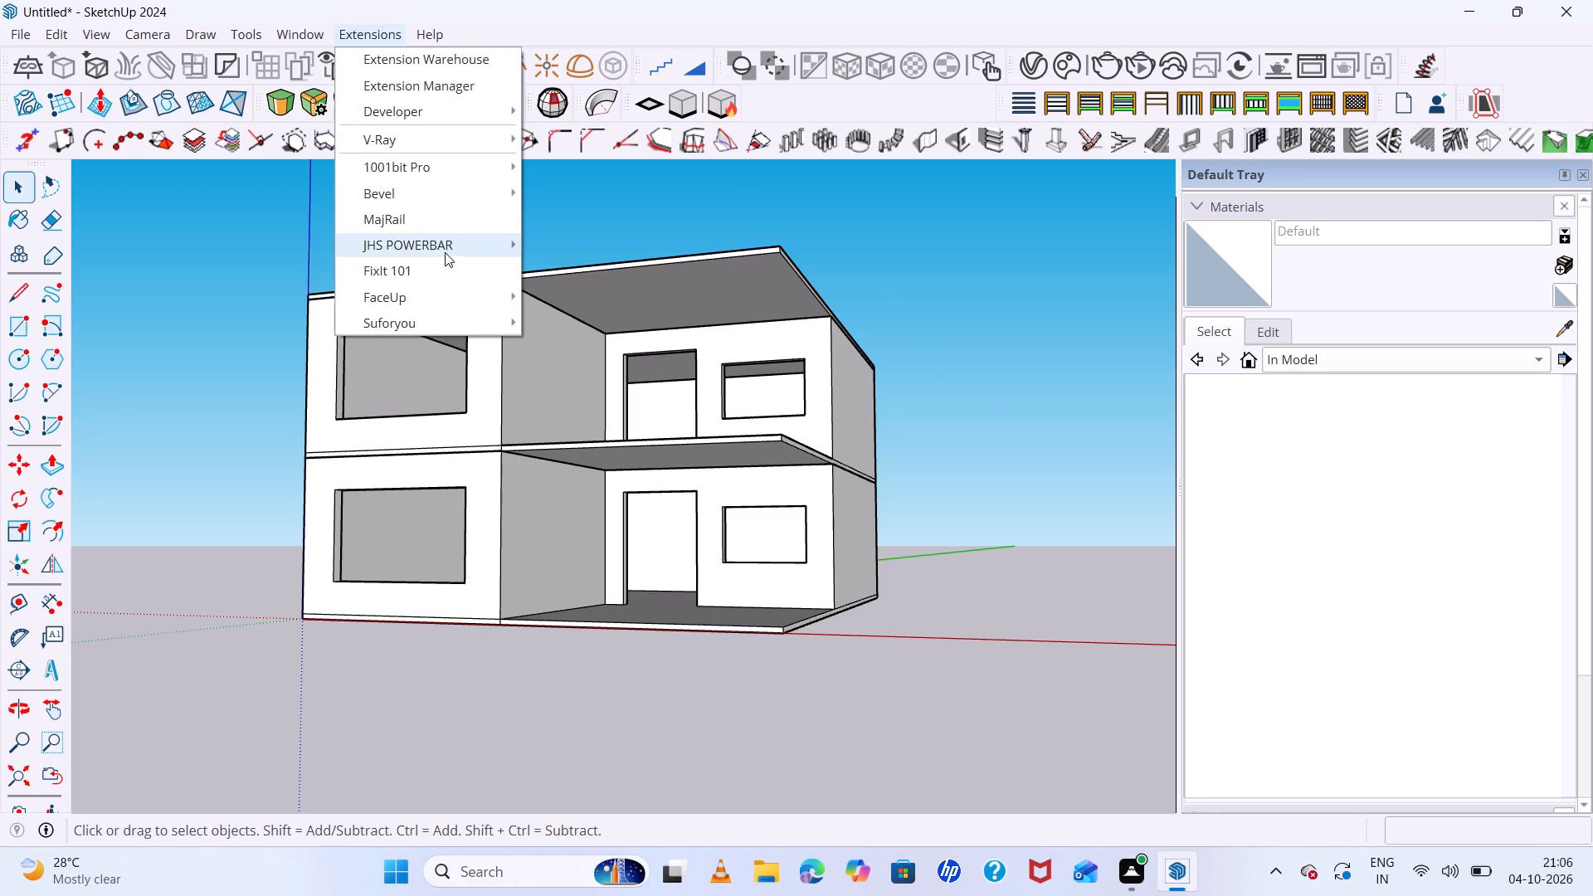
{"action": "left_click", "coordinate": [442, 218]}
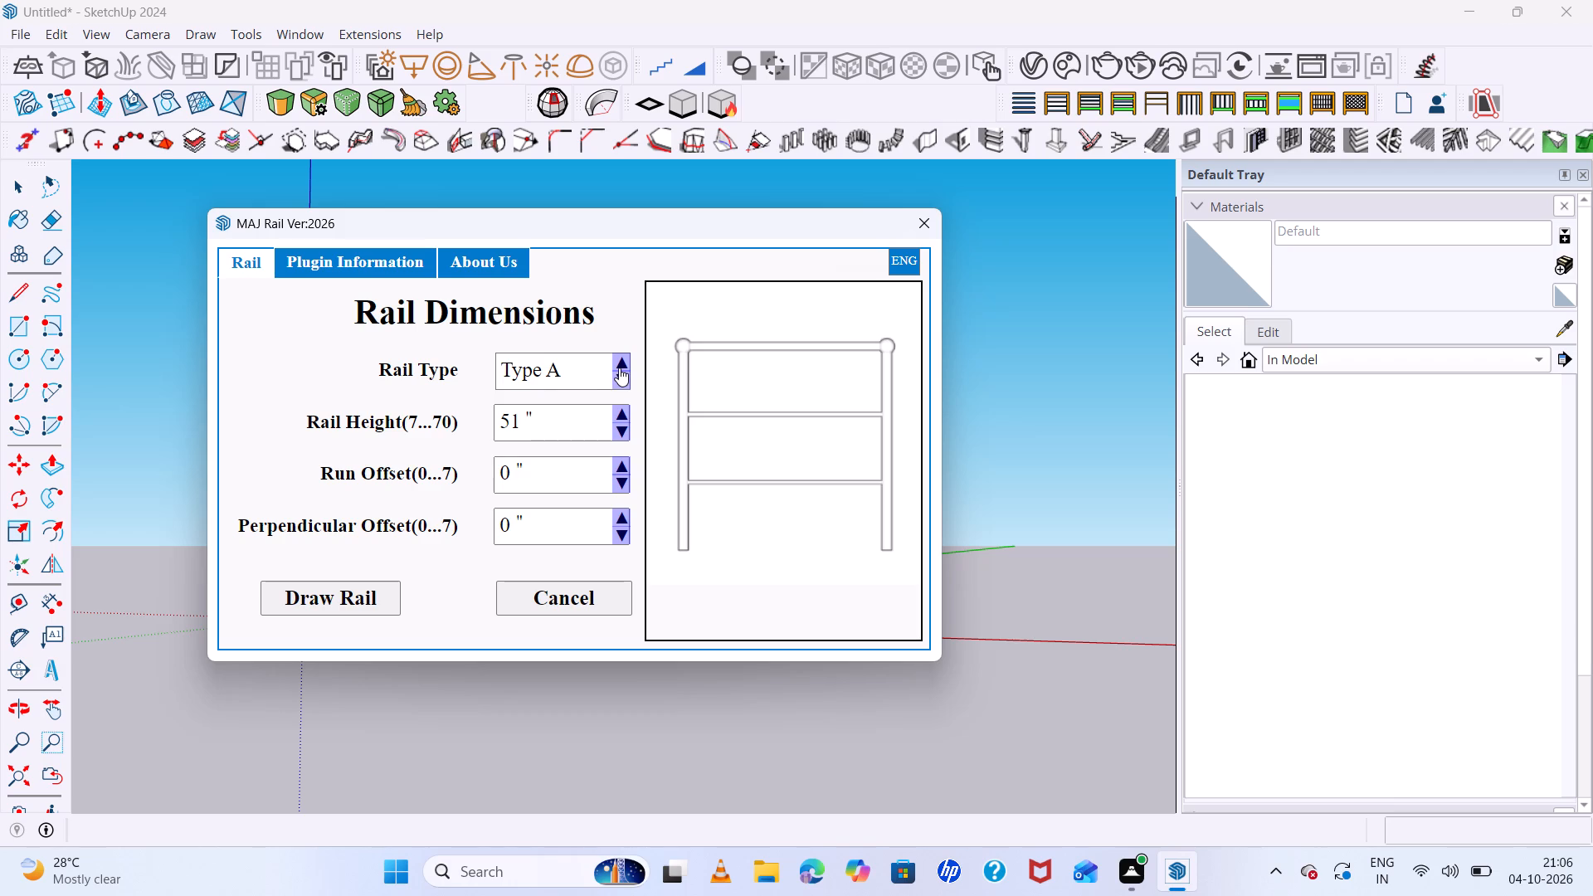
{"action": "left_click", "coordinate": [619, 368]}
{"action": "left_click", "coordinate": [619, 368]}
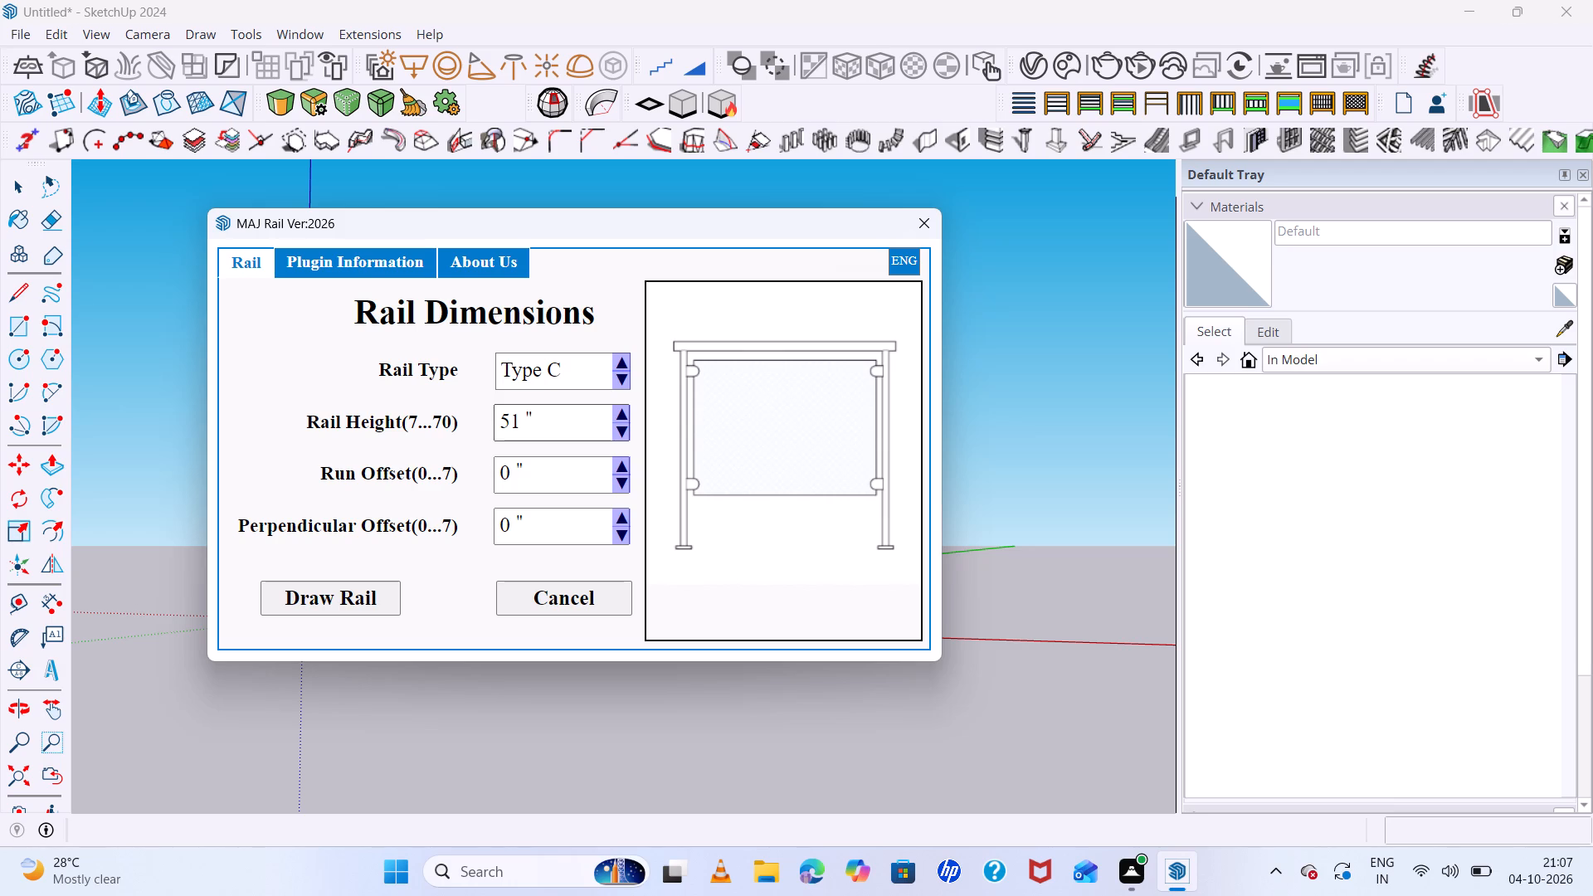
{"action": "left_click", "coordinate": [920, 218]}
Draw a rectangle about 9" by 16' 11" along the front edge of the upper-floor balcony slab.
{"action": "middle_click_drag", "start_coordinate": [1045, 414], "coordinate": [854, 592]}
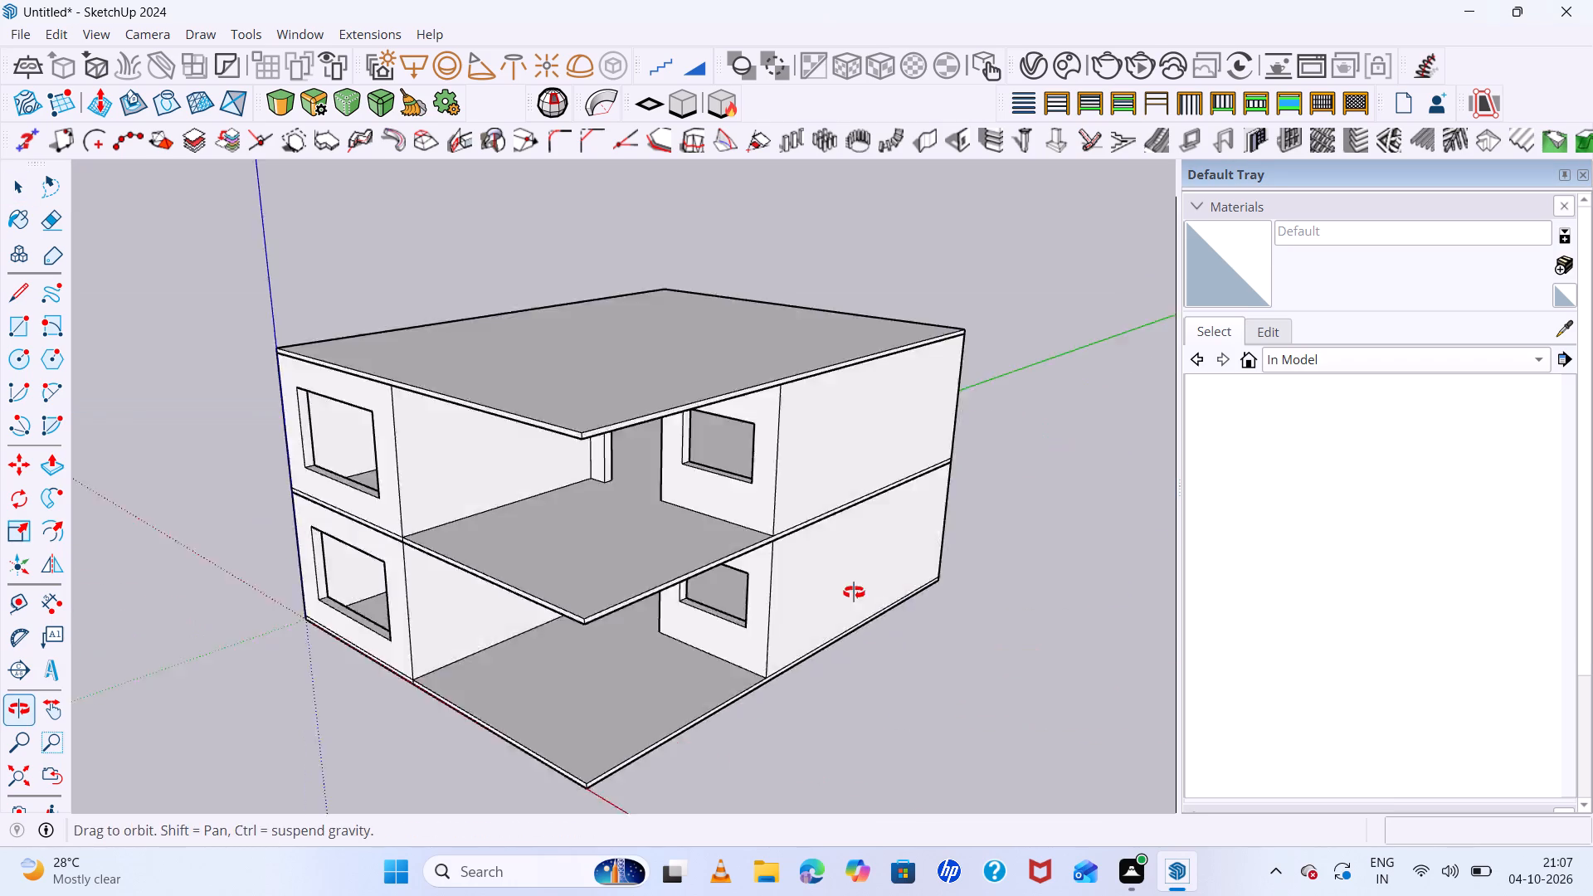
{"action": "middle_click_drag", "start_coordinate": [854, 592], "coordinate": [675, 678]}
{"action": "scroll", "coordinate": [398, 602], "scroll_direction": "up", "scroll_amount": 6}
{"action": "middle_click_drag", "start_coordinate": [494, 603], "coordinate": [578, 577]}
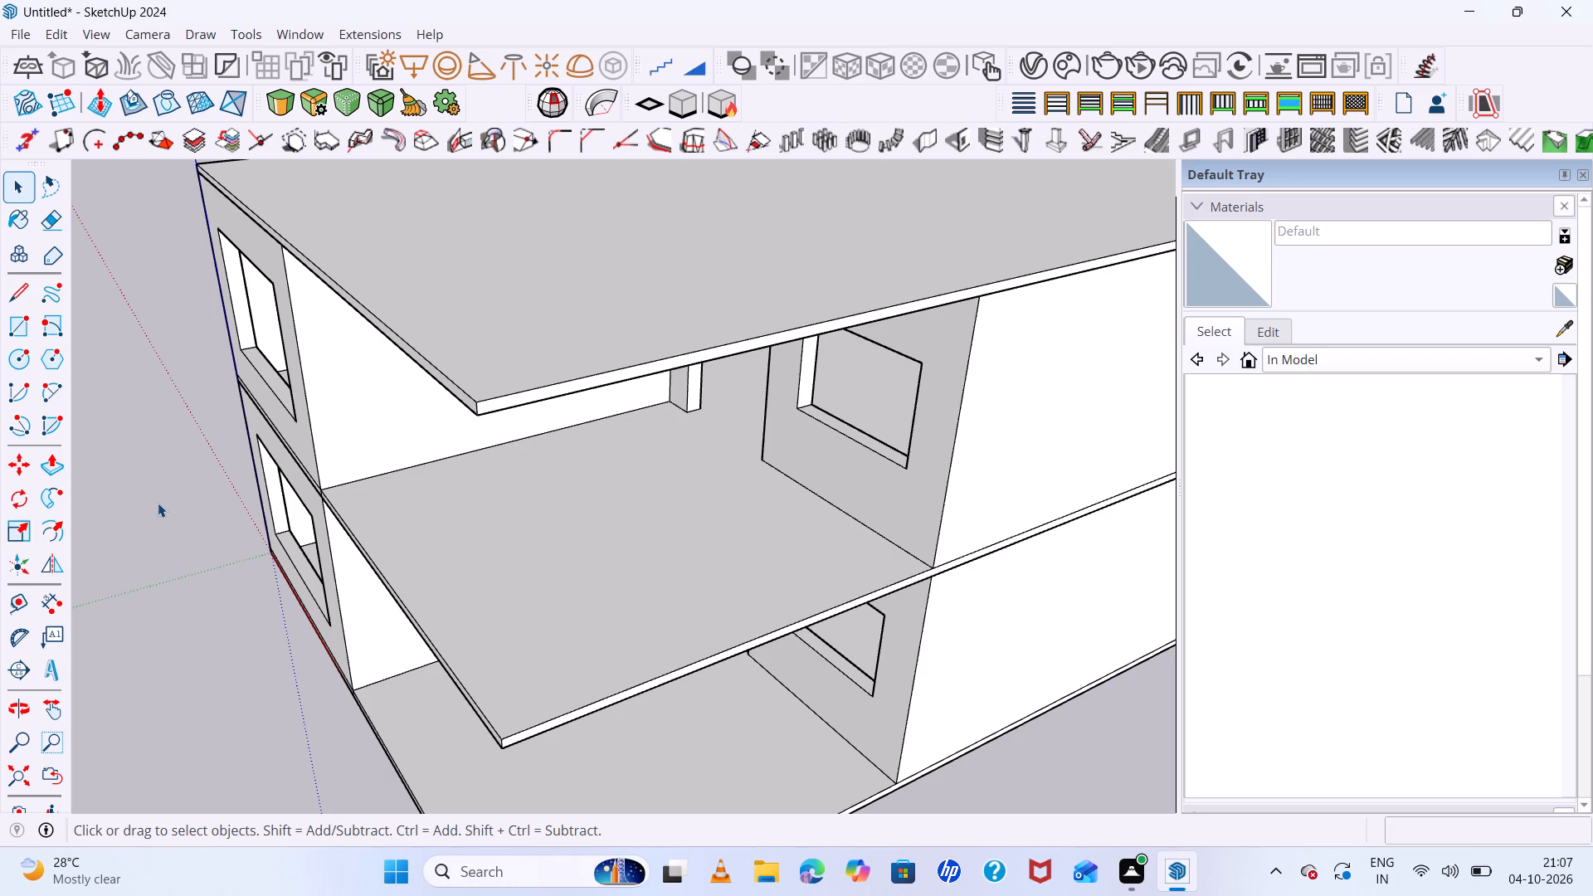
{"action": "middle_click_drag", "start_coordinate": [478, 606], "coordinate": [478, 616]}
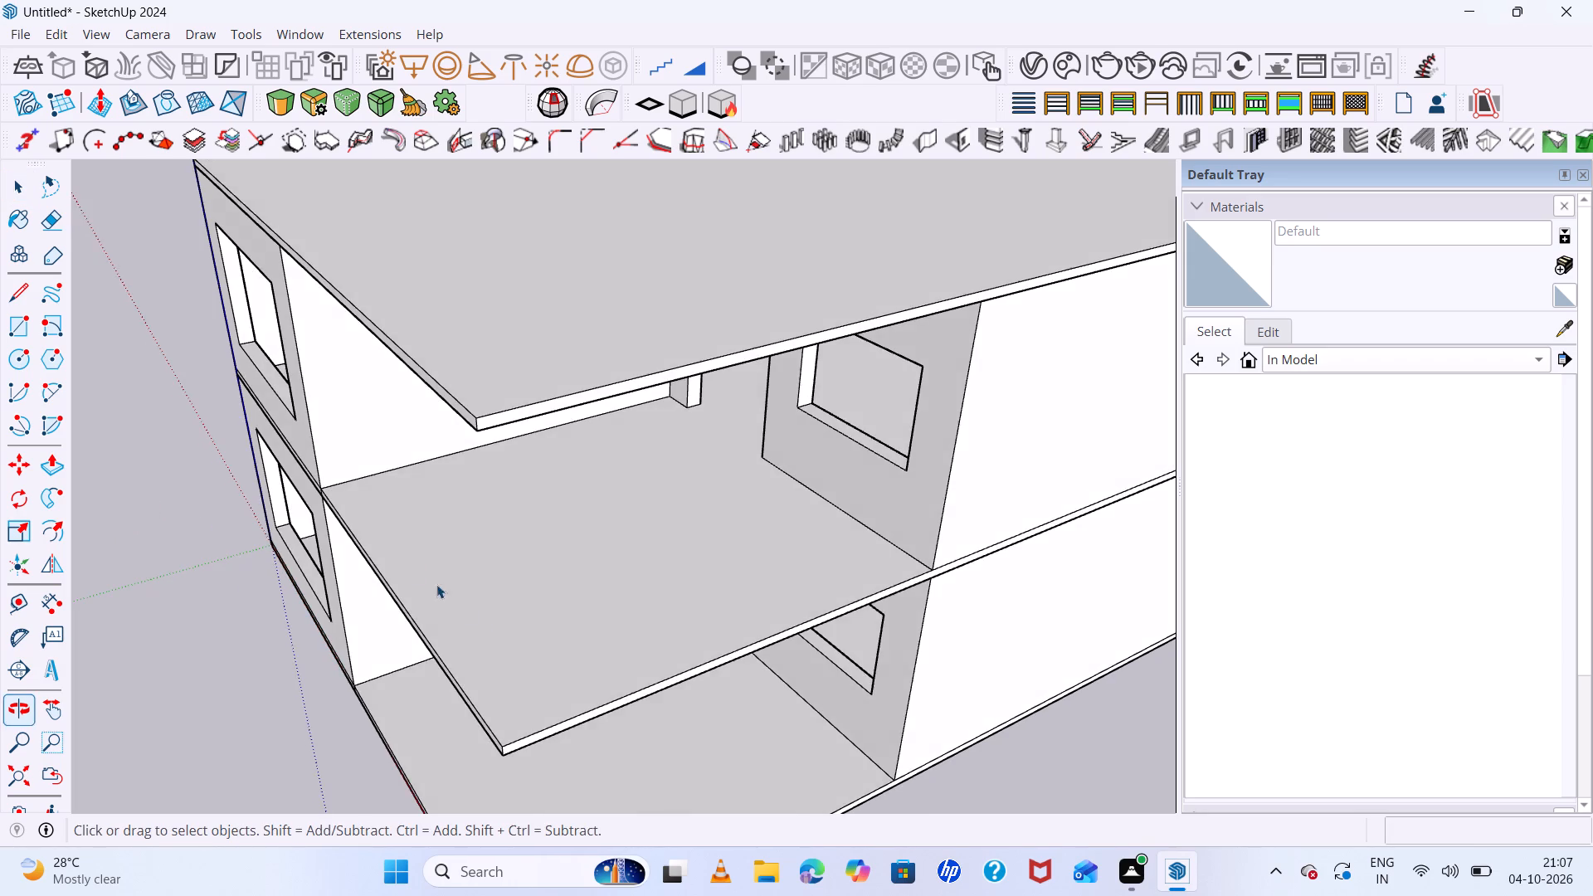
{"action": "scroll", "coordinate": [389, 543], "scroll_direction": "up", "scroll_amount": 5}
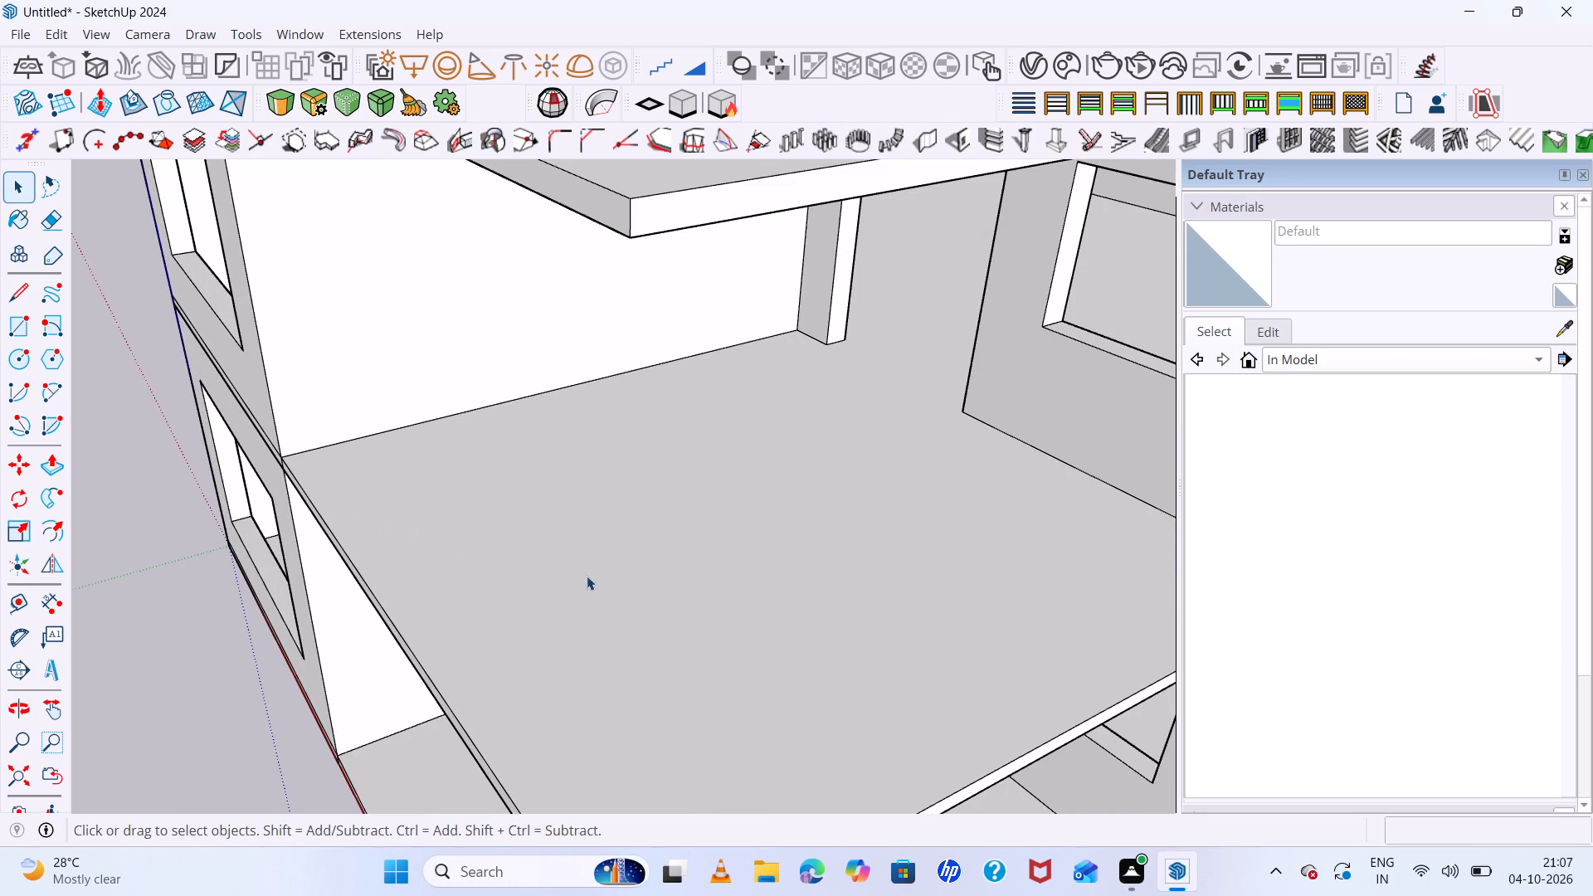
{"action": "middle_click_drag", "start_coordinate": [650, 582], "coordinate": [451, 631]}
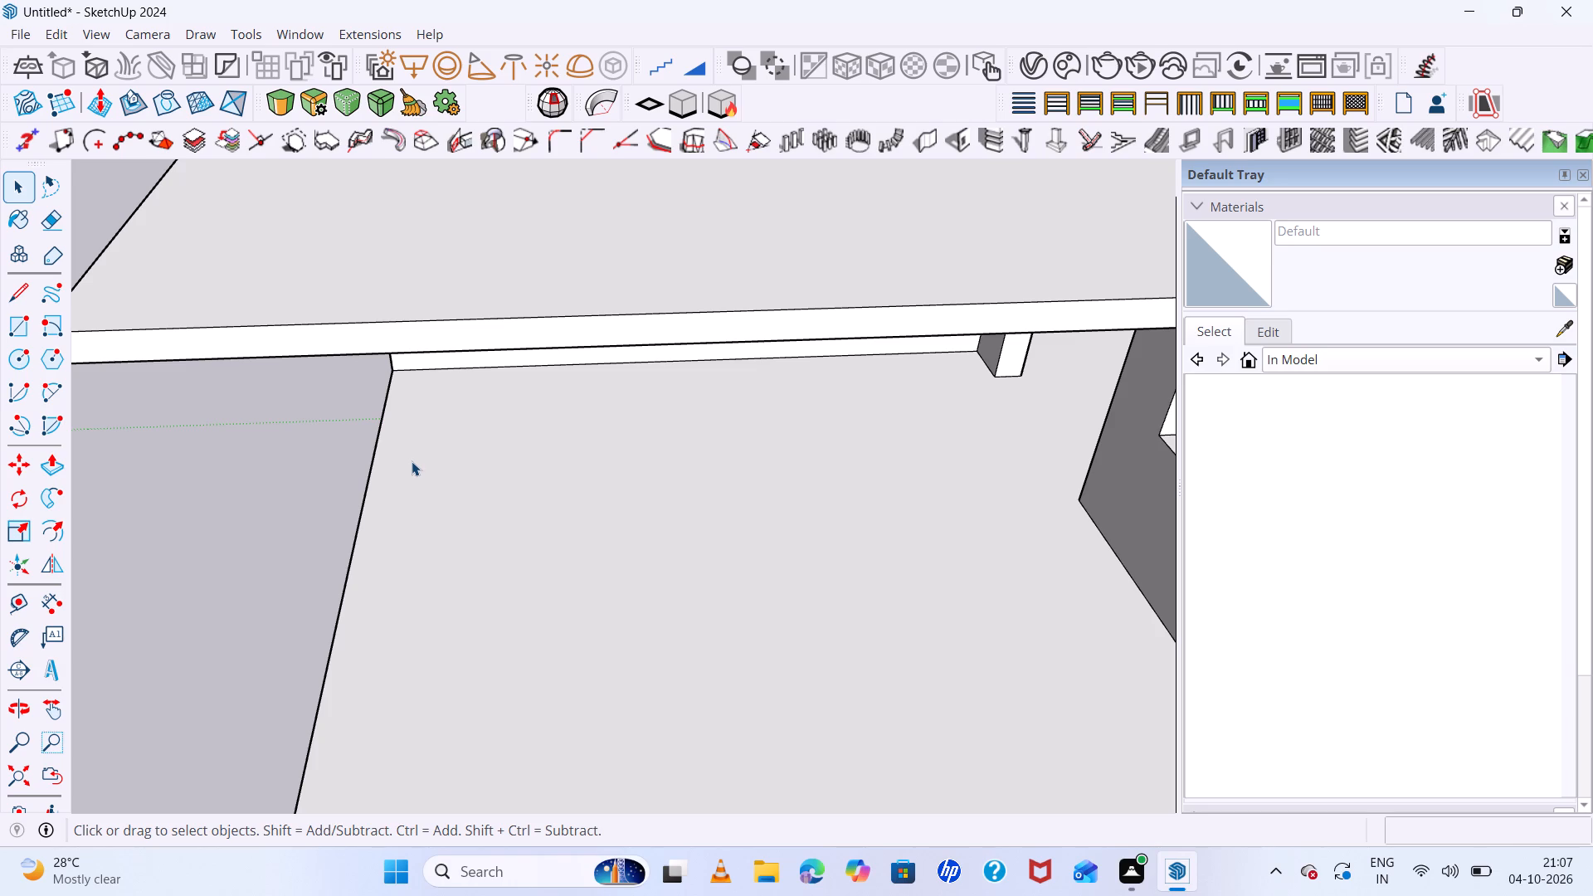
{"action": "scroll", "coordinate": [434, 422], "scroll_direction": "down", "scroll_amount": 3}
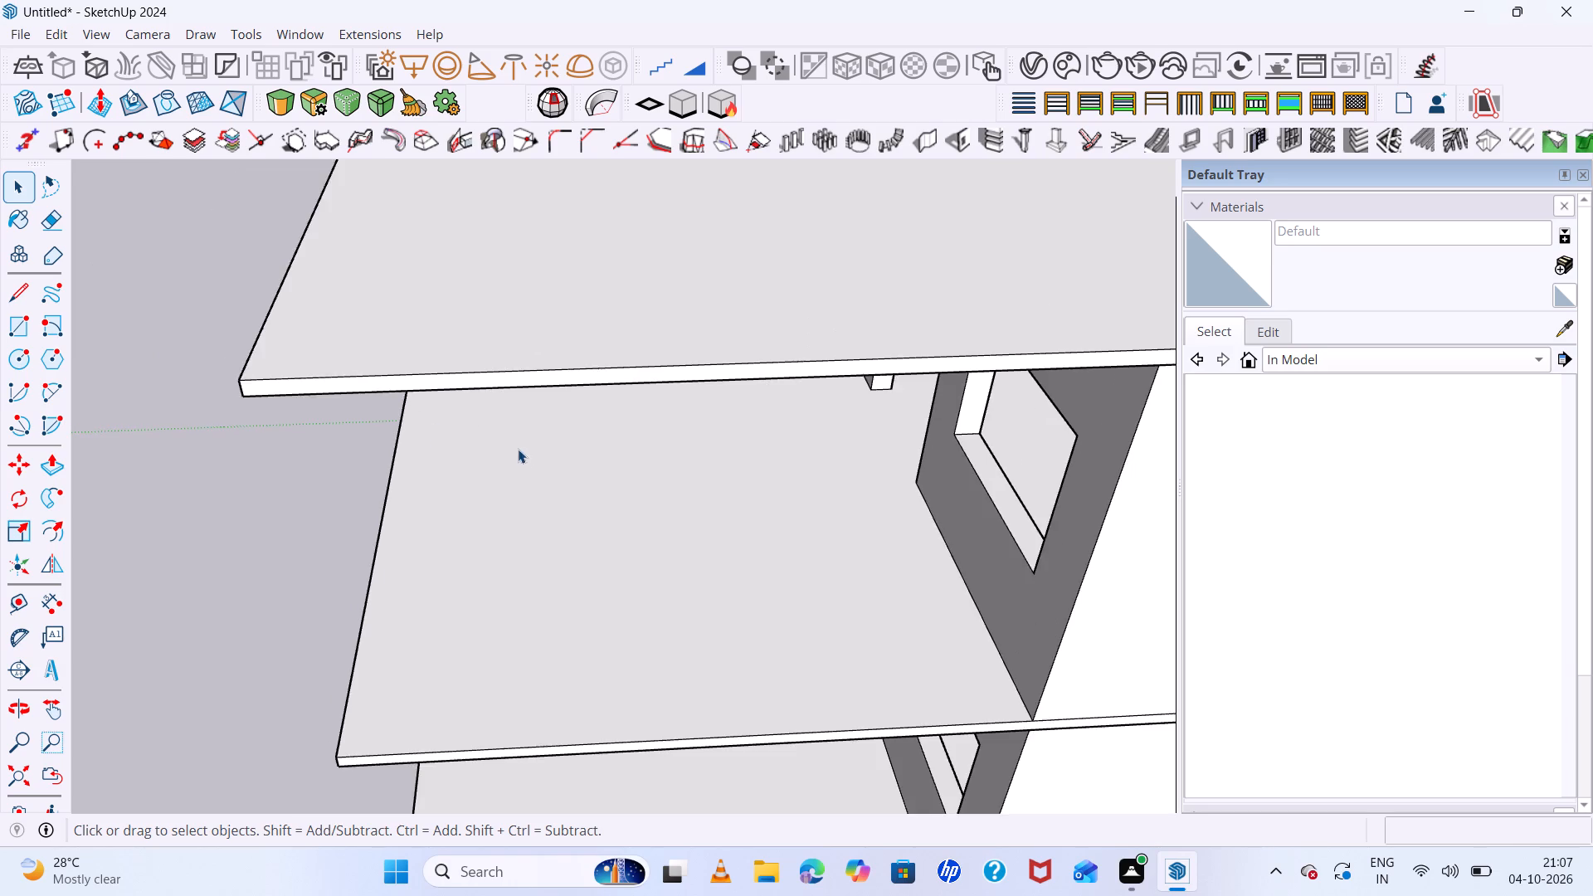
{"action": "middle_click_drag", "start_coordinate": [521, 453], "coordinate": [609, 451]}
{"action": "scroll", "coordinate": [476, 491], "scroll_direction": "up", "scroll_amount": 3}
{"action": "middle_click_drag", "start_coordinate": [528, 501], "coordinate": [567, 431]}
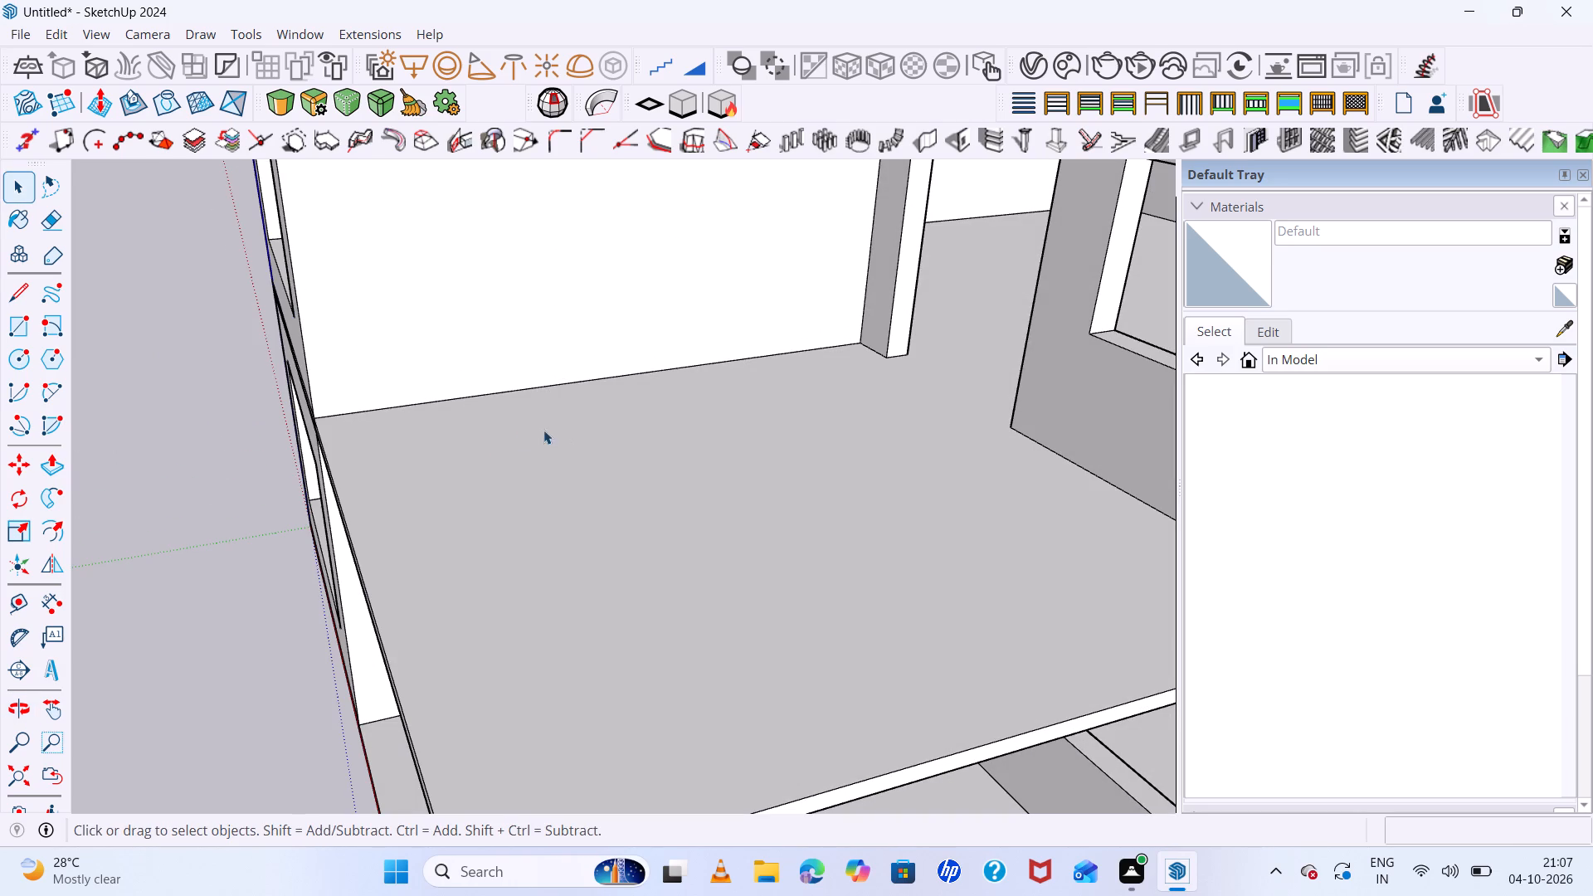
{"action": "key", "text": "r"}
{"action": "left_click", "coordinate": [318, 414]}
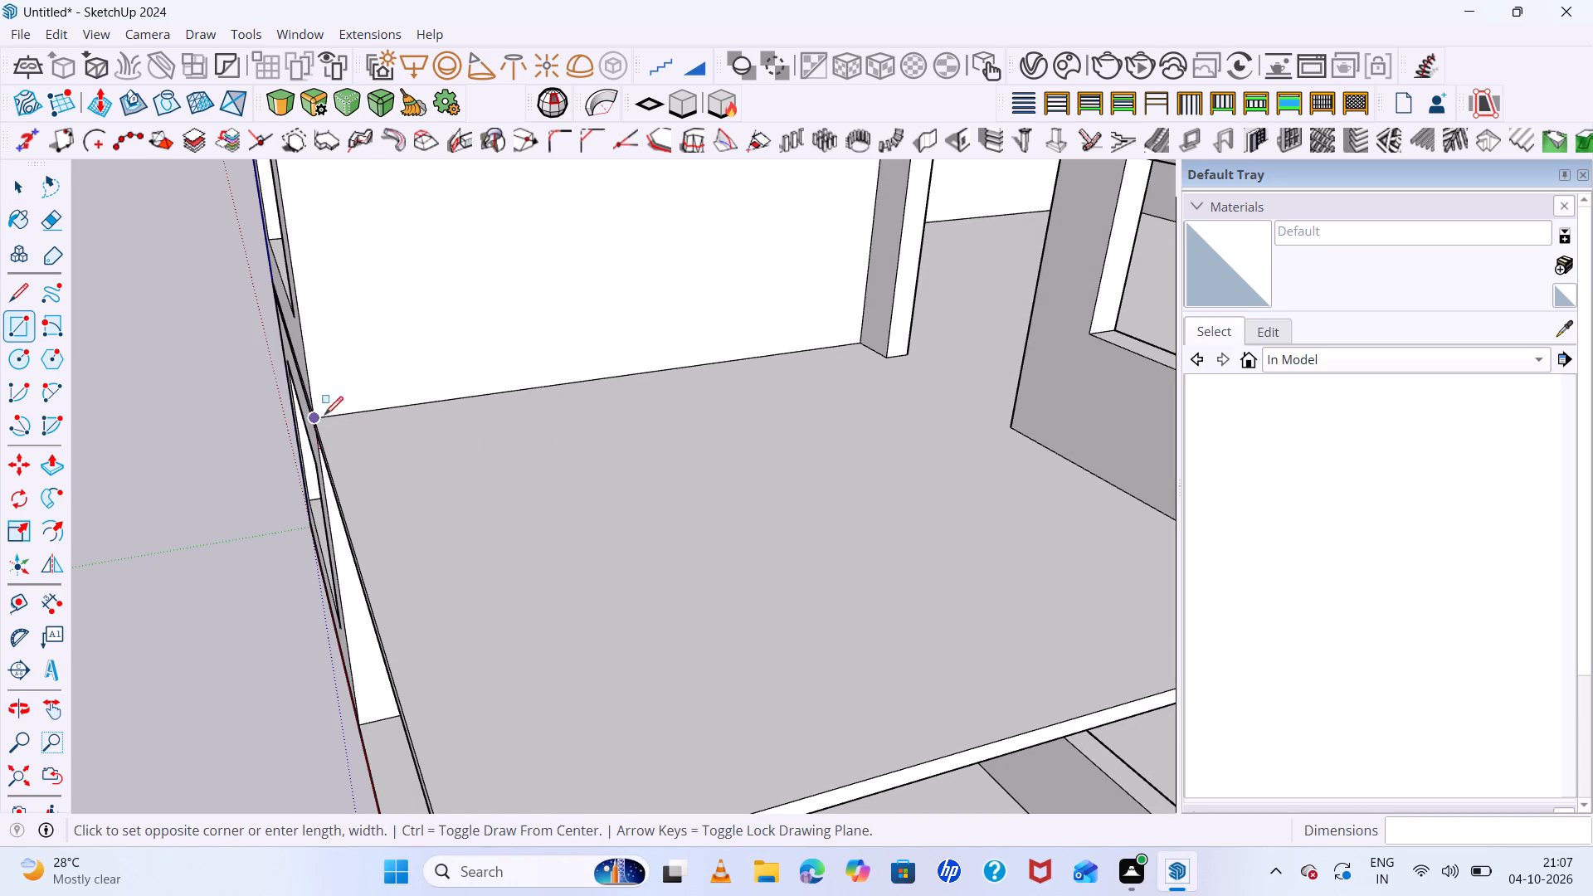
{"action": "scroll", "coordinate": [420, 587], "scroll_direction": "down", "scroll_amount": 5}
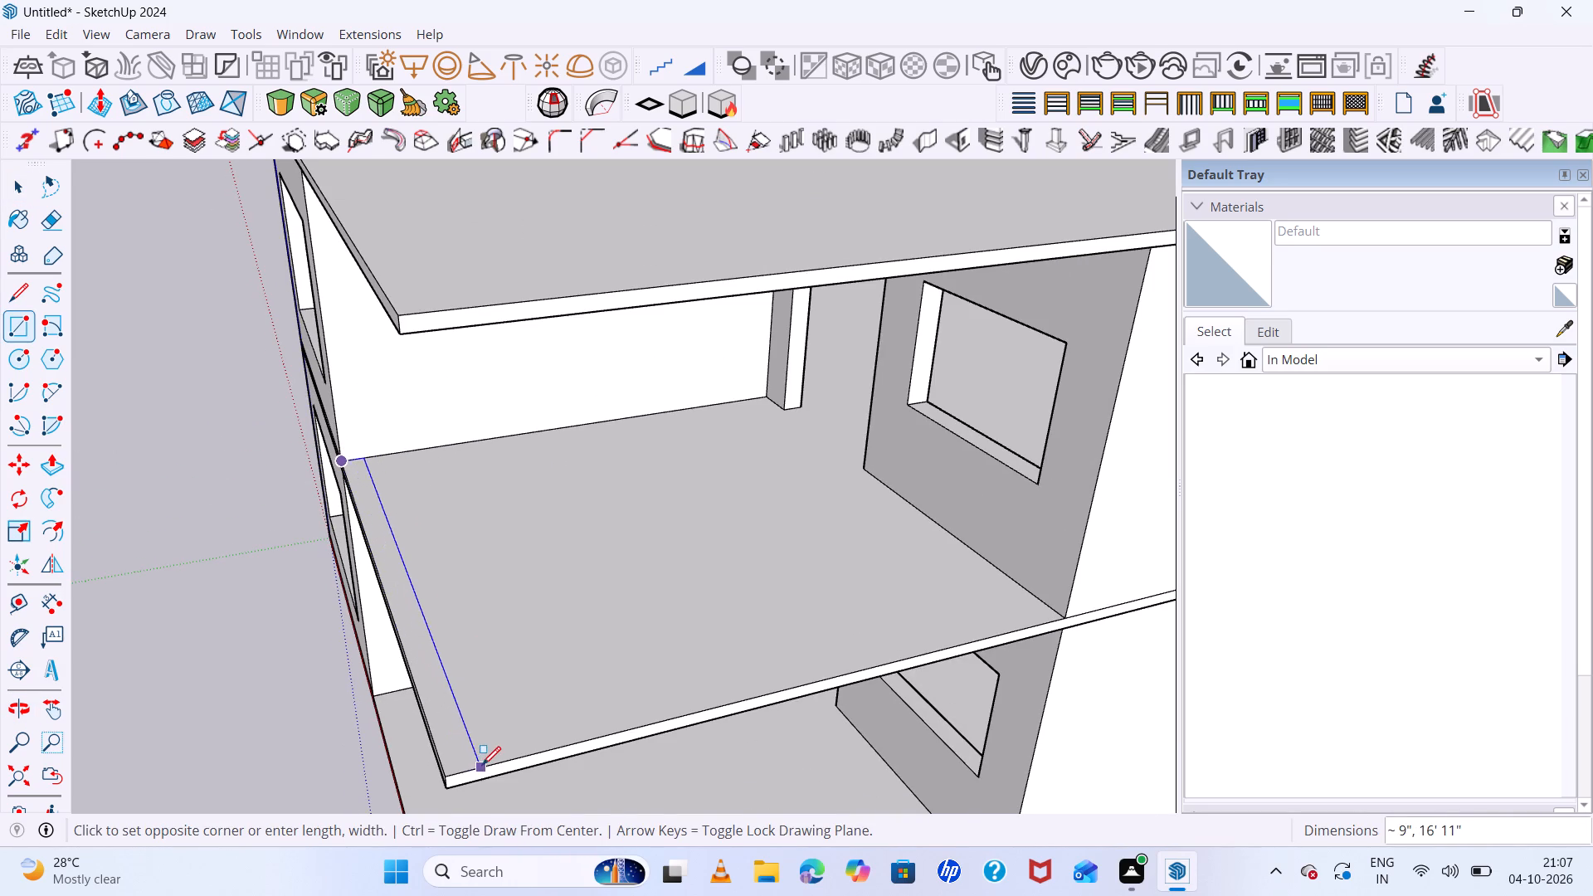
{"action": "left_click", "coordinate": [484, 763]}
{"action": "key", "text": "space"}
Extrude the balcony's front strip upward about 1' 7" as a parapet wall.
{"action": "left_click", "coordinate": [465, 752]}
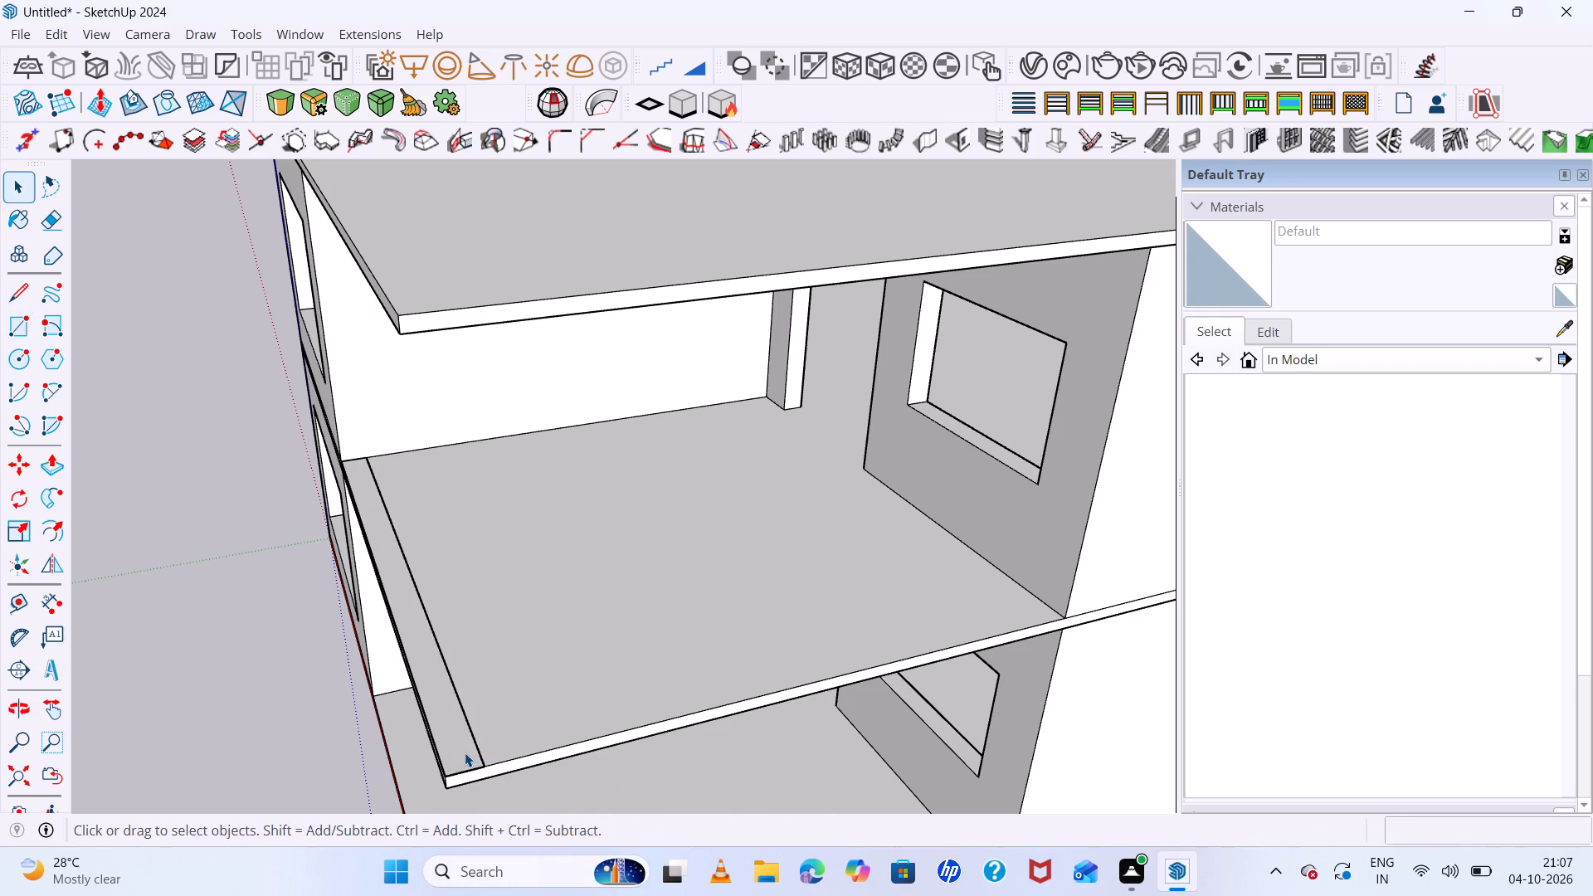
{"action": "key", "text": "p"}
{"action": "left_click", "coordinate": [465, 752]}
{"action": "middle_click_drag", "start_coordinate": [458, 700], "coordinate": [684, 603]}
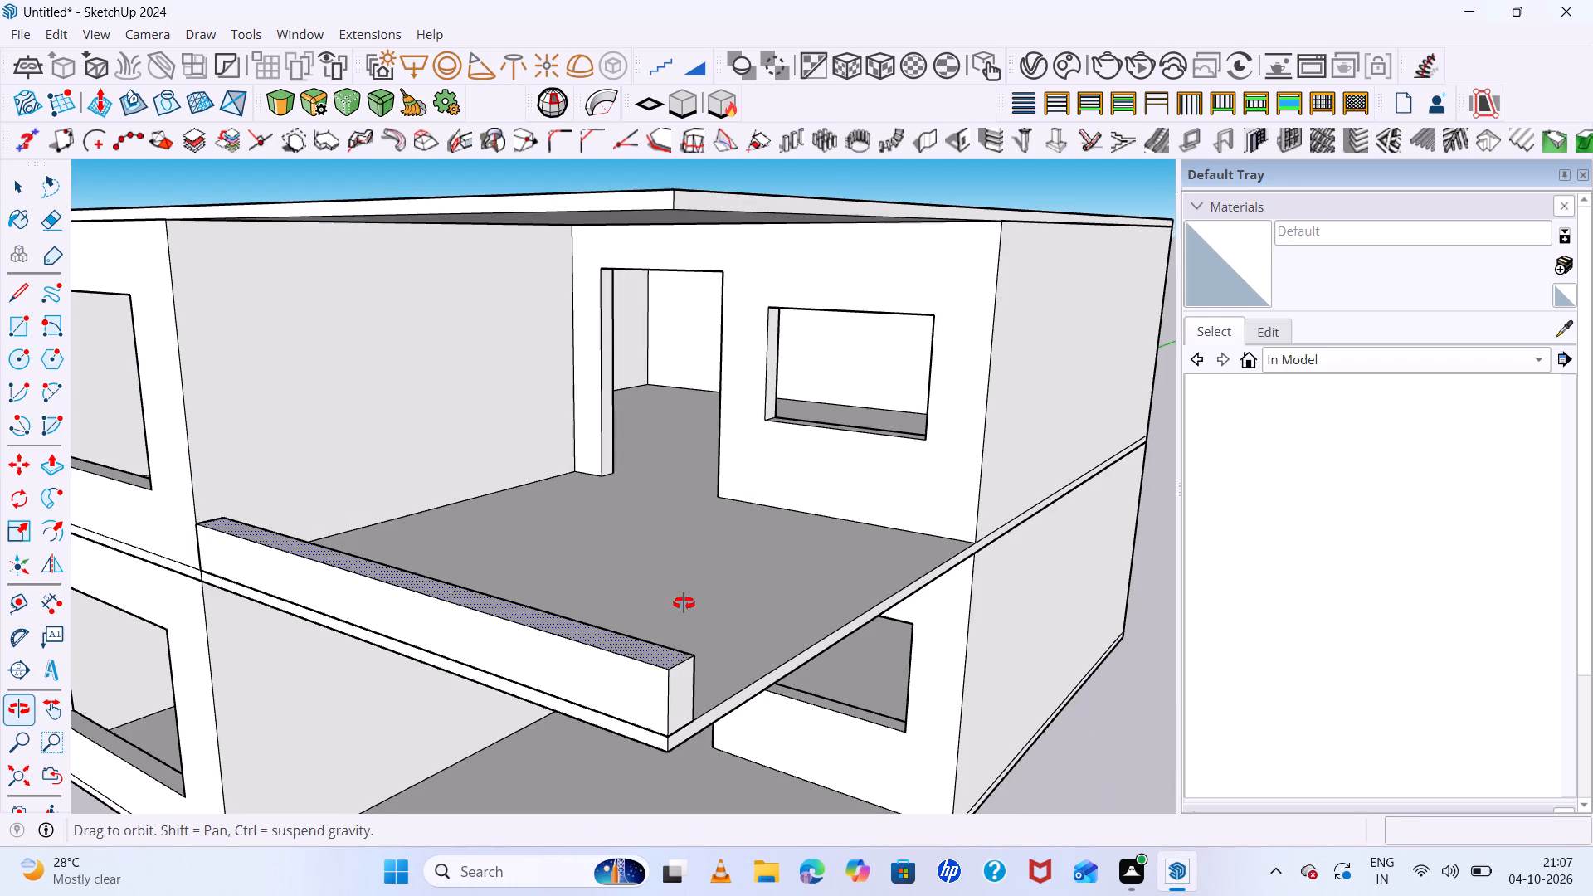
{"action": "middle_click_drag", "start_coordinate": [684, 603], "coordinate": [685, 602]}
{"action": "left_click", "coordinate": [682, 645]}
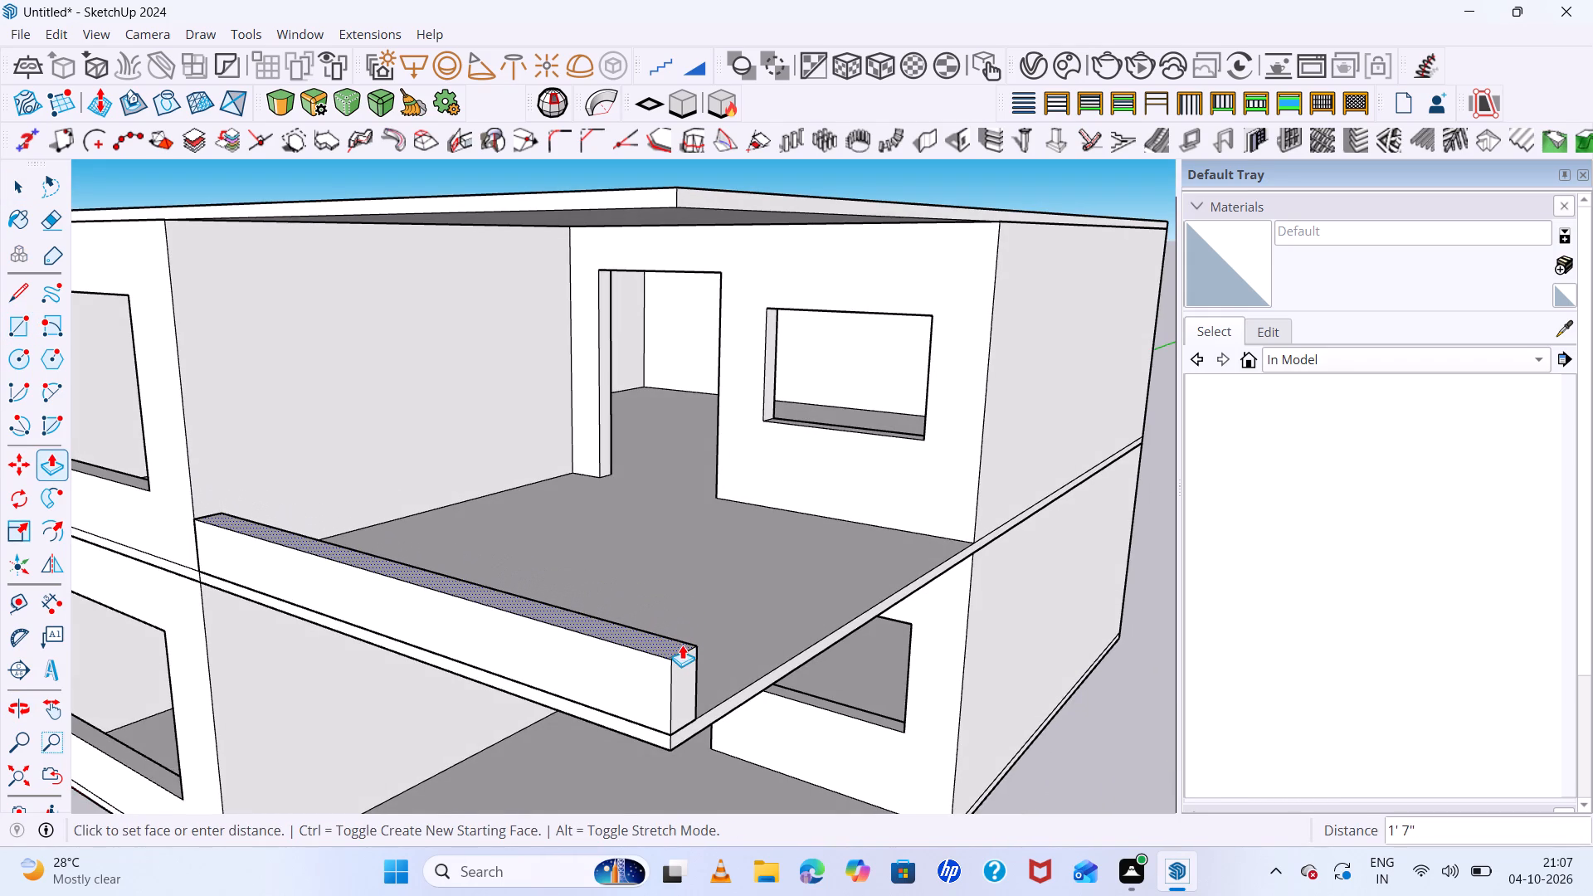
Open the MajRail extension's rail dimensions settings.
{"action": "middle_click_drag", "start_coordinate": [762, 706], "coordinate": [776, 784]}
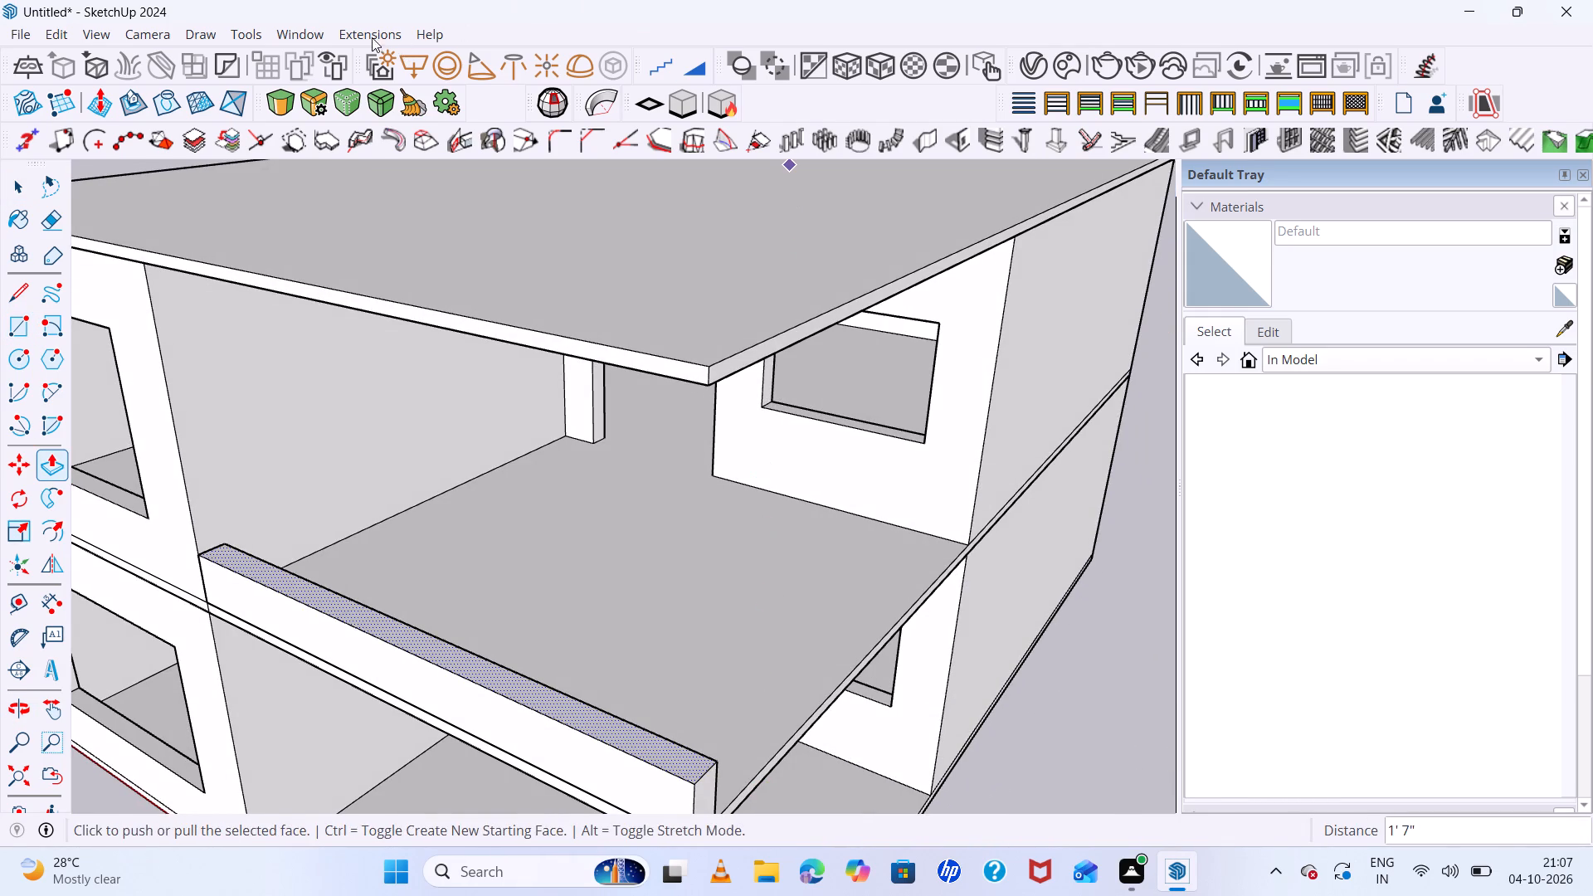
{"action": "left_click", "coordinate": [362, 33]}
{"action": "left_click", "coordinate": [423, 212]}
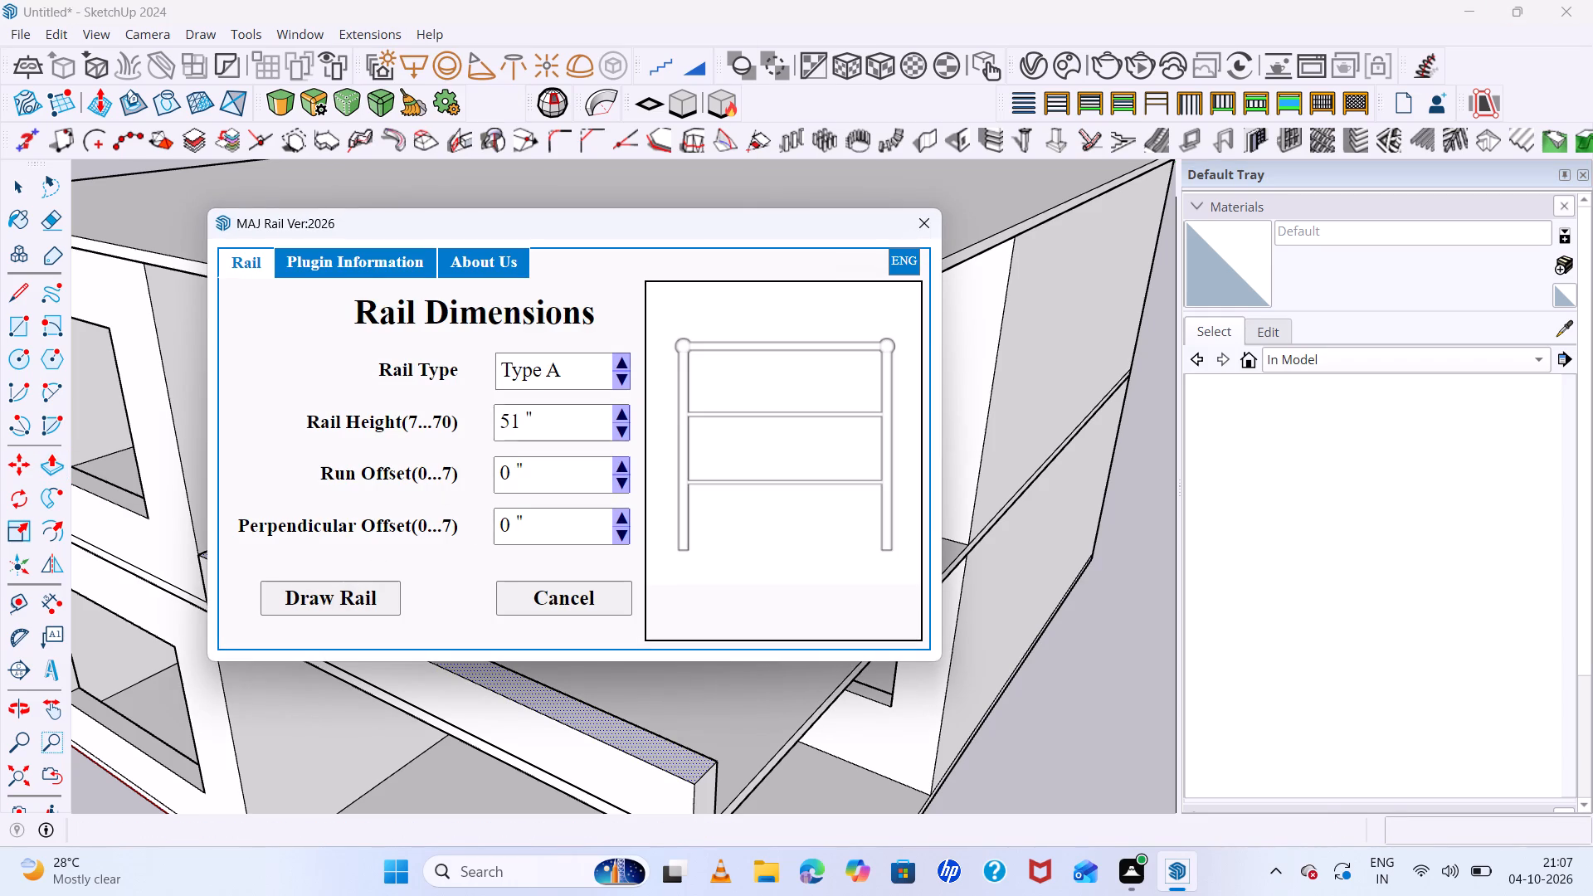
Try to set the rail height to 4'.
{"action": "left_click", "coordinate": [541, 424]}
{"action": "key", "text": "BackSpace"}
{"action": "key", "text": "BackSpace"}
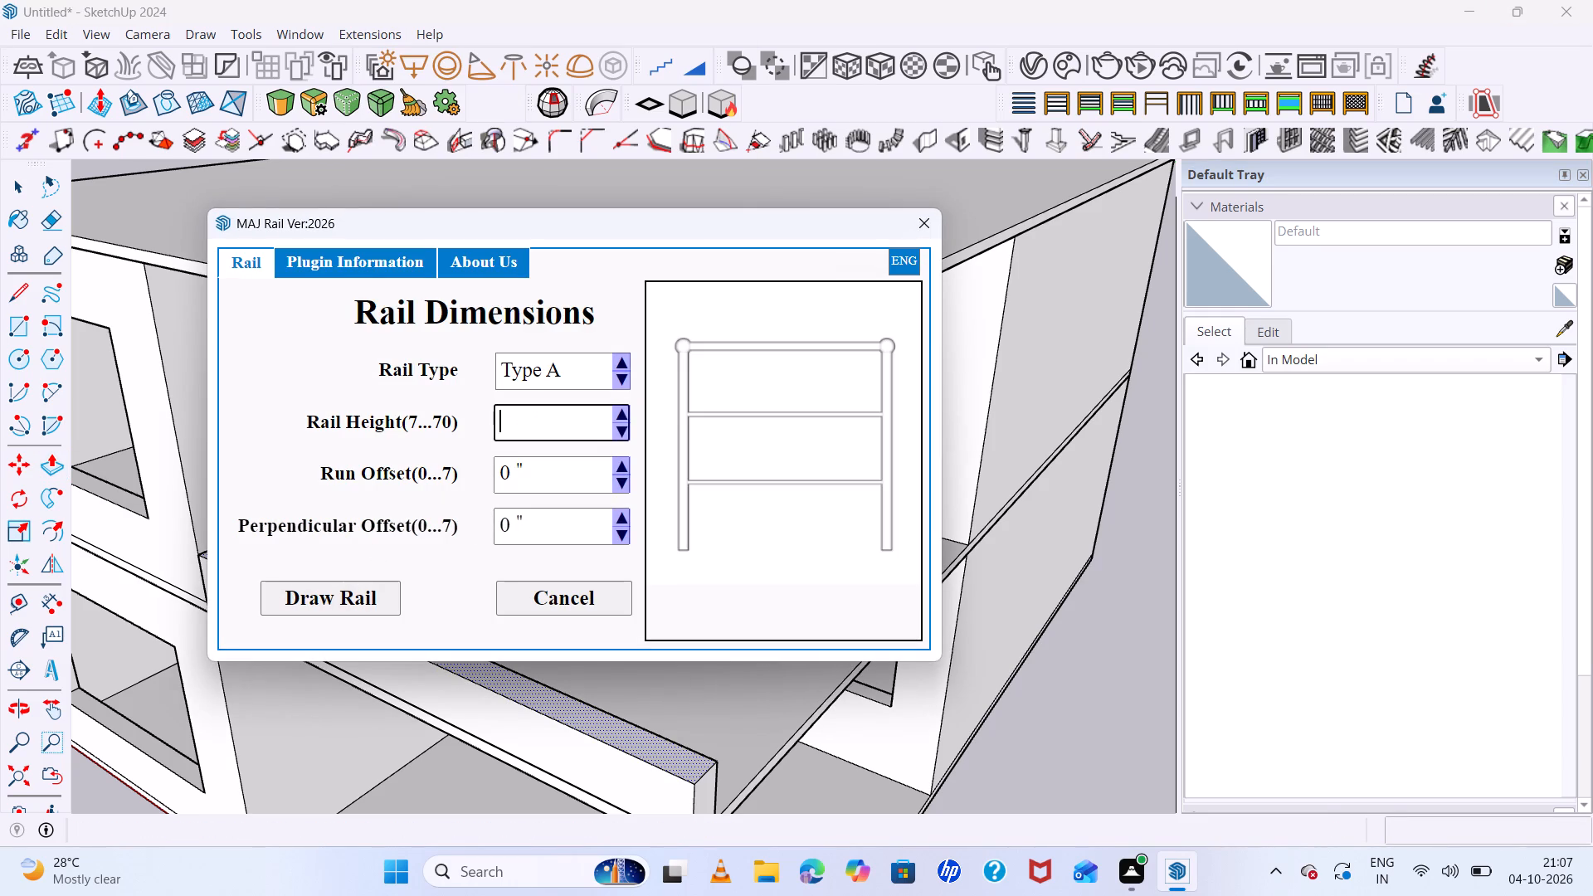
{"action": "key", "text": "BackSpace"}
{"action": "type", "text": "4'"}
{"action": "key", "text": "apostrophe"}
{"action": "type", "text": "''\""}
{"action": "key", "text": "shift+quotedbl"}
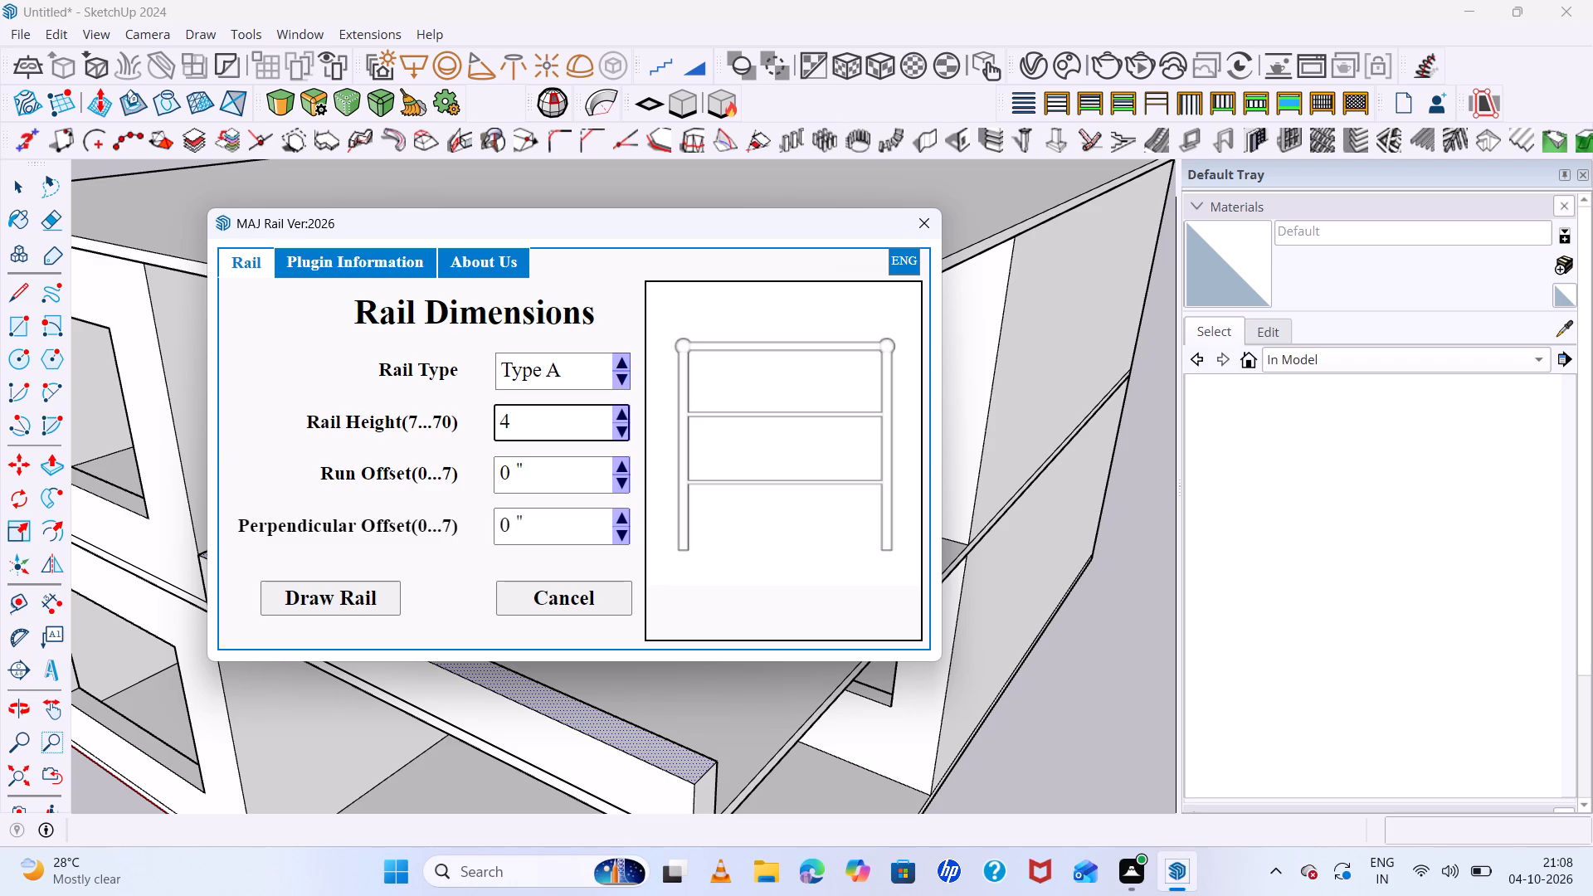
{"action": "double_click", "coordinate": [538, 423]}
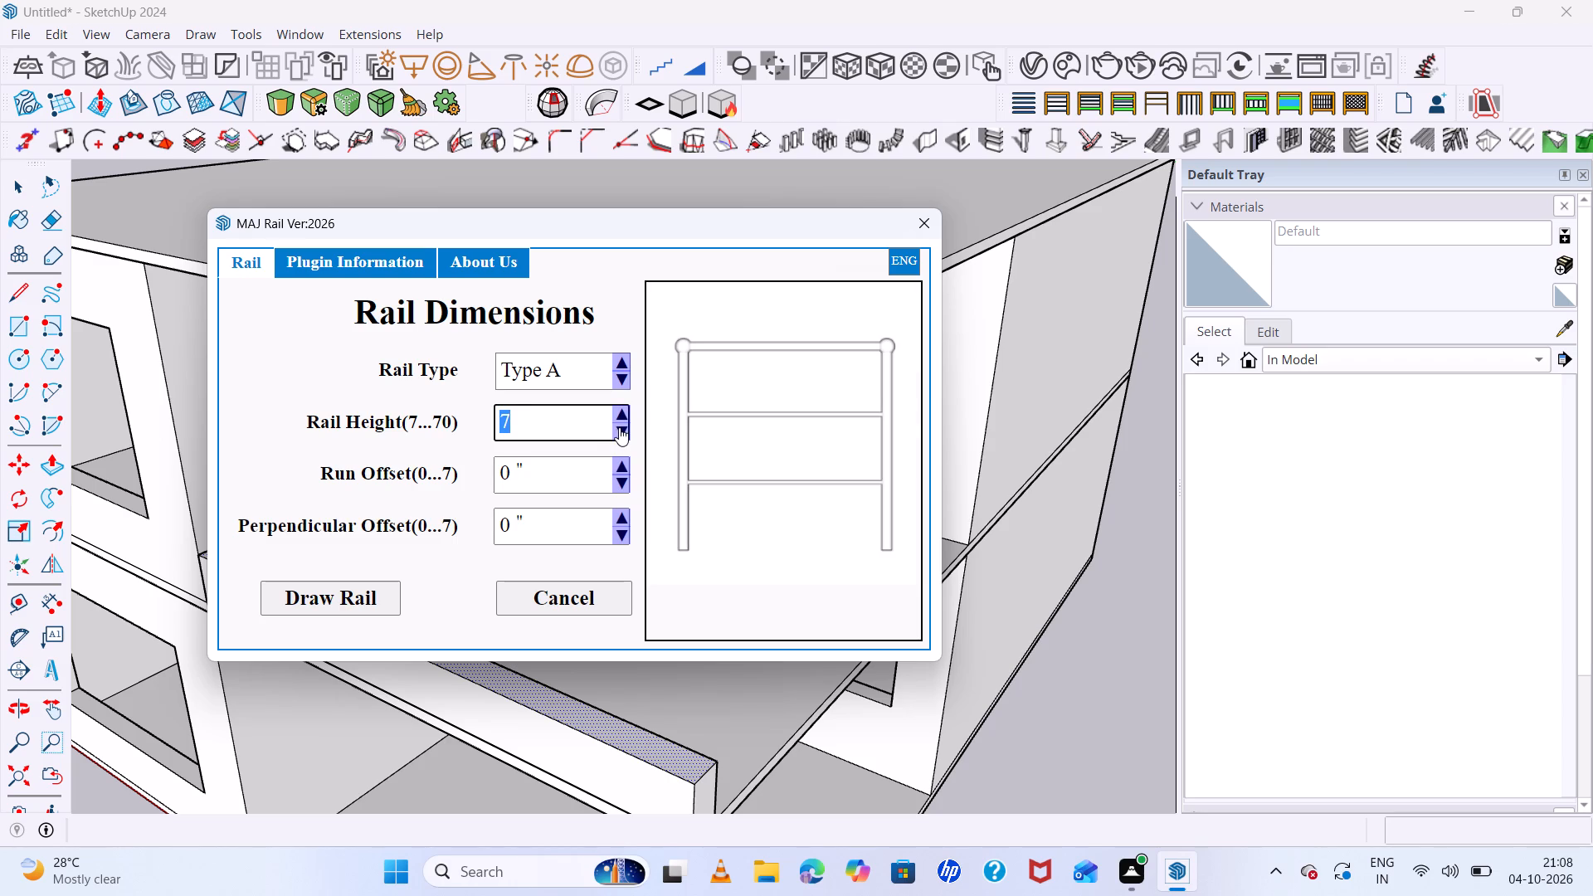
Set the rail type to Type C and the rail height to 51".
{"action": "left_click", "coordinate": [619, 369]}
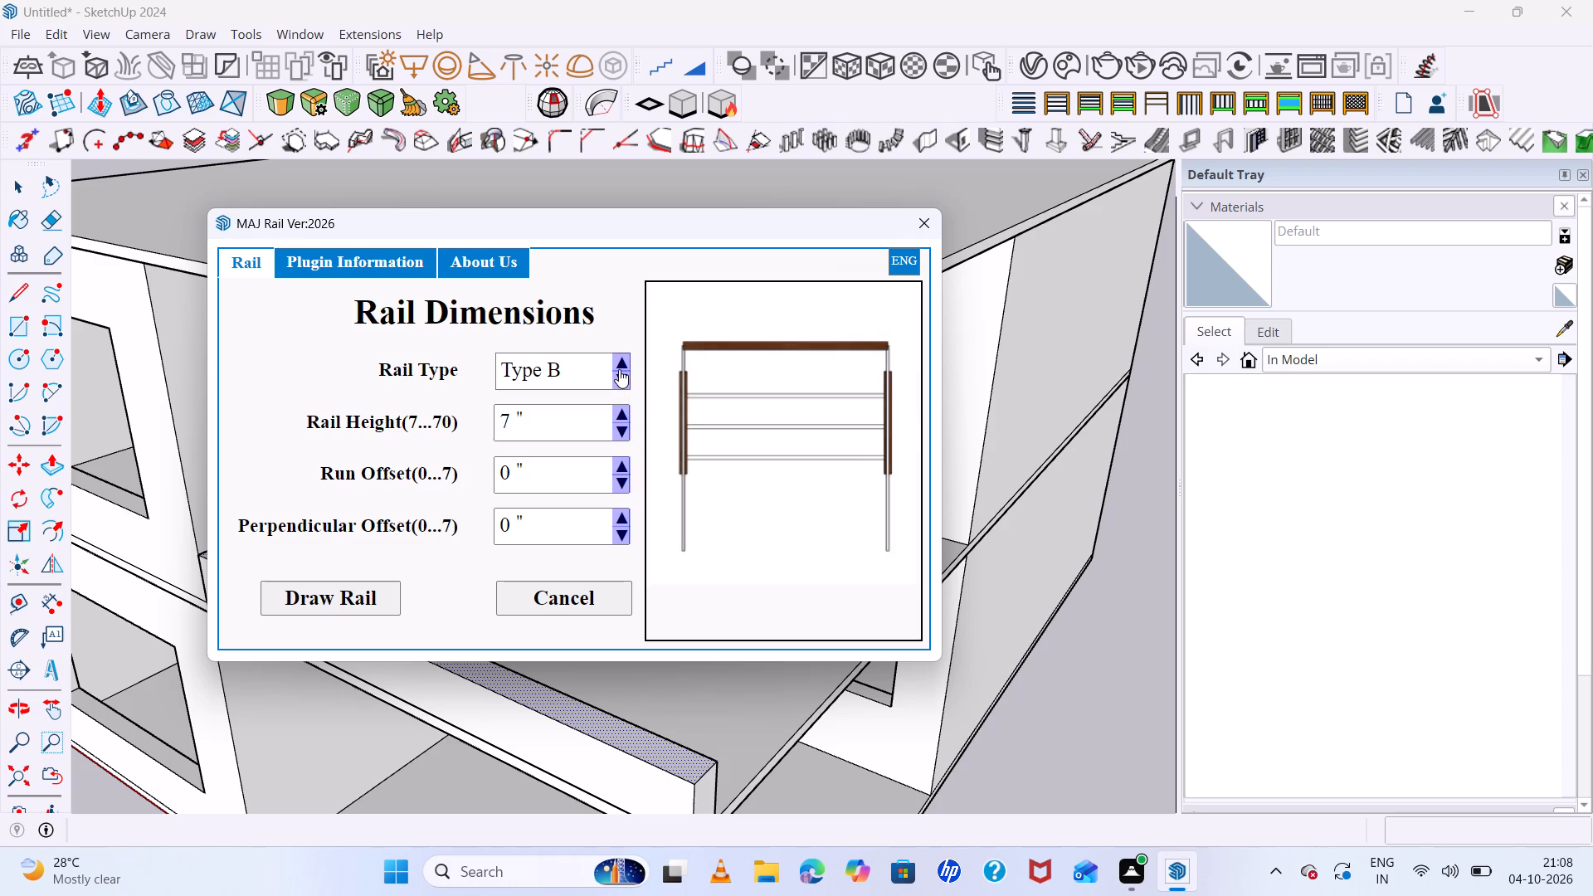
{"action": "left_click", "coordinate": [619, 369]}
{"action": "left_click", "coordinate": [539, 424]}
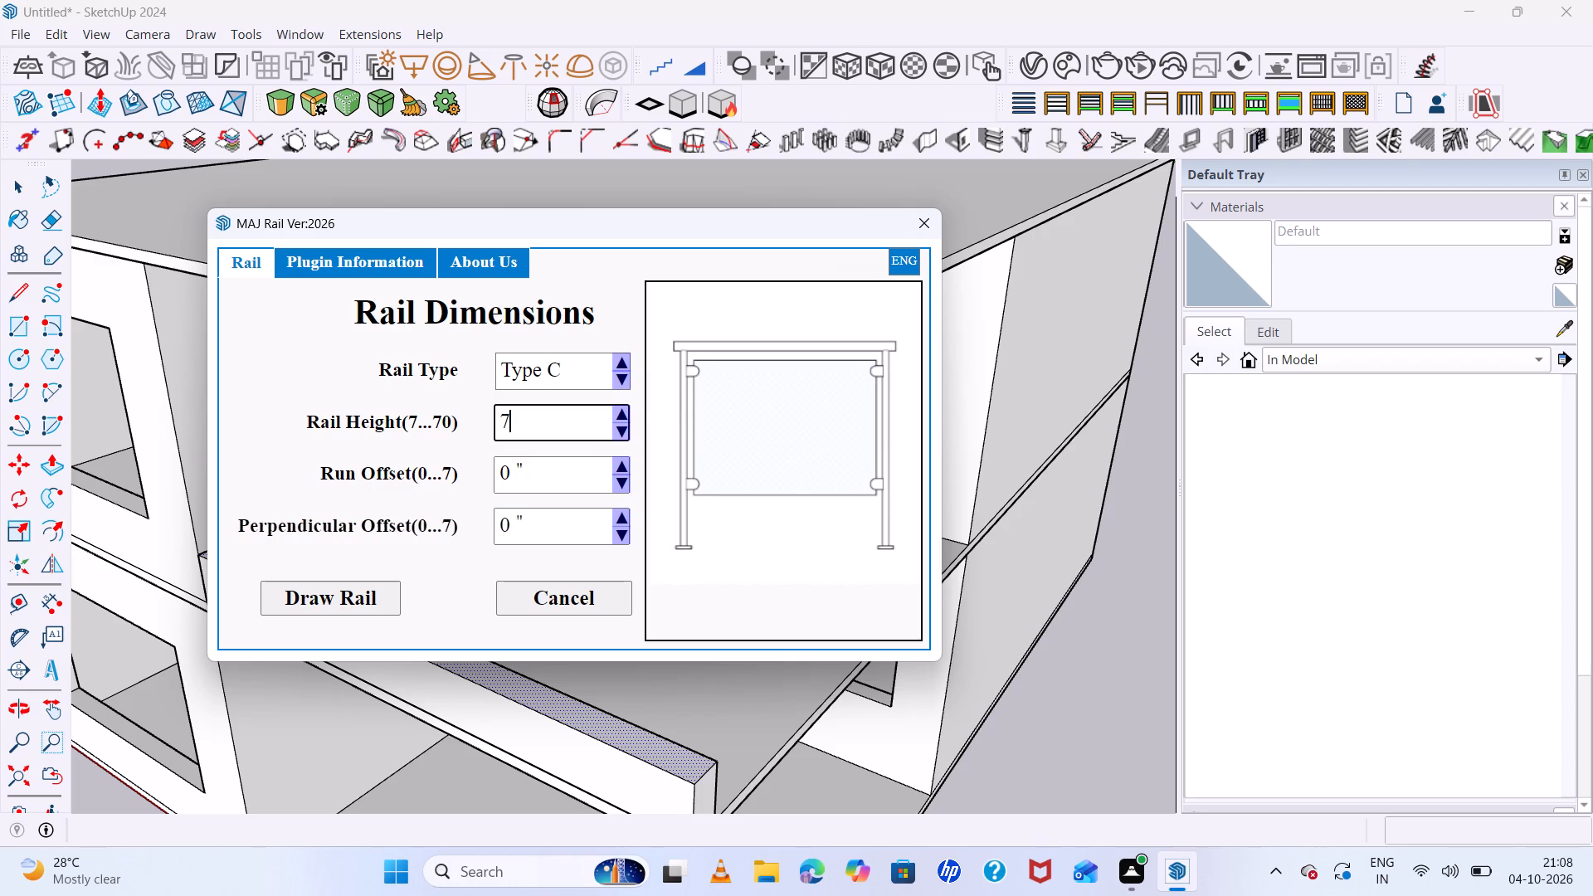
{"action": "key", "text": "BackSpace"}
{"action": "key", "text": "BackSpace"}
{"action": "key", "text": "4"}
{"action": "key", "text": "apostrophe"}
{"action": "key", "text": "BackSpace"}
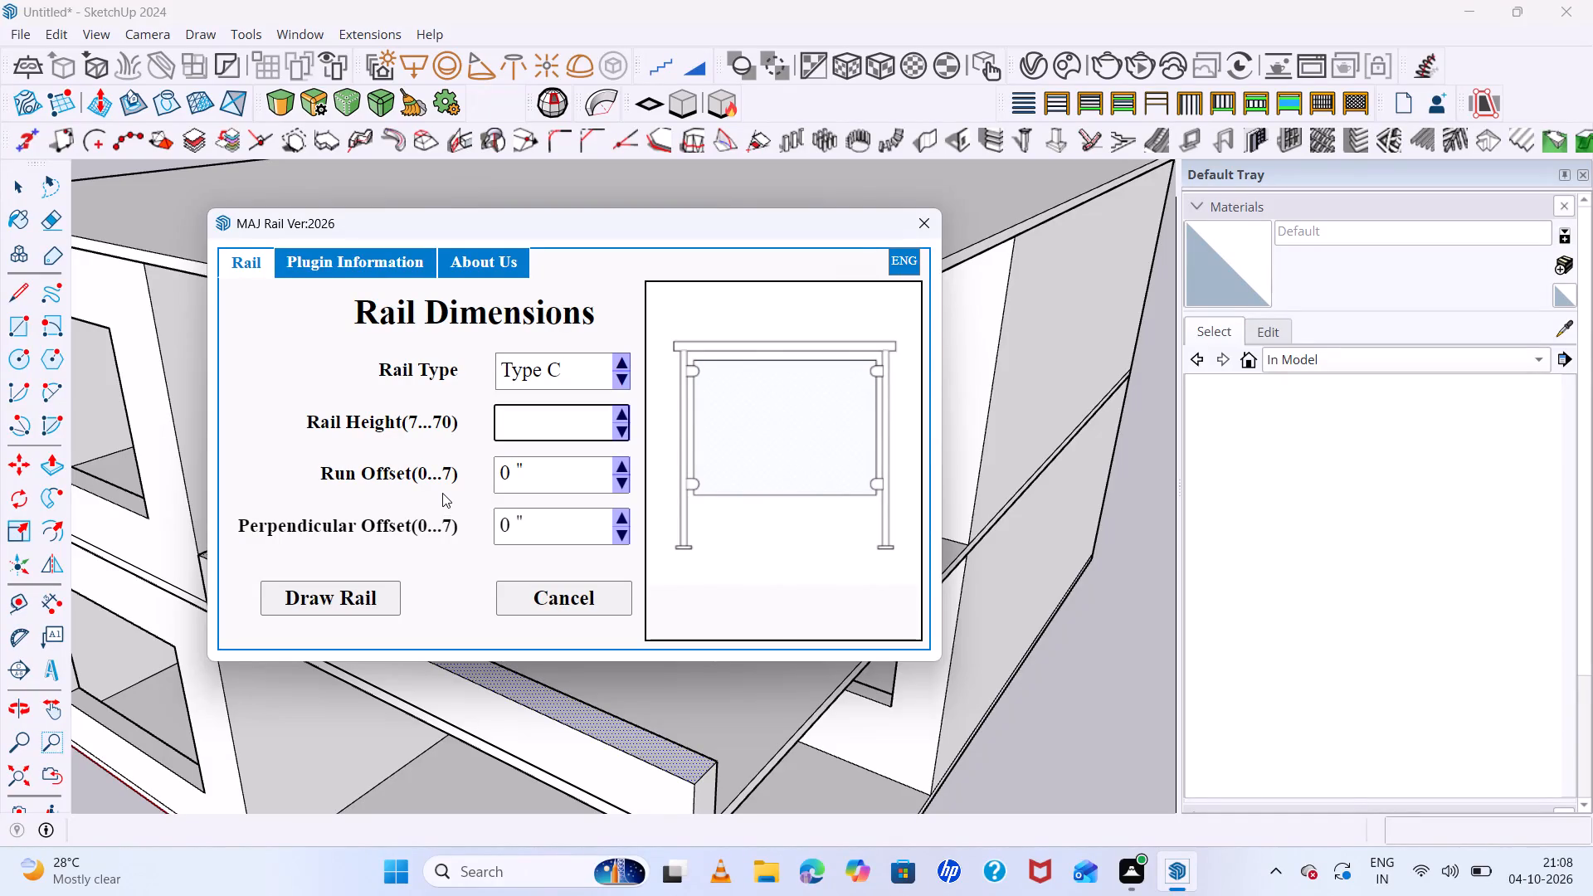
{"action": "key", "text": "5"}
{"action": "key", "text": "1"}
{"action": "key", "text": "Return"}
Draw the rail about 16' 11" long along the middle of the balcony parapet's top, from the house wall to the parapet's outer end.
{"action": "left_click", "coordinate": [368, 587]}
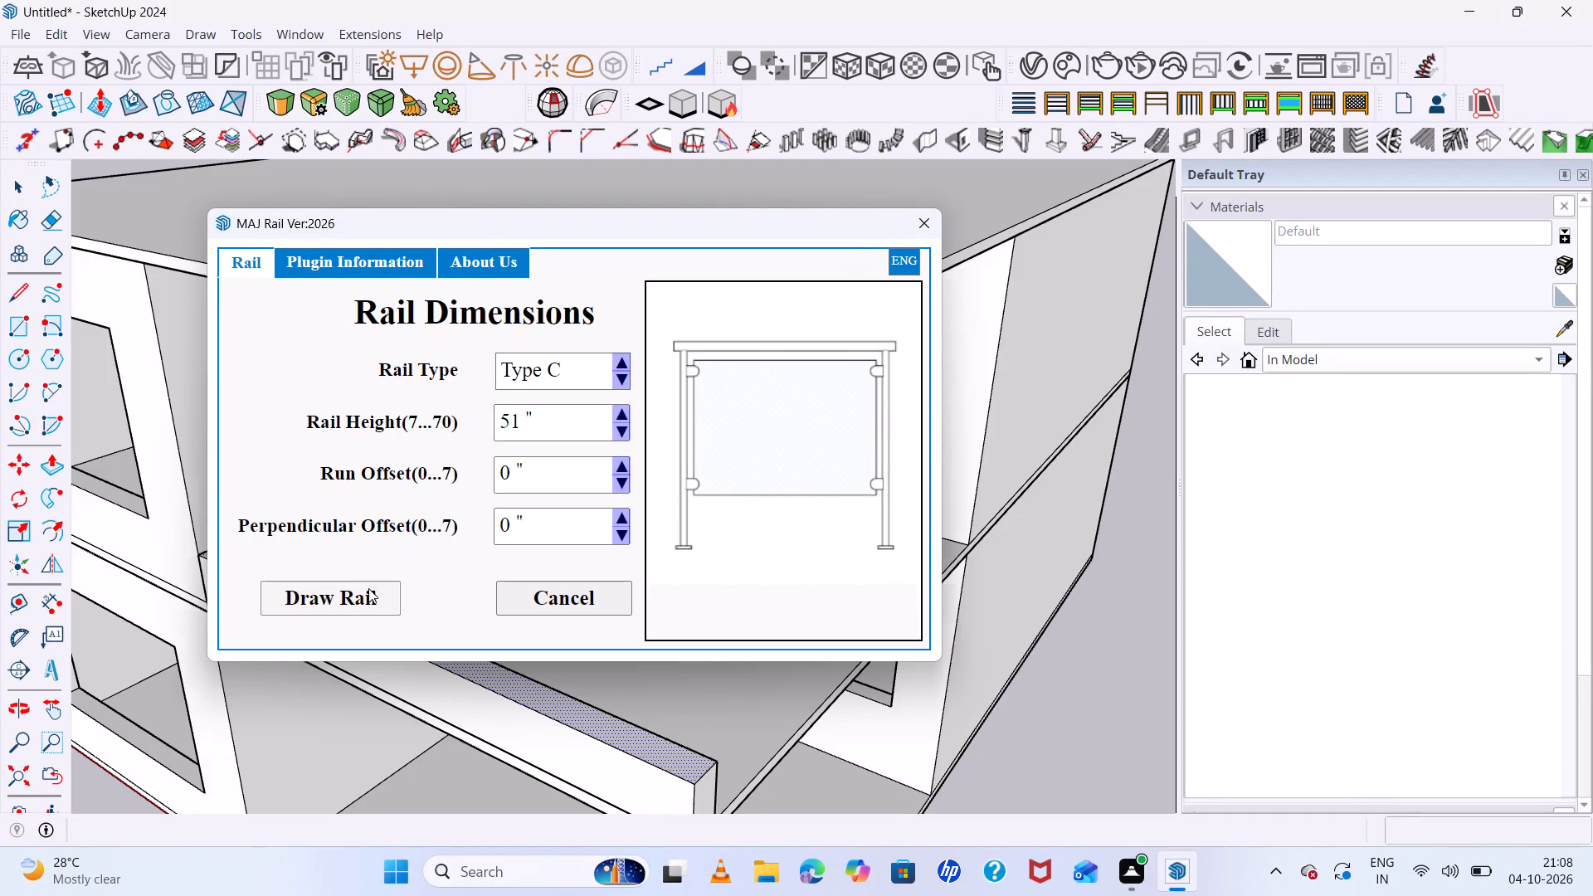
{"action": "scroll", "coordinate": [208, 548], "scroll_direction": "up", "scroll_amount": 4}
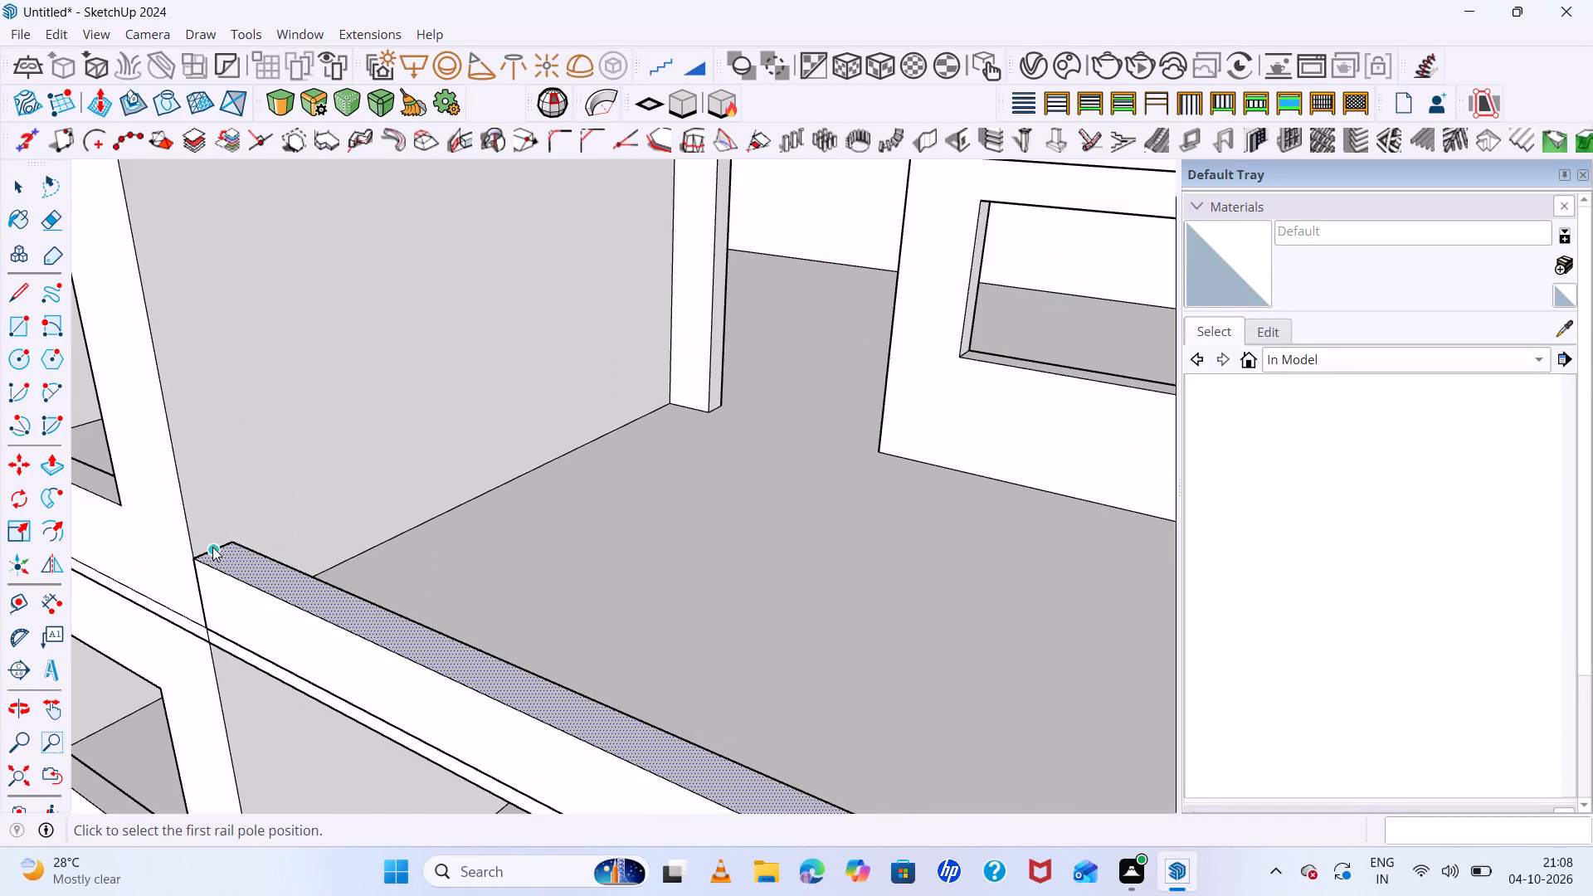
{"action": "left_click", "coordinate": [212, 547]}
{"action": "scroll", "coordinate": [458, 616], "scroll_direction": "down", "scroll_amount": 6}
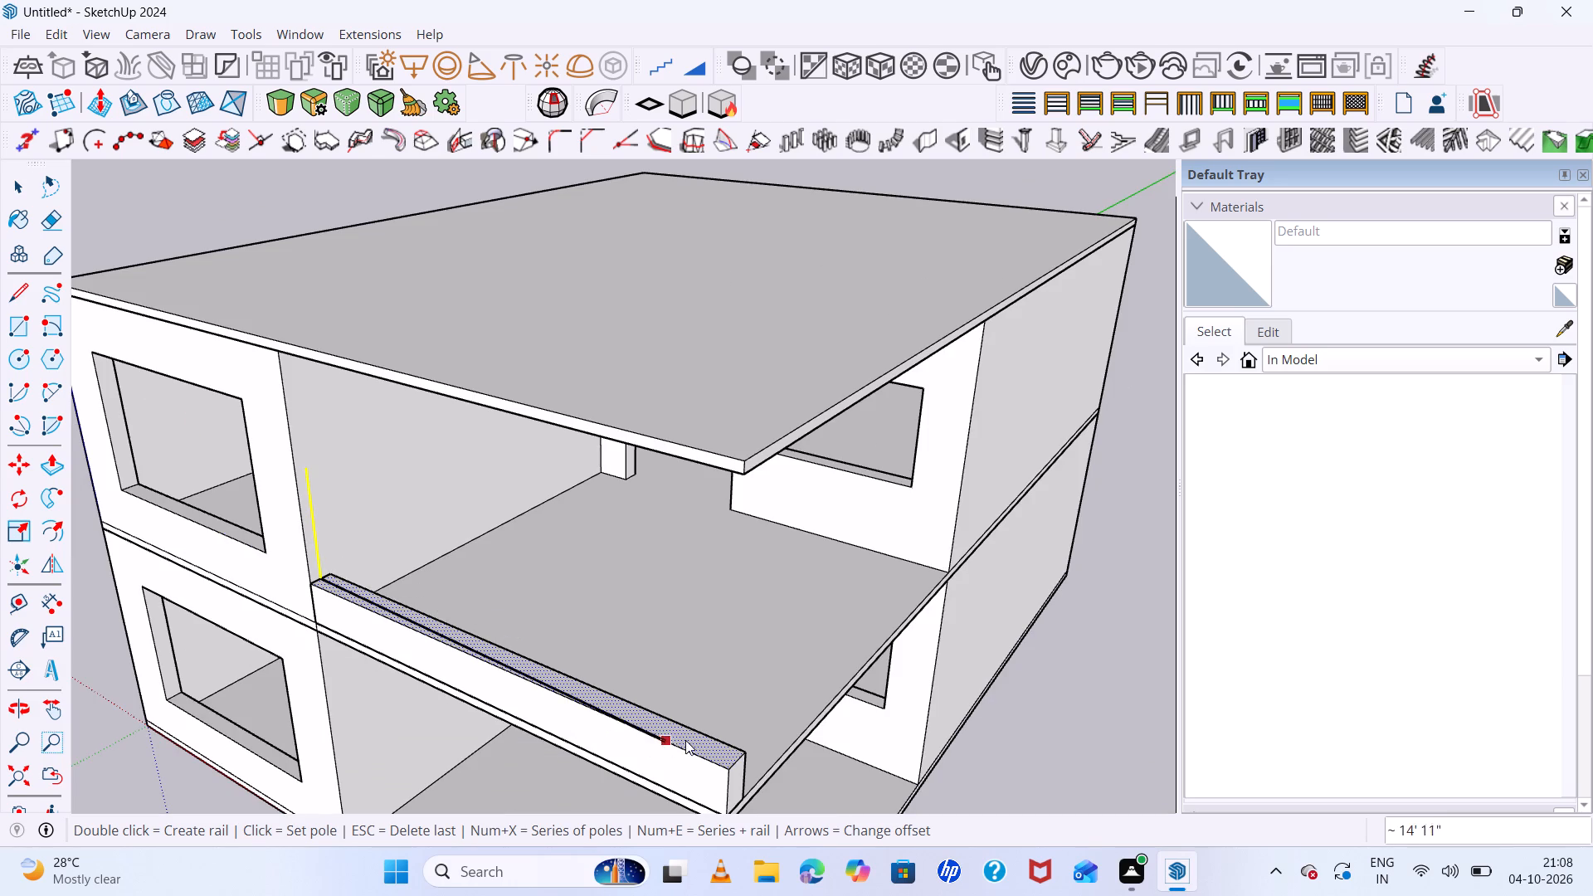
{"action": "scroll", "coordinate": [735, 760], "scroll_direction": "up", "scroll_amount": 5}
{"action": "double_click", "coordinate": [734, 762]}
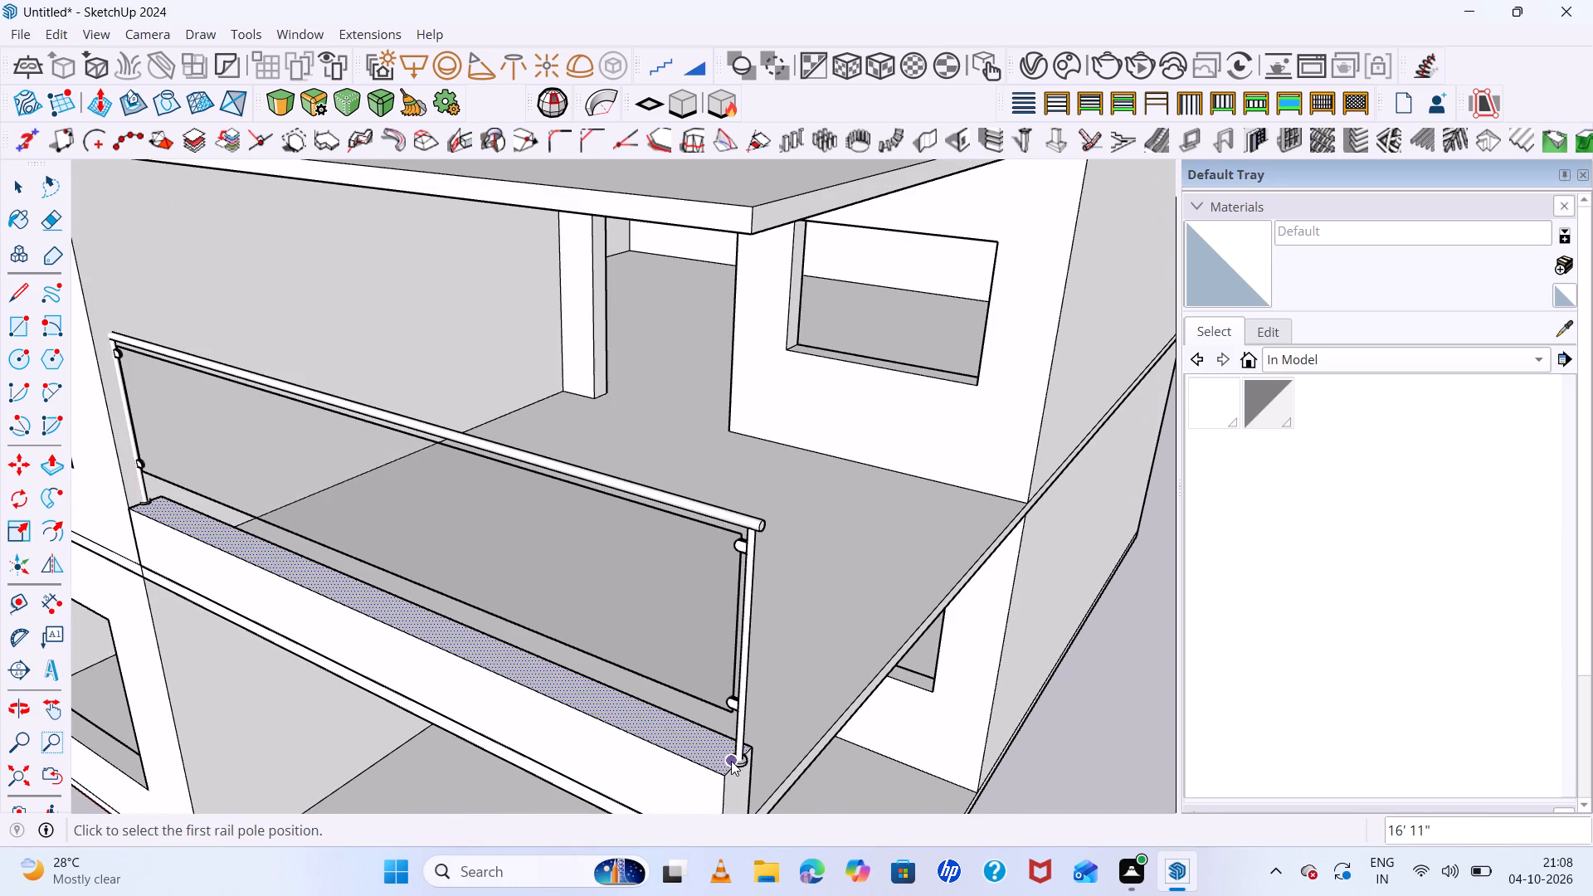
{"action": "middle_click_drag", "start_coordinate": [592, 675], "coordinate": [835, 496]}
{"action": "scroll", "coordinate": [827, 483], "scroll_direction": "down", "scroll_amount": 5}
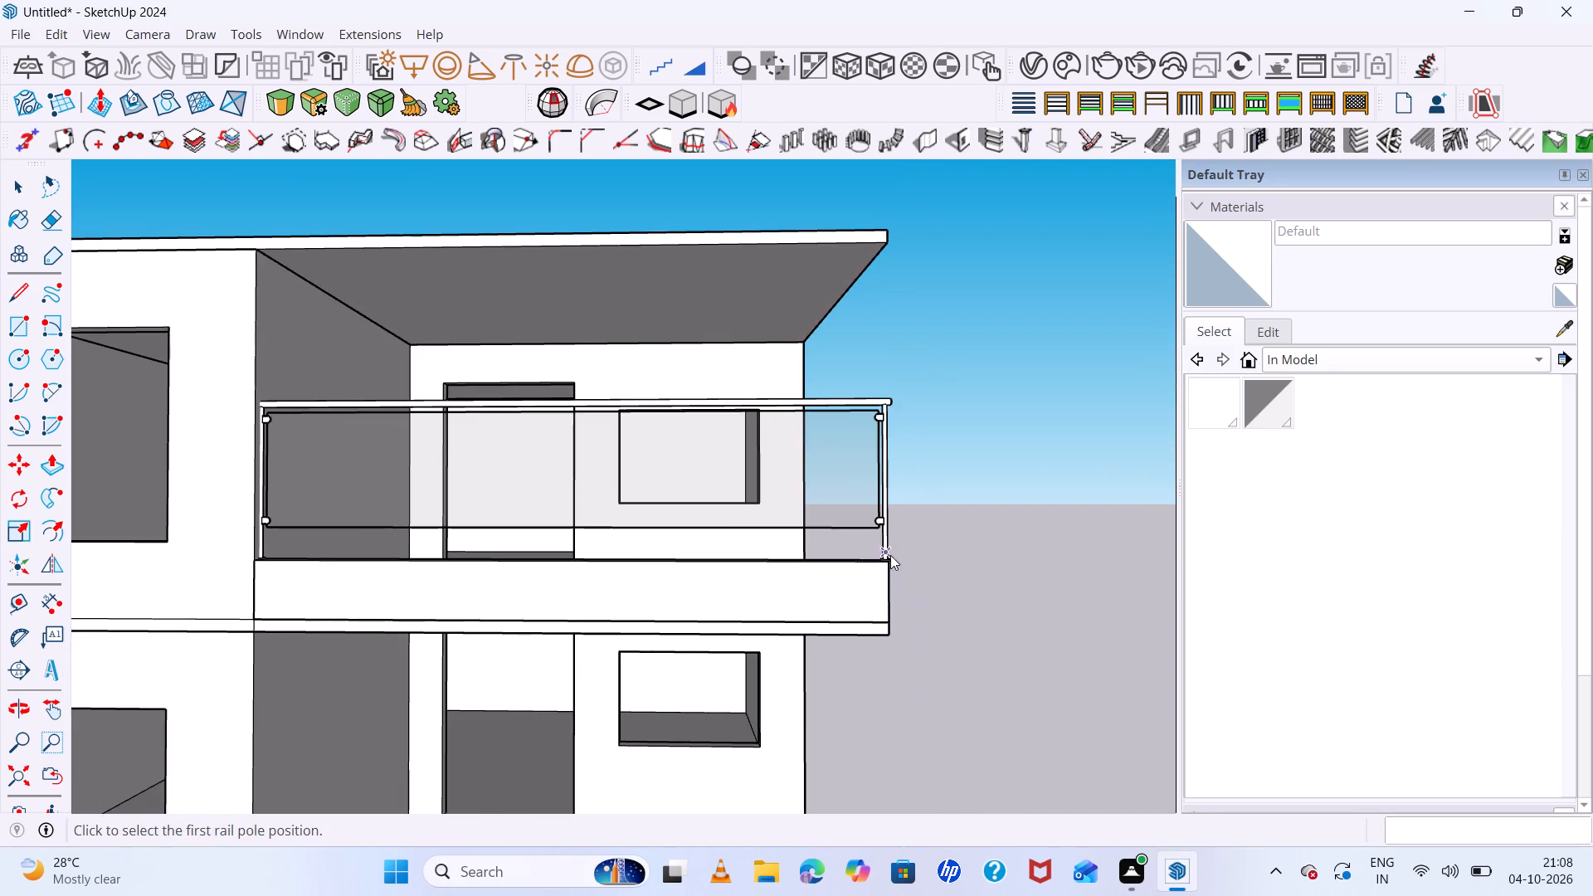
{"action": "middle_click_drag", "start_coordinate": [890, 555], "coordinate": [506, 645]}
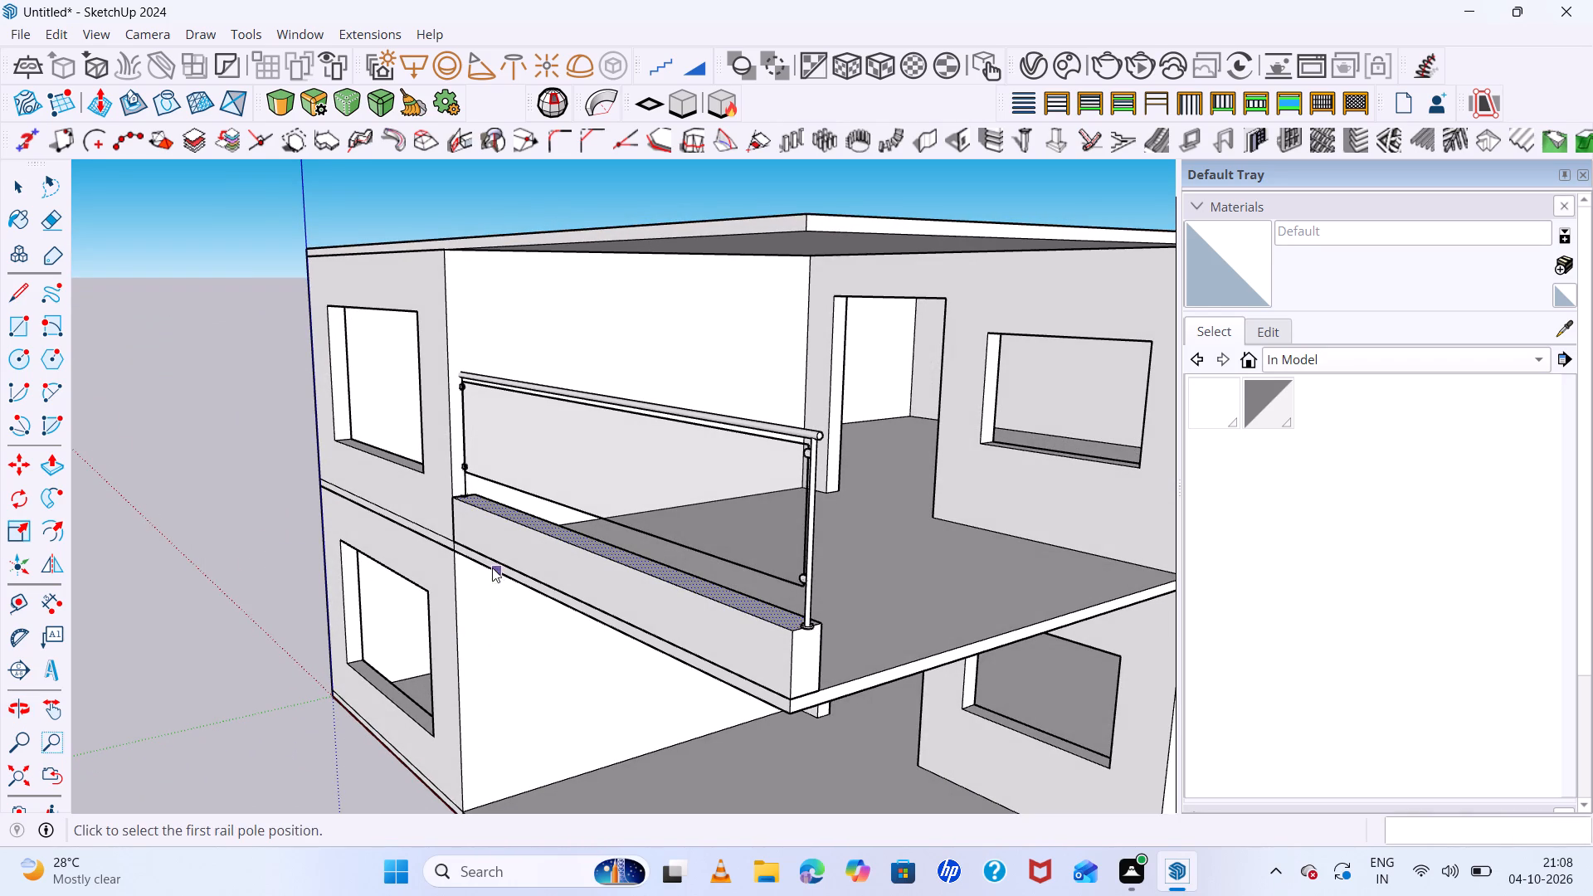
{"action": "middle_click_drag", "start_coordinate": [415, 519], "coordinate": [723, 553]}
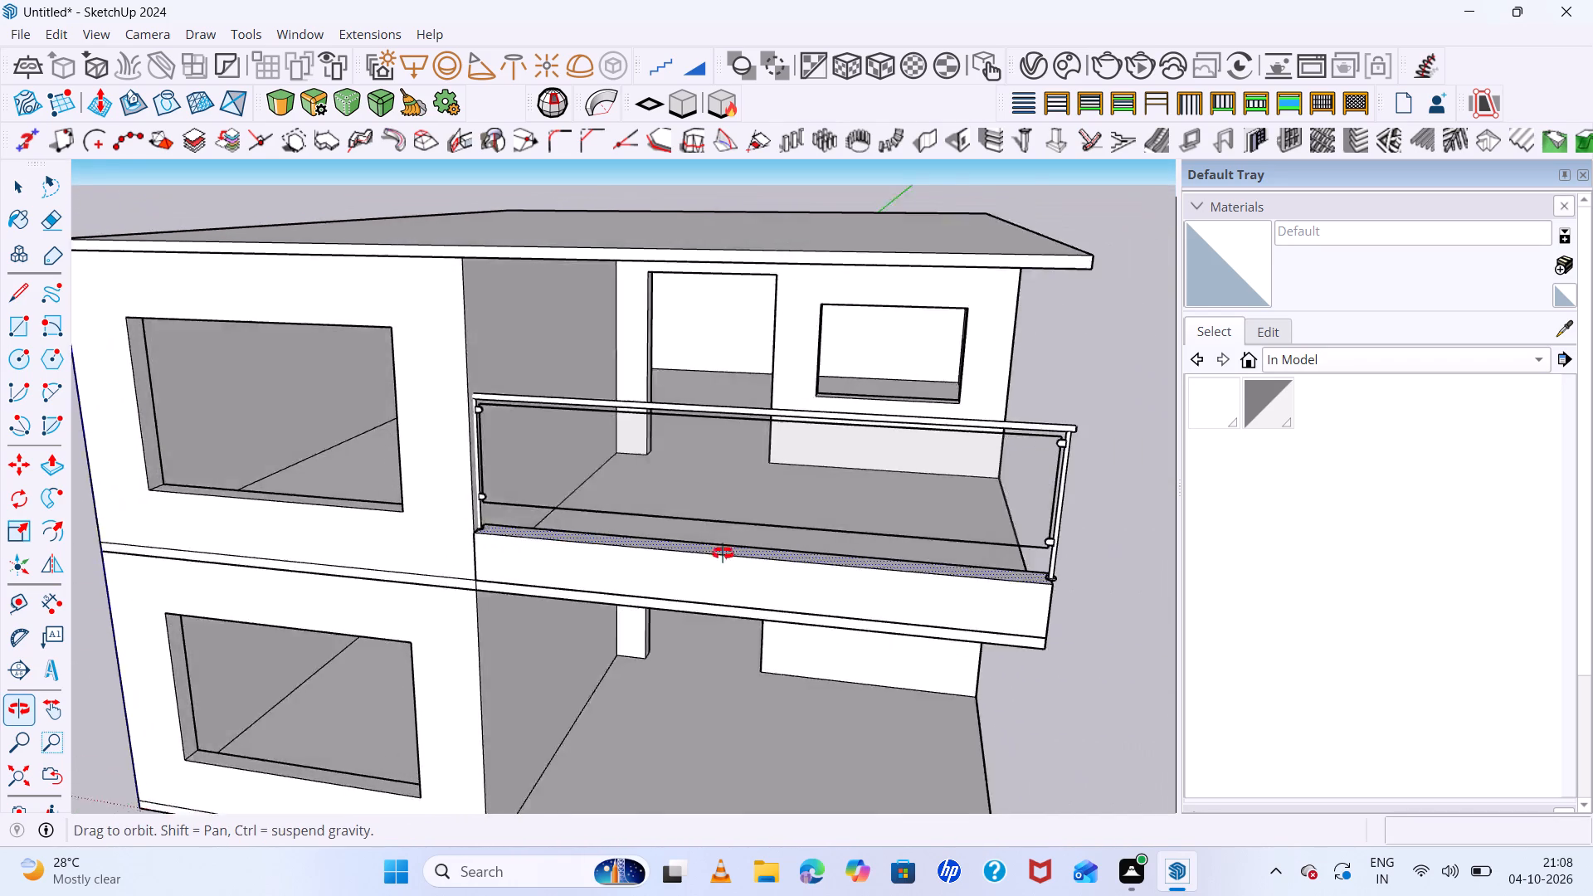
Examine the balcony railing and the two-storey building from several sides.
{"action": "middle_click_drag", "start_coordinate": [723, 553], "coordinate": [565, 545]}
{"action": "scroll", "coordinate": [557, 506], "scroll_direction": "down", "scroll_amount": 2}
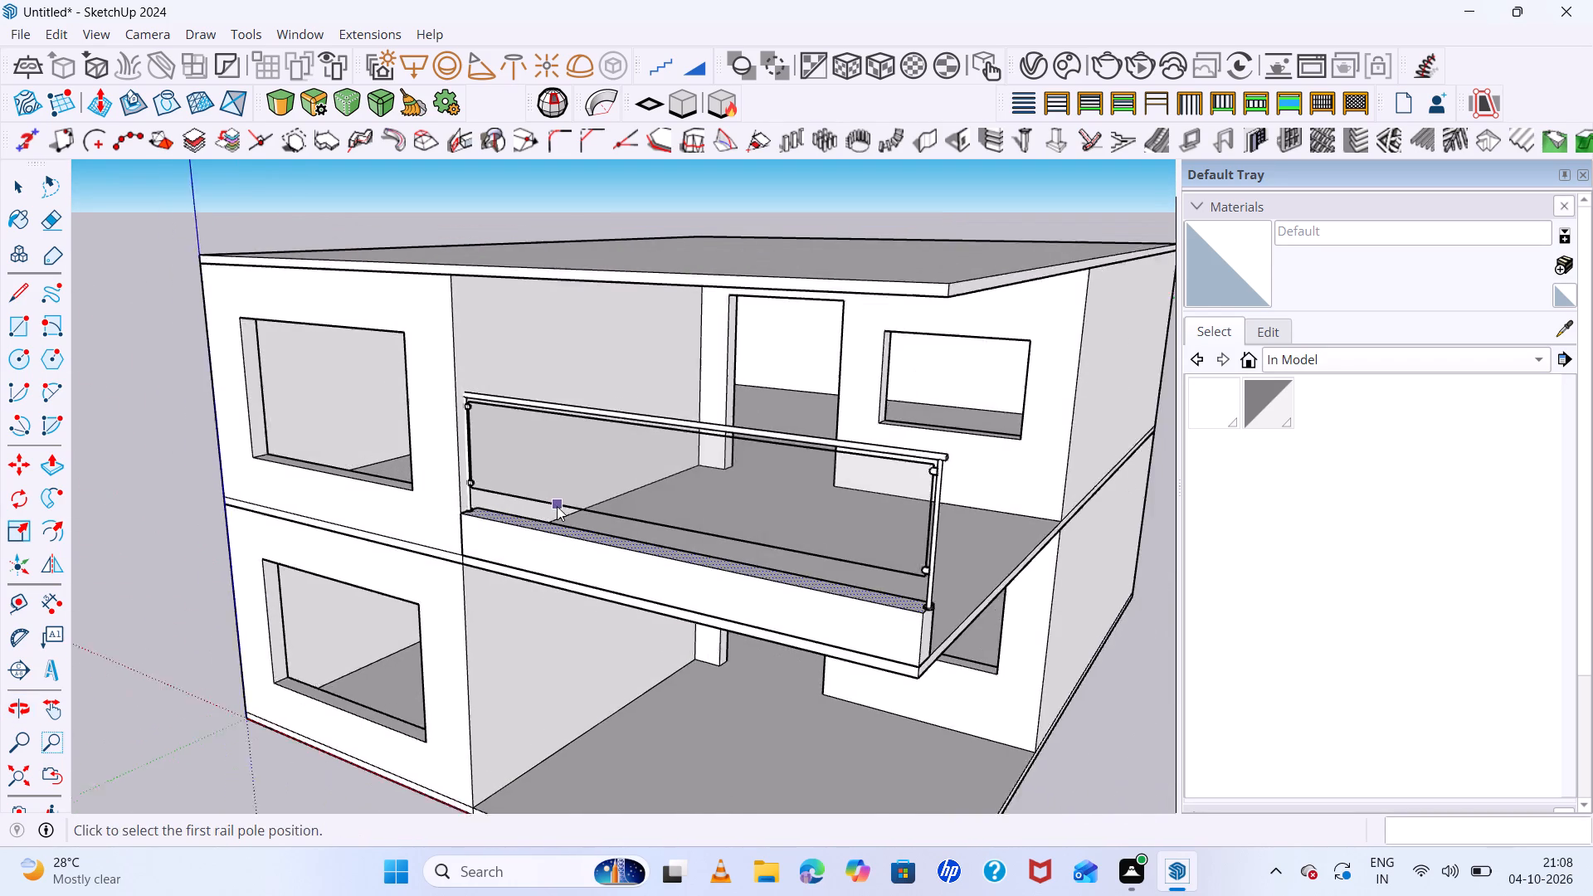
{"action": "scroll", "coordinate": [557, 506], "scroll_direction": "down", "scroll_amount": 3}
{"action": "middle_click_drag", "start_coordinate": [768, 579], "coordinate": [874, 522]}
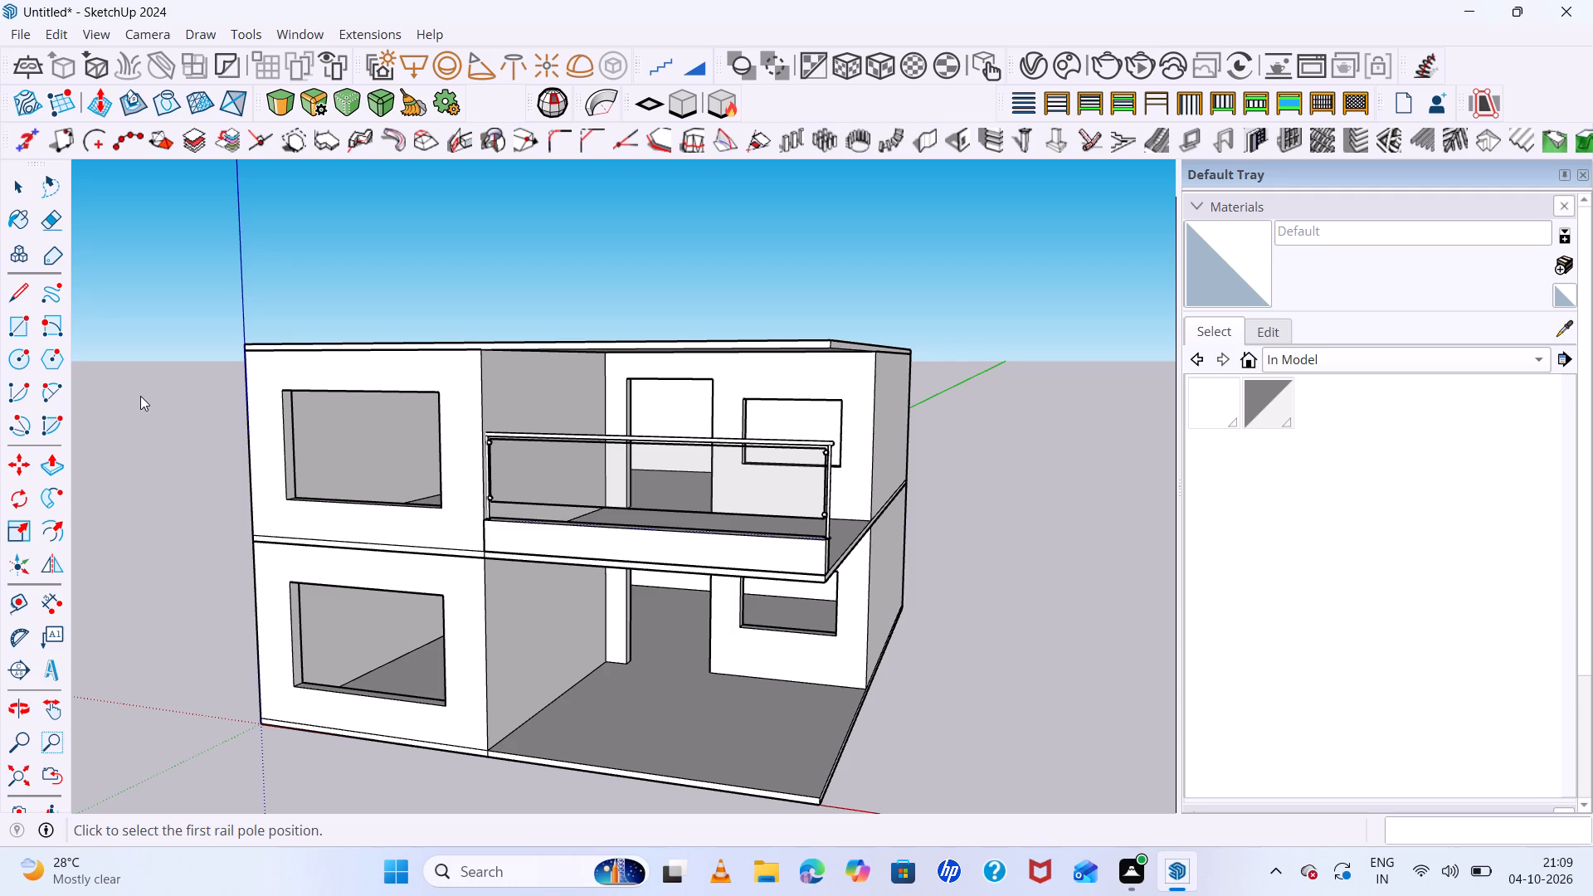
{"action": "middle_click_drag", "start_coordinate": [222, 433], "coordinate": [533, 367]}
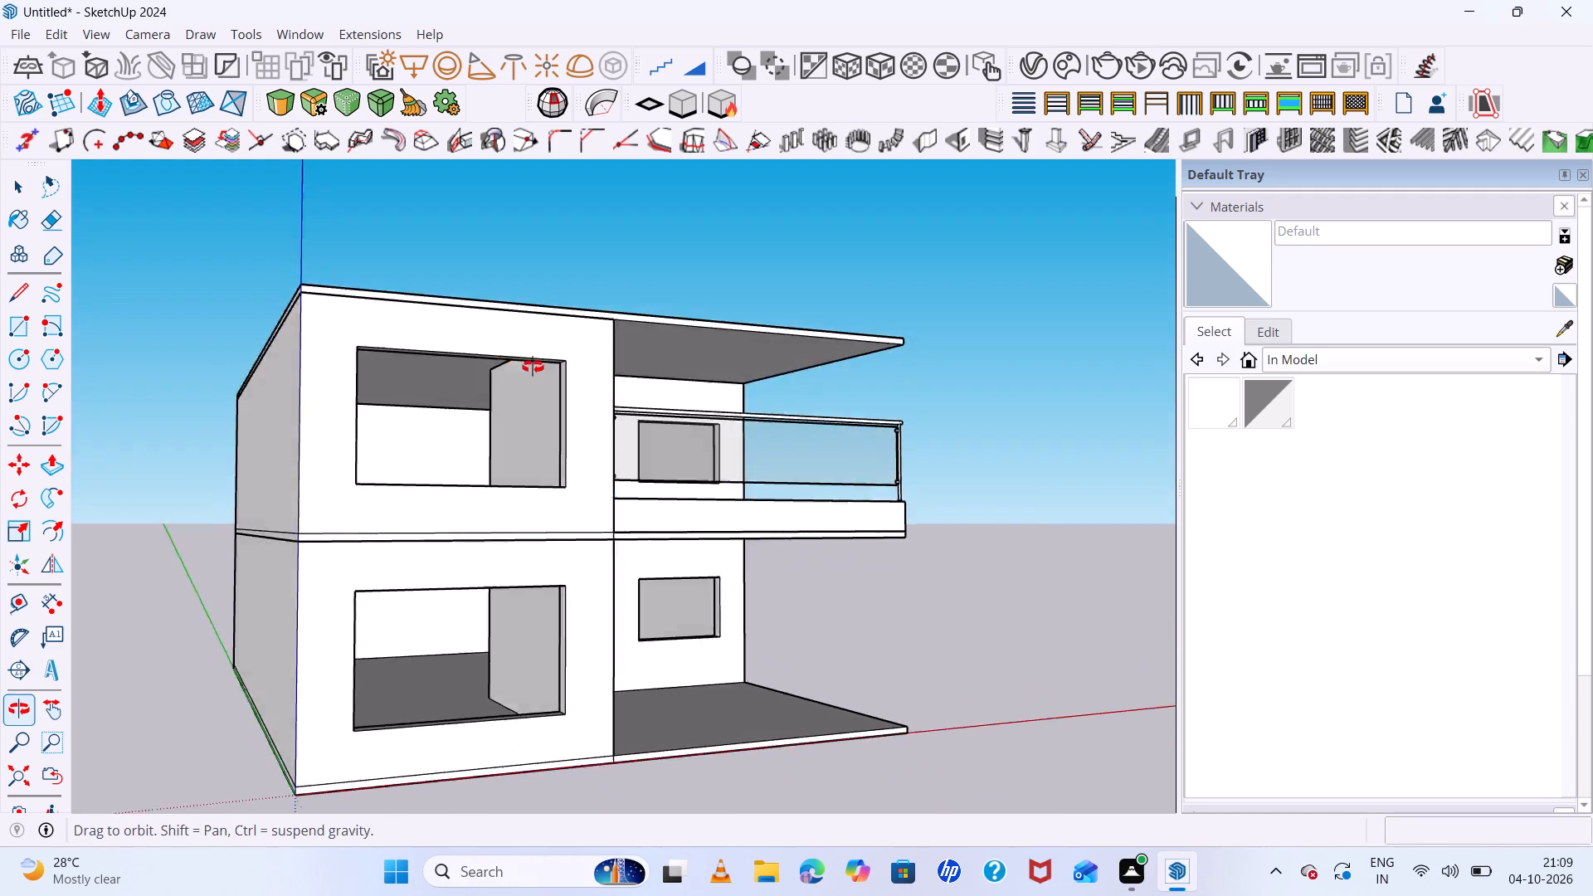
{"action": "middle_click_drag", "start_coordinate": [533, 367], "coordinate": [149, 416]}
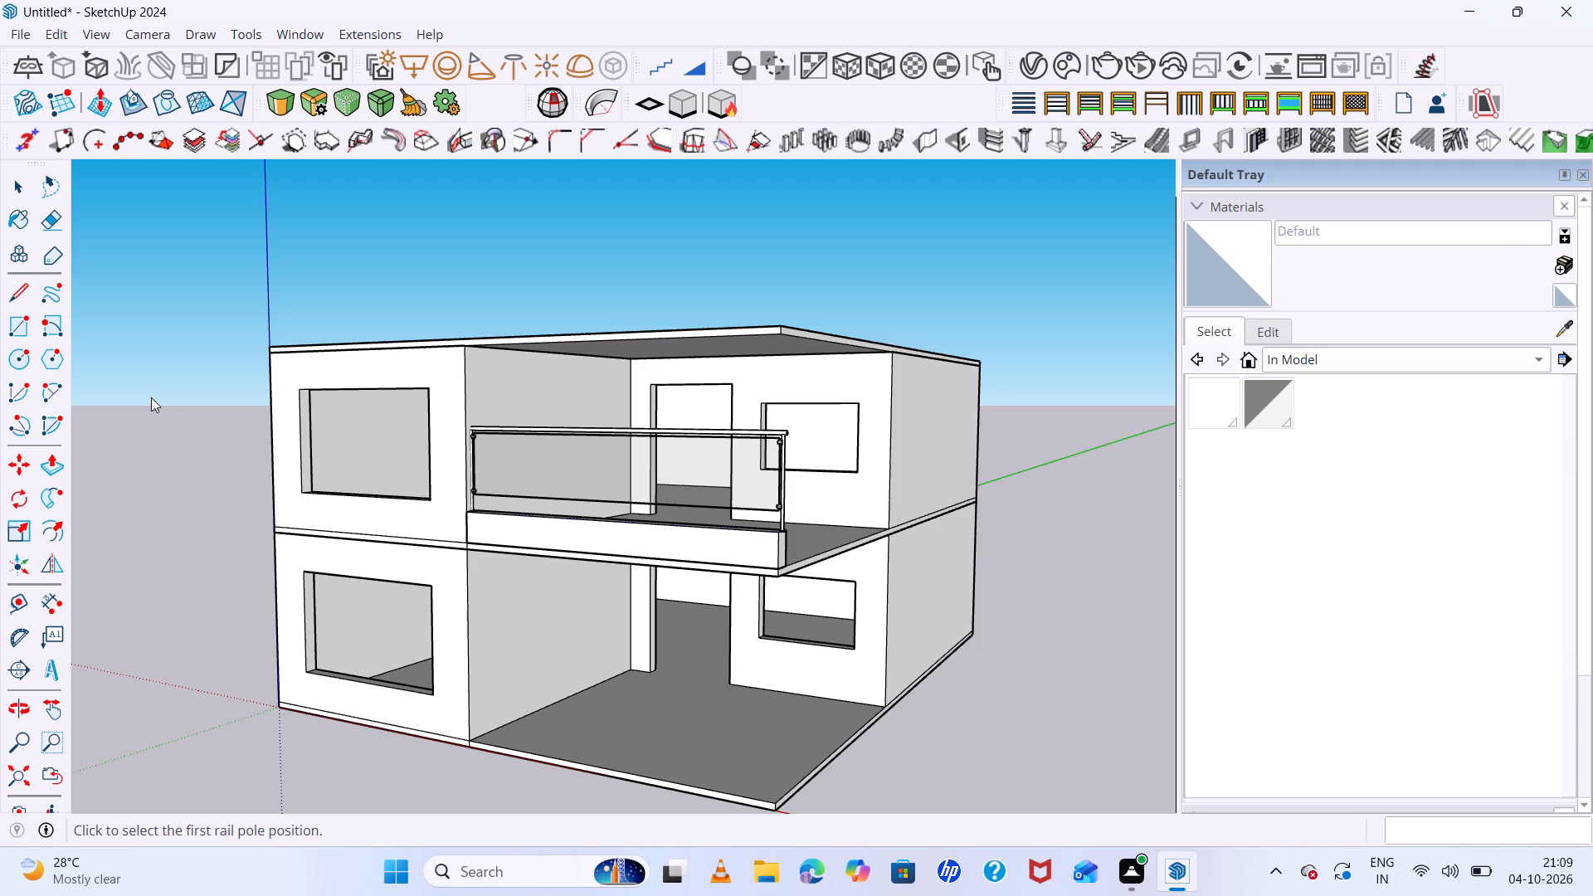
{"action": "scroll", "coordinate": [151, 397], "scroll_direction": "down", "scroll_amount": 4}
{"action": "middle_click_drag", "start_coordinate": [365, 455], "coordinate": [511, 503]}
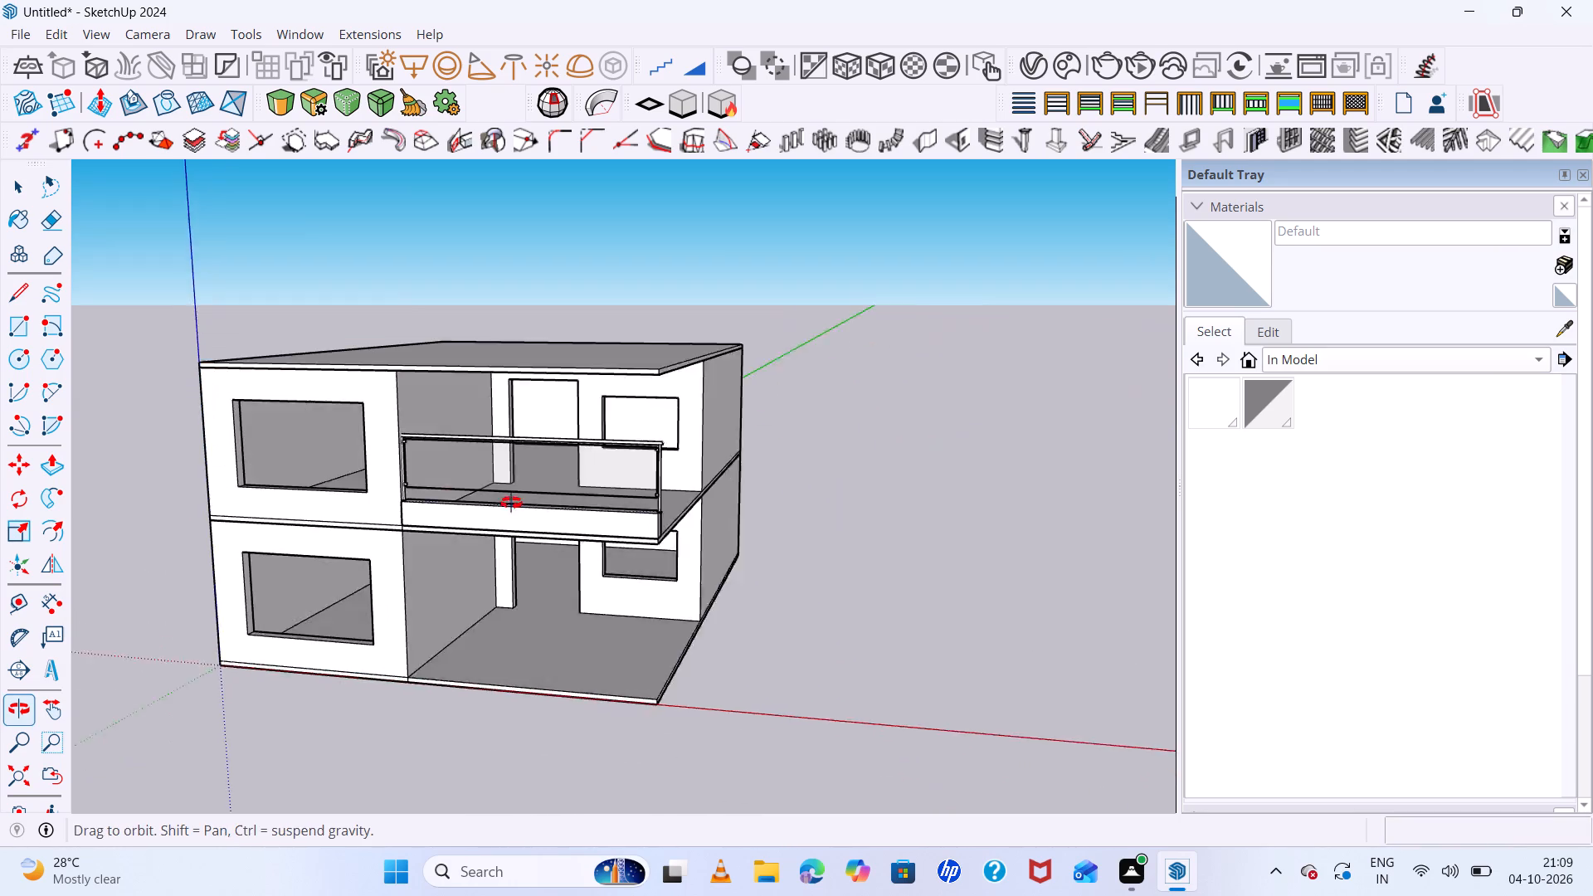
{"action": "middle_click_drag", "start_coordinate": [511, 503], "coordinate": [545, 513]}
{"action": "scroll", "coordinate": [752, 695], "scroll_direction": "up", "scroll_amount": 3}
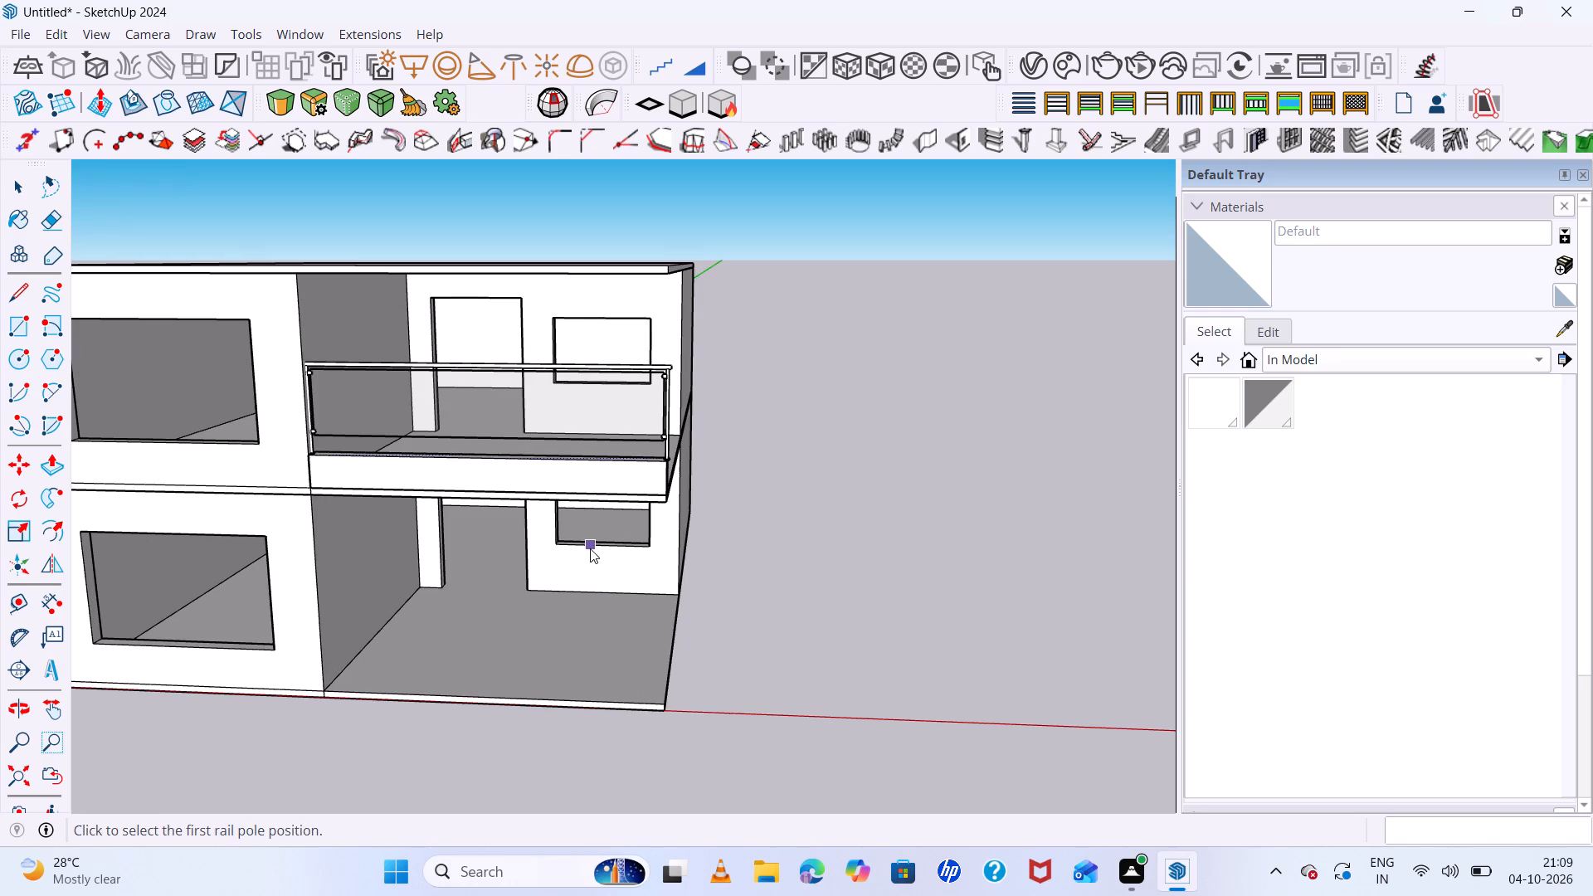
Undo the balcony railing, the parapet and the parapet's base rectangle.
{"action": "key", "text": "ctrl+z"}
{"action": "key", "text": "ctrl+z"}
{"action": "key", "text": "ctrl+z"}
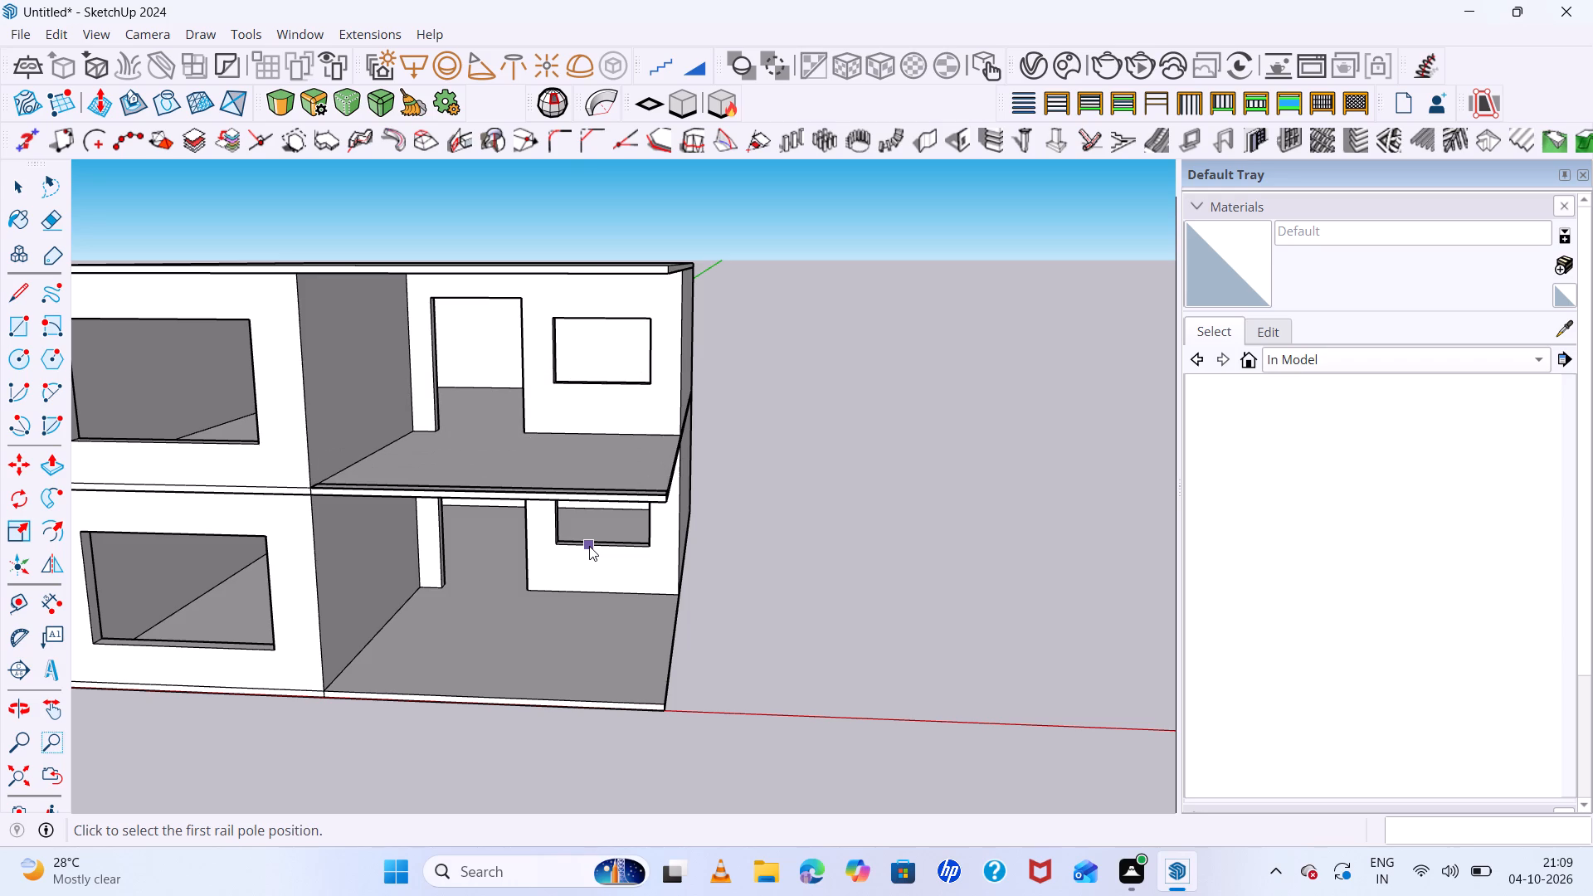
{"action": "key", "text": "ctrl+z"}
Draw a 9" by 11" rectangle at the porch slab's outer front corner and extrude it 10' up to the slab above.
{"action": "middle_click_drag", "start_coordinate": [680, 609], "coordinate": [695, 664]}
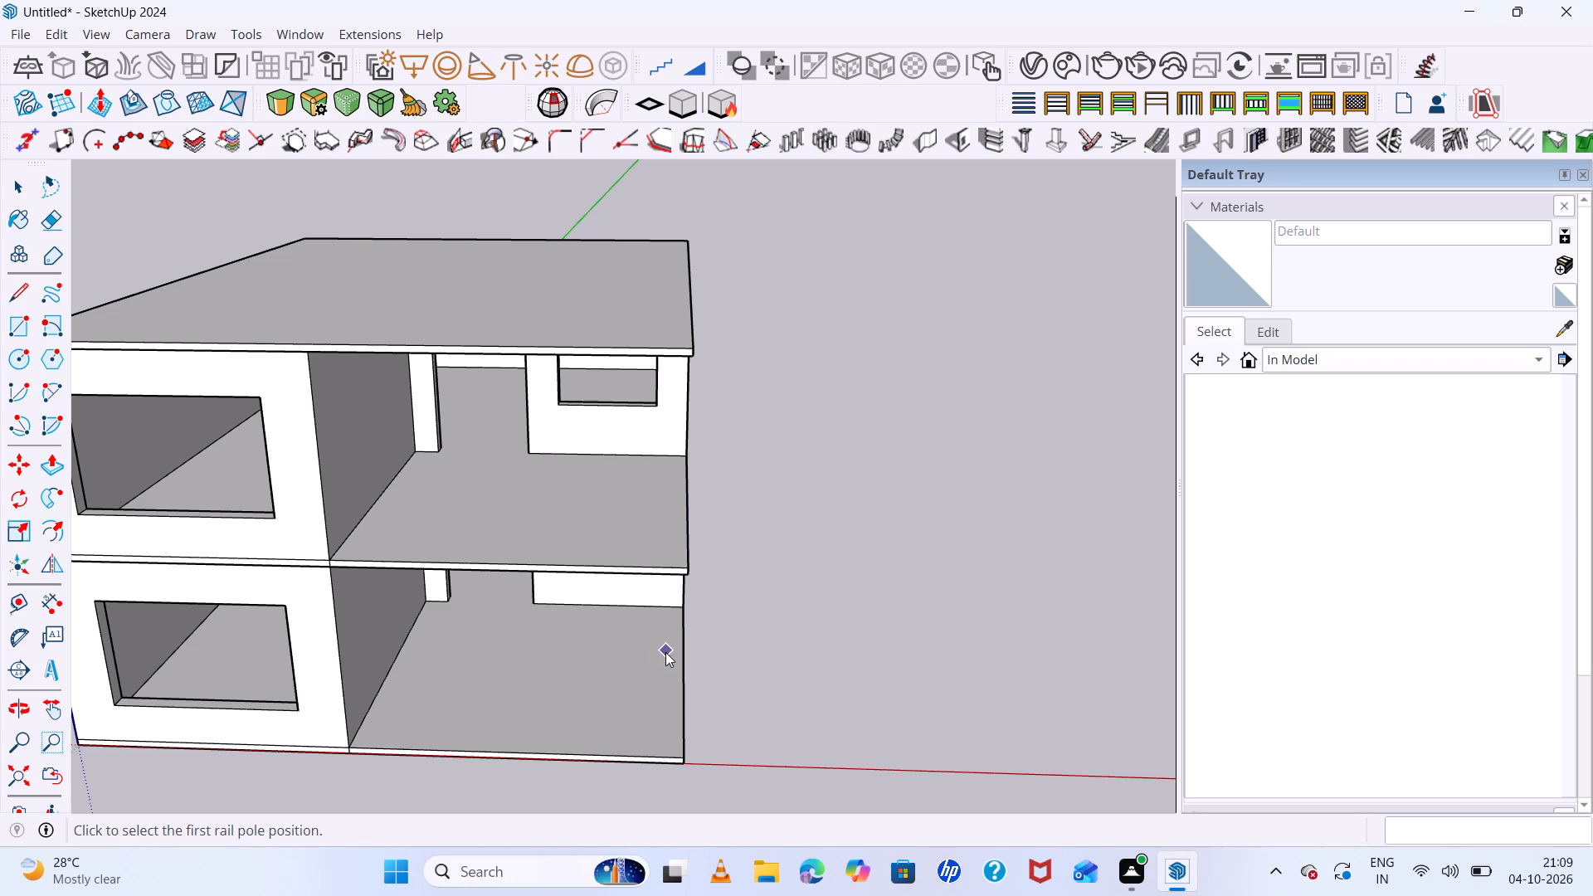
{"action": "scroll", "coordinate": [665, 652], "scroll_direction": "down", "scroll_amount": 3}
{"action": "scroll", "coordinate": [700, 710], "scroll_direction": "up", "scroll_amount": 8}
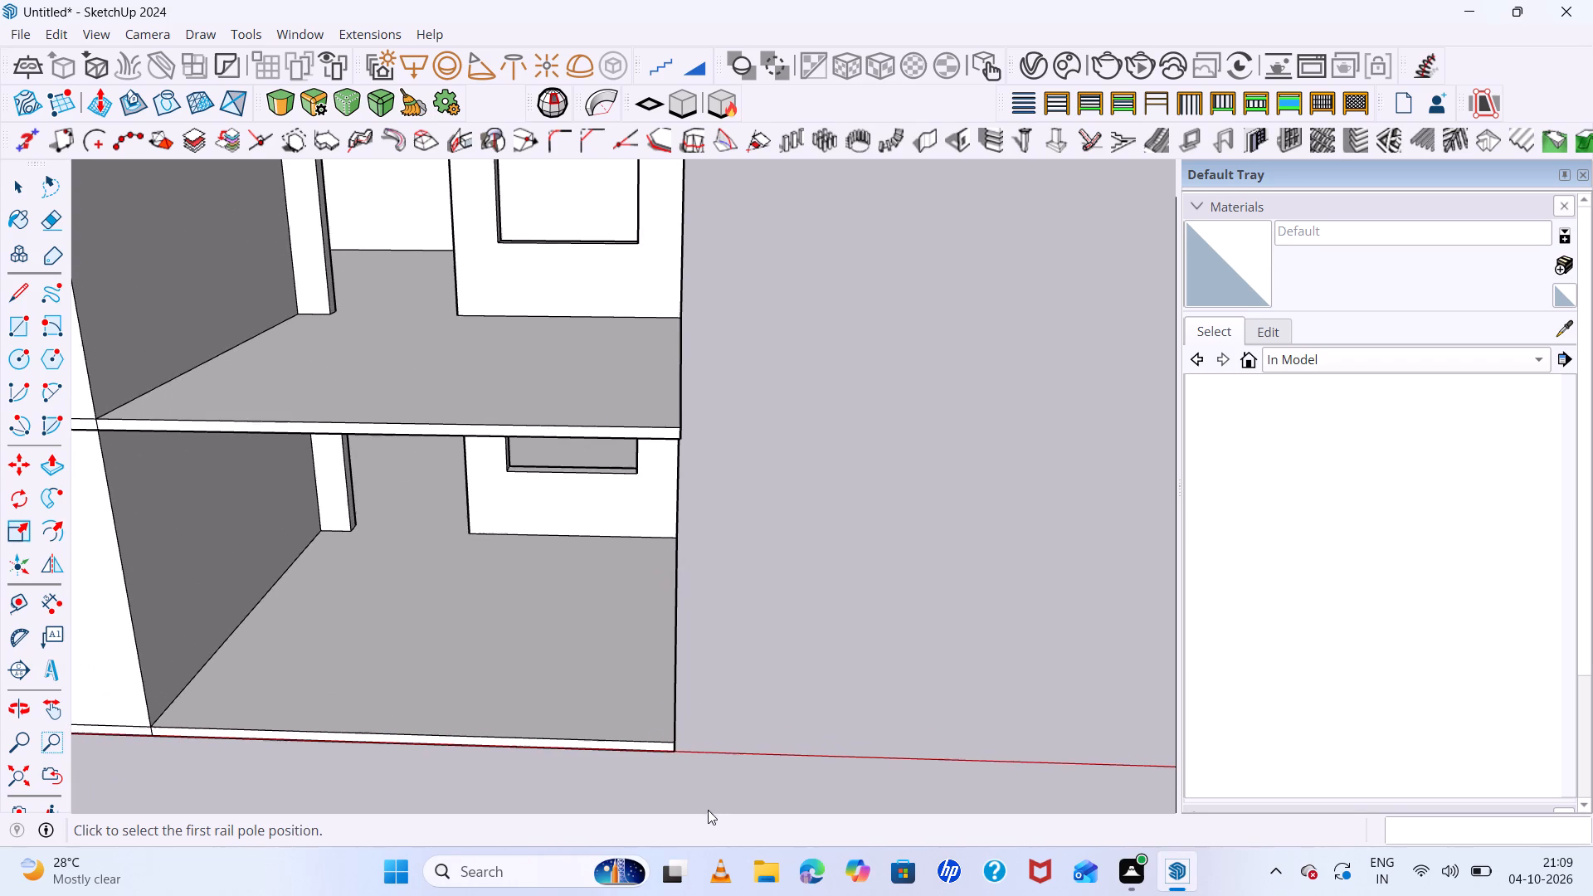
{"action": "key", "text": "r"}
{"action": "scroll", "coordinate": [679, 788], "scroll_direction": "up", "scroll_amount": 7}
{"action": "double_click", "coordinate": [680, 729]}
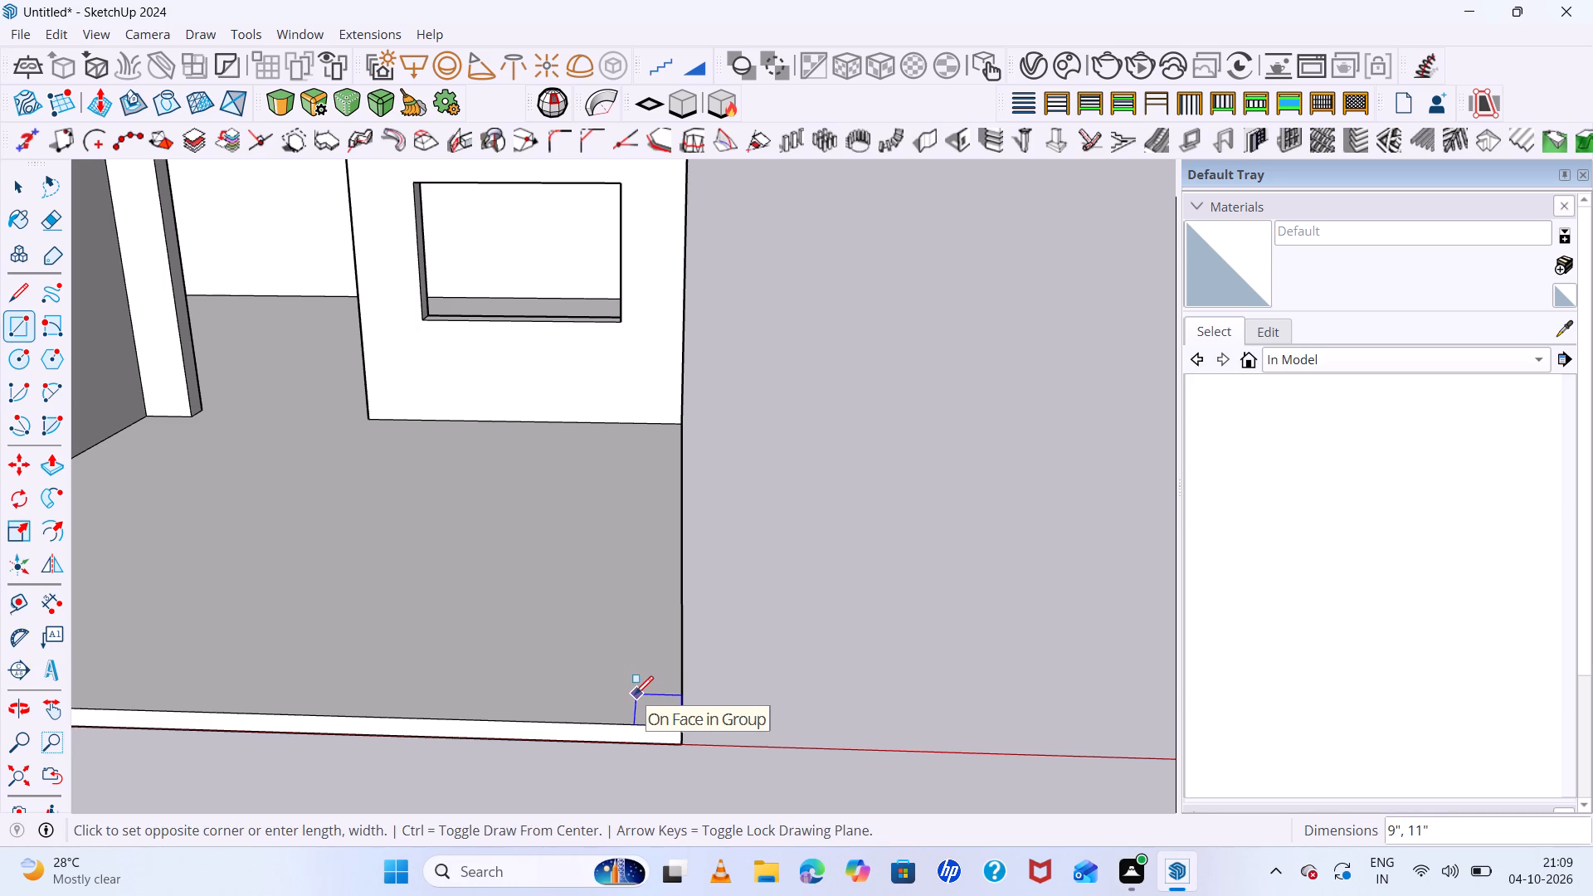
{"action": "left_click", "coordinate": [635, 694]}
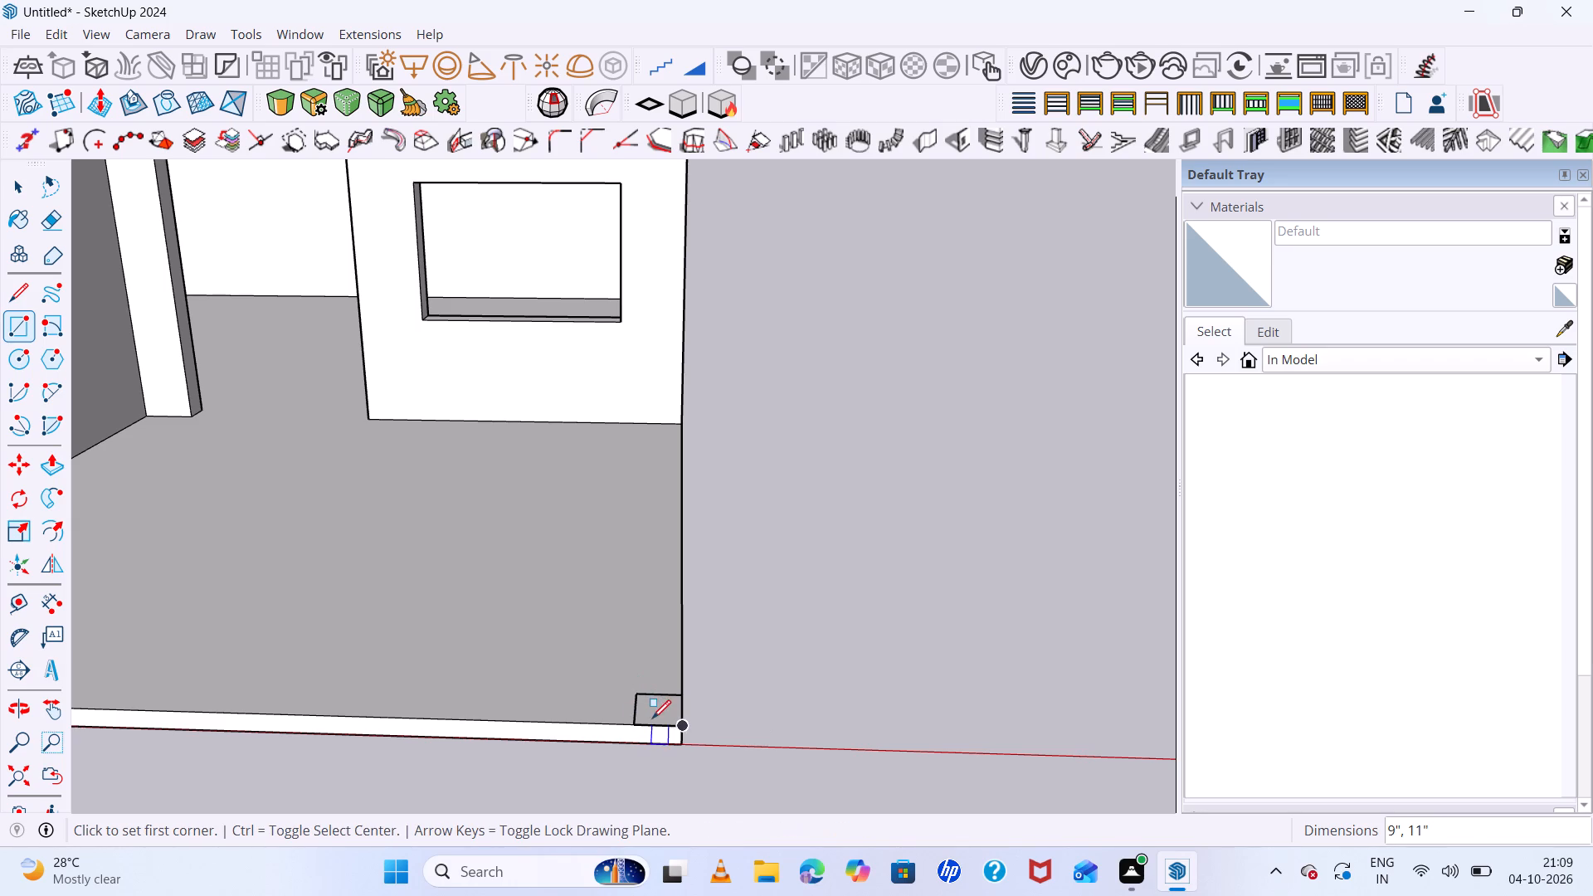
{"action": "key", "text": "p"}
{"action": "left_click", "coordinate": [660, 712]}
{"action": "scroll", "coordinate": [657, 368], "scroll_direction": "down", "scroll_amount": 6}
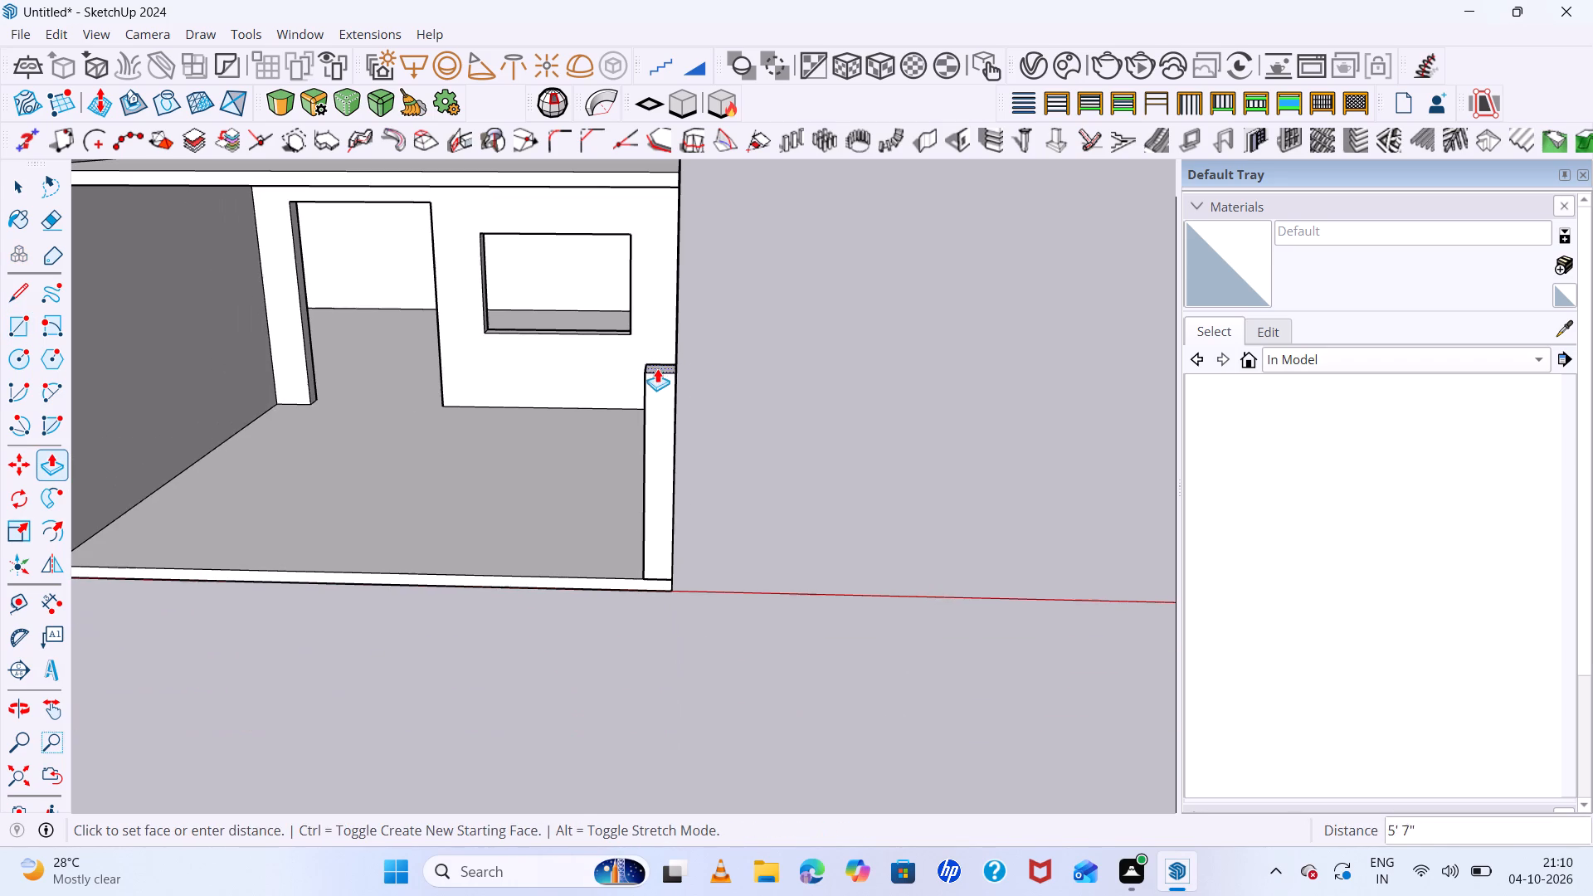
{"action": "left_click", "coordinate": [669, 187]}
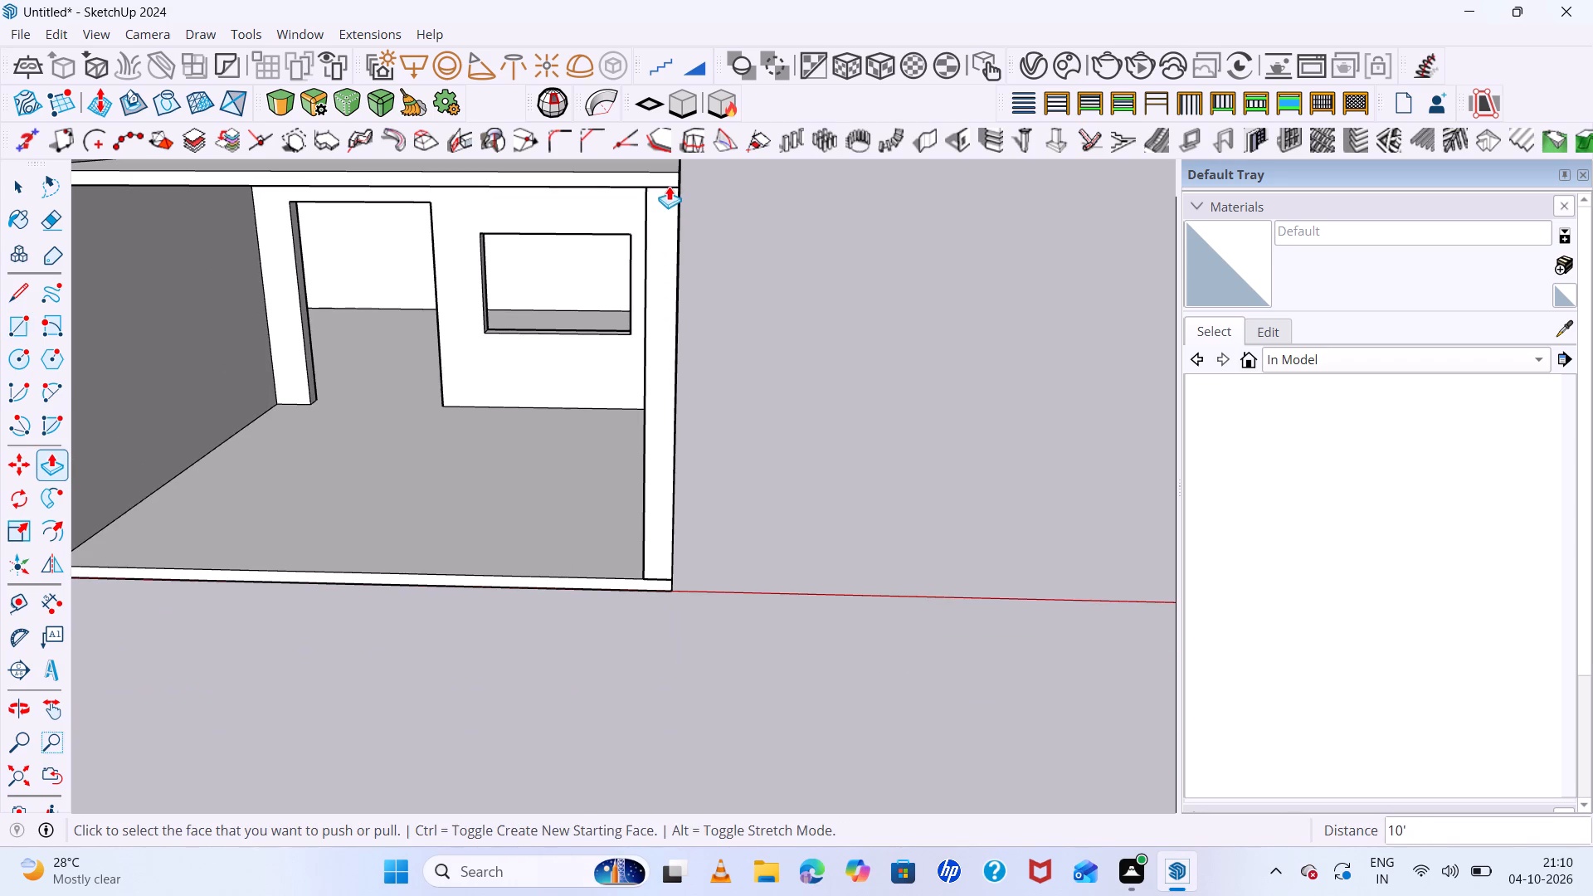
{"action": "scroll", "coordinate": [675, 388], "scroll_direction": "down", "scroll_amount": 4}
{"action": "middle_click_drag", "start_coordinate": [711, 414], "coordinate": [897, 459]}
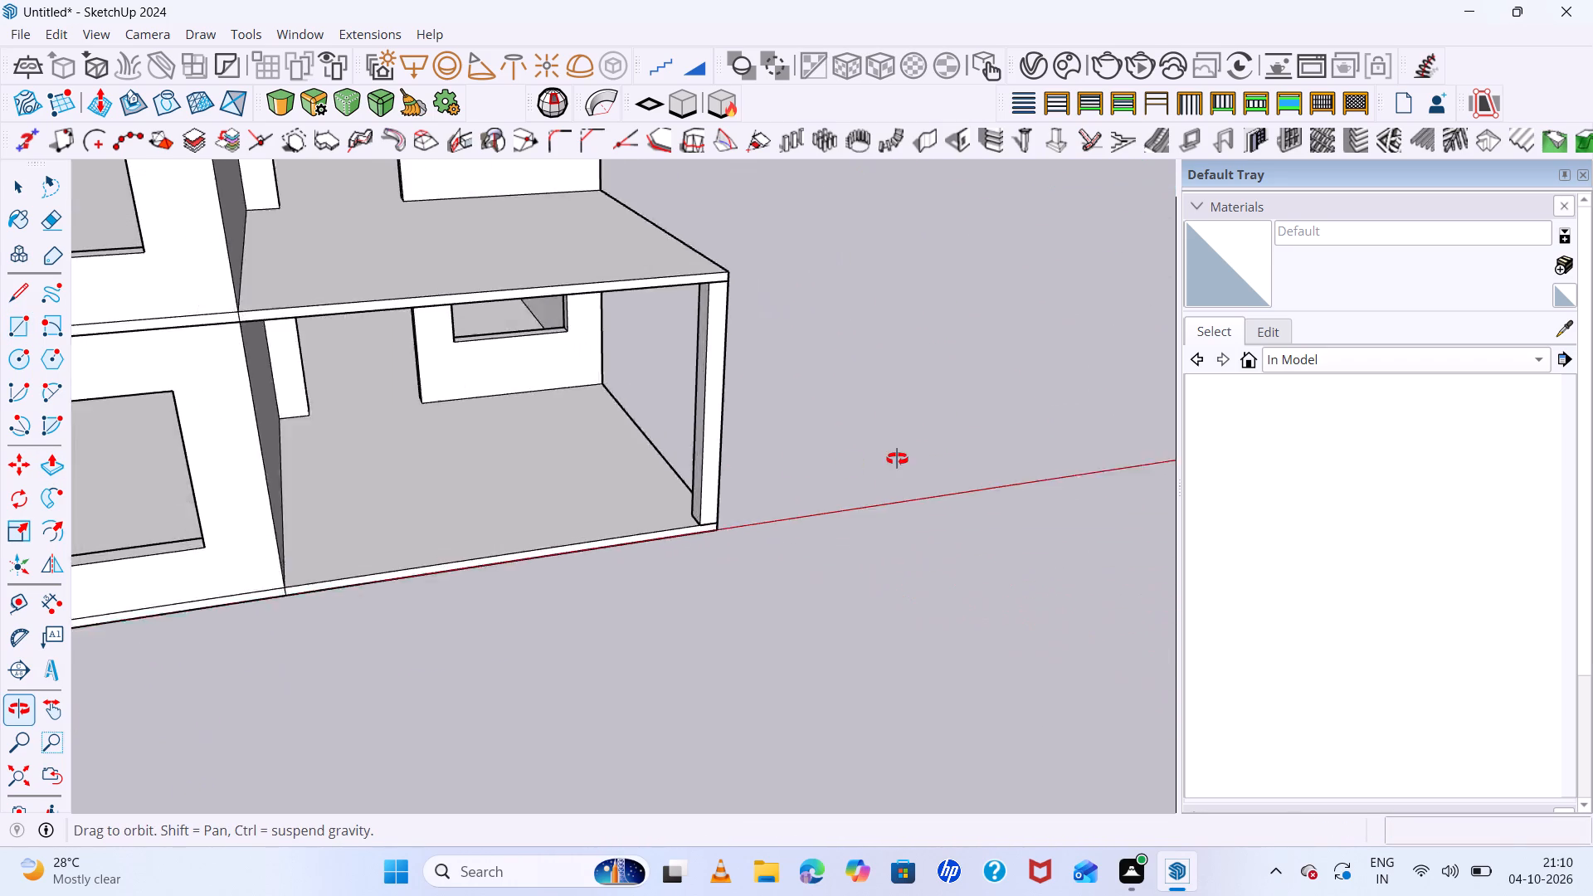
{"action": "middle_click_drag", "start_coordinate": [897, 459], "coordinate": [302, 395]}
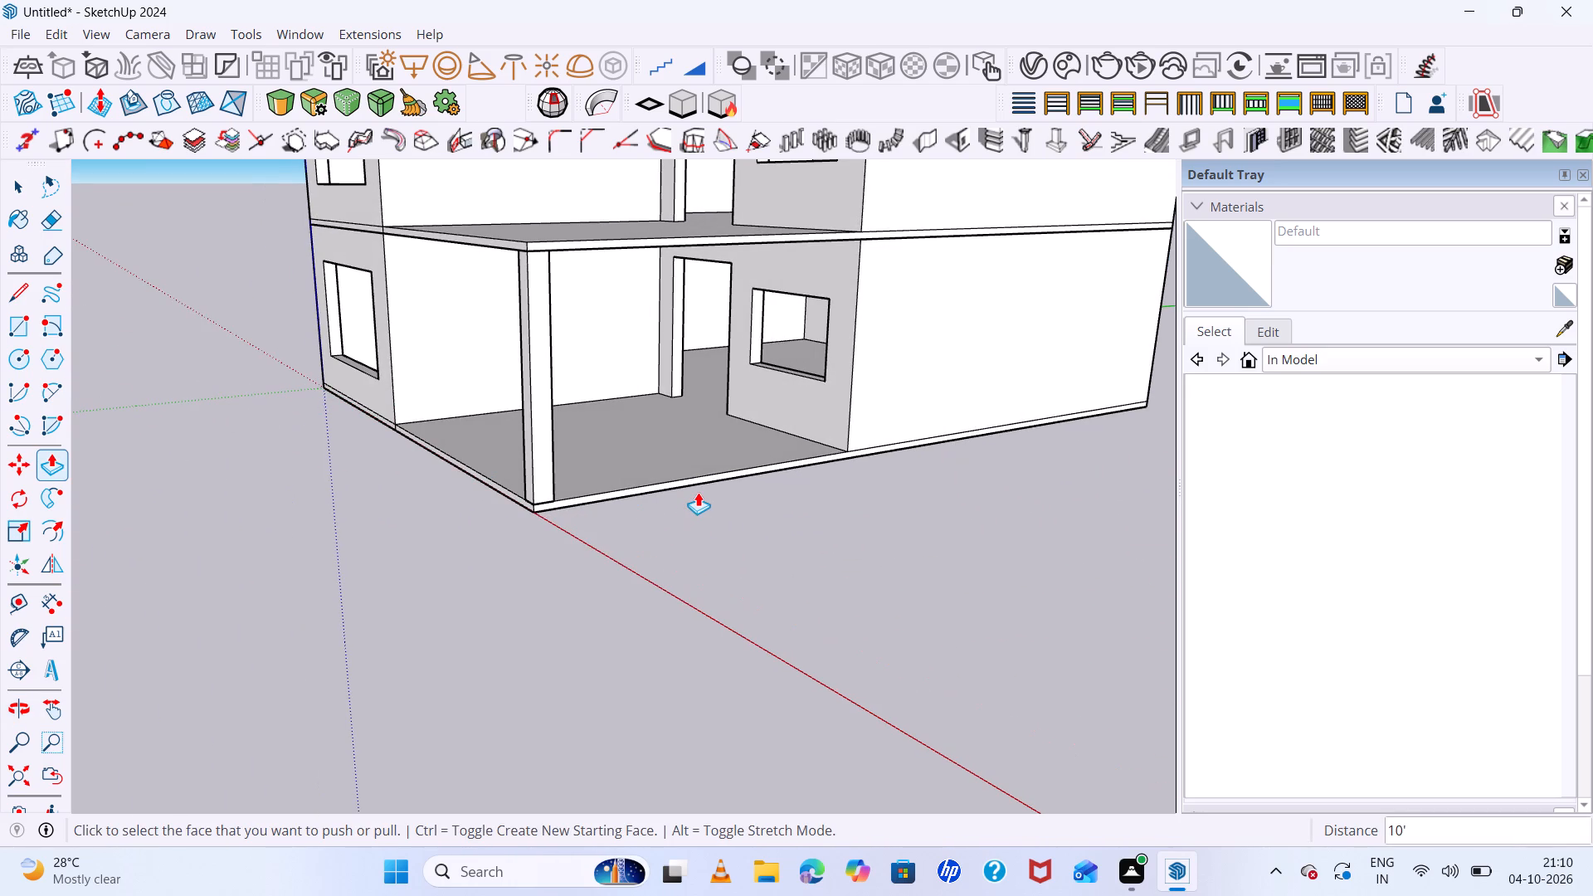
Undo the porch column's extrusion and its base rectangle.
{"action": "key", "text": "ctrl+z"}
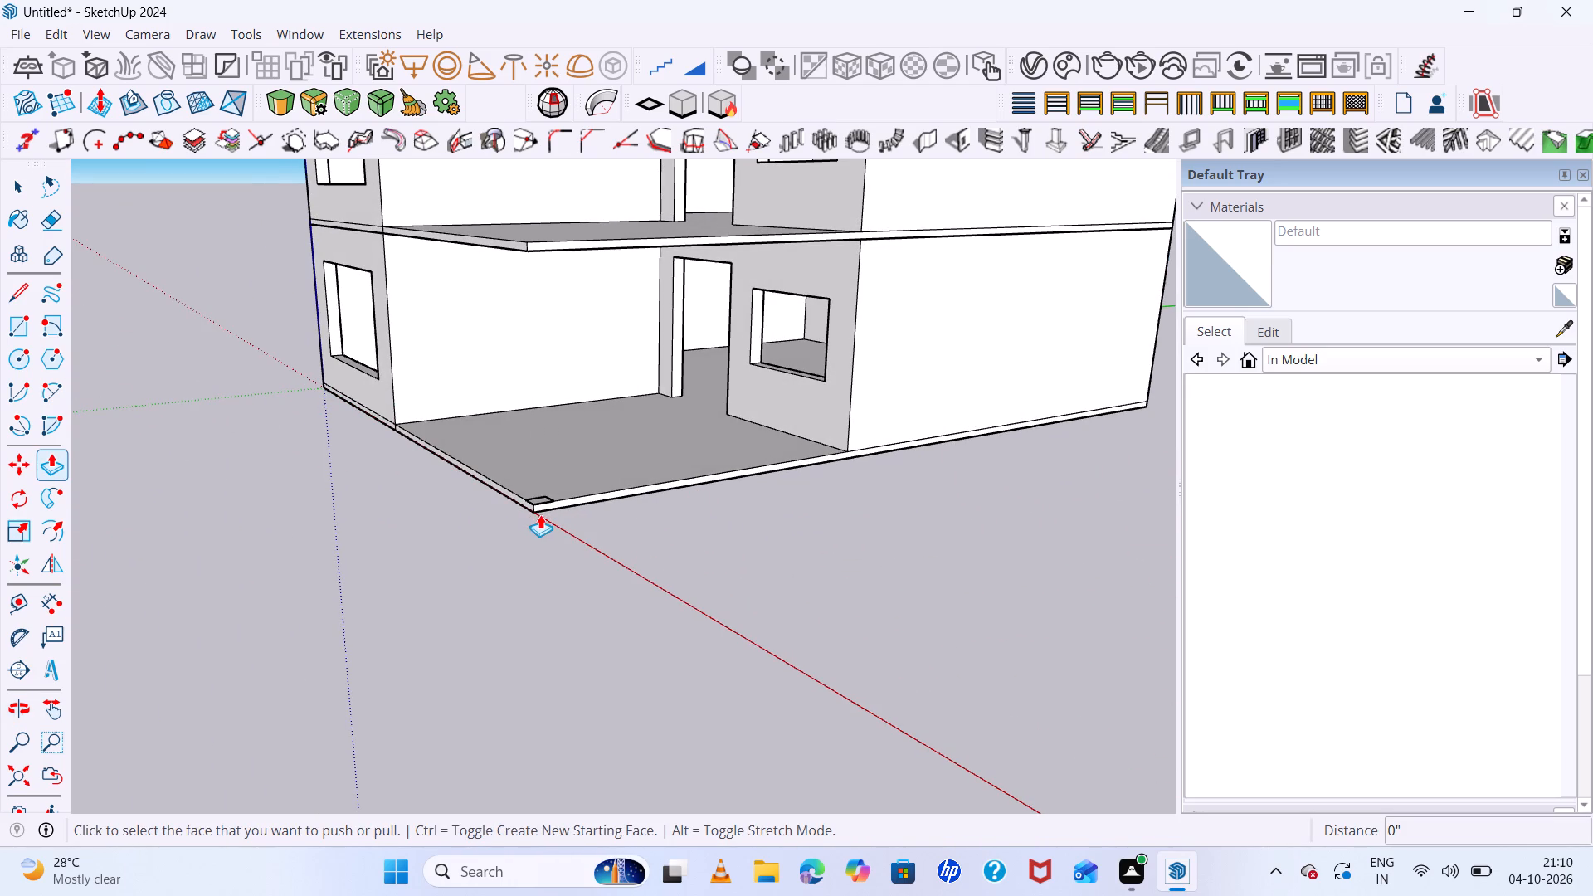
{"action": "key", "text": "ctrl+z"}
Draw a 1' by 1' square for a column at the porch slab's outer front corner.
{"action": "middle_click_drag", "start_coordinate": [646, 597], "coordinate": [933, 704]}
{"action": "key", "text": "r"}
{"action": "scroll", "coordinate": [787, 574], "scroll_direction": "up", "scroll_amount": 5}
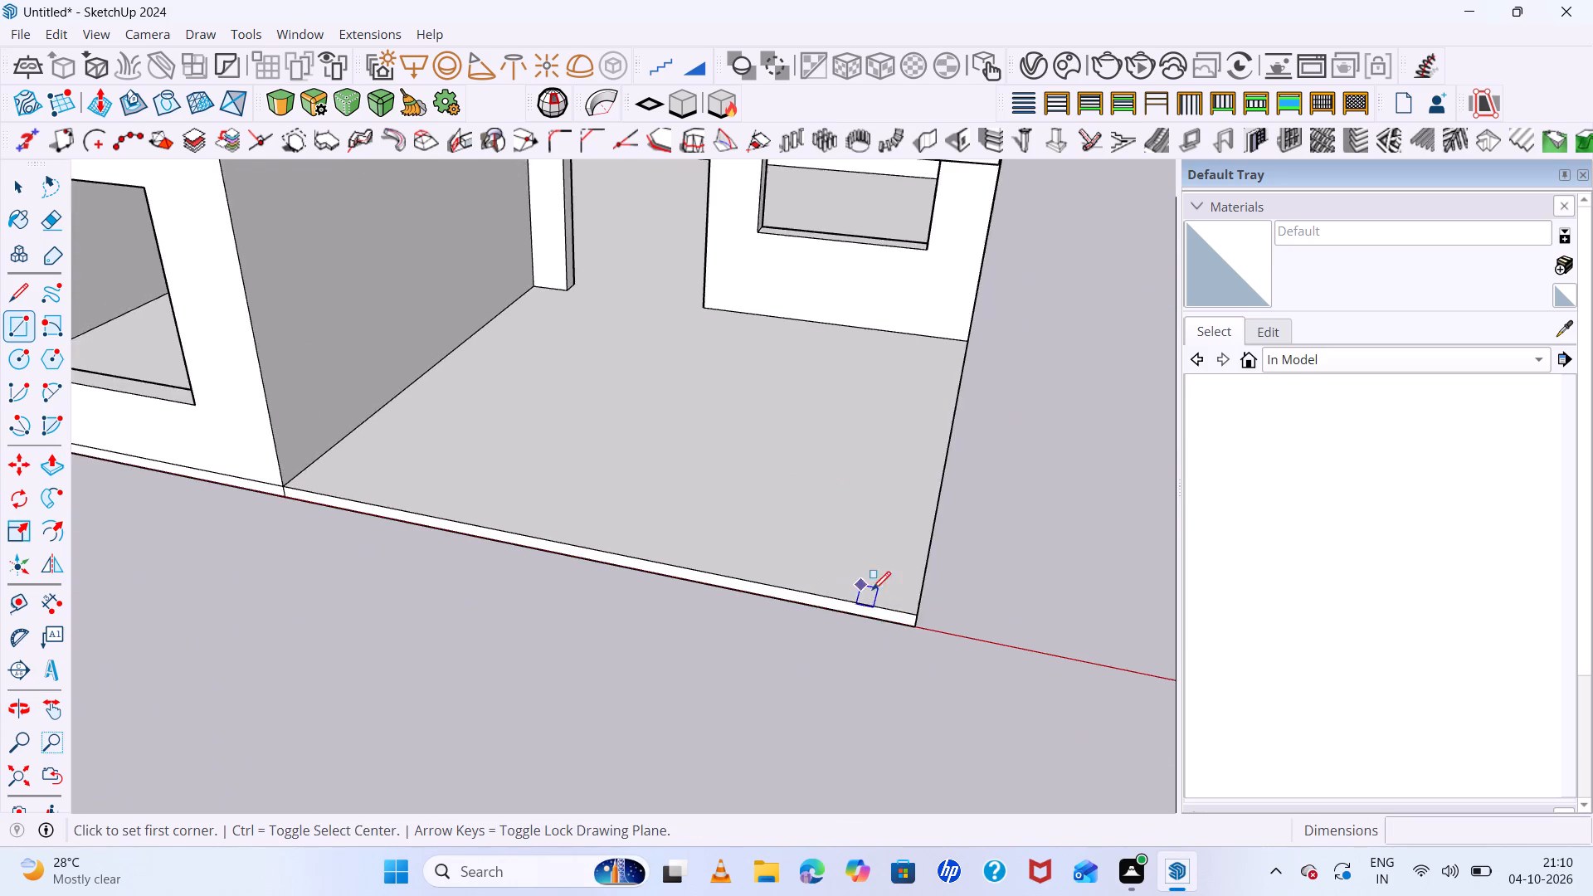
{"action": "scroll", "coordinate": [872, 590], "scroll_direction": "up", "scroll_amount": 6}
{"action": "left_click", "coordinate": [919, 618]}
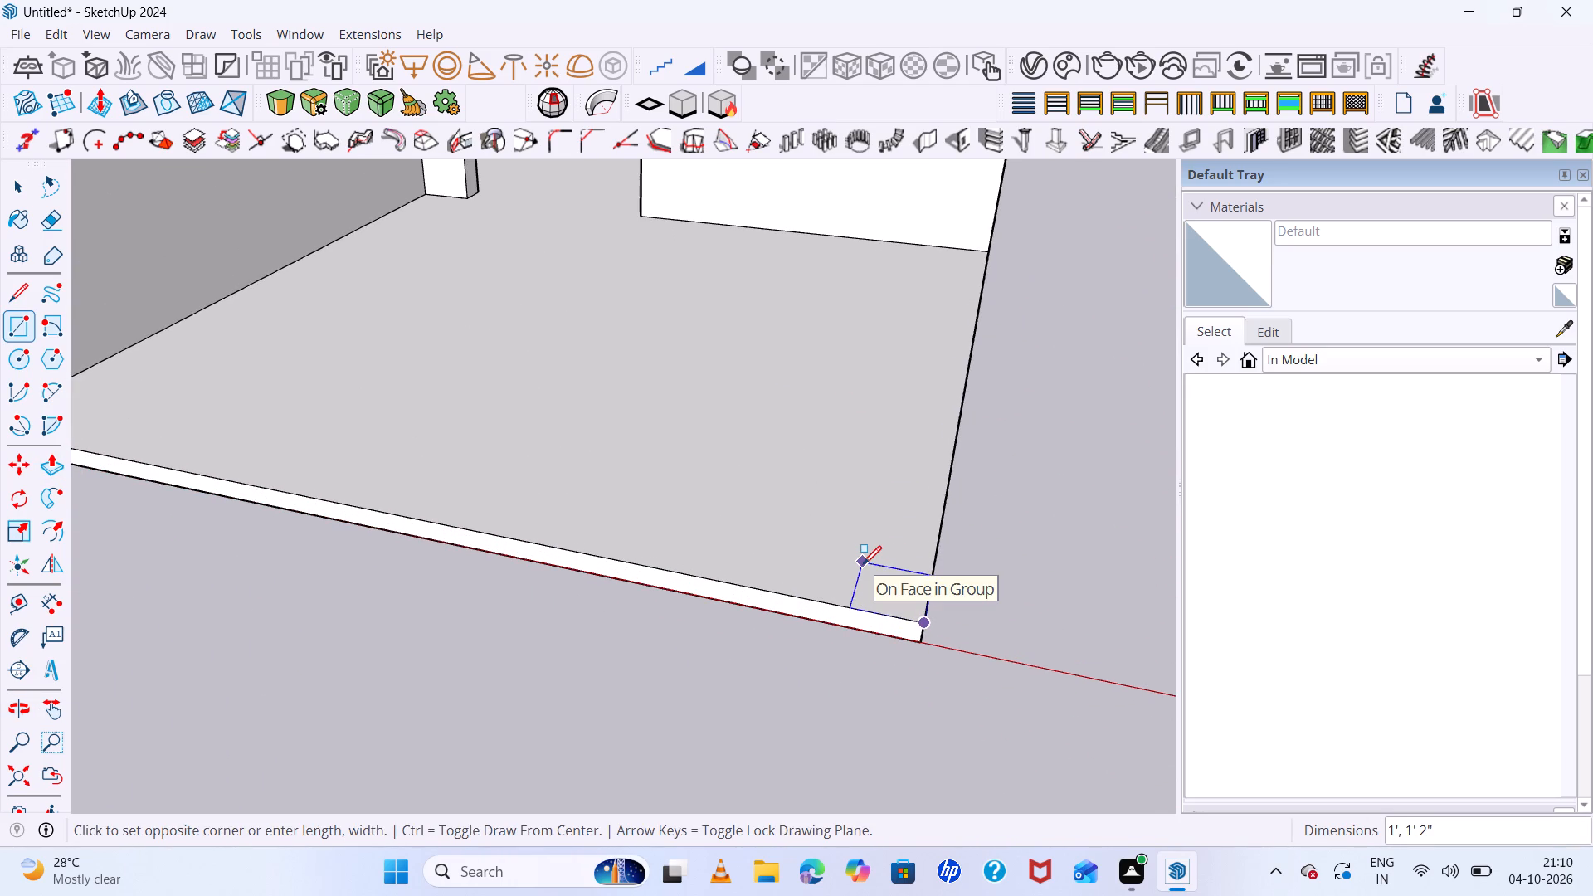
{"action": "key", "text": "1"}
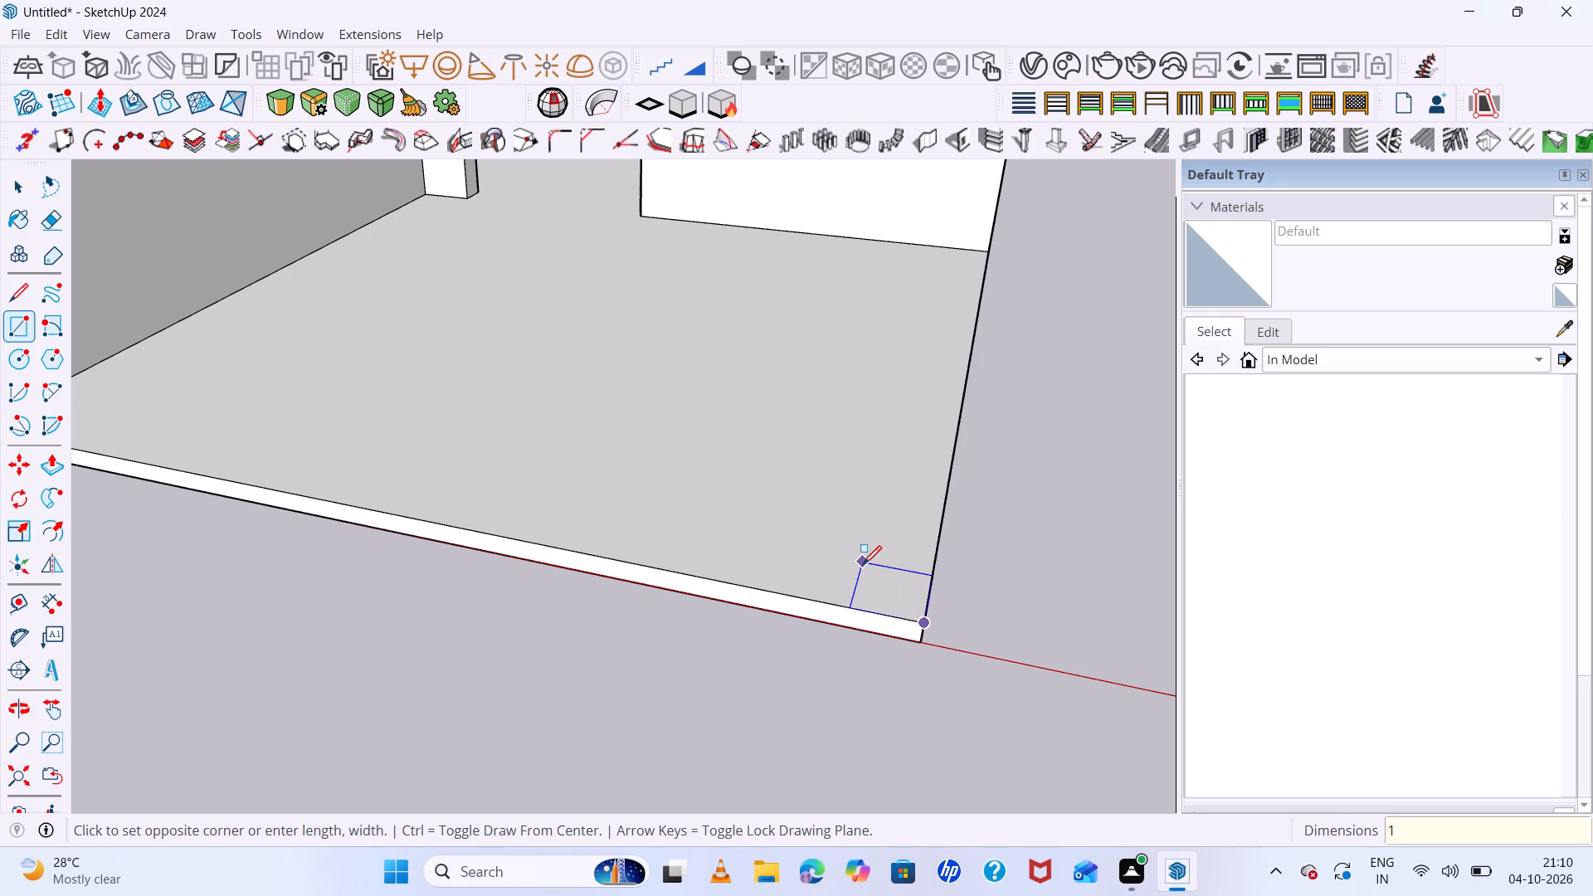
{"action": "type", "text": "',"}
{"action": "type", "text": "1',"}
{"action": "key", "text": "BackSpace"}
{"action": "key", "text": "Return"}
Extrude the porch column's square 10' up to the underside of the first-floor slab.
{"action": "key", "text": "p"}
{"action": "left_click", "coordinate": [890, 600]}
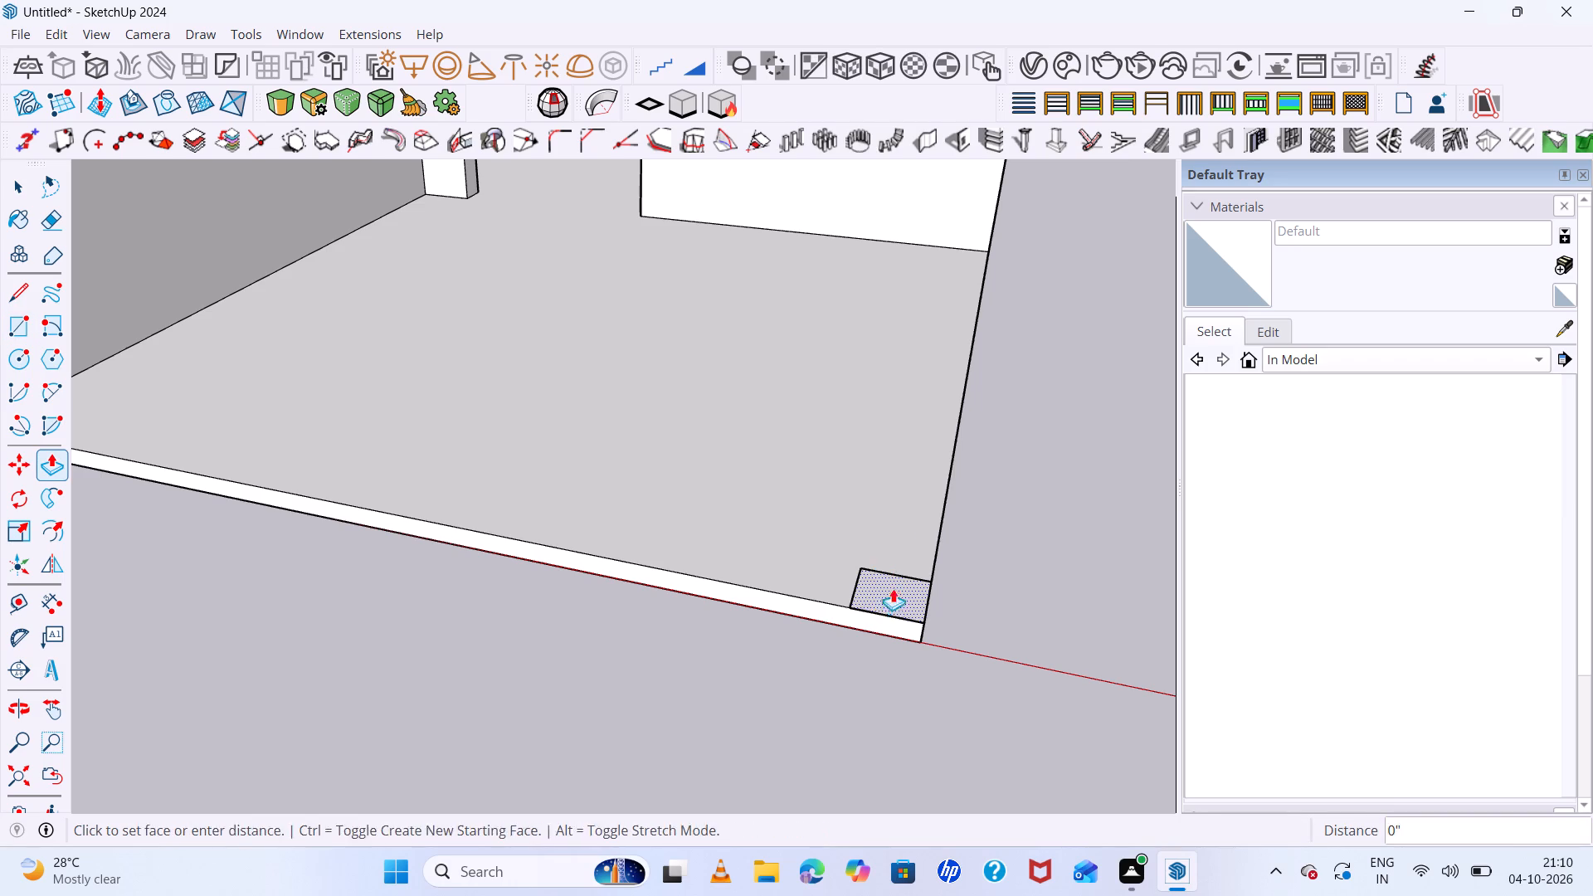
{"action": "key", "text": "ctrl+z"}
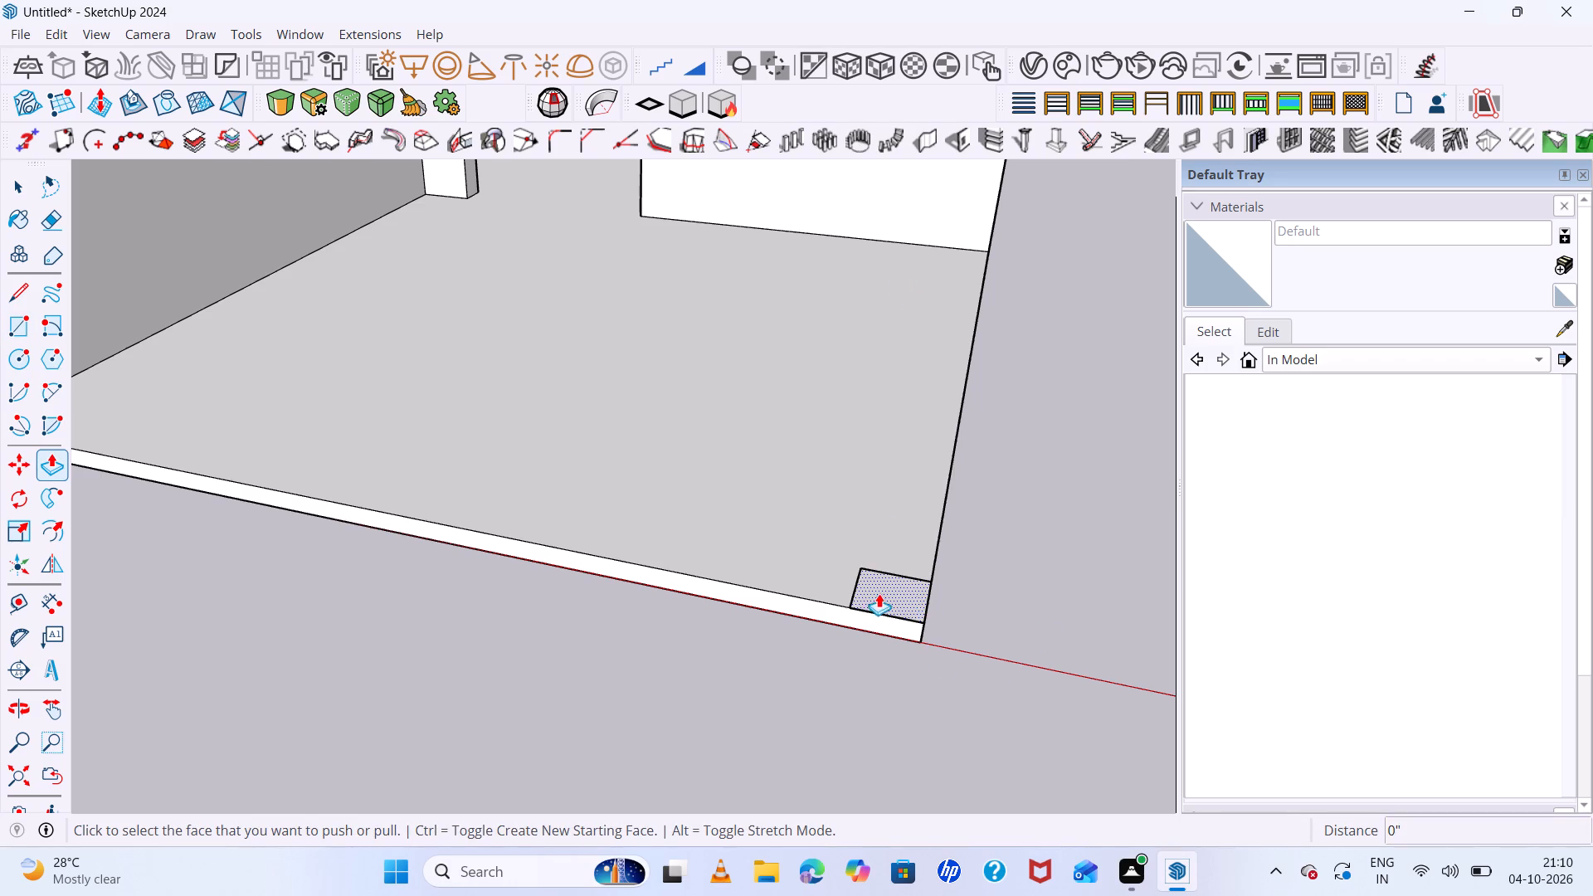
{"action": "left_click", "coordinate": [886, 599]}
{"action": "scroll", "coordinate": [899, 475], "scroll_direction": "down", "scroll_amount": 13}
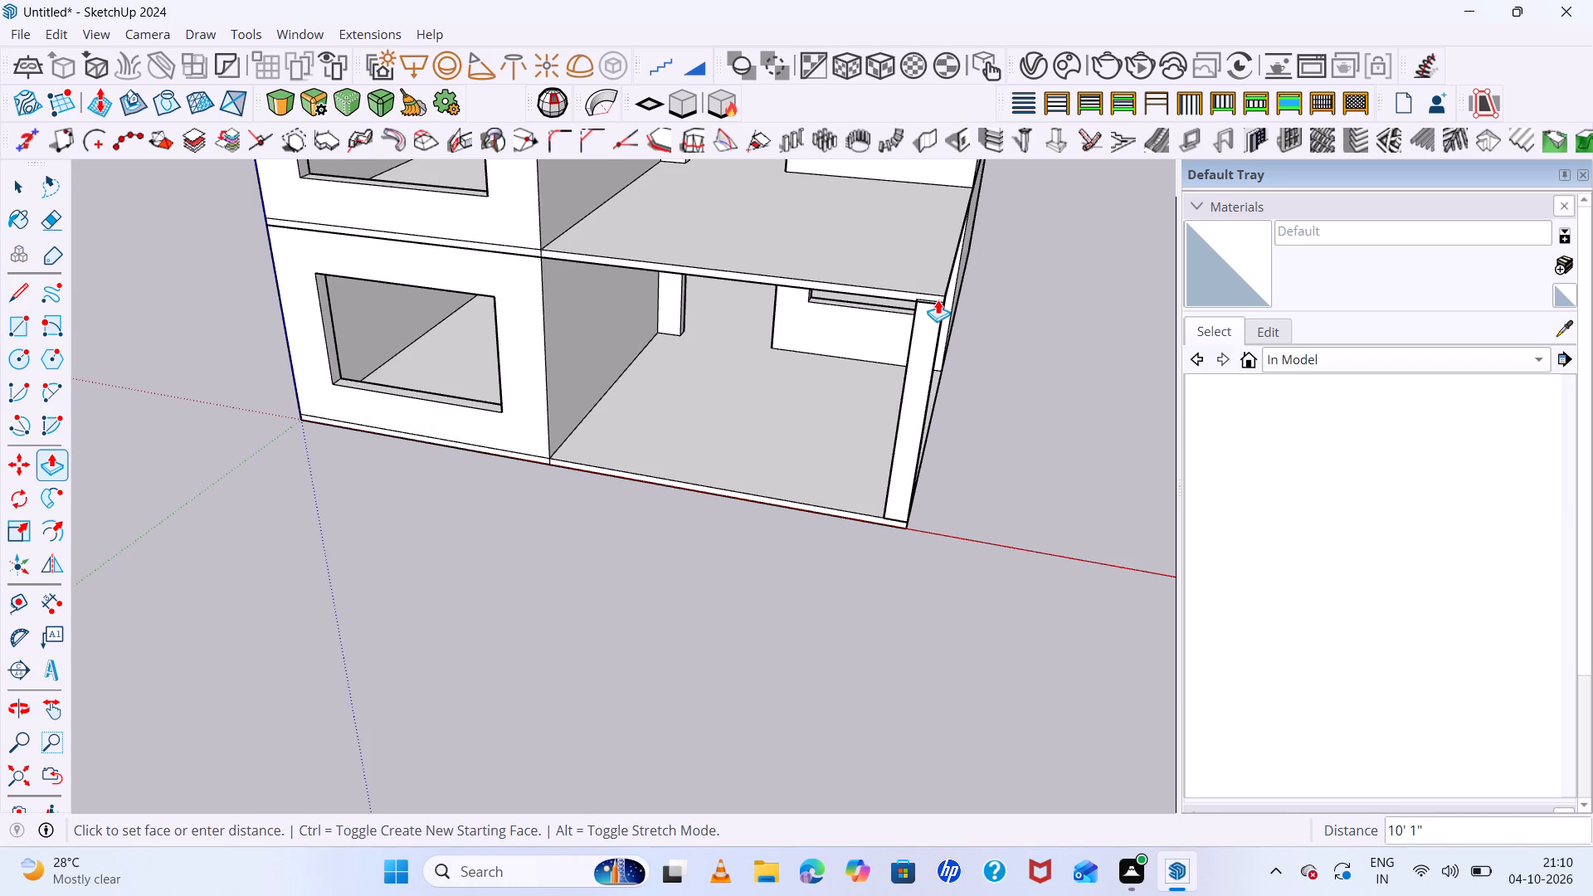
{"action": "scroll", "coordinate": [943, 299], "scroll_direction": "up", "scroll_amount": 9}
{"action": "left_click", "coordinate": [945, 309]}
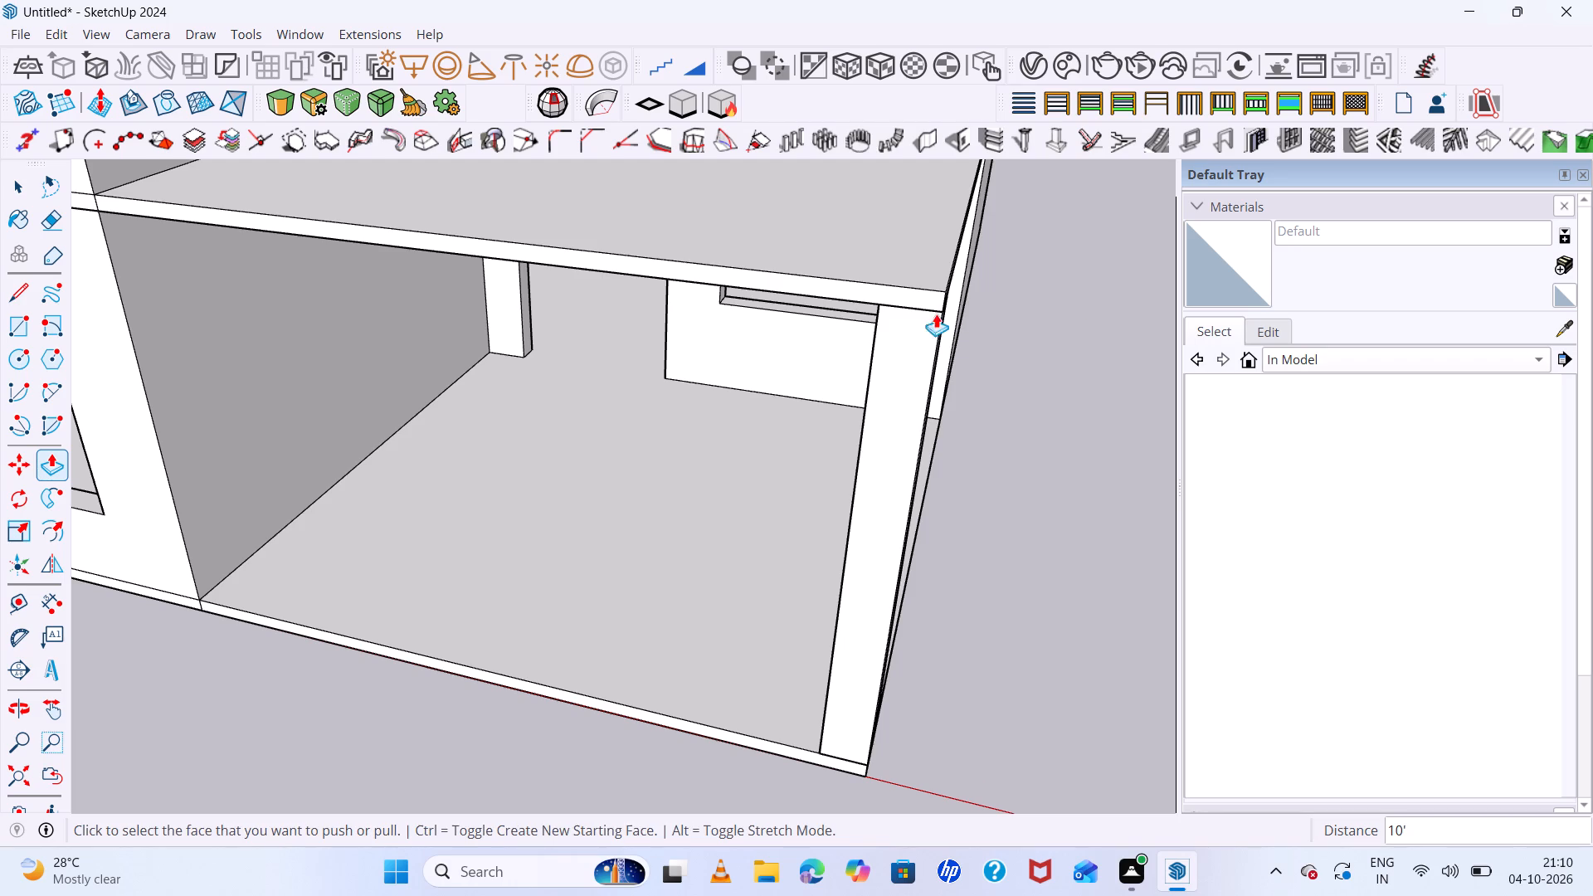
Draw a 1' by 1' square at the balcony slab's outer front corner, above the porch column.
{"action": "middle_click_drag", "start_coordinate": [952, 343], "coordinate": [1024, 388]}
{"action": "scroll", "coordinate": [965, 298], "scroll_direction": "up", "scroll_amount": 2}
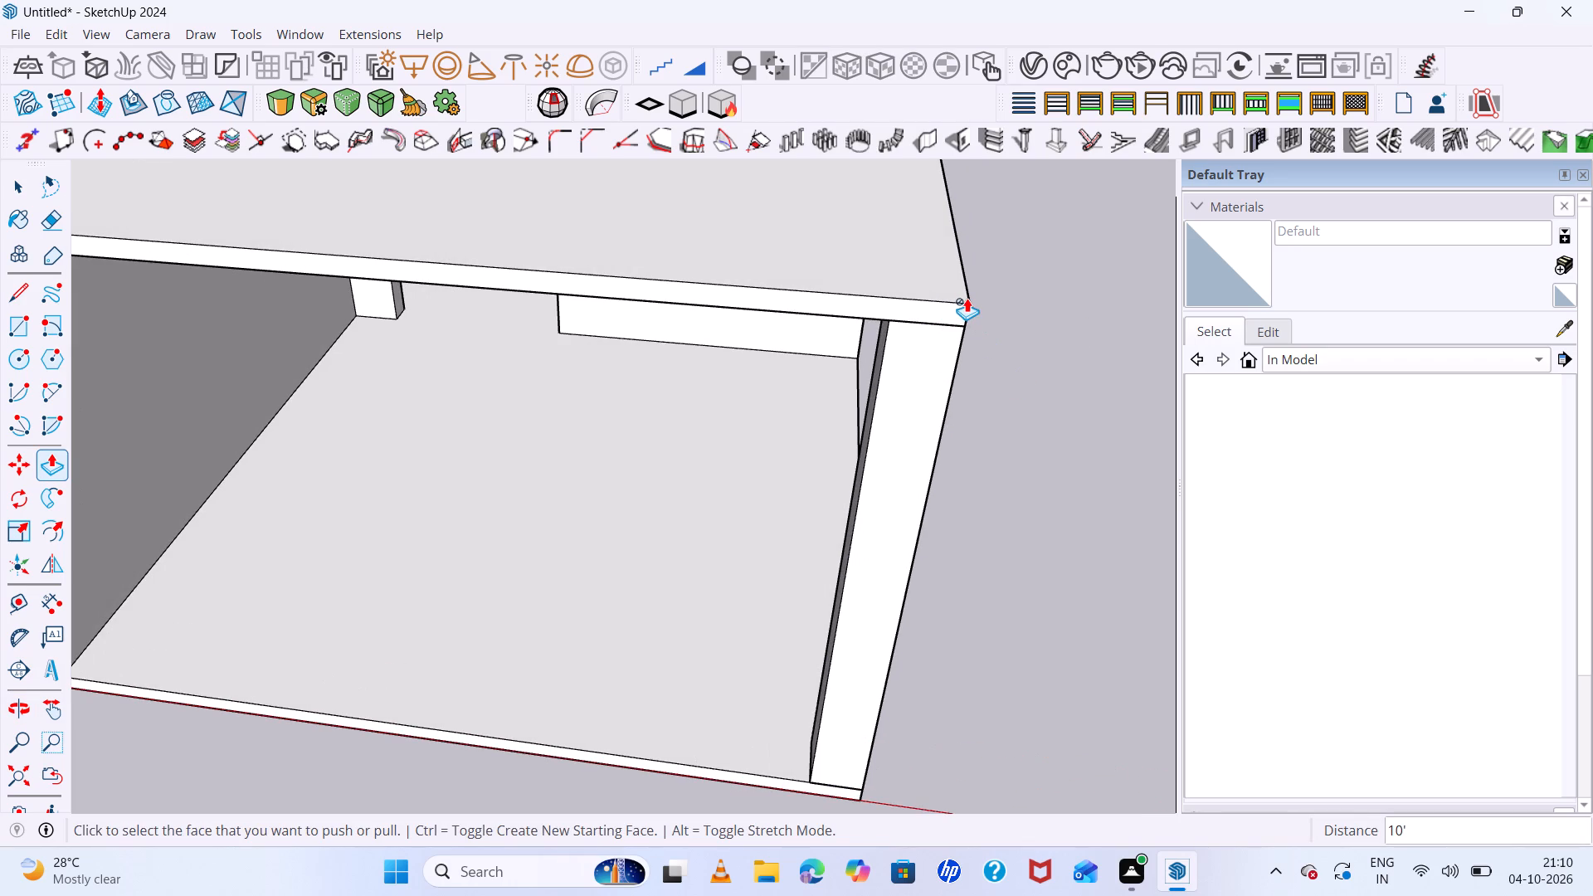
{"action": "key", "text": "r"}
{"action": "double_click", "coordinate": [972, 303]}
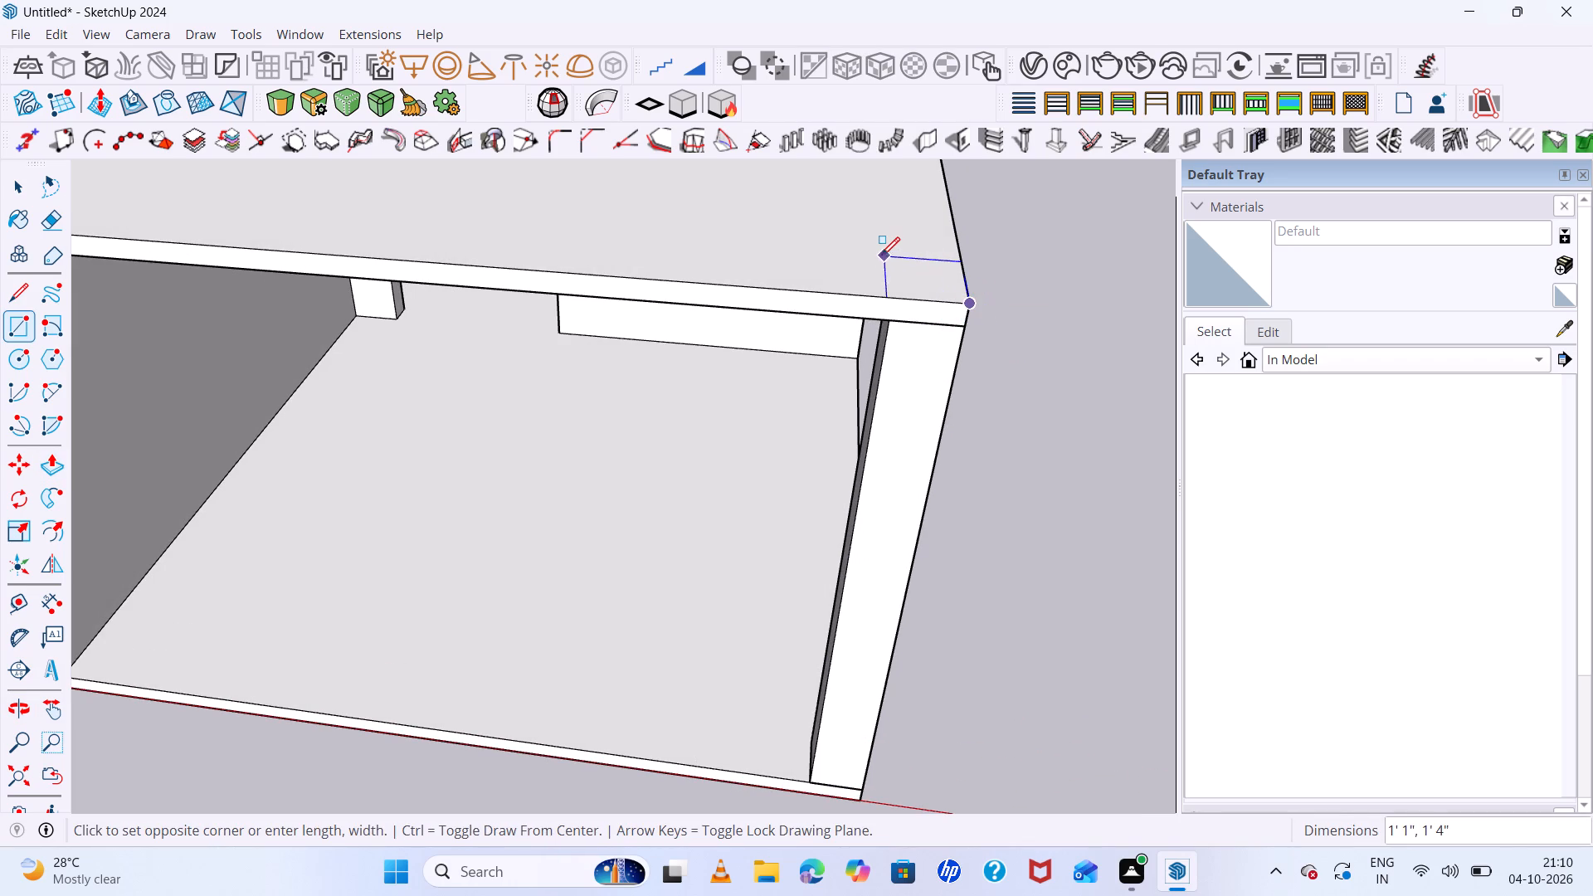
{"action": "type", "text": "1'"}
{"action": "type", "text": ",1'"}
{"action": "key", "text": "Return"}
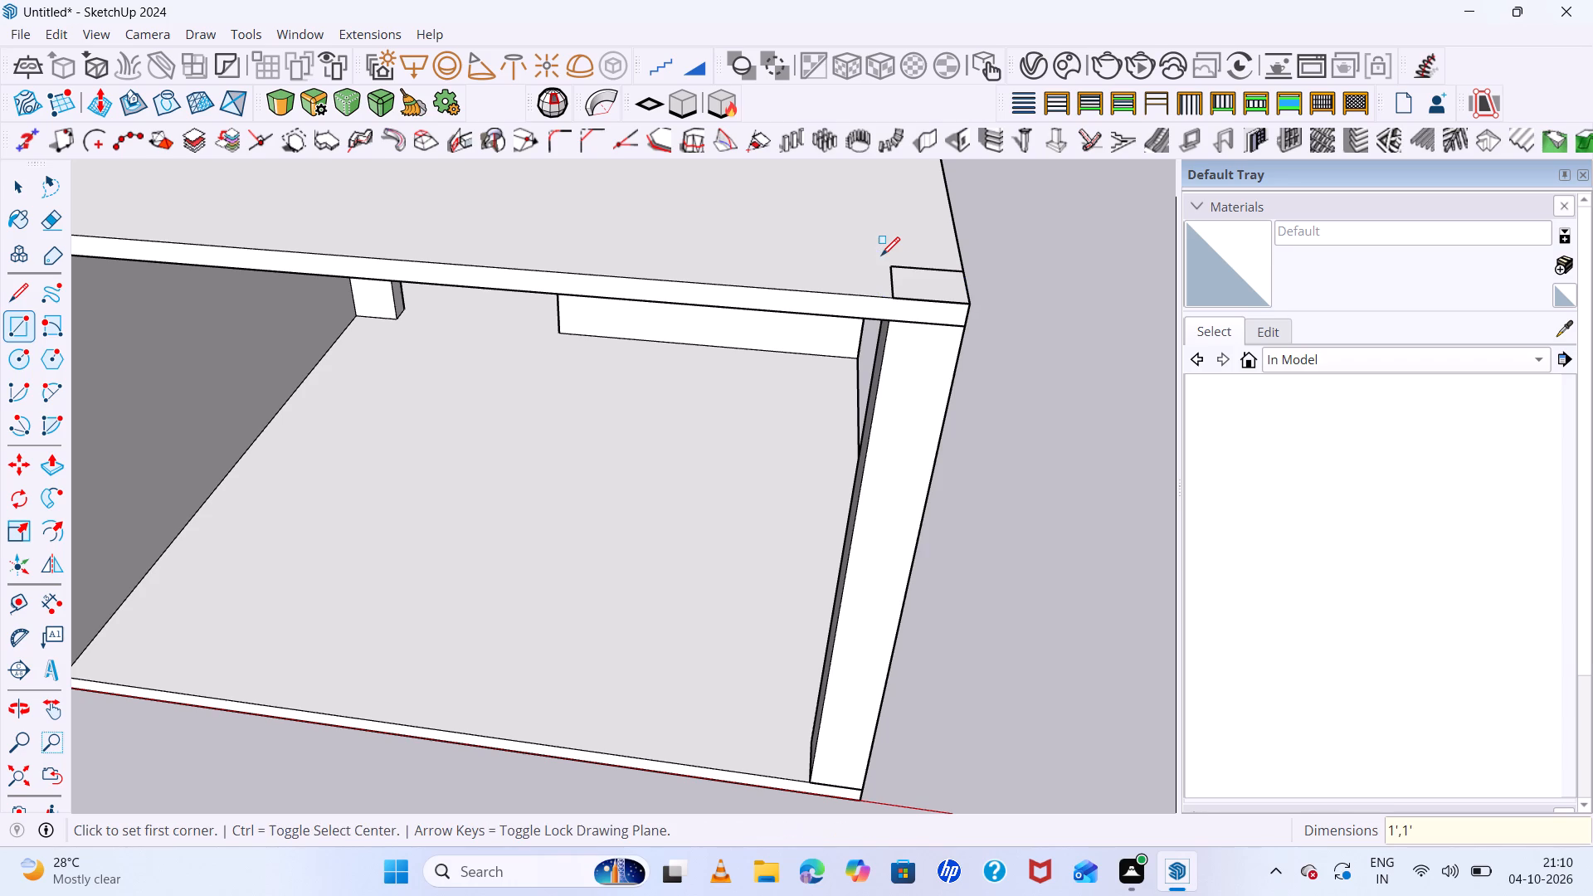
Extrude the balcony column's square 10' up to the underside of the roof slab.
{"action": "key", "text": "p"}
{"action": "left_click", "coordinate": [951, 295]}
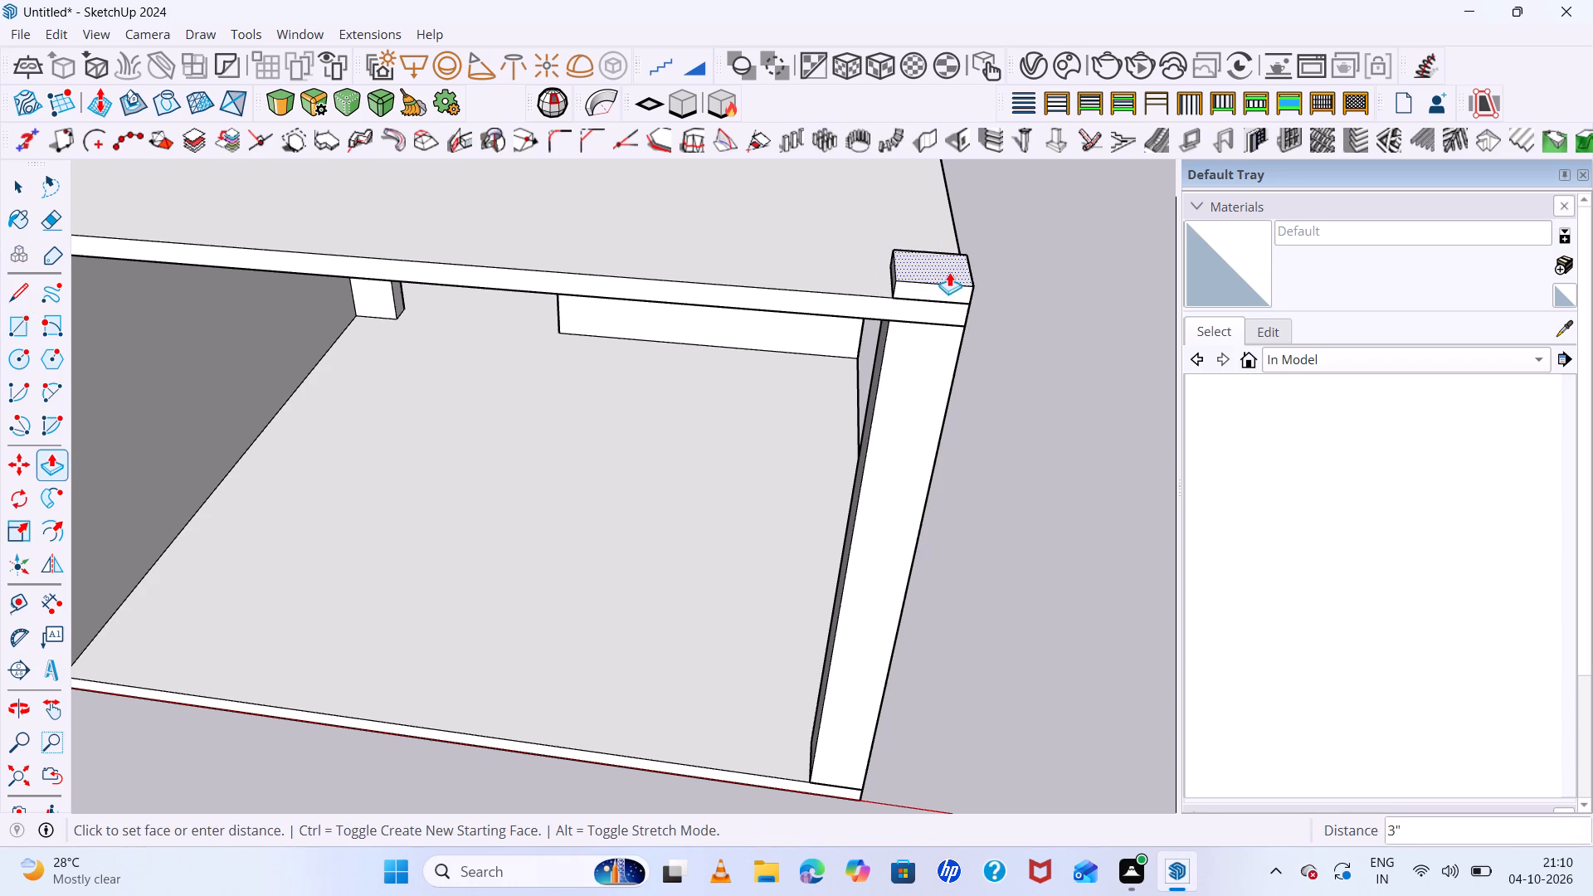
{"action": "scroll", "coordinate": [956, 221], "scroll_direction": "down", "scroll_amount": 20}
{"action": "middle_click_drag", "start_coordinate": [977, 282], "coordinate": [882, 119]}
{"action": "scroll", "coordinate": [984, 231], "scroll_direction": "down", "scroll_amount": 6}
{"action": "scroll", "coordinate": [981, 172], "scroll_direction": "up", "scroll_amount": 4}
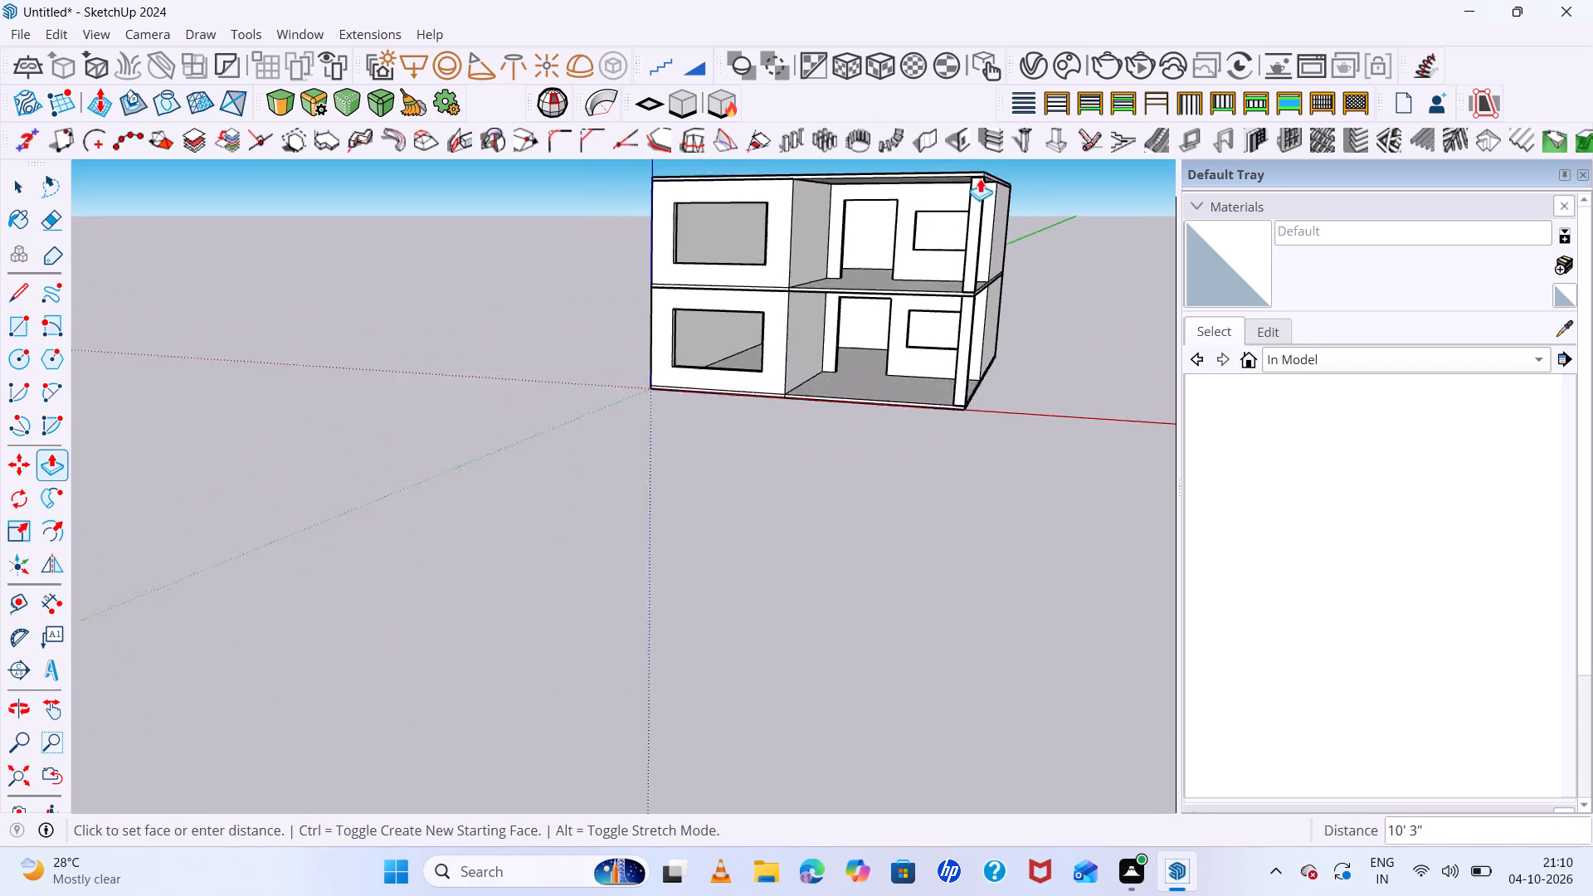
{"action": "scroll", "coordinate": [980, 178], "scroll_direction": "up", "scroll_amount": 11}
{"action": "scroll", "coordinate": [977, 226], "scroll_direction": "down", "scroll_amount": 9}
{"action": "scroll", "coordinate": [991, 212], "scroll_direction": "up", "scroll_amount": 5}
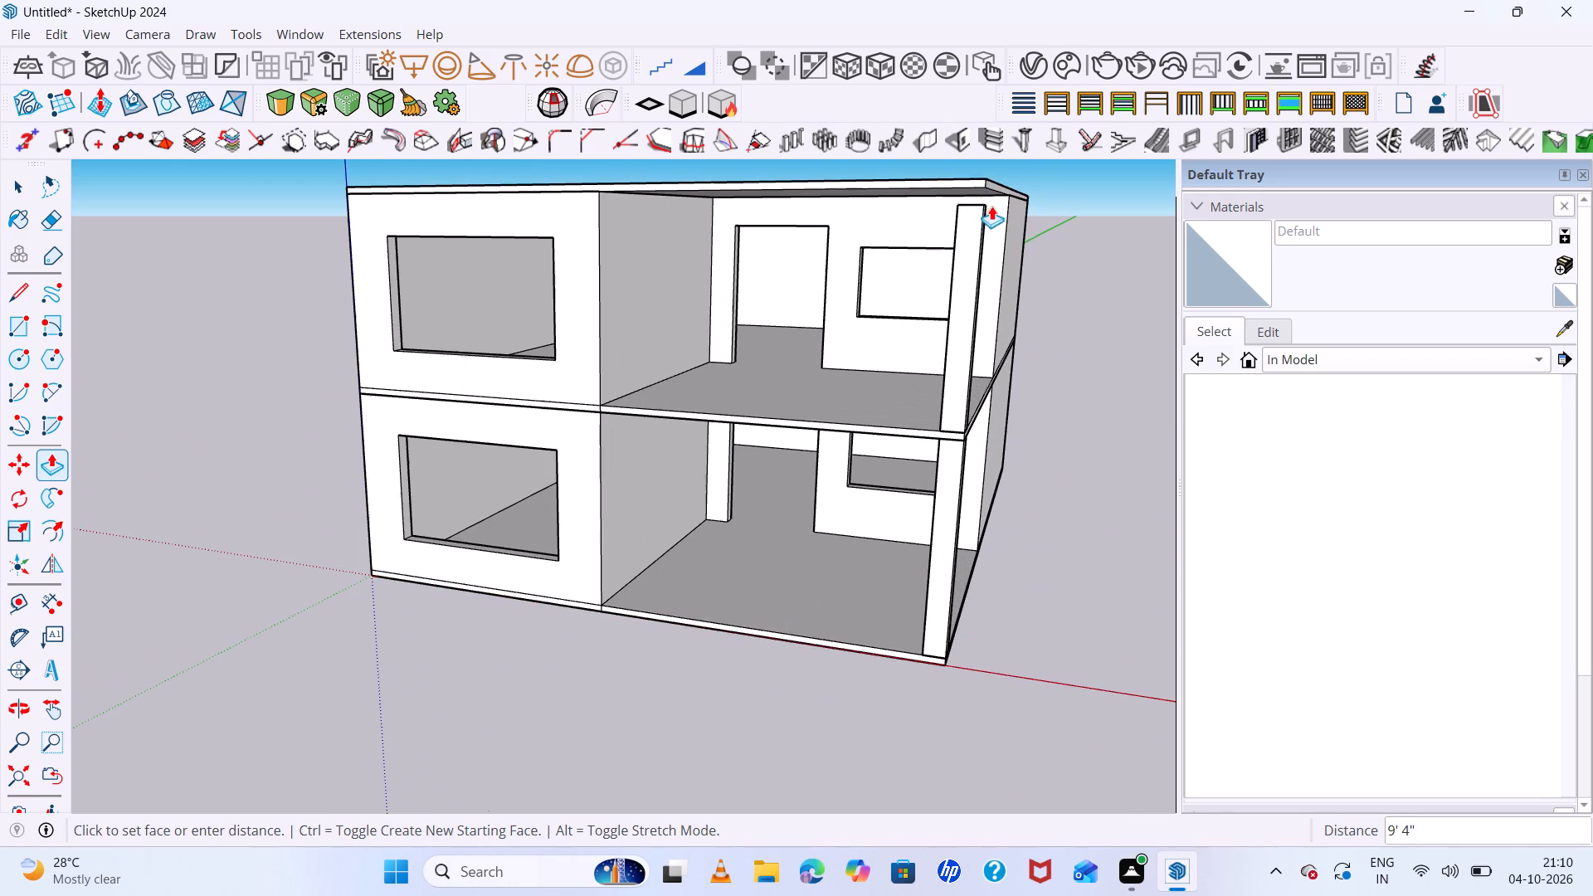
{"action": "scroll", "coordinate": [985, 185], "scroll_direction": "up", "scroll_amount": 7}
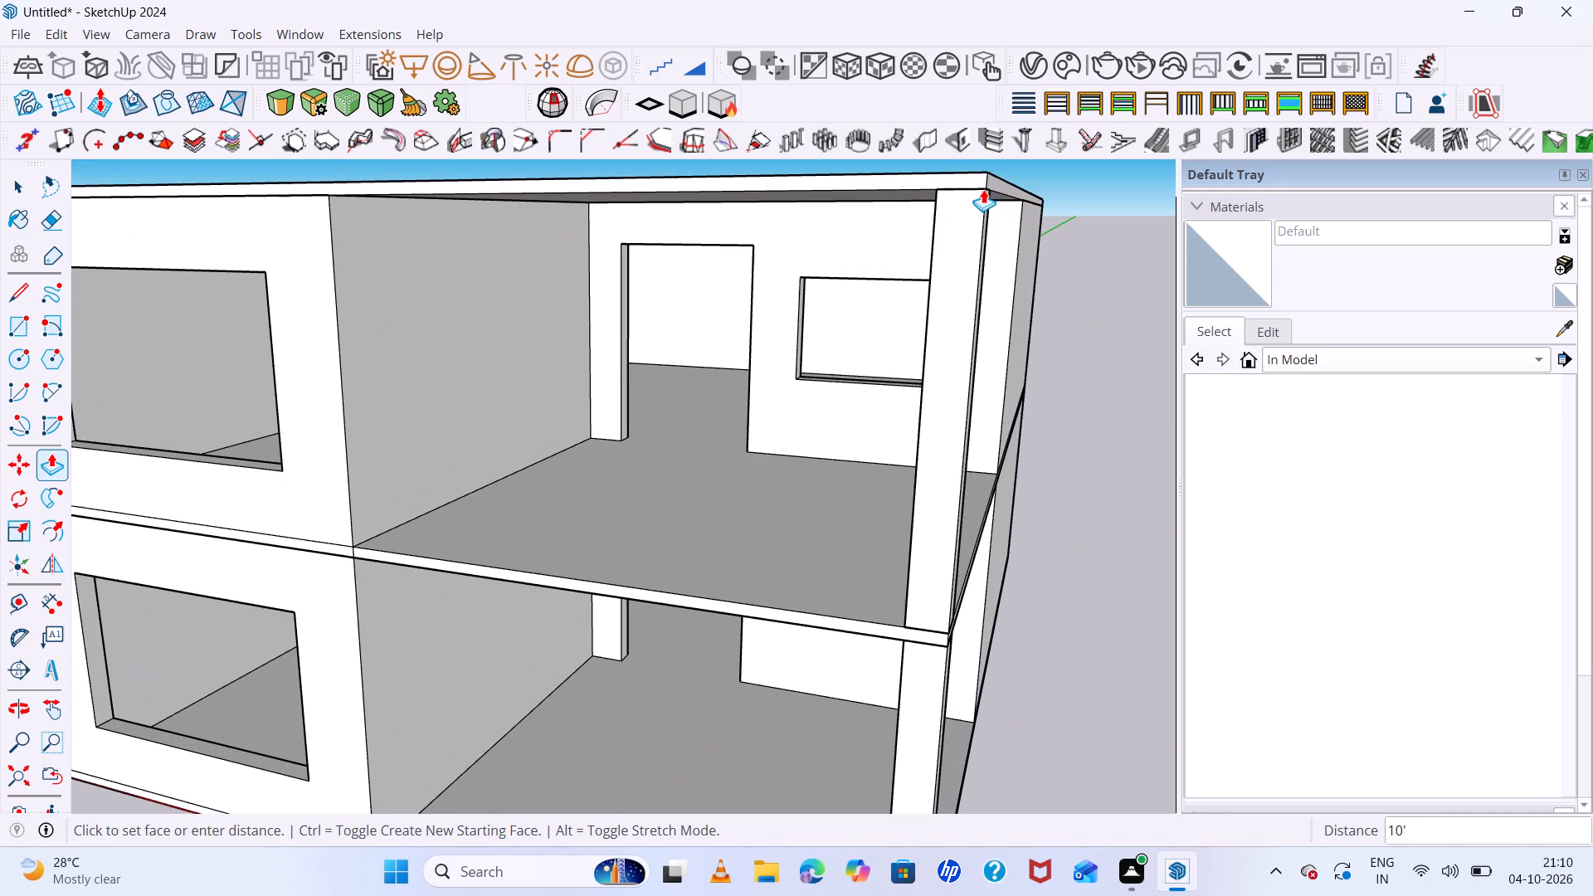
{"action": "left_click", "coordinate": [983, 189]}
{"action": "middle_click_drag", "start_coordinate": [906, 264], "coordinate": [684, 117]}
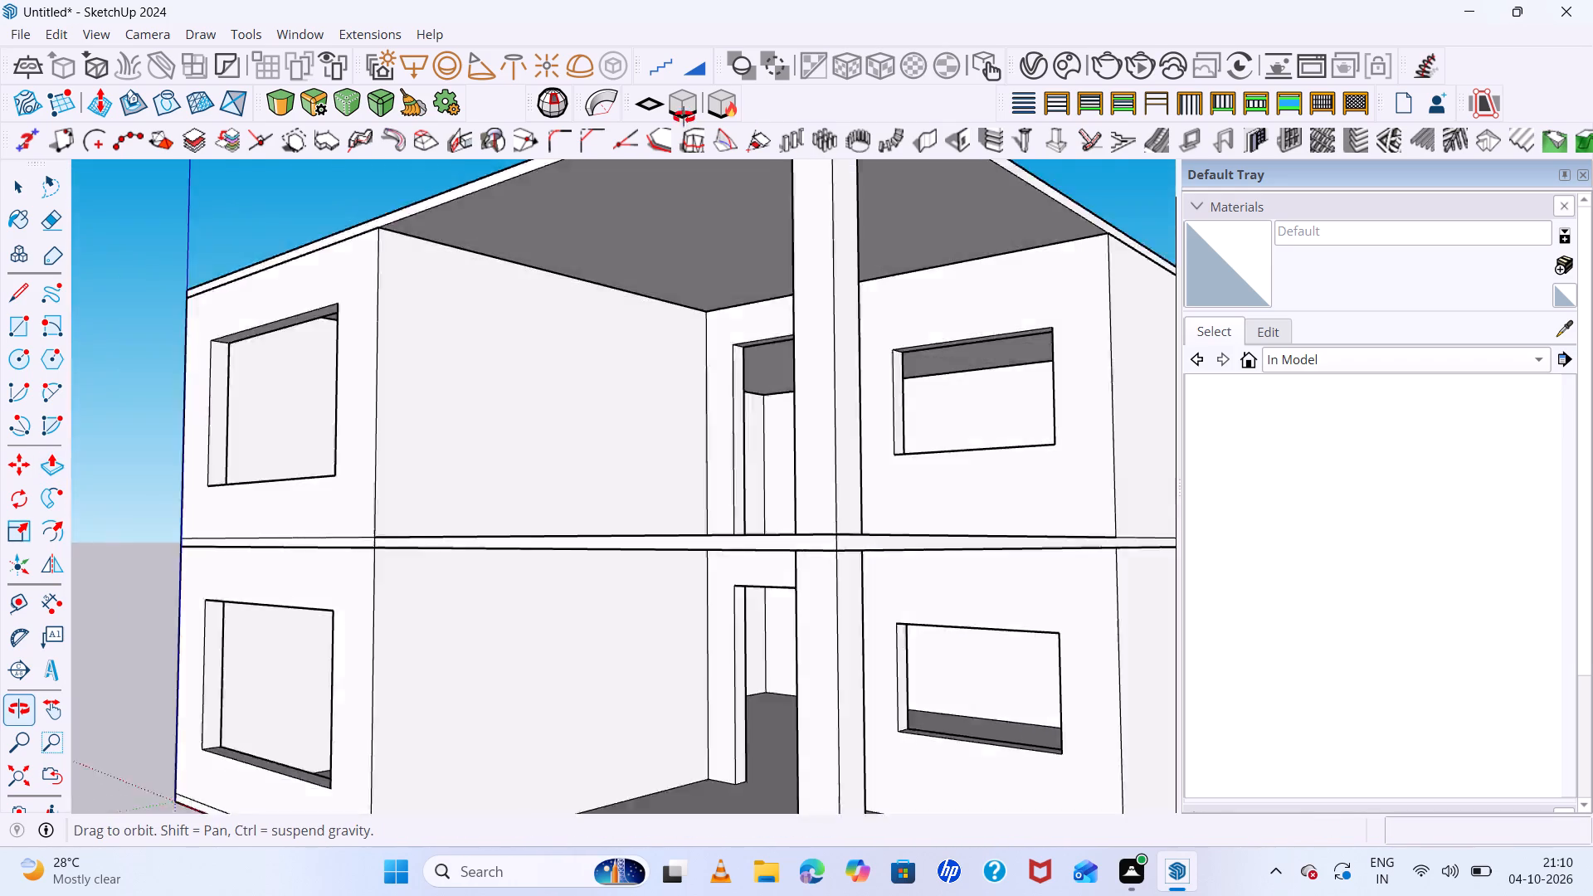
Examine the porch and balcony columns and both storeys from several angles.
{"action": "middle_click_drag", "start_coordinate": [684, 117], "coordinate": [1021, 274]}
{"action": "scroll", "coordinate": [922, 287], "scroll_direction": "down", "scroll_amount": 12}
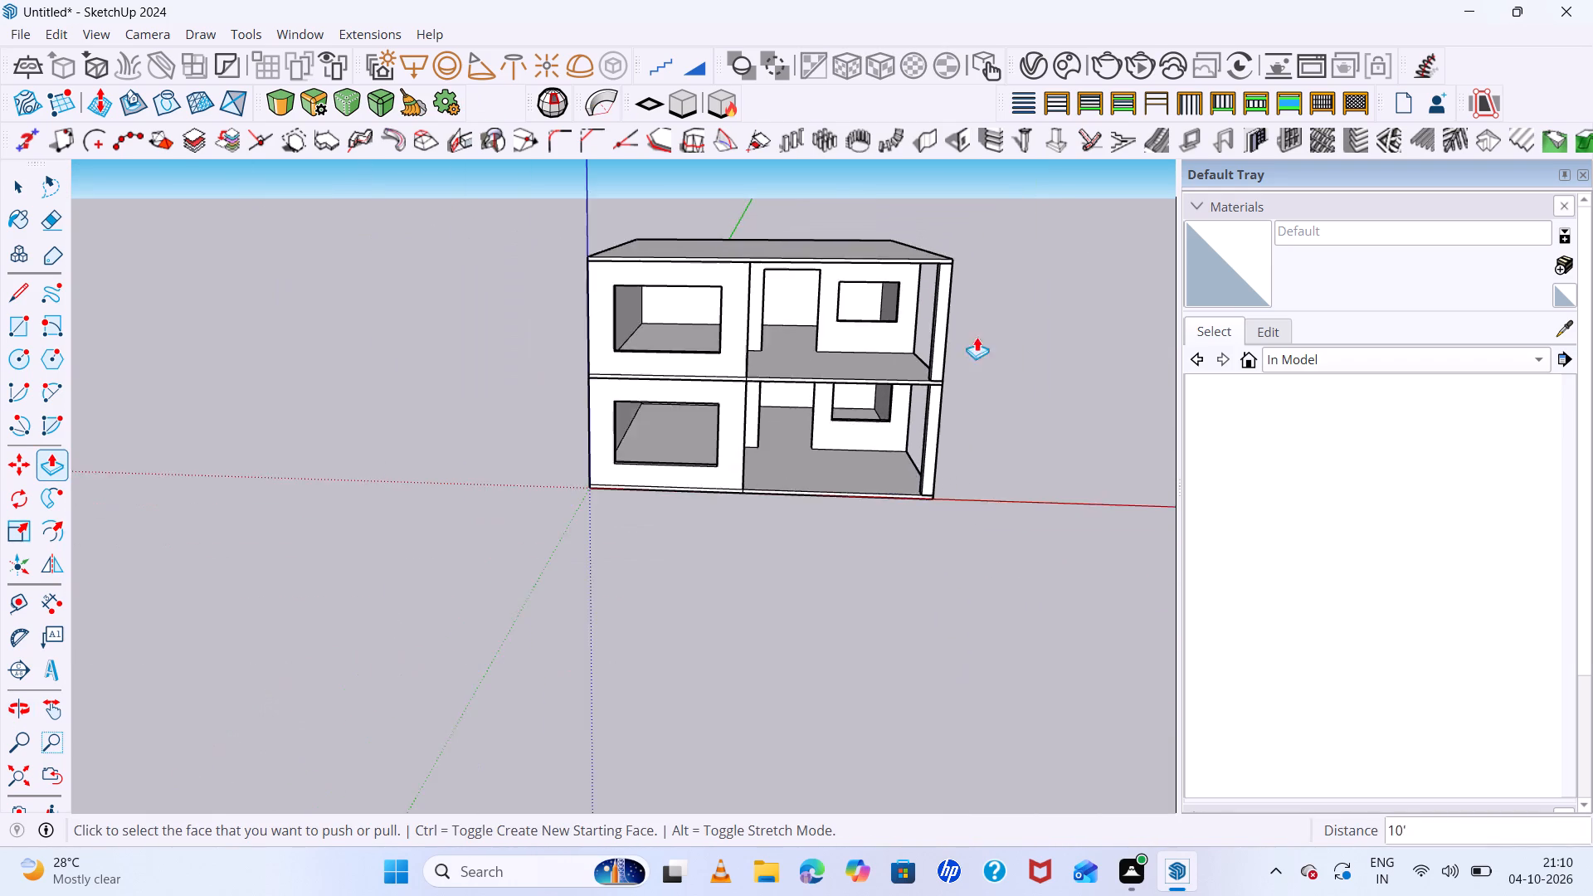
{"action": "middle_click_drag", "start_coordinate": [1016, 358], "coordinate": [923, 169]}
{"action": "middle_click", "coordinate": [923, 169]}
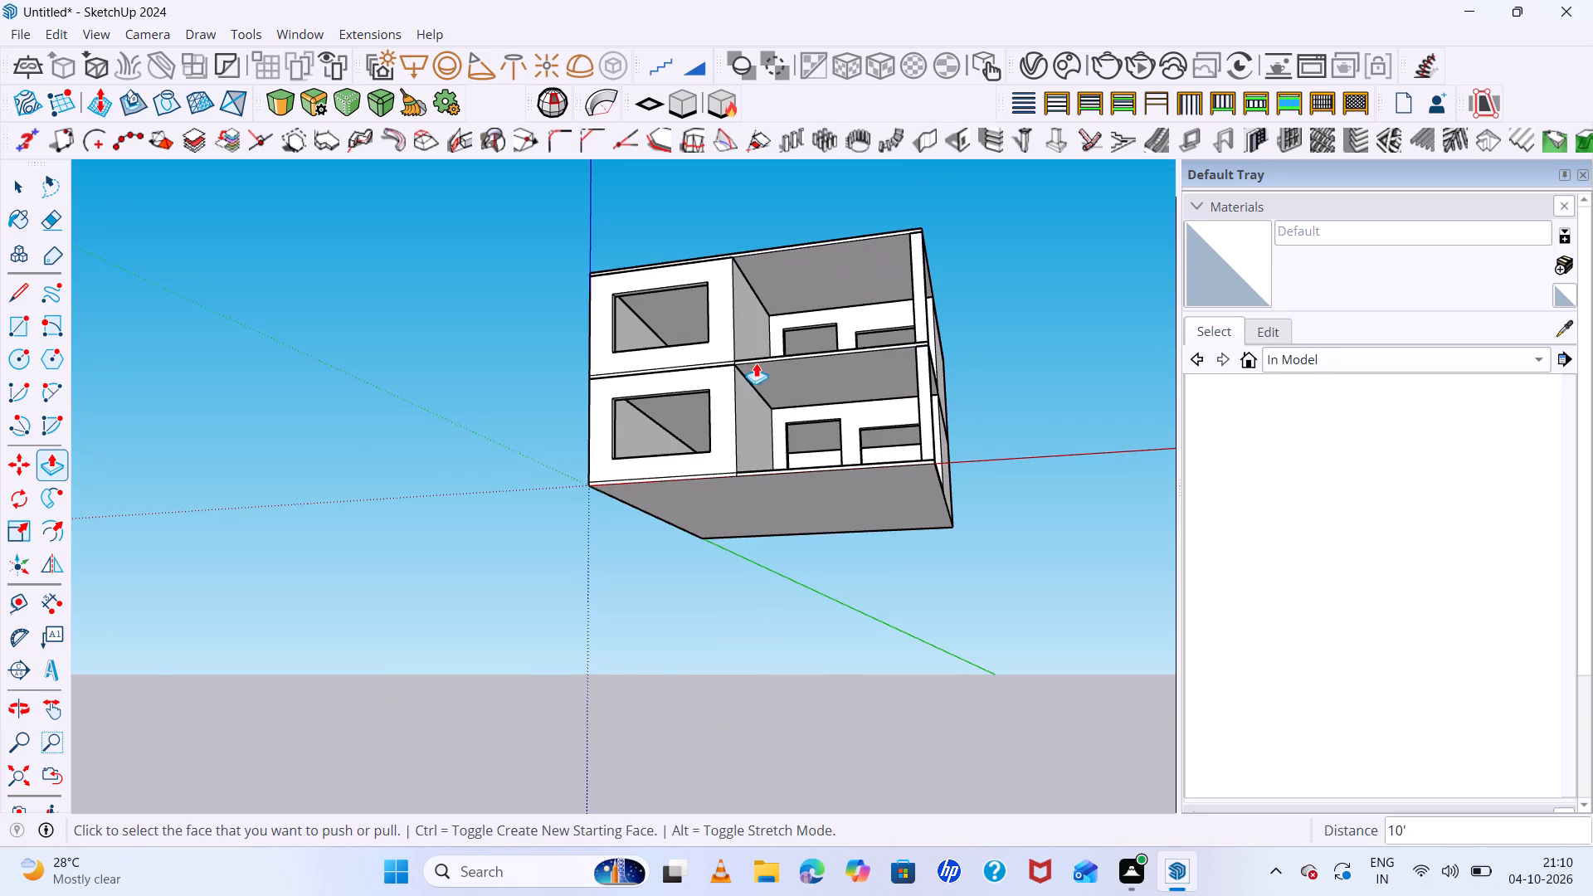
{"action": "scroll", "coordinate": [786, 374], "scroll_direction": "down", "scroll_amount": 4}
{"action": "scroll", "coordinate": [877, 267], "scroll_direction": "up", "scroll_amount": 5}
{"action": "middle_click_drag", "start_coordinate": [868, 270], "coordinate": [955, 436]}
{"action": "scroll", "coordinate": [967, 441], "scroll_direction": "up", "scroll_amount": 6}
{"action": "middle_click_drag", "start_coordinate": [968, 439], "coordinate": [972, 432]}
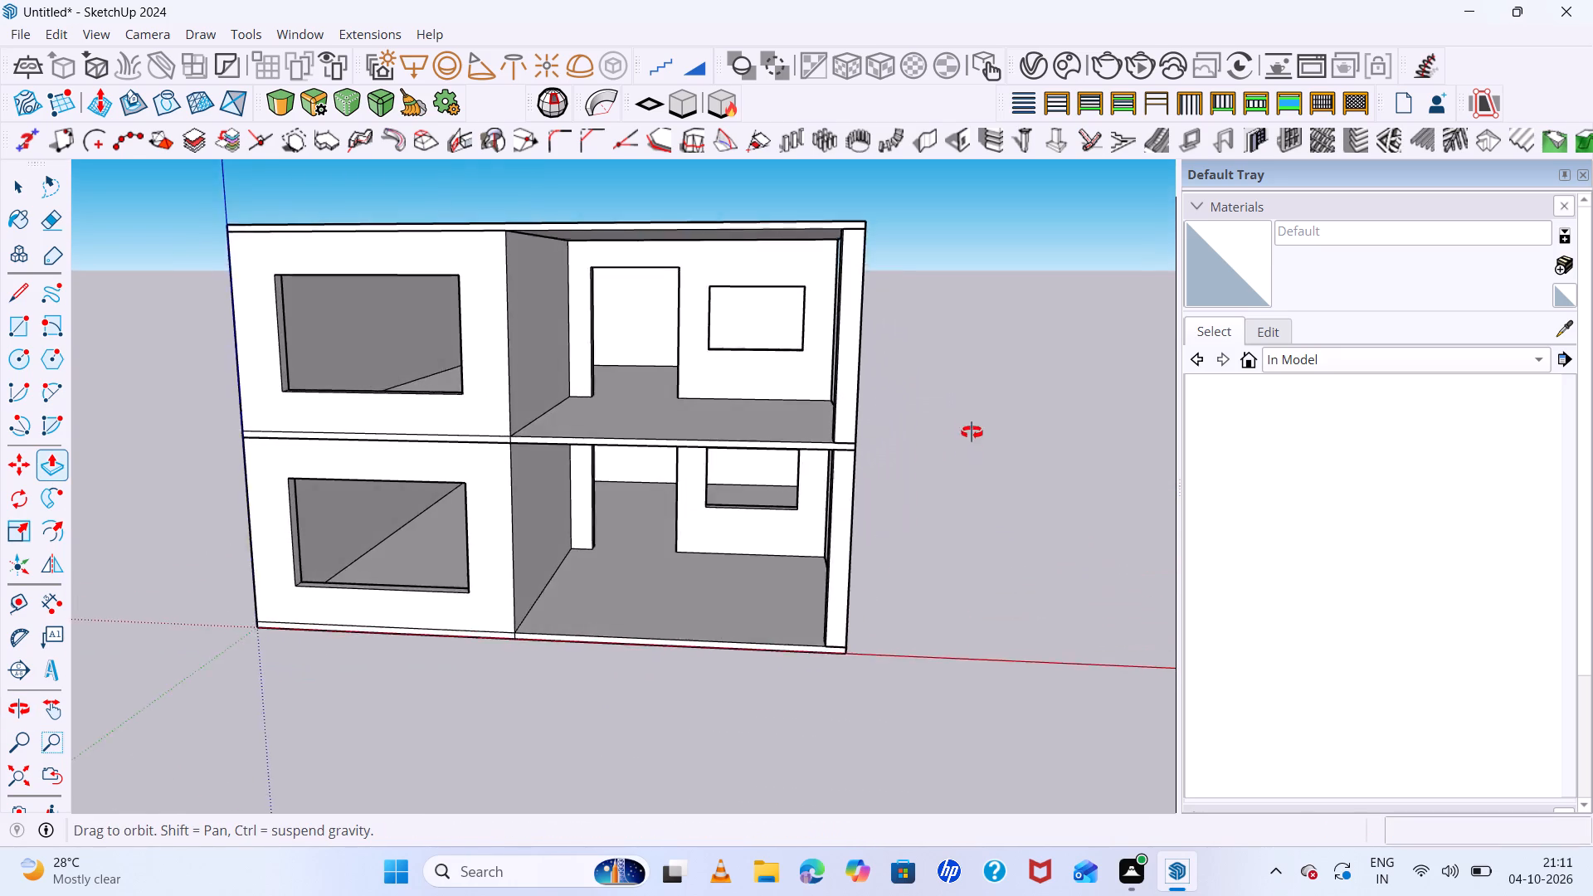
{"action": "middle_click_drag", "start_coordinate": [972, 432], "coordinate": [834, 416]}
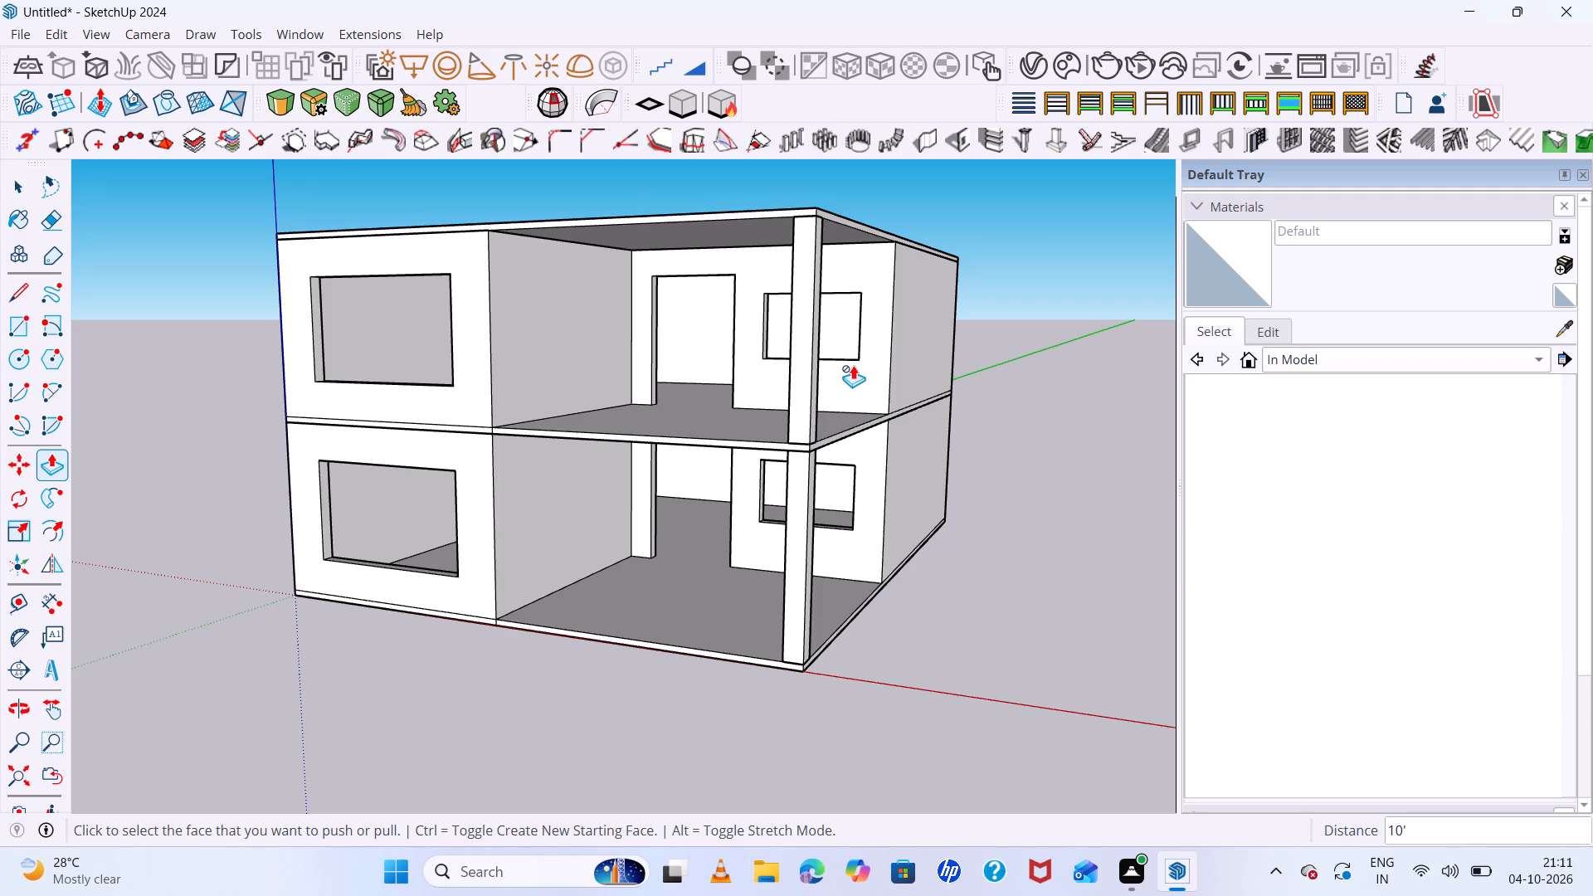
{"action": "scroll", "coordinate": [785, 363], "scroll_direction": "down", "scroll_amount": 3}
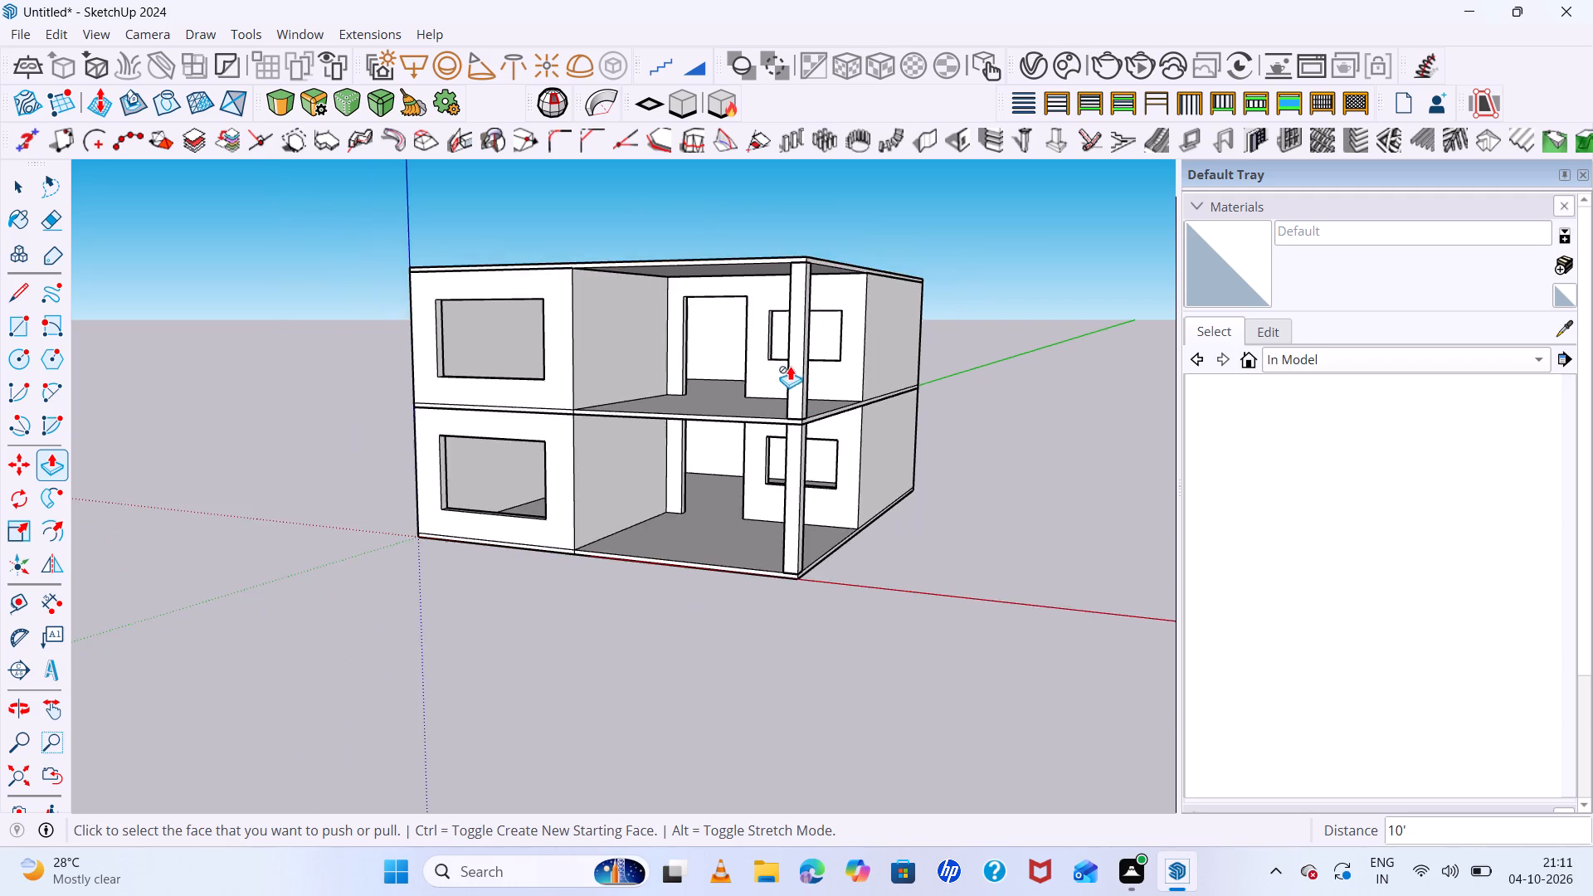
{"action": "middle_click_drag", "start_coordinate": [831, 421], "coordinate": [790, 314]}
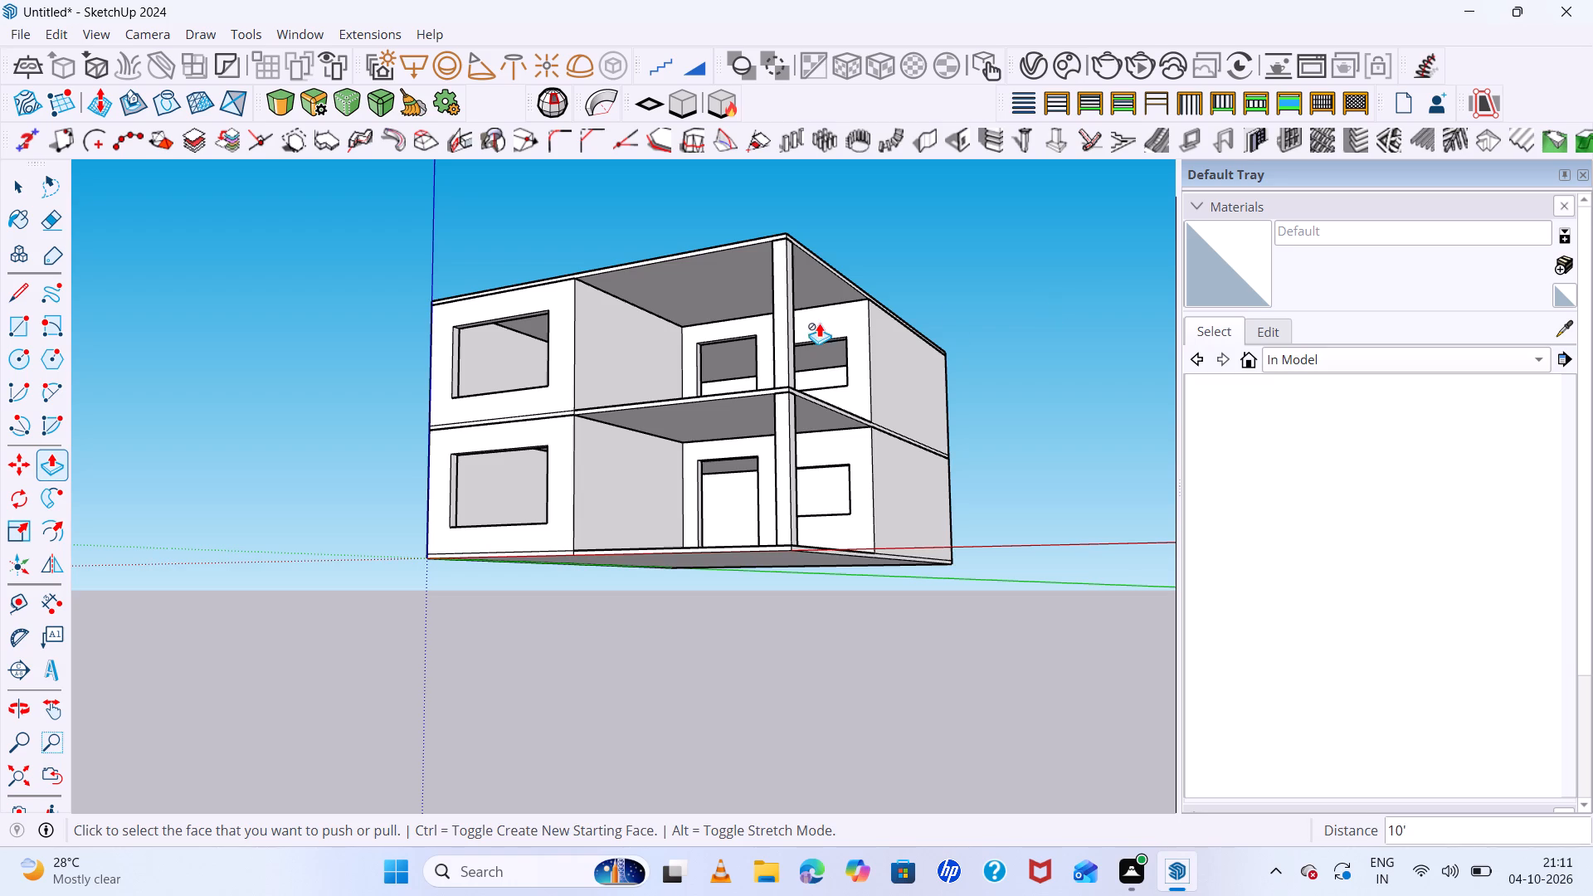
Draw a 15' 11" by 1' rectangle along the balcony slab's front edge, from the side wall to the column.
{"action": "middle_click_drag", "start_coordinate": [819, 327], "coordinate": [1053, 561]}
{"action": "scroll", "coordinate": [775, 423], "scroll_direction": "up", "scroll_amount": 6}
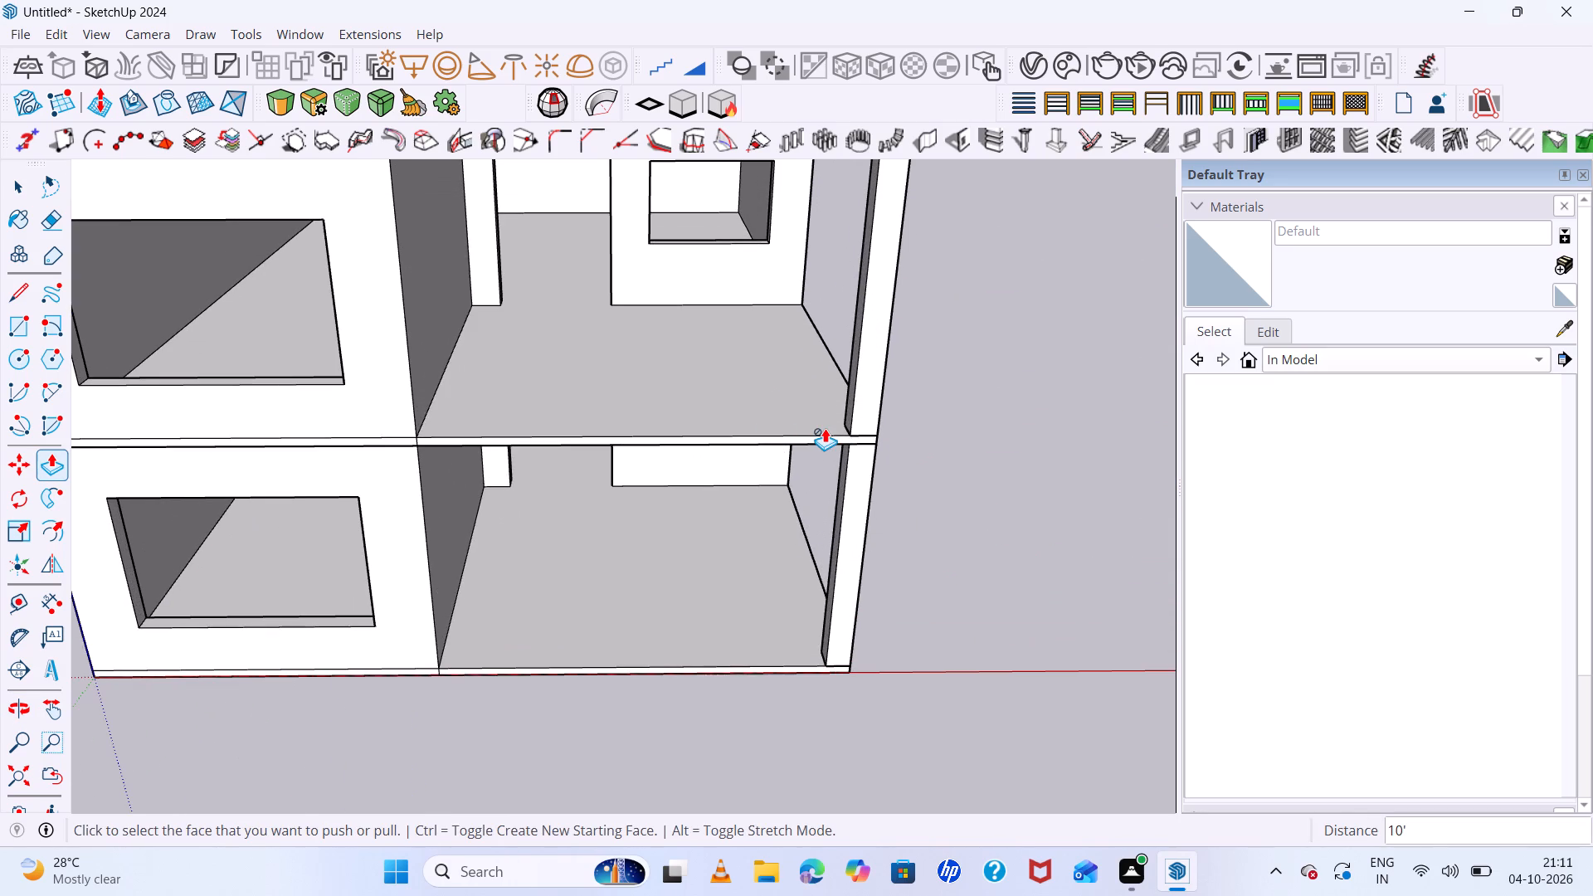
{"action": "key", "text": "r"}
{"action": "scroll", "coordinate": [589, 376], "scroll_direction": "up", "scroll_amount": 5}
{"action": "left_click", "coordinate": [309, 479]}
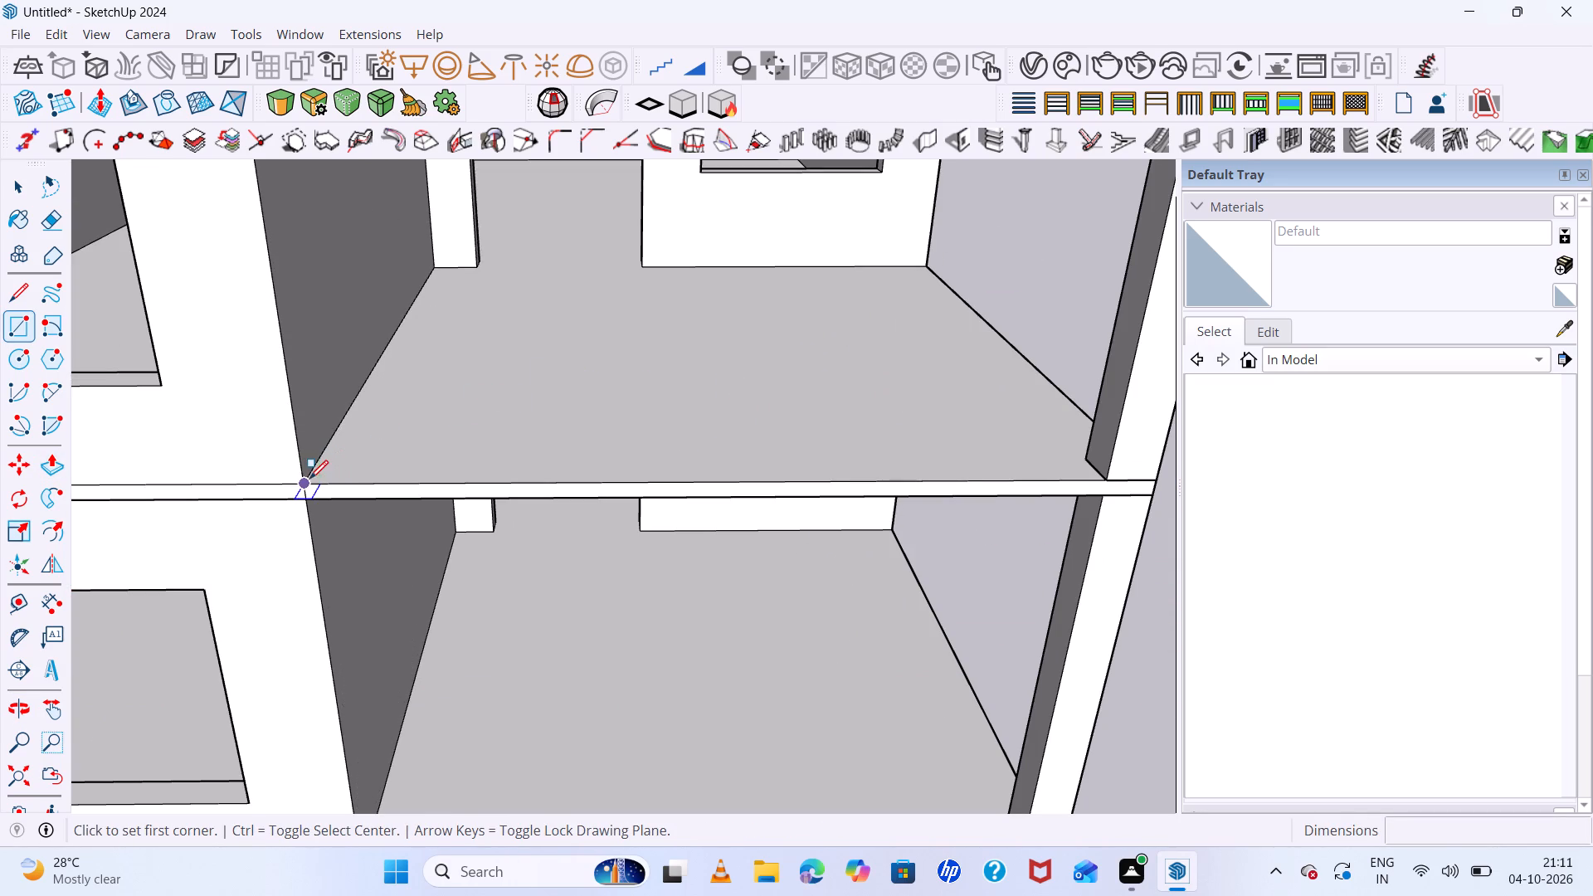
{"action": "left_click", "coordinate": [1082, 460]}
Extrude the balcony's front-edge rectangle upward about 1' to form a low parapet.
{"action": "middle_click_drag", "start_coordinate": [1005, 445], "coordinate": [1016, 521]}
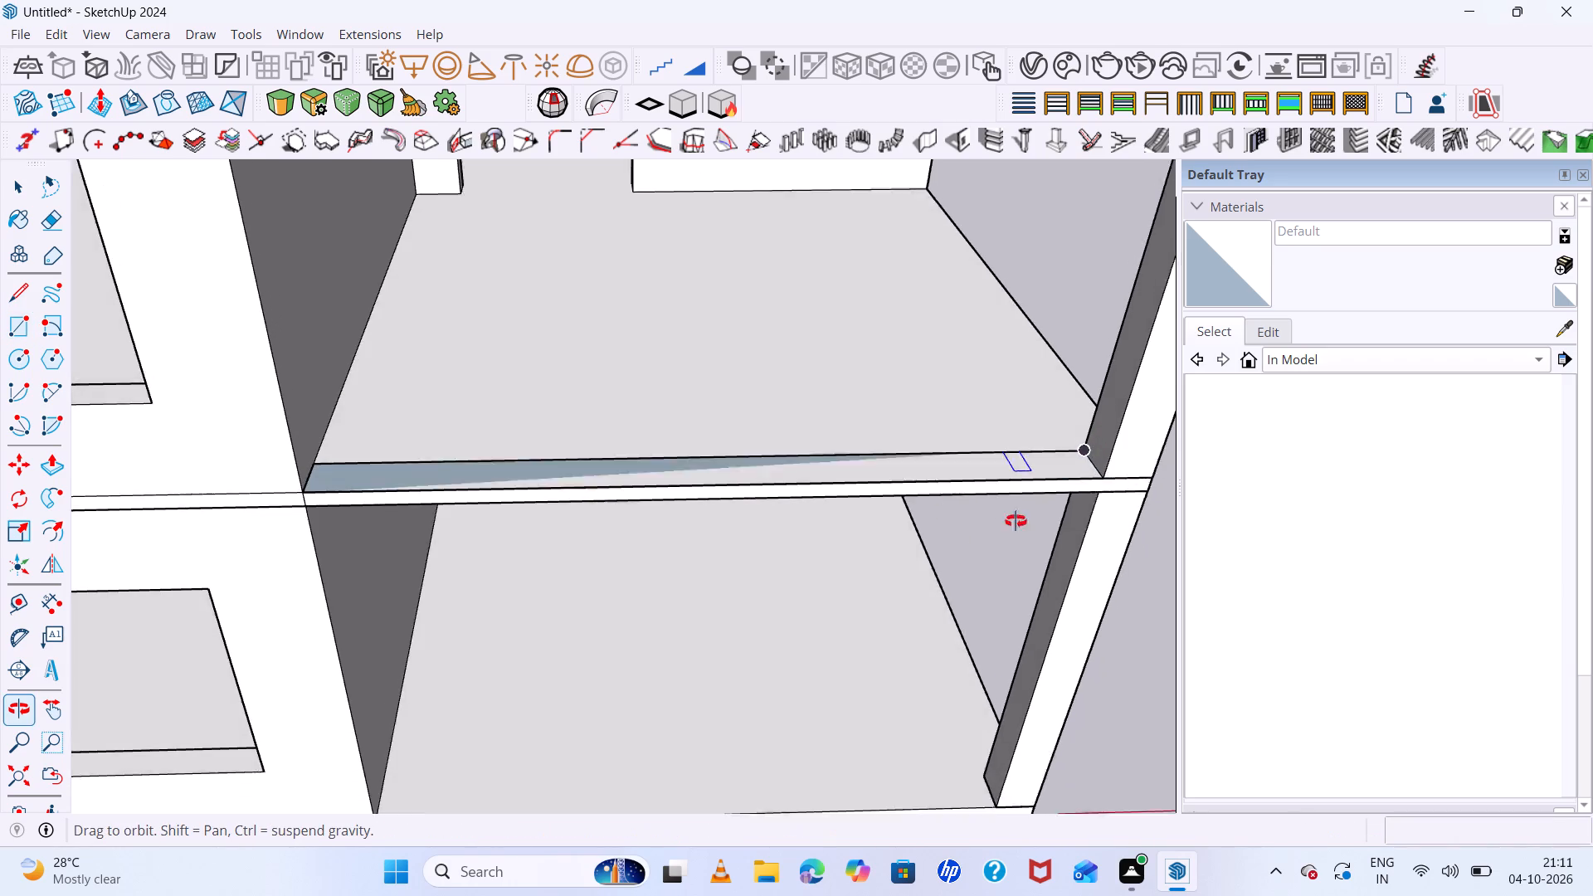
{"action": "middle_click_drag", "start_coordinate": [1016, 521], "coordinate": [1017, 535]}
{"action": "key", "text": "p"}
{"action": "left_click", "coordinate": [1048, 463]}
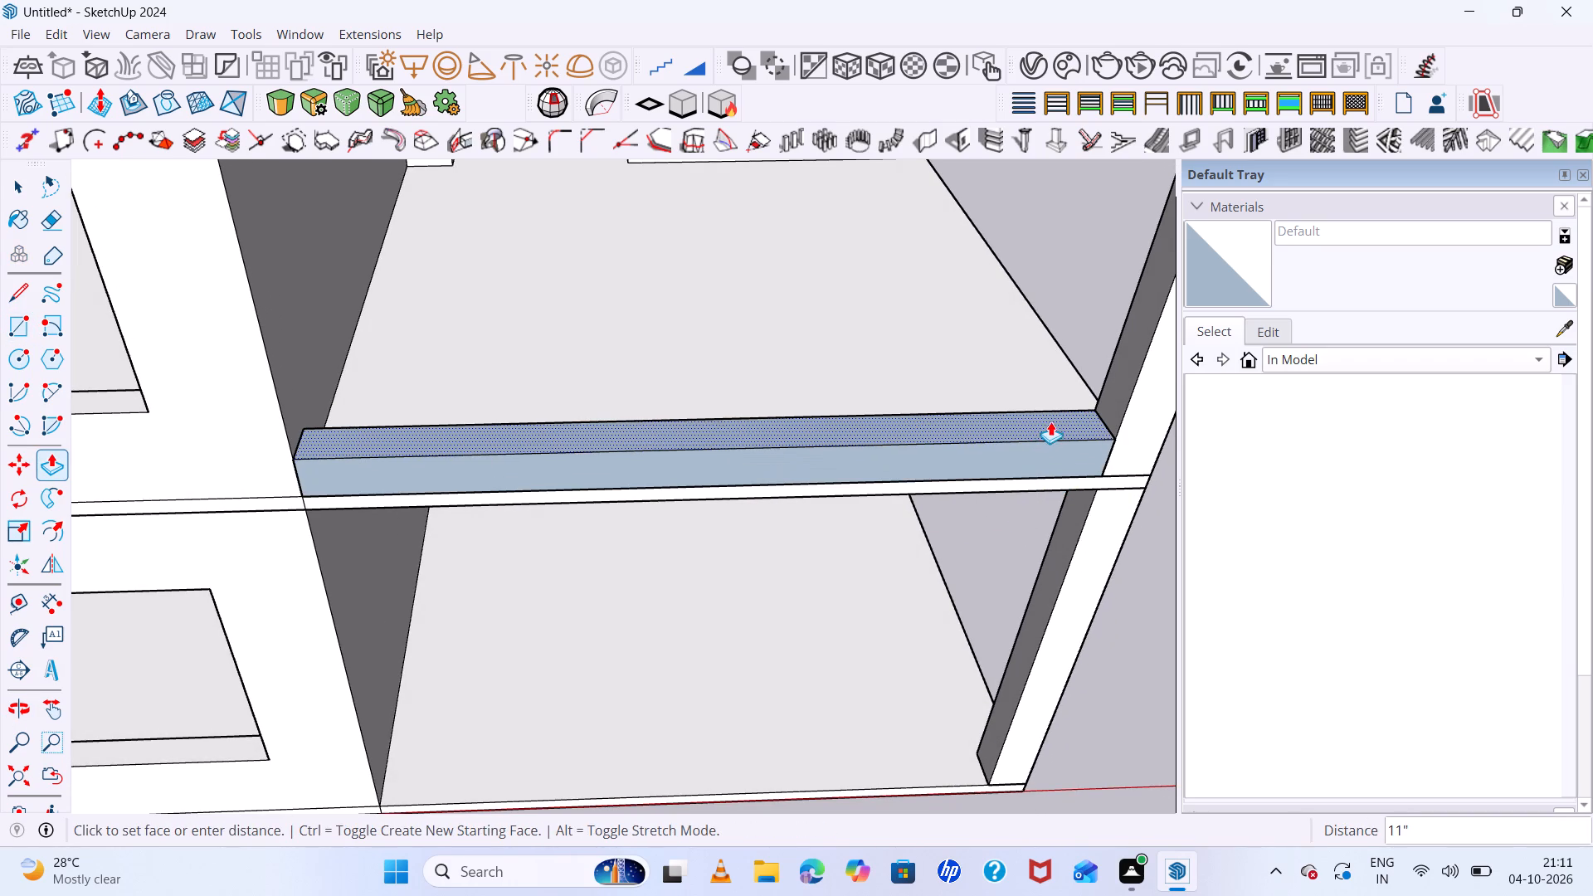
{"action": "left_click", "coordinate": [1050, 418]}
Reverse the top and front faces of the balcony parapet.
{"action": "key", "text": "space"}
{"action": "triple_click", "coordinate": [1024, 421]}
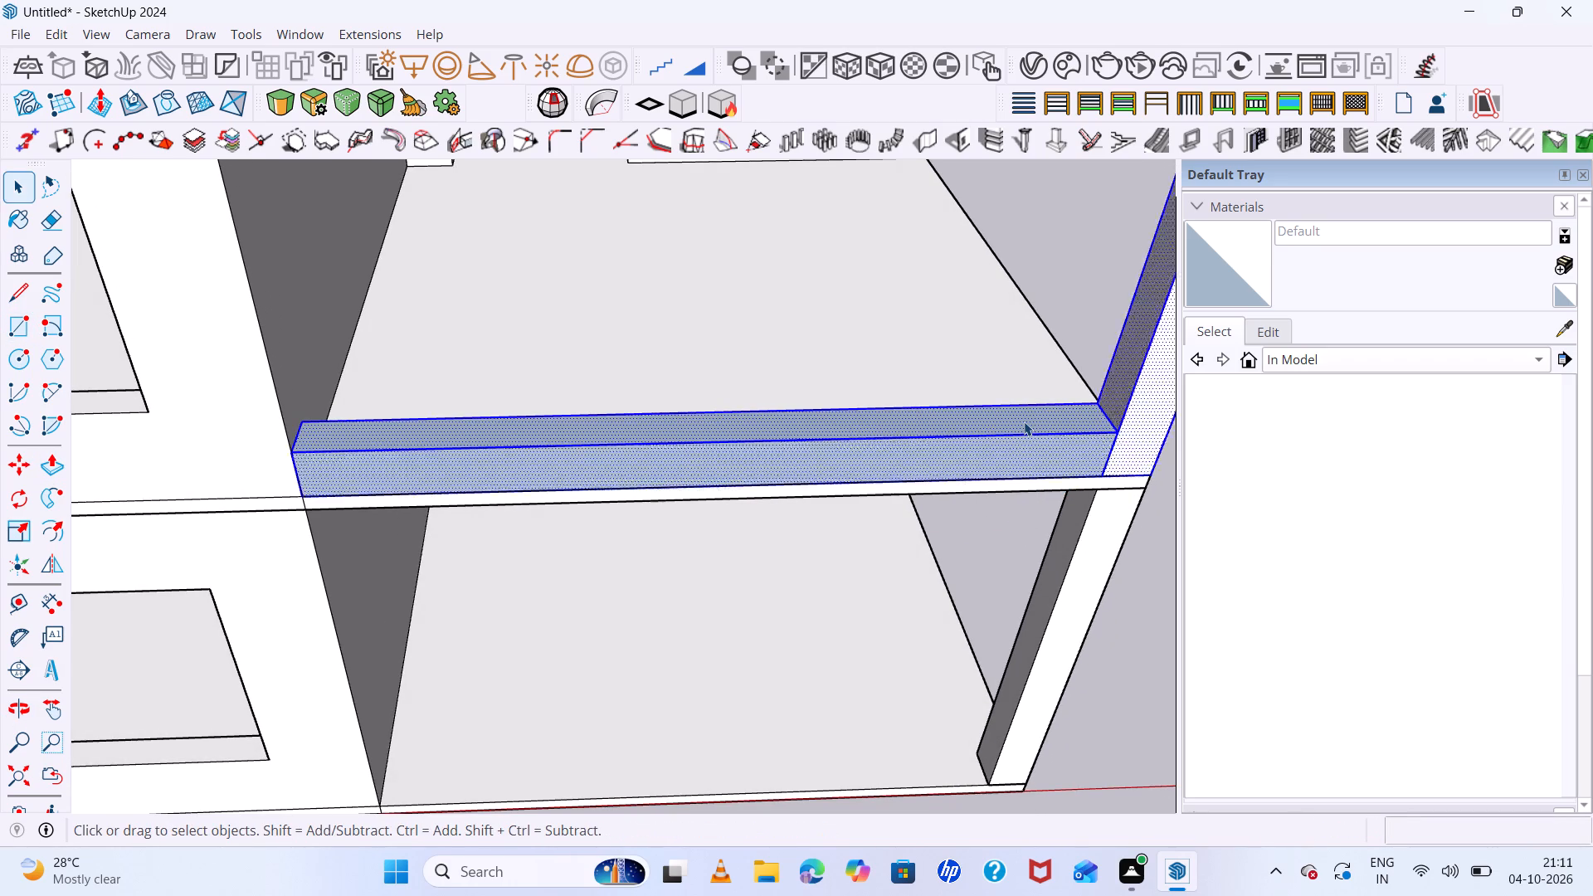
{"action": "left_click", "coordinate": [1022, 432]}
{"action": "left_click", "coordinate": [1022, 432]}
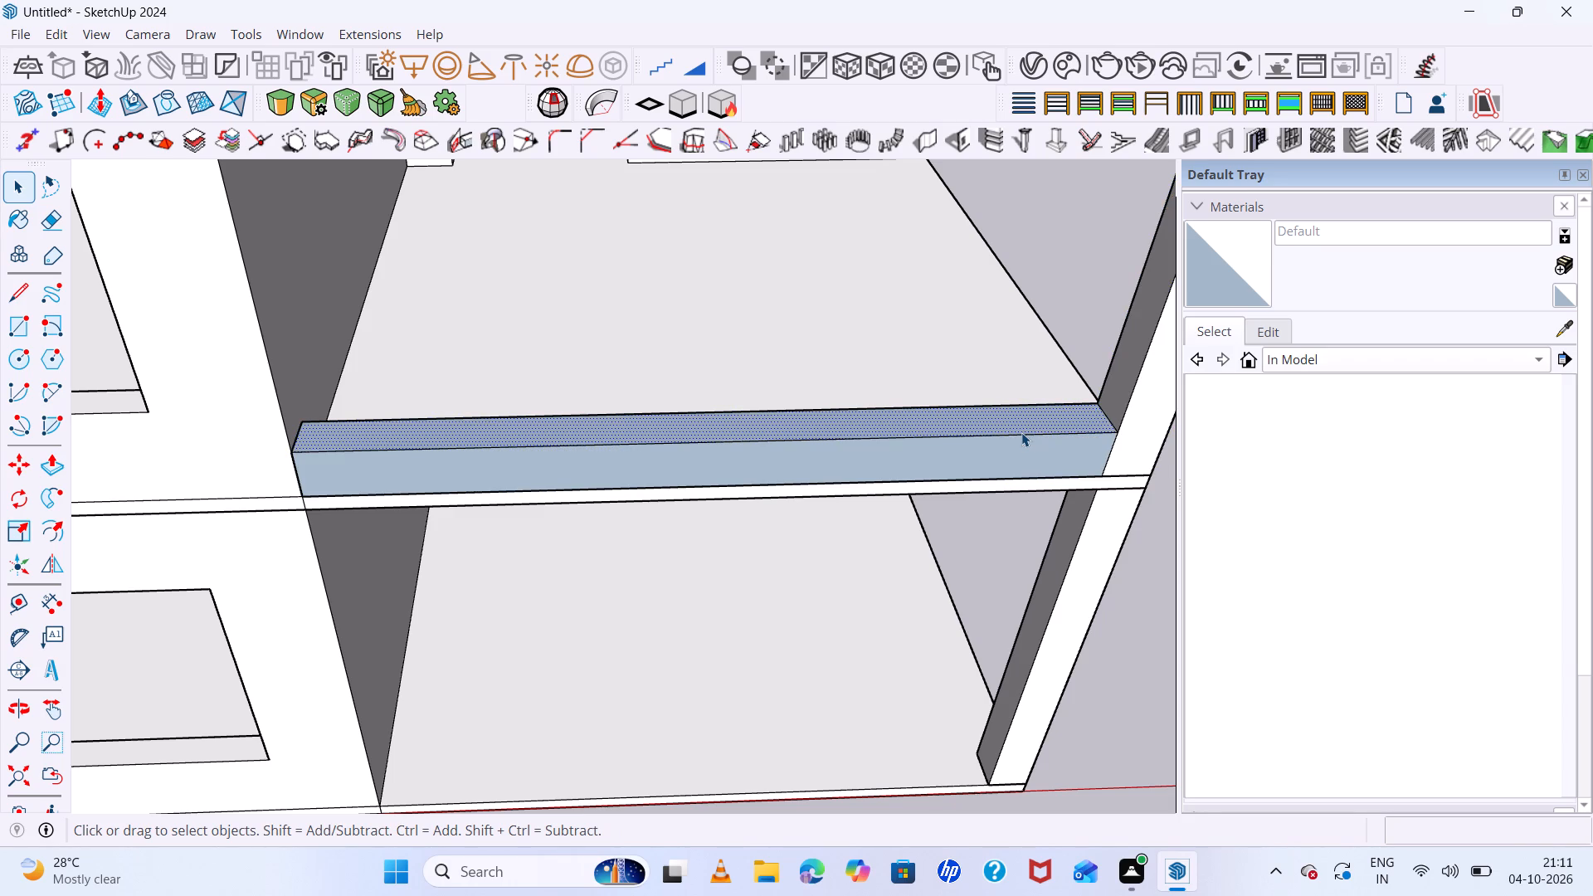
{"action": "left_click", "coordinate": [1021, 432]}
{"action": "left_click", "coordinate": [1021, 432]}
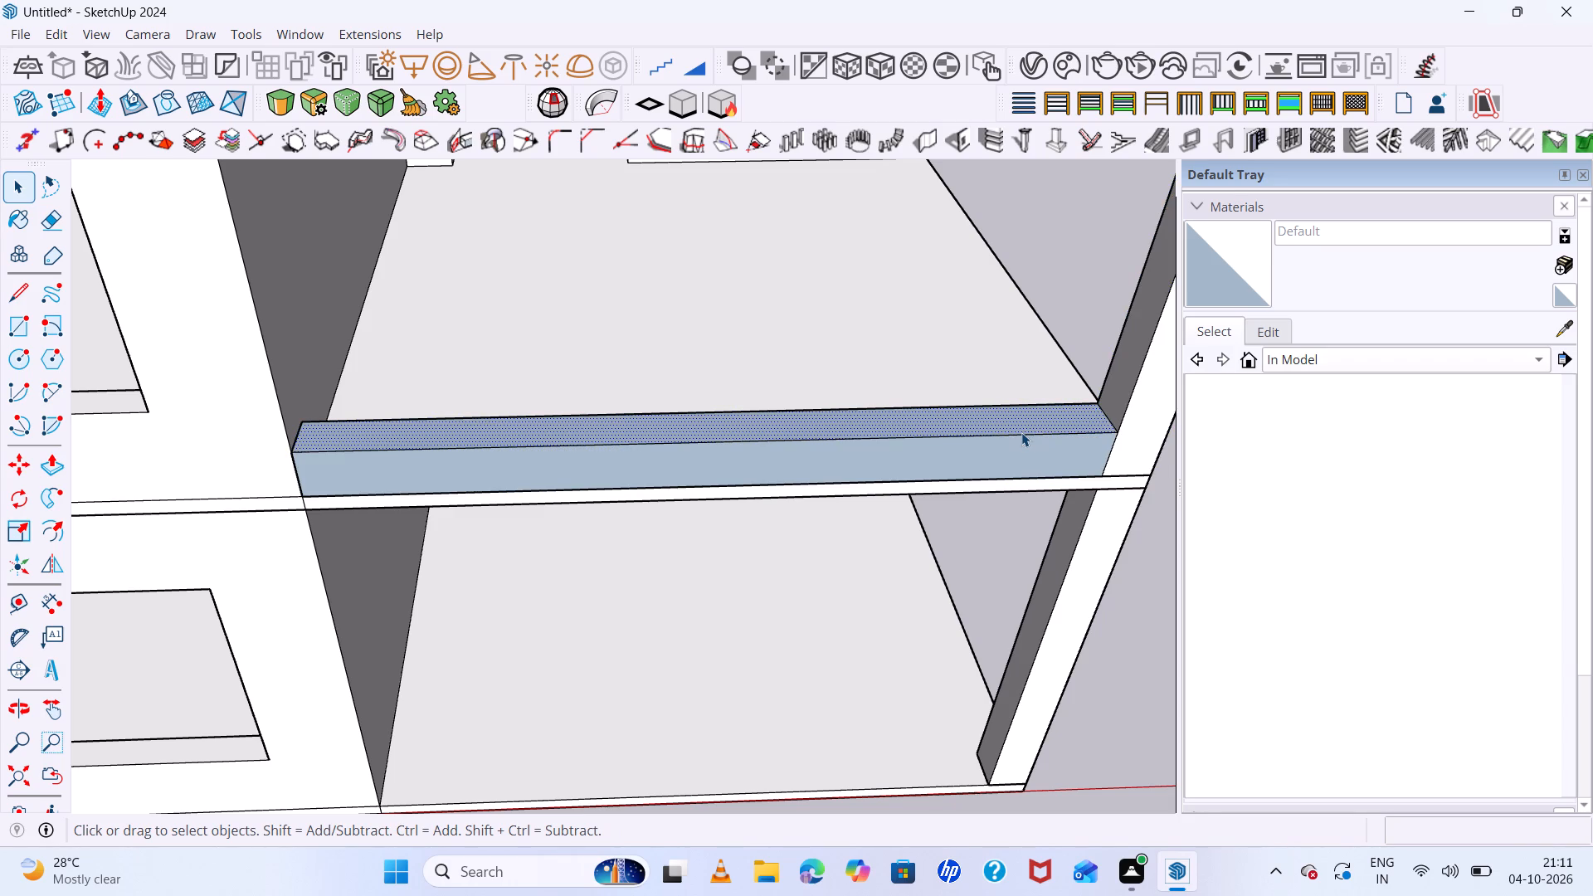
{"action": "right_click", "coordinate": [1021, 432]}
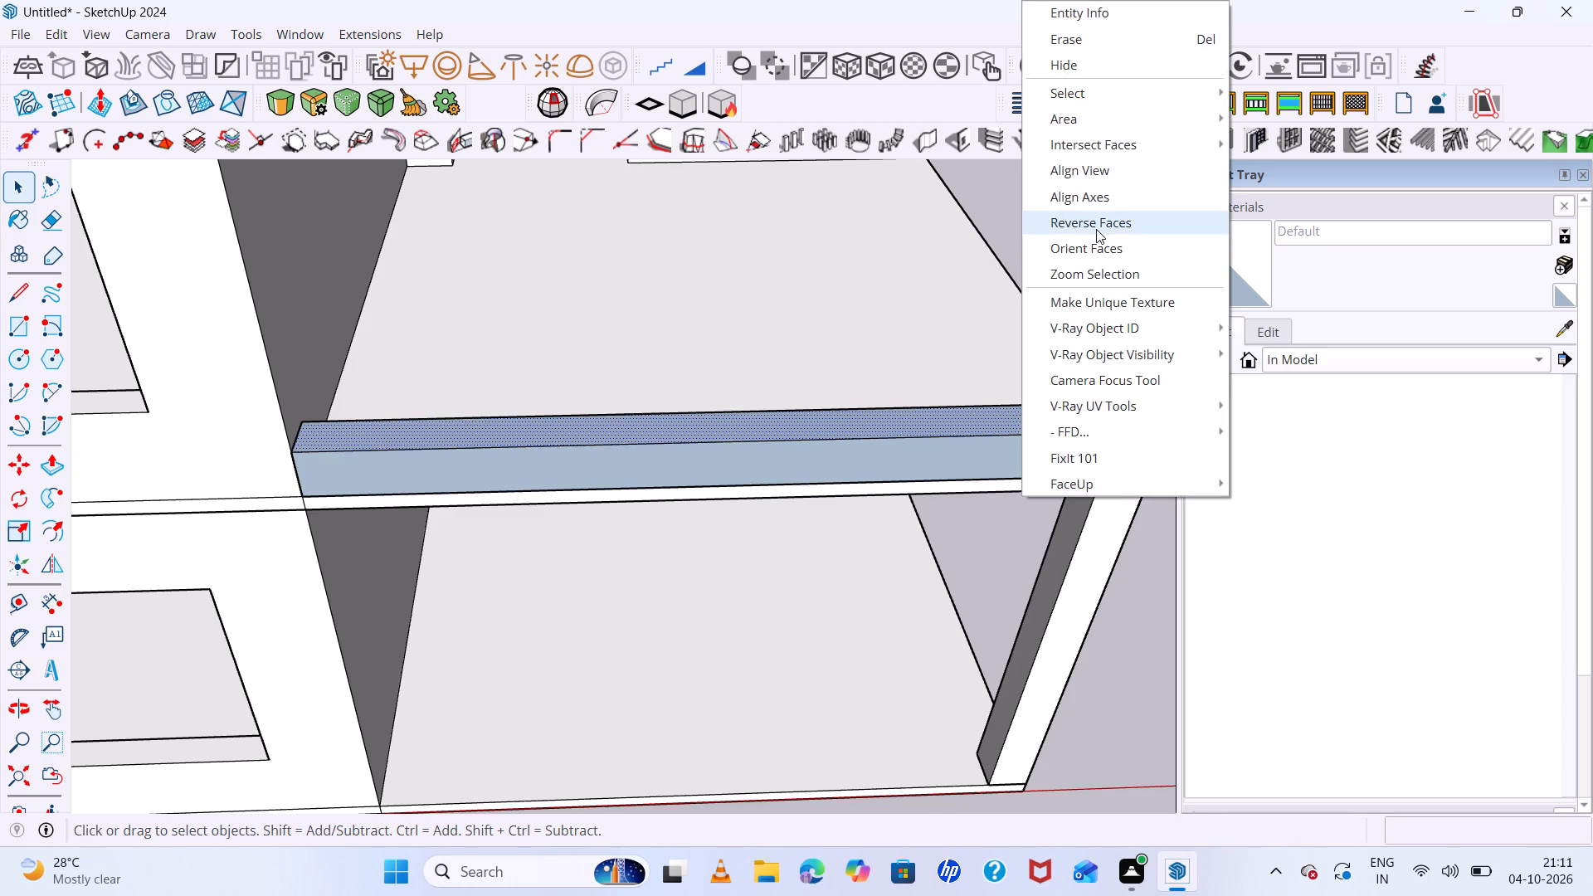
{"action": "left_click", "coordinate": [1089, 223]}
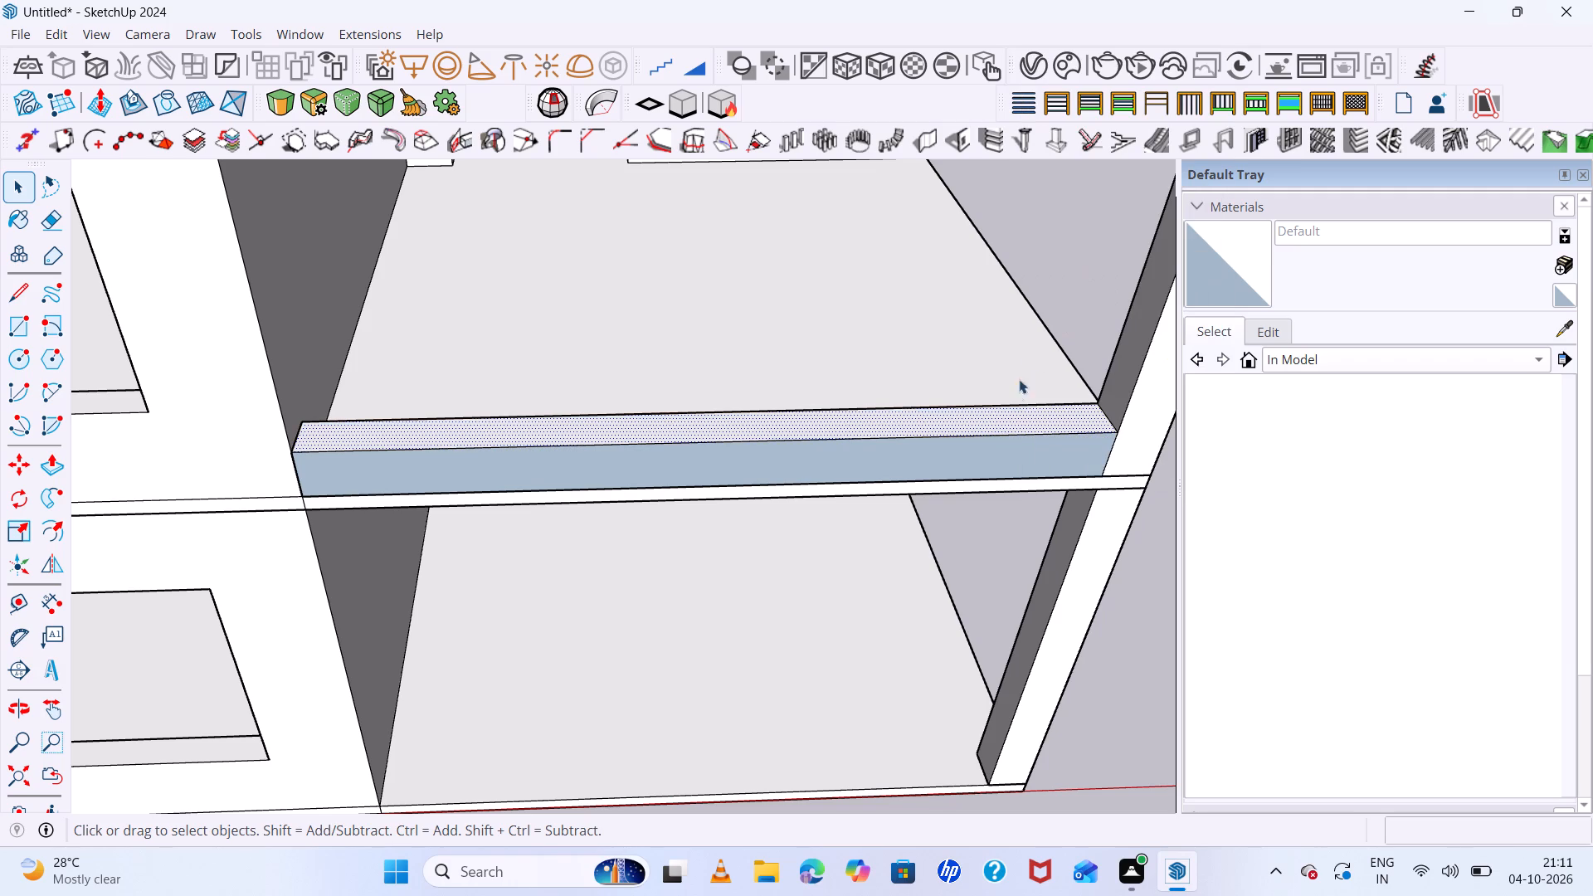
{"action": "left_click", "coordinate": [1001, 452]}
{"action": "right_click", "coordinate": [1001, 451]}
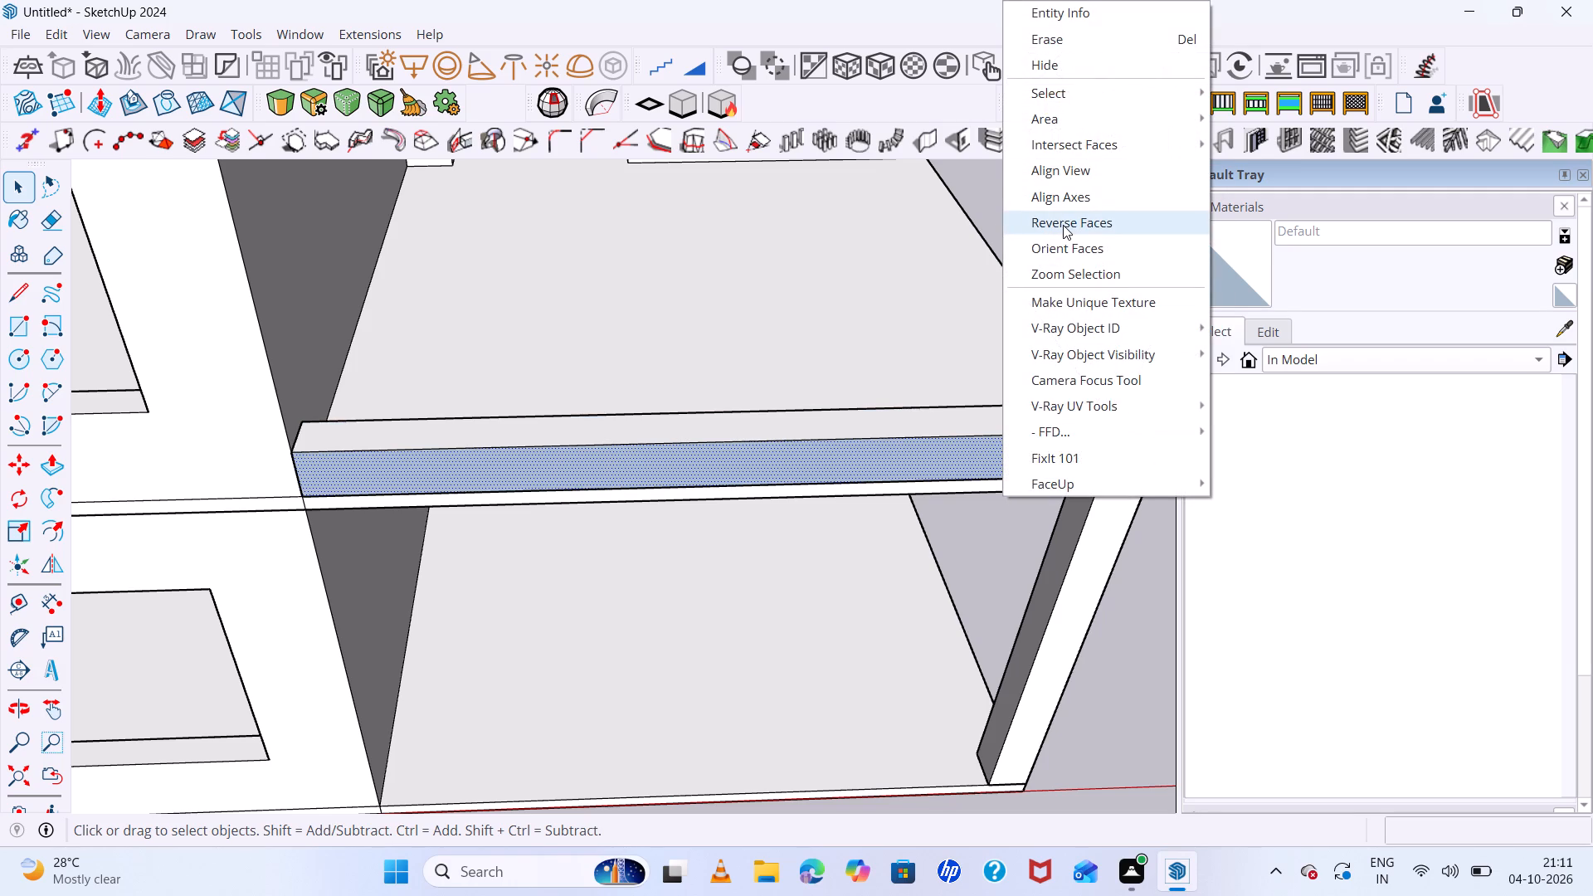
{"action": "left_click", "coordinate": [1063, 225]}
Reverse the parapet's inner face on the balcony side and clear the selection.
{"action": "middle_click_drag", "start_coordinate": [1171, 436], "coordinate": [0, 286]}
{"action": "double_click", "coordinate": [452, 422]}
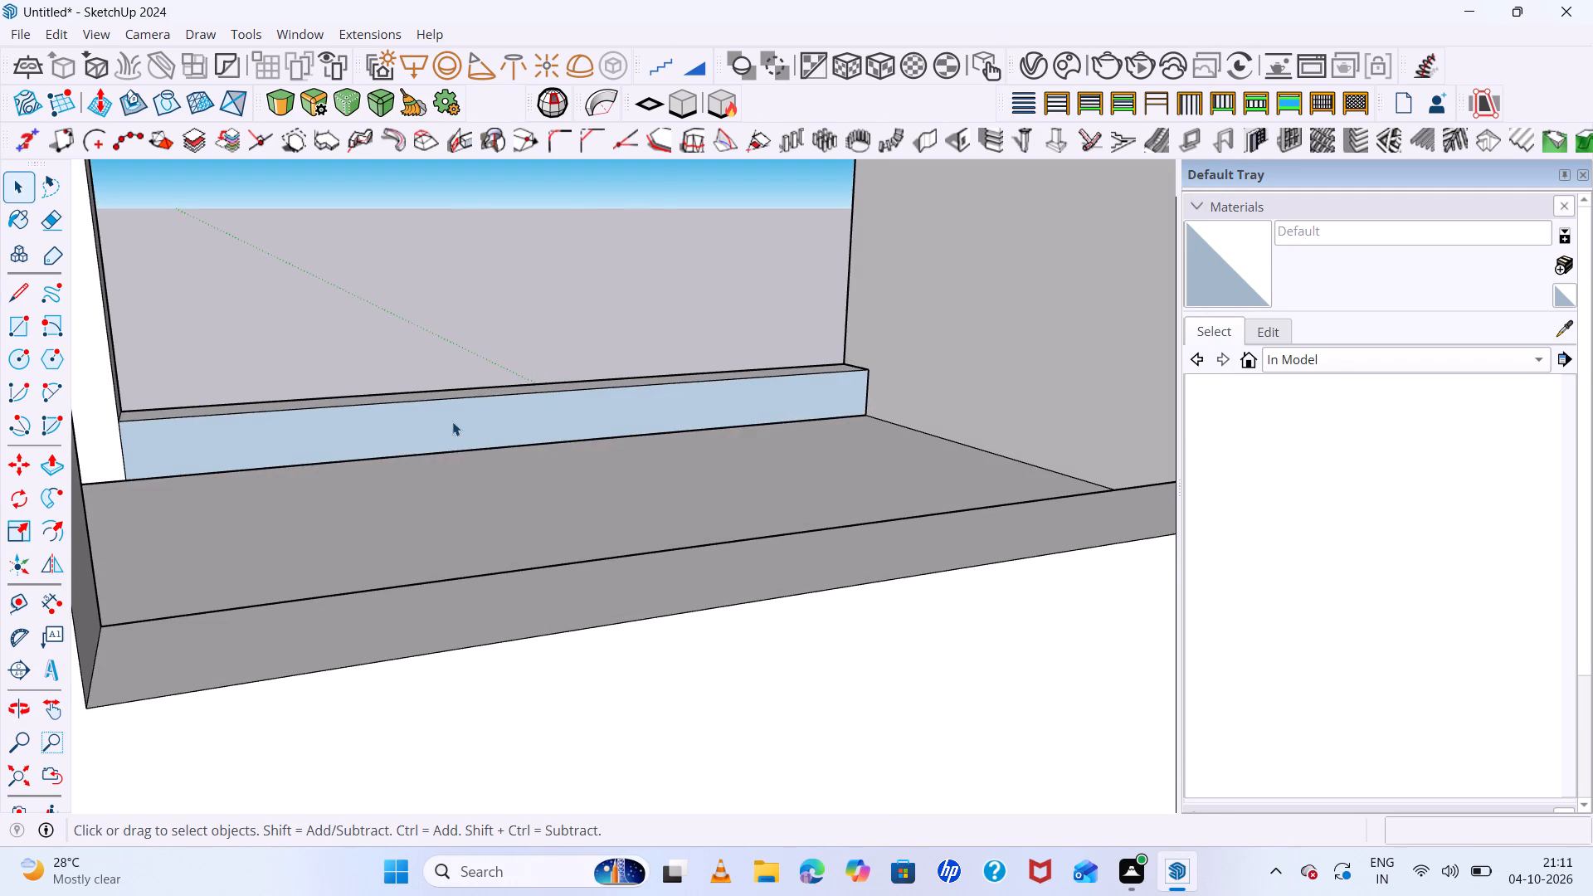
{"action": "right_click", "coordinate": [453, 421]}
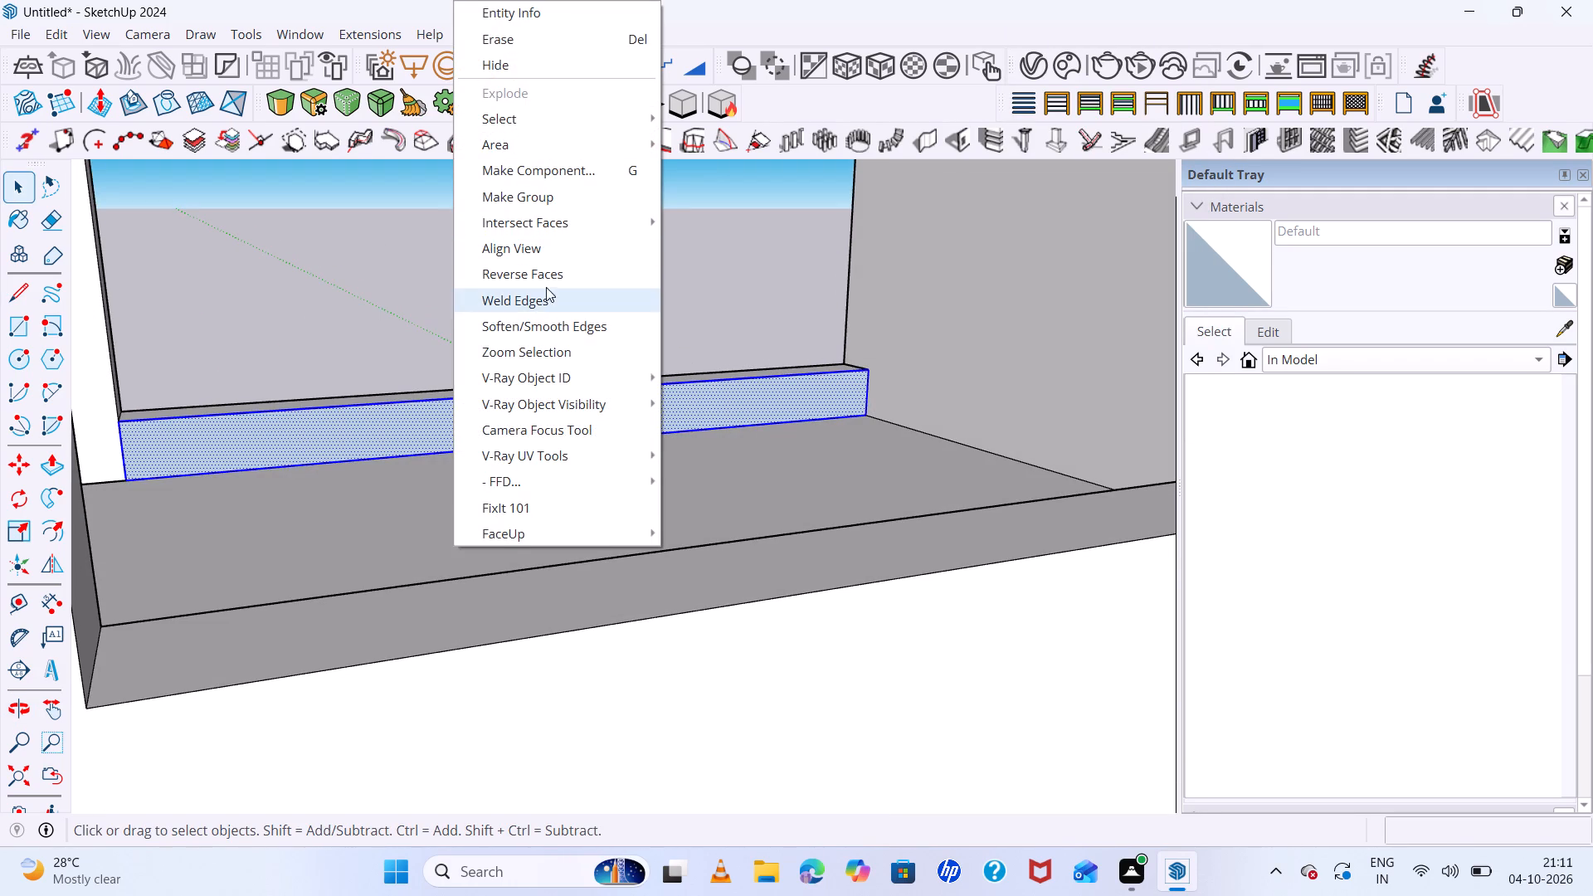
{"action": "left_click", "coordinate": [548, 280]}
{"action": "middle_click_drag", "start_coordinate": [471, 382], "coordinate": [1292, 554]}
{"action": "scroll", "coordinate": [644, 332], "scroll_direction": "down", "scroll_amount": 11}
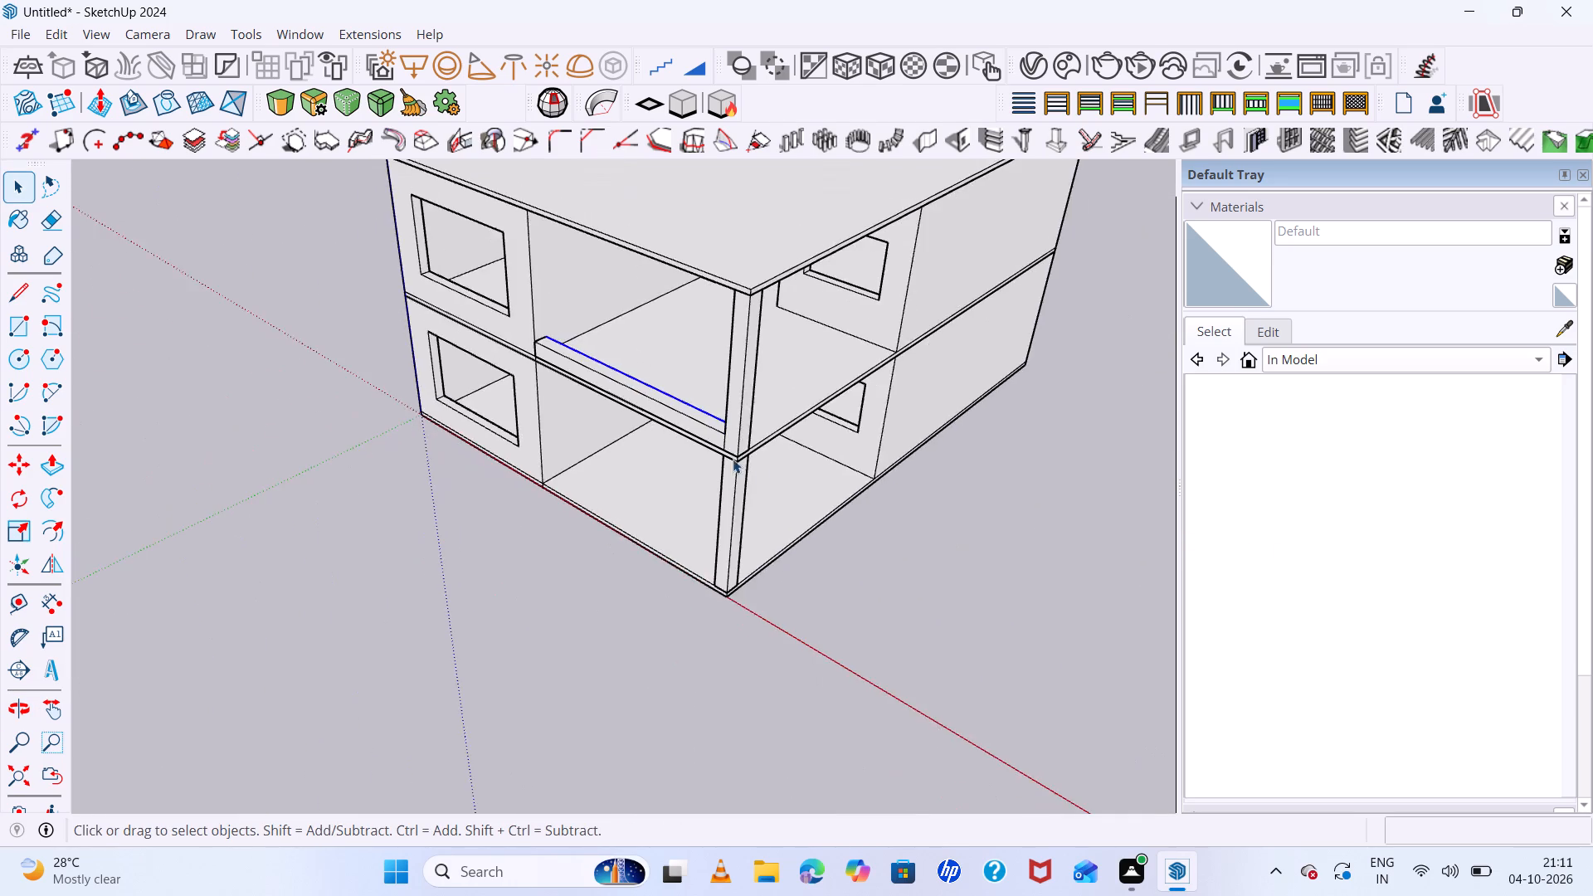
{"action": "middle_click_drag", "start_coordinate": [811, 487], "coordinate": [1044, 538]}
{"action": "key", "text": "space"}
{"action": "left_click", "coordinate": [901, 401]}
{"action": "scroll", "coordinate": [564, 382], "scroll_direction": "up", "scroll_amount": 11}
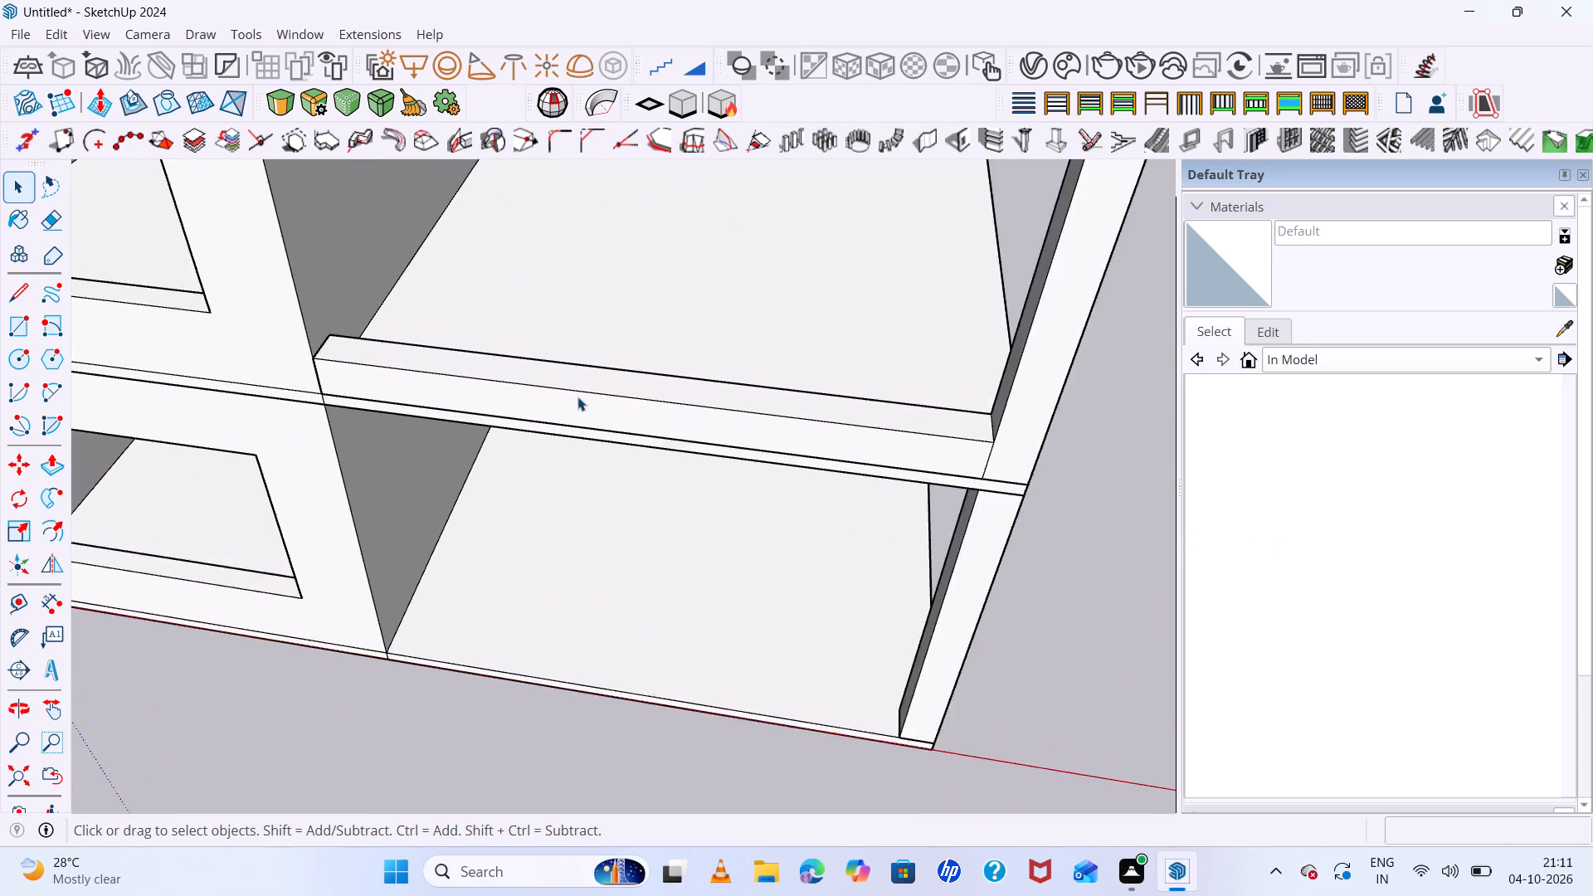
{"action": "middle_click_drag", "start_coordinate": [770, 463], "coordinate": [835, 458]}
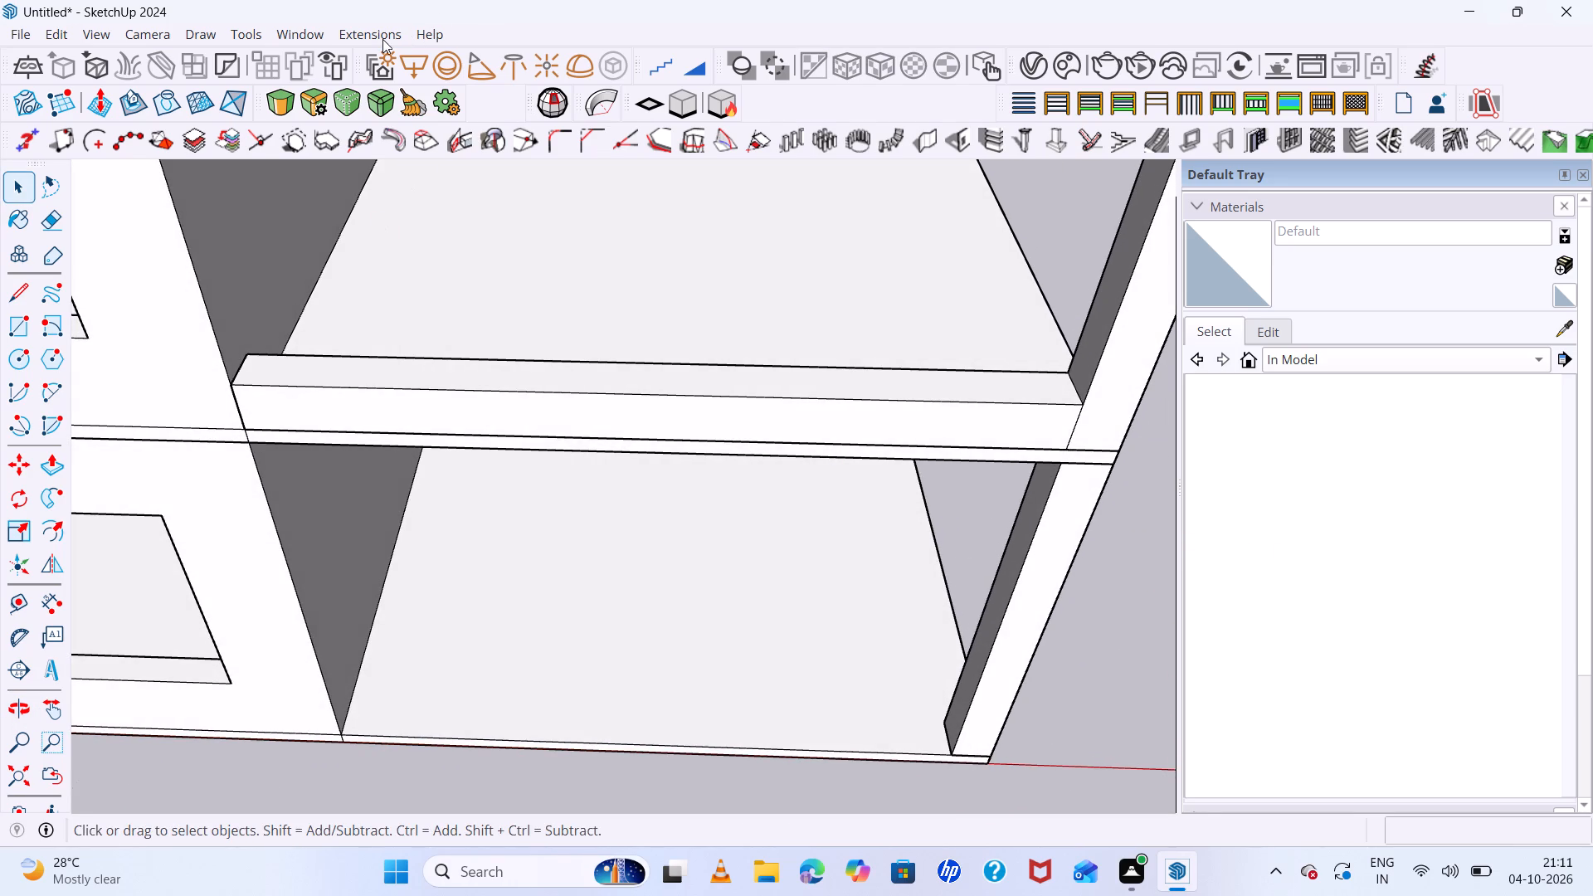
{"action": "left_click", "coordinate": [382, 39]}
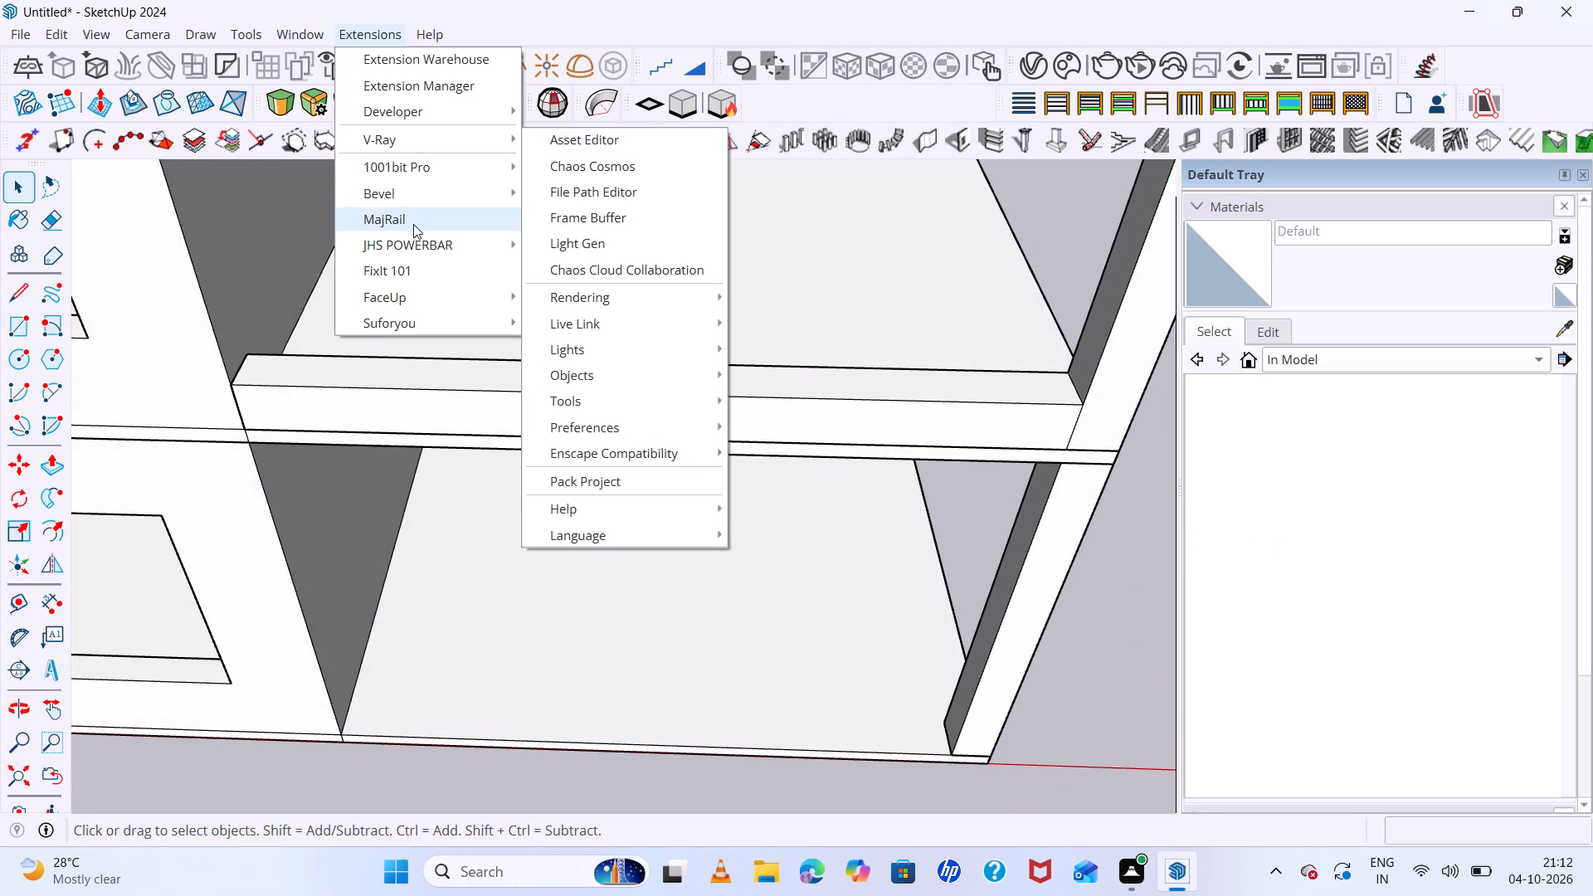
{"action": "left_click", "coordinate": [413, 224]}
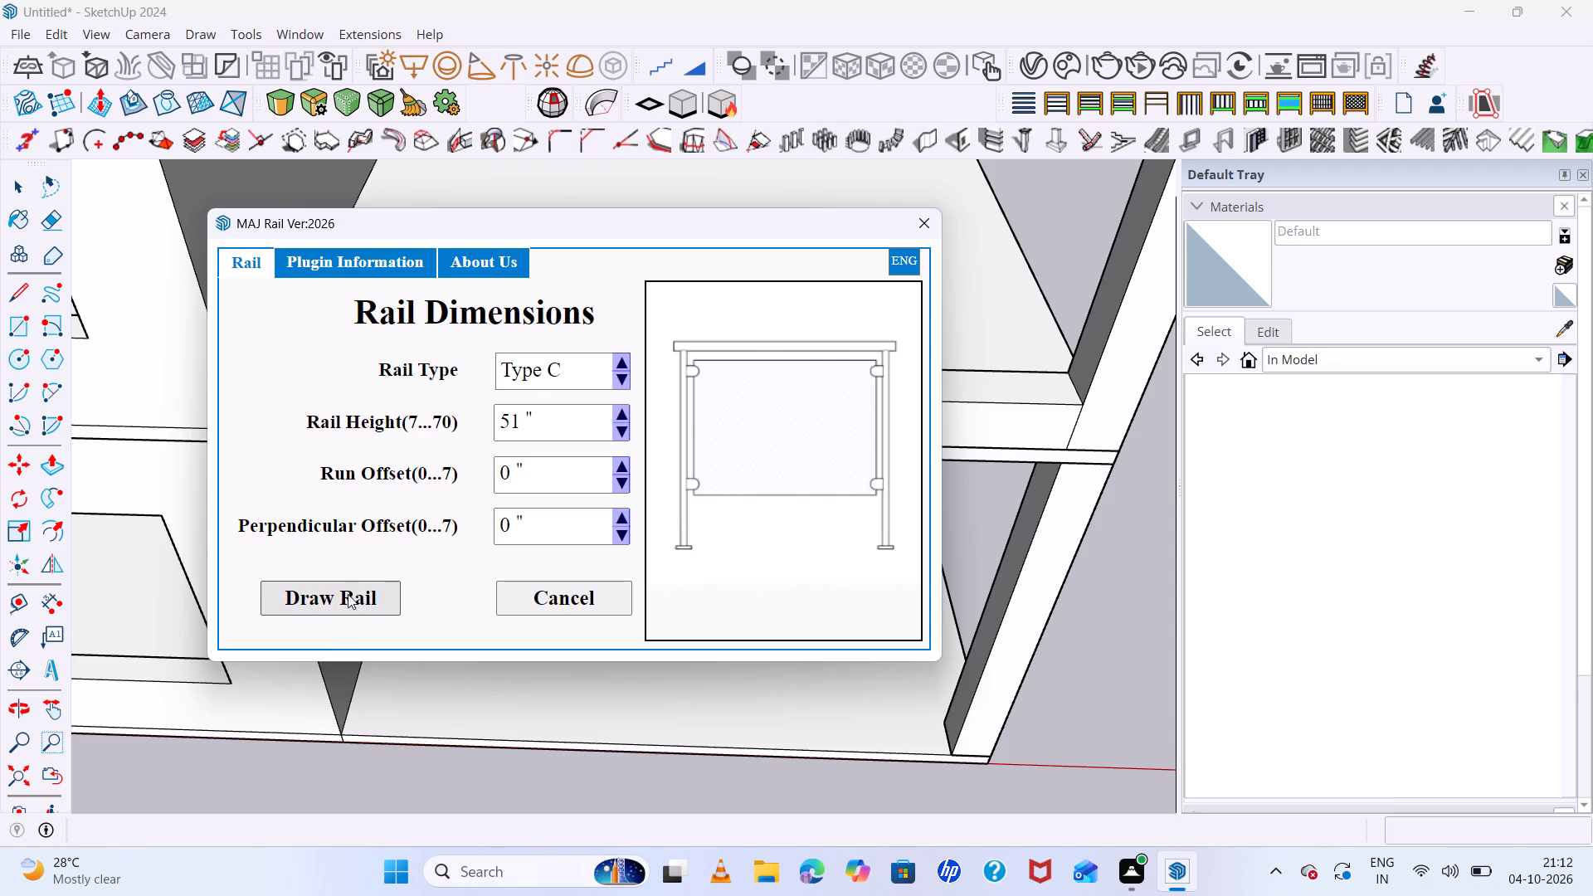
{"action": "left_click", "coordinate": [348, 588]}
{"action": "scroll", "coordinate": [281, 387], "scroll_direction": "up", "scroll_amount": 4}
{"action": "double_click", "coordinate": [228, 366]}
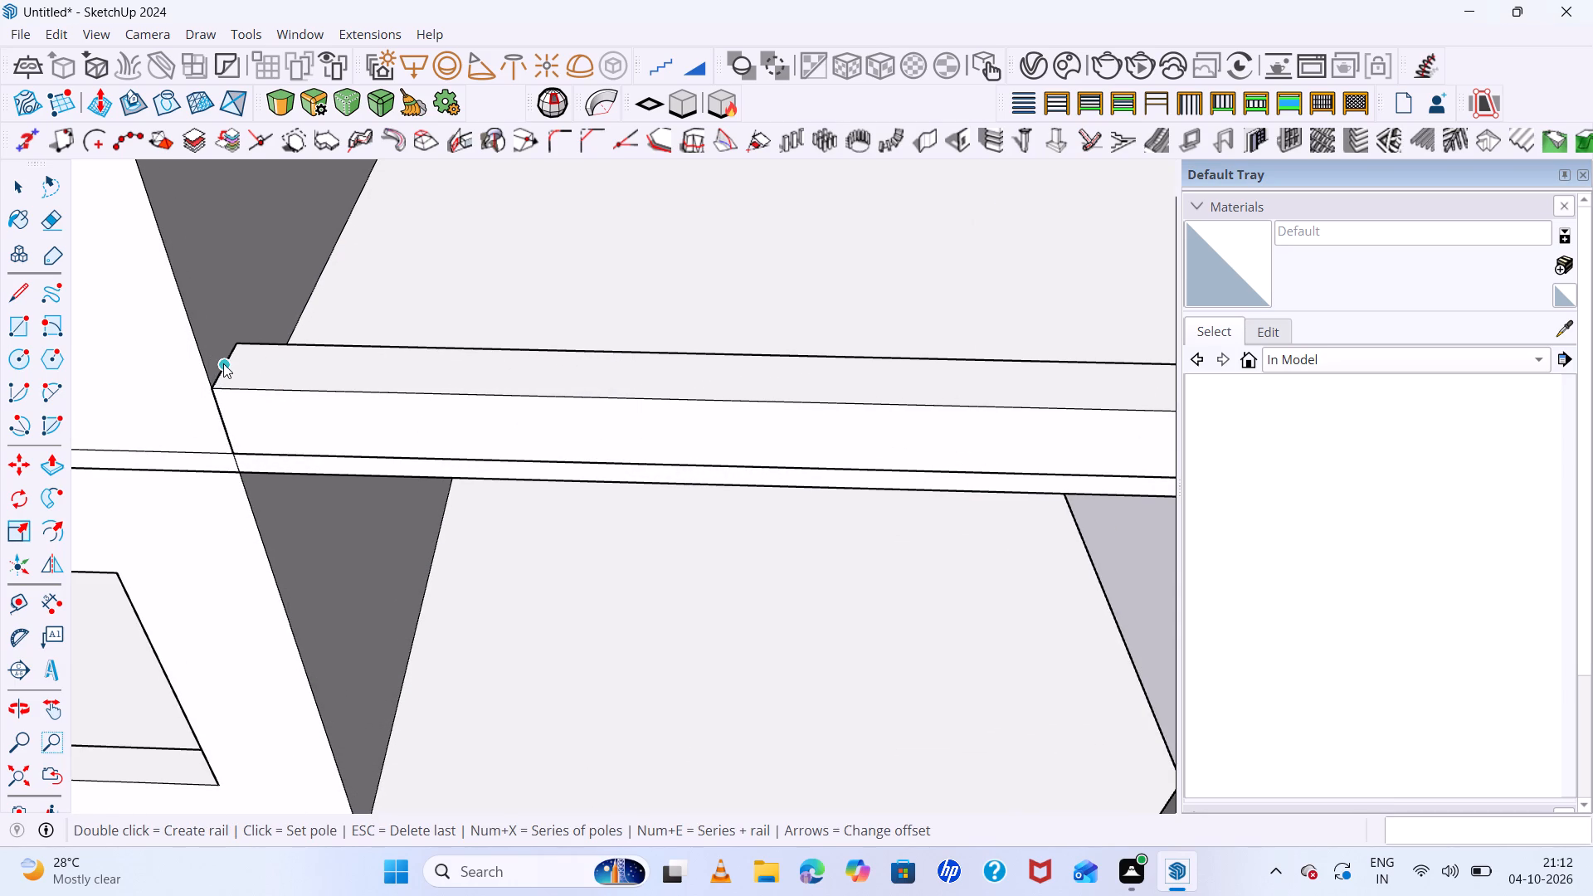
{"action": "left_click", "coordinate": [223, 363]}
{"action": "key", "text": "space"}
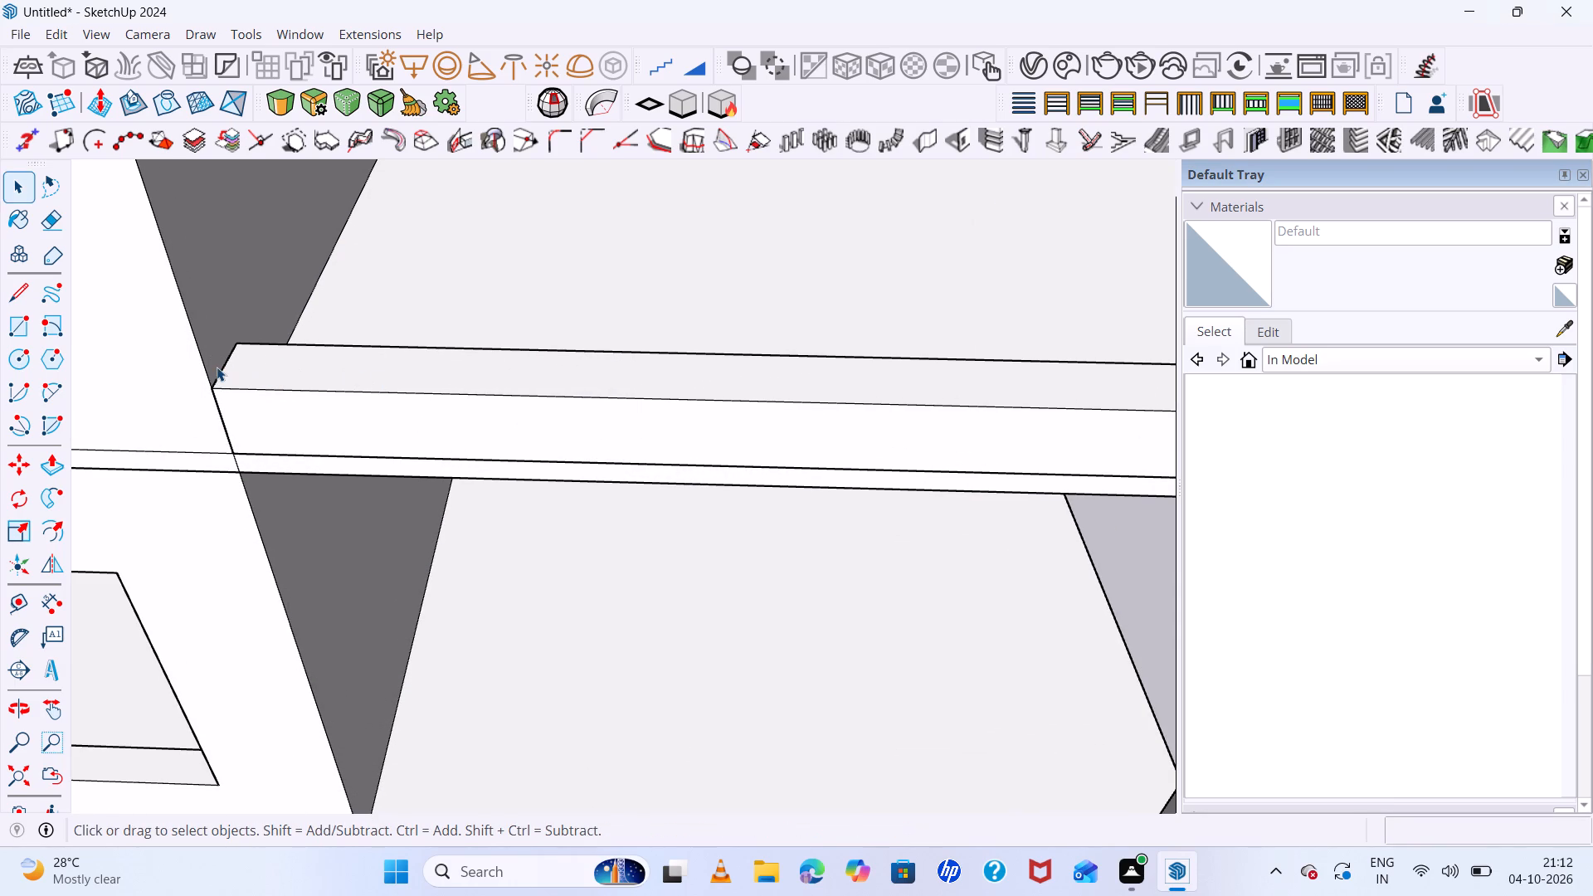
Create a Type C MajRail railing, 51" high with 0" offsets, along the parapet top's centreline from the wall to the column.
{"action": "left_click", "coordinate": [370, 33]}
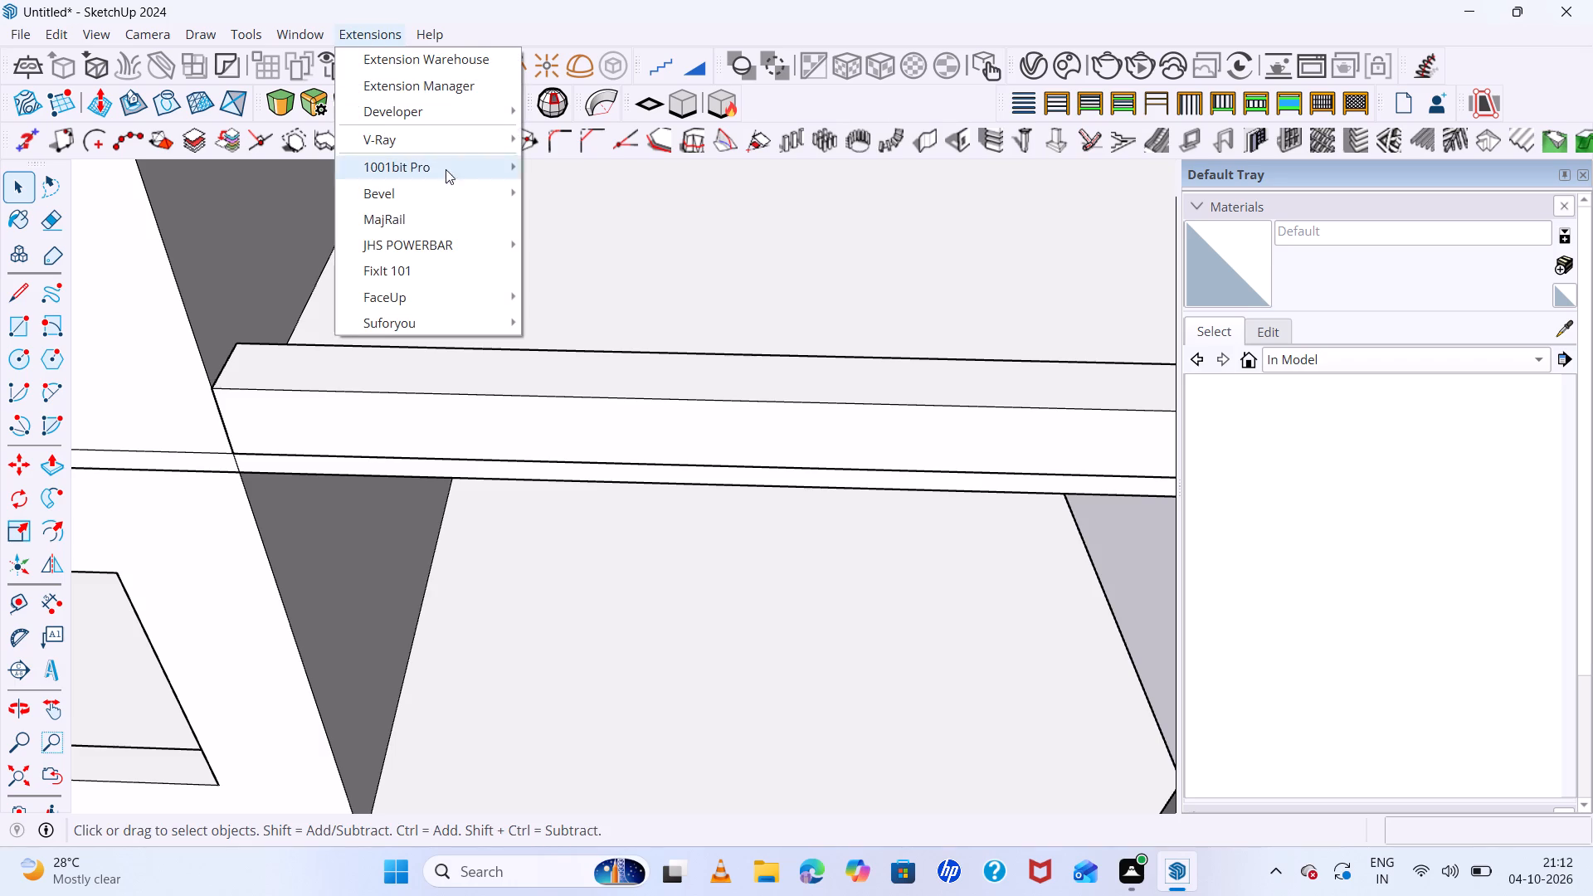
{"action": "left_click", "coordinate": [436, 222]}
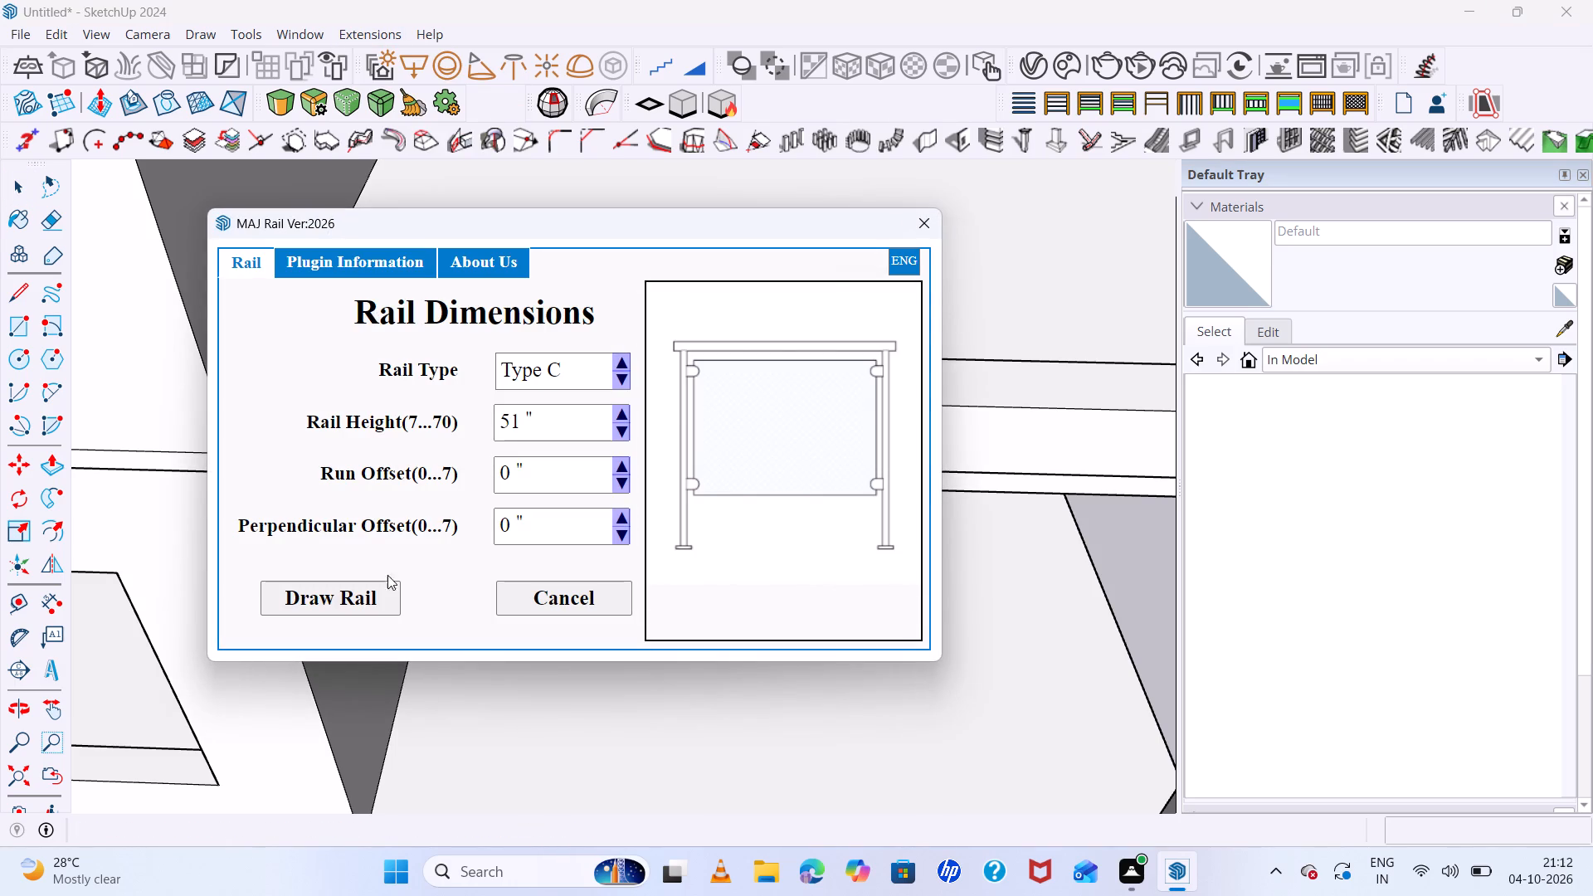
{"action": "left_click", "coordinate": [355, 597]}
{"action": "left_click", "coordinate": [227, 364]}
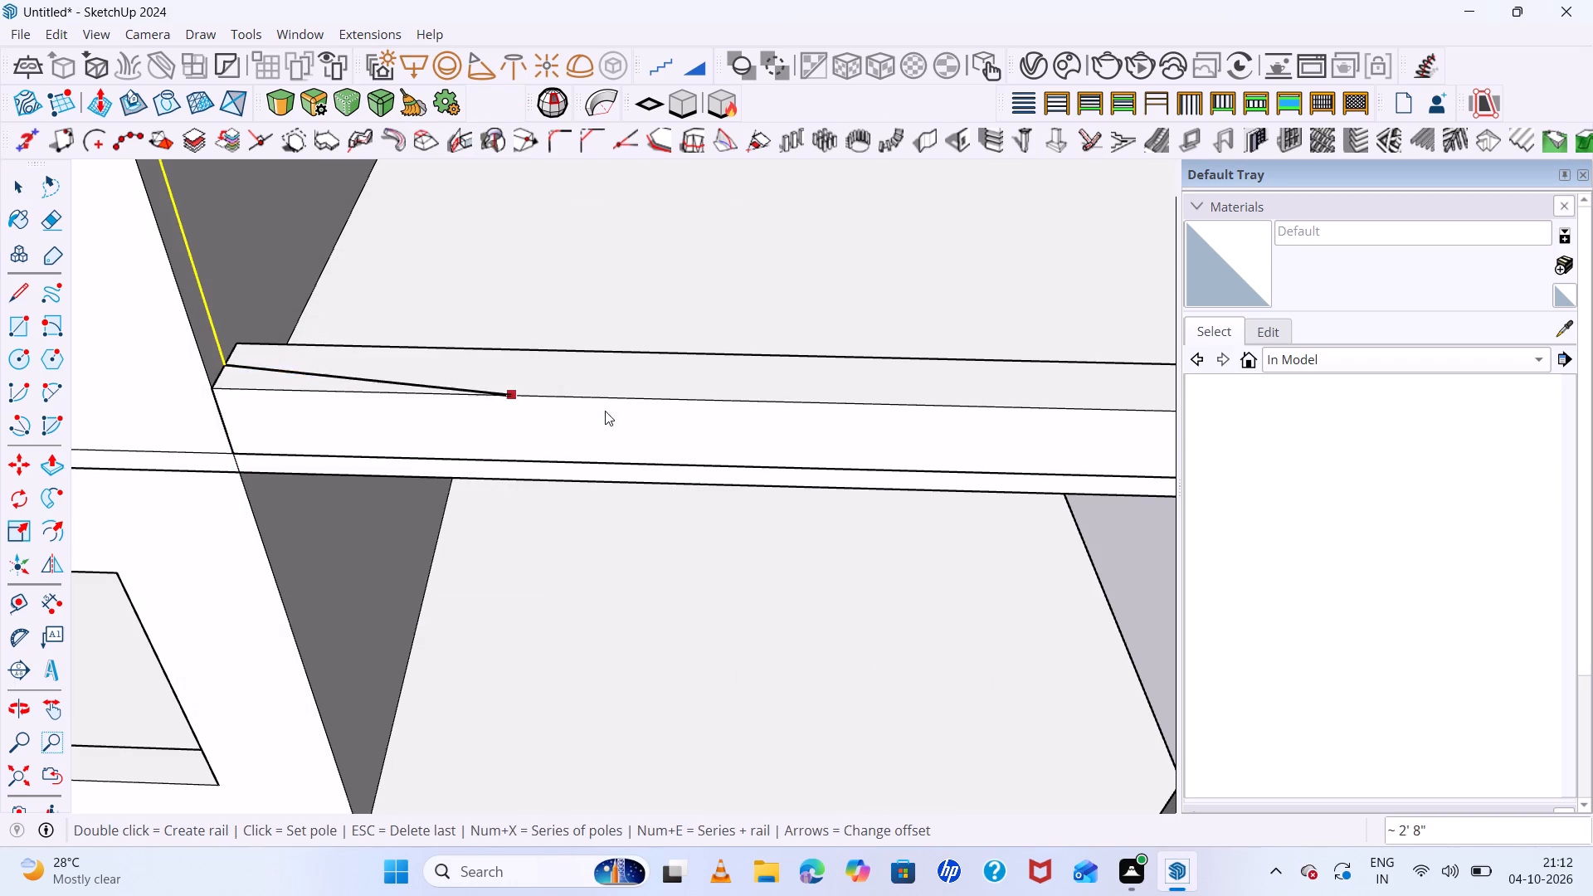
{"action": "scroll", "coordinate": [655, 405], "scroll_direction": "down", "scroll_amount": 7}
{"action": "scroll", "coordinate": [1074, 401], "scroll_direction": "up", "scroll_amount": 6}
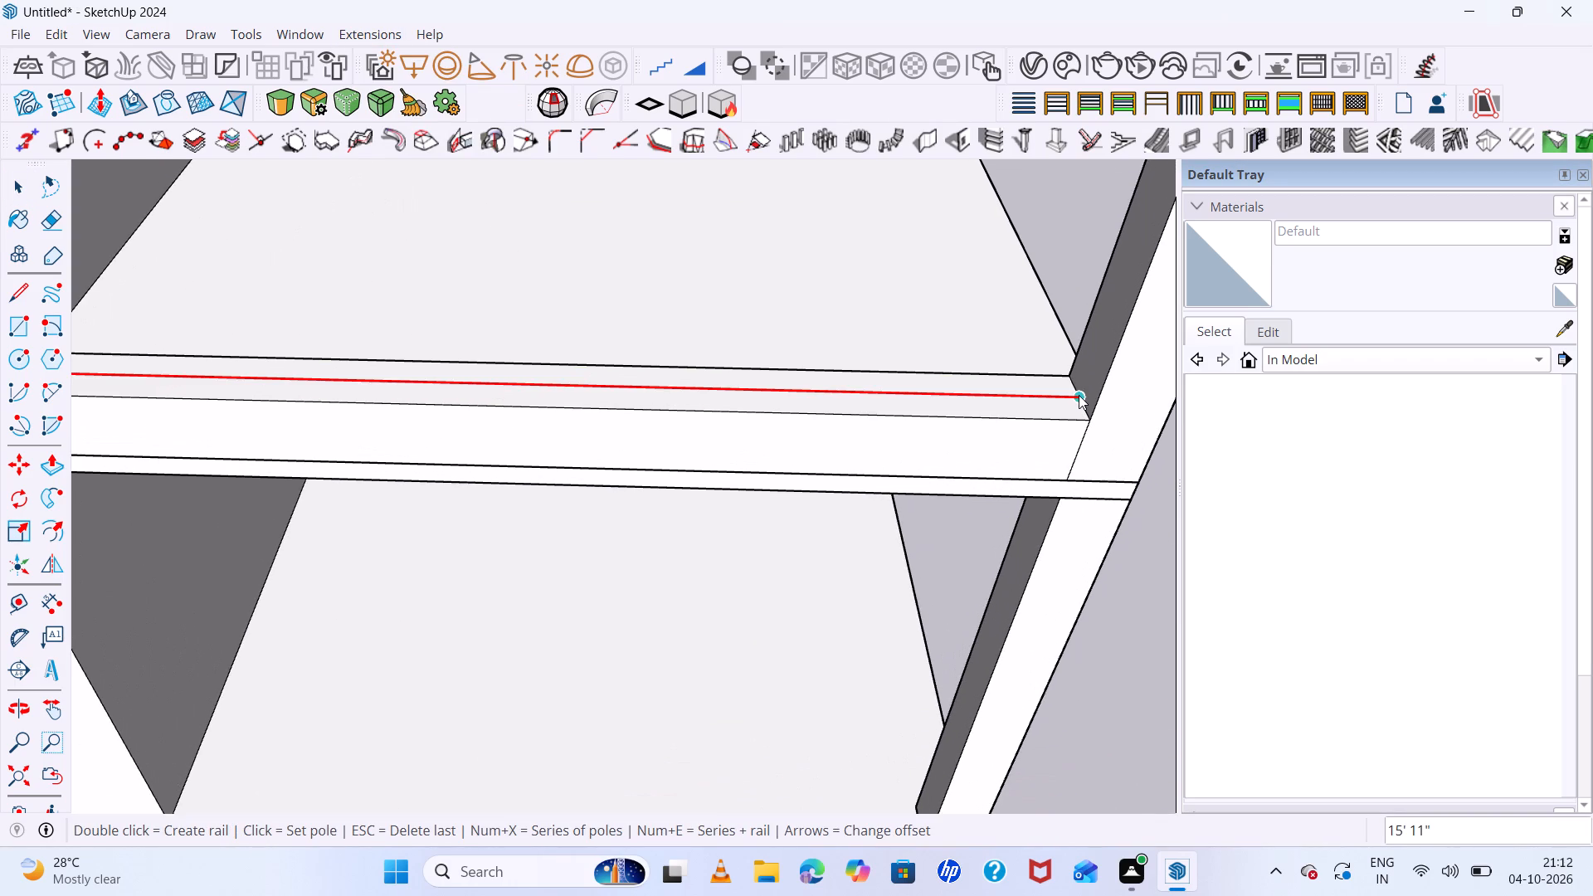
{"action": "double_click", "coordinate": [1079, 395]}
Examine the balcony railing and the building's front from several angles.
{"action": "scroll", "coordinate": [897, 393], "scroll_direction": "down", "scroll_amount": 12}
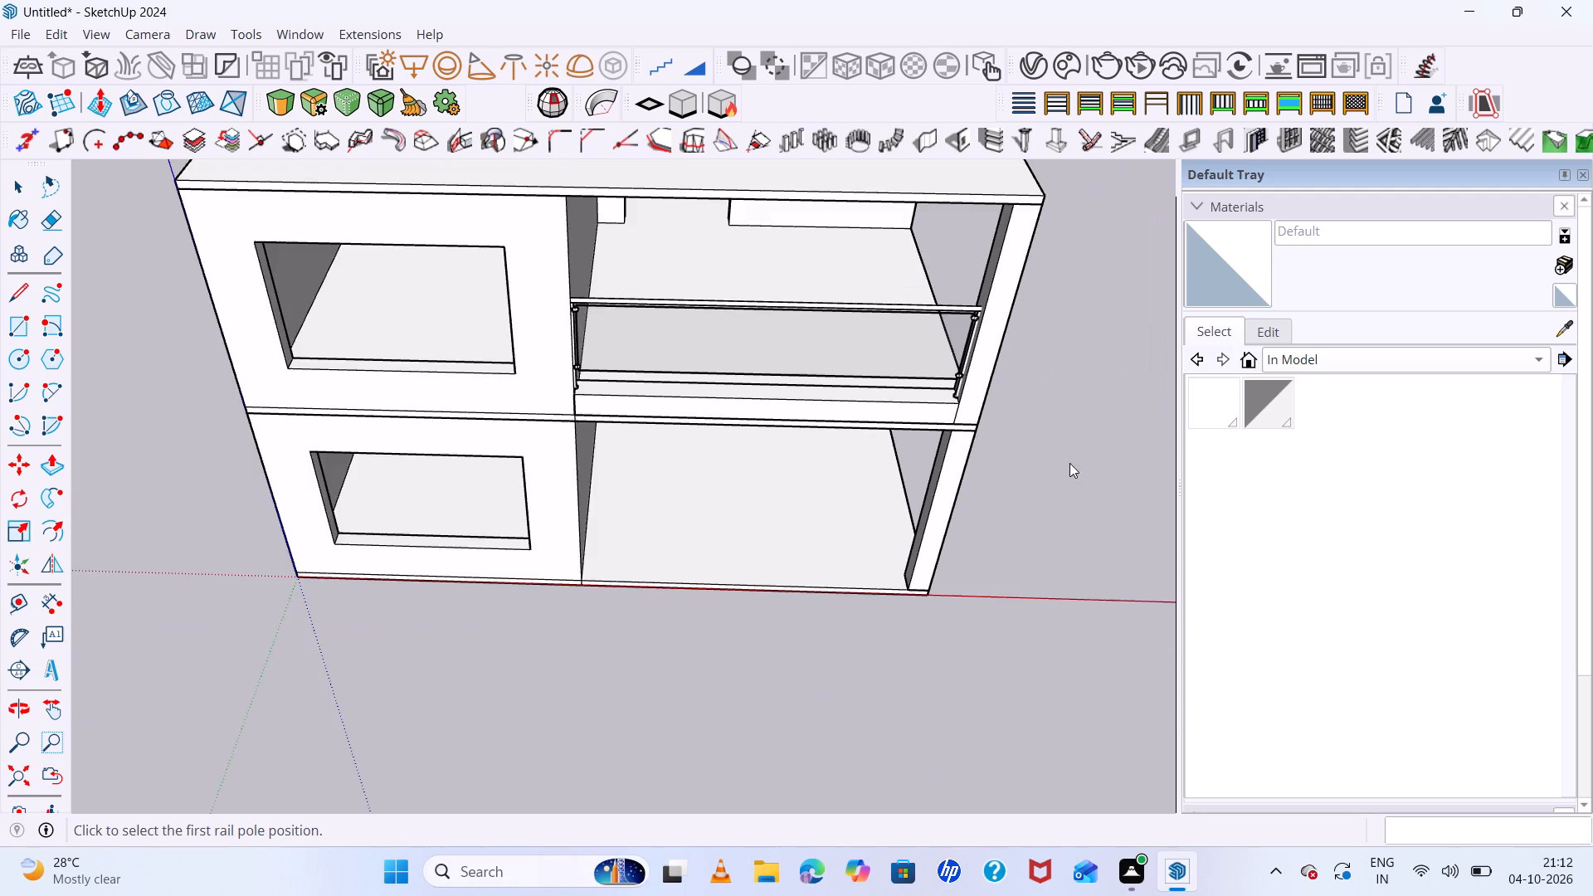
{"action": "middle_click_drag", "start_coordinate": [1069, 445], "coordinate": [592, 210]}
{"action": "scroll", "coordinate": [1053, 330], "scroll_direction": "up", "scroll_amount": 1}
{"action": "scroll", "coordinate": [655, 310], "scroll_direction": "down", "scroll_amount": 7}
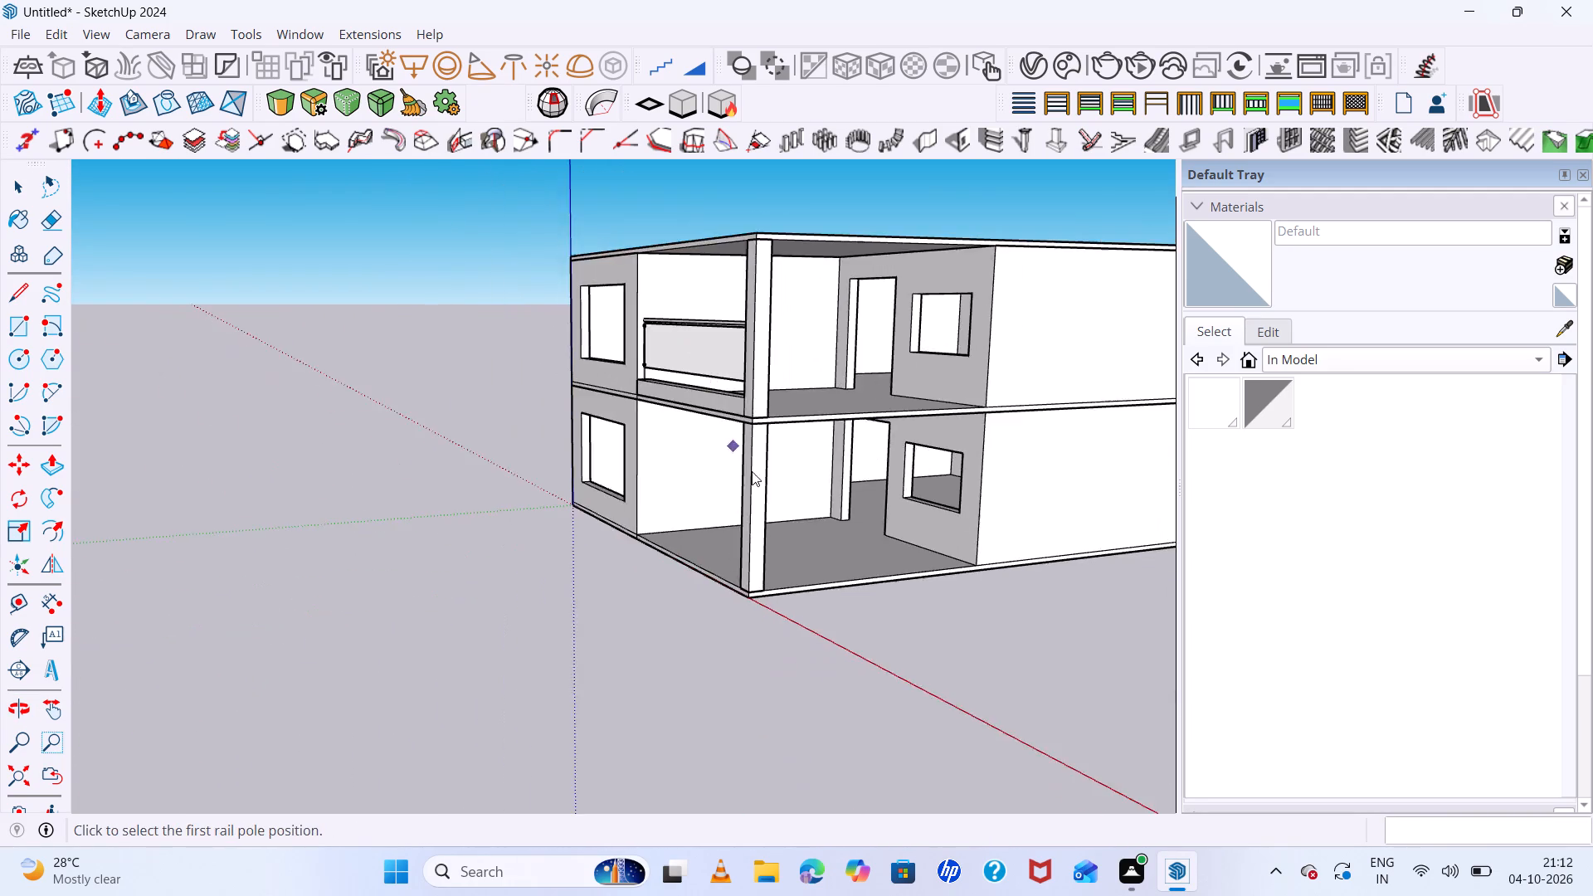
{"action": "middle_click_drag", "start_coordinate": [816, 515], "coordinate": [1092, 554]}
{"action": "middle_click", "coordinate": [1094, 551]}
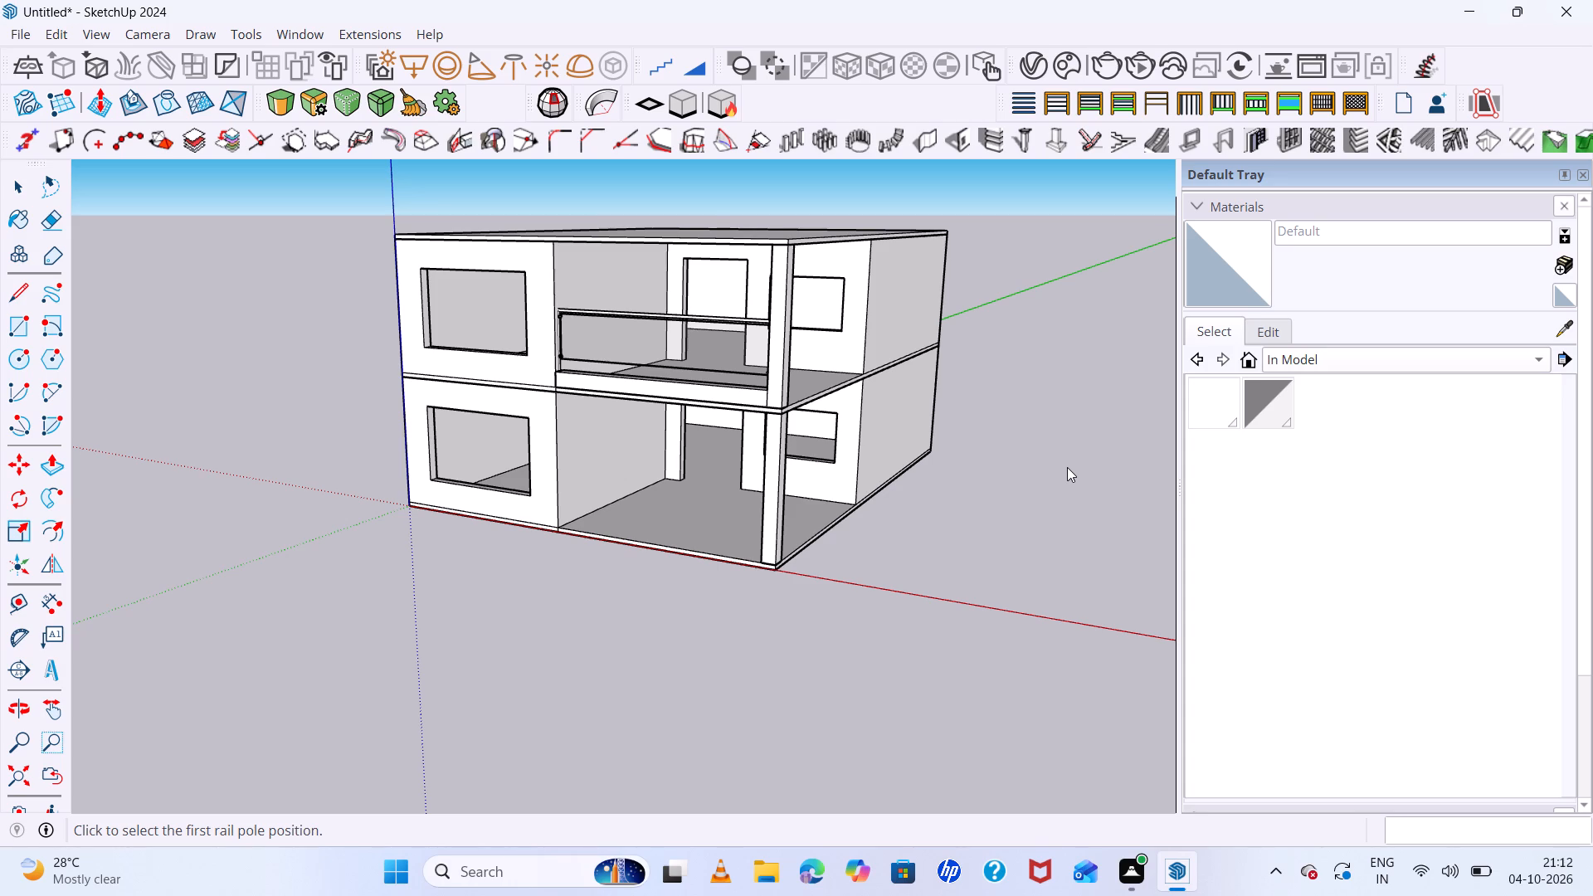
{"action": "scroll", "coordinate": [1064, 466], "scroll_direction": "down", "scroll_amount": 2}
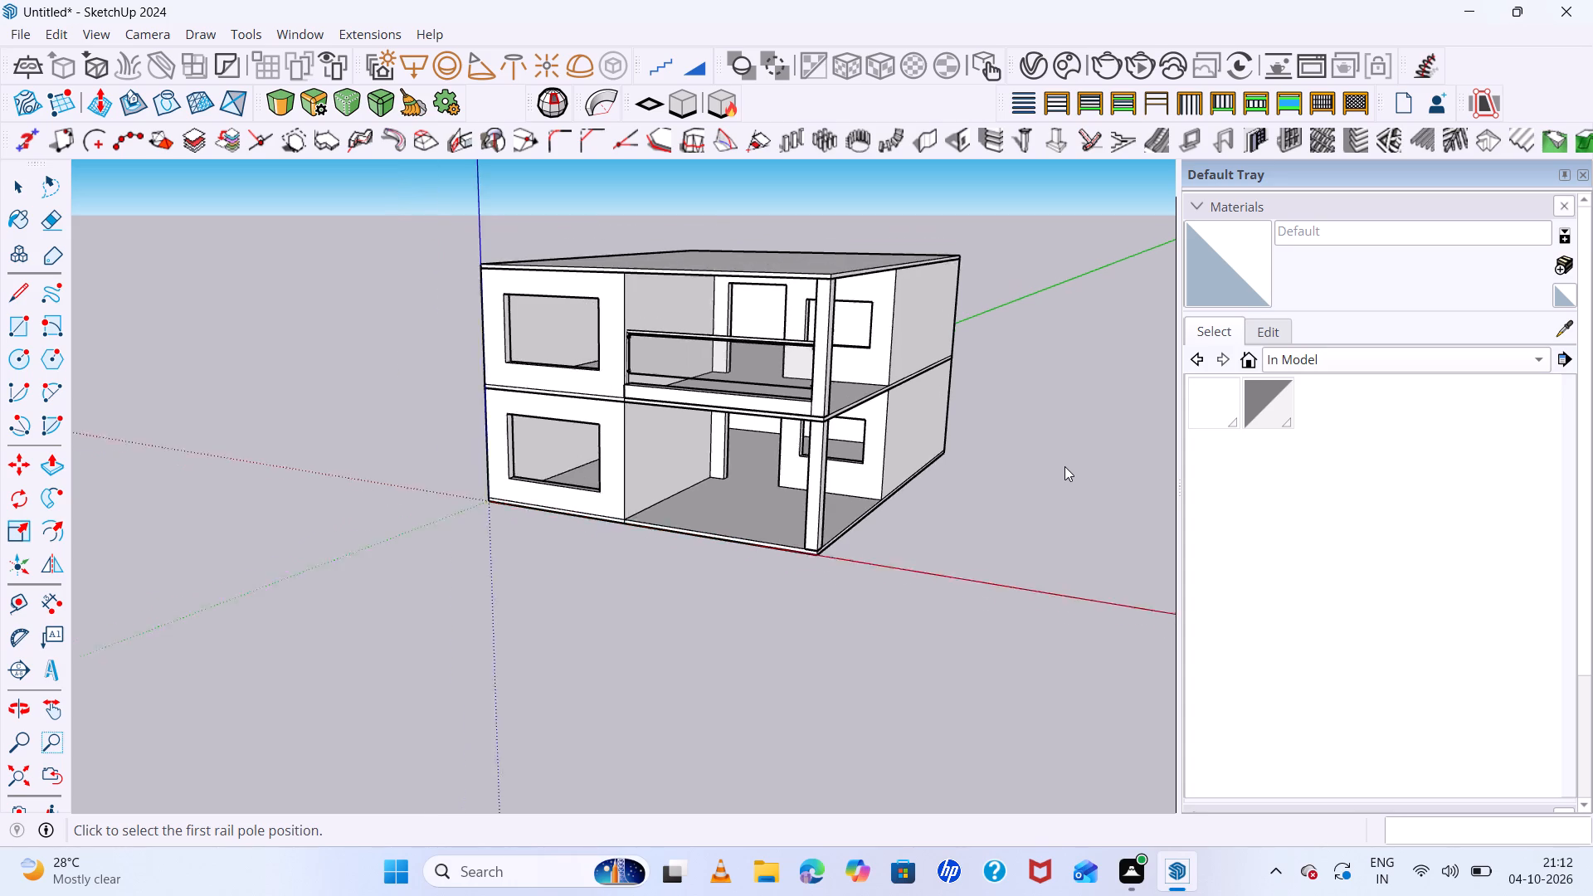
{"action": "scroll", "coordinate": [1064, 466], "scroll_direction": "down", "scroll_amount": 1}
{"action": "middle_click_drag", "start_coordinate": [1064, 470], "coordinate": [1176, 426]}
{"action": "scroll", "coordinate": [806, 351], "scroll_direction": "up", "scroll_amount": 12}
{"action": "middle_click_drag", "start_coordinate": [1182, 476], "coordinate": [1099, 477]}
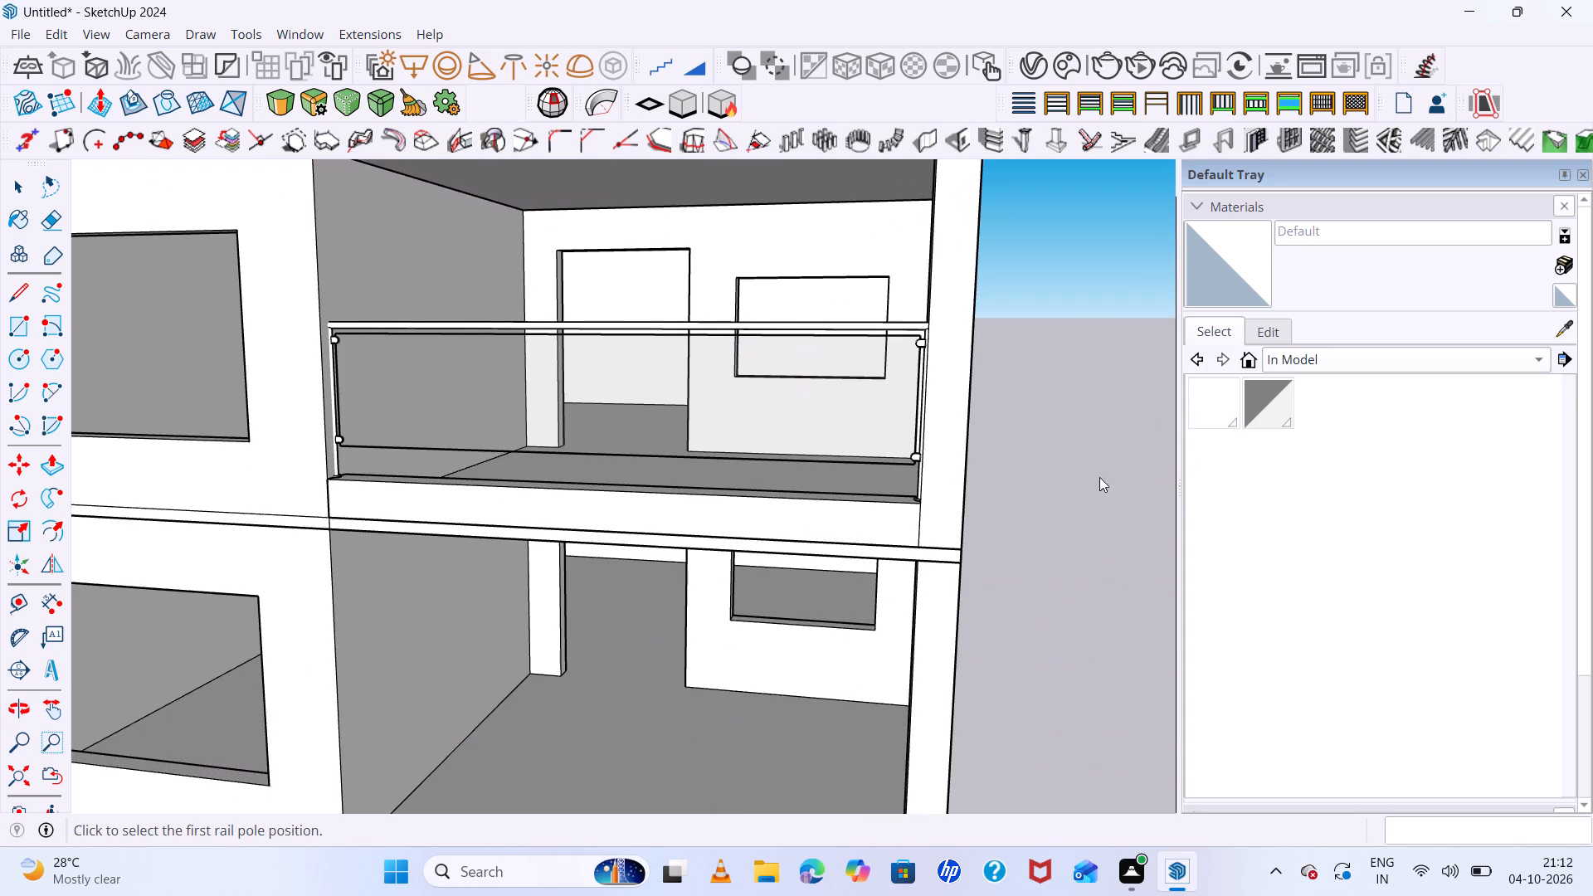
{"action": "middle_click_drag", "start_coordinate": [1099, 477], "coordinate": [655, 477]}
{"action": "scroll", "coordinate": [919, 463], "scroll_direction": "down", "scroll_amount": 6}
{"action": "middle_click_drag", "start_coordinate": [695, 476], "coordinate": [482, 480]}
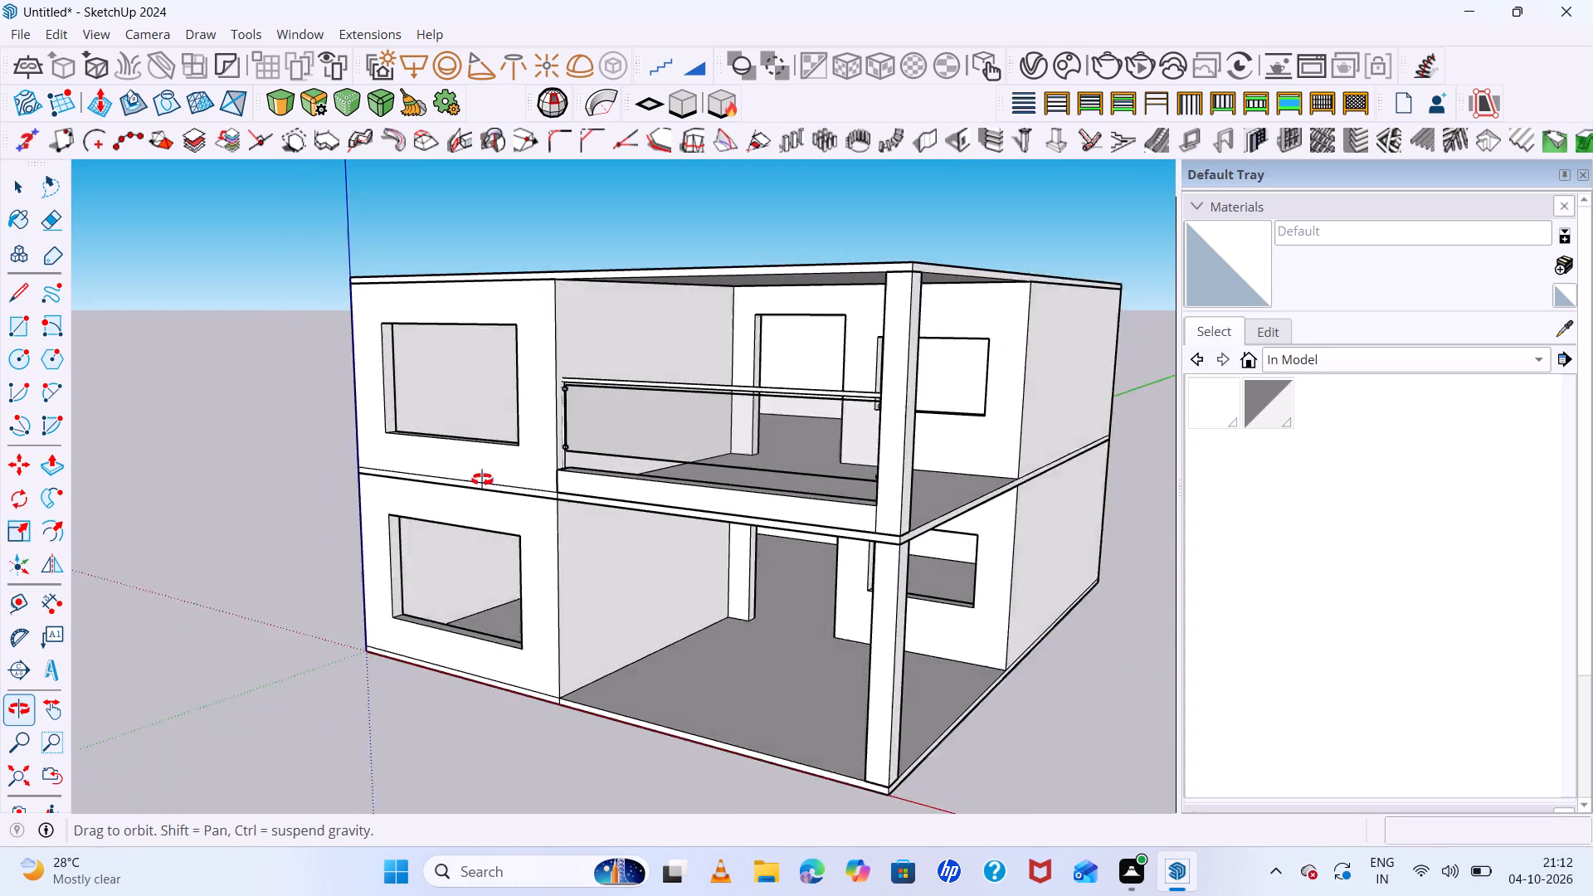
{"action": "middle_click_drag", "start_coordinate": [482, 480], "coordinate": [470, 480]}
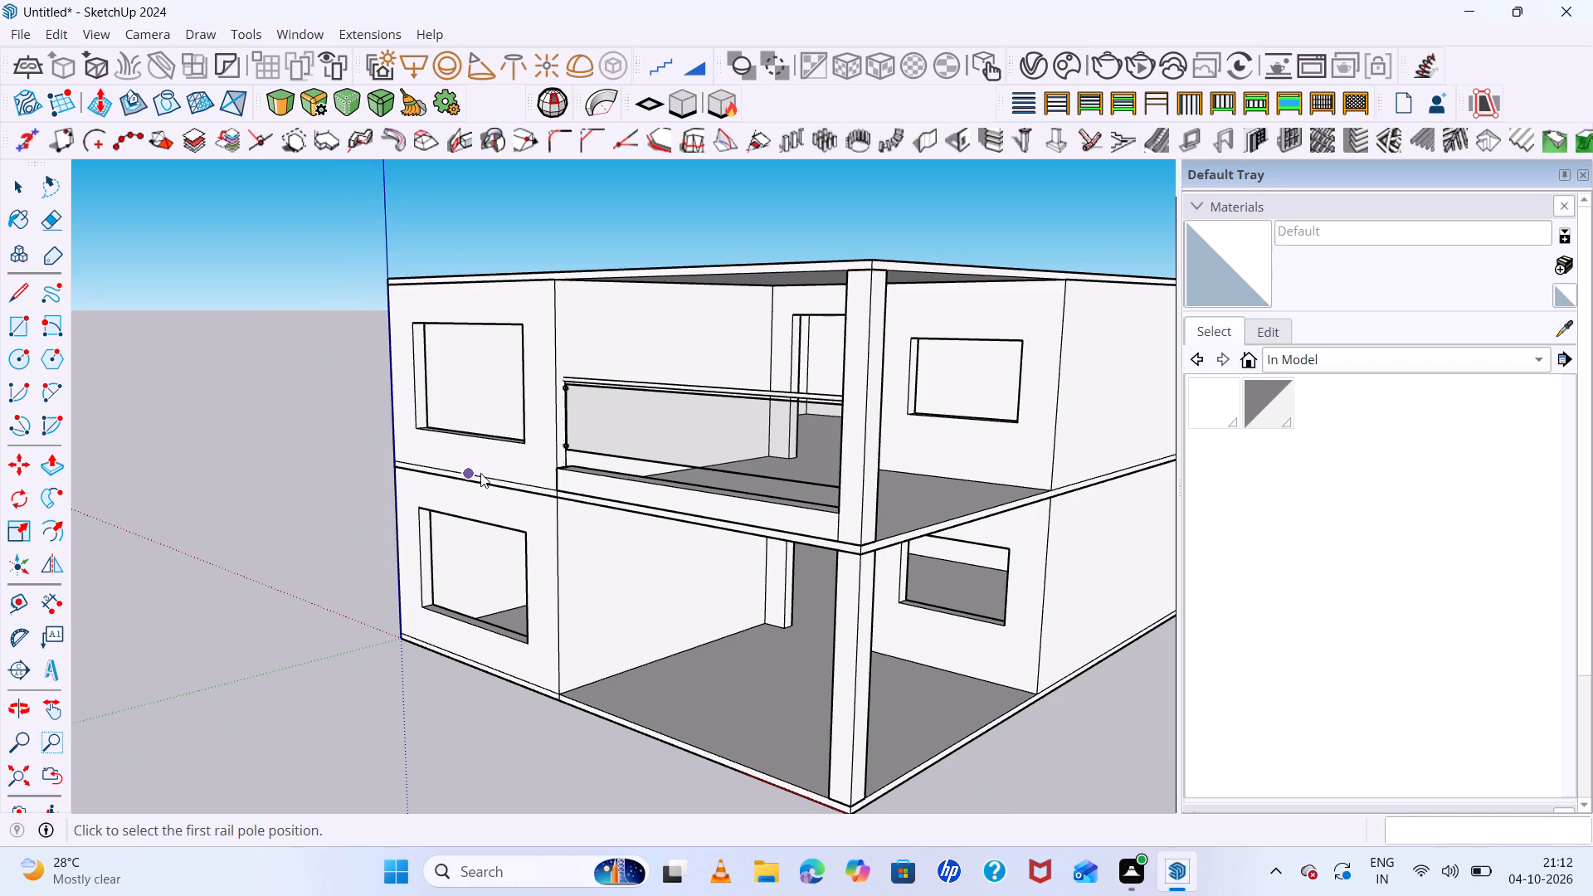
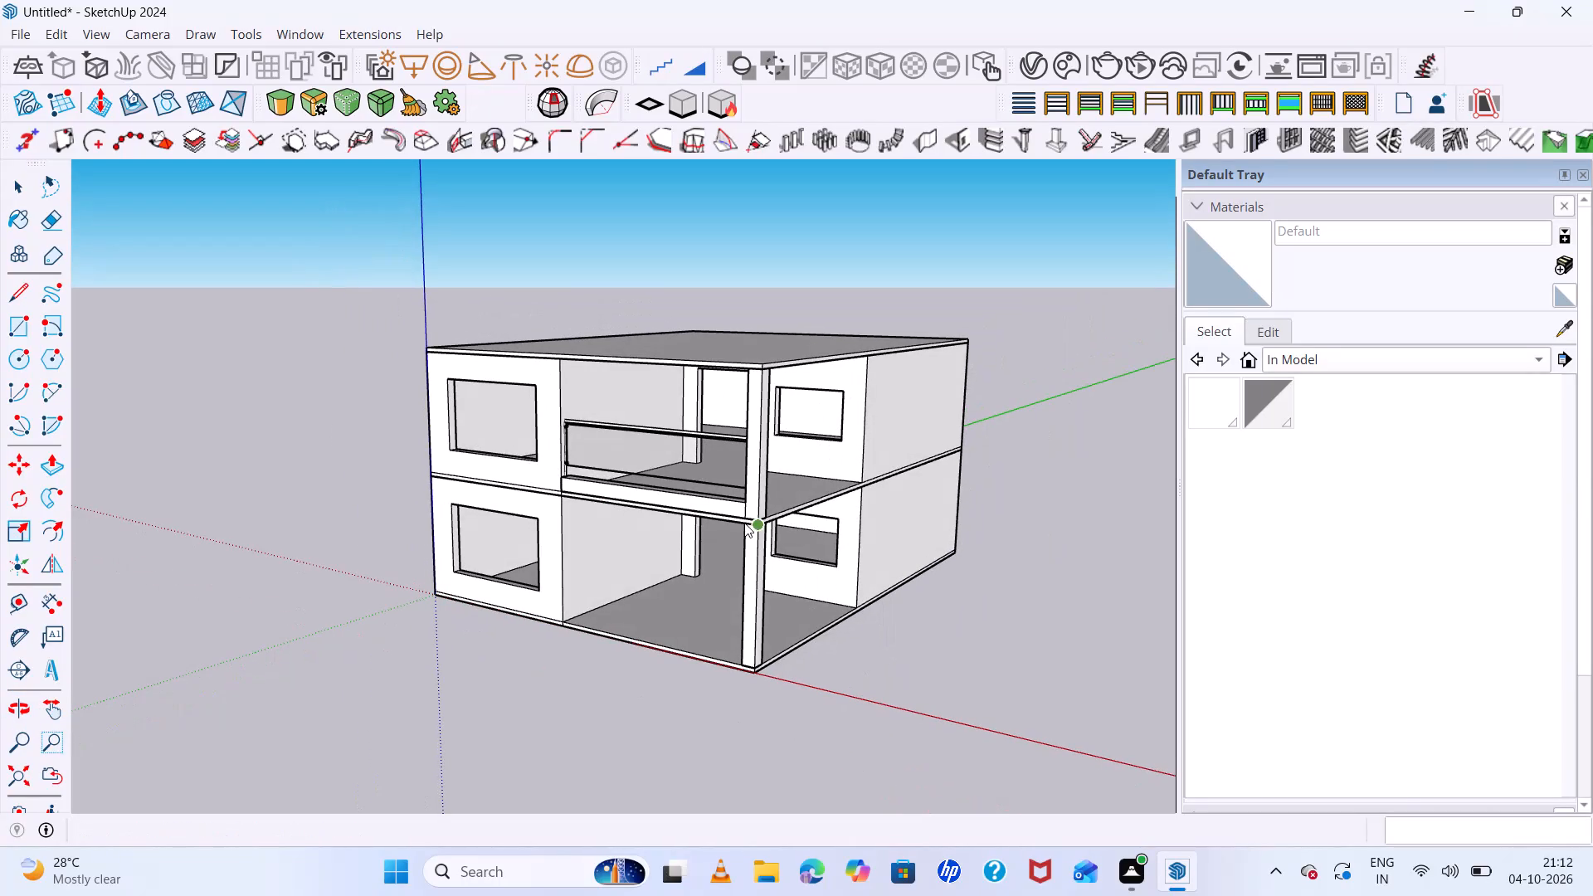
Examine the balcony railing's fit at the wall and column ends and along the parapet.
{"action": "key", "text": "space"}
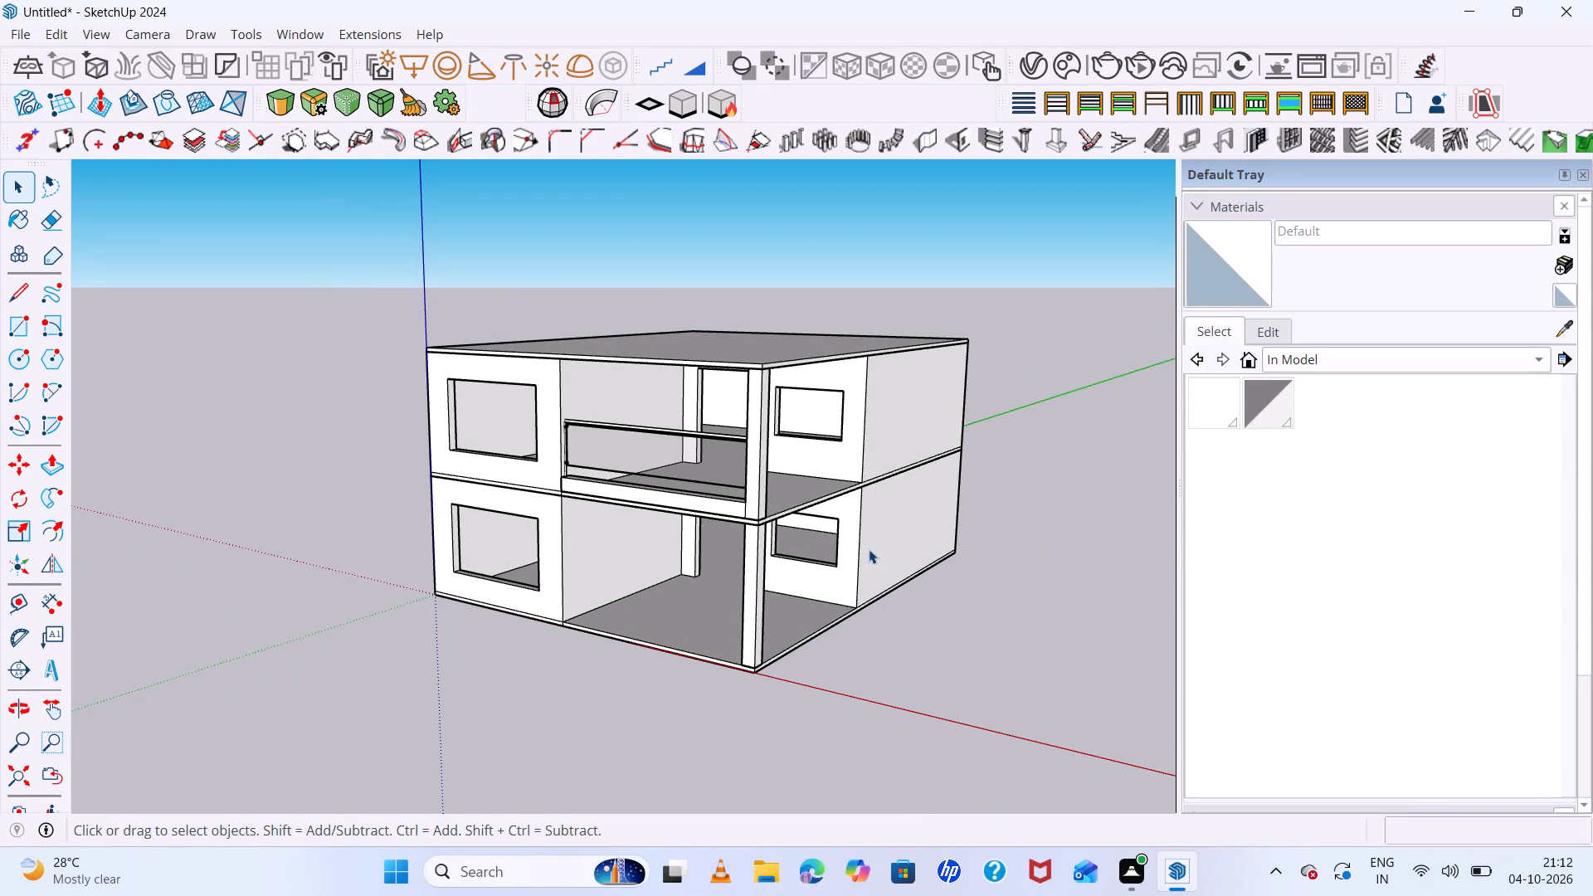
{"action": "scroll", "coordinate": [638, 436], "scroll_direction": "up", "scroll_amount": 6}
{"action": "middle_click_drag", "start_coordinate": [843, 524], "coordinate": [934, 549]}
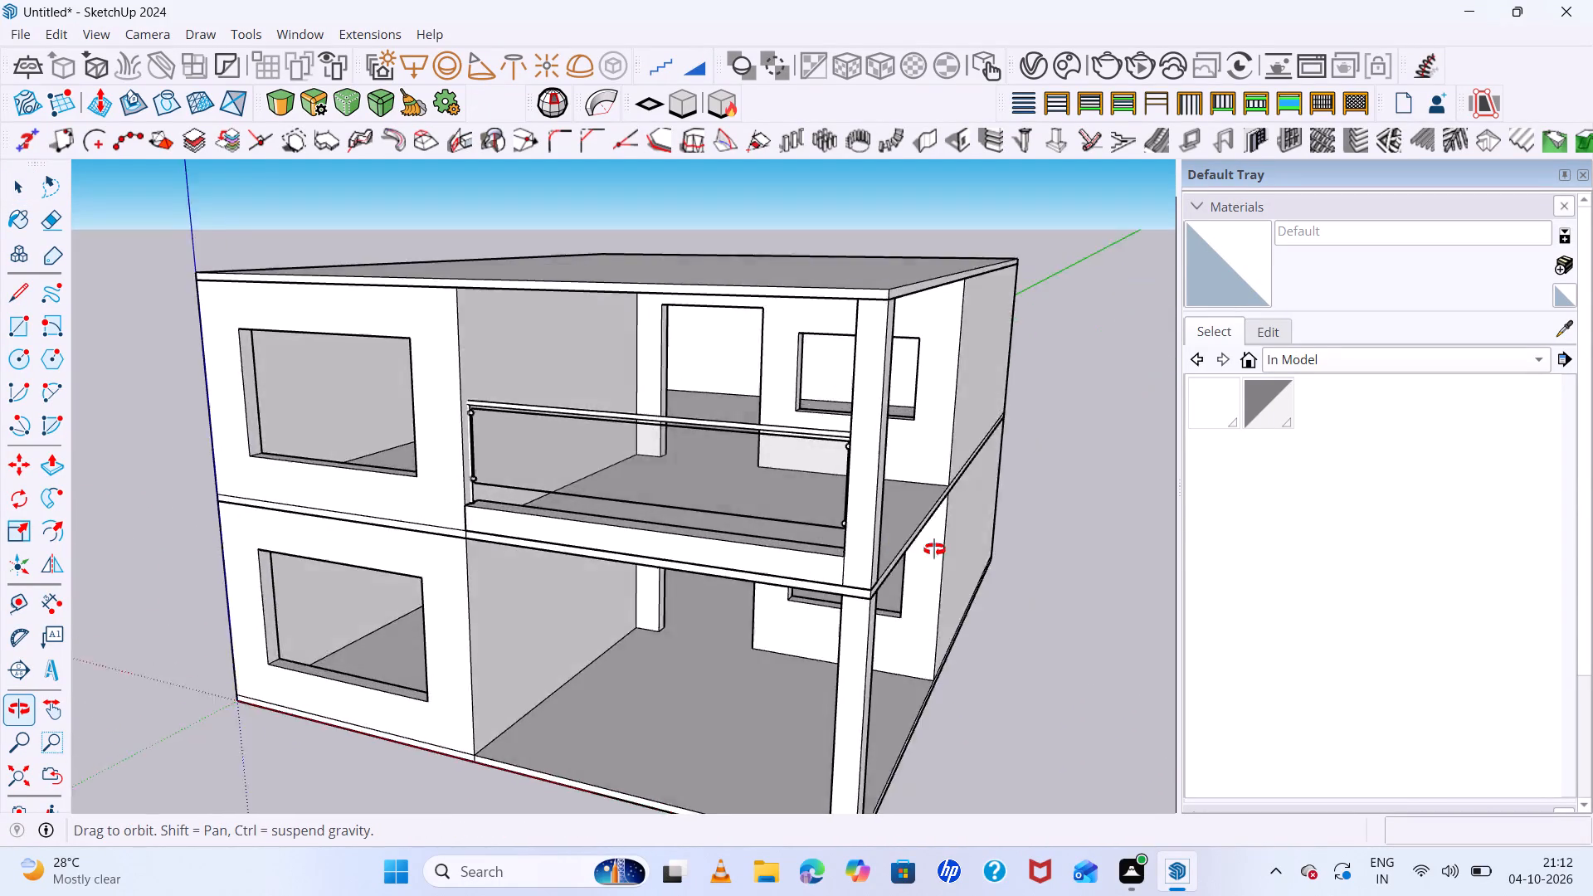
{"action": "middle_click_drag", "start_coordinate": [934, 549], "coordinate": [850, 445]}
{"action": "scroll", "coordinate": [562, 528], "scroll_direction": "up", "scroll_amount": 6}
{"action": "middle_click_drag", "start_coordinate": [484, 542], "coordinate": [473, 698]}
{"action": "scroll", "coordinate": [497, 548], "scroll_direction": "up", "scroll_amount": 11}
{"action": "left_click", "coordinate": [439, 551]}
{"action": "scroll", "coordinate": [439, 551], "scroll_direction": "down", "scroll_amount": 6}
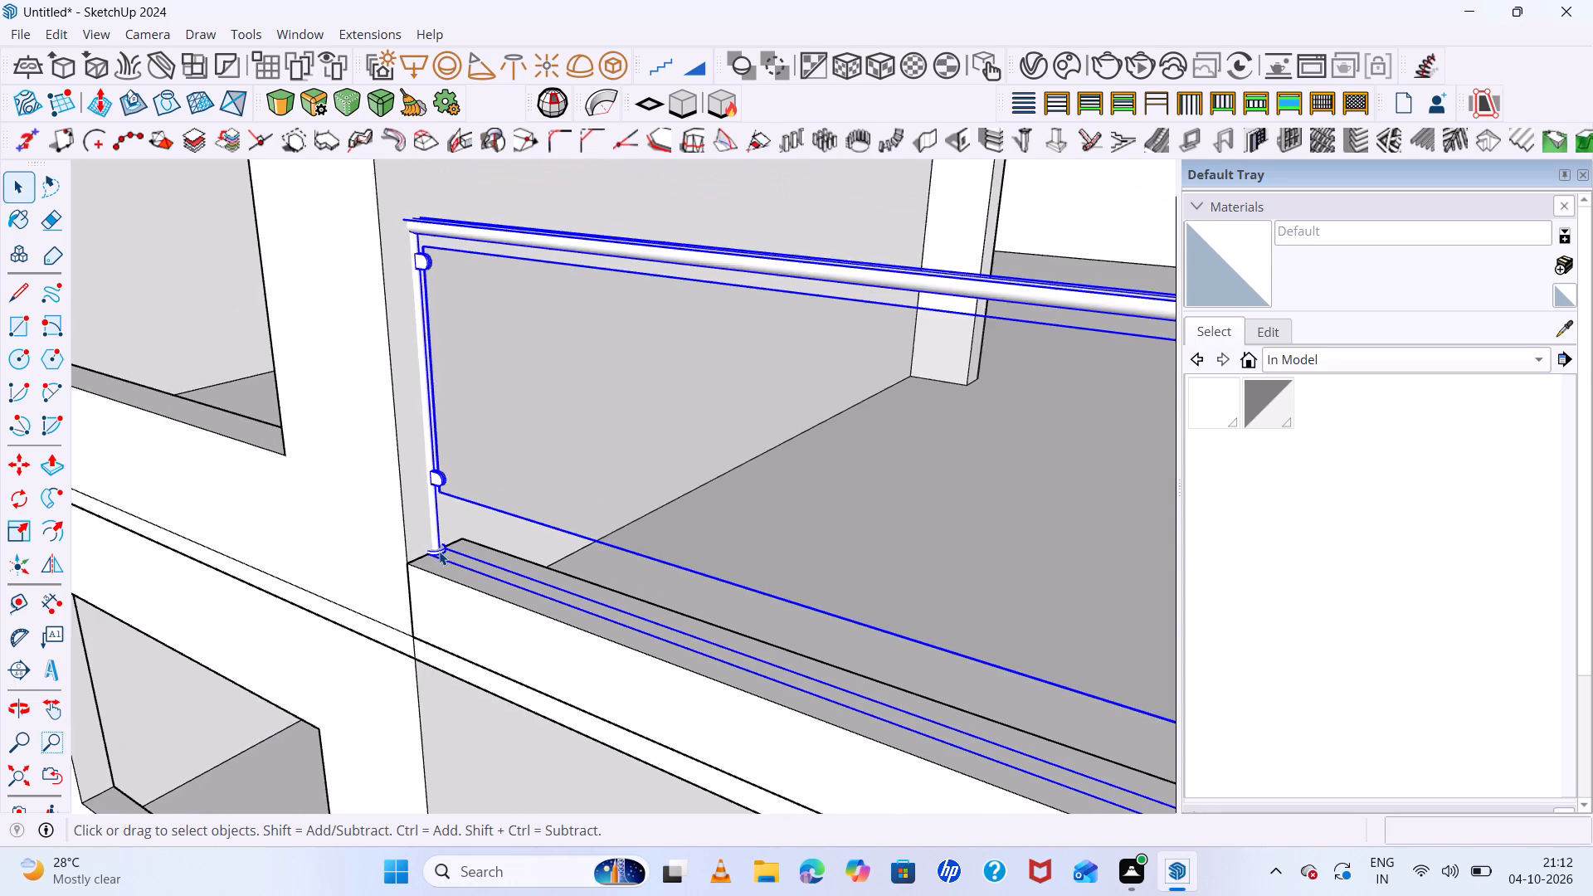
{"action": "scroll", "coordinate": [439, 551], "scroll_direction": "down", "scroll_amount": 13}
{"action": "scroll", "coordinate": [841, 587], "scroll_direction": "up", "scroll_amount": 5}
{"action": "middle_click_drag", "start_coordinate": [998, 650], "coordinate": [1225, 615]}
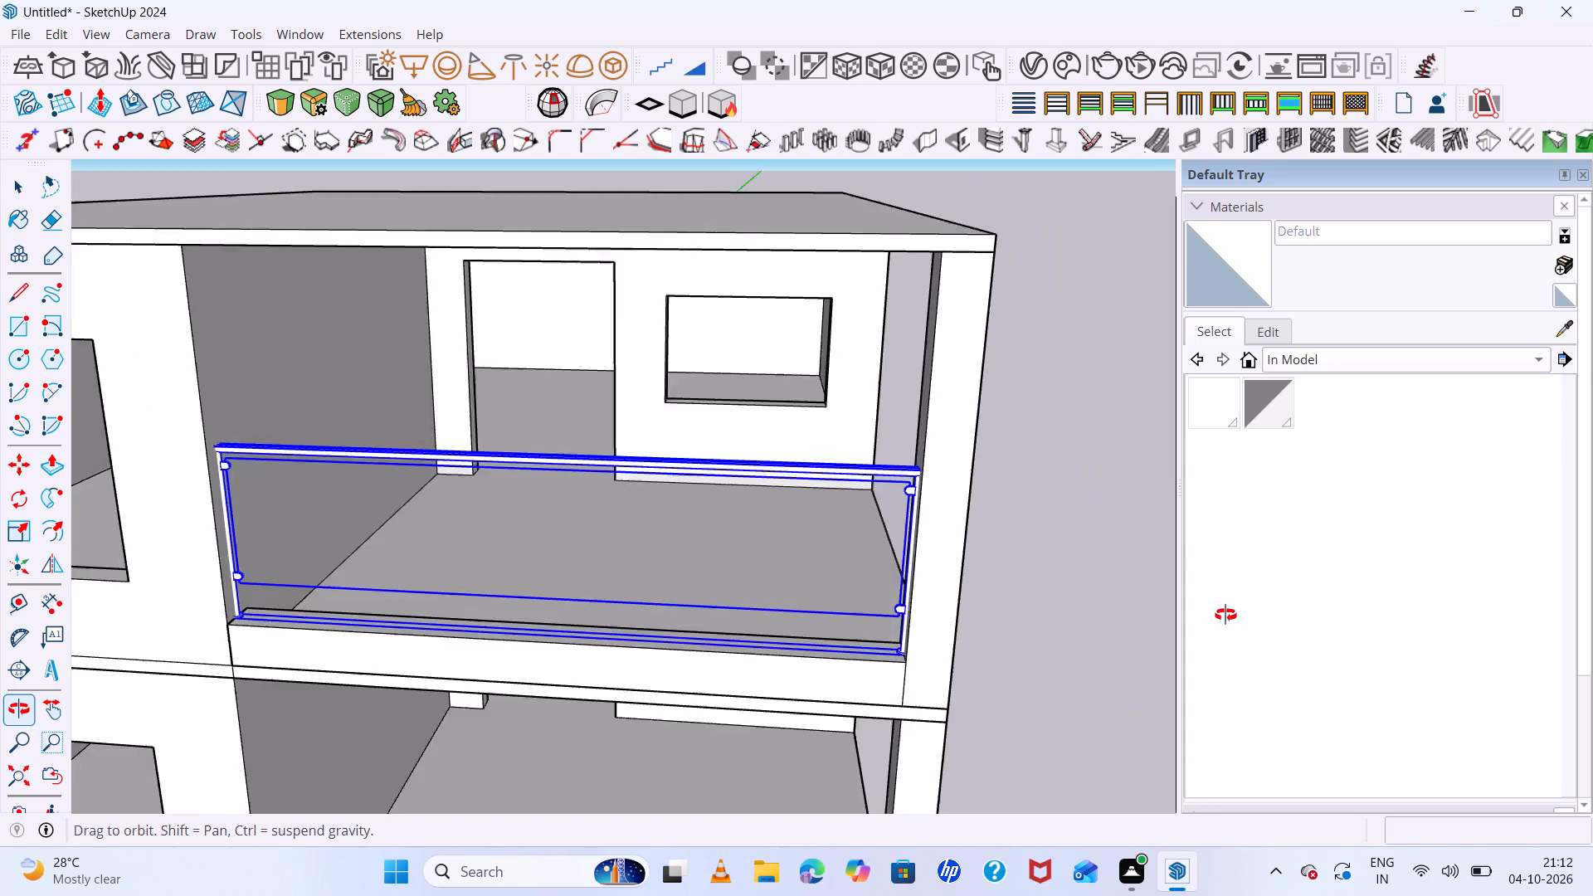
{"action": "middle_click_drag", "start_coordinate": [1225, 615], "coordinate": [1212, 564]}
{"action": "key", "text": "space"}
{"action": "double_click", "coordinate": [1103, 546]}
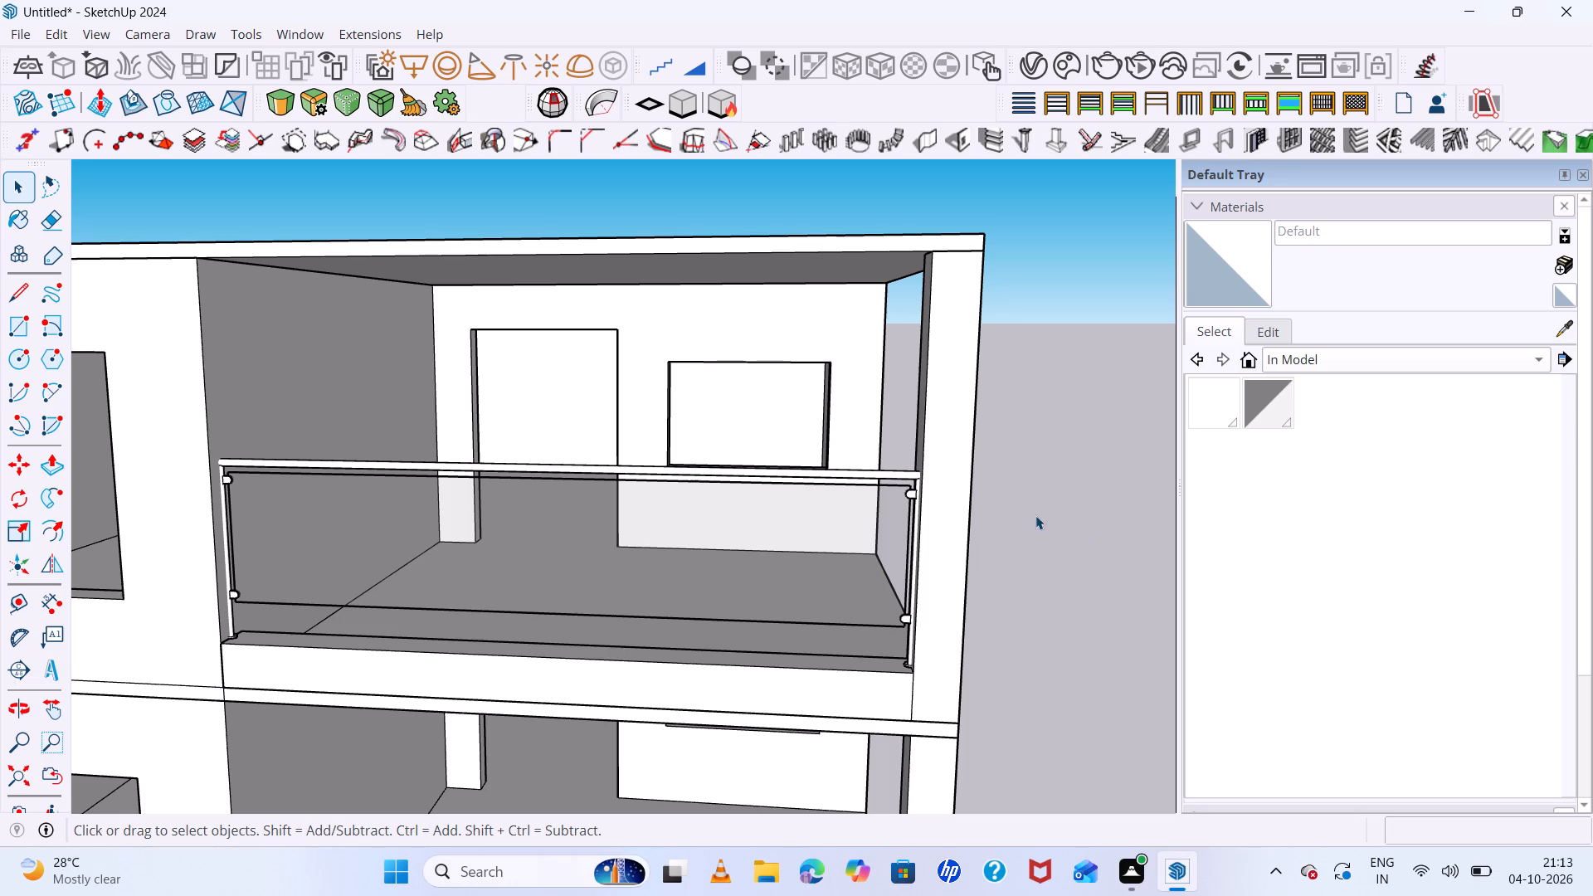
Draw a rectangle about 23' by 7" on the front just below the first-floor slab, from above the ground-floor window to the corner column.
{"action": "middle_click_drag", "start_coordinate": [1269, 534], "coordinate": [1269, 525]}
{"action": "scroll", "coordinate": [1210, 457], "scroll_direction": "down", "scroll_amount": 7}
{"action": "scroll", "coordinate": [720, 562], "scroll_direction": "down", "scroll_amount": 10}
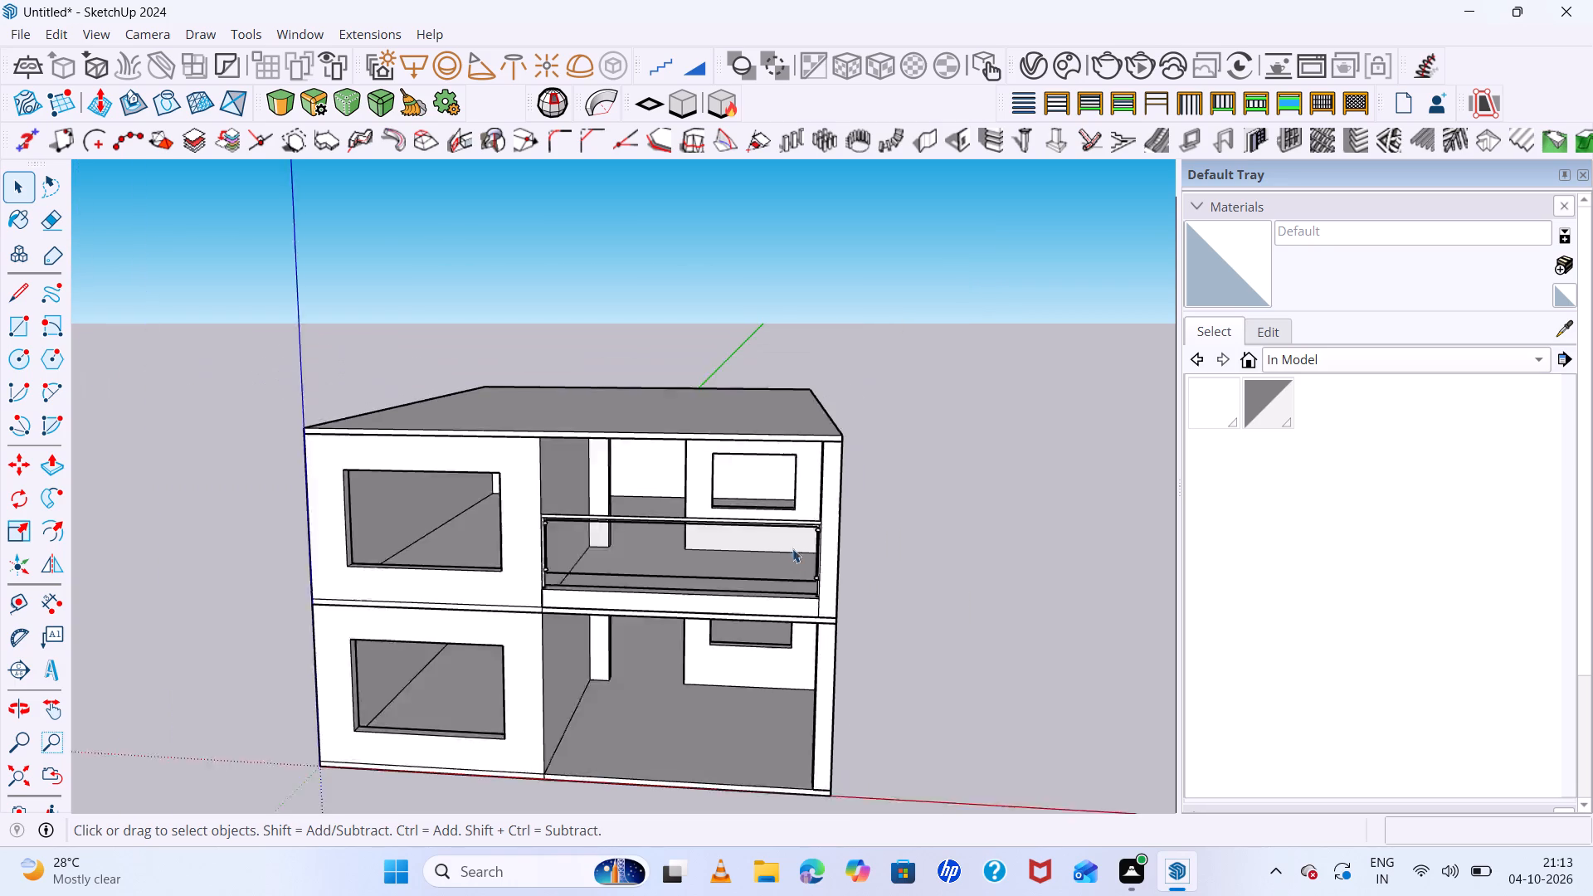
{"action": "scroll", "coordinate": [792, 548], "scroll_direction": "down", "scroll_amount": 2}
{"action": "scroll", "coordinate": [485, 598], "scroll_direction": "up", "scroll_amount": 5}
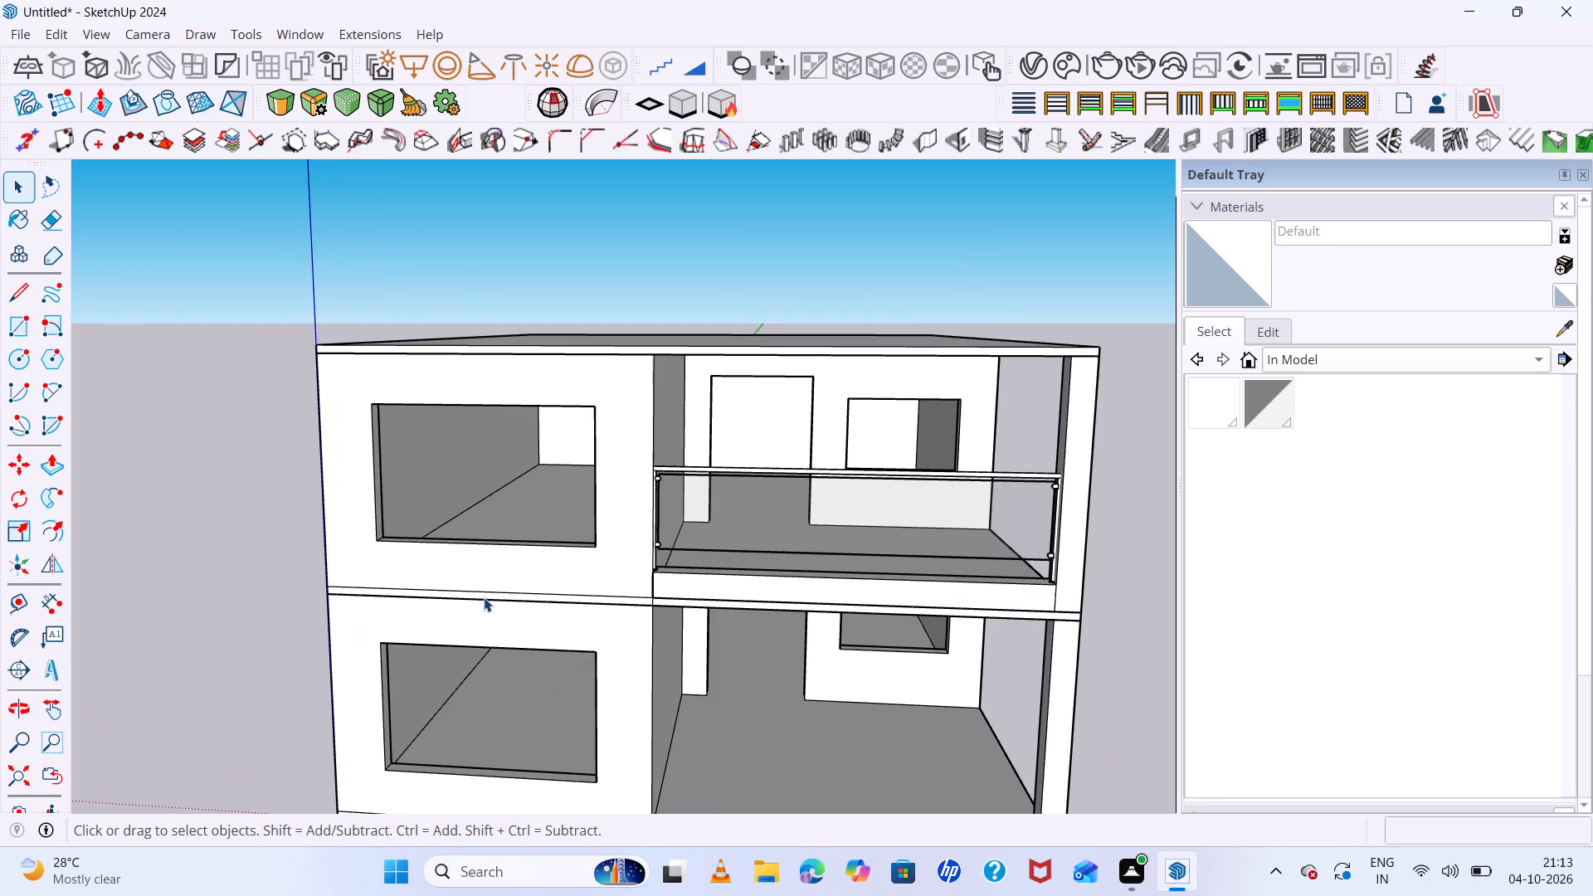
{"action": "key", "text": "r"}
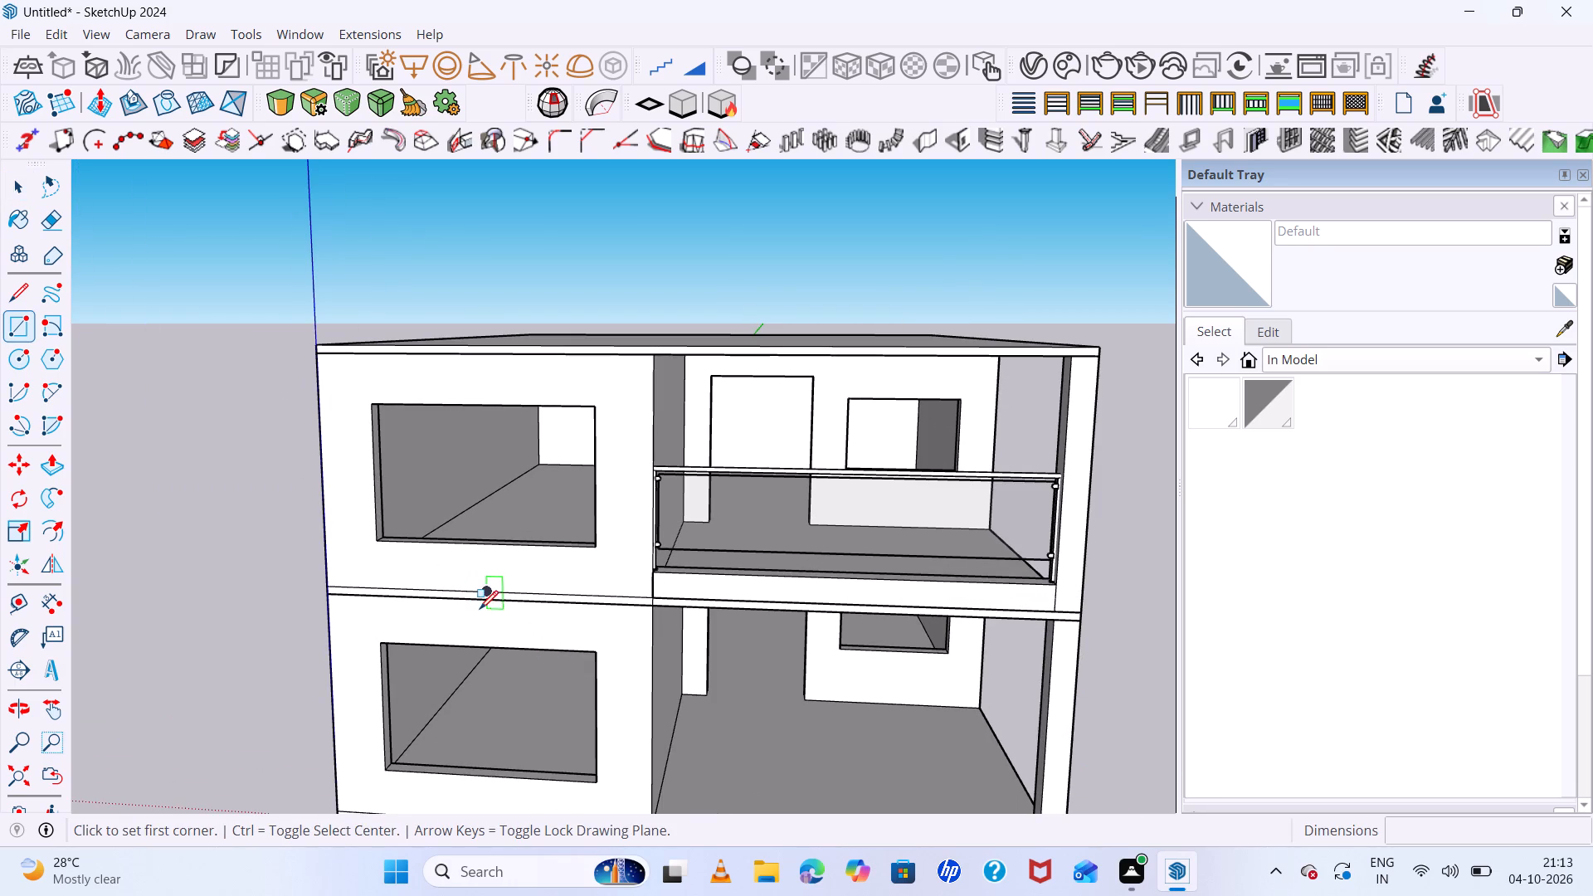
{"action": "left_click", "coordinate": [481, 605]}
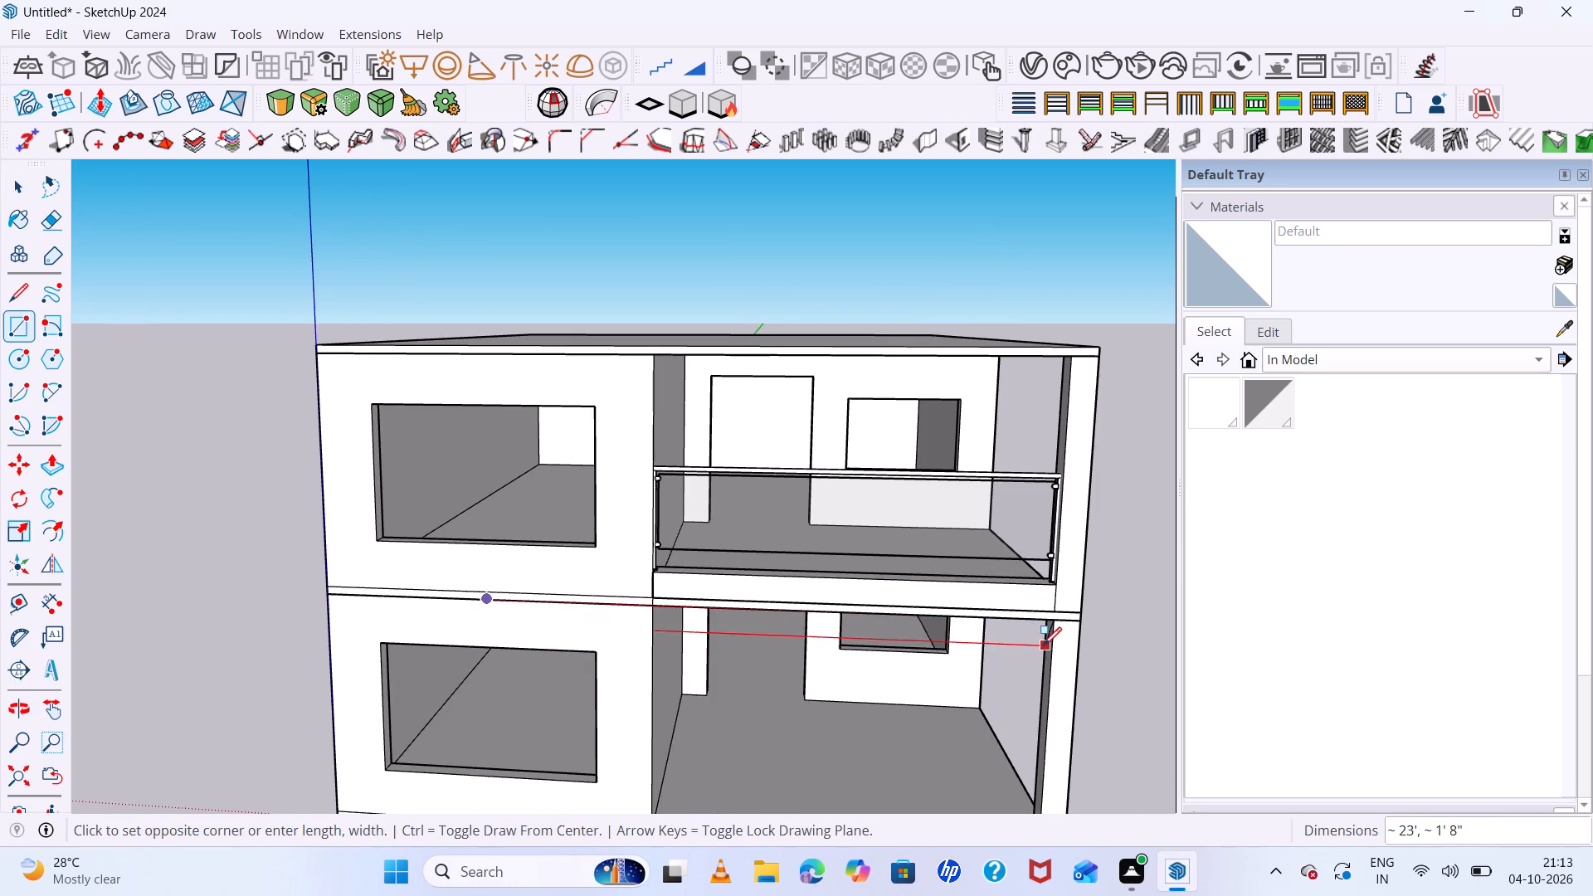
{"action": "left_click", "coordinate": [1055, 634]}
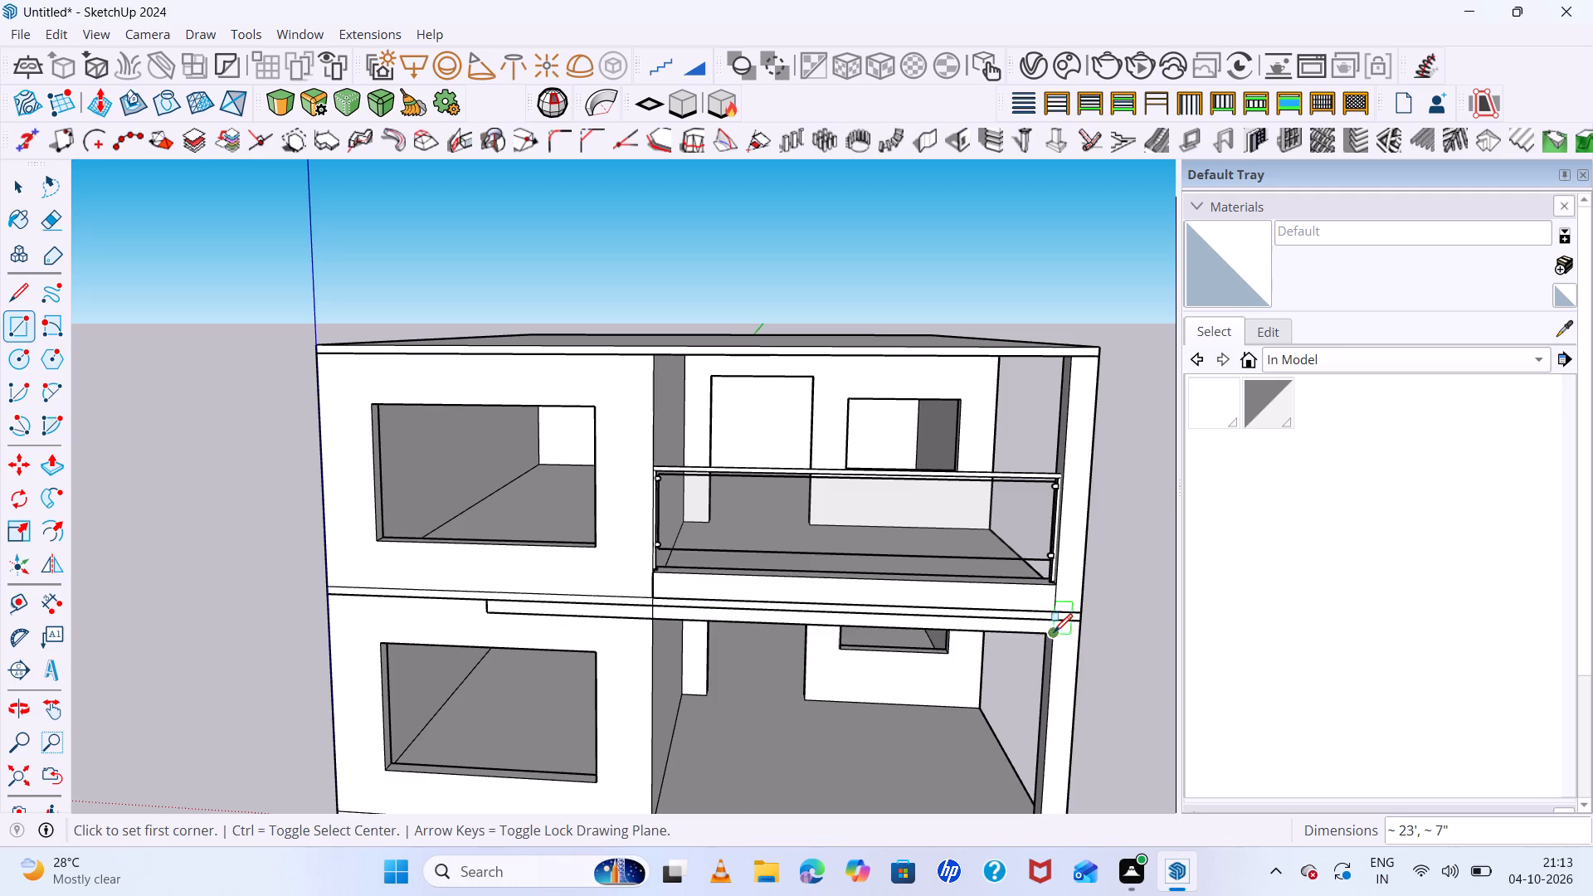
Draw a rectangle about 21' 8" by 7" just below the roof slab, from above the upper window to the corner column.
{"action": "left_click", "coordinate": [513, 357]}
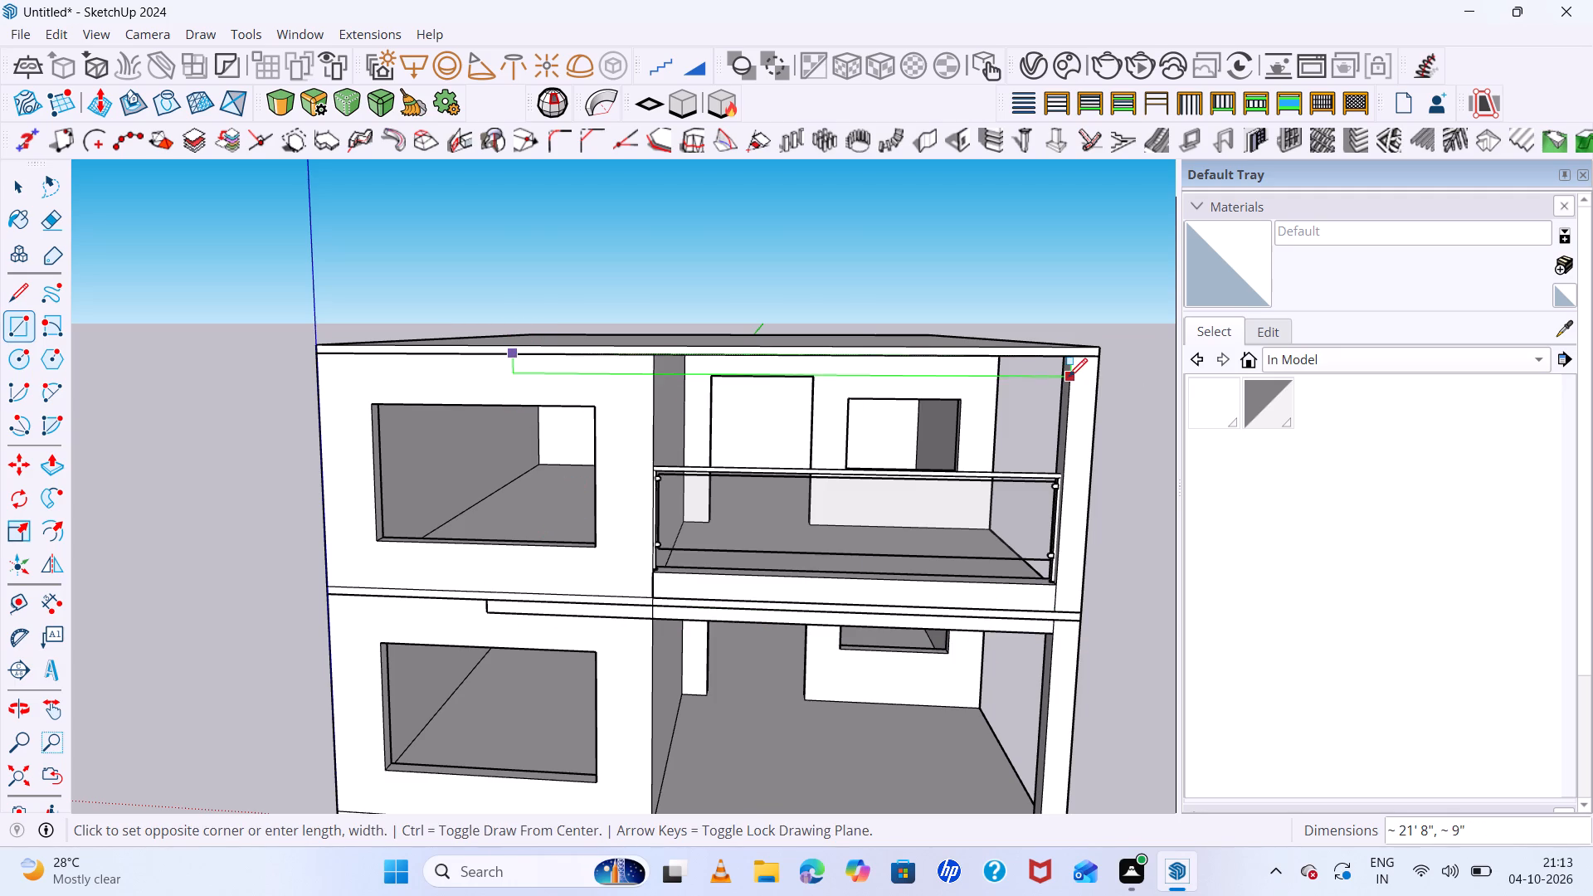
{"action": "left_click", "coordinate": [1072, 373]}
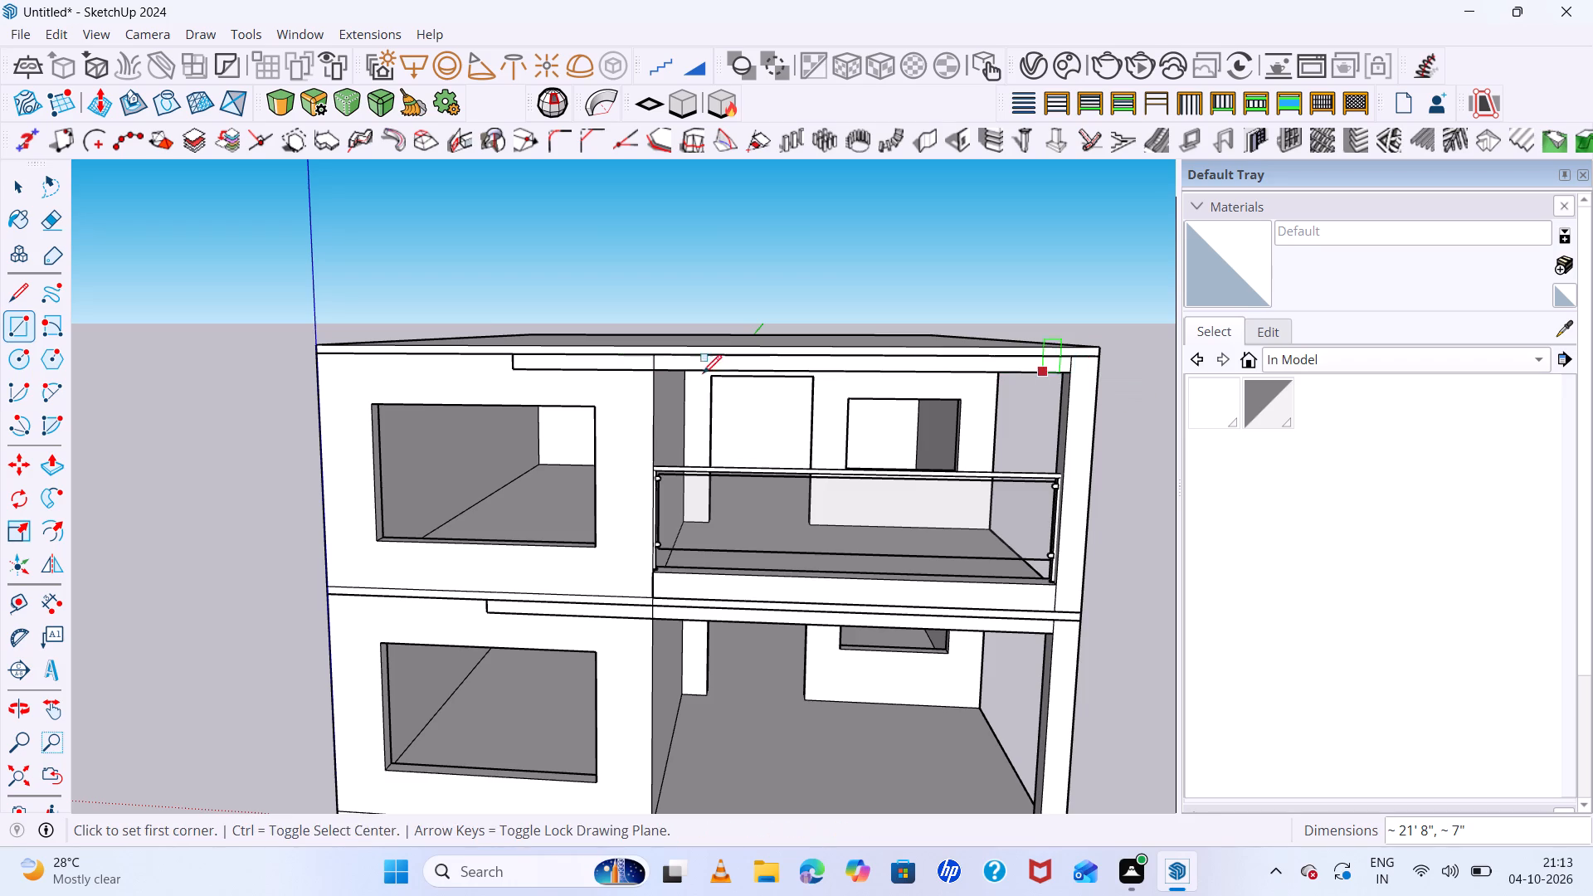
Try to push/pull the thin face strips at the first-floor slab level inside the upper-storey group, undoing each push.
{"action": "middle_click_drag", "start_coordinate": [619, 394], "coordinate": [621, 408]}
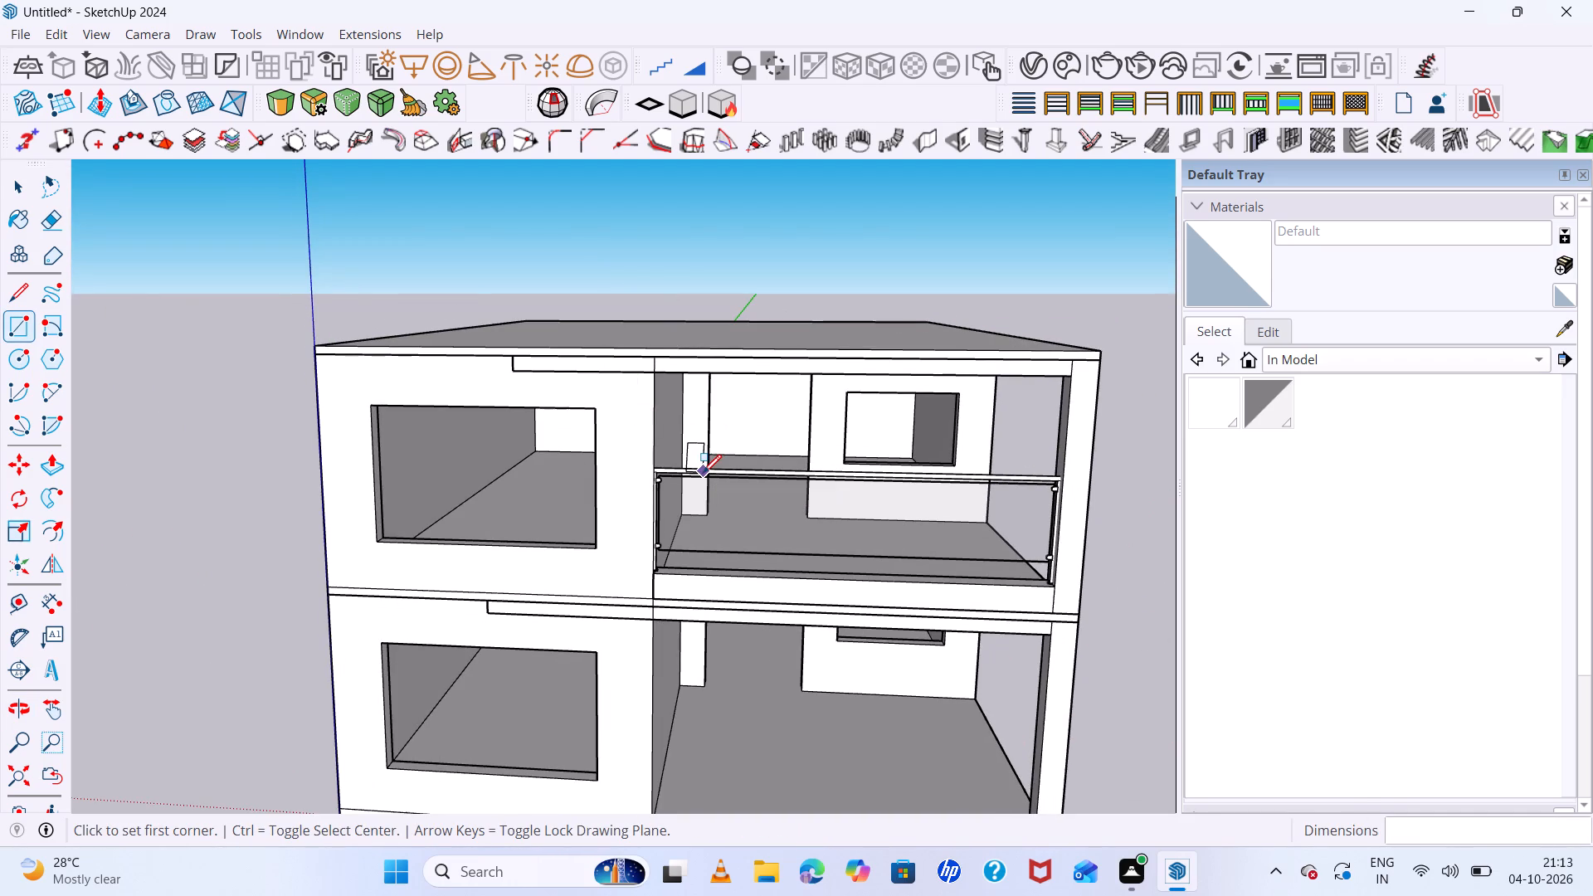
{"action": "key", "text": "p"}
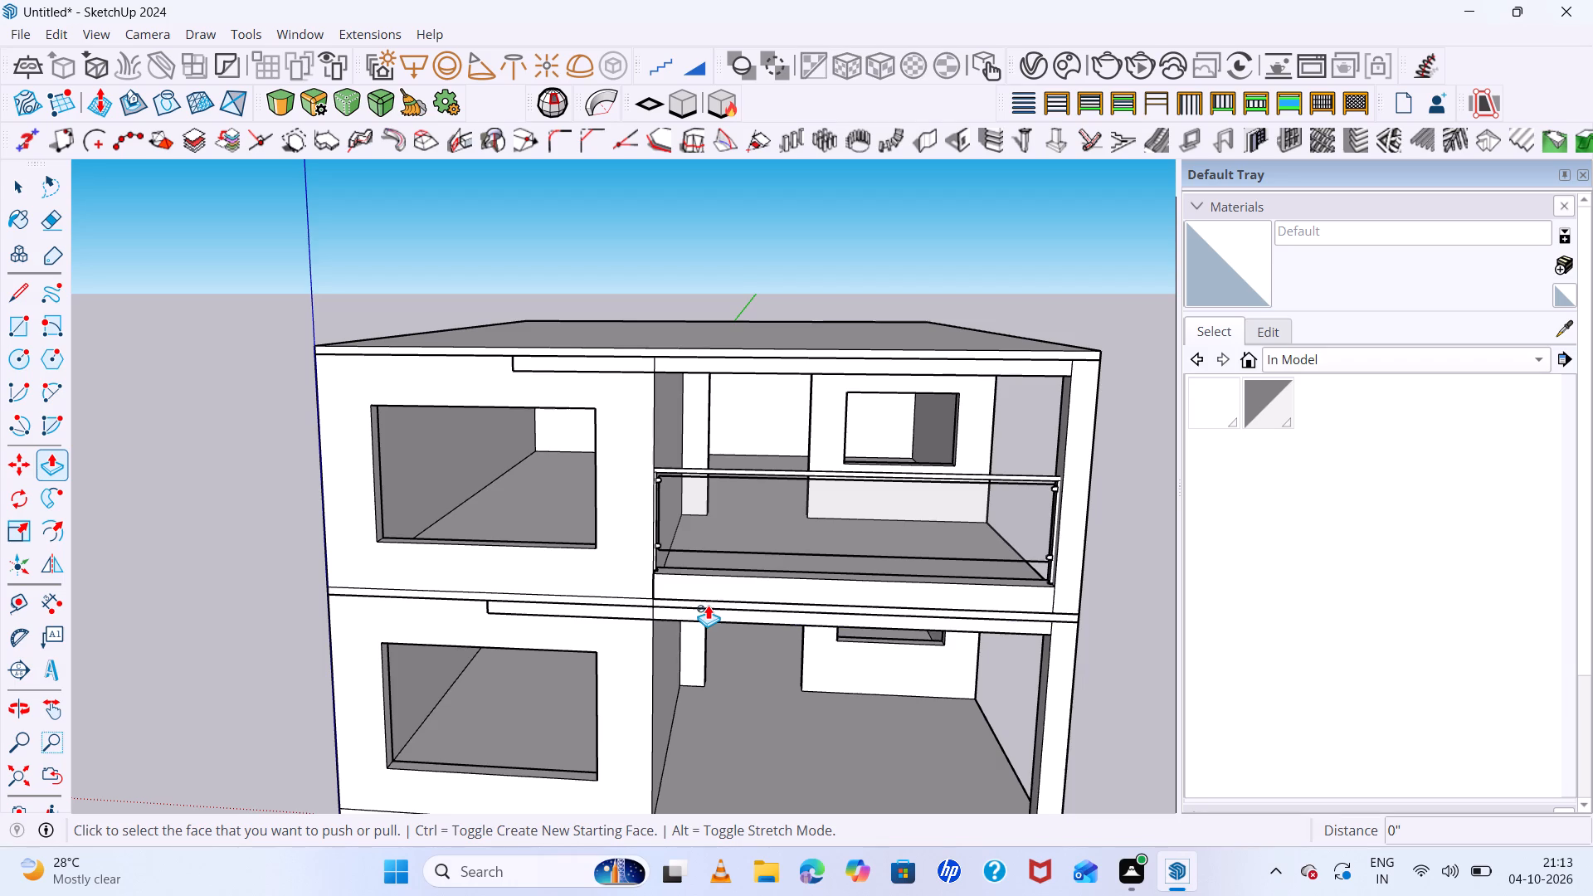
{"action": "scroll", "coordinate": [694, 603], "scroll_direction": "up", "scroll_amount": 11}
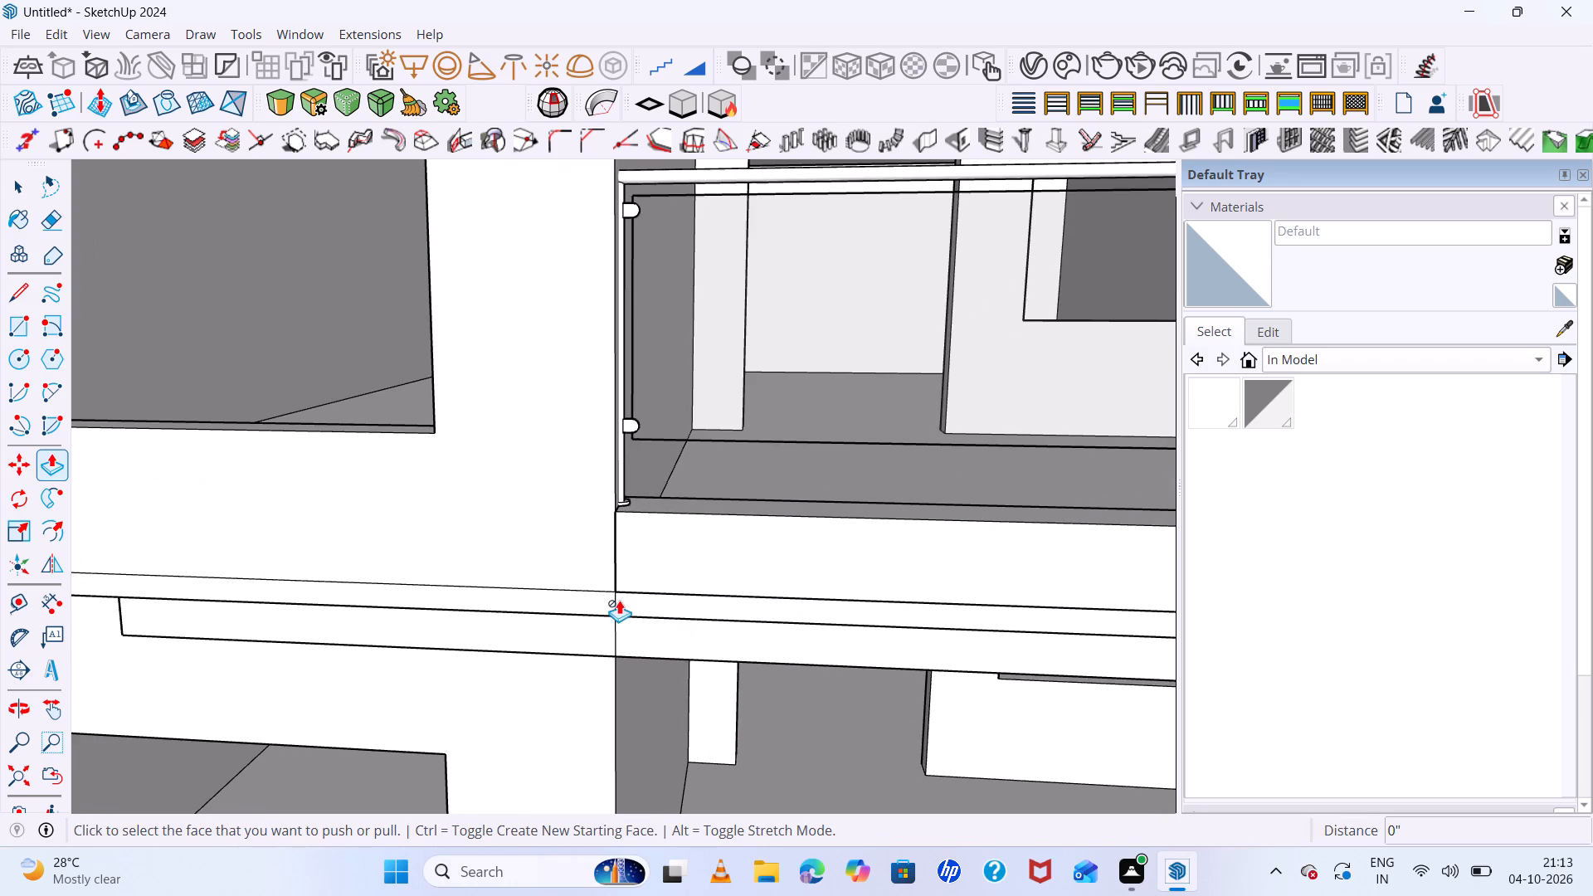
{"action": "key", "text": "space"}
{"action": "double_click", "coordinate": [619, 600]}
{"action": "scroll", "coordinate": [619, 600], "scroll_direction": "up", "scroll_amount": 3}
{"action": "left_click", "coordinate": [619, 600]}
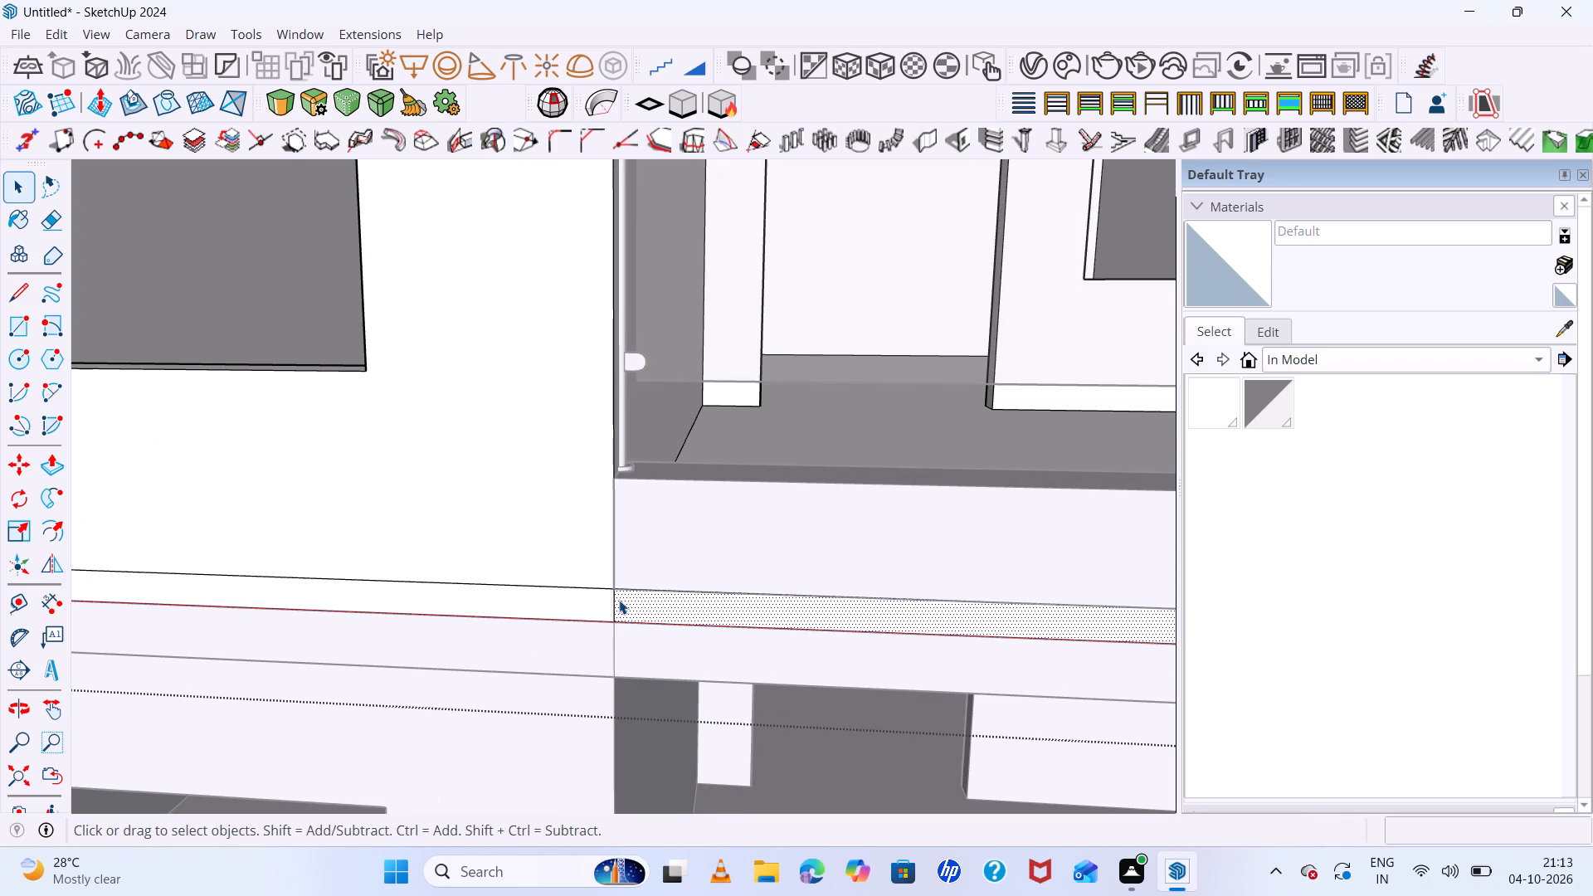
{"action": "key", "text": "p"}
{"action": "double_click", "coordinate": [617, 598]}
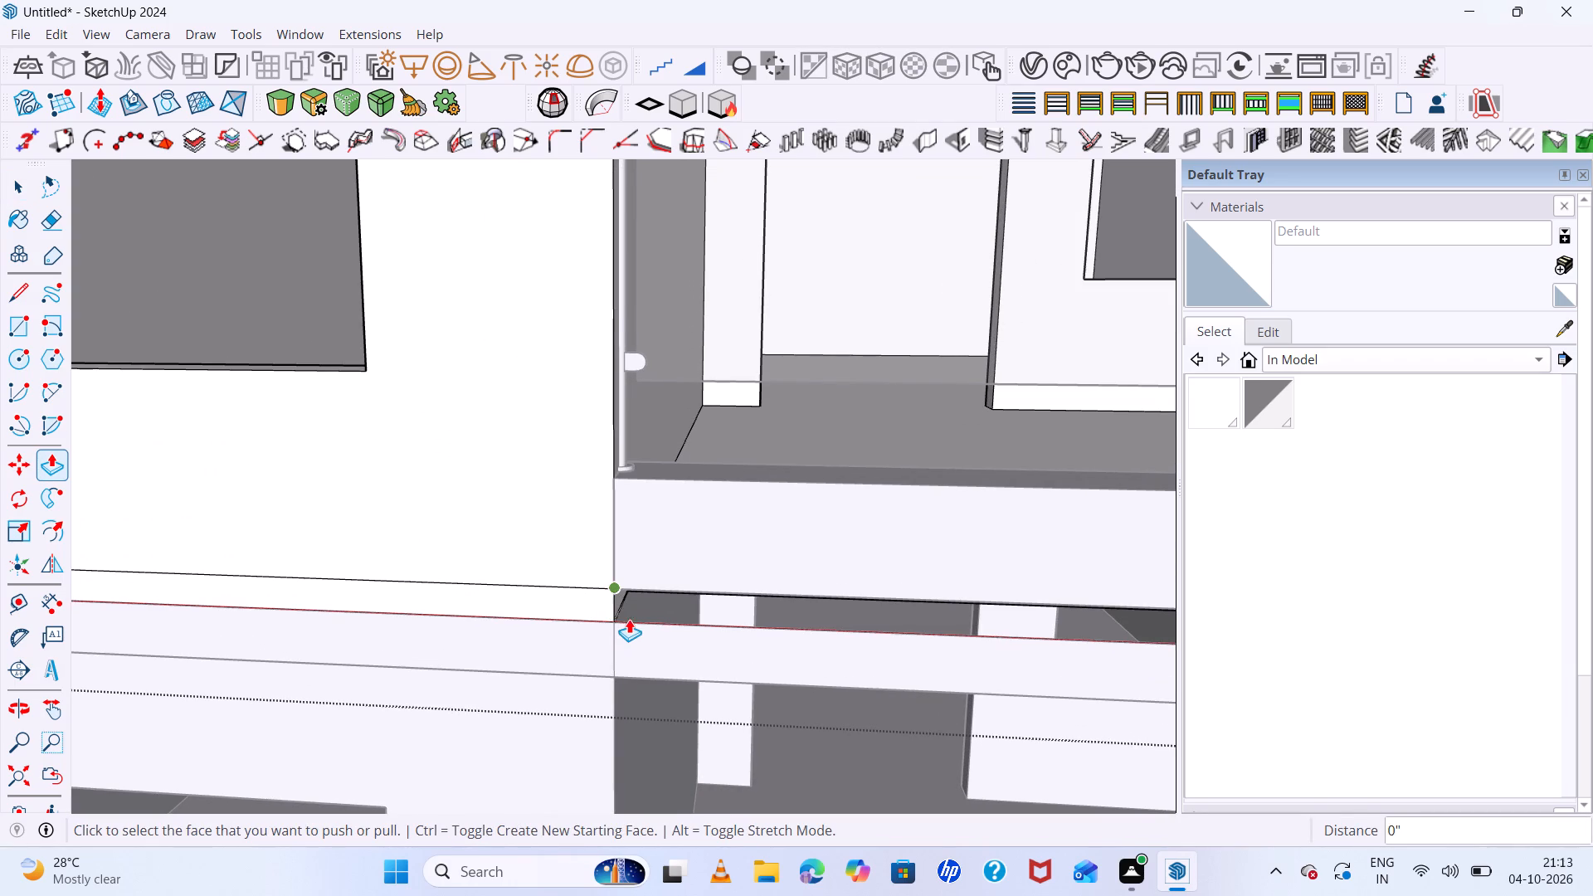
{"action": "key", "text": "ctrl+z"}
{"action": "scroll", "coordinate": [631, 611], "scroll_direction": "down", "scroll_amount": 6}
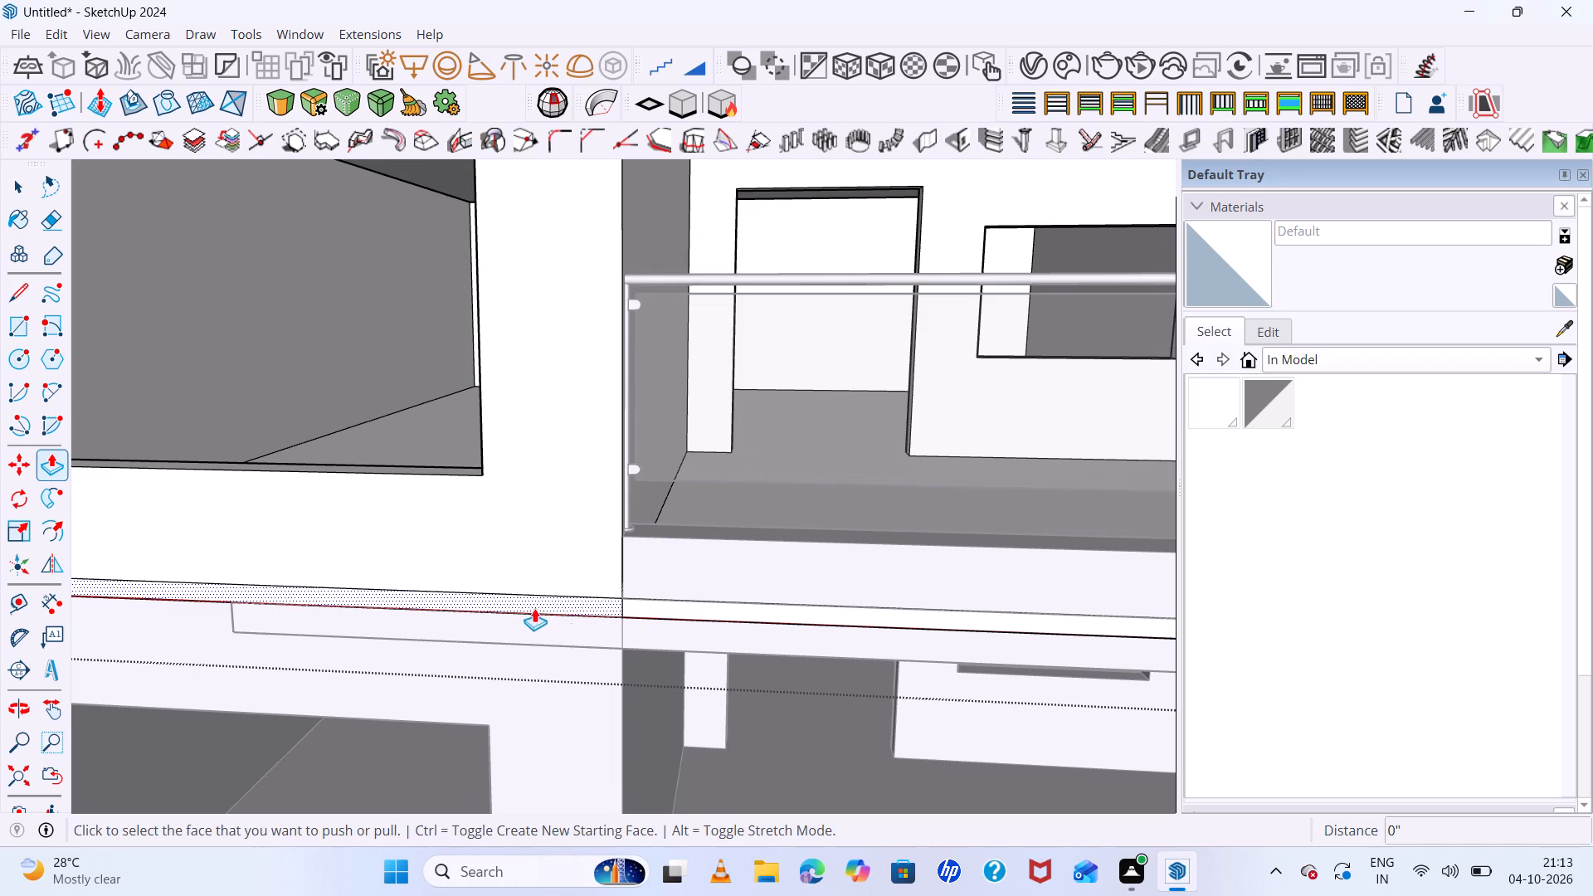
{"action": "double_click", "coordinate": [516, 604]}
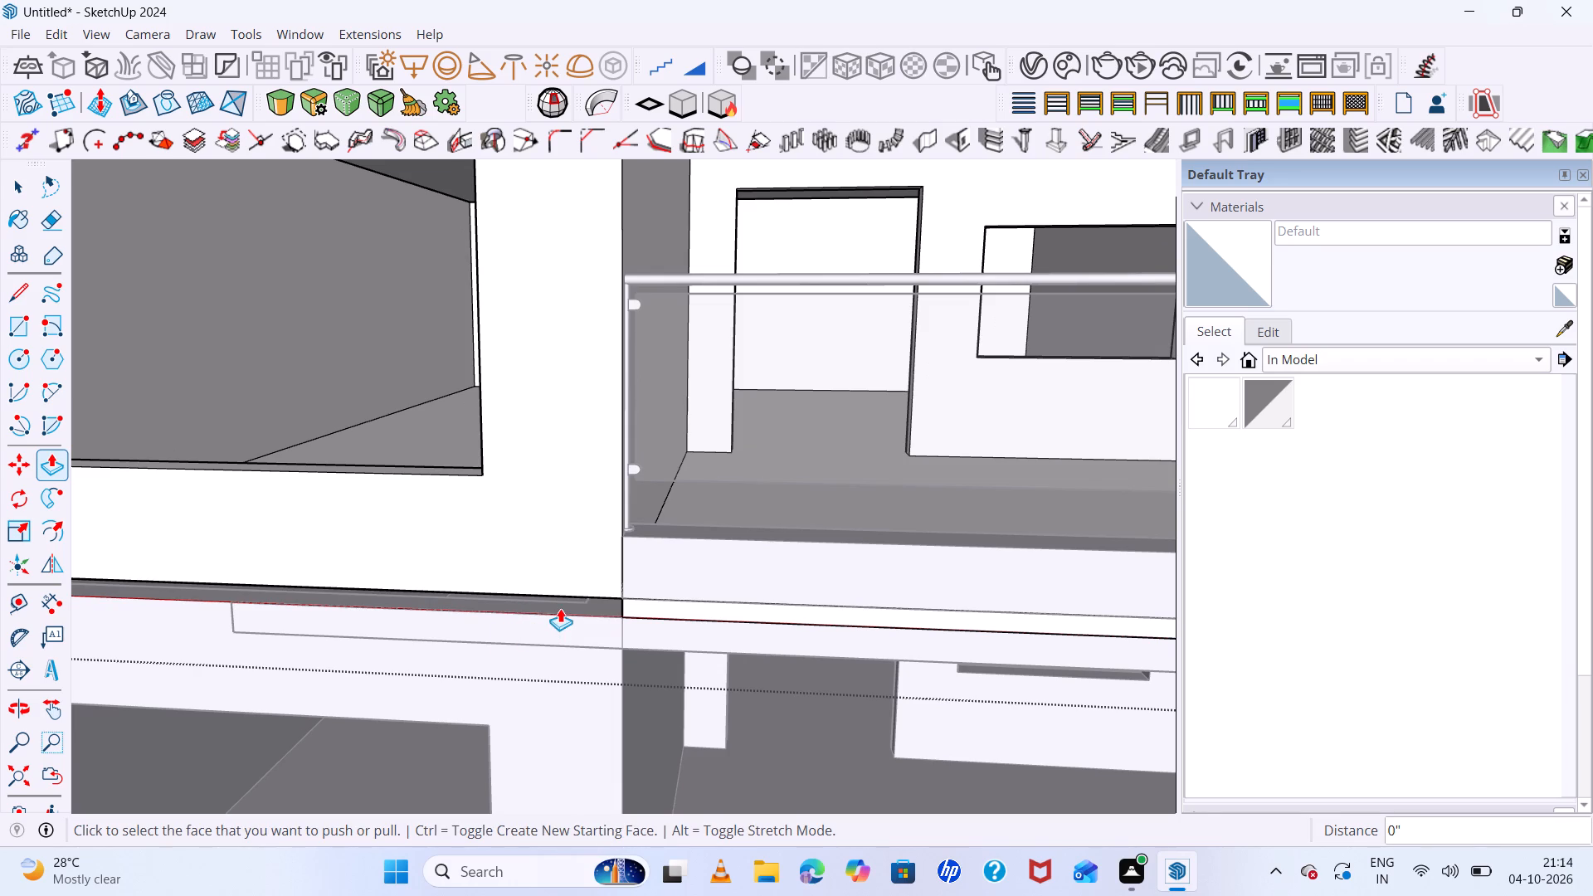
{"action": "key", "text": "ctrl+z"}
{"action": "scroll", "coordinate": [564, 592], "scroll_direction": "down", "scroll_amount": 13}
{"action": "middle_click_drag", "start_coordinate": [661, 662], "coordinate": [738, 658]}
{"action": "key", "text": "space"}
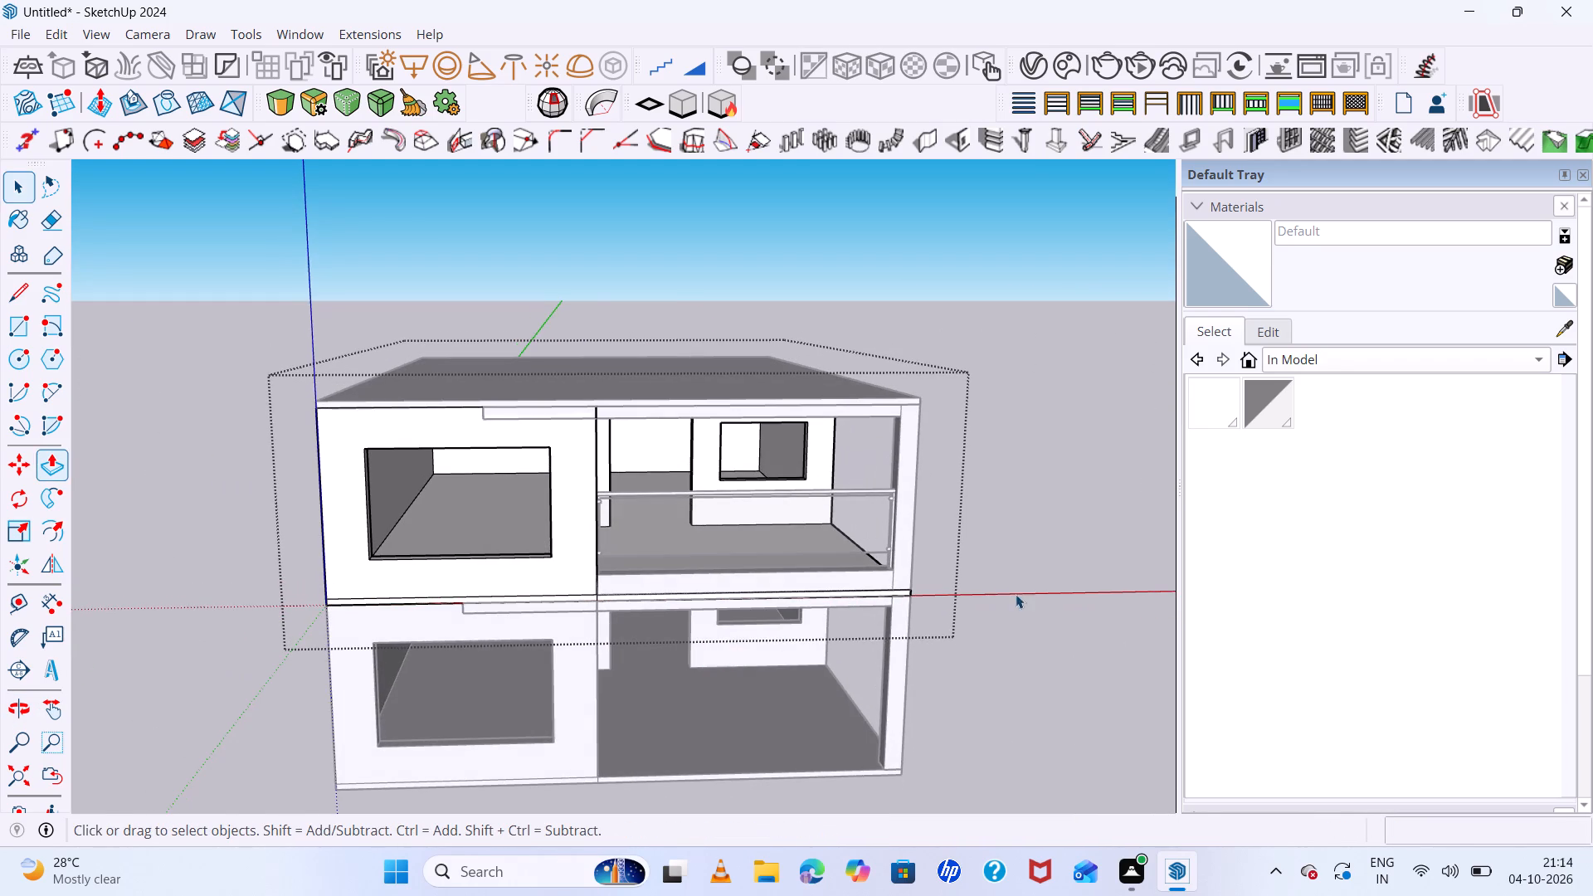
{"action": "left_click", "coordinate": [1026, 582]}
Push/pull the rectangle below the first-floor slab outward about 2' 3" as a projecting canopy.
{"action": "scroll", "coordinate": [824, 611], "scroll_direction": "up", "scroll_amount": 5}
{"action": "left_click", "coordinate": [798, 593]}
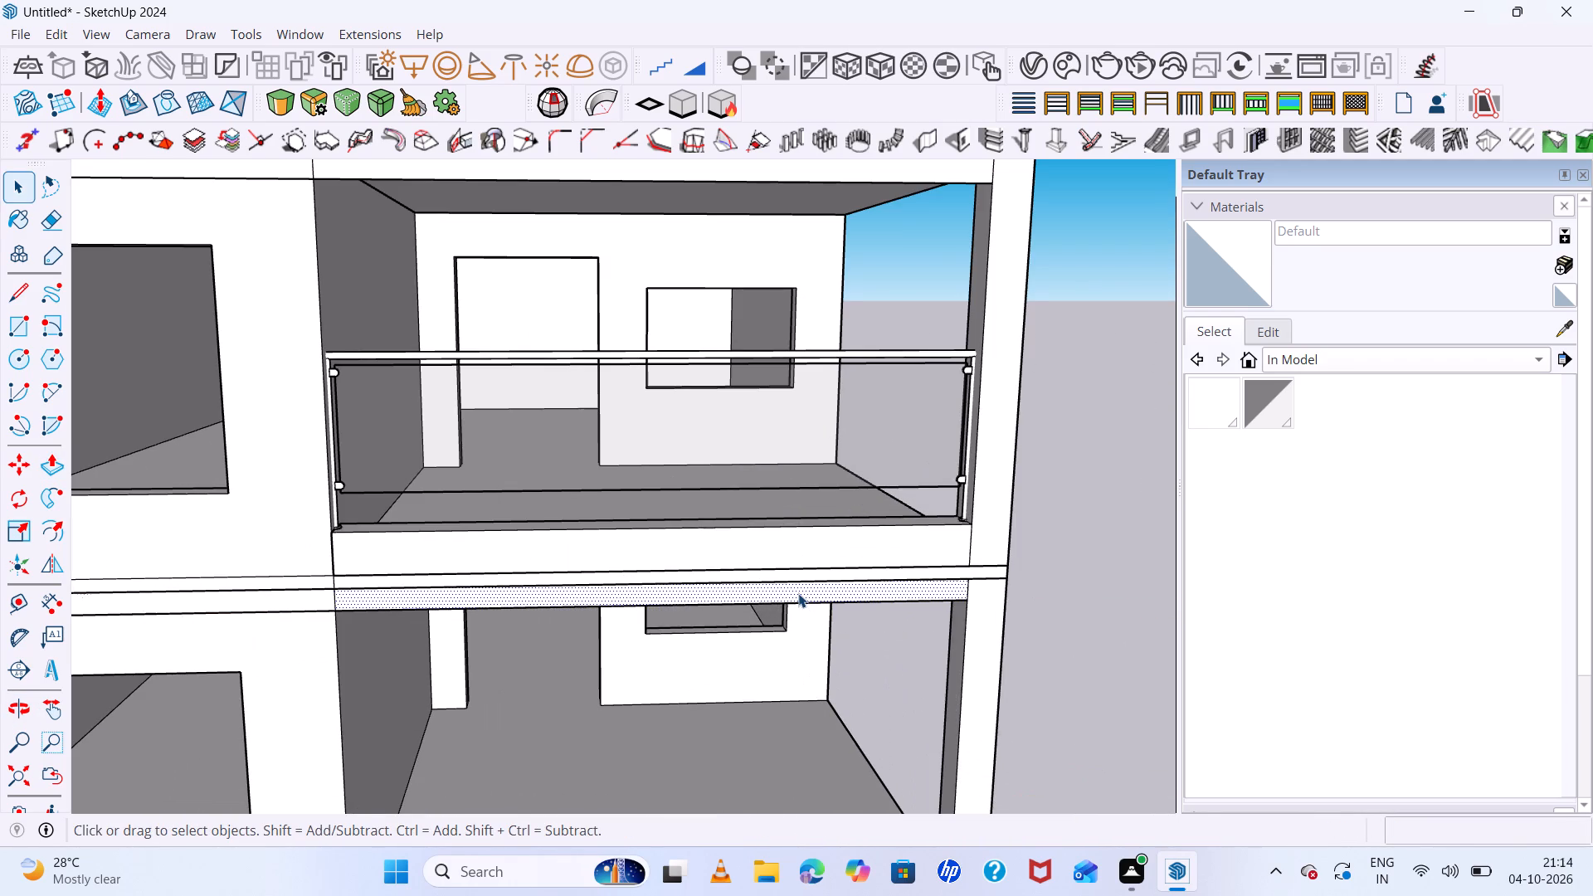
{"action": "key", "text": "p"}
{"action": "left_click", "coordinate": [798, 593]}
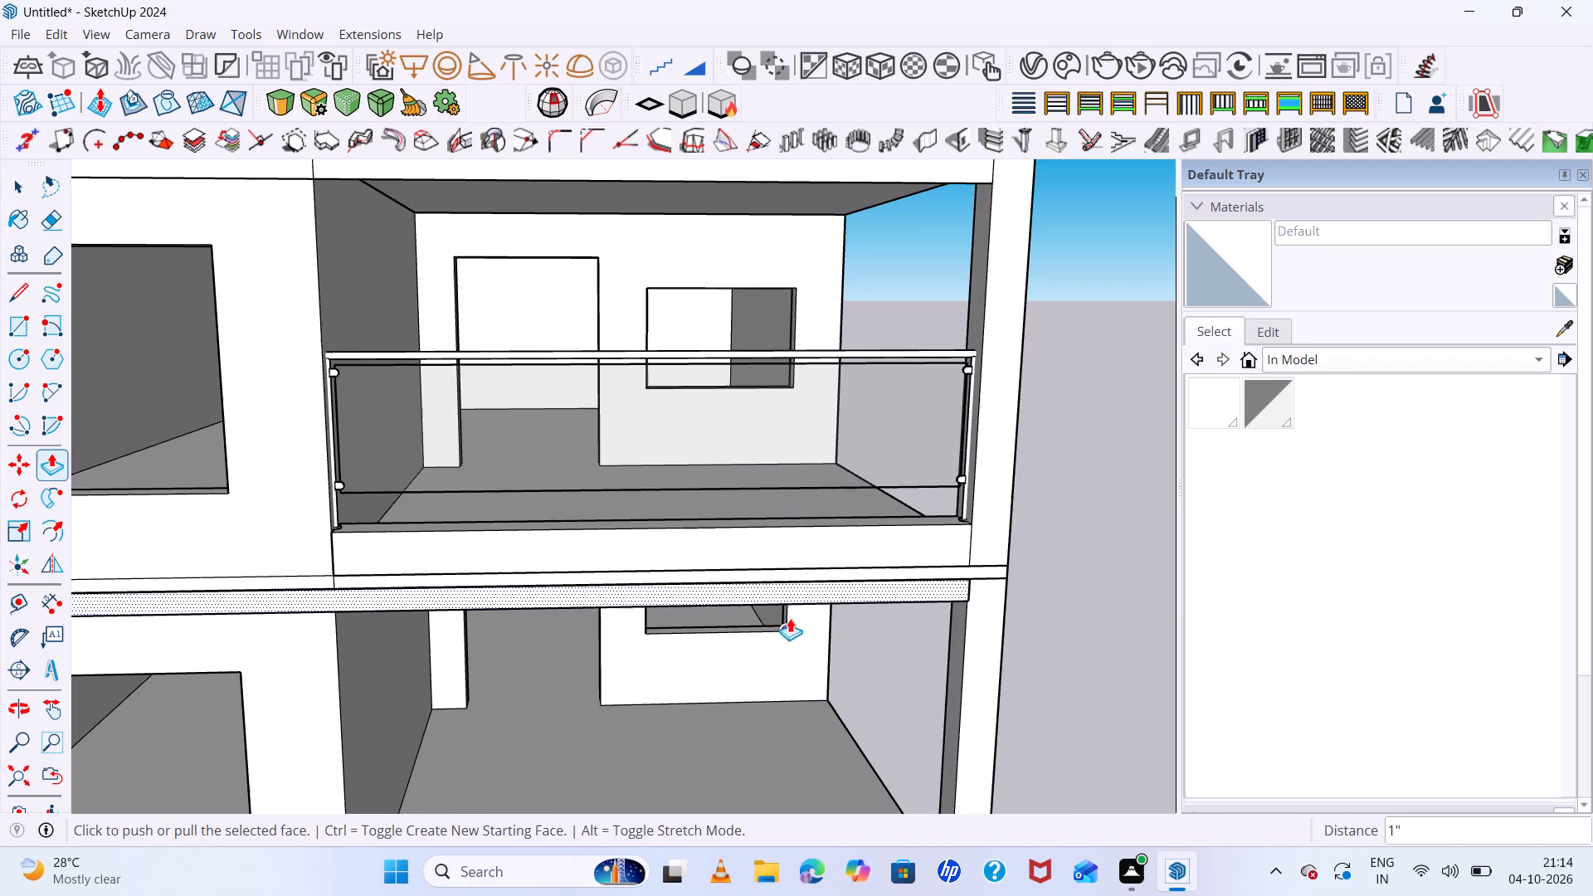
{"action": "left_click", "coordinate": [787, 594]}
{"action": "key", "text": "ctrl+z"}
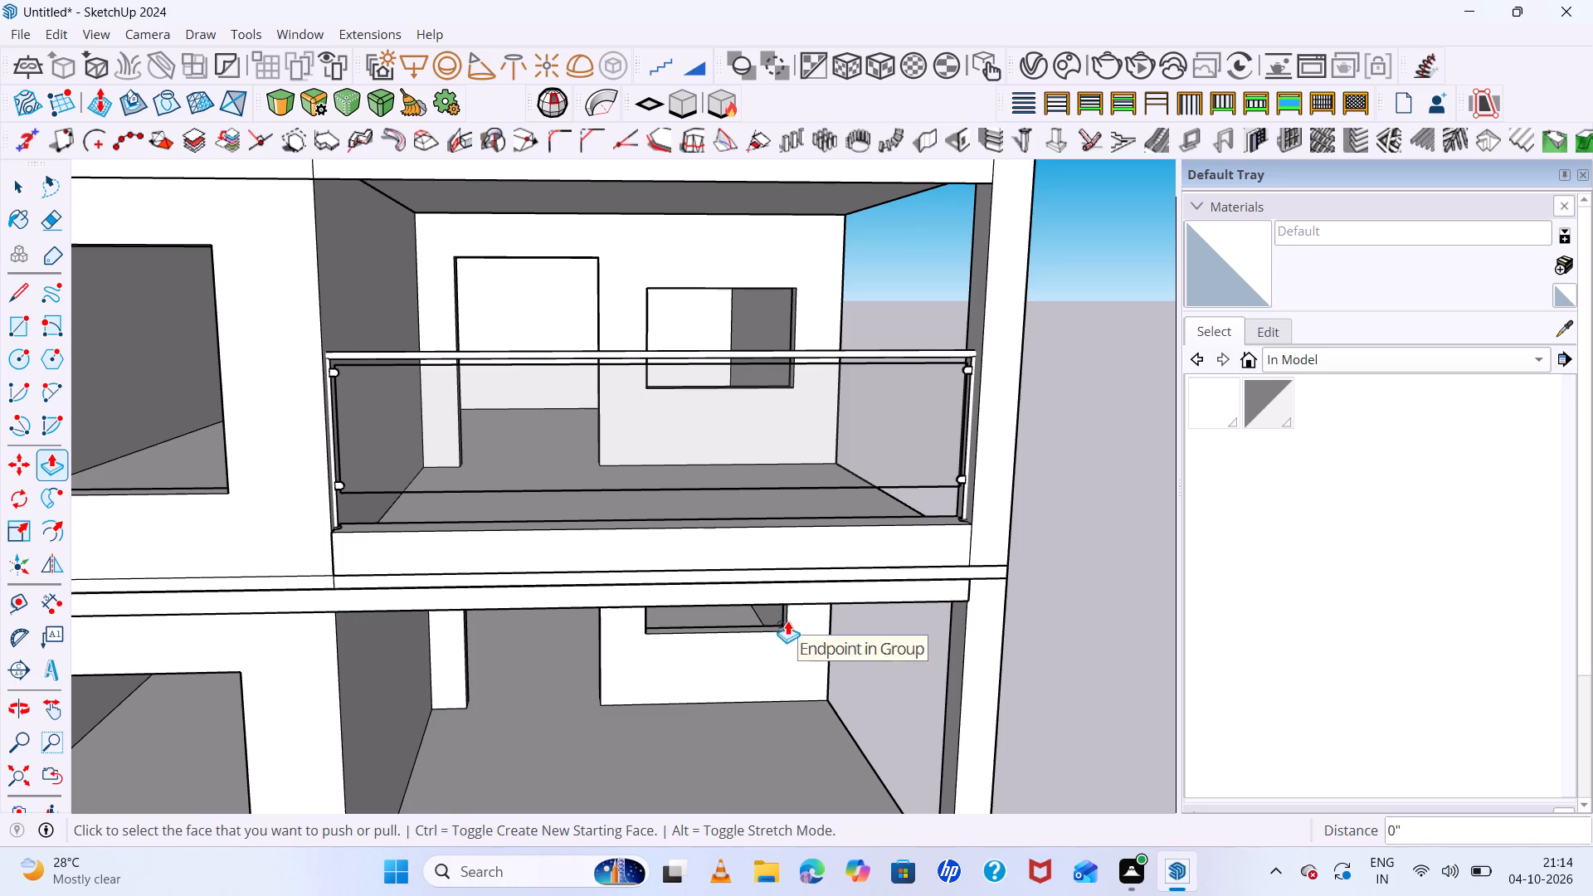
{"action": "left_click", "coordinate": [777, 594]}
{"action": "scroll", "coordinate": [785, 655], "scroll_direction": "down", "scroll_amount": 5}
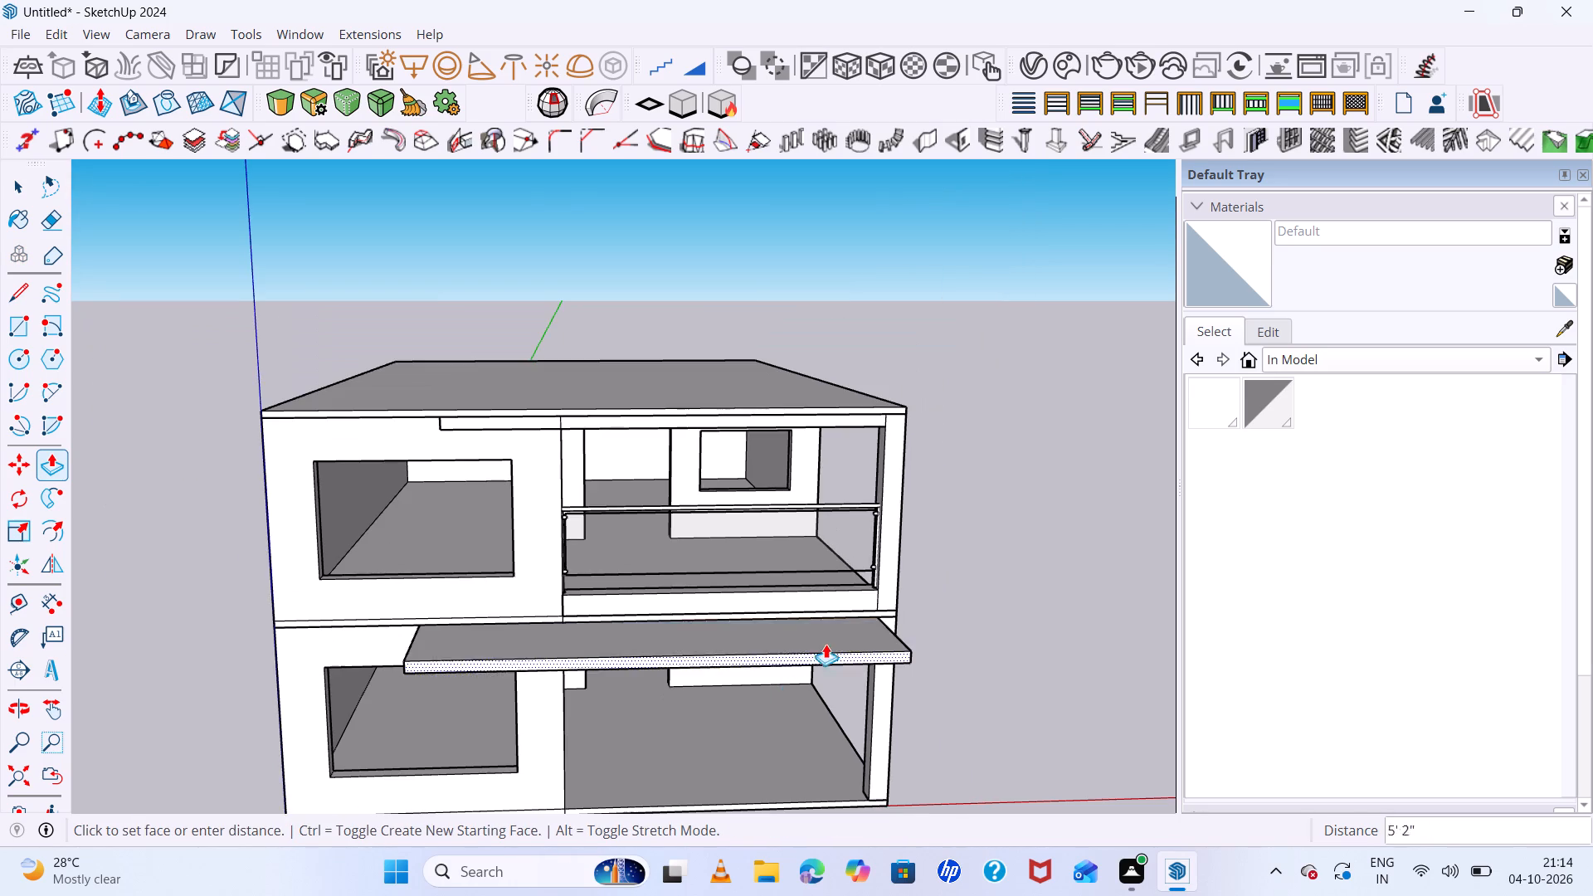
{"action": "middle_click_drag", "start_coordinate": [827, 643], "coordinate": [594, 691]}
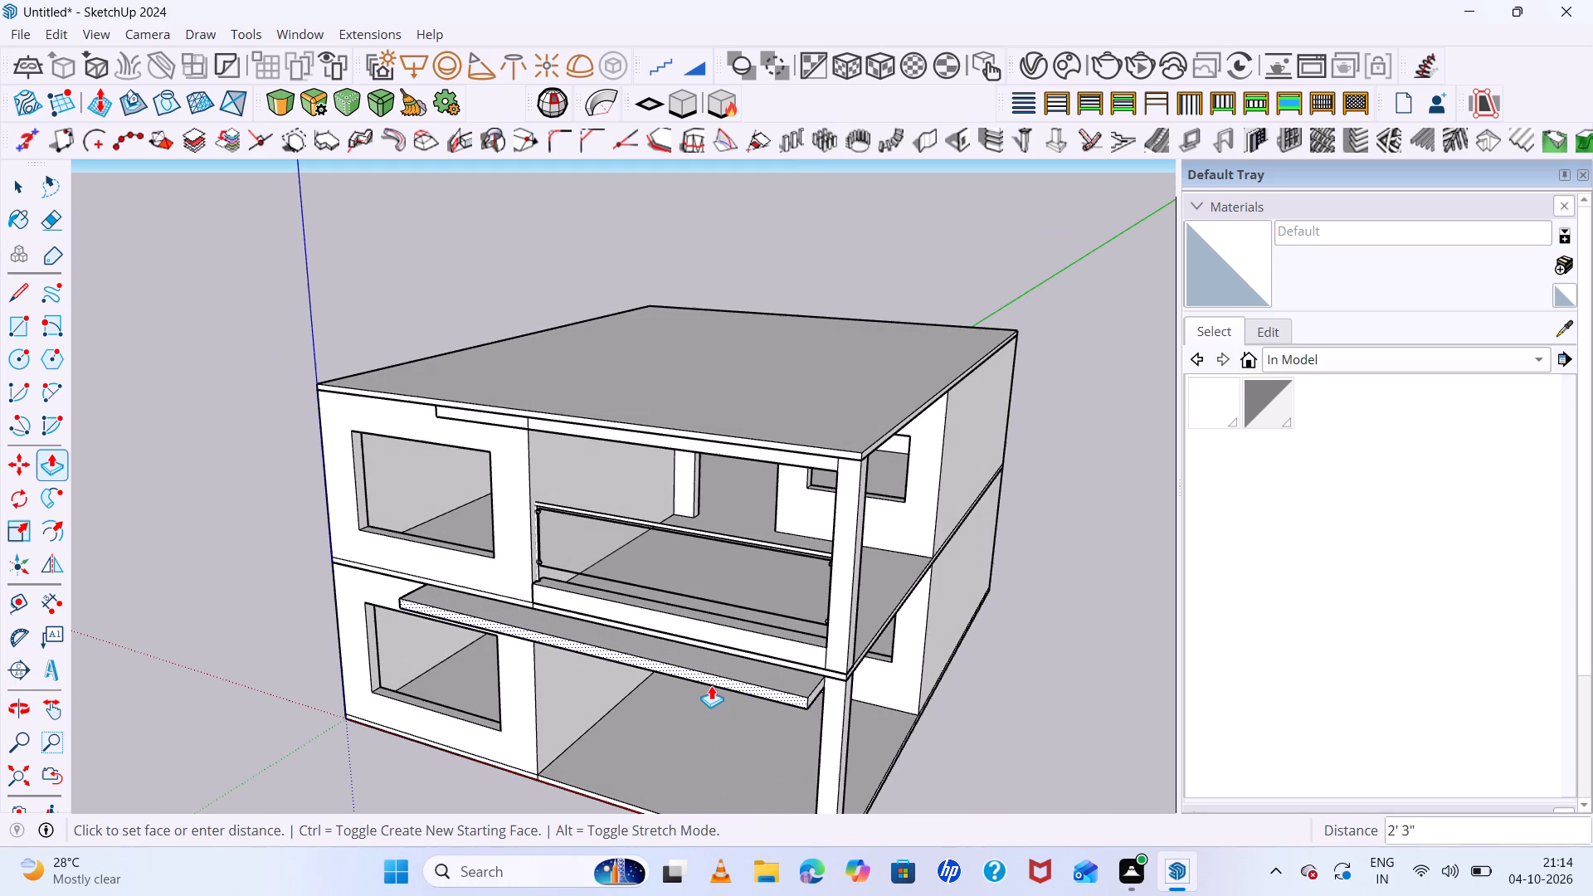
{"action": "left_click", "coordinate": [711, 685]}
Push/pull the rectangle below the roof slab outward by the same distance as the lower canopy.
{"action": "double_click", "coordinate": [791, 455]}
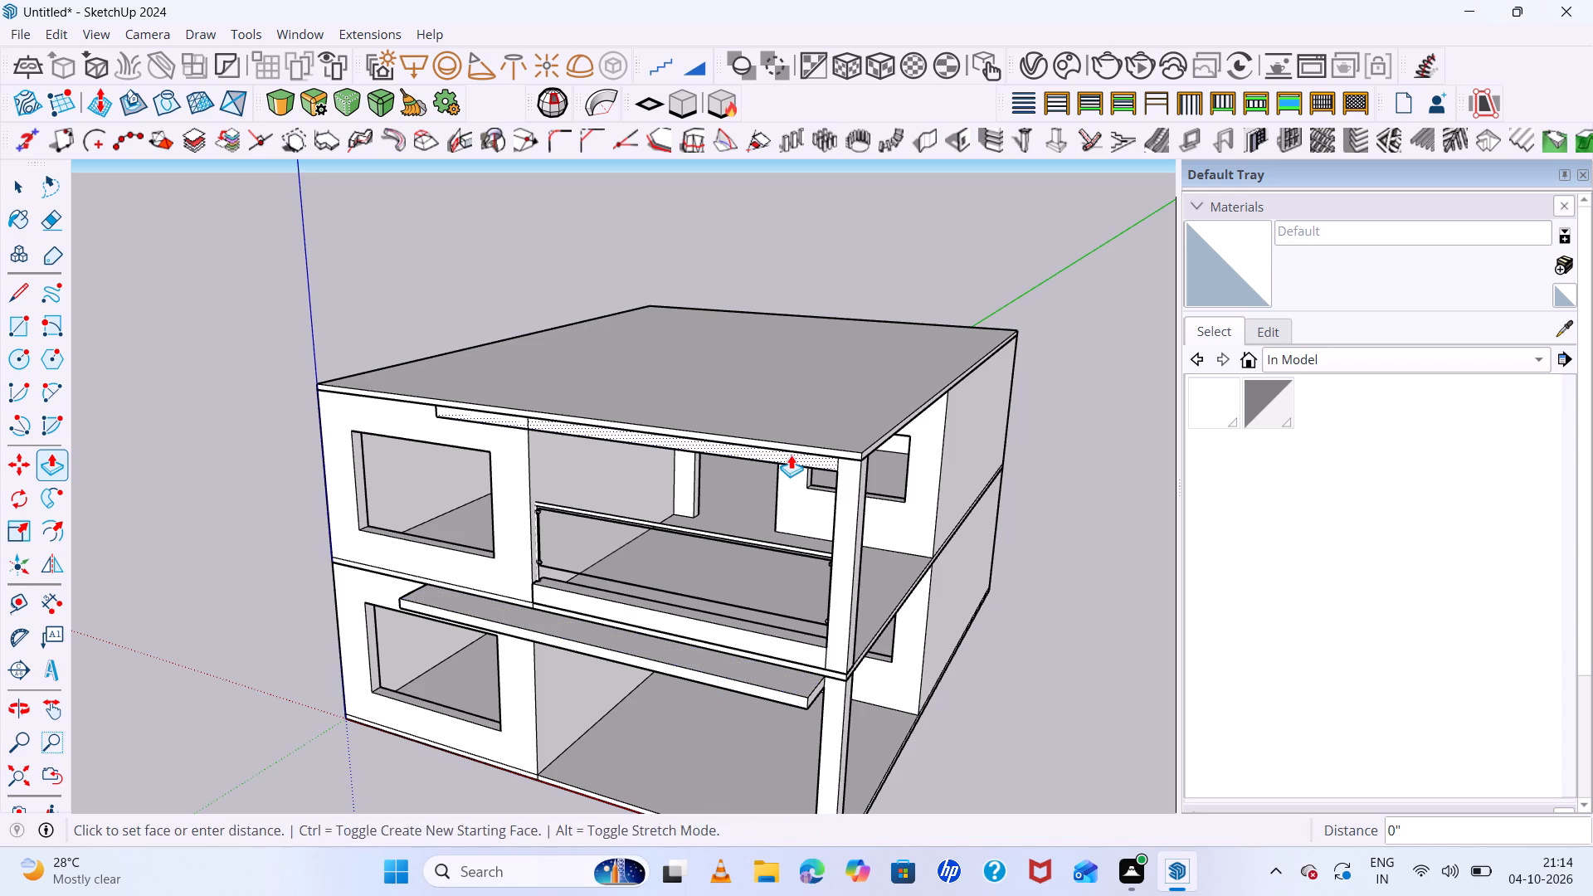
Examine both projecting canopies and their ends at the corner column from several angles.
{"action": "middle_click_drag", "start_coordinate": [670, 567], "coordinate": [796, 421]}
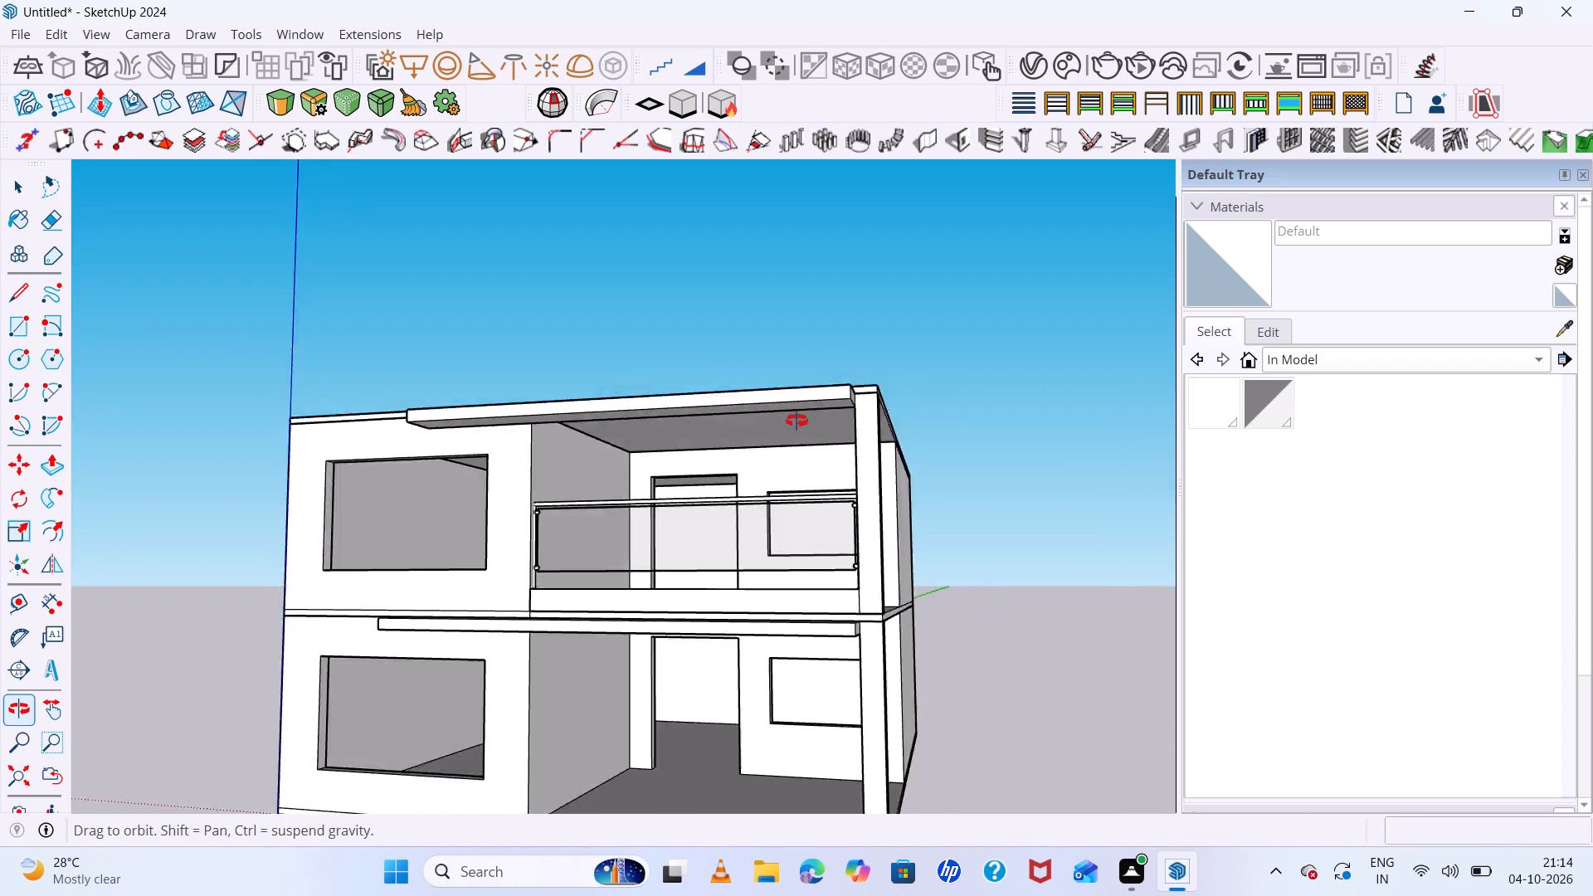
{"action": "middle_click_drag", "start_coordinate": [796, 421], "coordinate": [820, 431]}
{"action": "scroll", "coordinate": [892, 412], "scroll_direction": "up", "scroll_amount": 5}
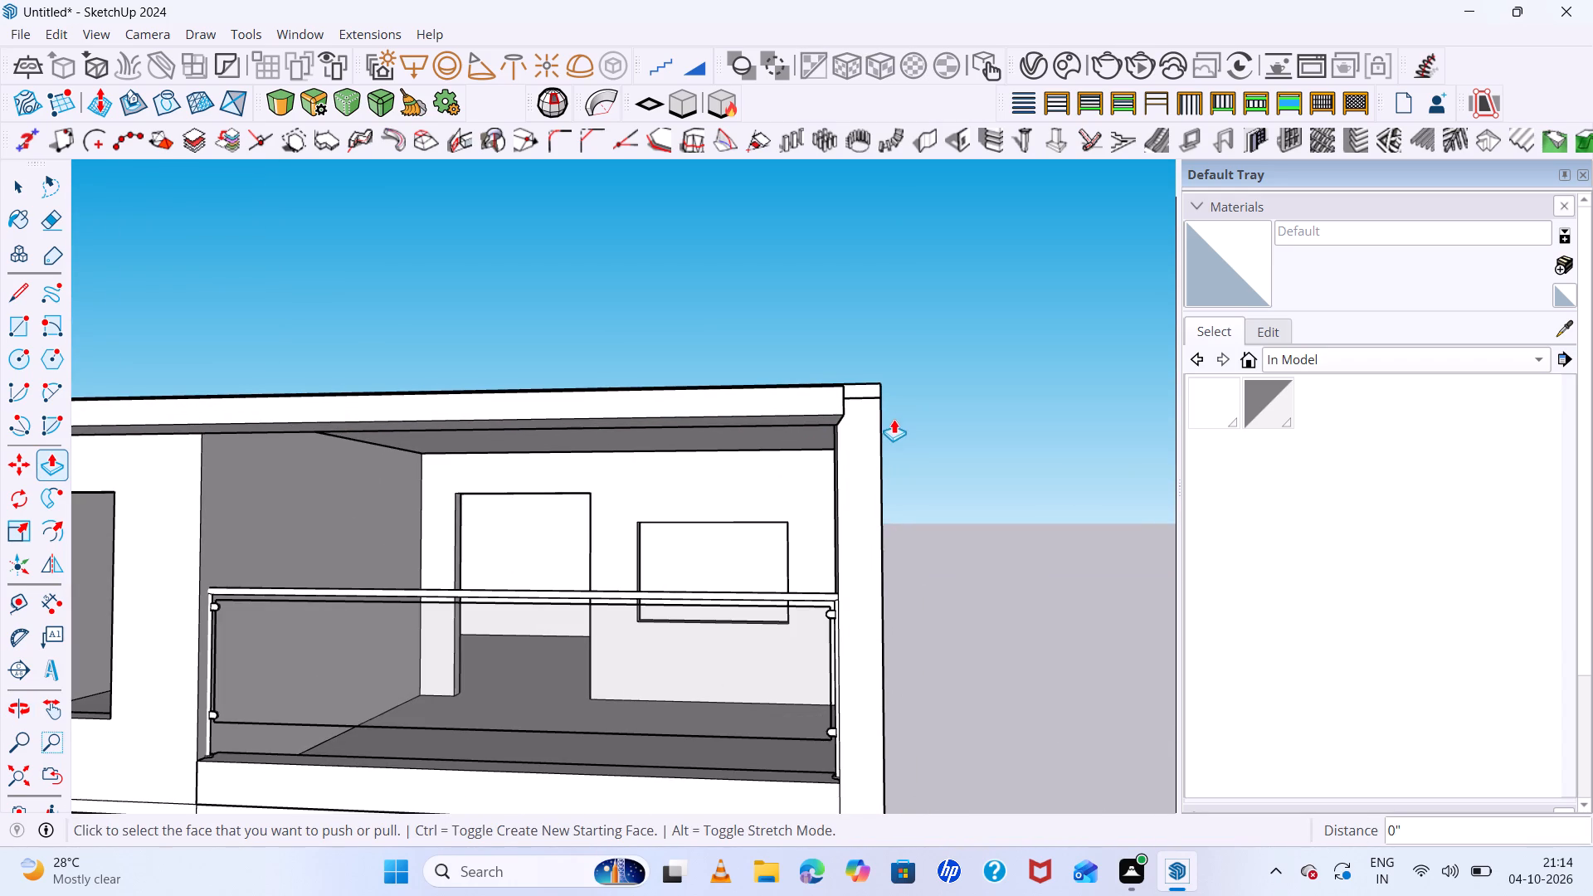
{"action": "key", "text": "space"}
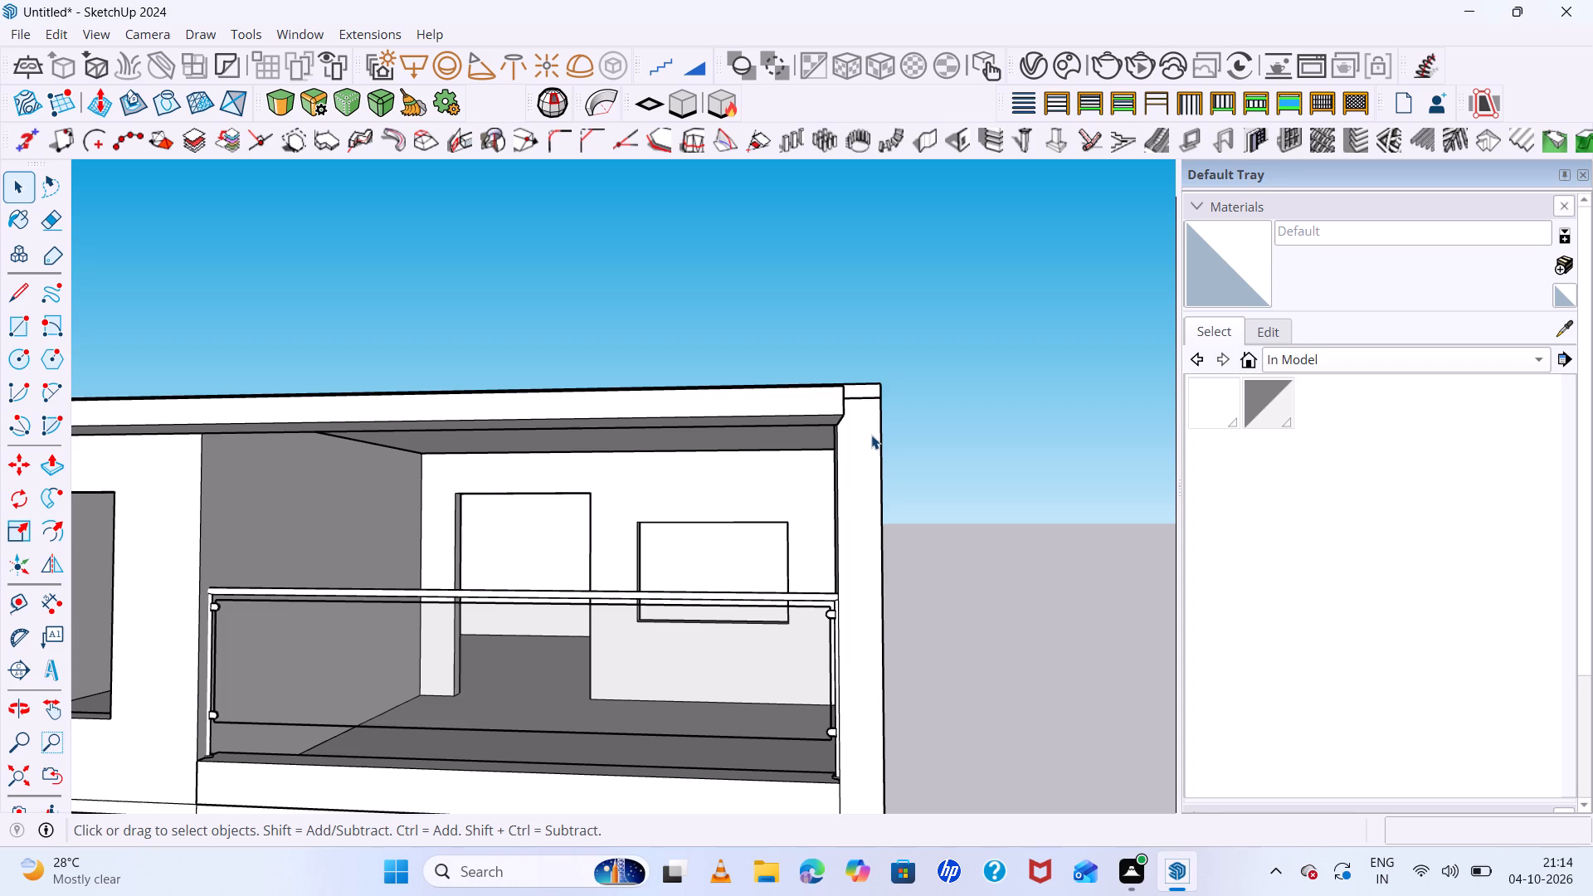
{"action": "middle_click_drag", "start_coordinate": [922, 521], "coordinate": [841, 498]}
{"action": "scroll", "coordinate": [844, 480], "scroll_direction": "down", "scroll_amount": 7}
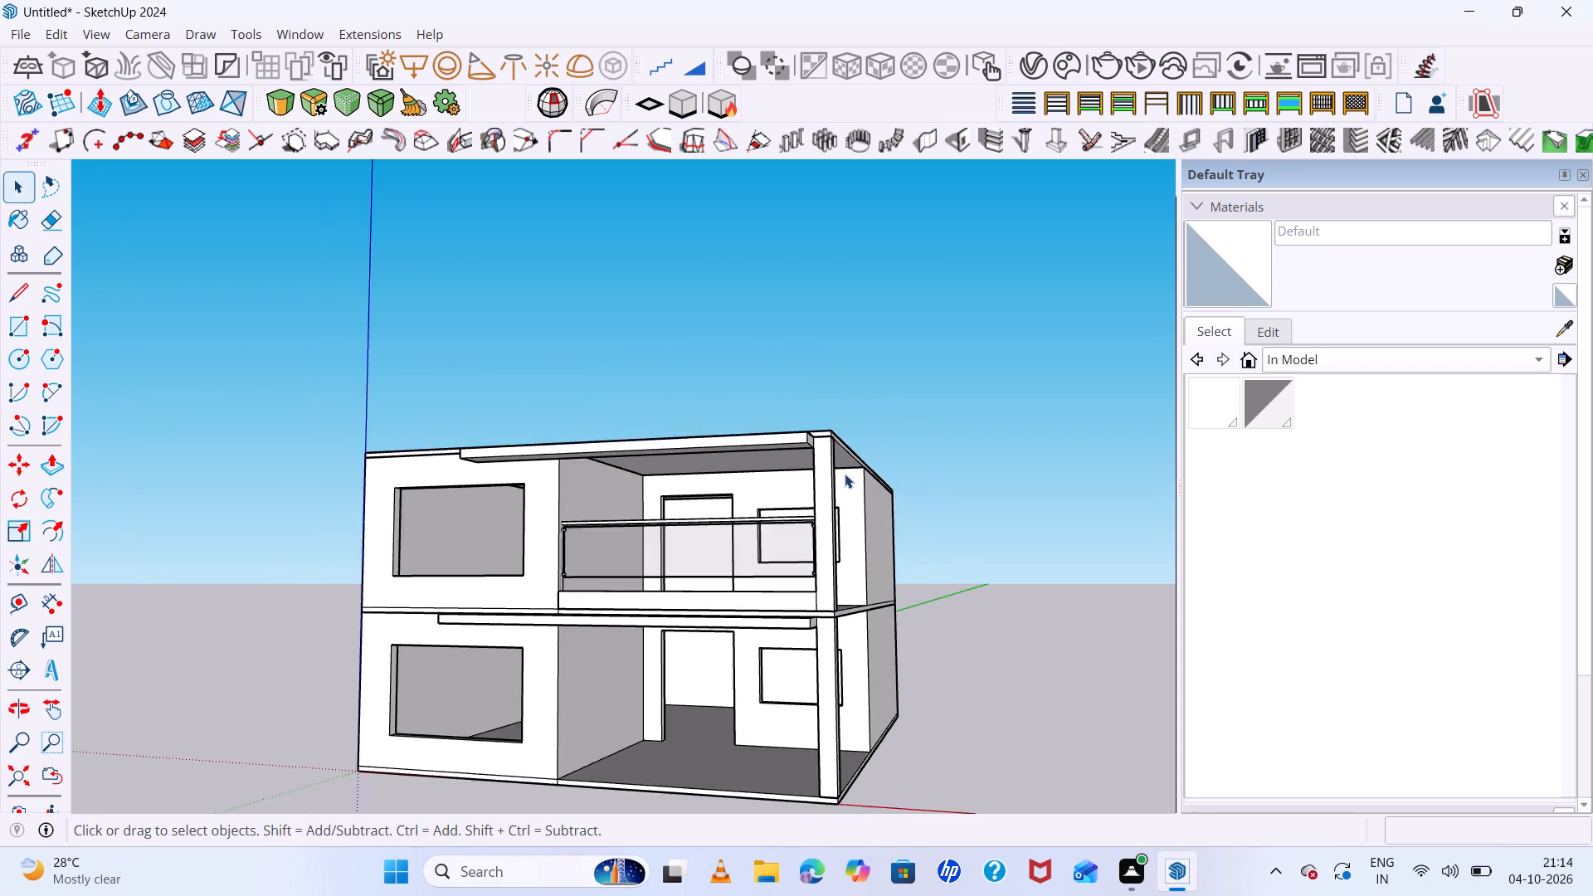
{"action": "scroll", "coordinate": [845, 474], "scroll_direction": "down", "scroll_amount": 6}
{"action": "middle_click_drag", "start_coordinate": [872, 569], "coordinate": [850, 708]}
{"action": "scroll", "coordinate": [804, 632], "scroll_direction": "up", "scroll_amount": 8}
{"action": "middle_click_drag", "start_coordinate": [877, 639], "coordinate": [937, 614]}
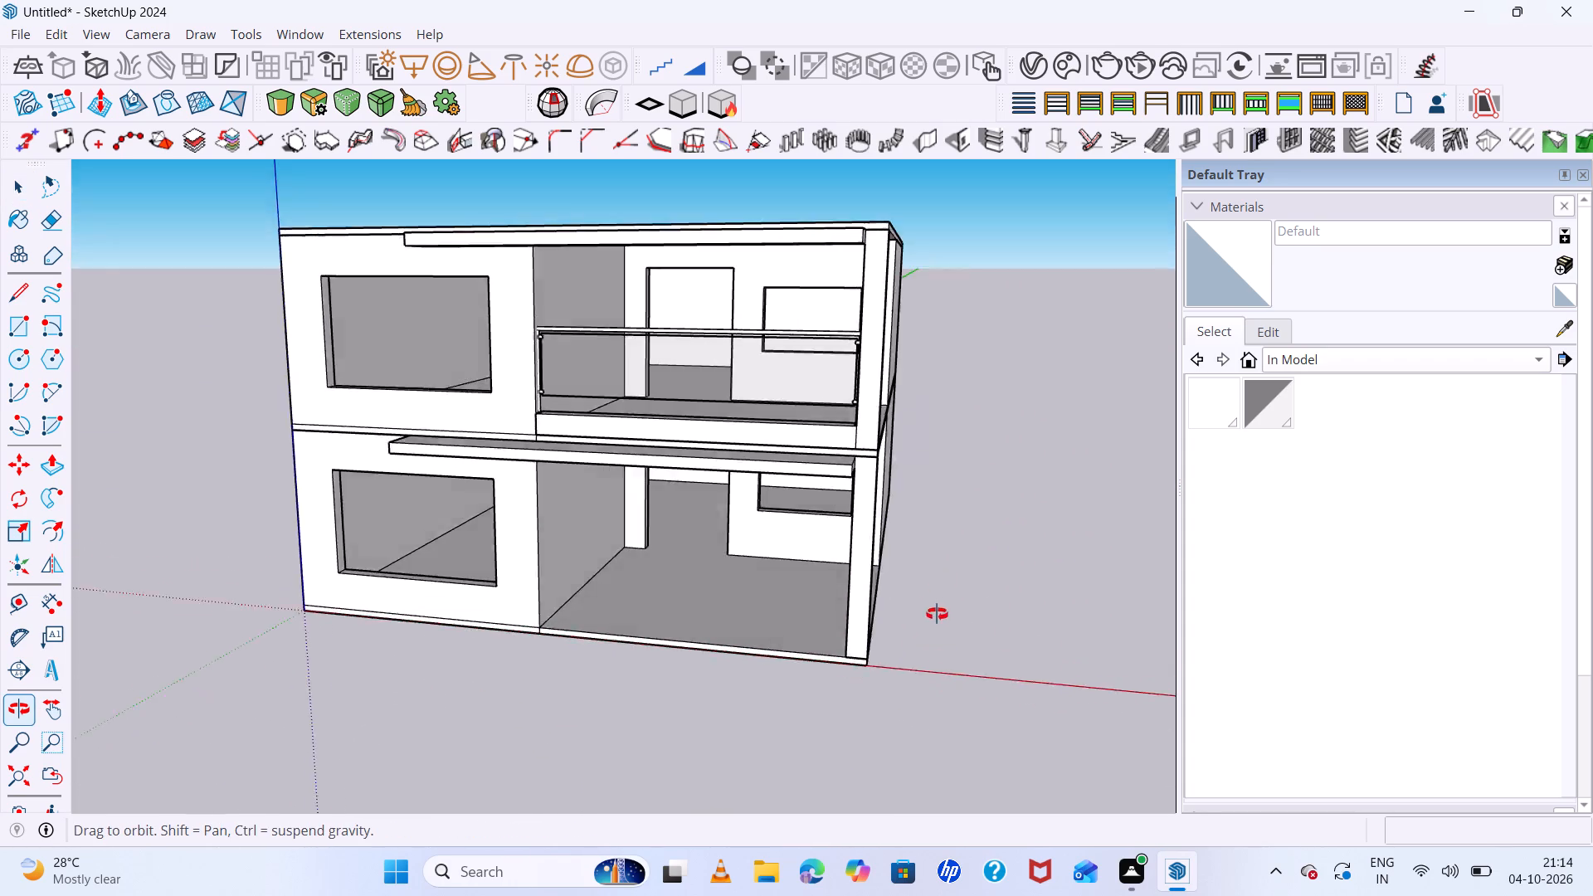
{"action": "middle_click_drag", "start_coordinate": [937, 614], "coordinate": [926, 519]}
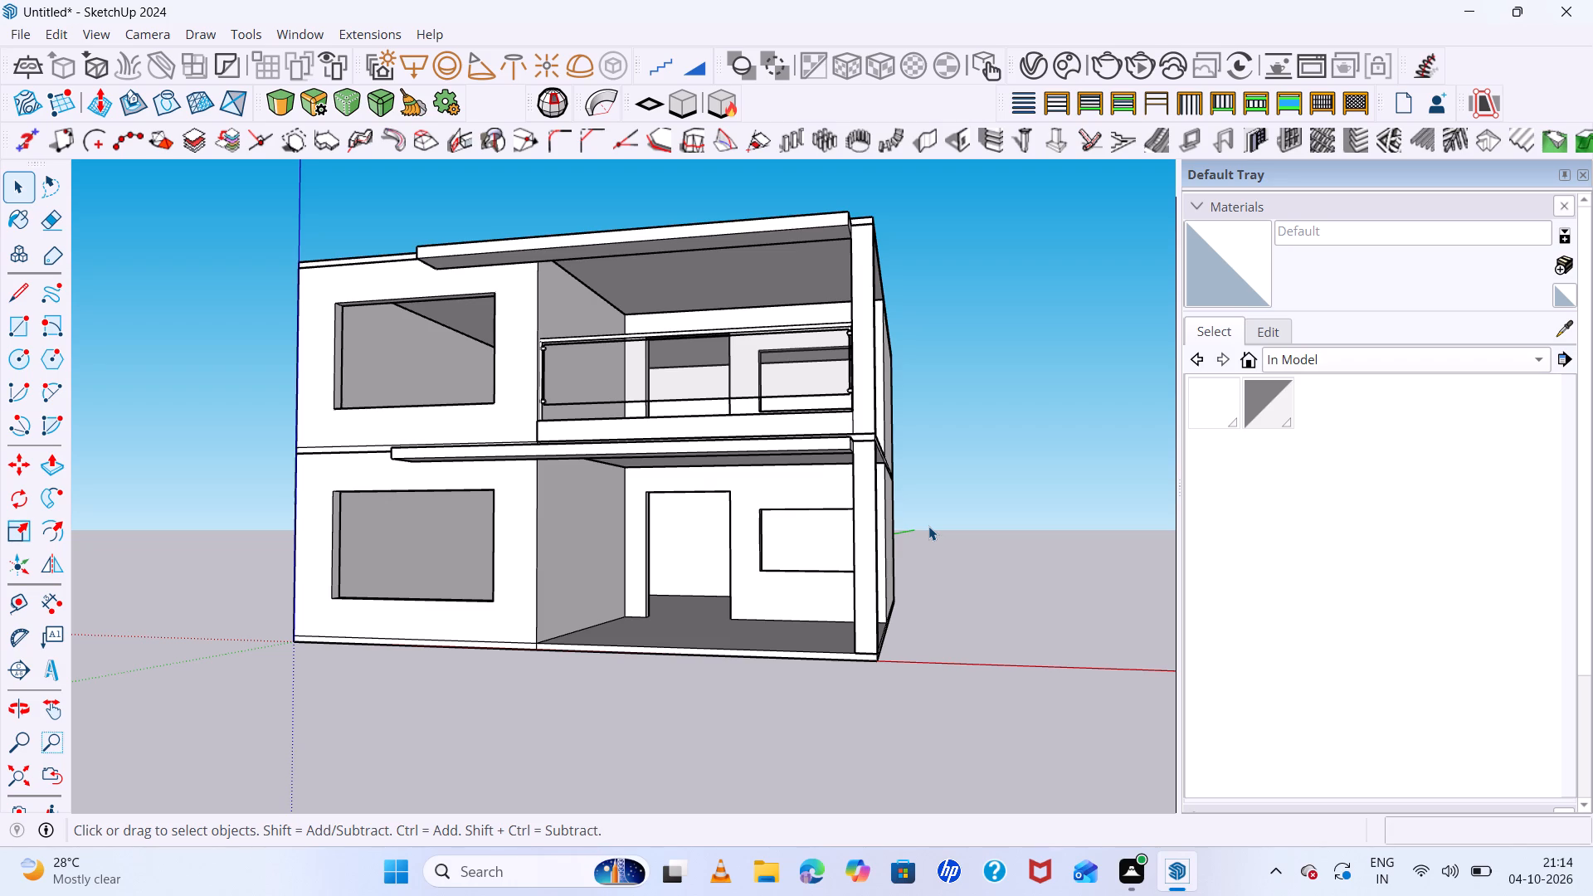
{"action": "middle_click_drag", "start_coordinate": [928, 526], "coordinate": [990, 510]}
{"action": "scroll", "coordinate": [332, 64], "scroll_direction": "up", "scroll_amount": 6}
{"action": "middle_click_drag", "start_coordinate": [577, 433], "coordinate": [596, 560]}
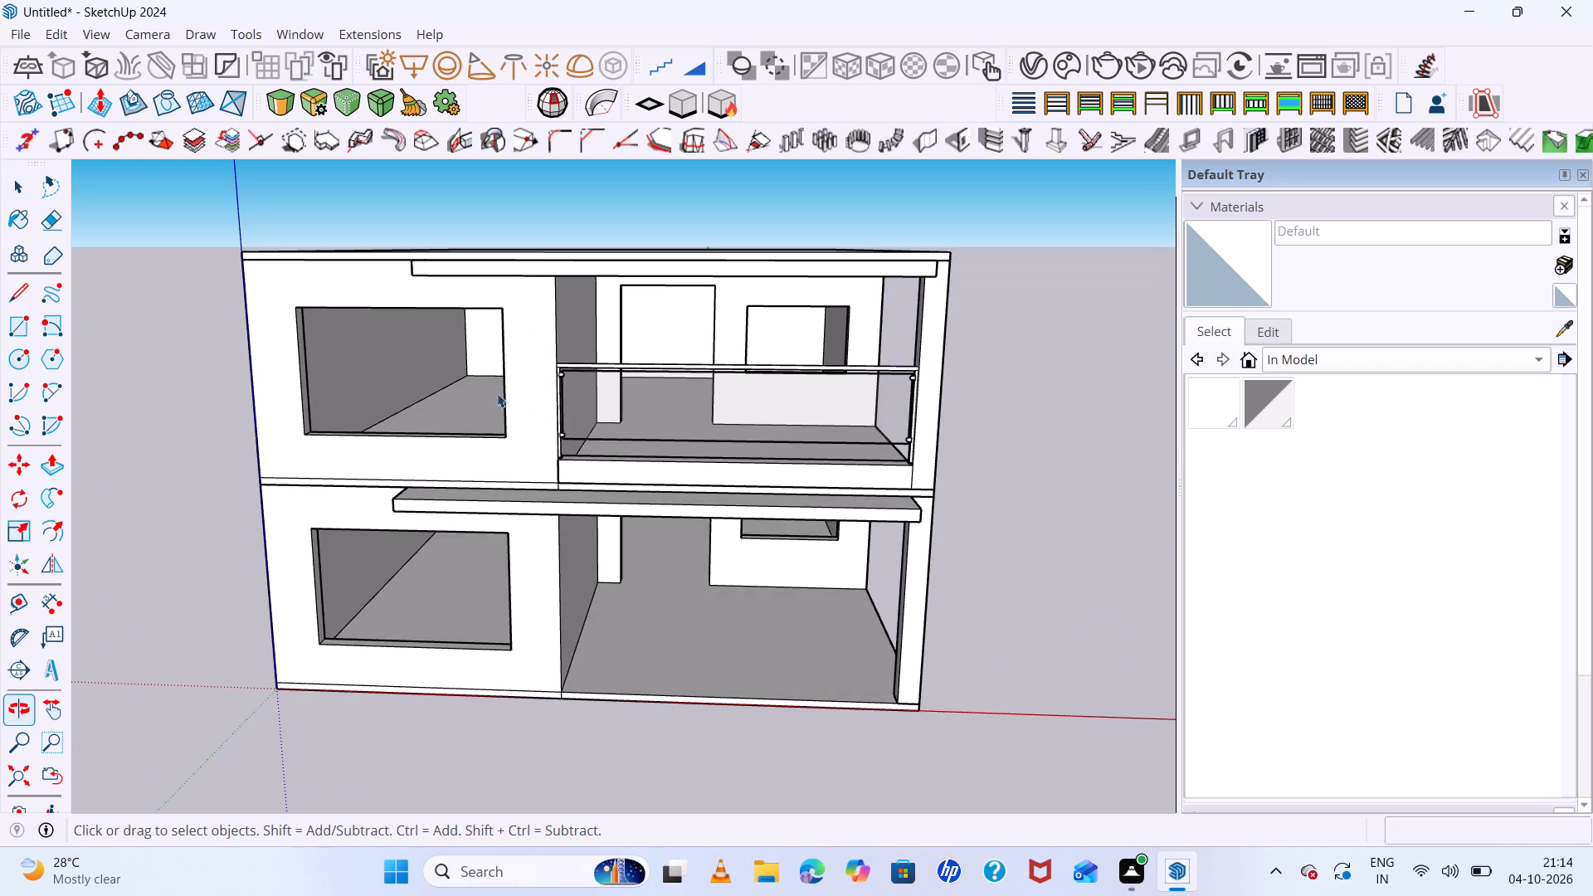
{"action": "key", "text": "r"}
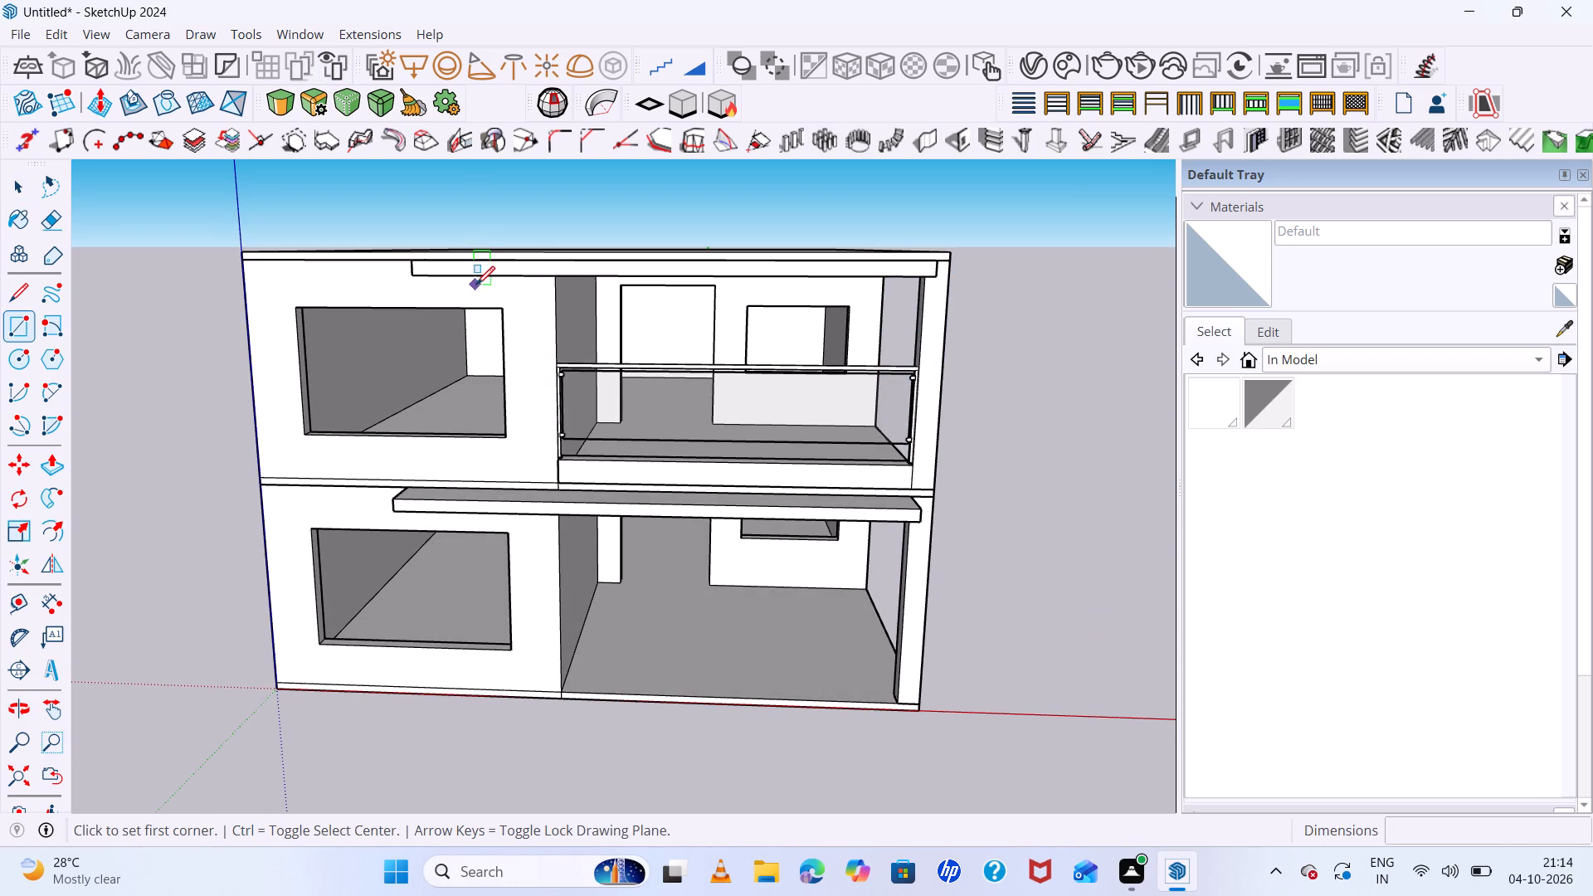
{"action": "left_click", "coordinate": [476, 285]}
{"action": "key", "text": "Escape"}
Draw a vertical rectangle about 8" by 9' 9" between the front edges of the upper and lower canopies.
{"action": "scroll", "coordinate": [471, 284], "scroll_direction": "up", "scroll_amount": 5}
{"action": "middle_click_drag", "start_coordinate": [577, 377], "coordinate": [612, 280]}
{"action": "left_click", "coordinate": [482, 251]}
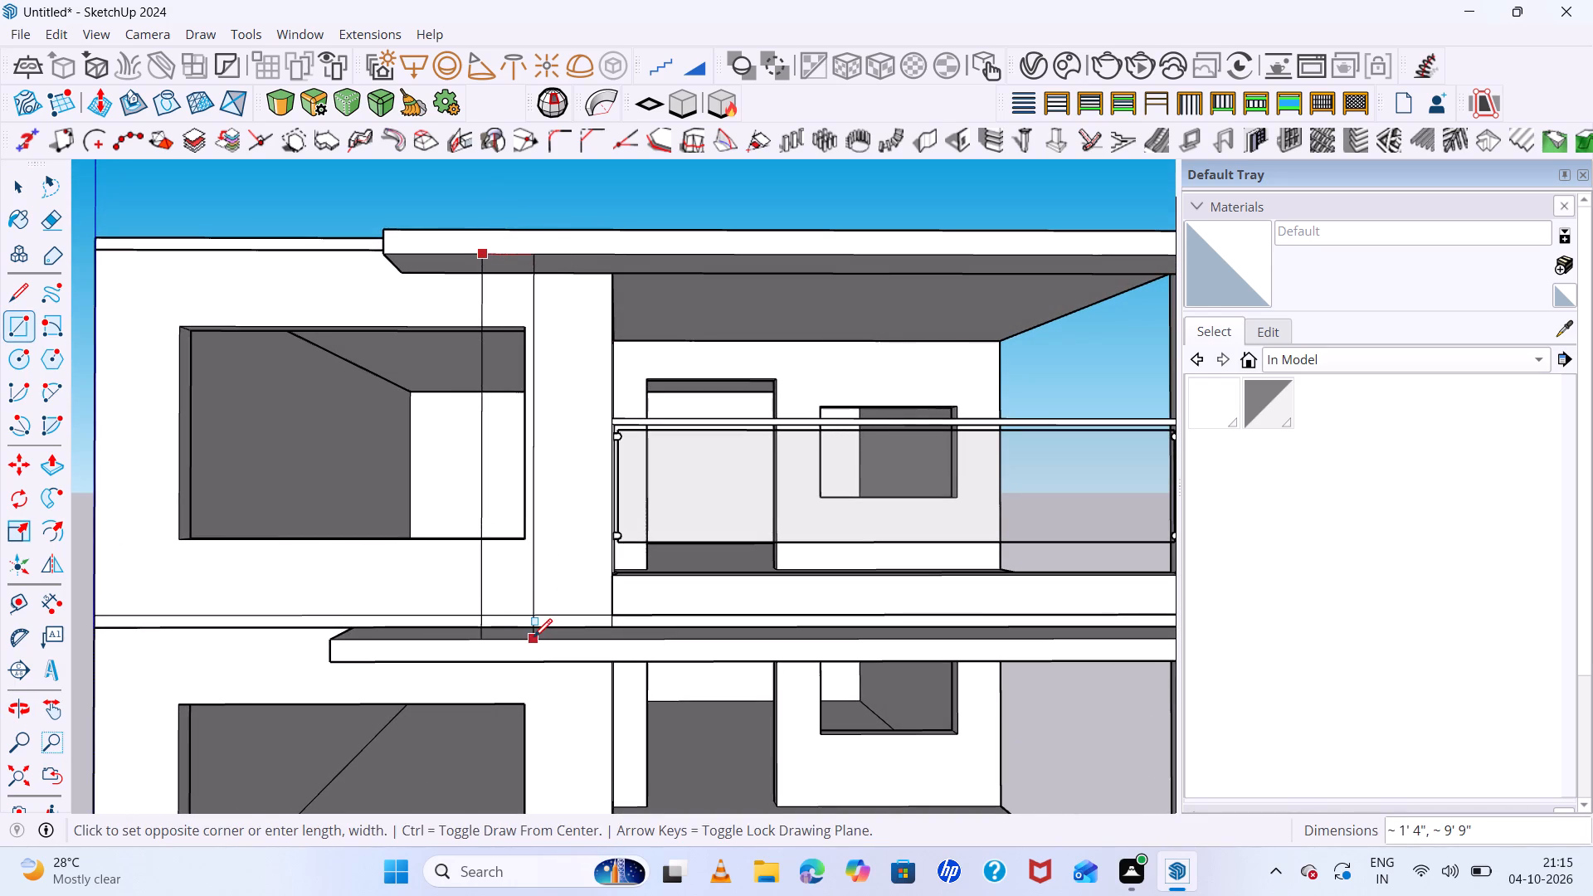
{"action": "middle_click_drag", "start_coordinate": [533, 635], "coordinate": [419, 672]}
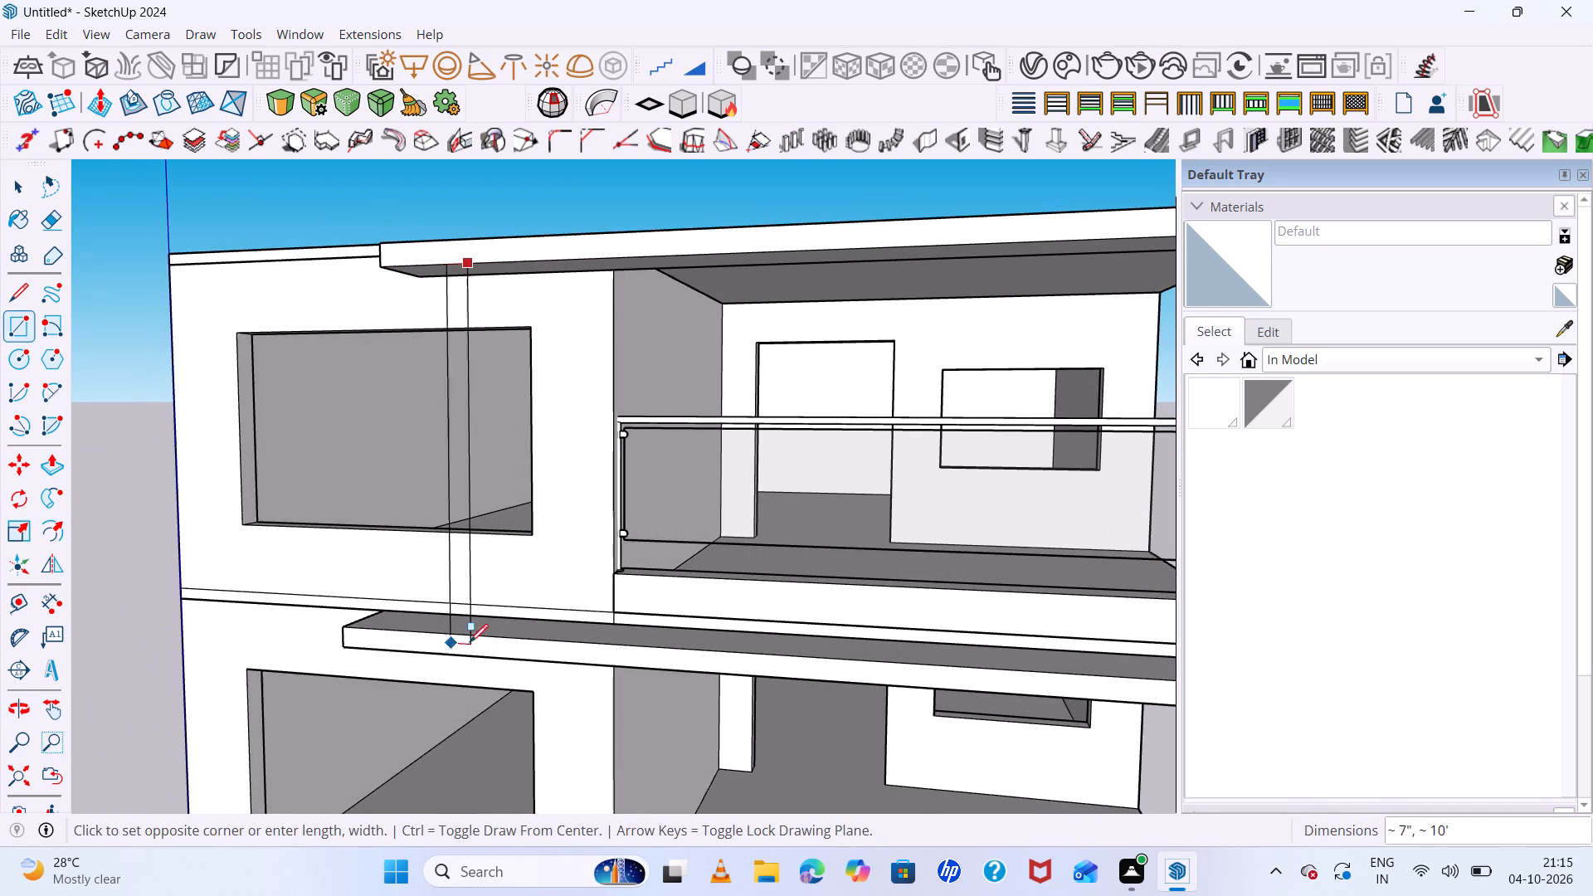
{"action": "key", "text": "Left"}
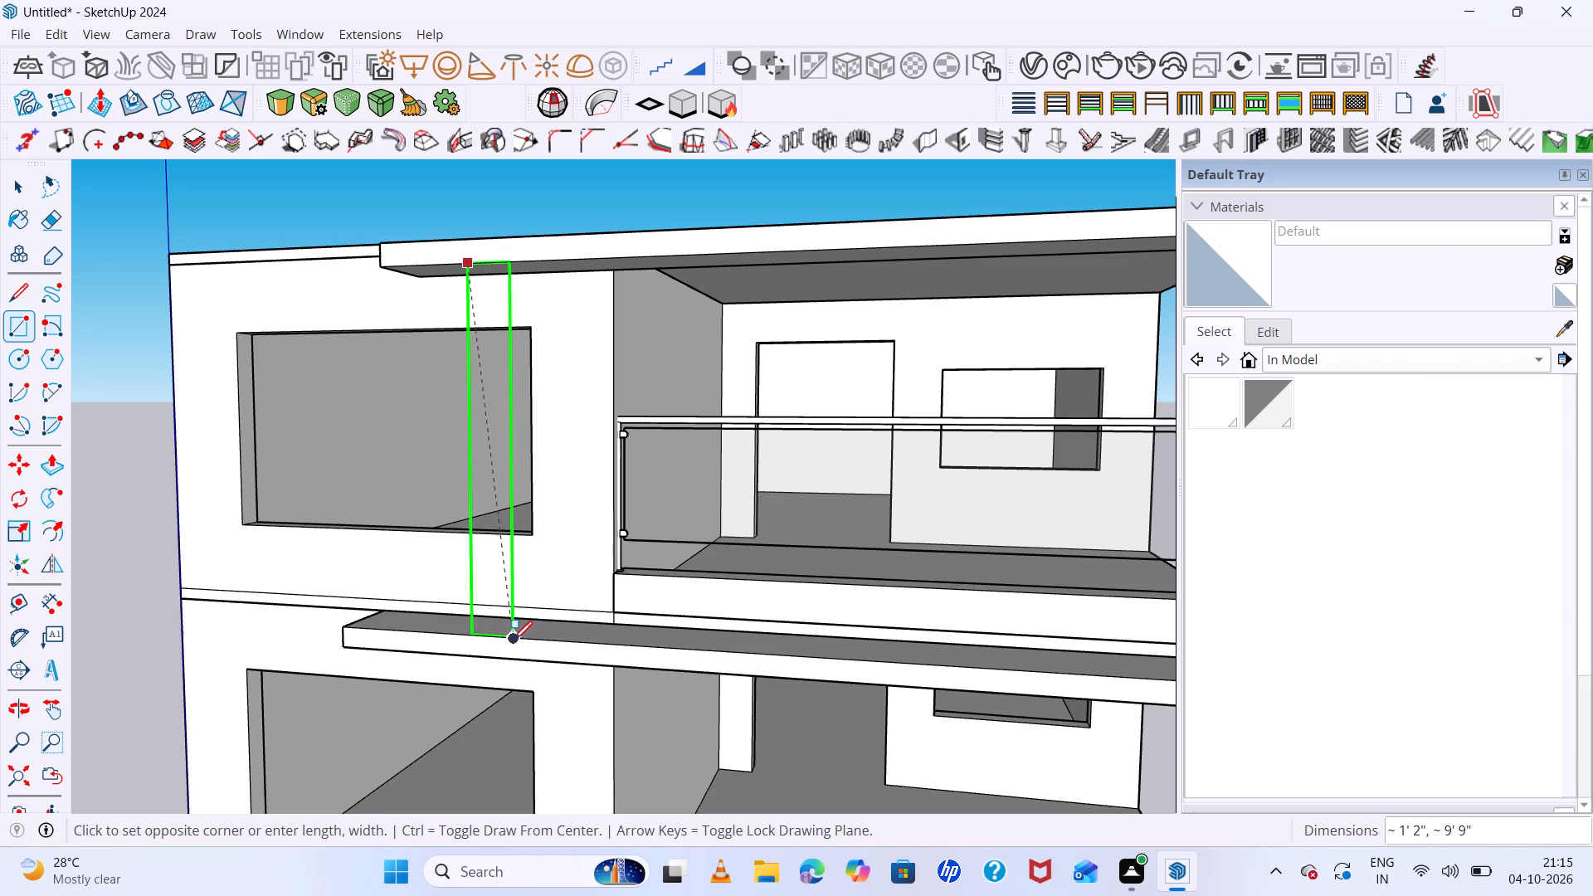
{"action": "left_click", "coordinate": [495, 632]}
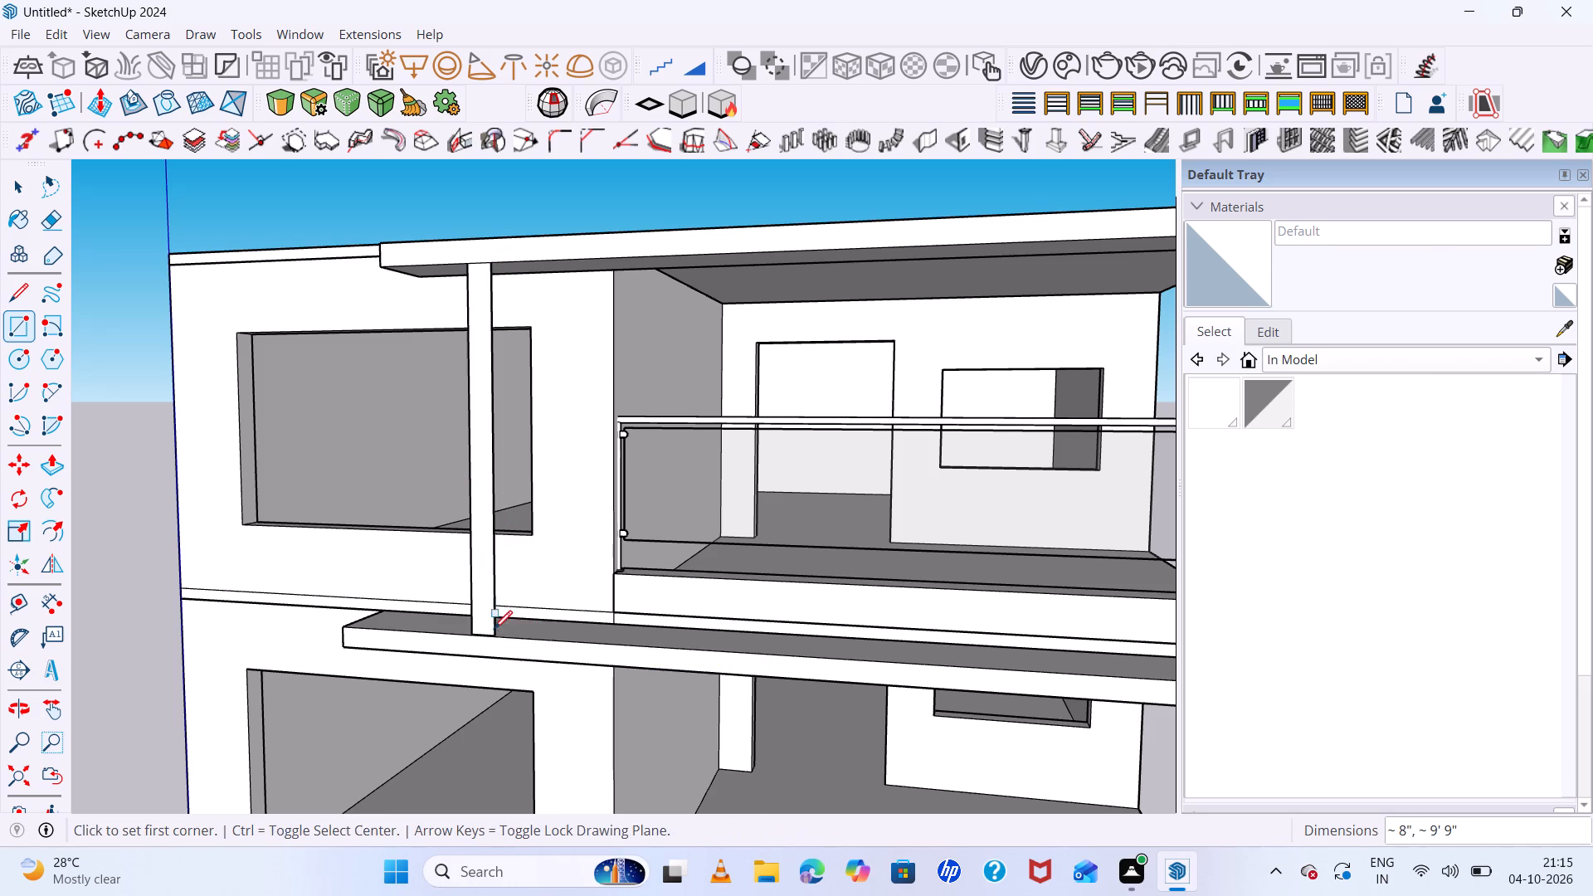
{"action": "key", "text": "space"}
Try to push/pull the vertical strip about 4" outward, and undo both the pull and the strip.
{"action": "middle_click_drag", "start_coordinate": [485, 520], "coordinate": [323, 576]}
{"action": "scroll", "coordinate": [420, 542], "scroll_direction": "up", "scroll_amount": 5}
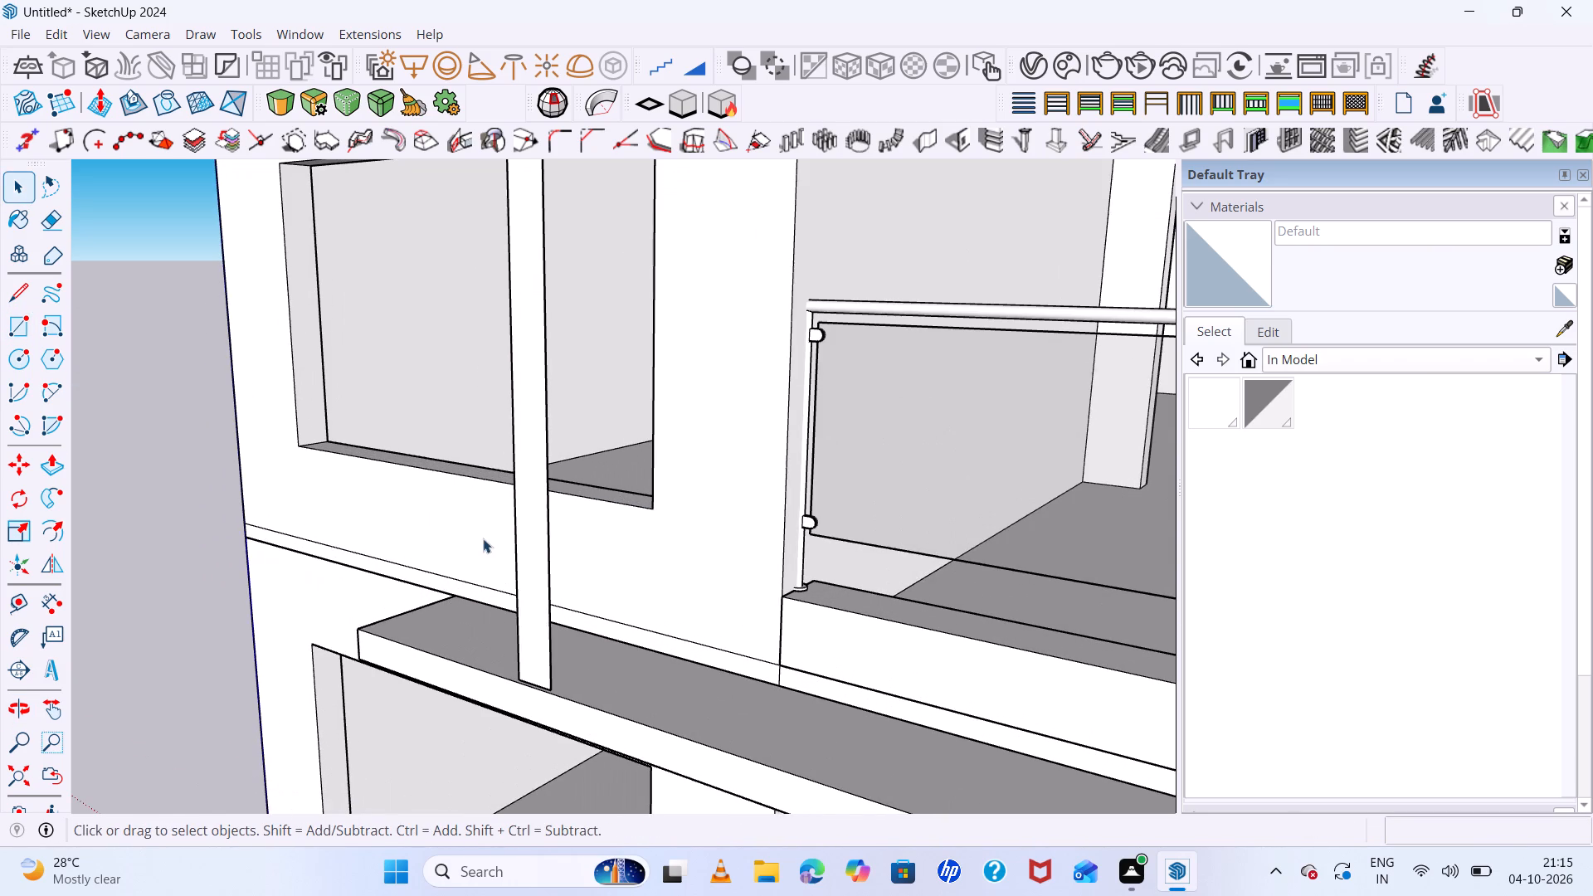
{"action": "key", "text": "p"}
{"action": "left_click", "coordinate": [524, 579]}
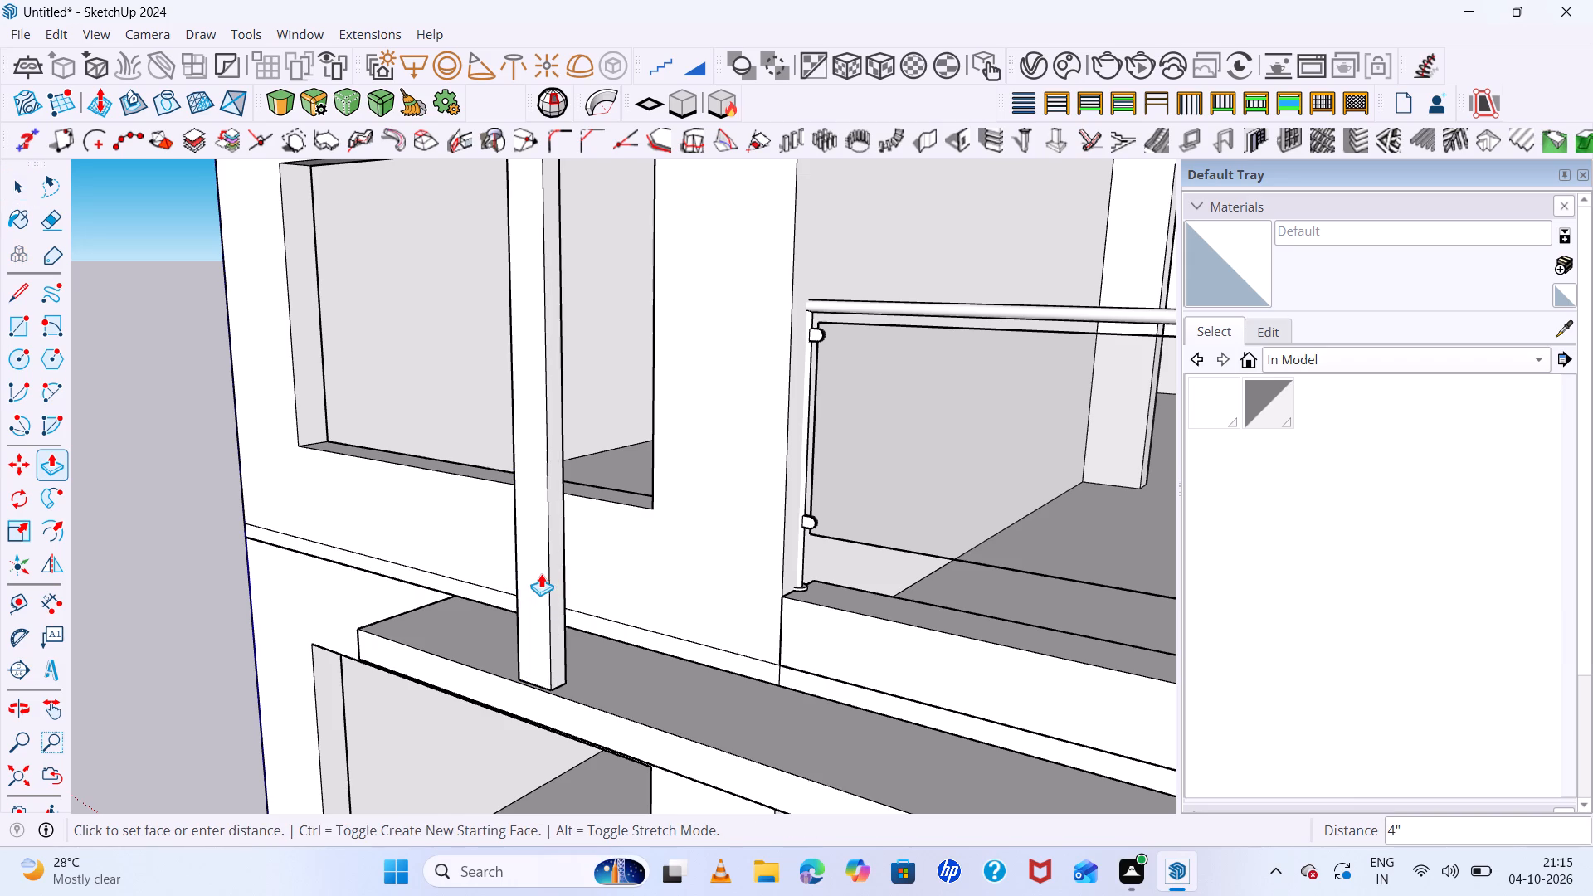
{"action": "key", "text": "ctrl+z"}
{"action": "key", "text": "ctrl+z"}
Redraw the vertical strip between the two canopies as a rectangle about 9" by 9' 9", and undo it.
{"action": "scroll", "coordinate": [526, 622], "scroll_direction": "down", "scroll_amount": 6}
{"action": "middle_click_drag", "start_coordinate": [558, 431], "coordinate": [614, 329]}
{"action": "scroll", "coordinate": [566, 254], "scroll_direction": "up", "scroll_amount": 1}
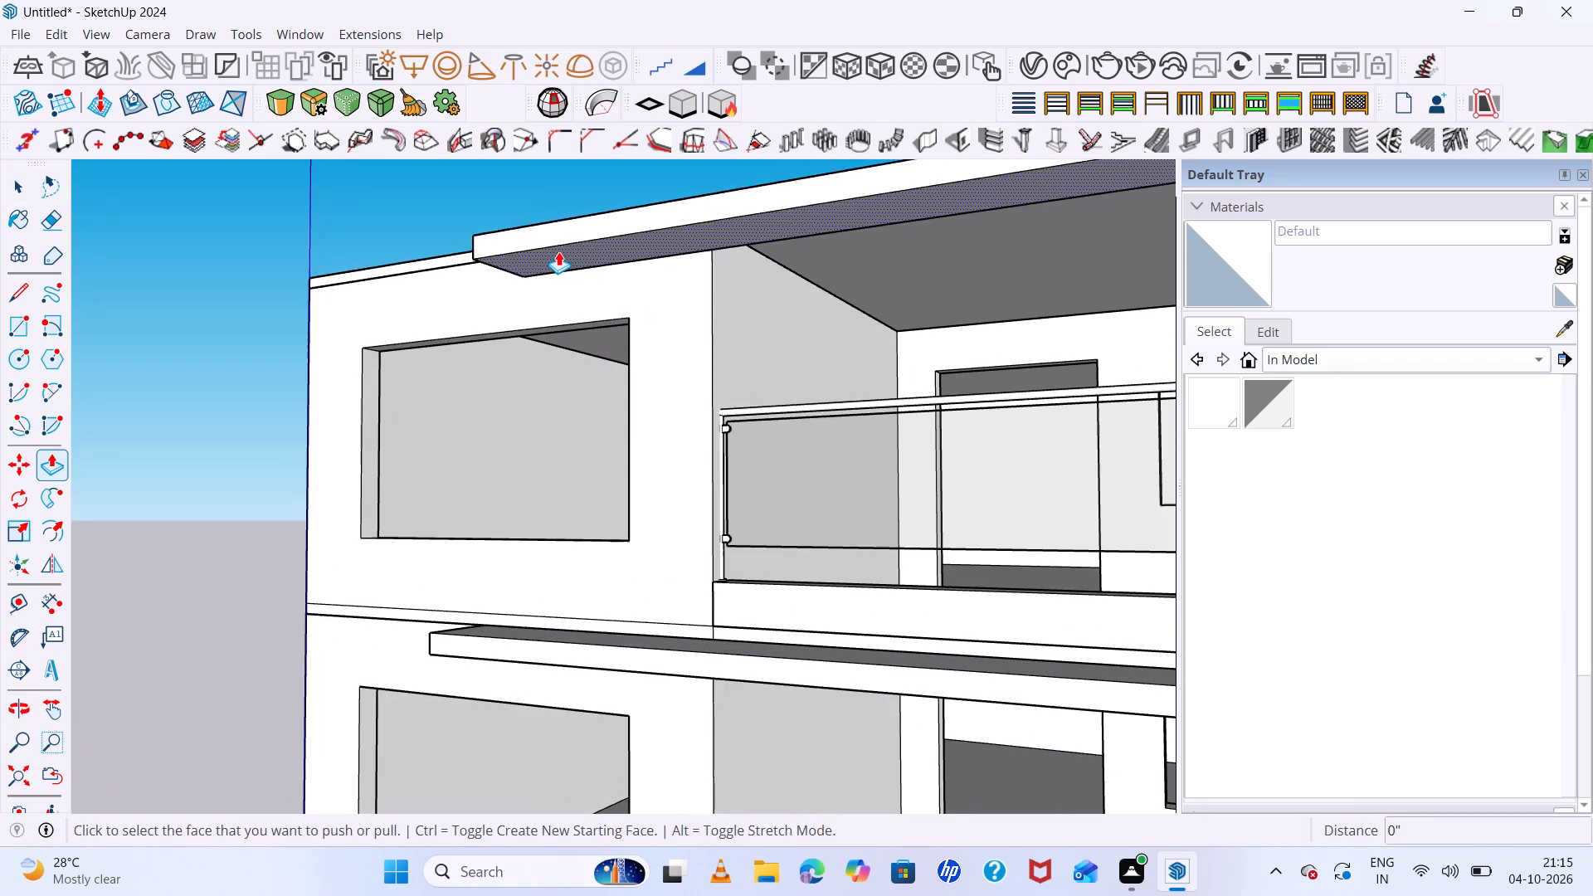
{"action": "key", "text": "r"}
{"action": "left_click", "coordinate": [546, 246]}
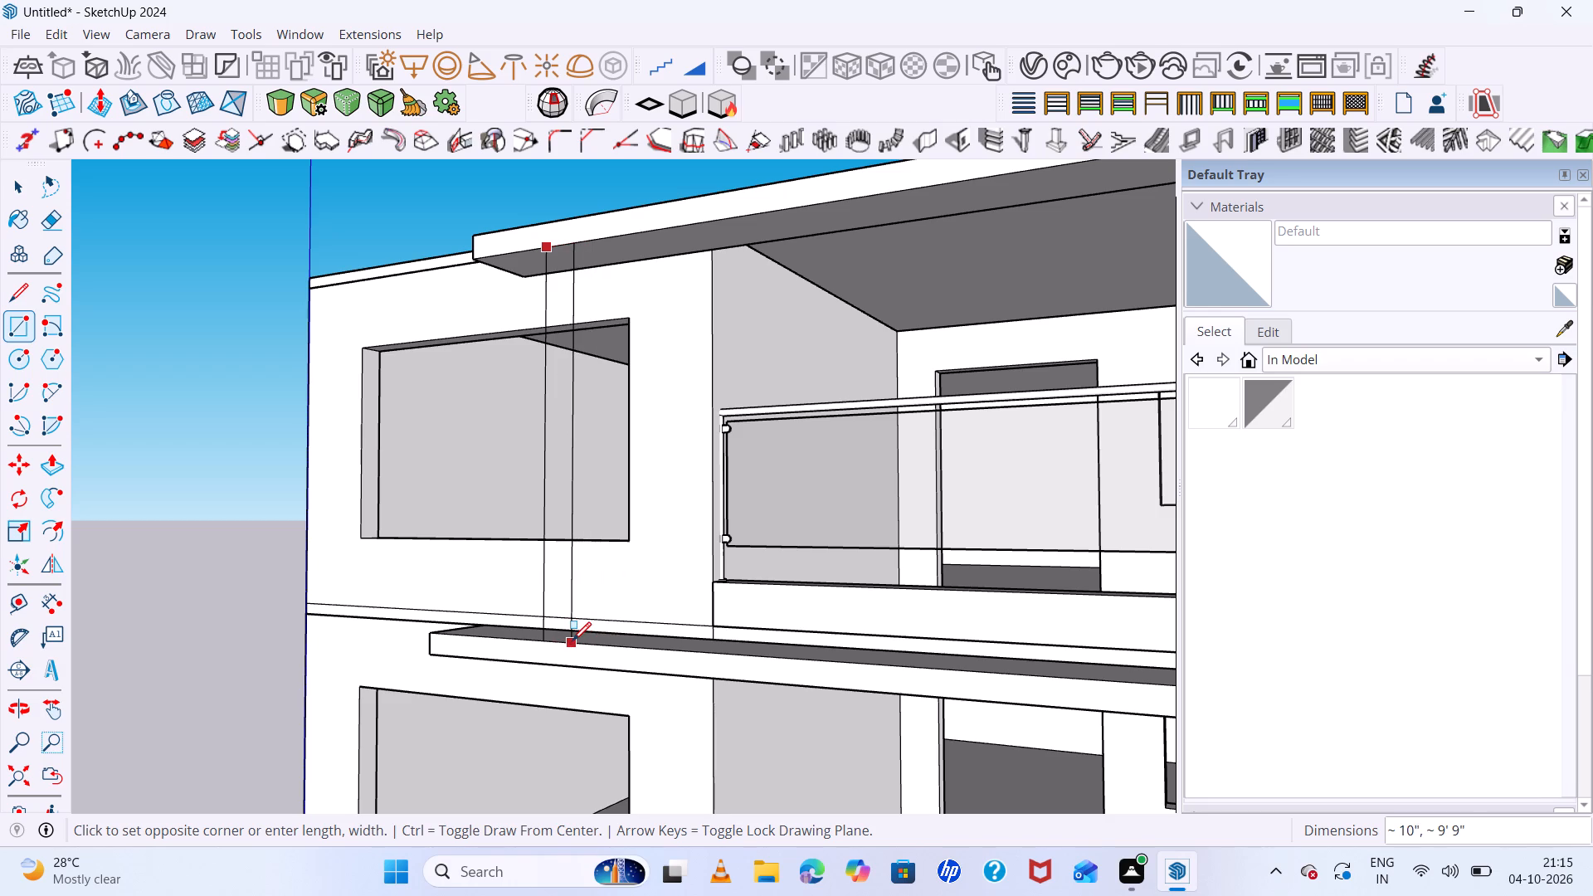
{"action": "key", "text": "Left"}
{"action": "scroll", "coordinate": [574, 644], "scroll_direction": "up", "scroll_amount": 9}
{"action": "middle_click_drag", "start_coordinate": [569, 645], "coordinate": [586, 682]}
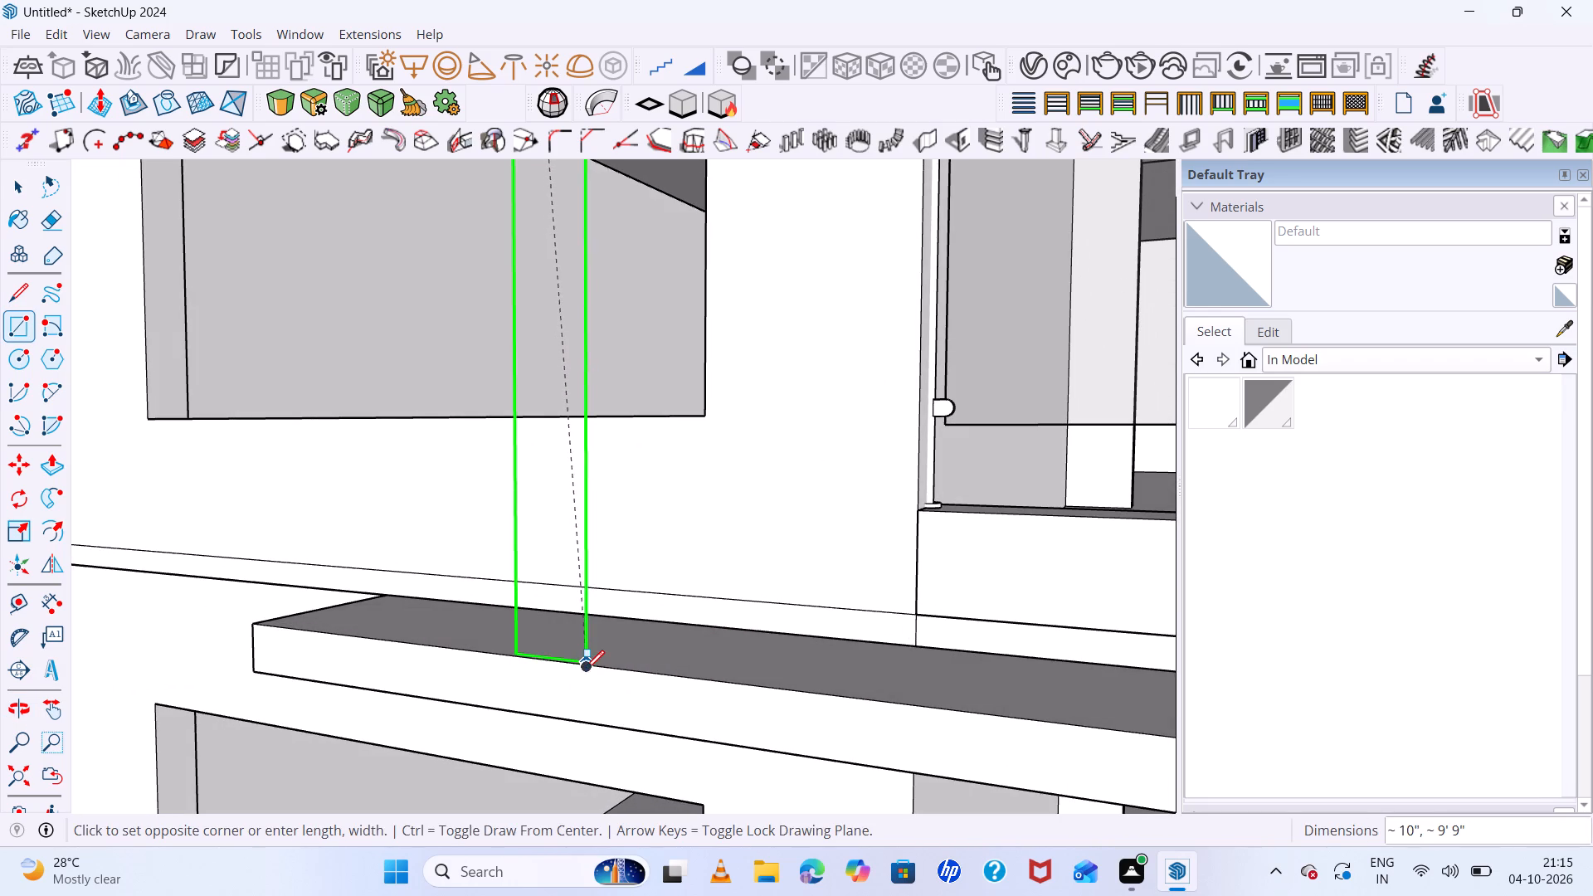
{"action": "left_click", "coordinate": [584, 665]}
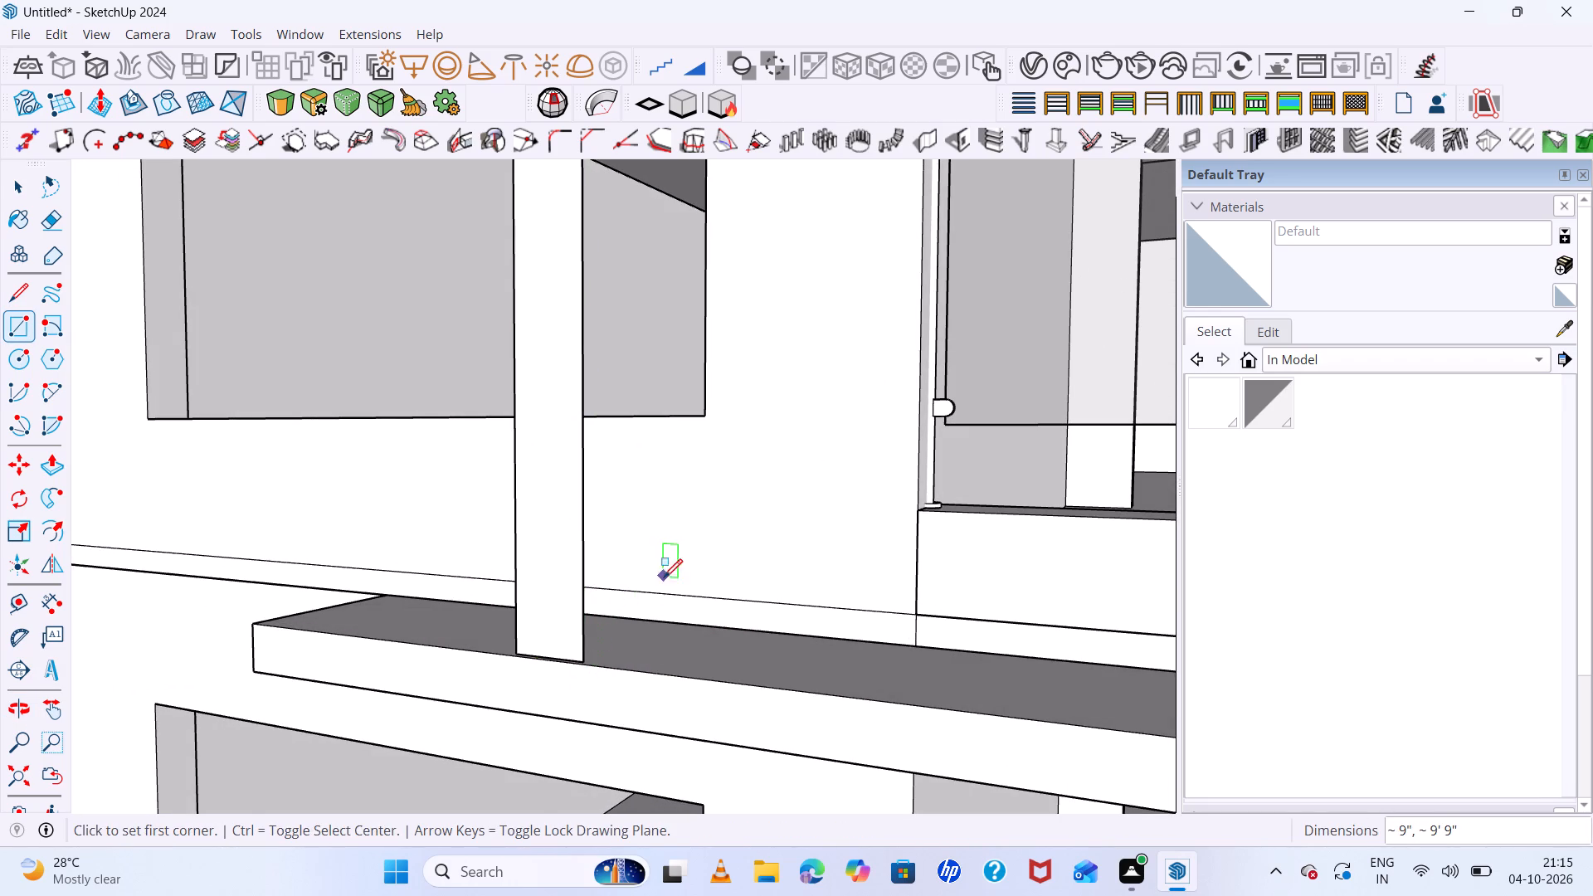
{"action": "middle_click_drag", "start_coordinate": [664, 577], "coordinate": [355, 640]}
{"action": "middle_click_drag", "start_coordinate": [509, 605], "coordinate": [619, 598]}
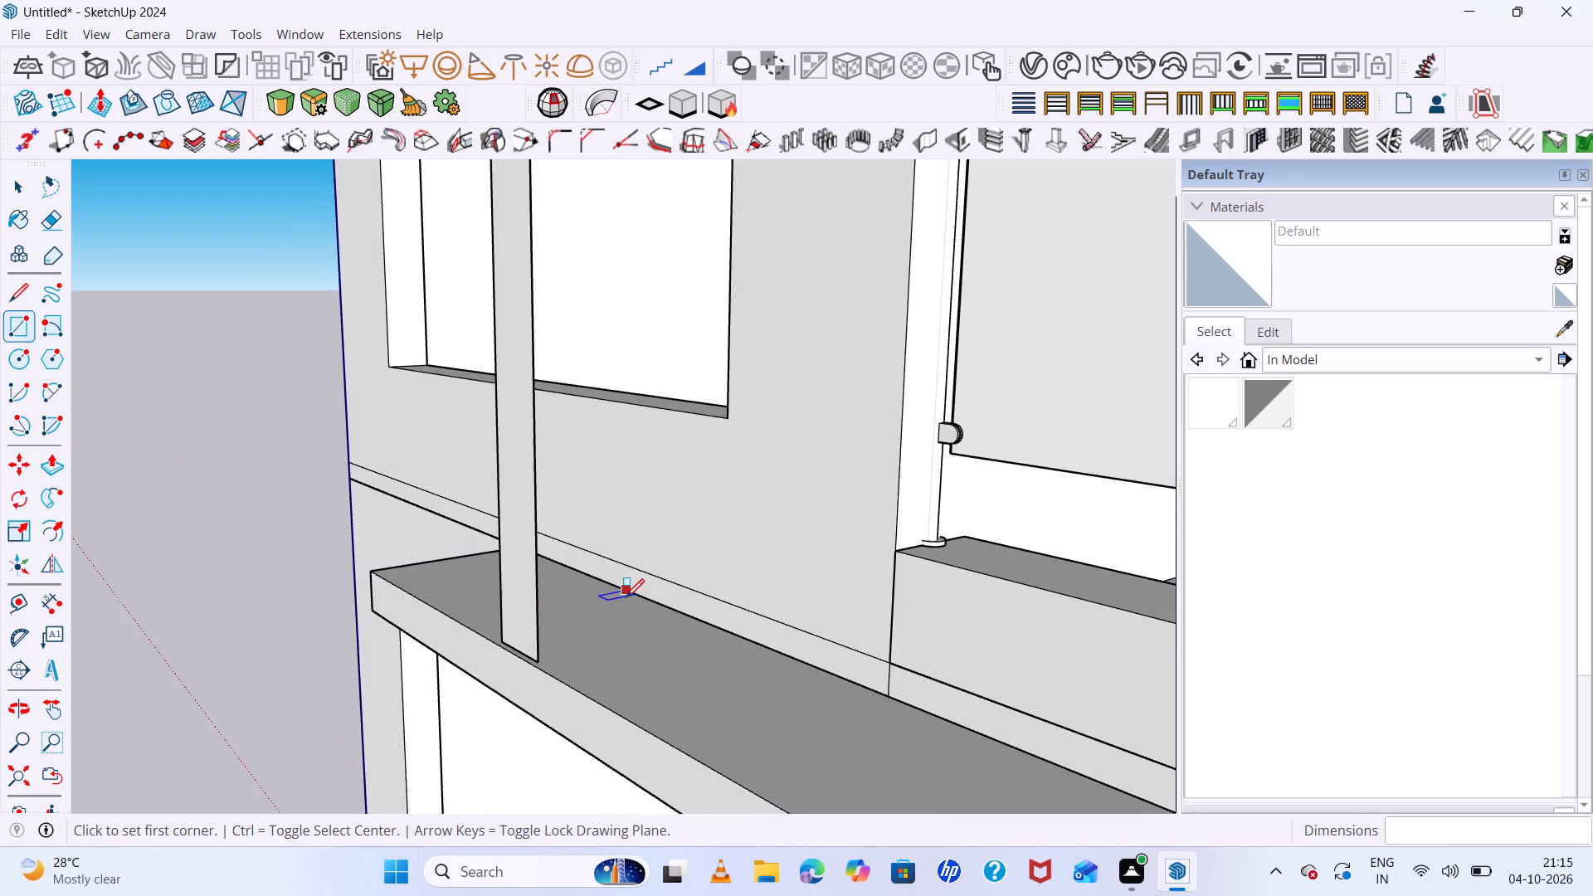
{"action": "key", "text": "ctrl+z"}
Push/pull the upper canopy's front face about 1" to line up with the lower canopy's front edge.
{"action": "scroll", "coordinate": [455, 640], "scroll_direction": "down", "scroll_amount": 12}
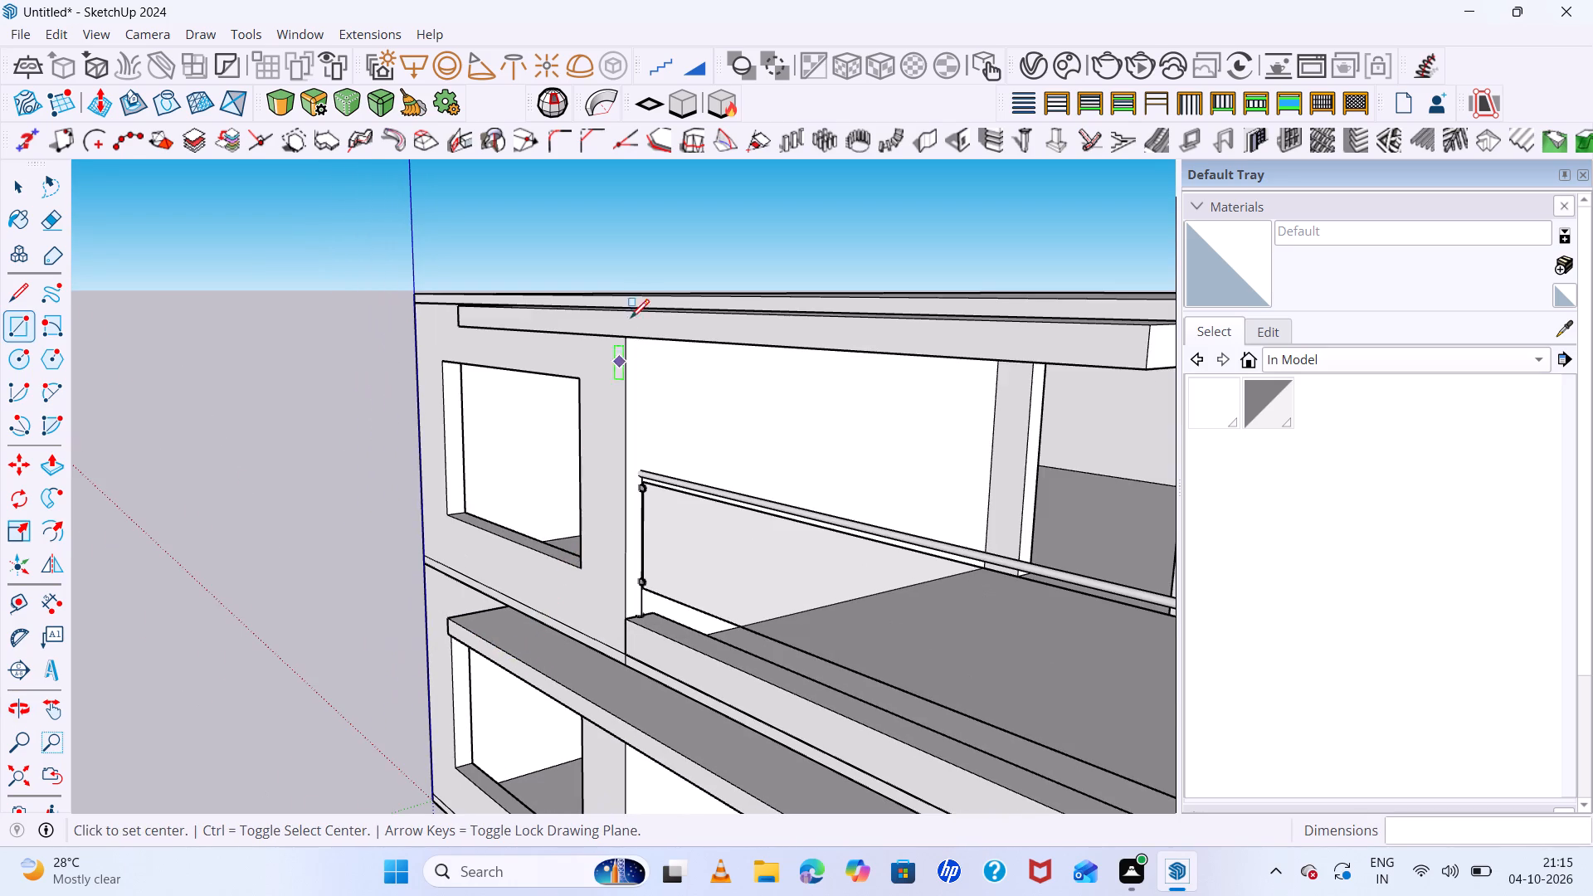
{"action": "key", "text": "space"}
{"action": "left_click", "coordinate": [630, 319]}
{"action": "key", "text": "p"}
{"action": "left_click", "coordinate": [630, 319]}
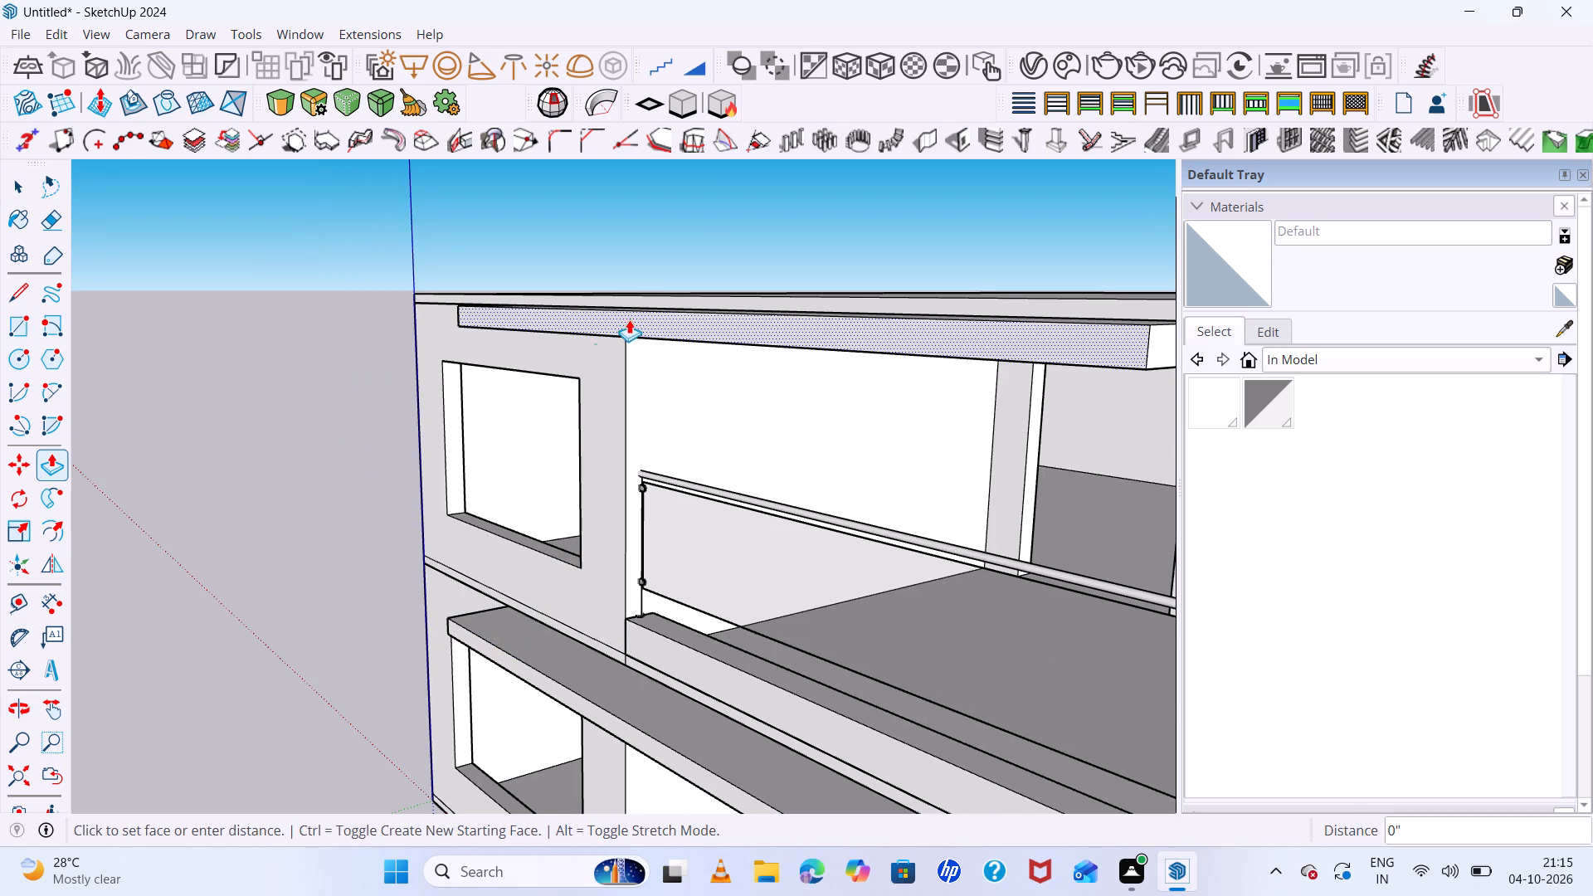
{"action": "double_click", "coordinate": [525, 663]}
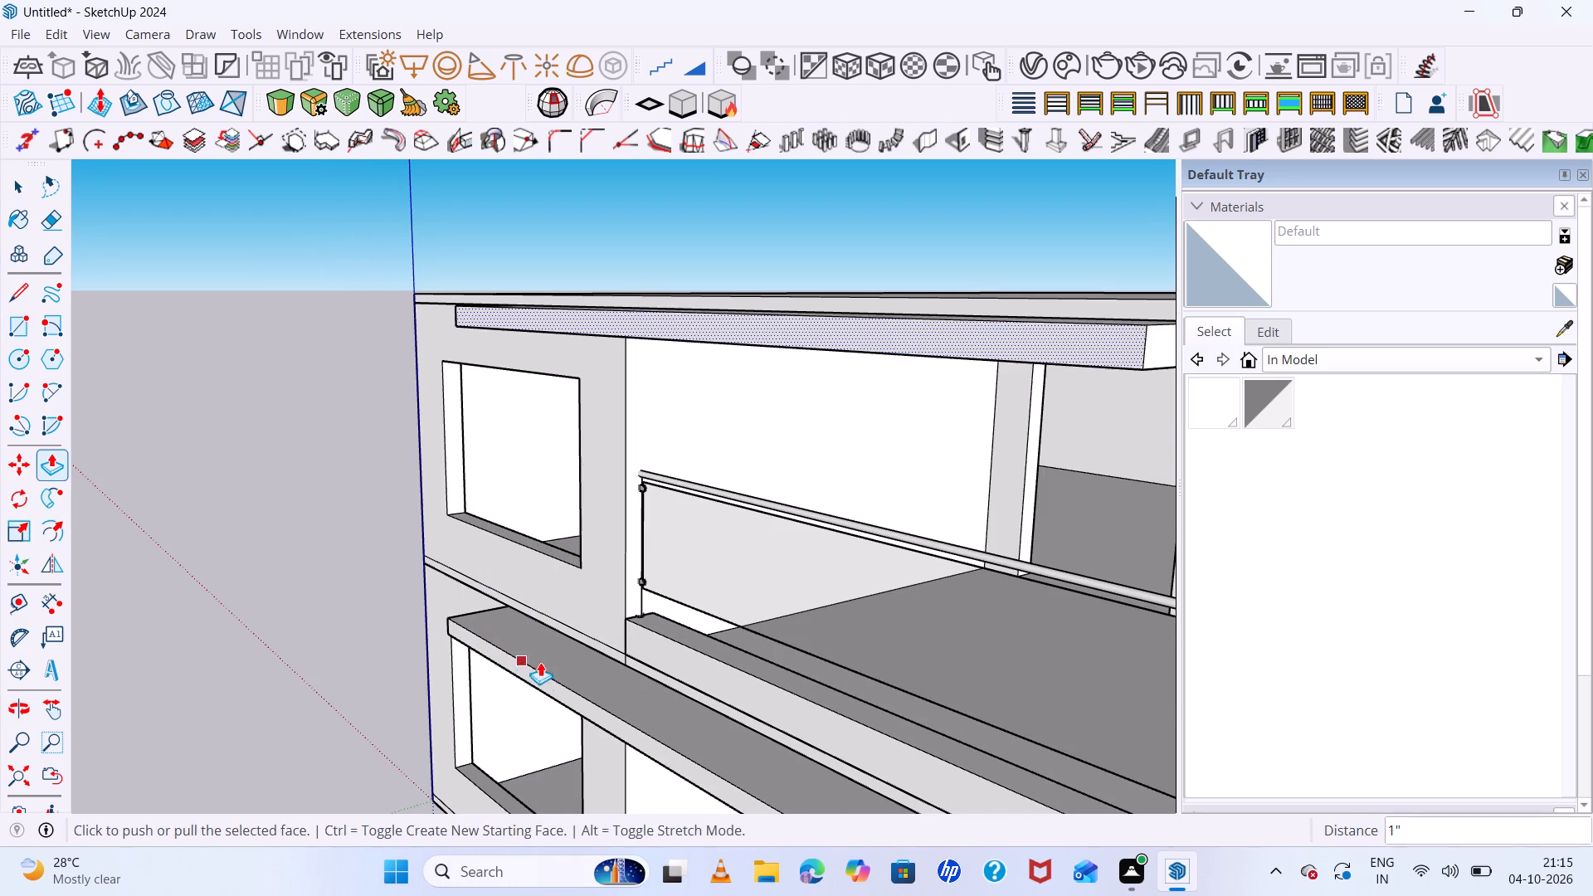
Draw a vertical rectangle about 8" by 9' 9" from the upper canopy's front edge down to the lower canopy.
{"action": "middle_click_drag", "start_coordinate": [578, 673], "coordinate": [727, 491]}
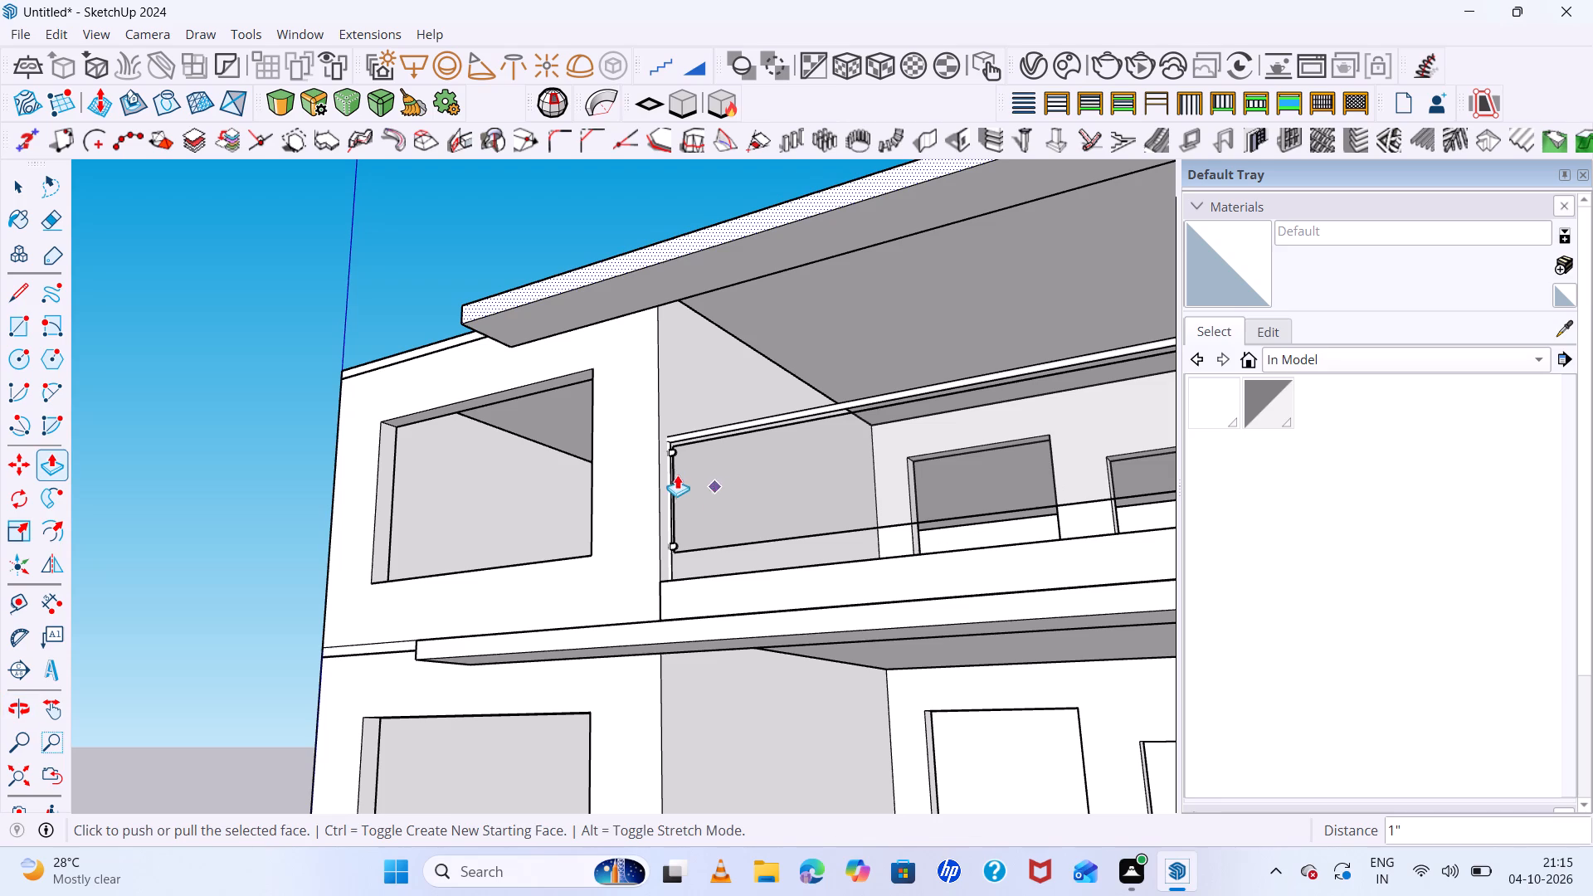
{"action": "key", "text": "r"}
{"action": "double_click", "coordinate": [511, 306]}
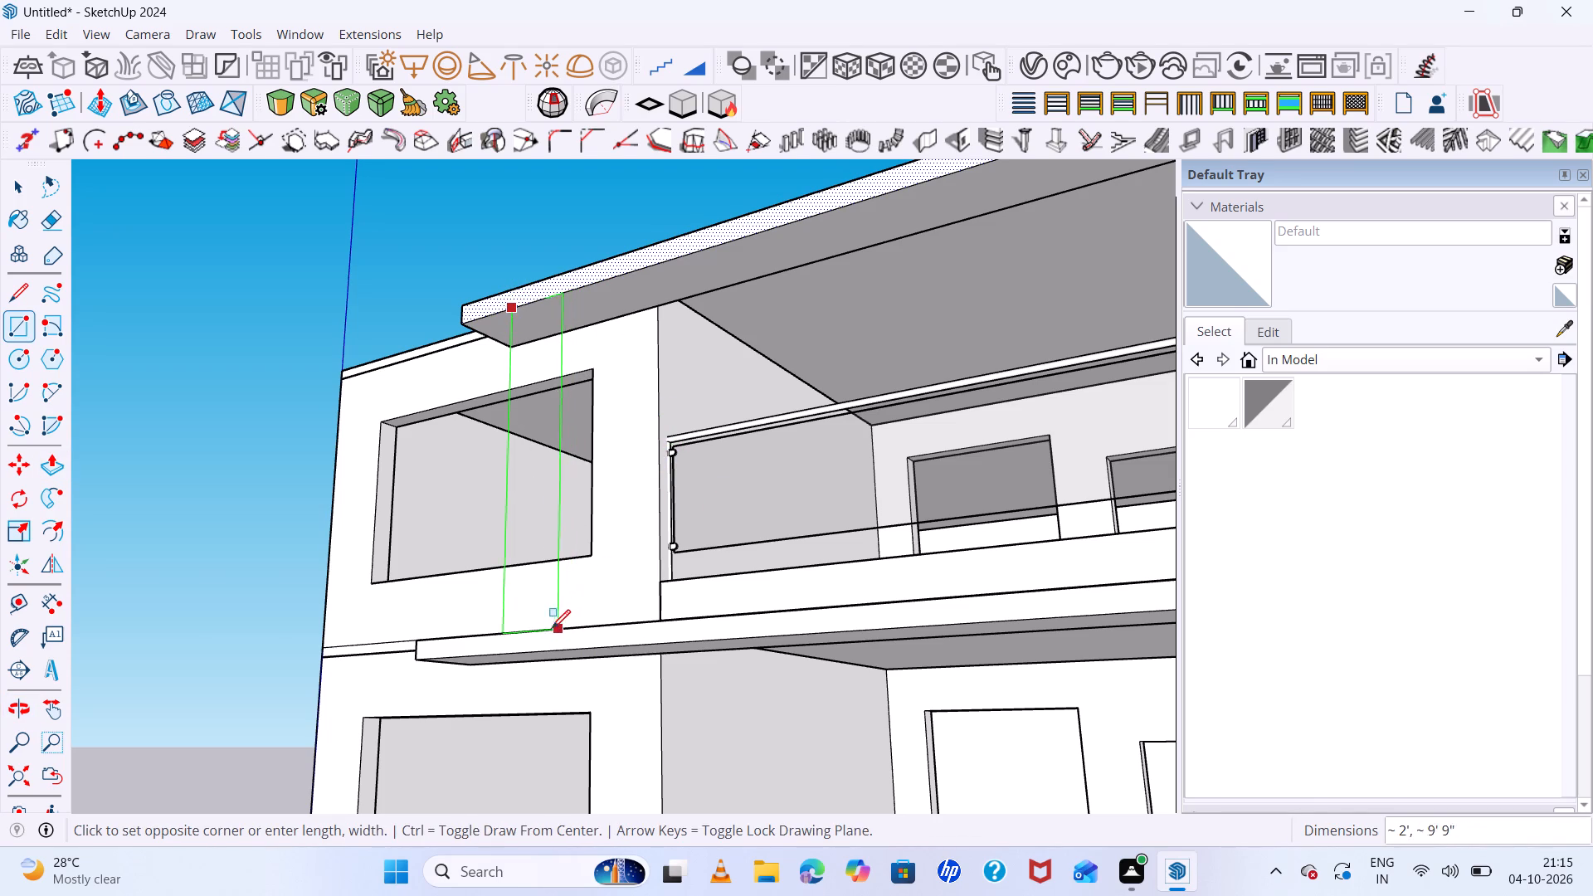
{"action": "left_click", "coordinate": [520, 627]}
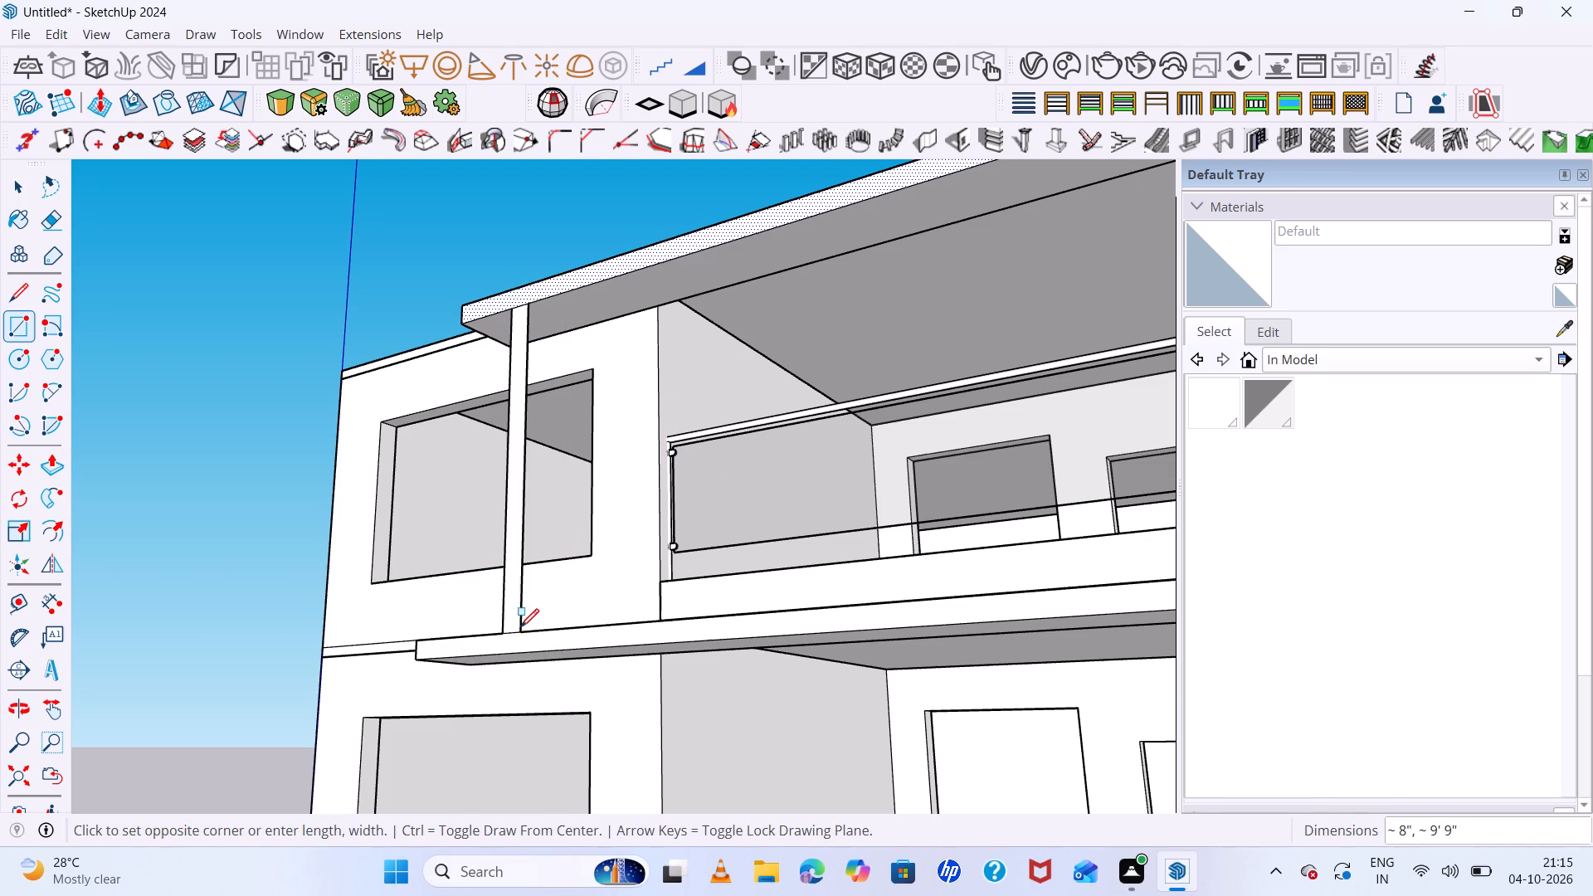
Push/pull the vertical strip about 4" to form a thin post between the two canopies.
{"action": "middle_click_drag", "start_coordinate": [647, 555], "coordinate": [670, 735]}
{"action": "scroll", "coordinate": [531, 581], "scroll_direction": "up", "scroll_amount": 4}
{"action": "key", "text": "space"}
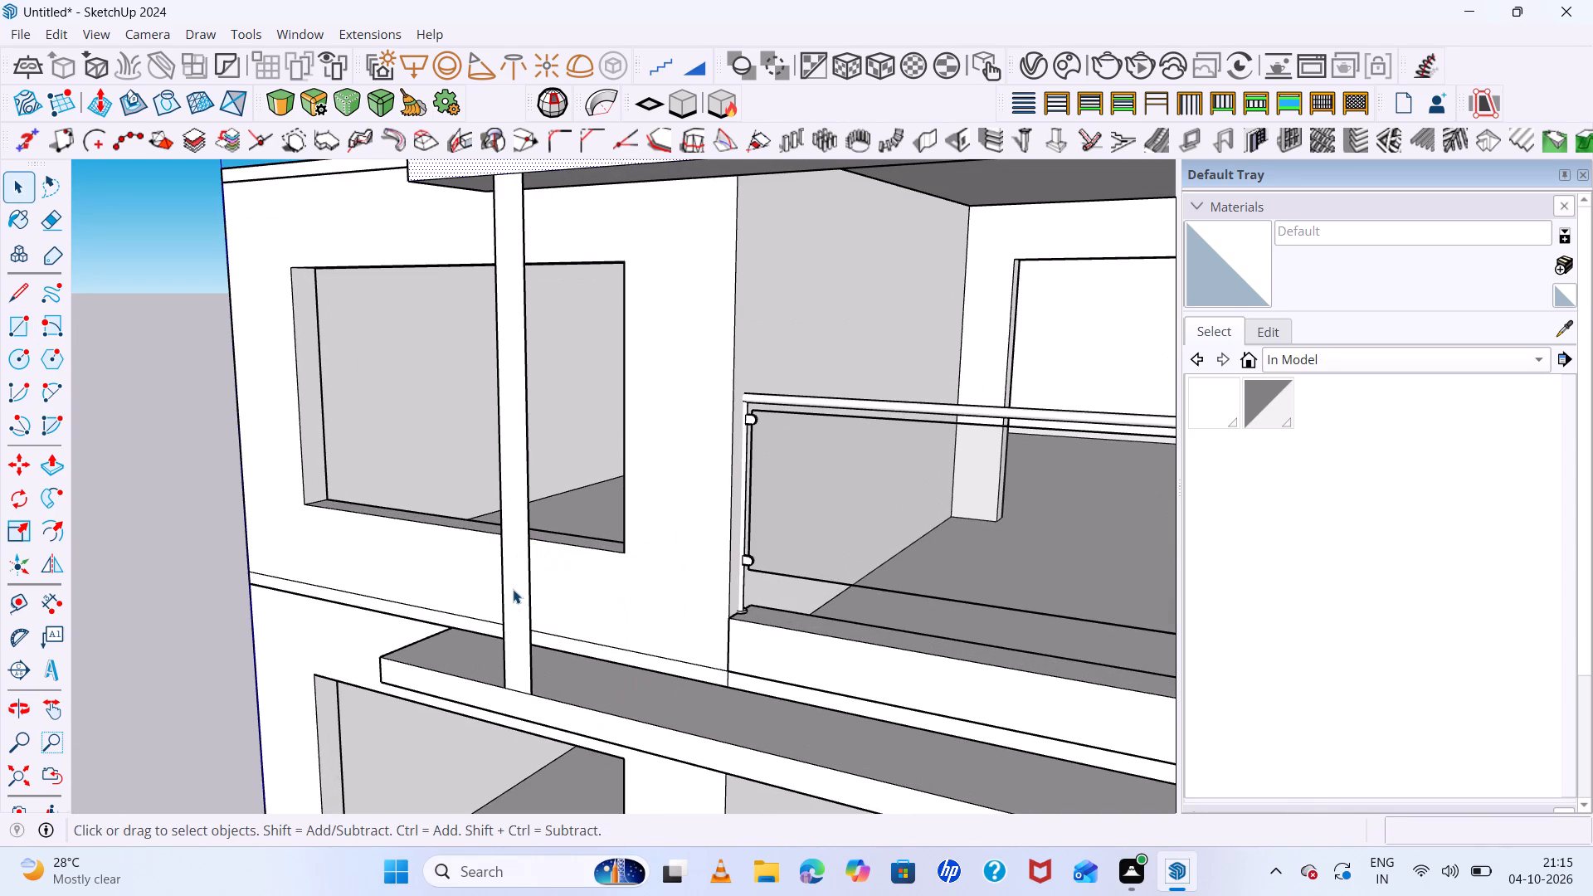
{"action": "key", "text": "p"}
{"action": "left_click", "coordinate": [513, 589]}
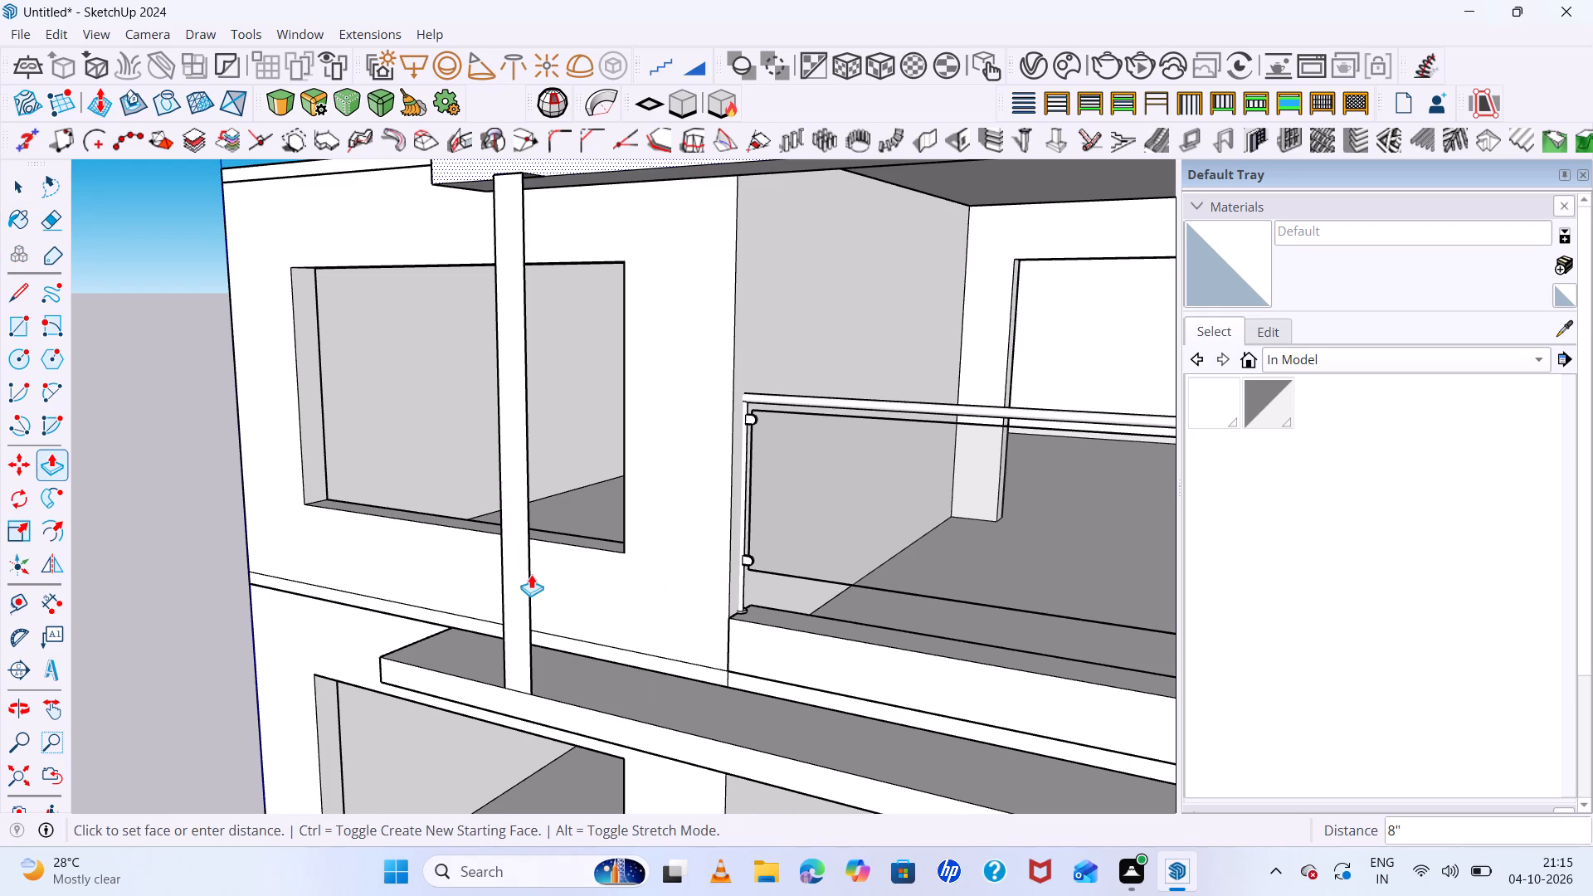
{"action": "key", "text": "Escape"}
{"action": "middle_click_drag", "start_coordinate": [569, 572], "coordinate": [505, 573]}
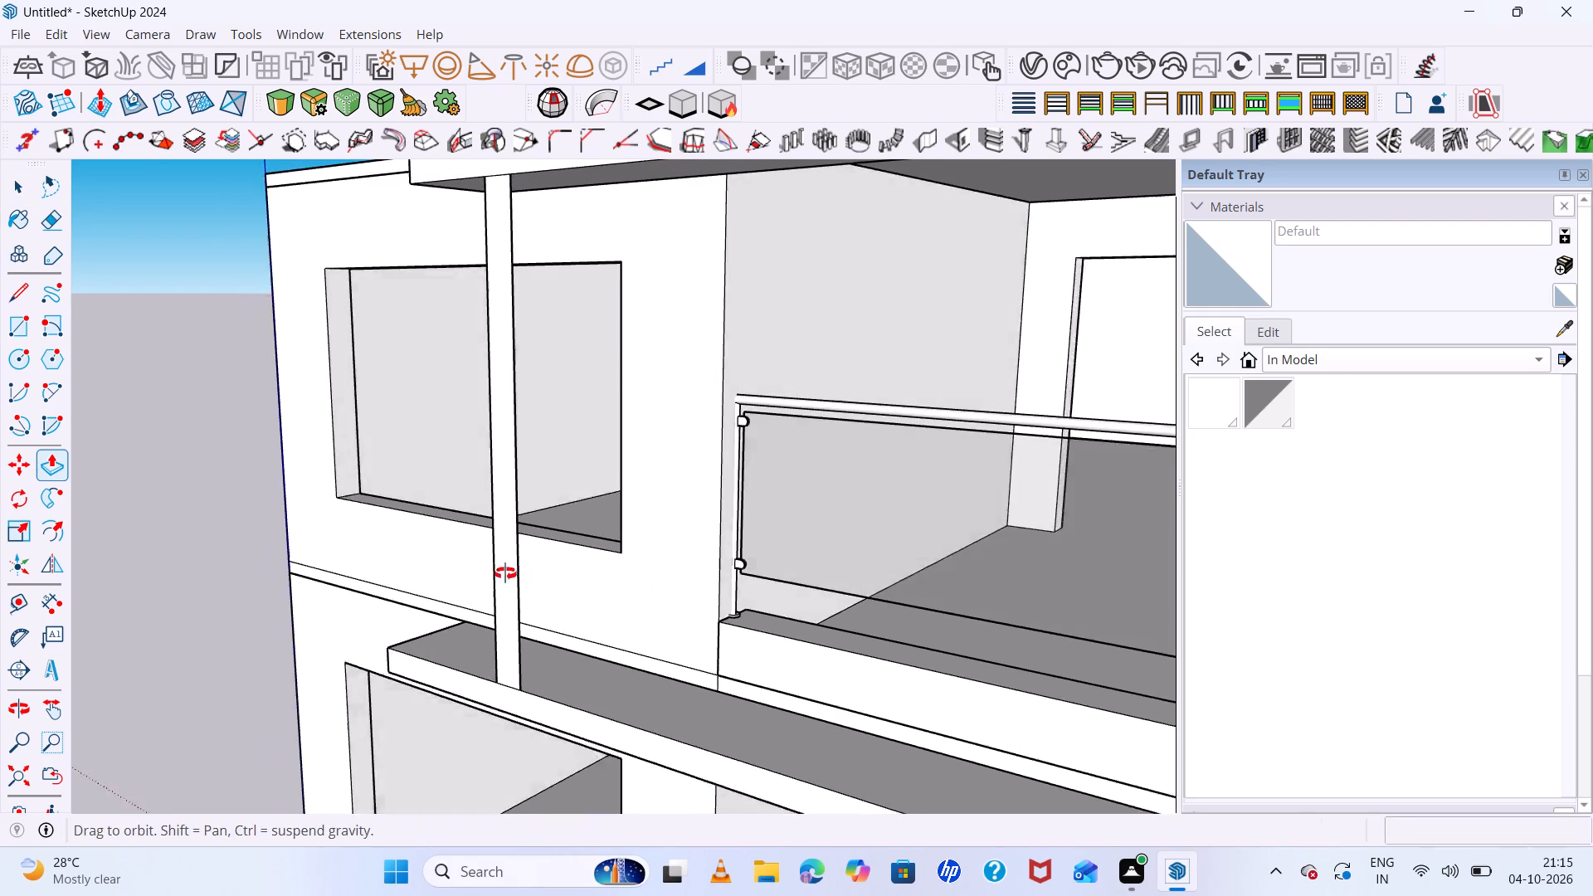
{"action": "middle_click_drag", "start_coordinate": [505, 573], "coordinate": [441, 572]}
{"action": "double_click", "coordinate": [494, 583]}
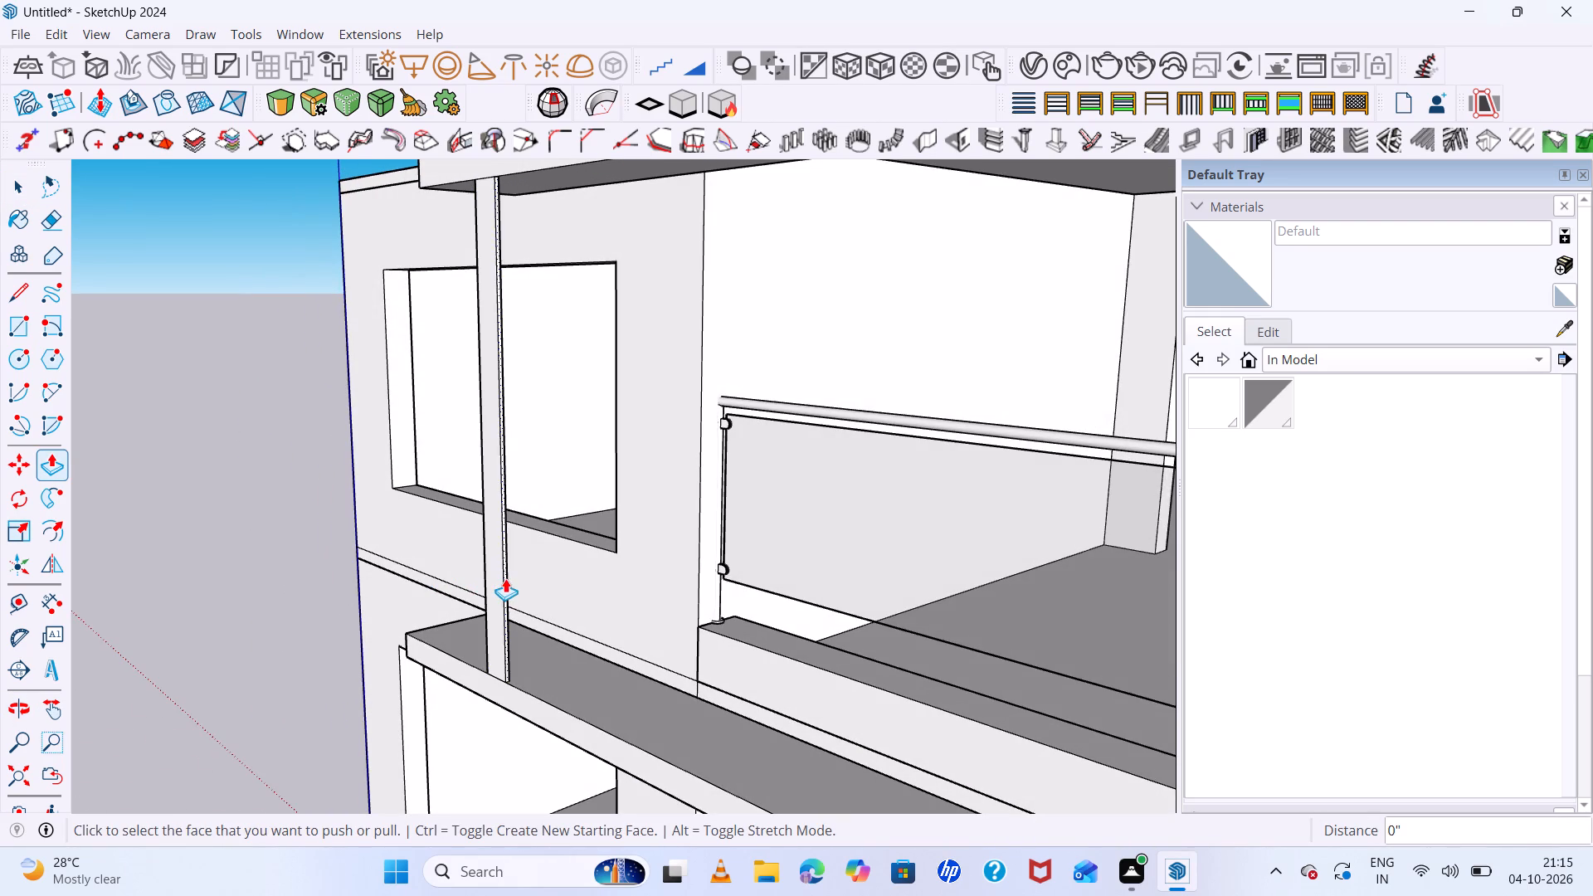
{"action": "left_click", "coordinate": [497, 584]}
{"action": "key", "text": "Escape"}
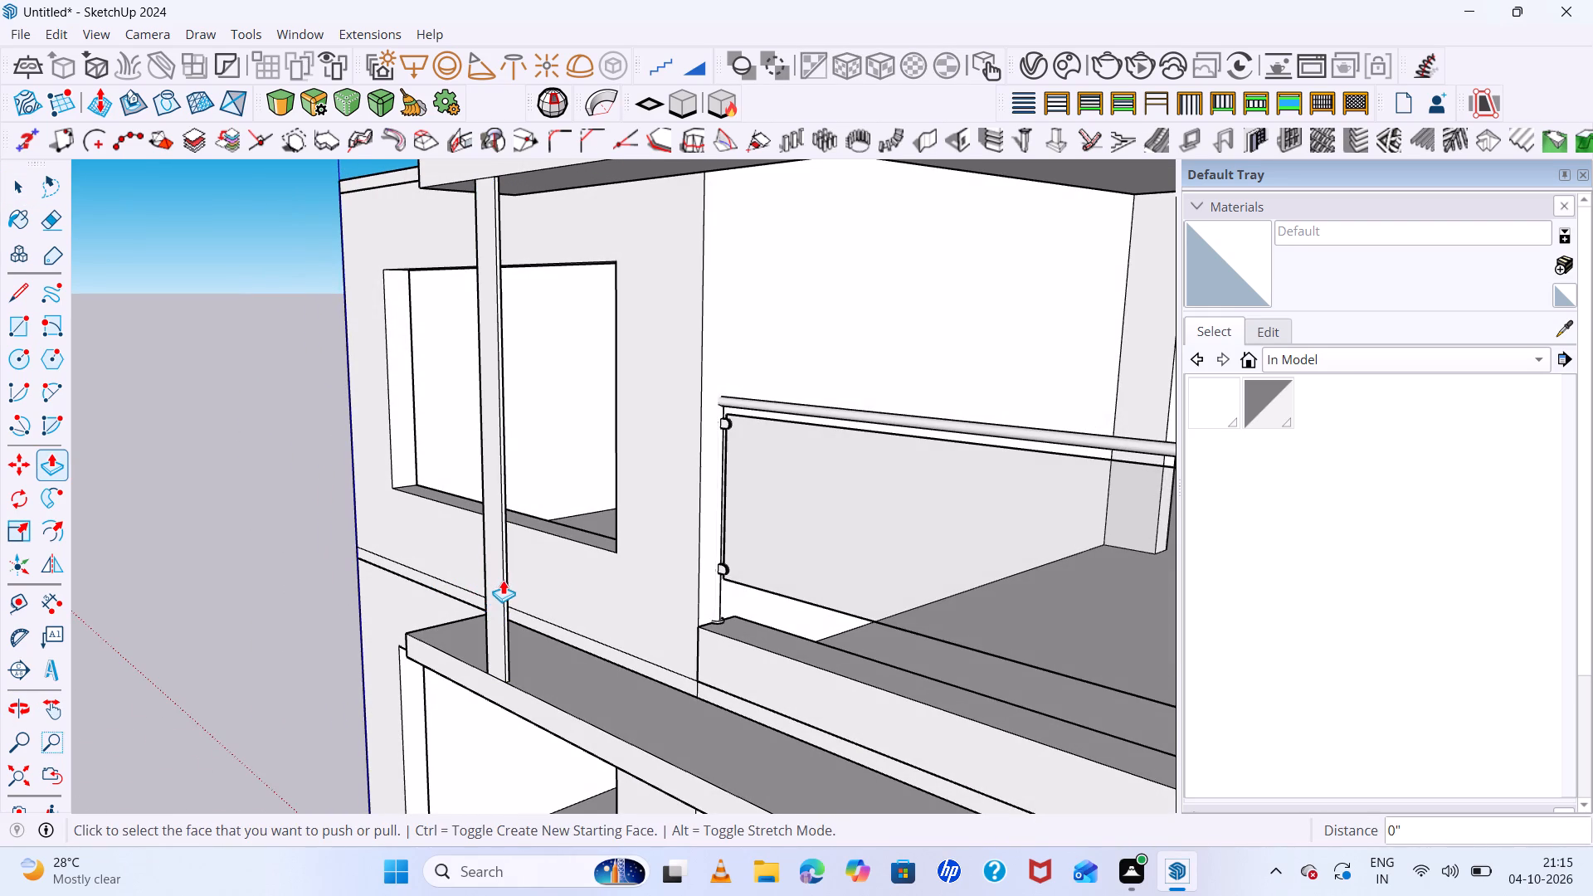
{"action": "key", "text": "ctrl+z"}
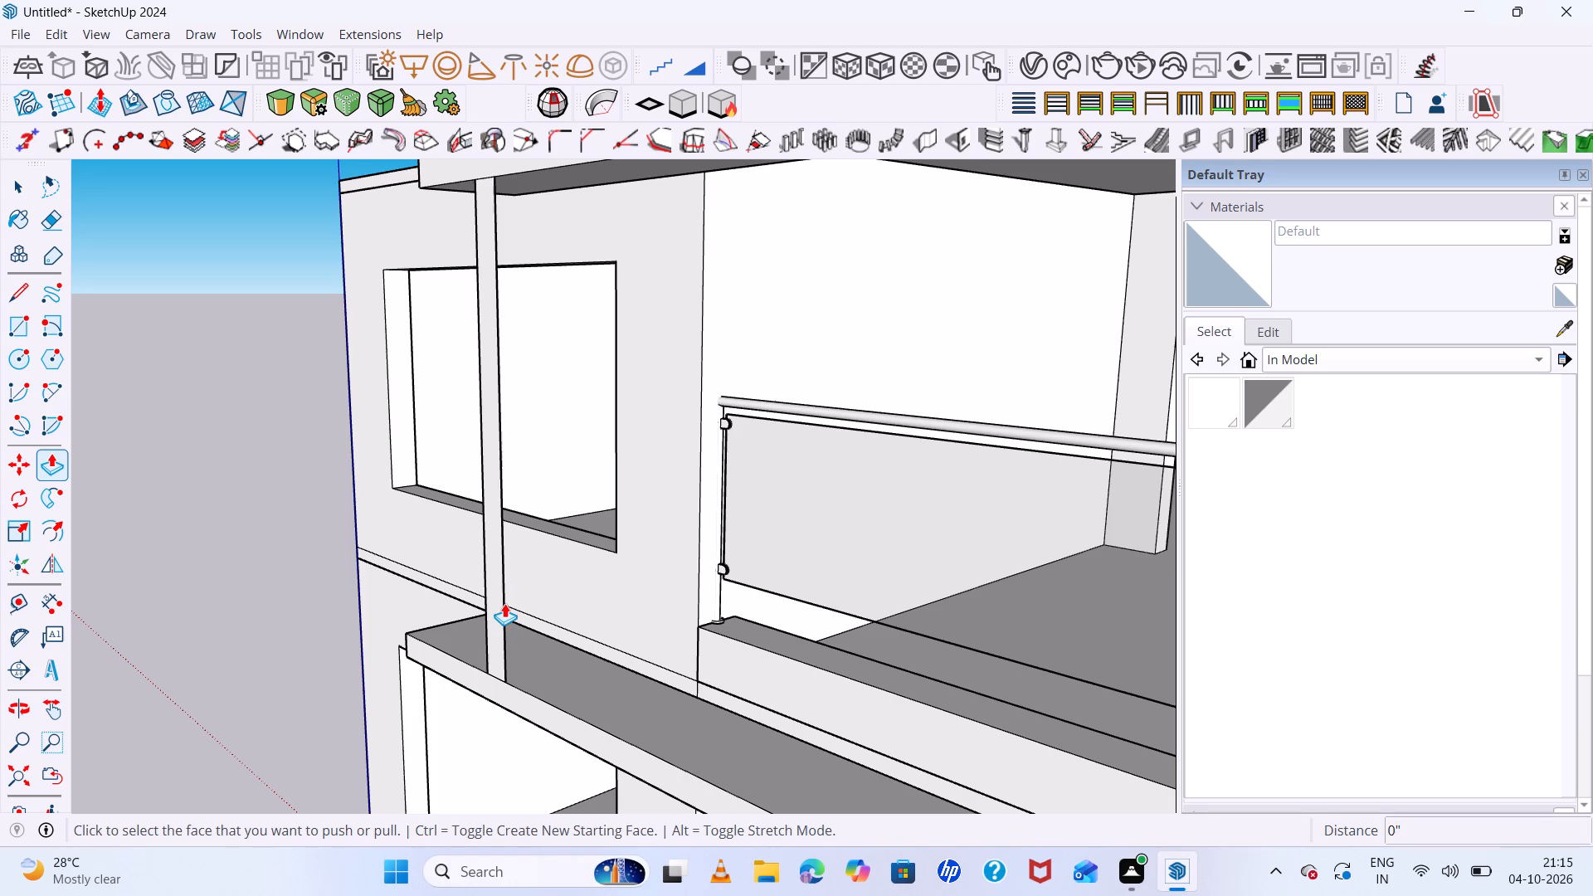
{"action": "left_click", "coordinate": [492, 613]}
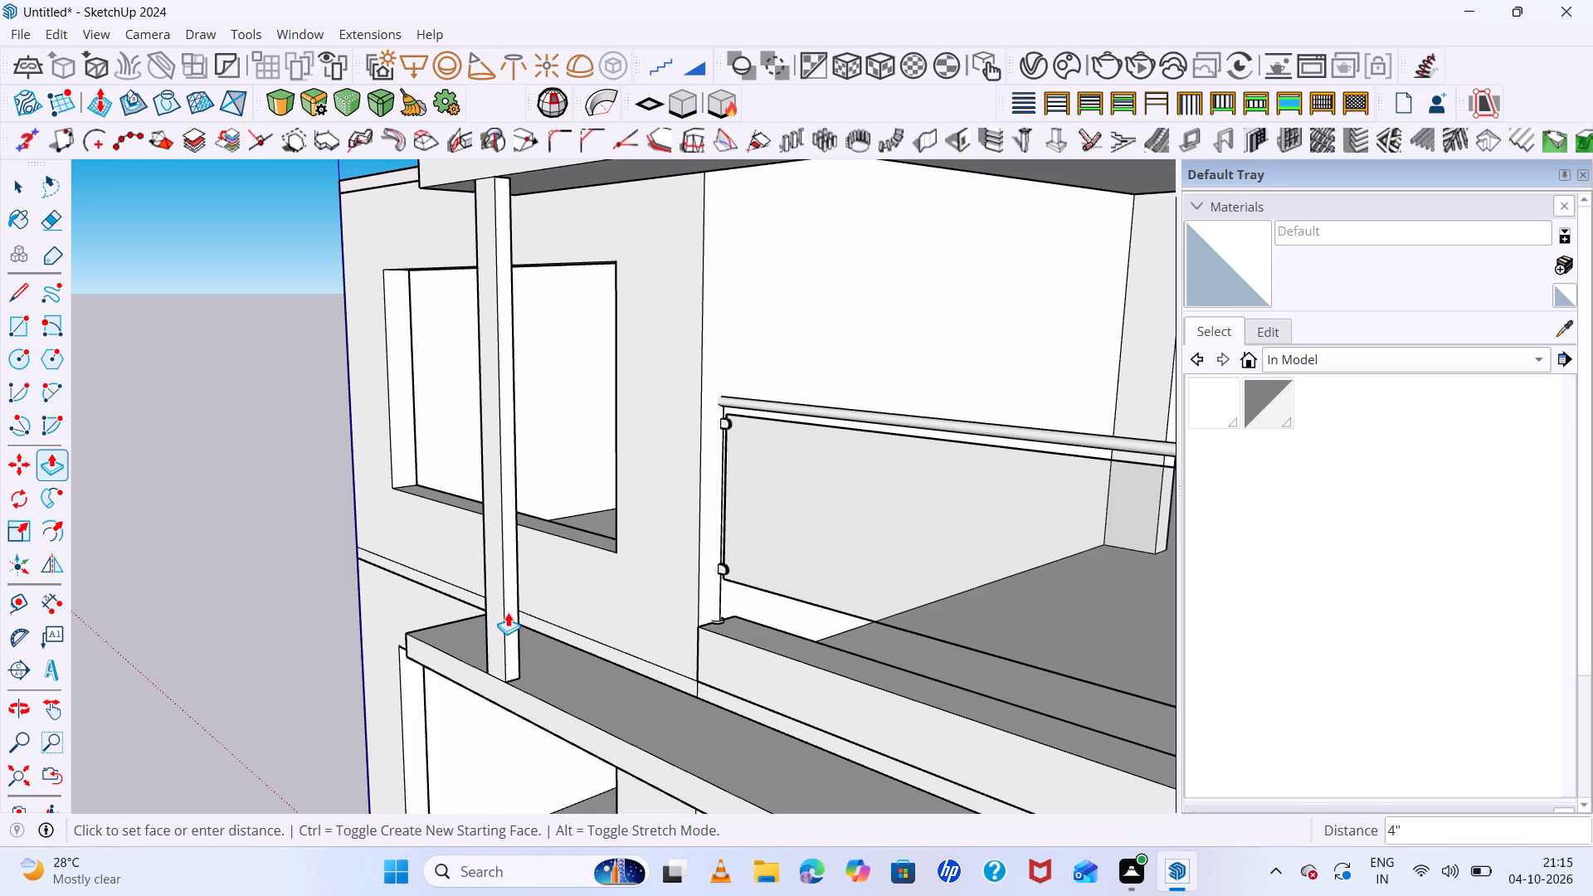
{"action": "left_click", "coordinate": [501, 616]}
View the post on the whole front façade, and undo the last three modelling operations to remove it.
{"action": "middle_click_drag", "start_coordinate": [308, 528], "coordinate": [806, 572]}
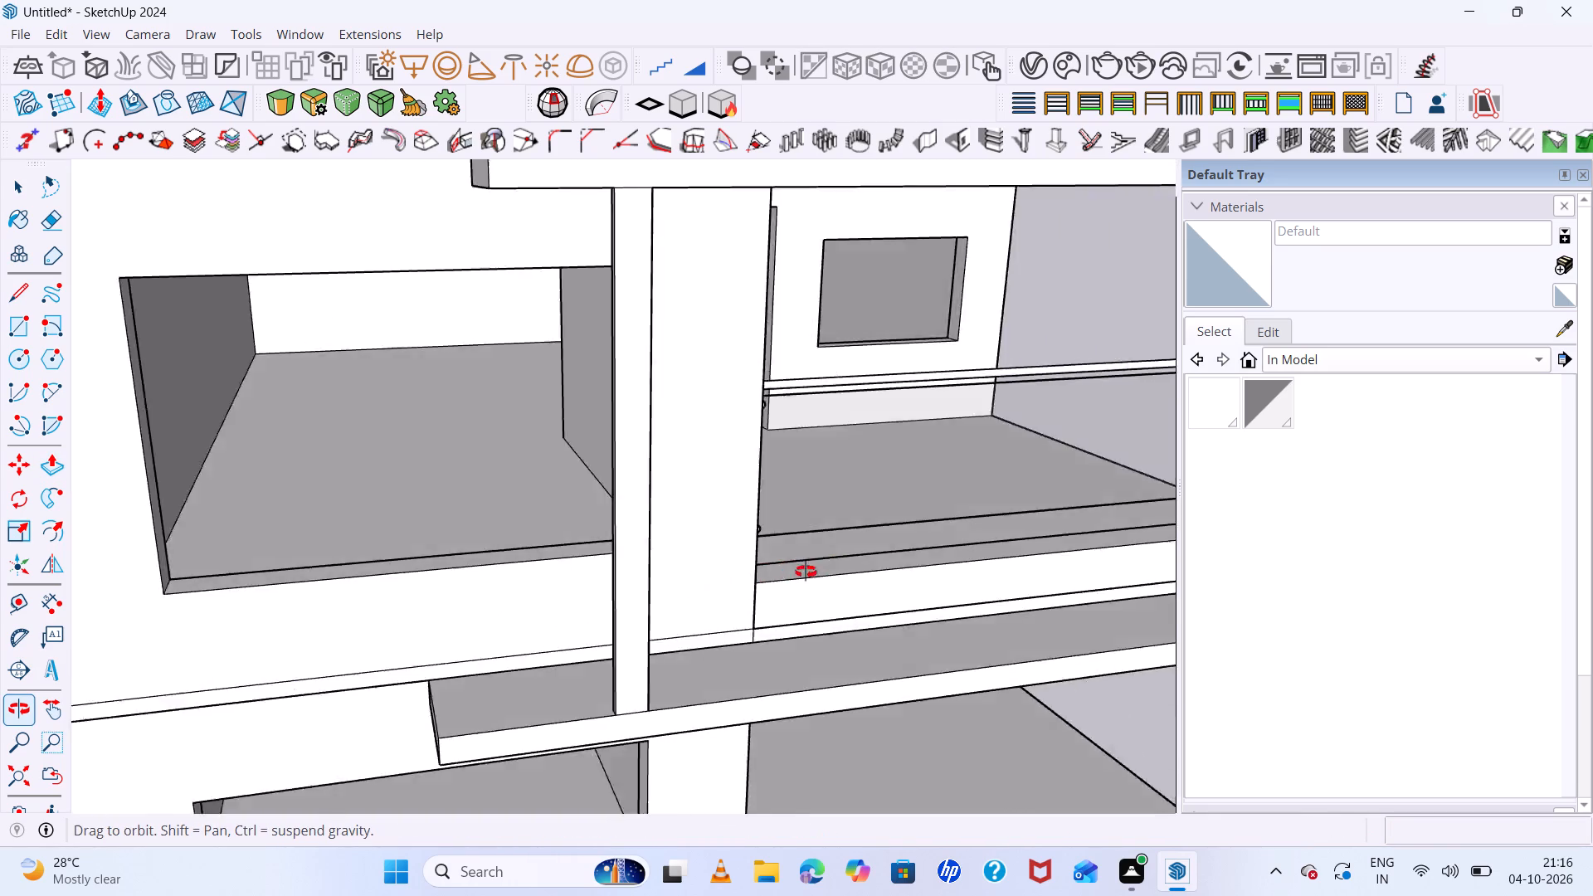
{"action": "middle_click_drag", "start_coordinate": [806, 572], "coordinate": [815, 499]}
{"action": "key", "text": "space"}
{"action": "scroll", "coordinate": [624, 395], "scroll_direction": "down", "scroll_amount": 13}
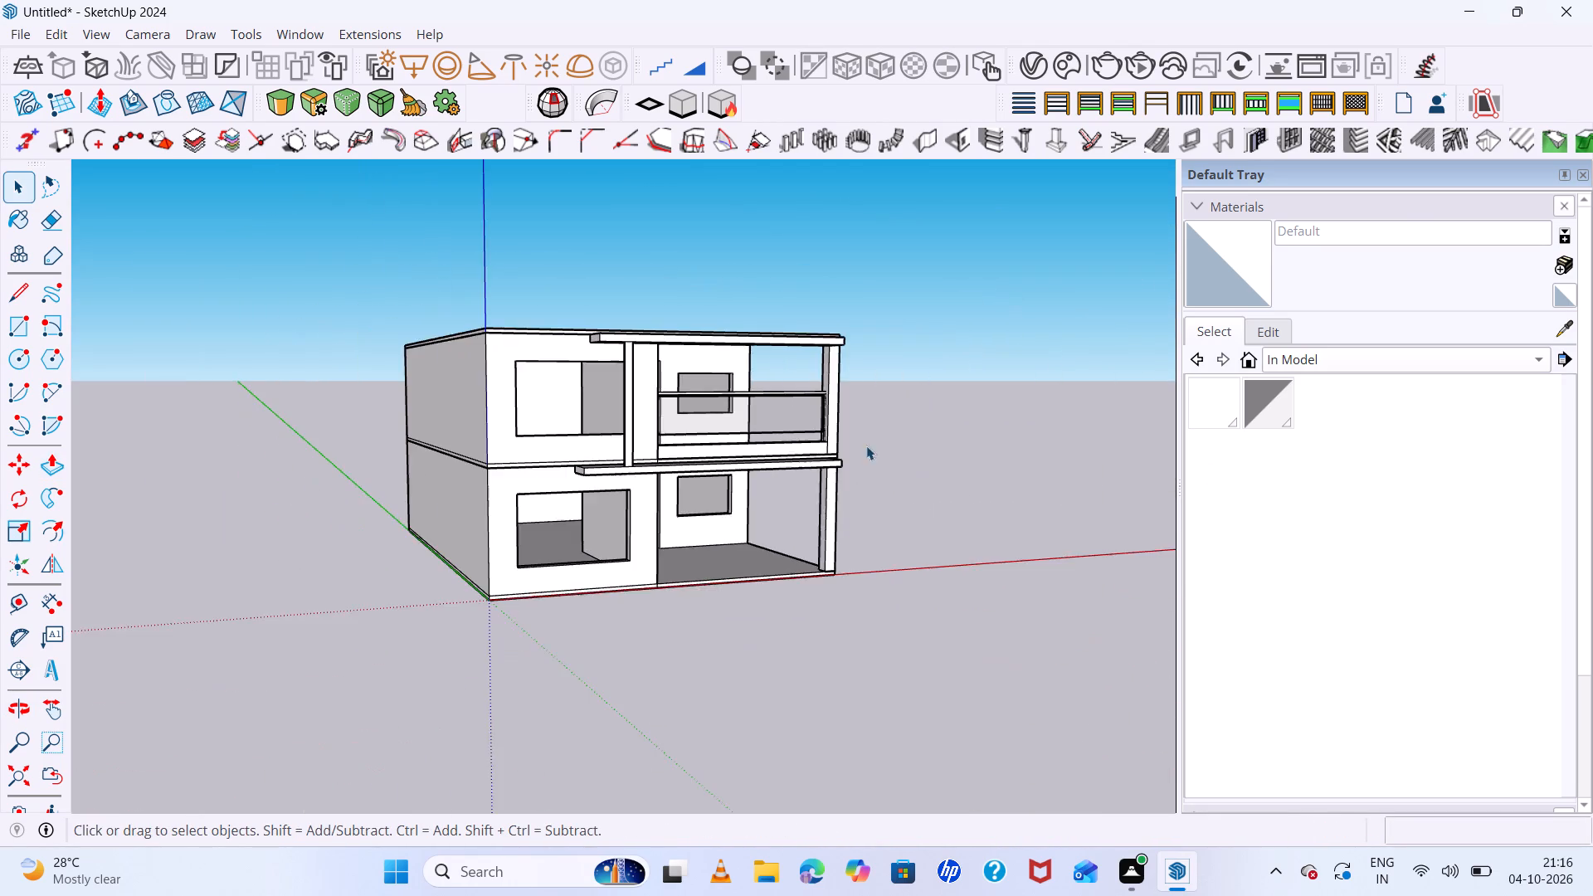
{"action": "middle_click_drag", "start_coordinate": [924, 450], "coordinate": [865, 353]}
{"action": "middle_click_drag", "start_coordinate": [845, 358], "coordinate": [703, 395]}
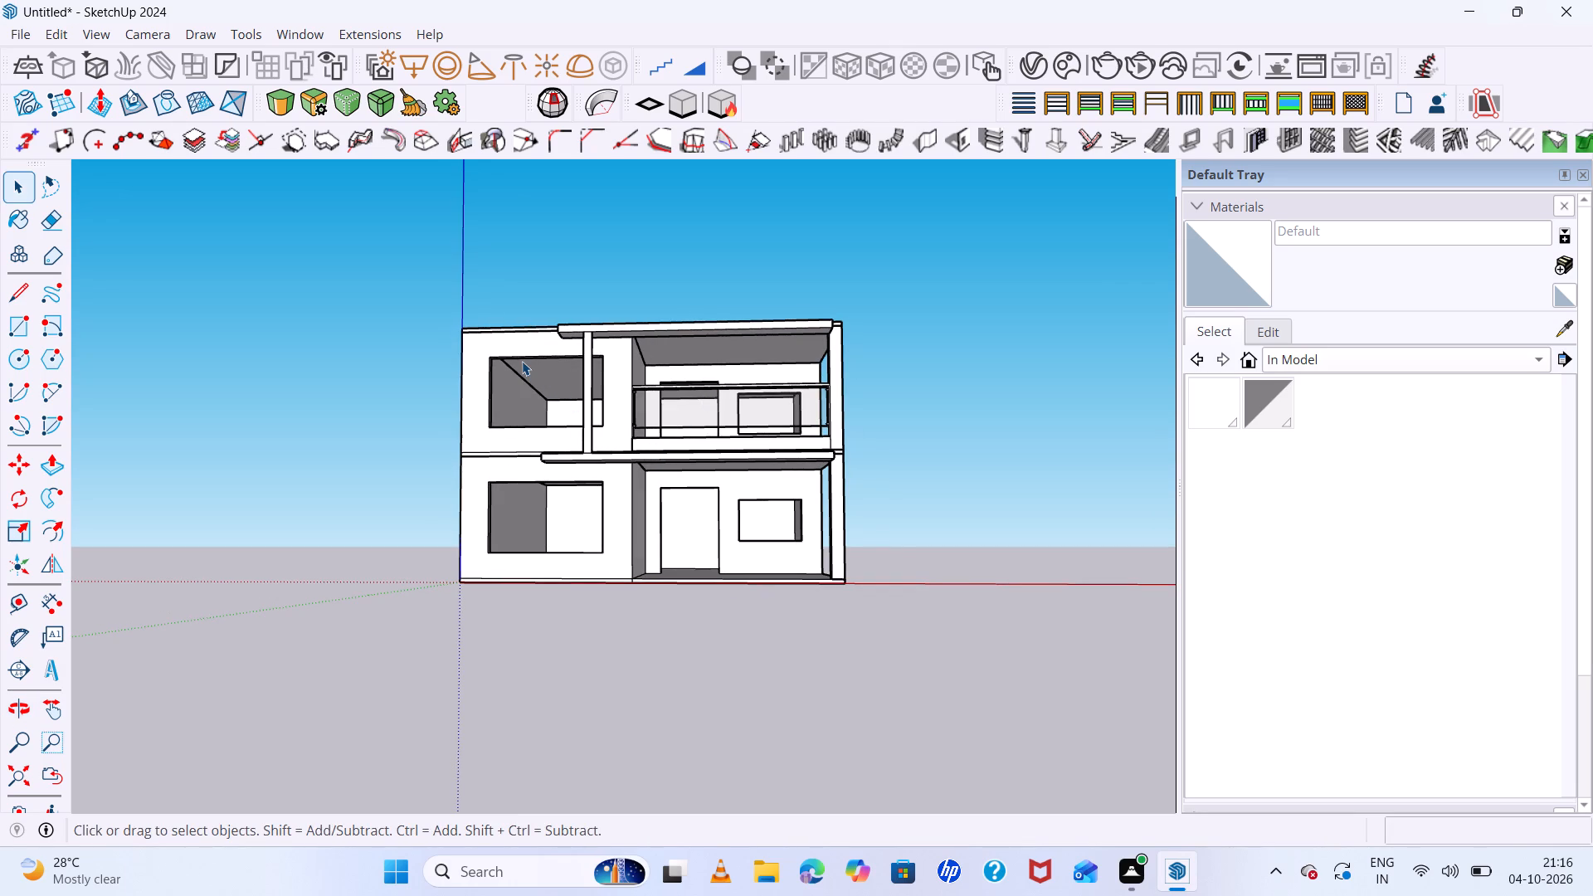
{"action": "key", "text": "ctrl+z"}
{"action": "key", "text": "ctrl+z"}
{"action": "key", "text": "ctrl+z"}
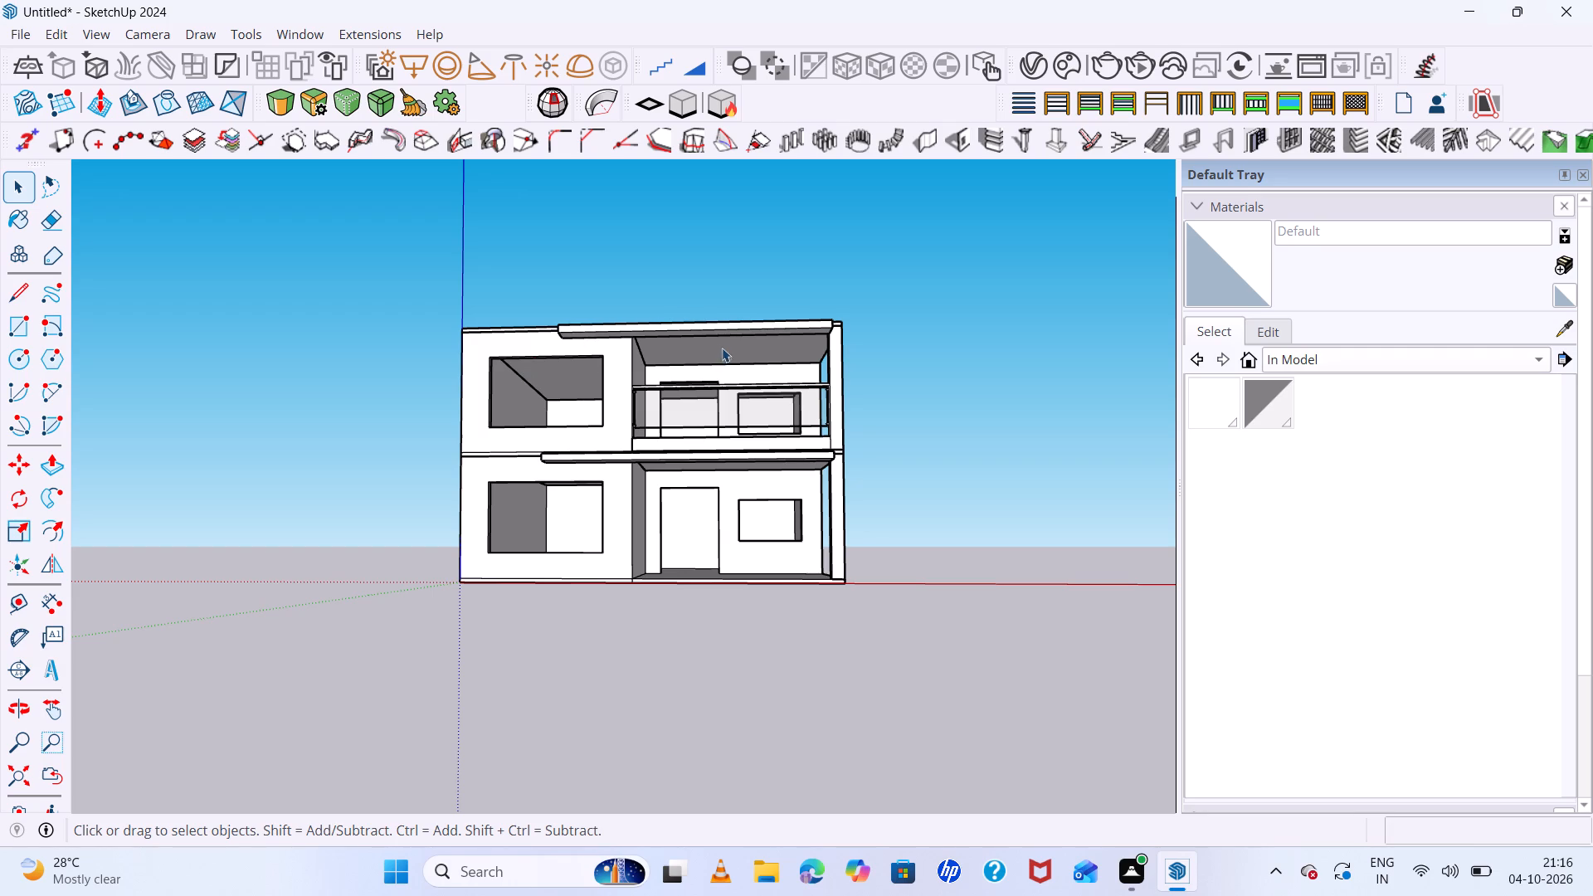
Group the upper-storey canopy together with its connected corner column and balcony parapet.
{"action": "double_click", "coordinate": [683, 329]}
{"action": "double_click", "coordinate": [683, 329]}
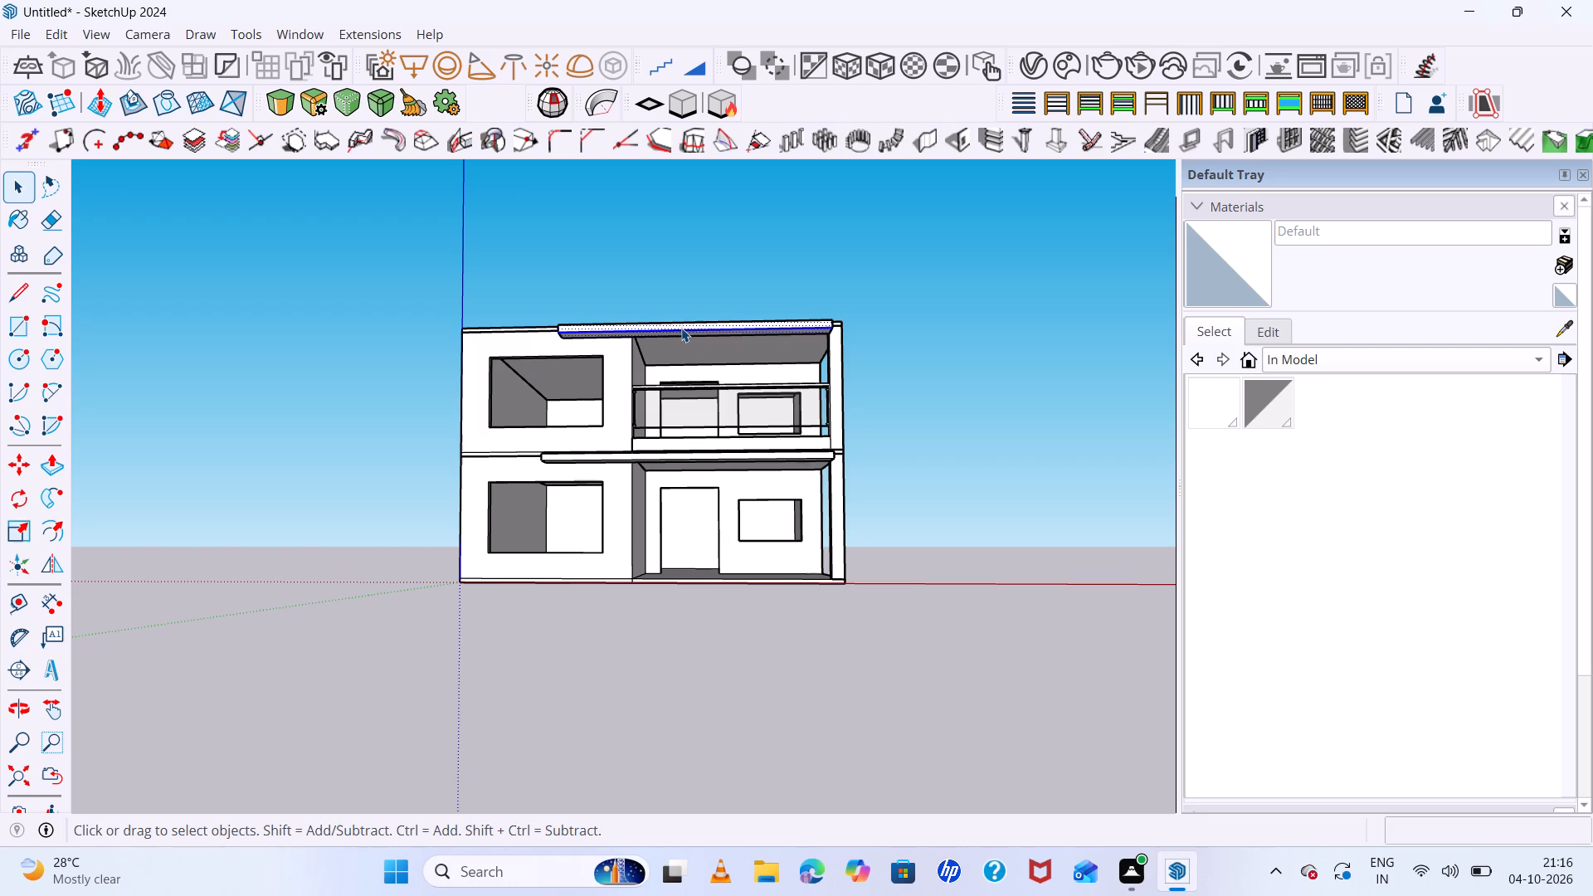
{"action": "triple_click", "coordinate": [681, 328]}
{"action": "middle_click_drag", "start_coordinate": [703, 372], "coordinate": [756, 592]}
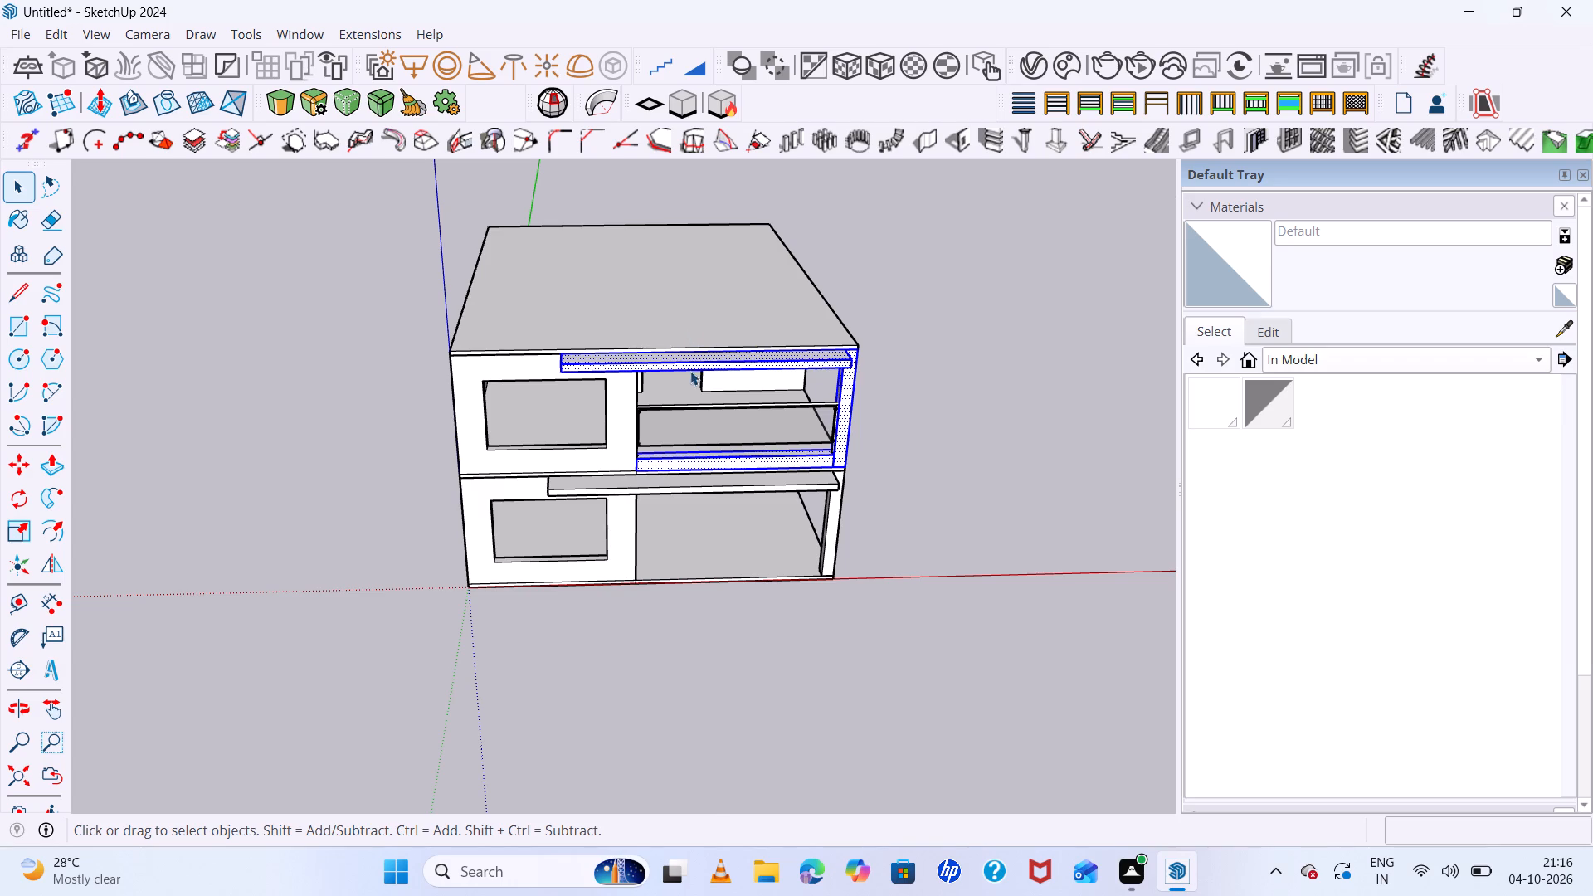
{"action": "right_click", "coordinate": [689, 360]}
{"action": "left_click", "coordinate": [783, 550]}
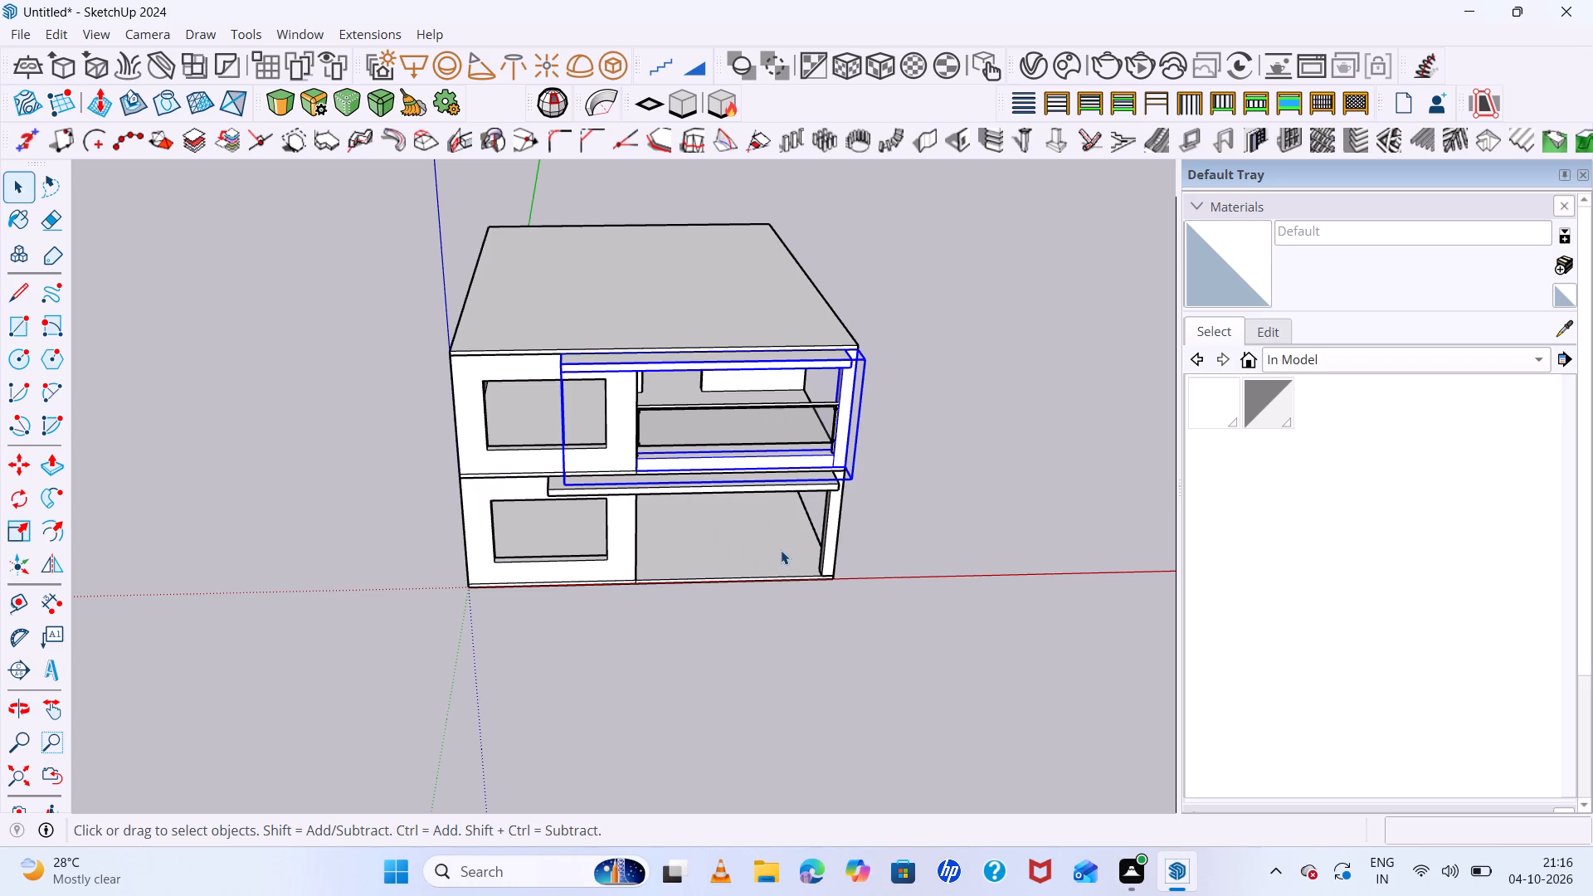
Group the lower canopy together with its connected ground-floor corner column.
{"action": "left_click", "coordinate": [610, 486]}
{"action": "triple_click", "coordinate": [607, 489]}
{"action": "right_click", "coordinate": [607, 490]}
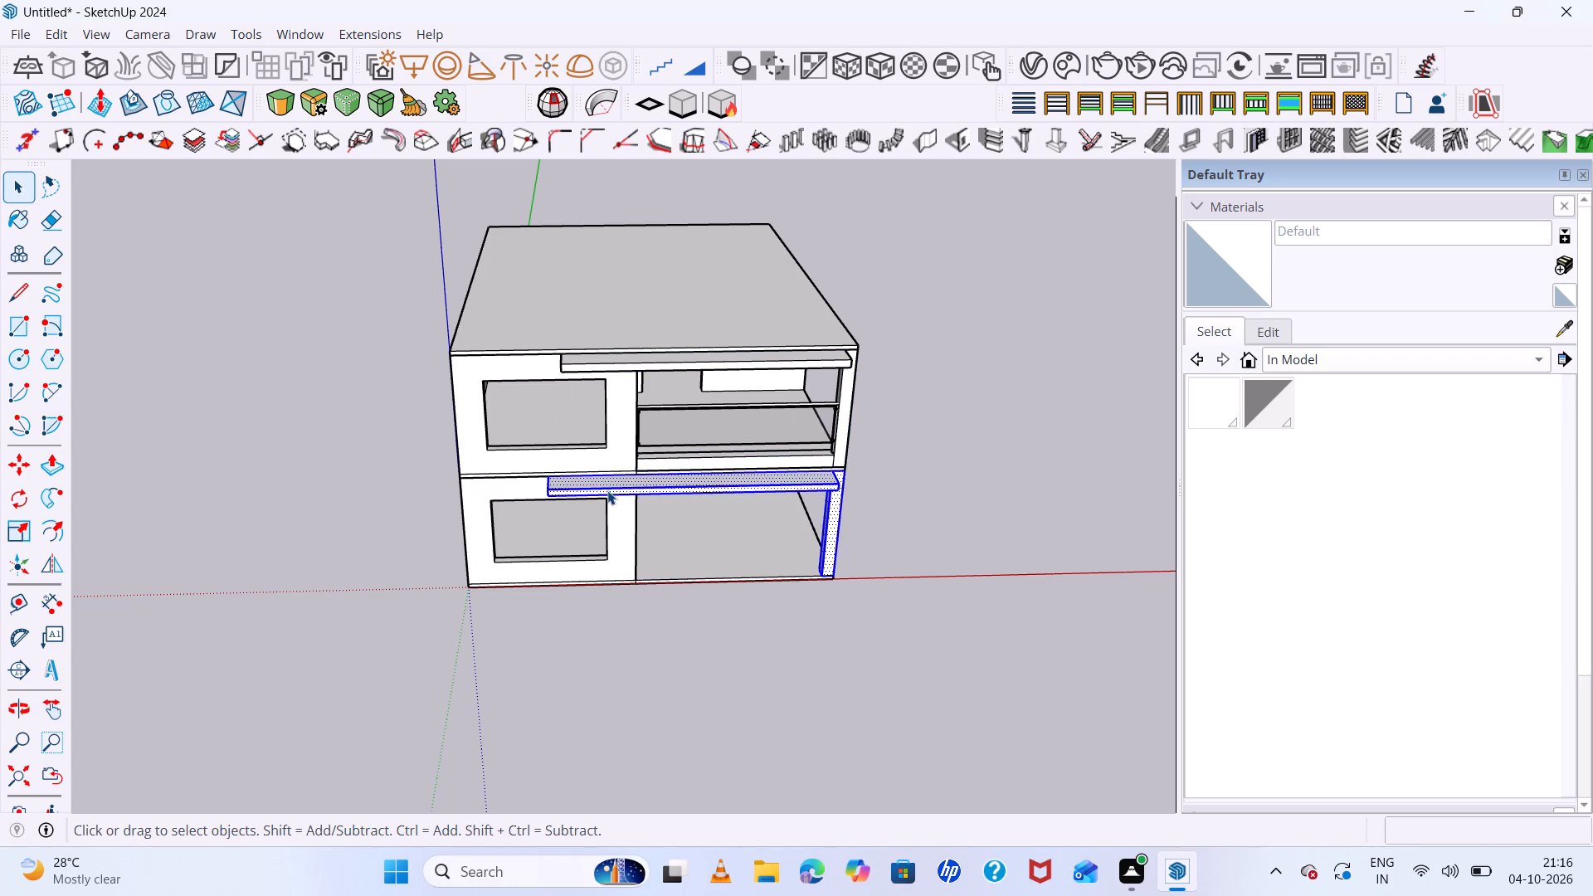
{"action": "left_click", "coordinate": [706, 204]}
Clear the selection and examine the front façade with its two grouped canopies from below and above.
{"action": "middle_click_drag", "start_coordinate": [919, 553], "coordinate": [919, 476]}
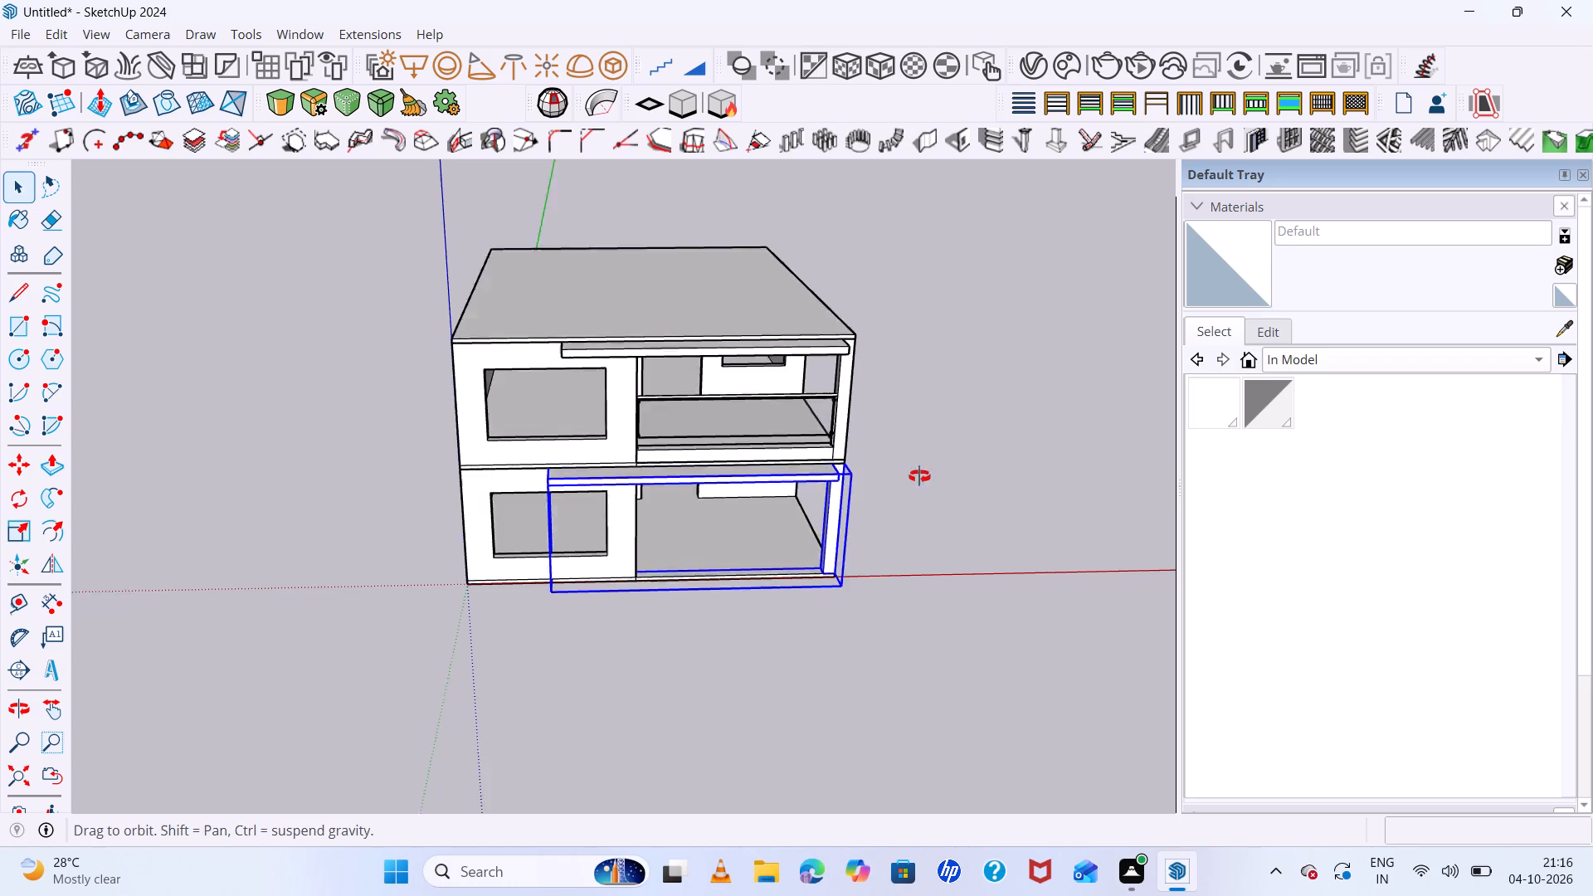
{"action": "middle_click_drag", "start_coordinate": [919, 476], "coordinate": [735, 285]}
{"action": "scroll", "coordinate": [1044, 445], "scroll_direction": "up", "scroll_amount": 5}
{"action": "middle_click_drag", "start_coordinate": [832, 489], "coordinate": [1005, 543]}
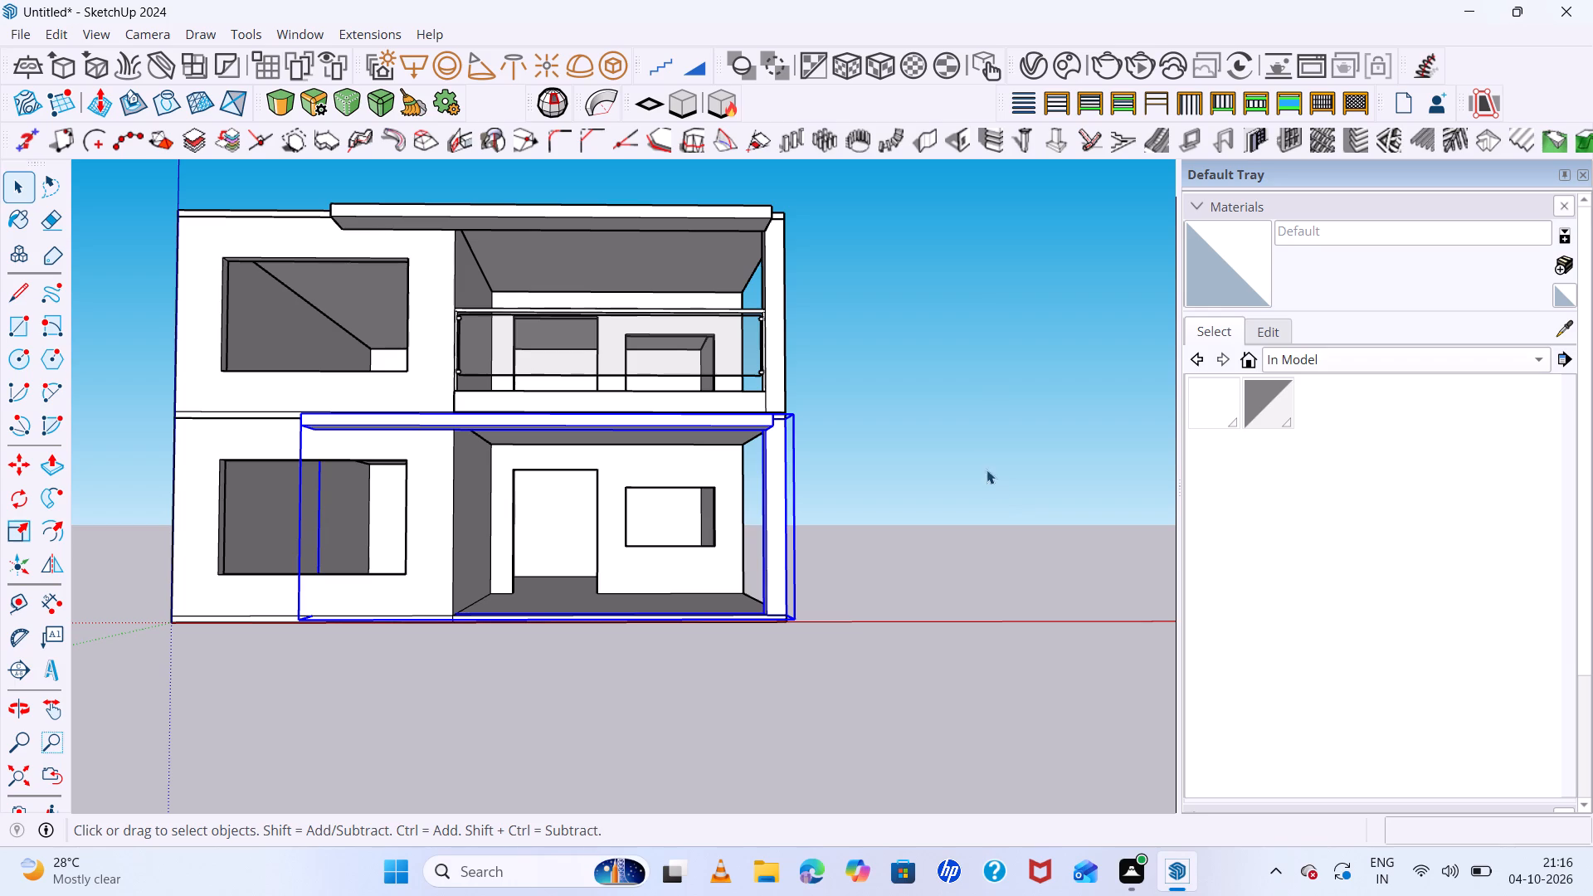
{"action": "key", "text": "space"}
{"action": "left_click", "coordinate": [964, 432]}
{"action": "middle_click_drag", "start_coordinate": [889, 526], "coordinate": [846, 699]}
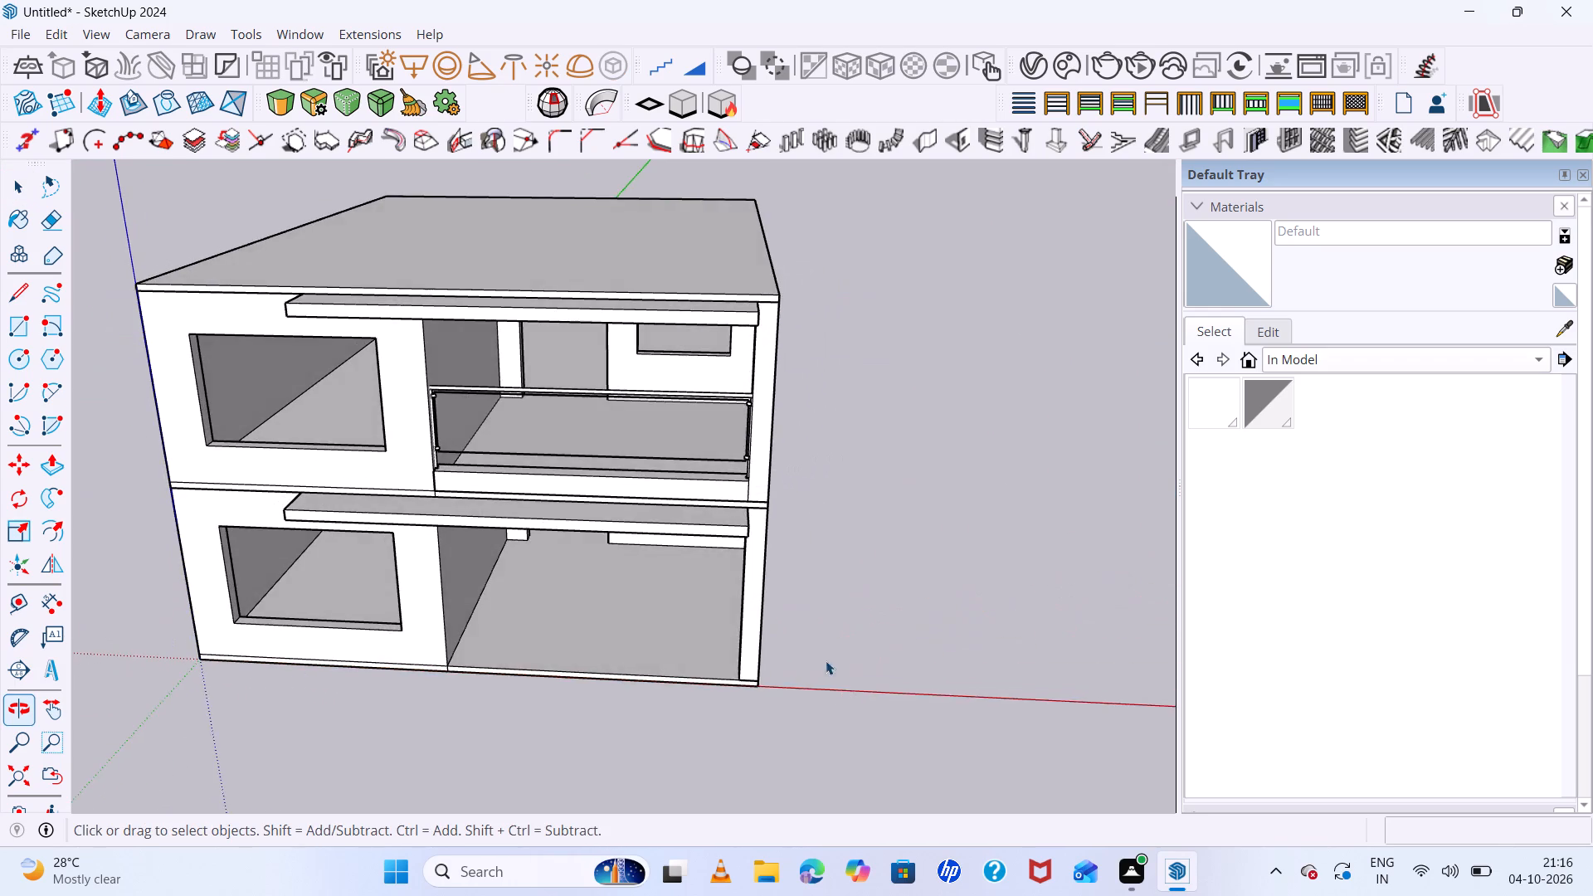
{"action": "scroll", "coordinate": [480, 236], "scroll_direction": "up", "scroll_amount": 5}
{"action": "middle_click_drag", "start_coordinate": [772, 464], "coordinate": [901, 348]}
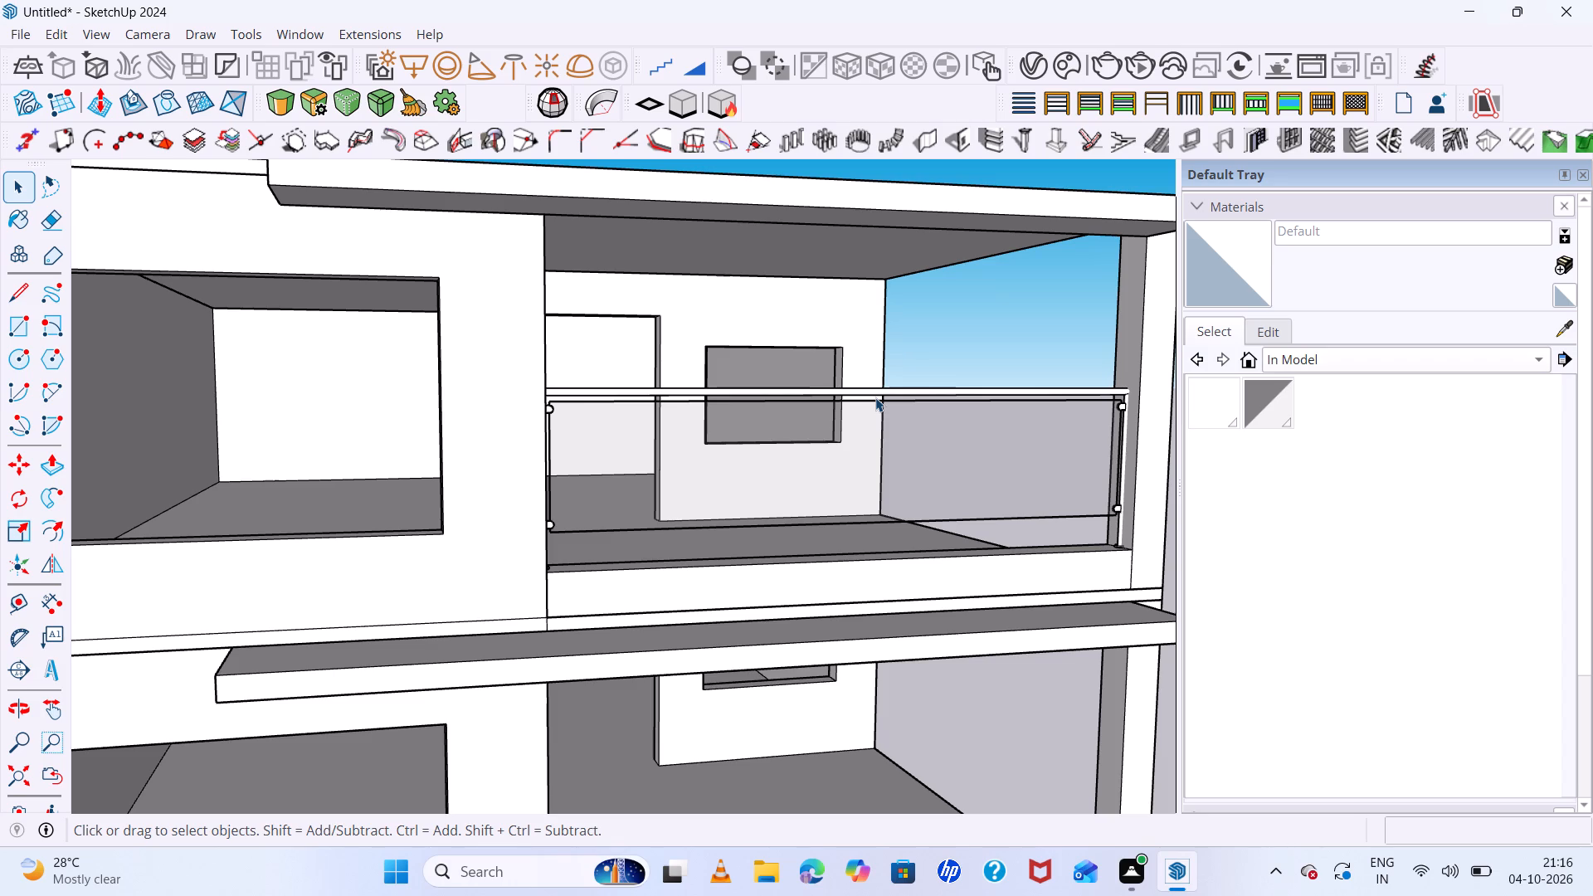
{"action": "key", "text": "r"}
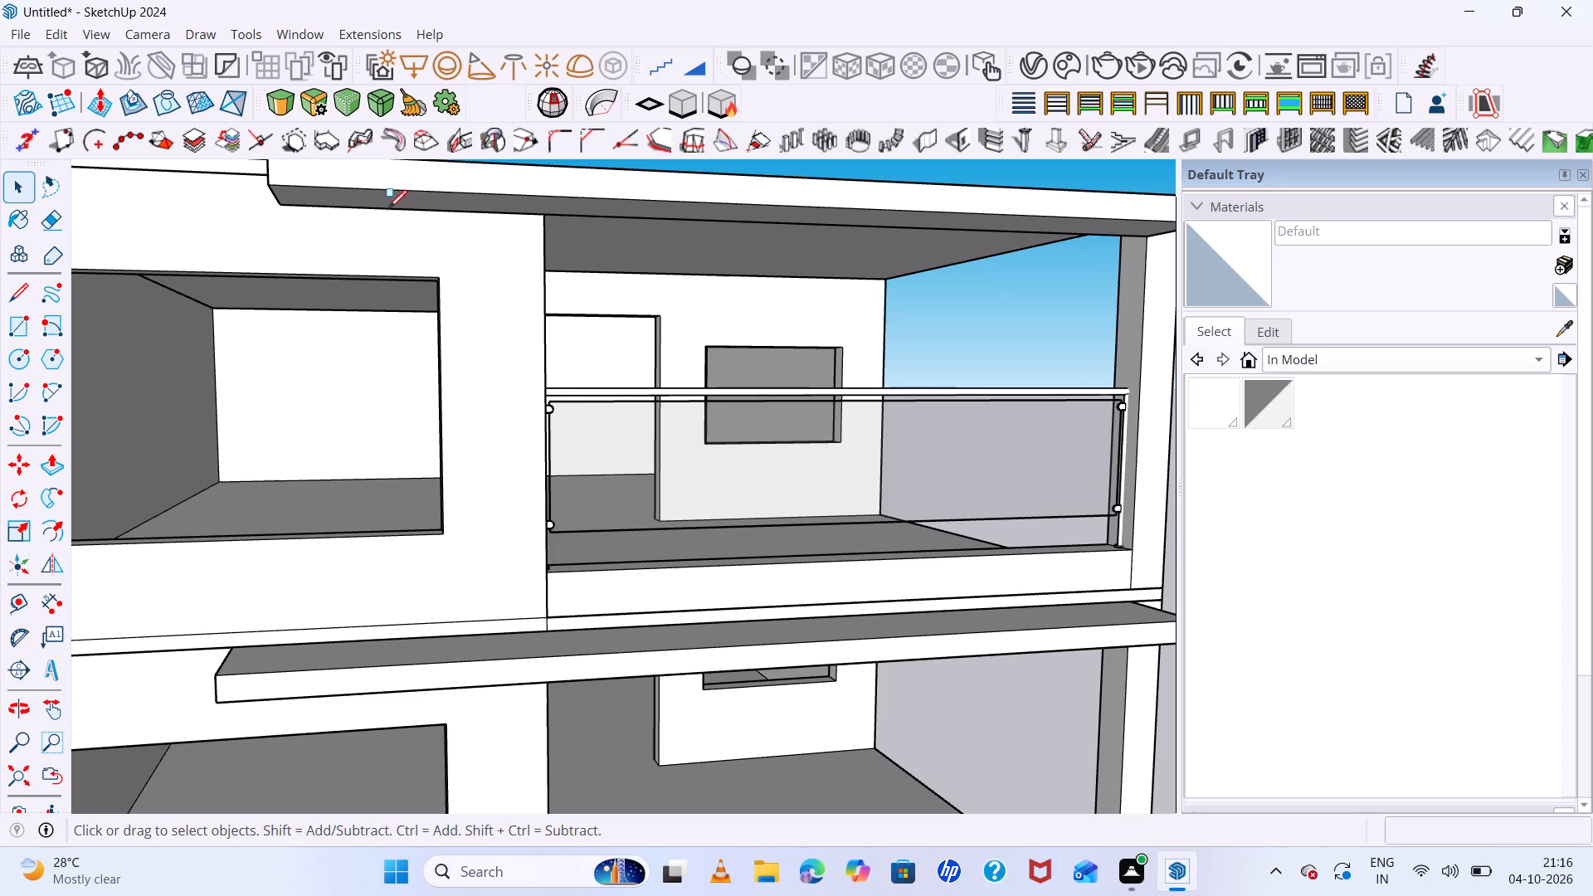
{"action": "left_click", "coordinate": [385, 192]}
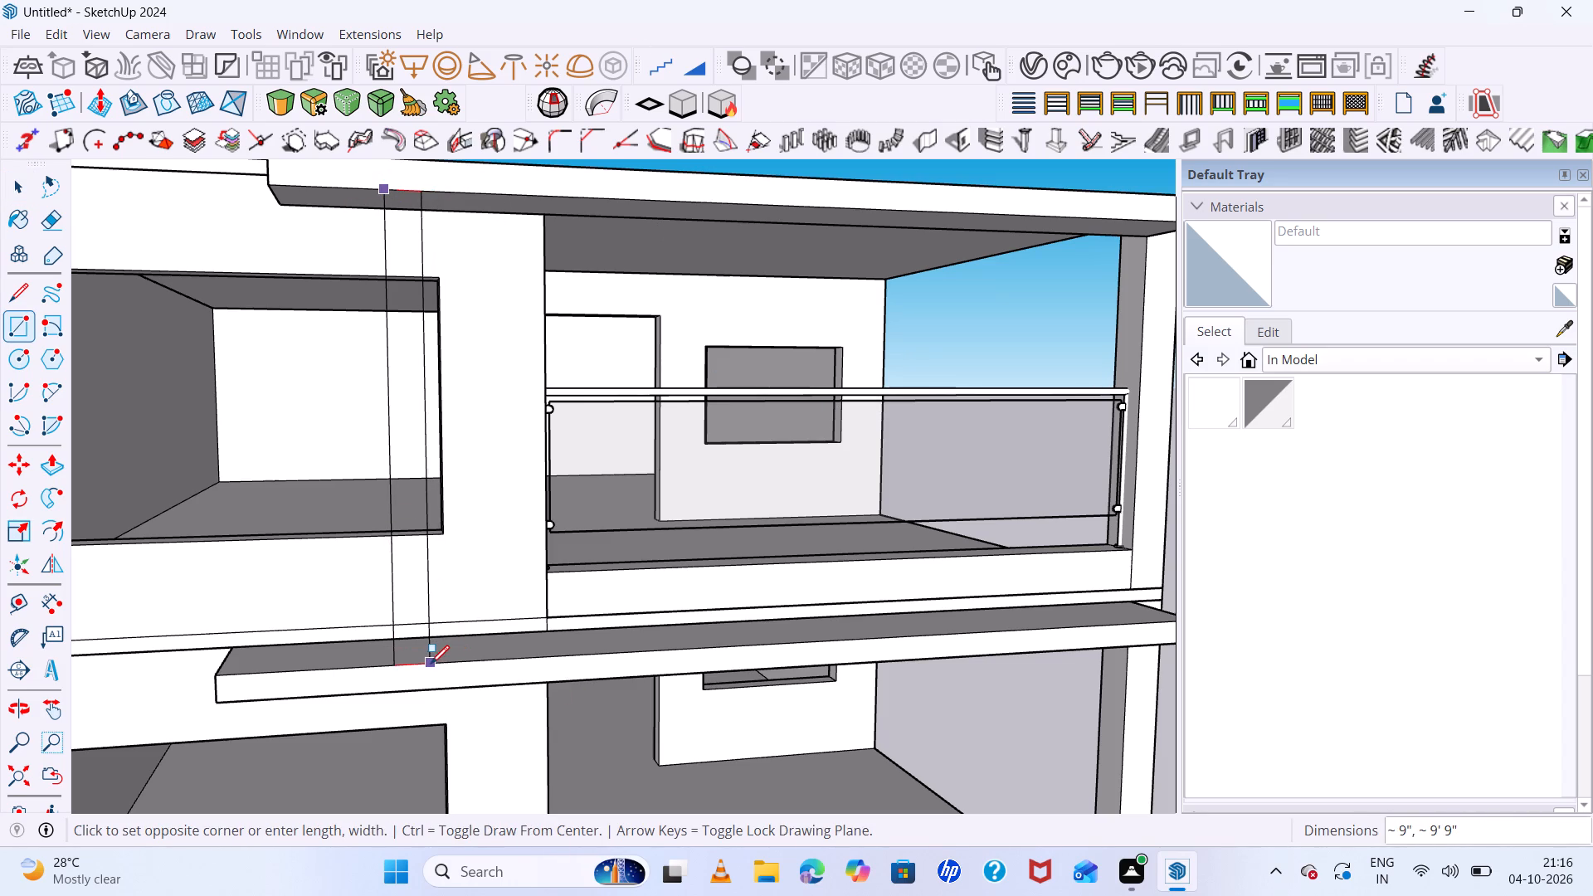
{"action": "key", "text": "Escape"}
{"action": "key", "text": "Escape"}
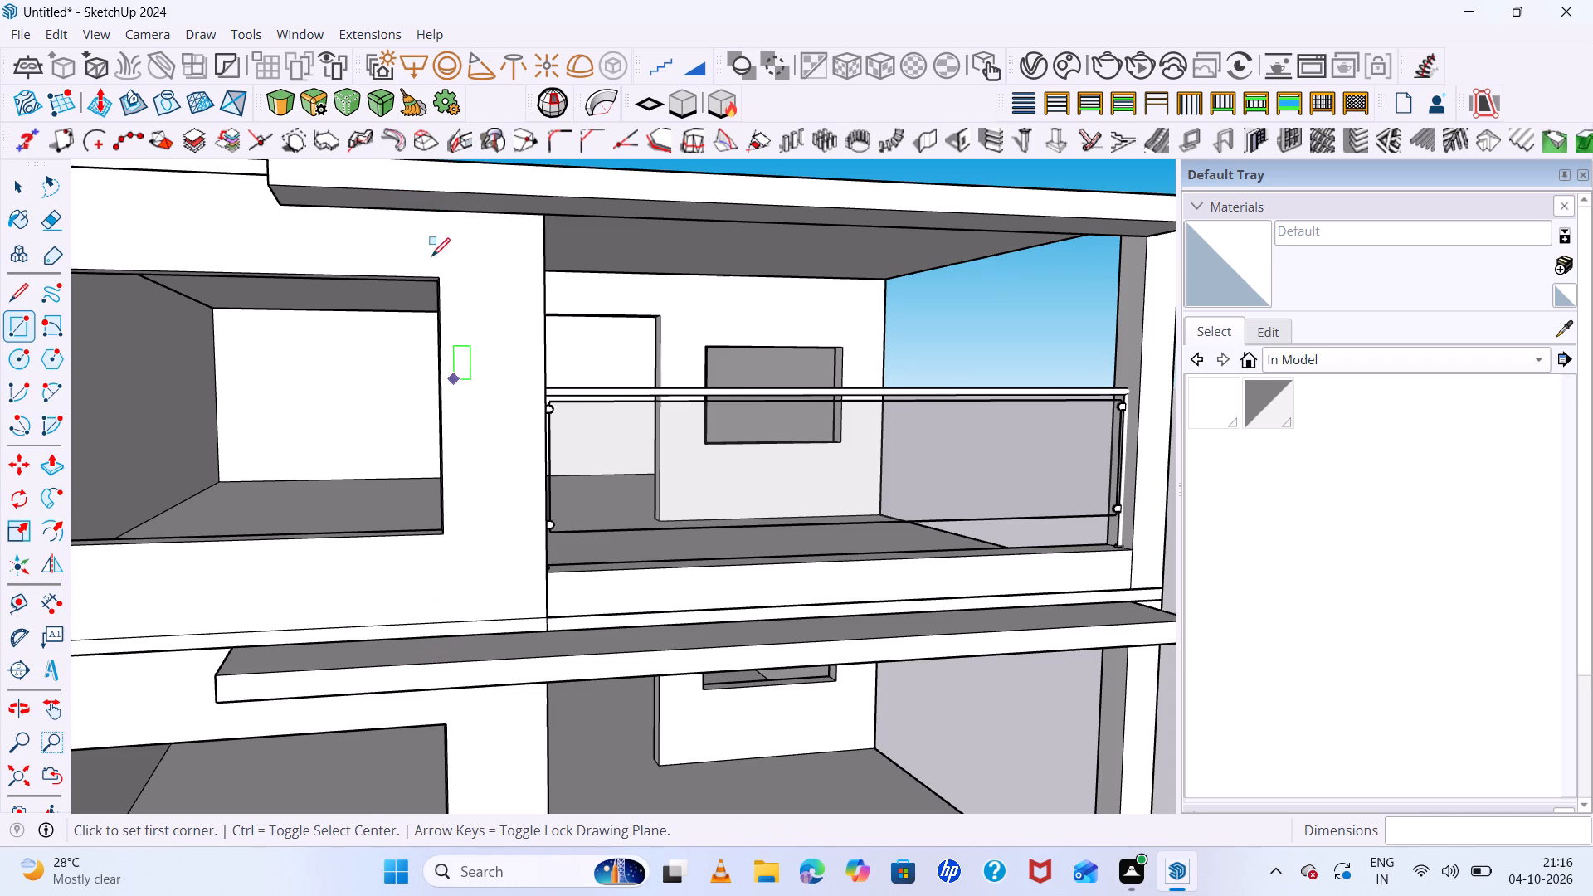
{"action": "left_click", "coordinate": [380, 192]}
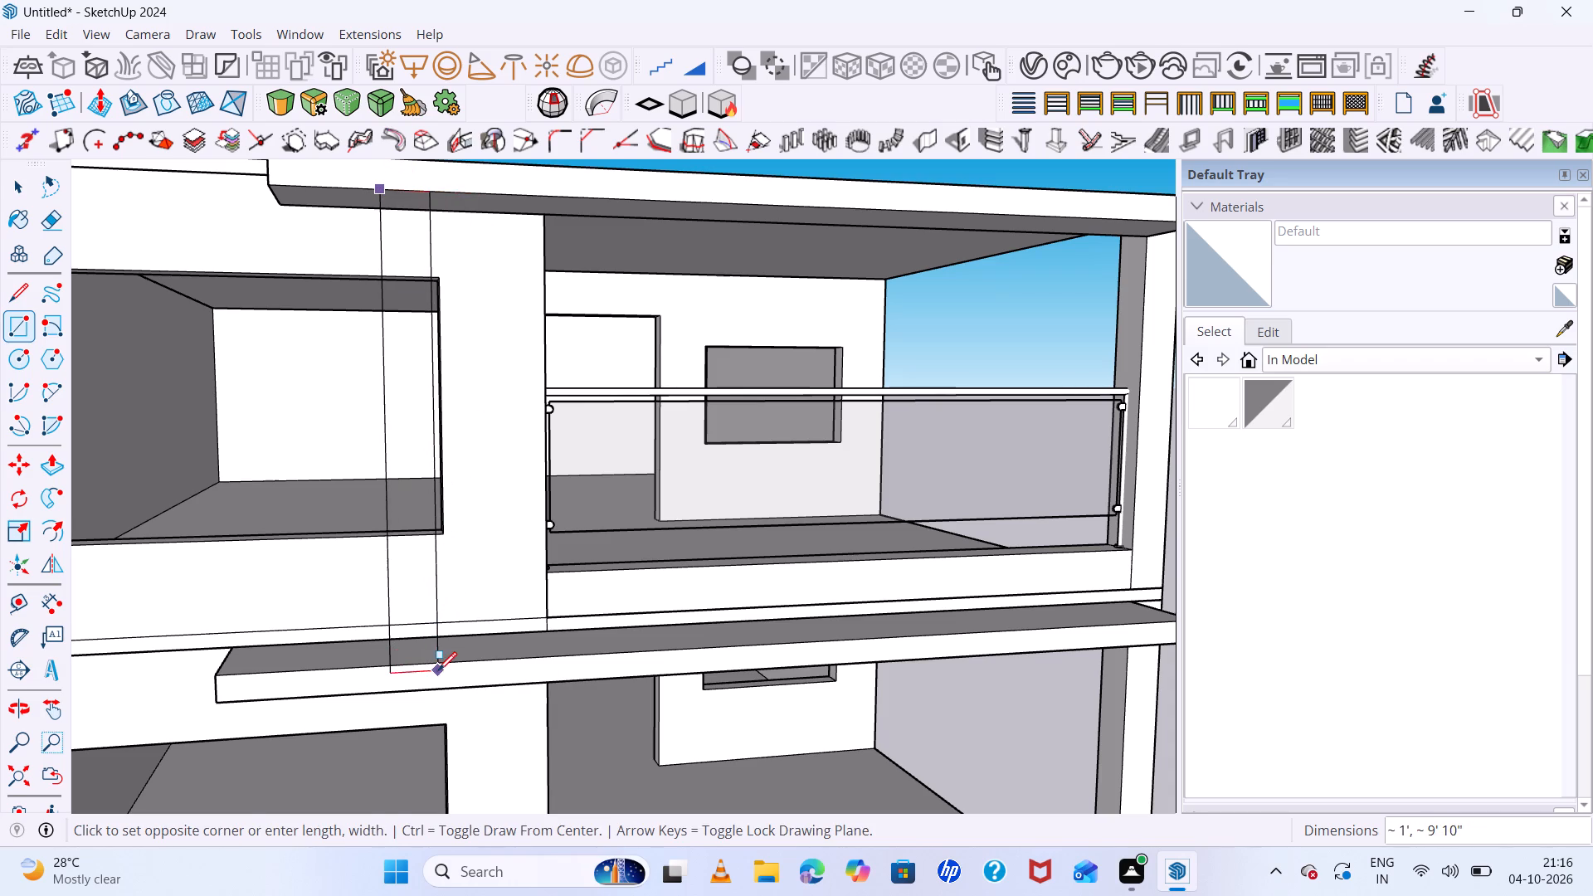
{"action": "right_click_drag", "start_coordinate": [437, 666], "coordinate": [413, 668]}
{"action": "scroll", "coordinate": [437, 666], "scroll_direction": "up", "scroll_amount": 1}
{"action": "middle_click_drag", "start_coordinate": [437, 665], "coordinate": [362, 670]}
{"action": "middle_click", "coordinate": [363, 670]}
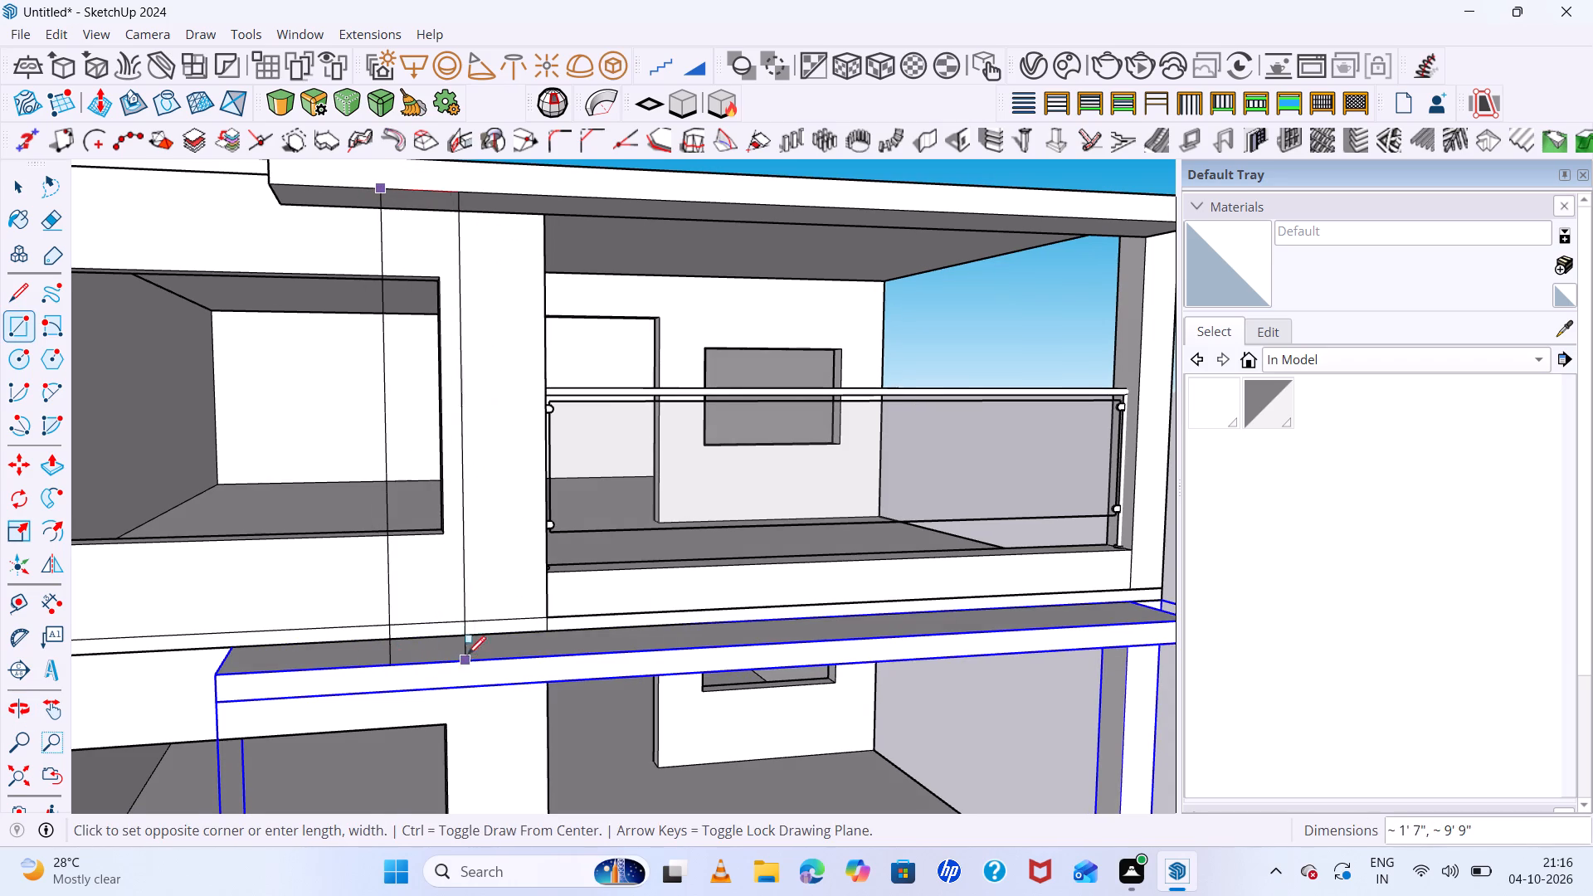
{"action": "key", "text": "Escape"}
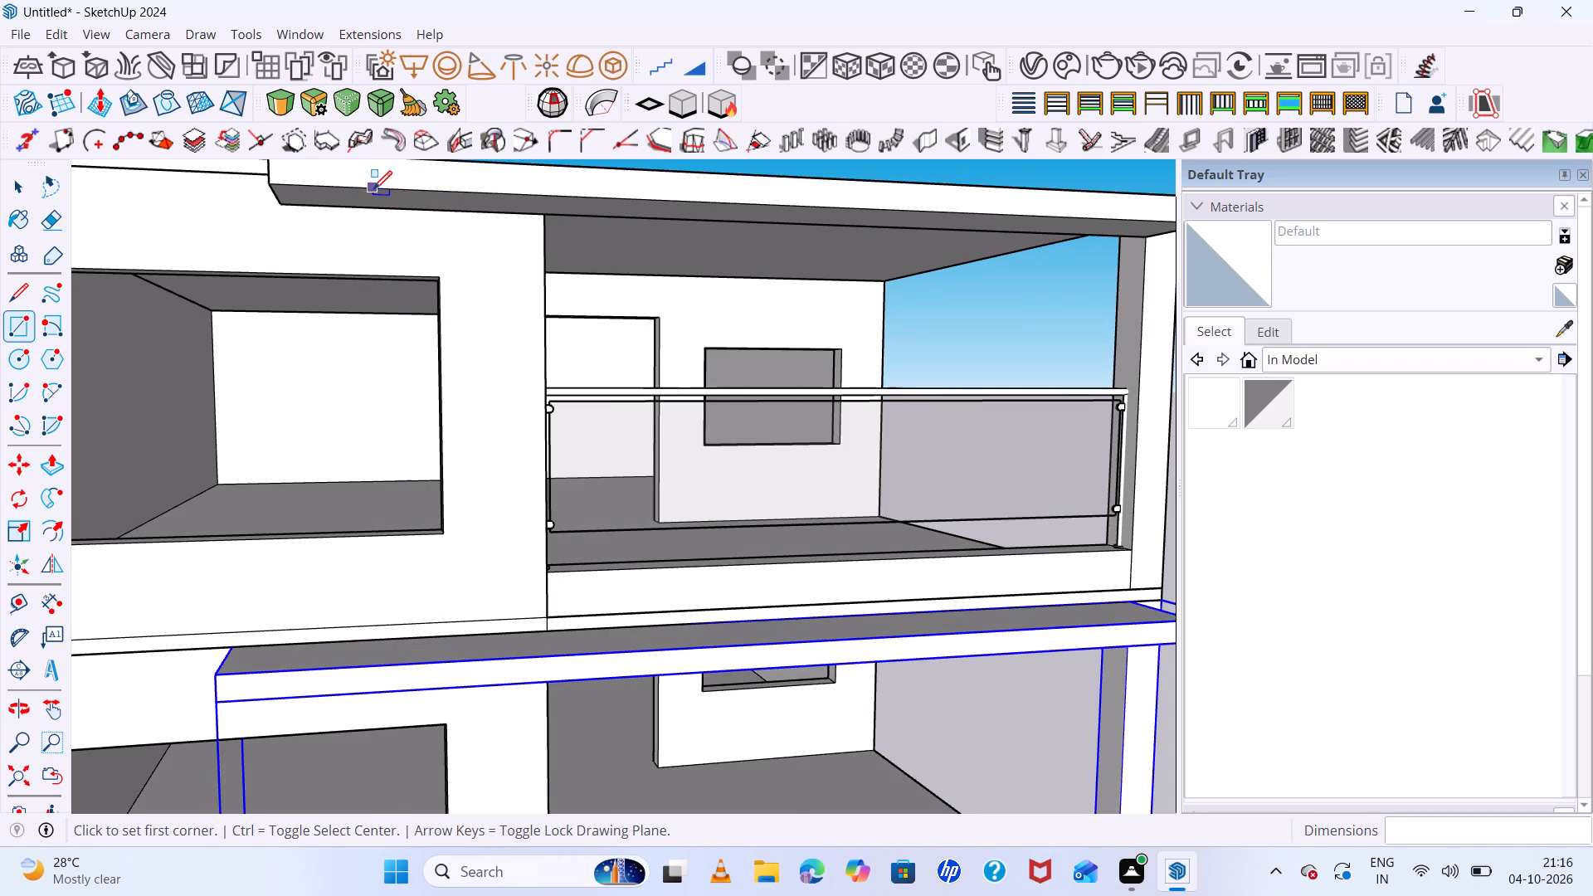
Draw a vertical rectangle about 8" by 9' 9" between the front edges of the upper and lower canopies, beside the front window.
{"action": "left_click", "coordinate": [373, 189]}
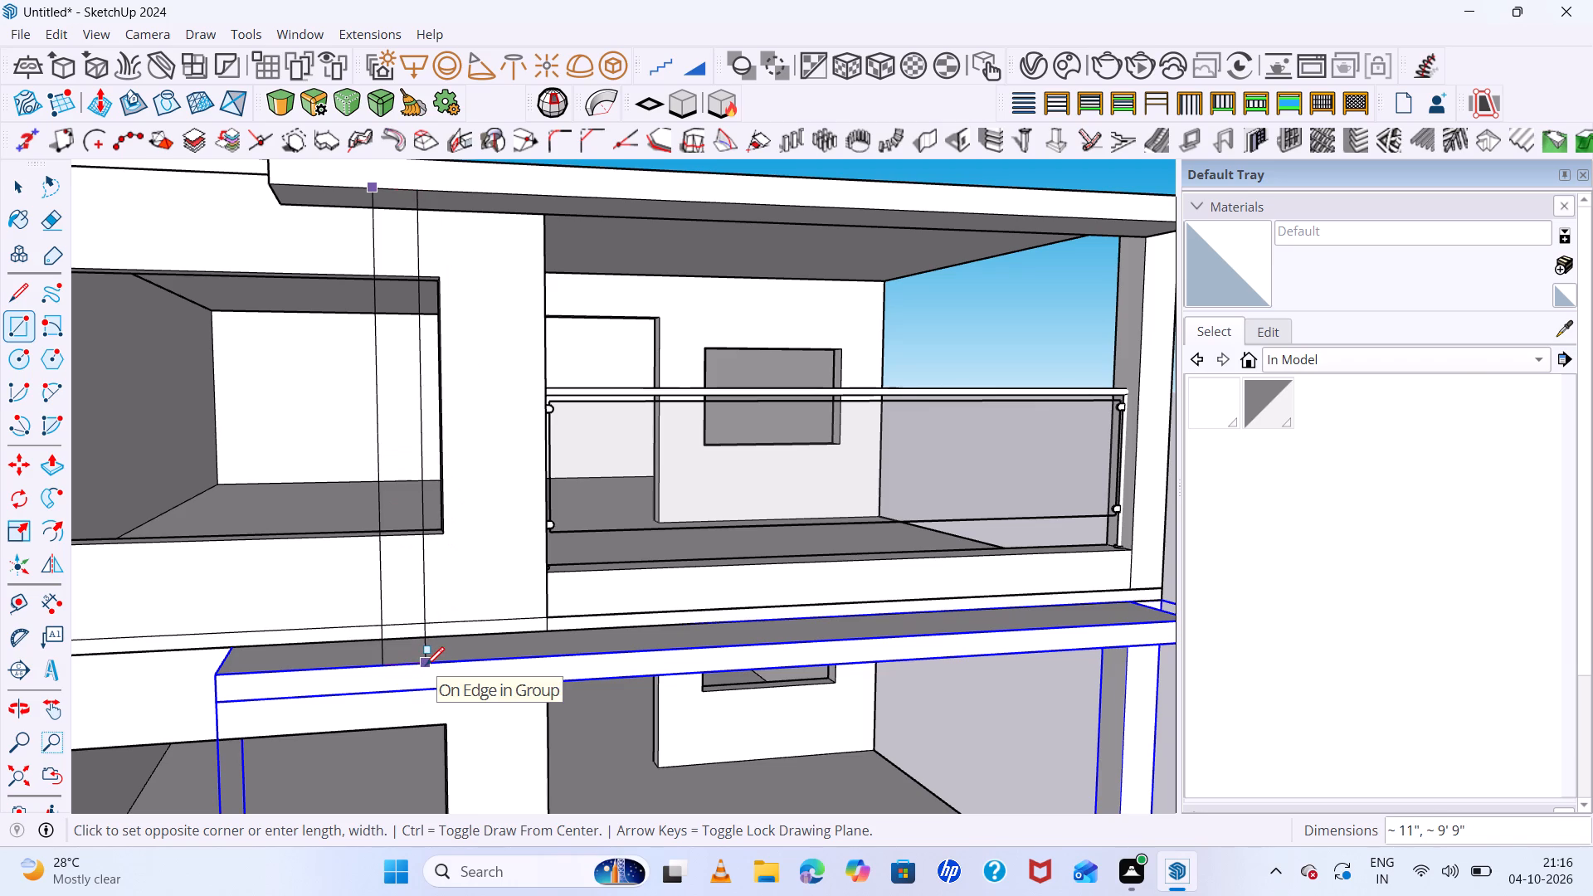
{"action": "key", "text": "Left"}
{"action": "middle_click_drag", "start_coordinate": [323, 689], "coordinate": [236, 703]}
{"action": "scroll", "coordinate": [372, 628], "scroll_direction": "up", "scroll_amount": 5}
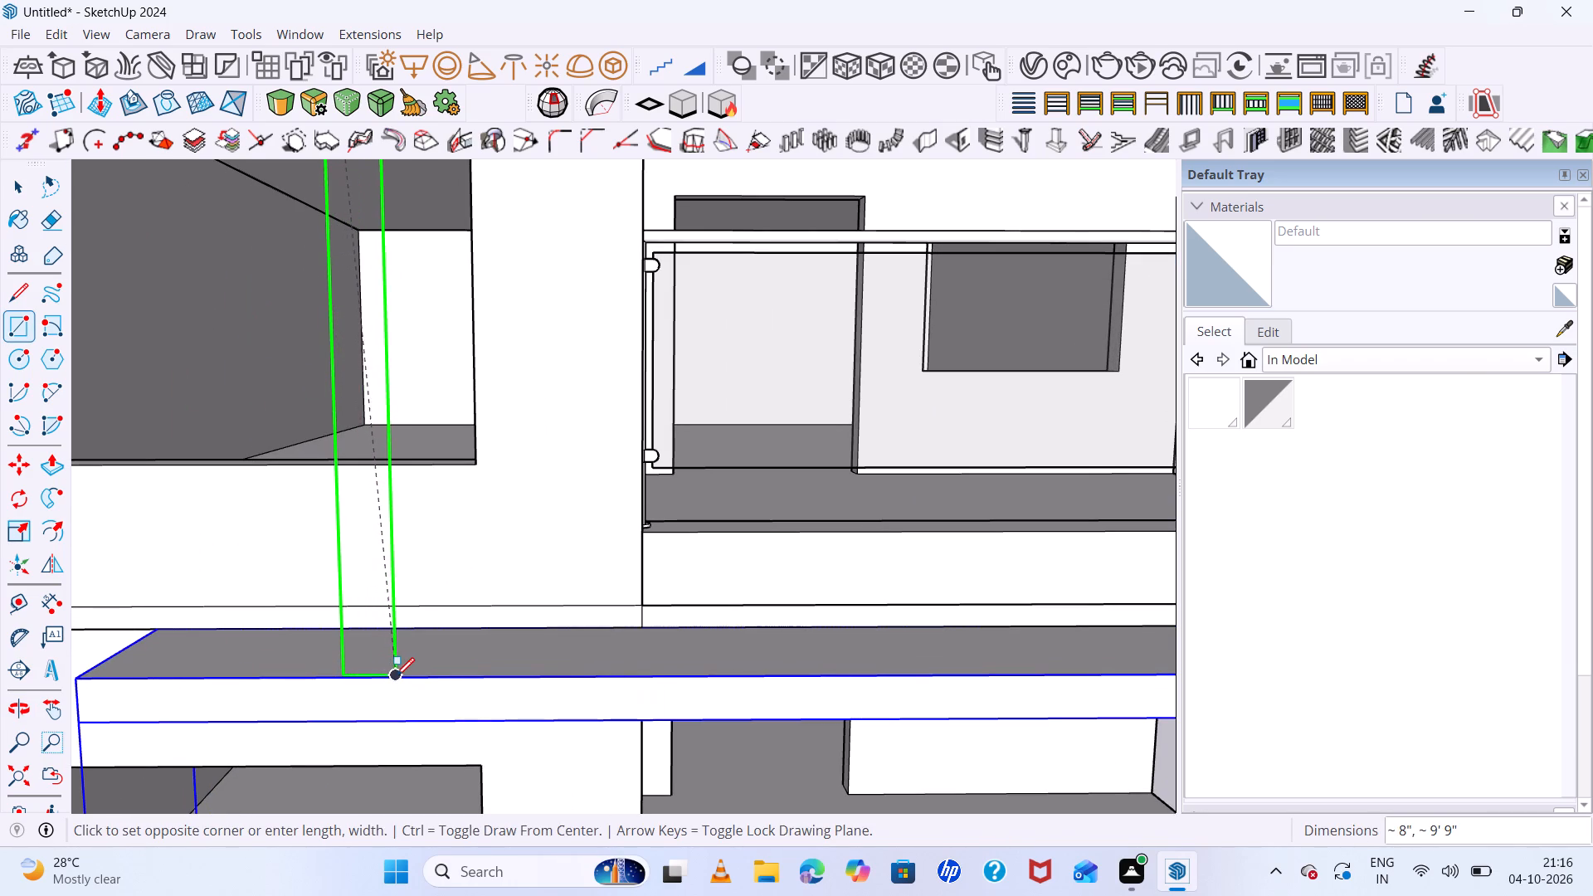
{"action": "left_click", "coordinate": [393, 677]}
{"action": "key", "text": "space"}
Extrude the tall narrow rectangle with Push/Pull into a solid vertical post standing on the lower canopy.
{"action": "left_click", "coordinate": [376, 644]}
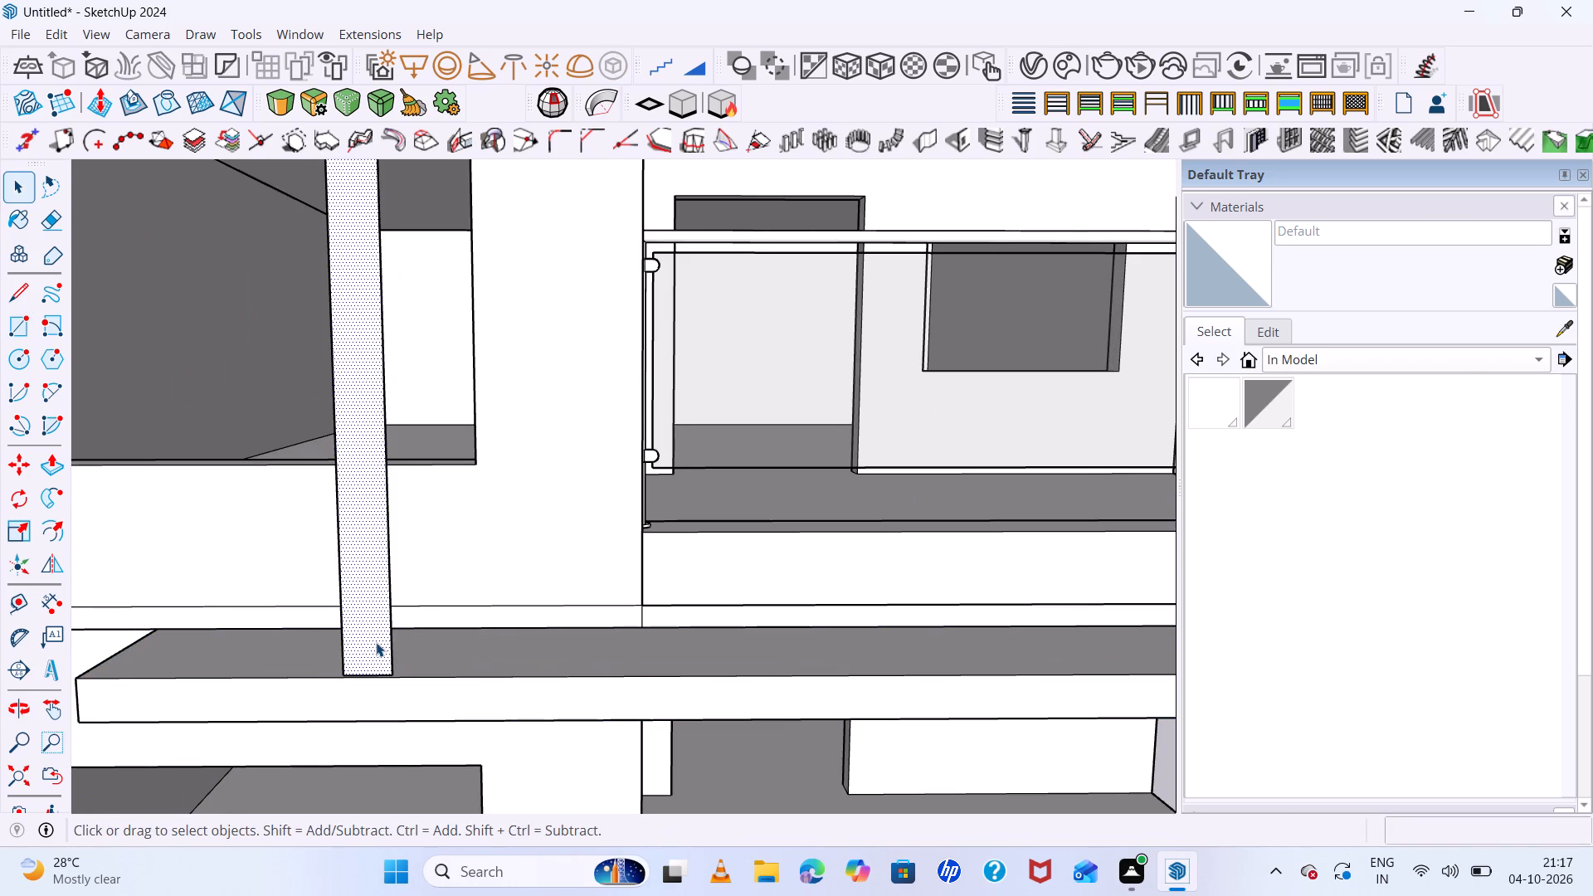
{"action": "key", "text": "p"}
{"action": "left_click", "coordinate": [376, 642]}
{"action": "left_click", "coordinate": [380, 629]}
{"action": "middle_click_drag", "start_coordinate": [465, 666], "coordinate": [219, 764]}
{"action": "scroll", "coordinate": [383, 595], "scroll_direction": "up", "scroll_amount": 6}
{"action": "left_click", "coordinate": [399, 596]}
{"action": "key", "text": "space"}
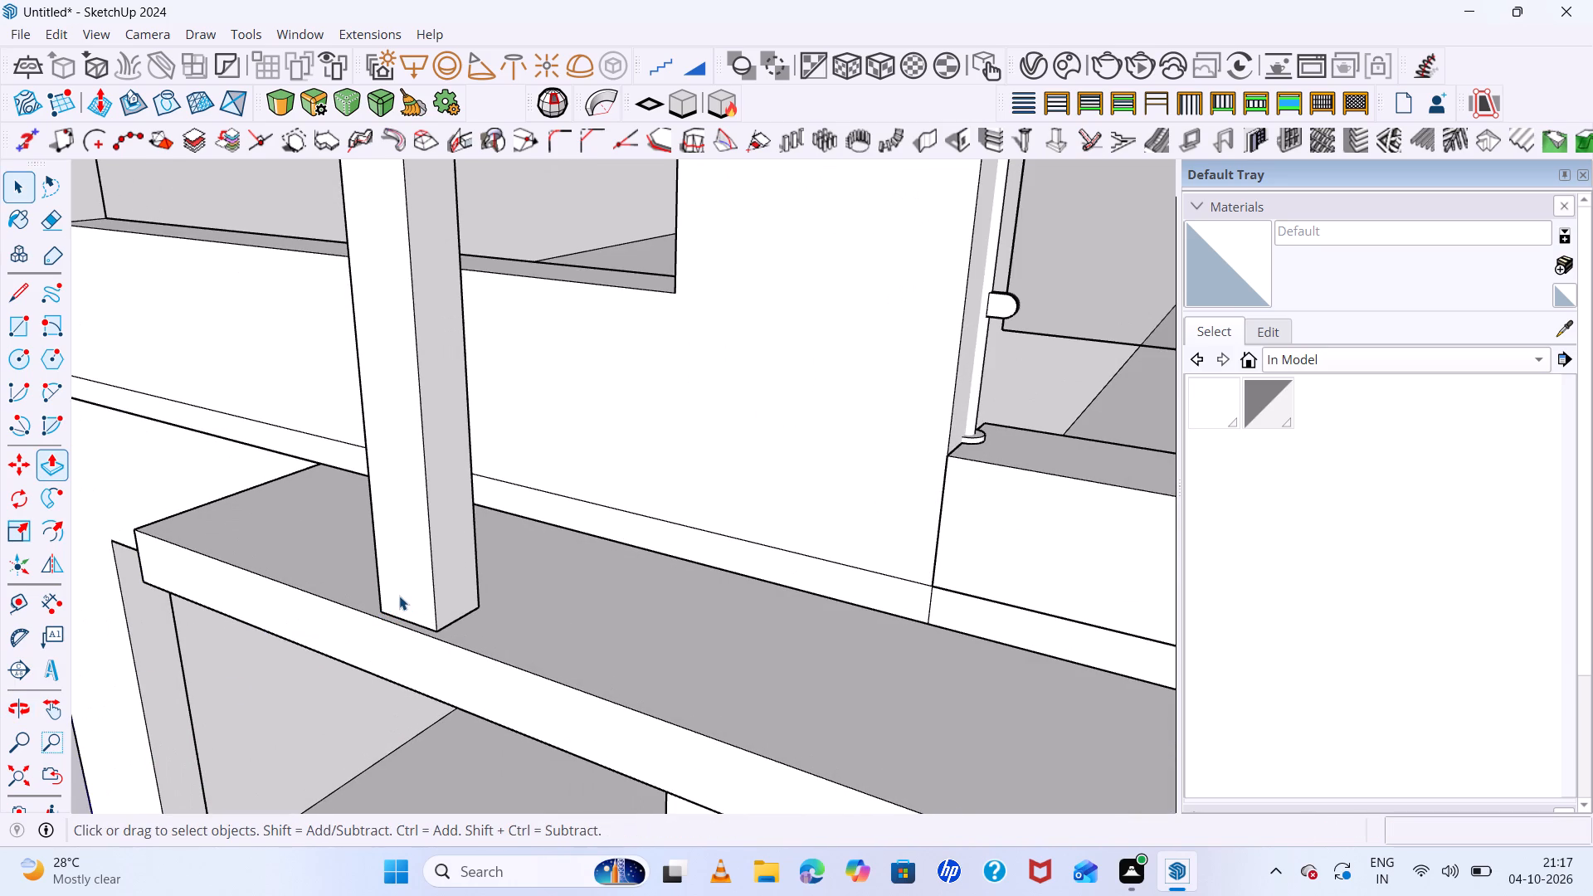
Push/pull the front face of the new post outward by about 1" at the lower canopy's edge.
{"action": "left_click", "coordinate": [399, 596]}
{"action": "key", "text": "p"}
{"action": "left_click", "coordinate": [401, 596]}
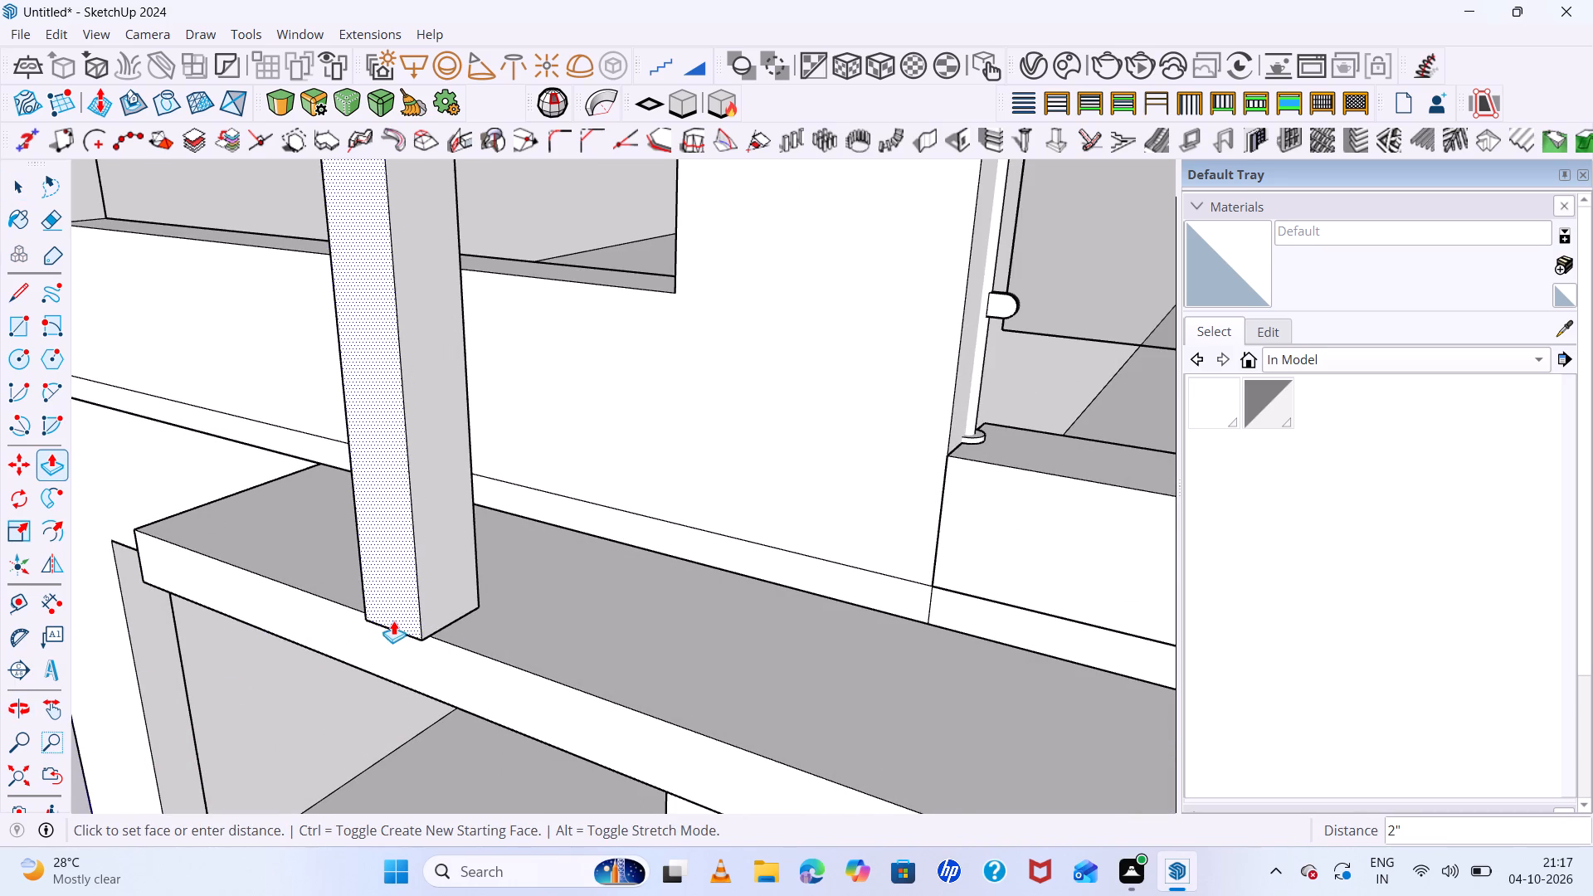
{"action": "left_click", "coordinate": [422, 637]}
{"action": "scroll", "coordinate": [426, 648], "scroll_direction": "down", "scroll_amount": 11}
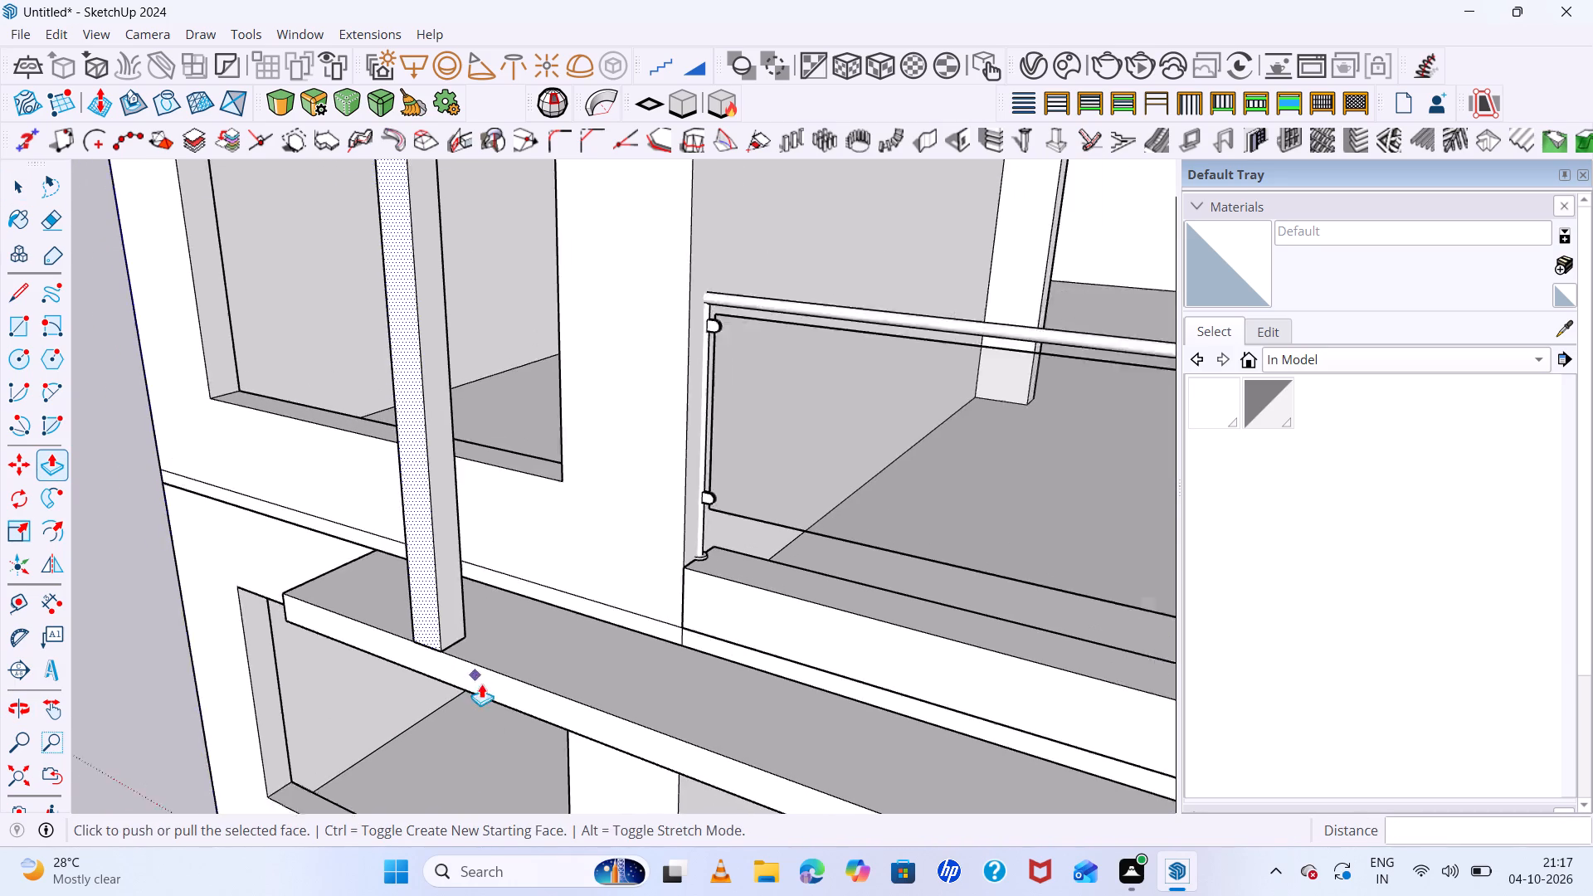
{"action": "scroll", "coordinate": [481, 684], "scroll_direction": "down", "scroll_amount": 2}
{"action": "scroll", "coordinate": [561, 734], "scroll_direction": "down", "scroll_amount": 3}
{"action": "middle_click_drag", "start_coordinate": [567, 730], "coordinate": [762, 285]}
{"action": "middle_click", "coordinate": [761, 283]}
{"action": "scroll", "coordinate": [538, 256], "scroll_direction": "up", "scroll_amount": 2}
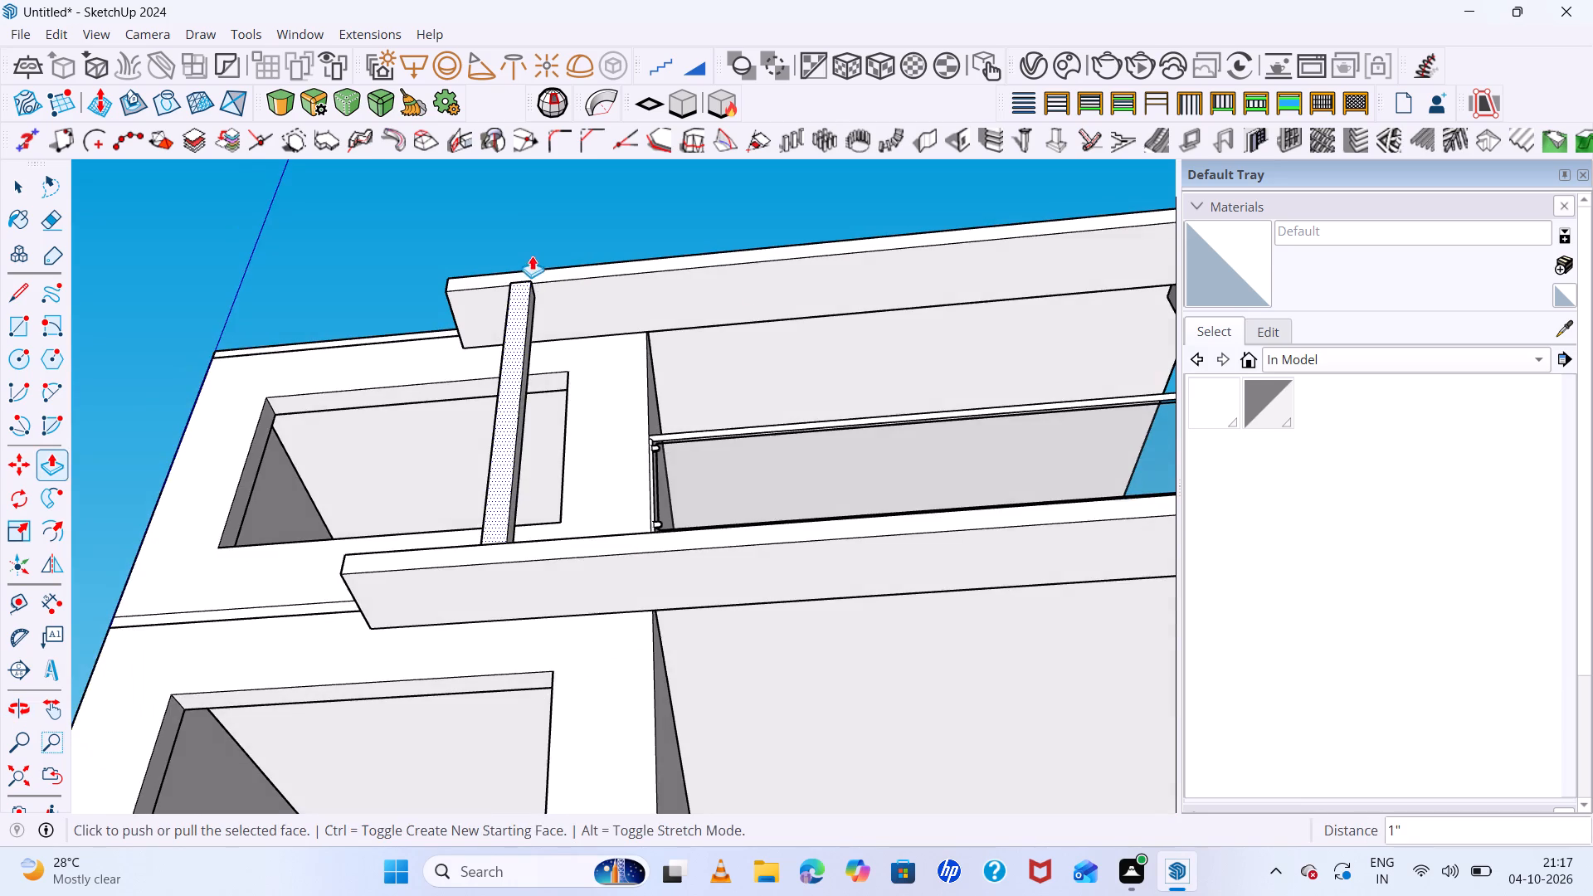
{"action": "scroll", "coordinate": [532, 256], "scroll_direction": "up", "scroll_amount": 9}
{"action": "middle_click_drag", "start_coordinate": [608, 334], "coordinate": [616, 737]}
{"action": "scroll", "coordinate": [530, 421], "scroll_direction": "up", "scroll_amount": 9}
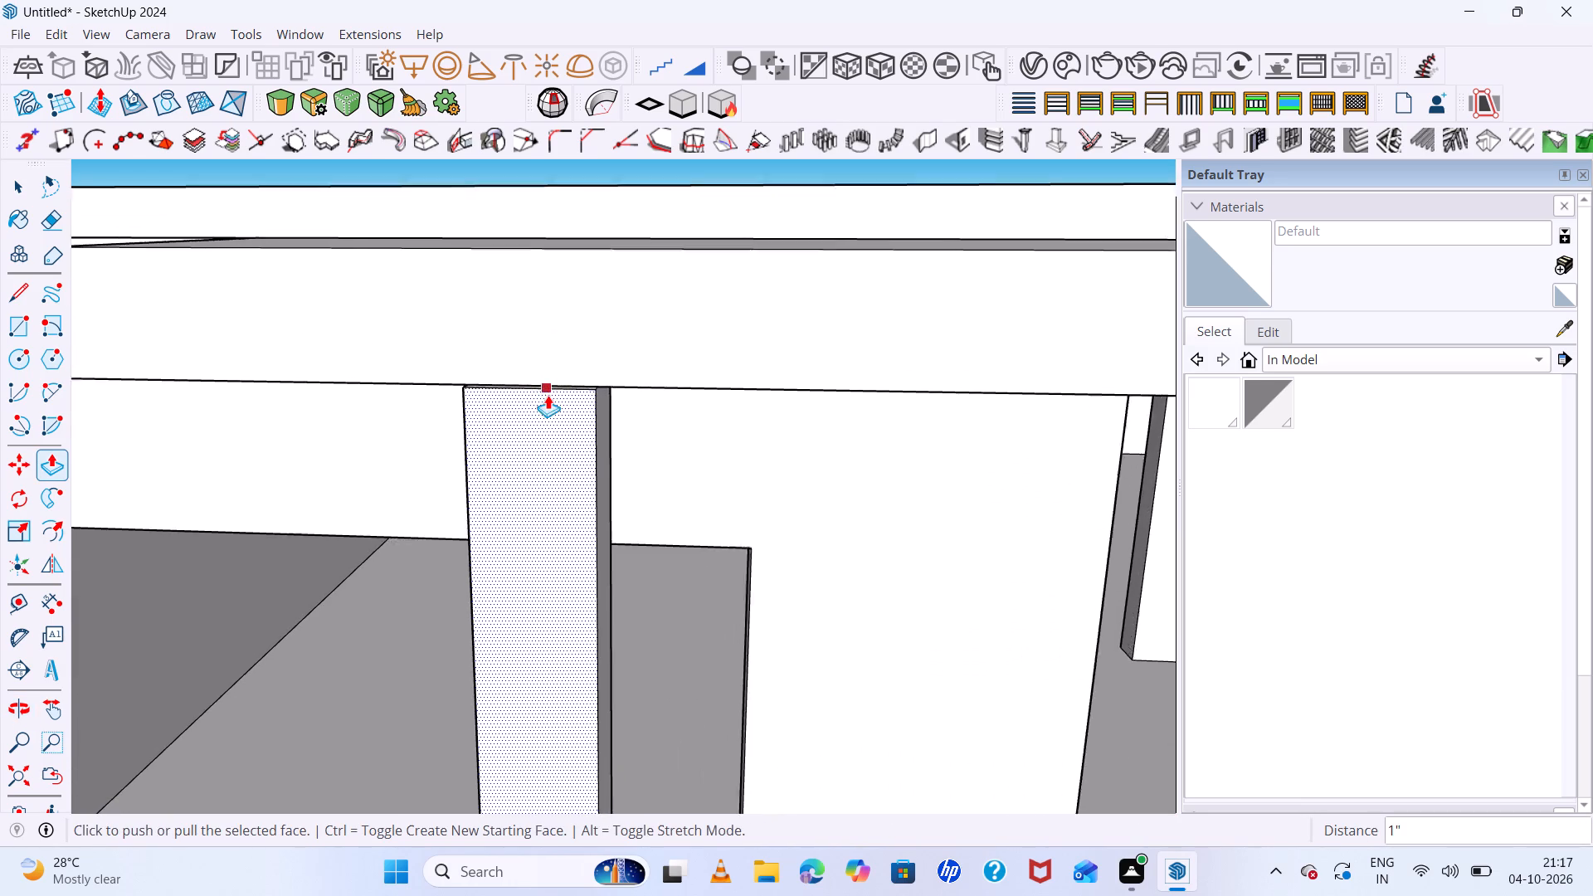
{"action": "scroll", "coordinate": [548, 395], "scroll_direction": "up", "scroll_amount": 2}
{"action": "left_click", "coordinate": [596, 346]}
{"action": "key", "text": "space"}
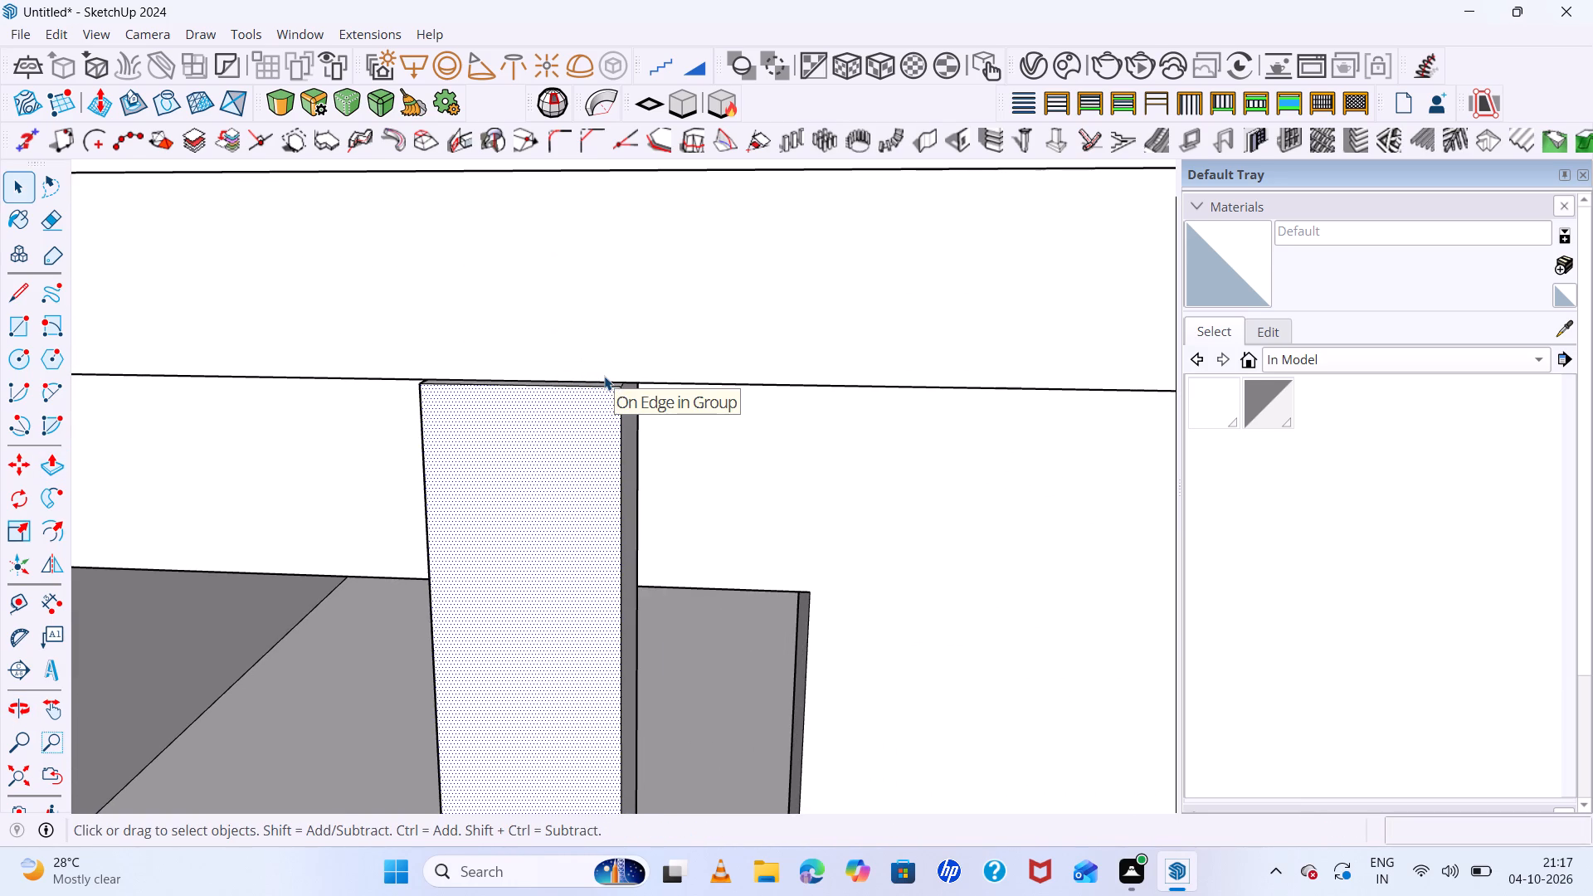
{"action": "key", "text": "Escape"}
Open the upper canopy group, push/pull its front face by about 1" to meet the post's front face, and close the group.
{"action": "middle_click_drag", "start_coordinate": [654, 339], "coordinate": [689, 471]}
{"action": "scroll", "coordinate": [565, 358], "scroll_direction": "up", "scroll_amount": 6}
{"action": "key", "text": "space"}
{"action": "double_click", "coordinate": [568, 341]}
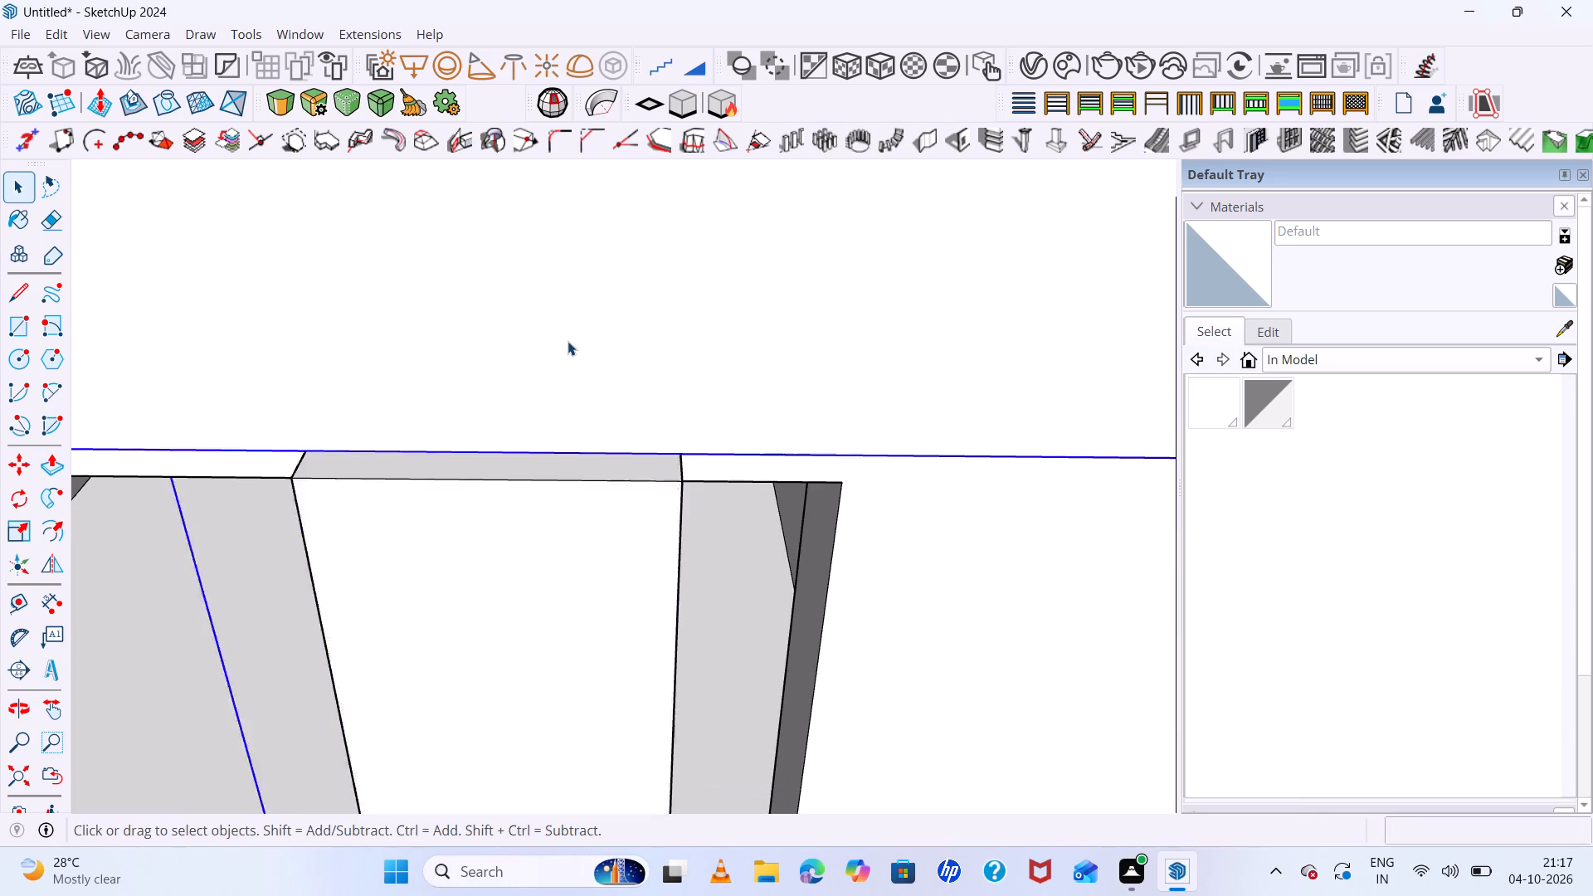
{"action": "left_click", "coordinate": [568, 341]}
{"action": "key", "text": "p"}
{"action": "left_click", "coordinate": [576, 353]}
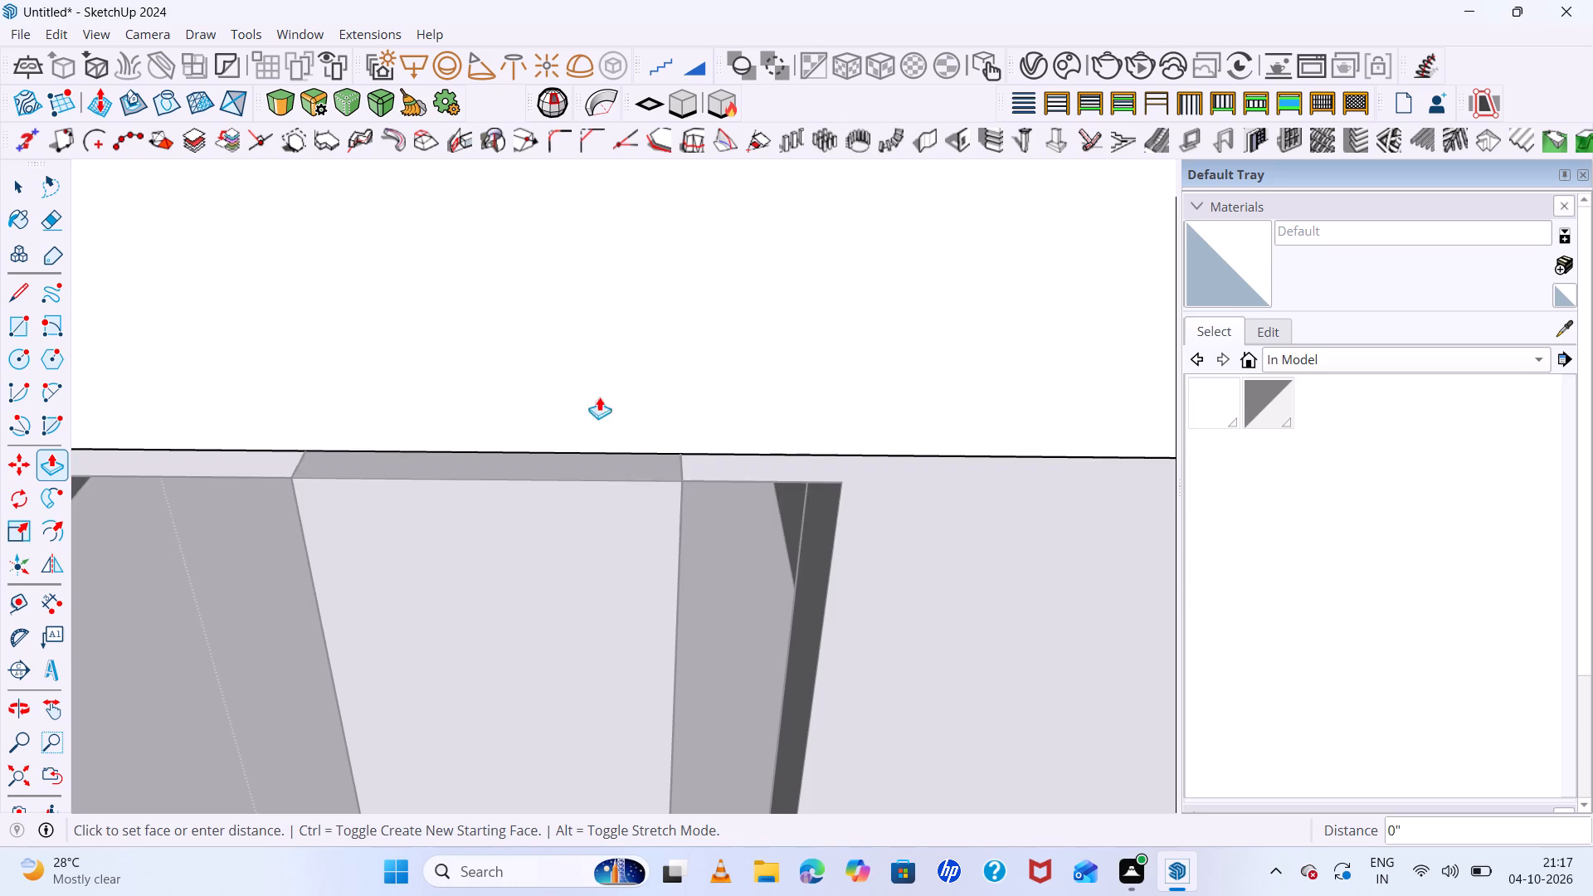
{"action": "middle_click_drag", "start_coordinate": [651, 509], "coordinate": [594, 297]}
{"action": "middle_click", "coordinate": [594, 297]}
{"action": "scroll", "coordinate": [639, 349], "scroll_direction": "up", "scroll_amount": 6}
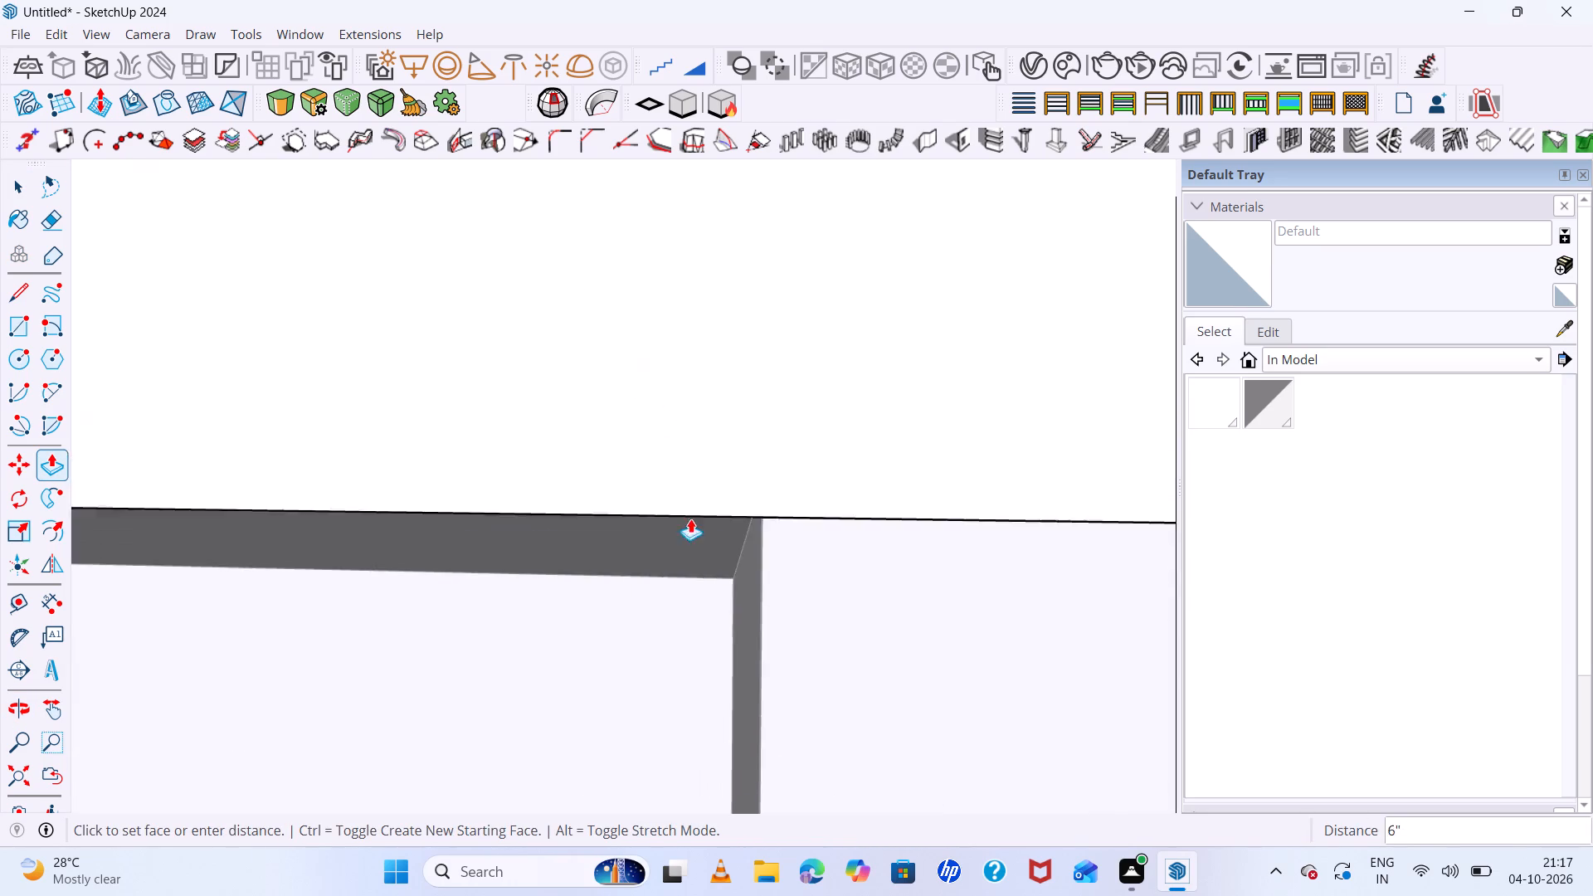
{"action": "left_click", "coordinate": [730, 583]}
{"action": "scroll", "coordinate": [579, 512], "scroll_direction": "down", "scroll_amount": 16}
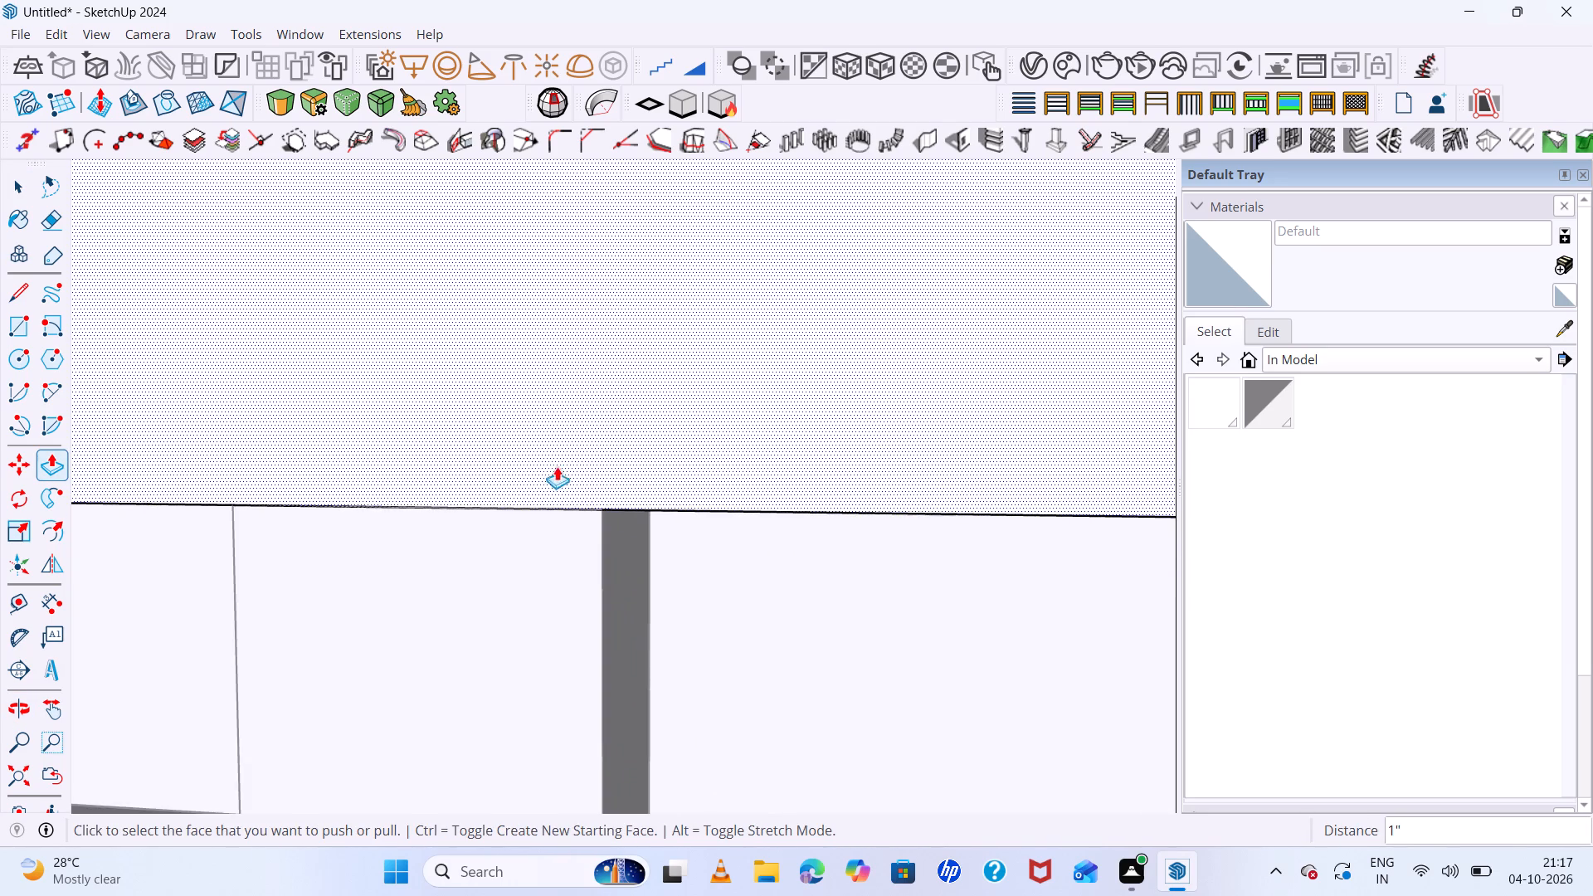
{"action": "scroll", "coordinate": [557, 466], "scroll_direction": "down", "scroll_amount": 13}
{"action": "scroll", "coordinate": [775, 554], "scroll_direction": "down", "scroll_amount": 8}
{"action": "key", "text": "space"}
{"action": "left_click", "coordinate": [396, 353]}
Reduce the post's depth by pushing its wall-facing side about 4" toward the front.
{"action": "scroll", "coordinate": [246, 395], "scroll_direction": "down", "scroll_amount": 2}
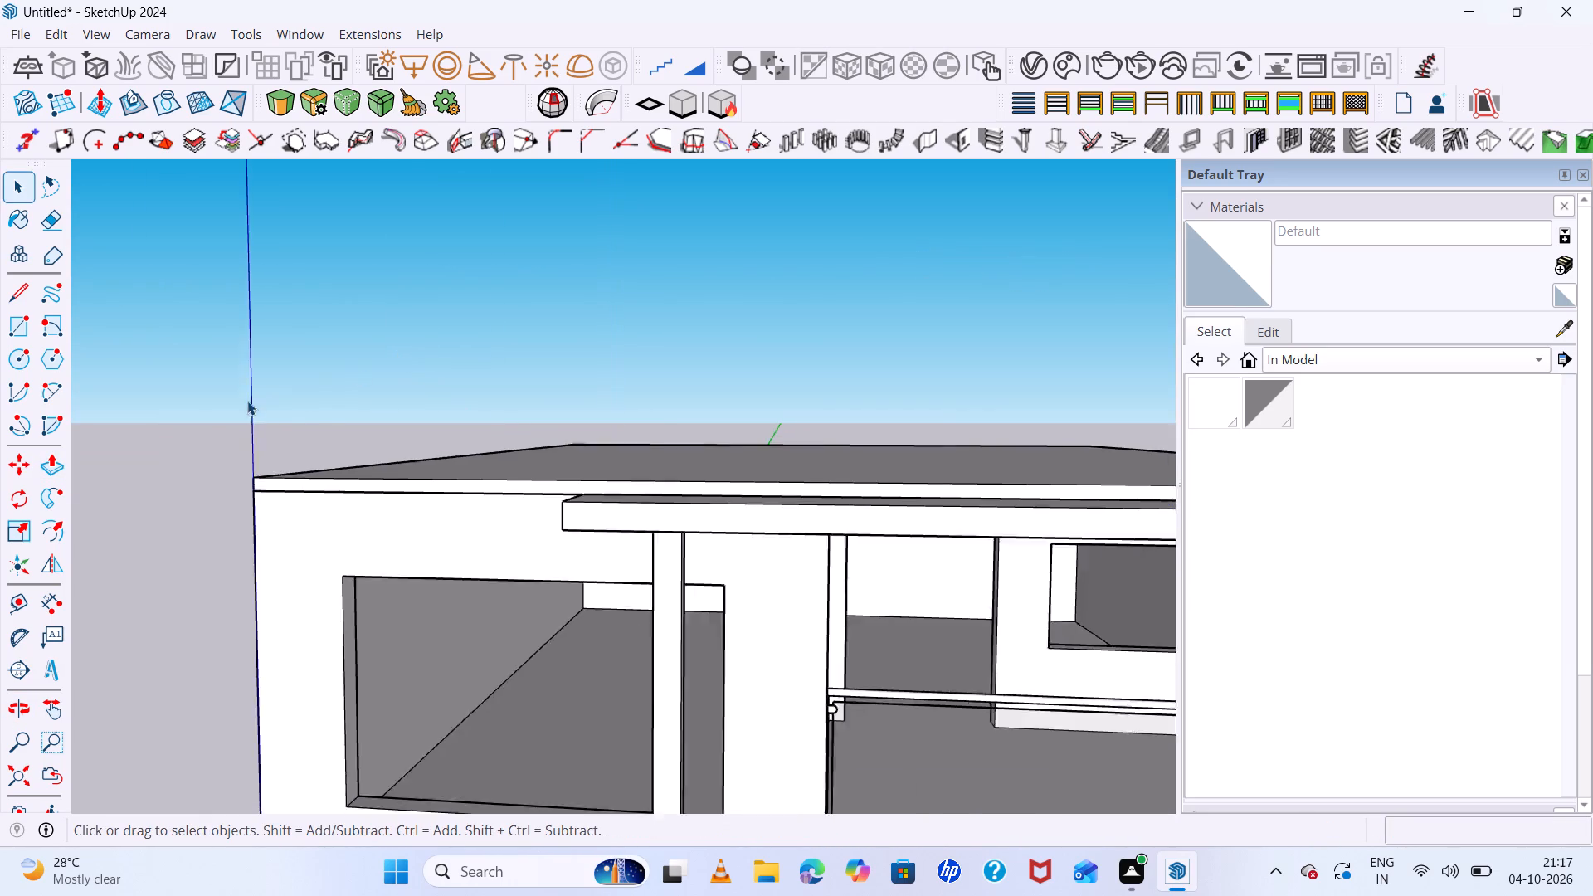
{"action": "scroll", "coordinate": [247, 401], "scroll_direction": "down", "scroll_amount": 10}
{"action": "middle_click_drag", "start_coordinate": [512, 538], "coordinate": [247, 650]}
{"action": "scroll", "coordinate": [412, 551], "scroll_direction": "up", "scroll_amount": 6}
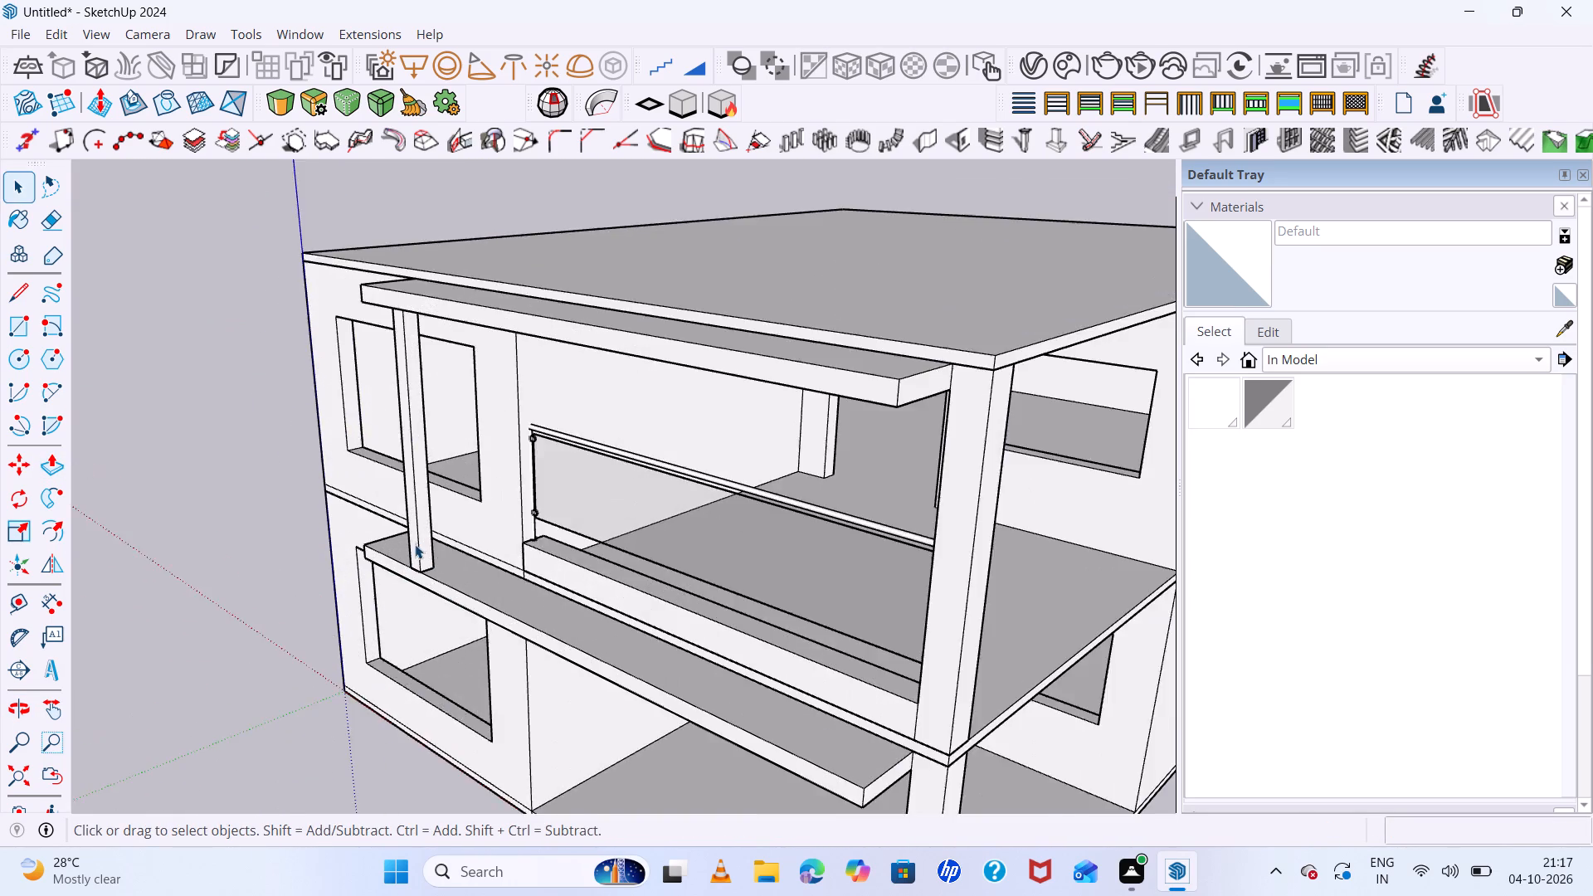
{"action": "scroll", "coordinate": [415, 544], "scroll_direction": "up", "scroll_amount": 12}
{"action": "left_click", "coordinate": [411, 543]}
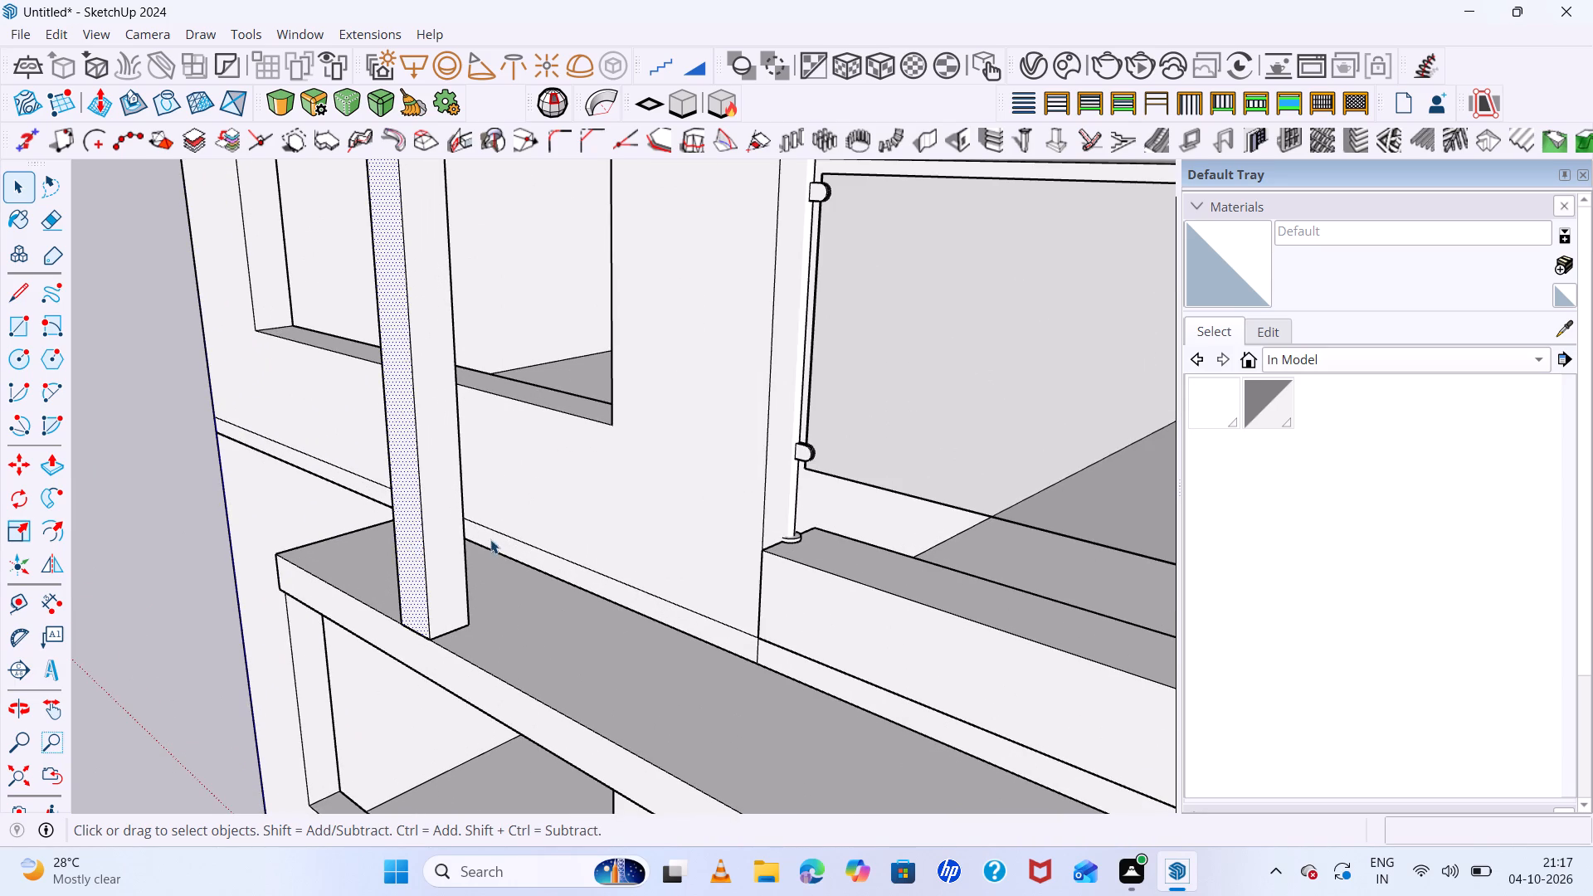
{"action": "middle_click_drag", "start_coordinate": [335, 577], "coordinate": [108, 585]}
{"action": "scroll", "coordinate": [504, 473], "scroll_direction": "up", "scroll_amount": 6}
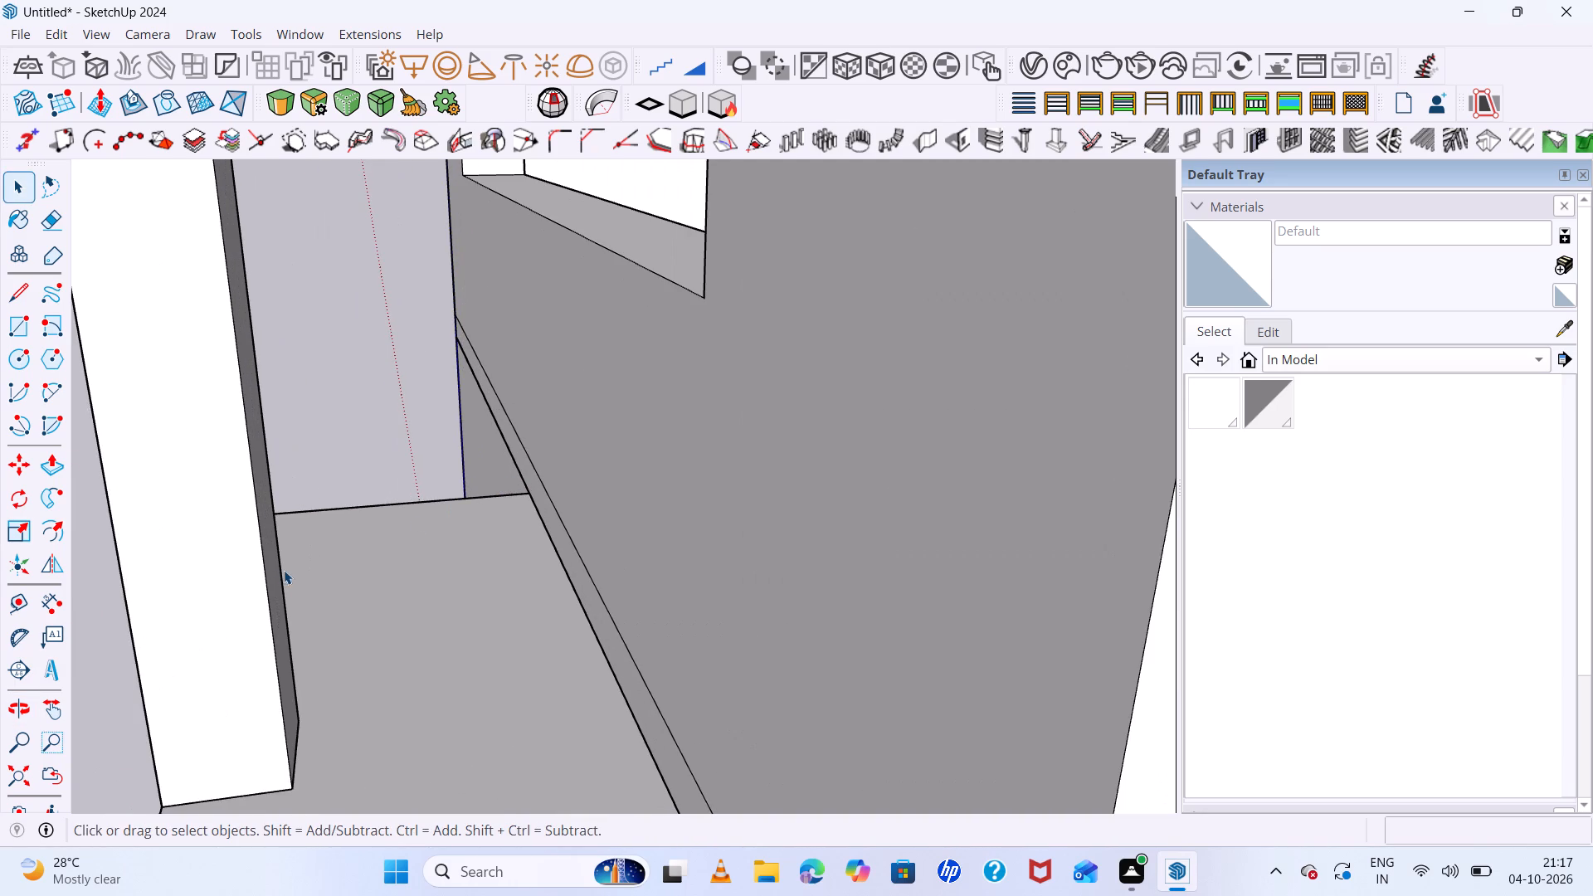
{"action": "left_click", "coordinate": [284, 570]}
{"action": "left_click", "coordinate": [277, 577]}
{"action": "key", "text": "p"}
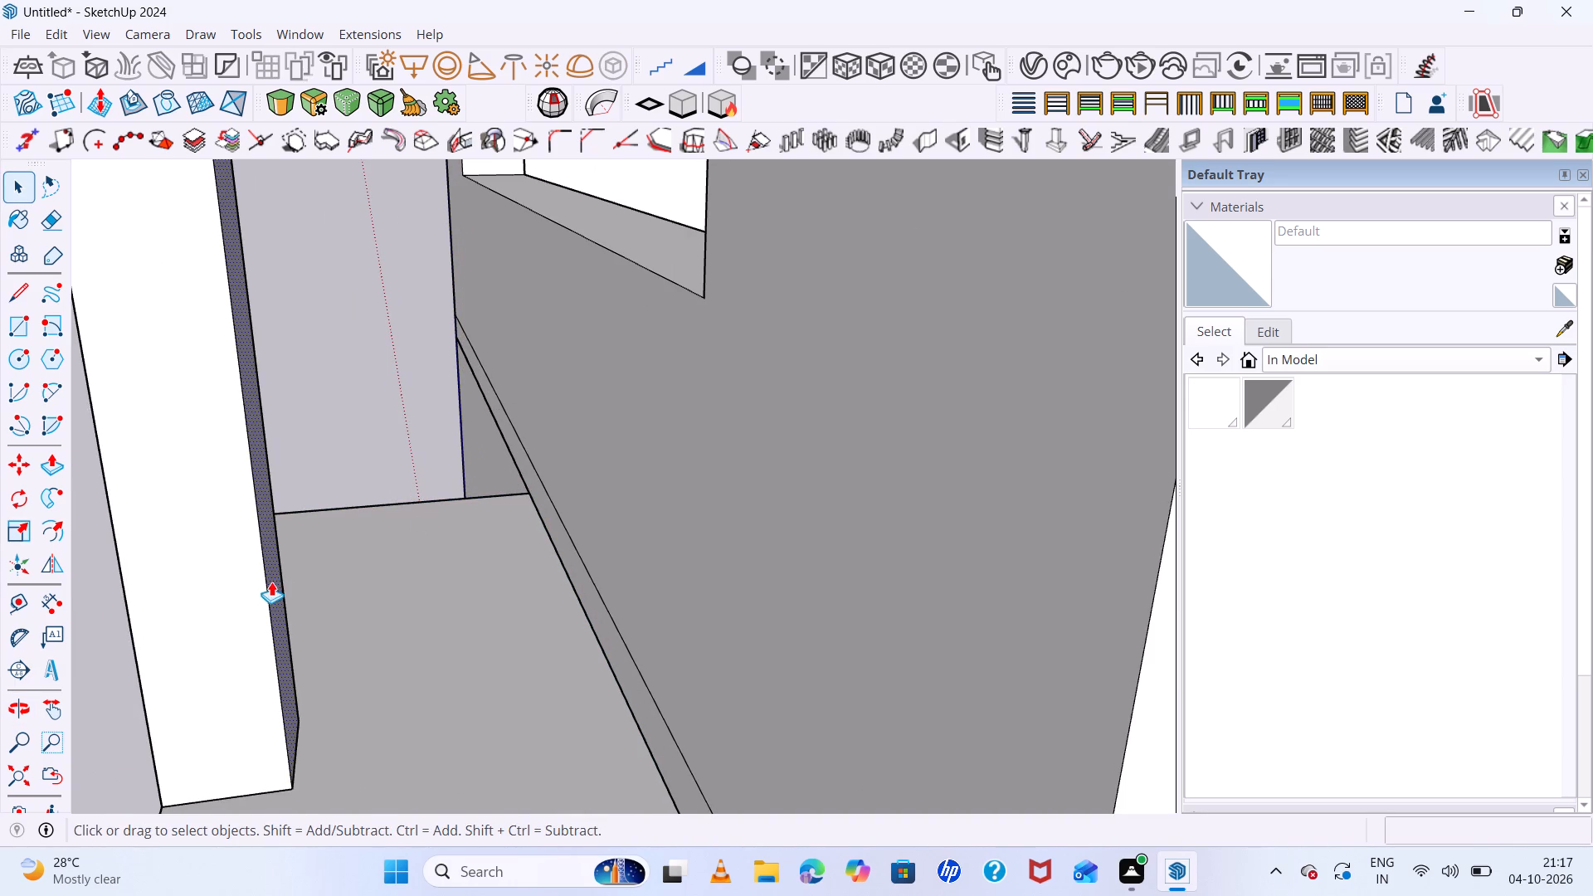
{"action": "left_click", "coordinate": [271, 582]}
{"action": "left_click", "coordinate": [199, 601]}
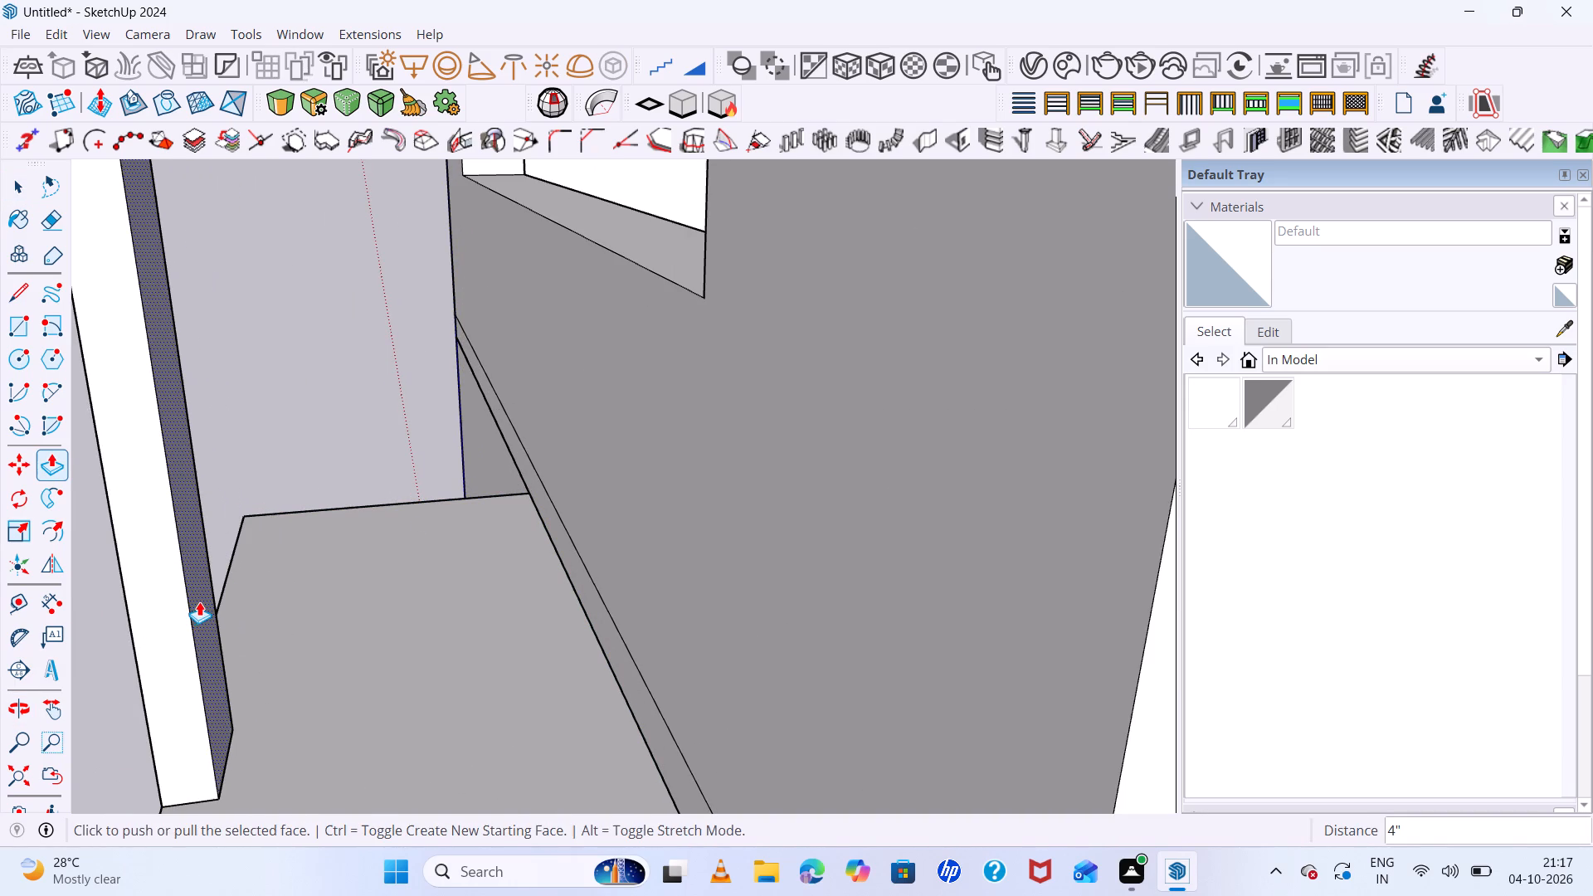
{"action": "scroll", "coordinate": [176, 612], "scroll_direction": "down", "scroll_amount": 9}
{"action": "middle_click_drag", "start_coordinate": [272, 674], "coordinate": [685, 589]}
{"action": "scroll", "coordinate": [687, 587], "scroll_direction": "up", "scroll_amount": 1}
{"action": "key", "text": "space"}
Copy the whole post about 10" along the canopy edge toward the balcony and multiply it as a 4x array.
{"action": "scroll", "coordinate": [669, 568], "scroll_direction": "down", "scroll_amount": 7}
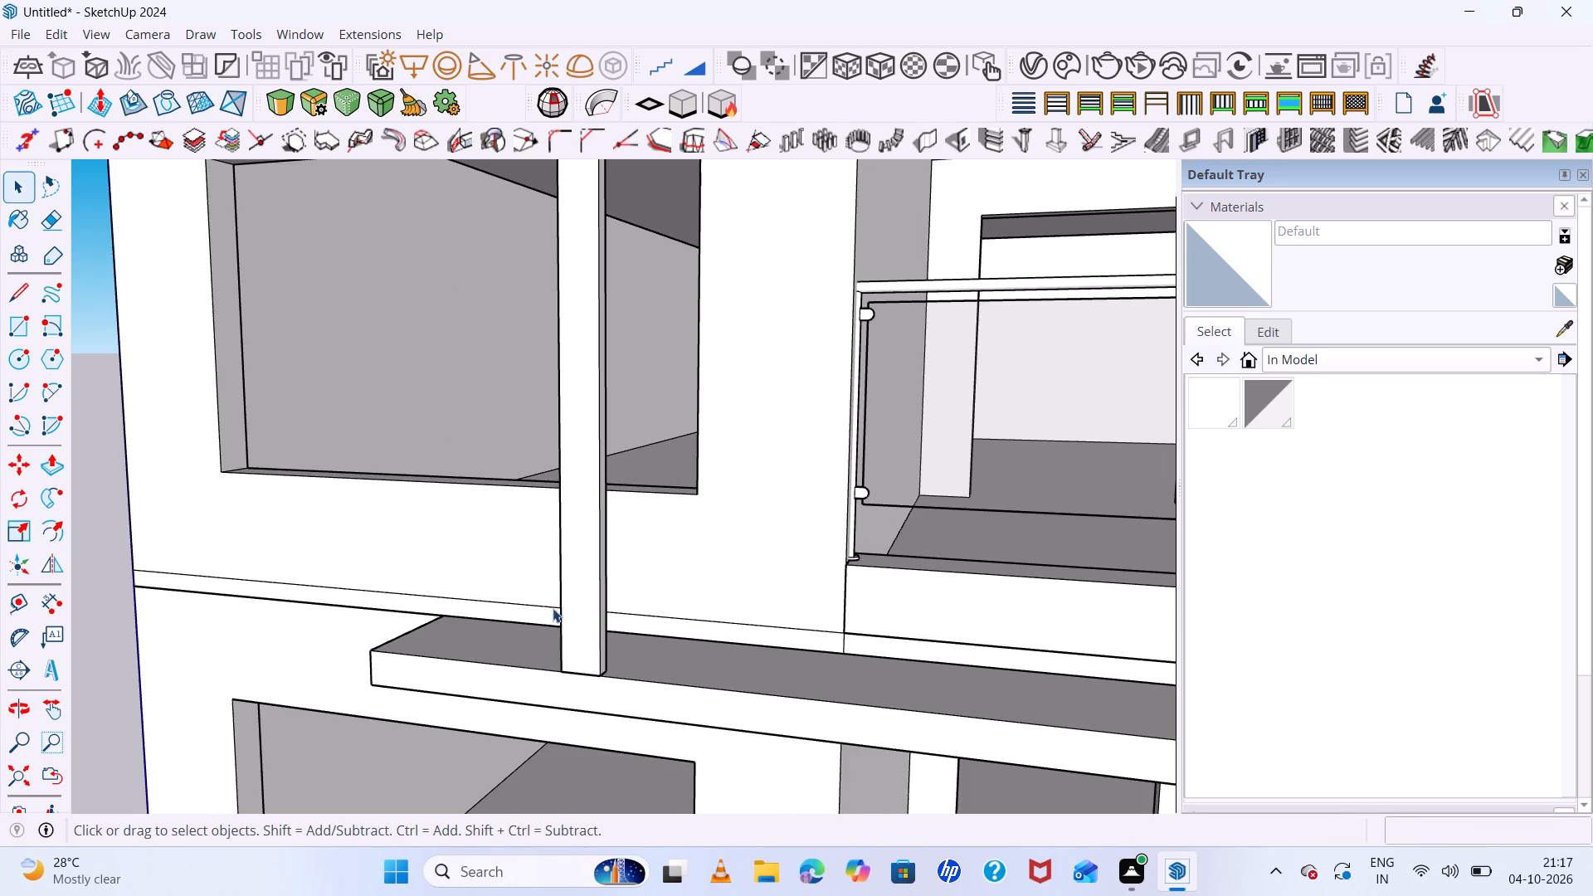
{"action": "scroll", "coordinate": [448, 680], "scroll_direction": "down", "scroll_amount": 19}
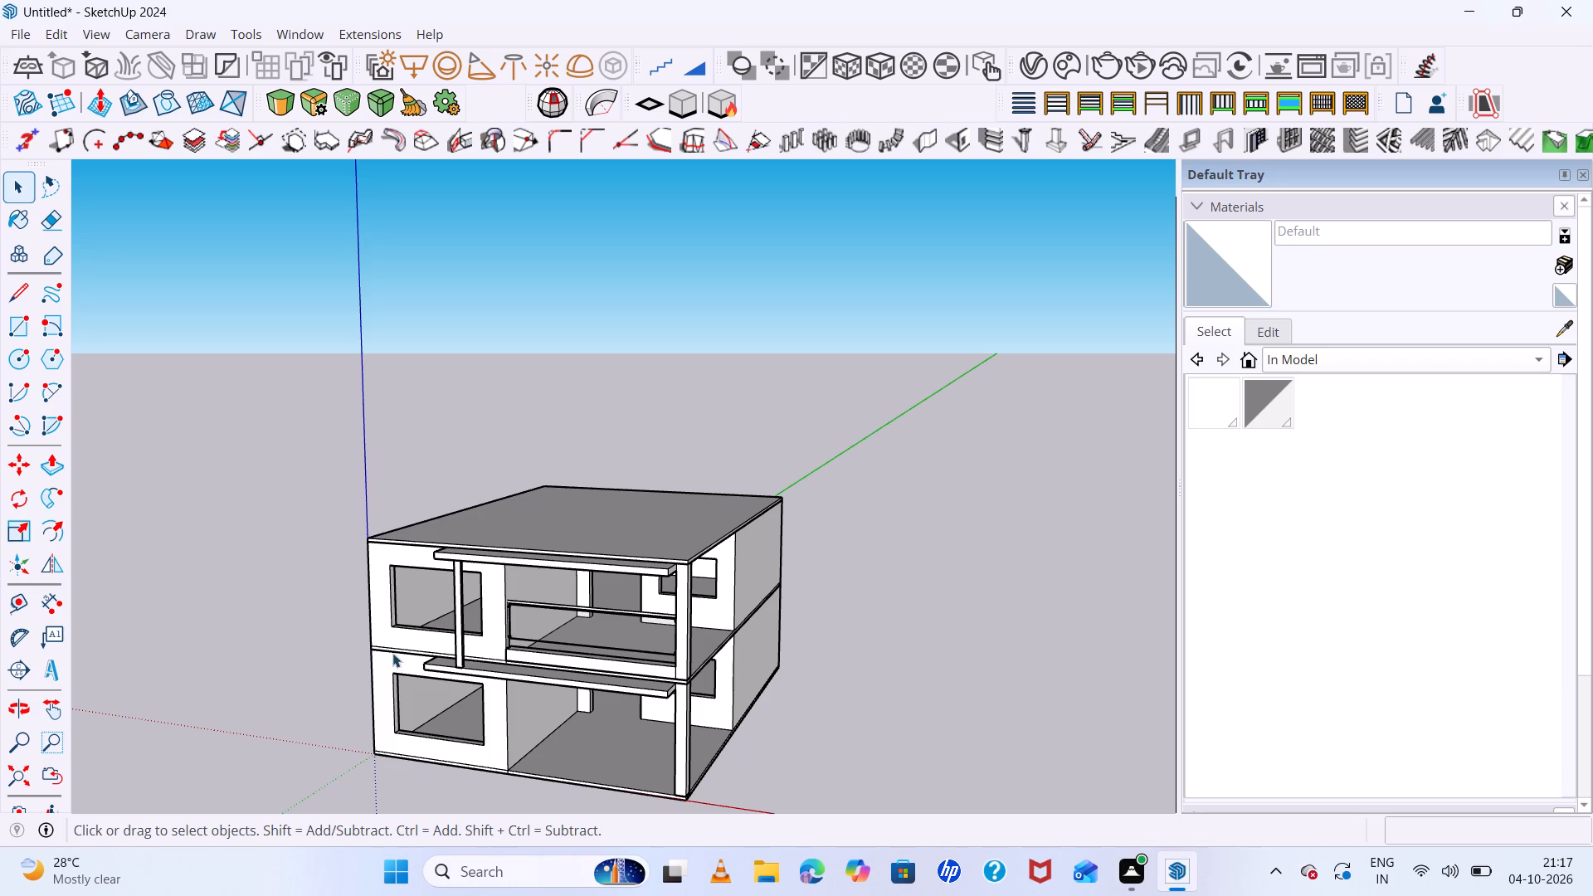
{"action": "scroll", "coordinate": [430, 605], "scroll_direction": "up", "scroll_amount": 12}
{"action": "scroll", "coordinate": [558, 712], "scroll_direction": "up", "scroll_amount": 1}
{"action": "middle_click_drag", "start_coordinate": [561, 713], "coordinate": [675, 721]}
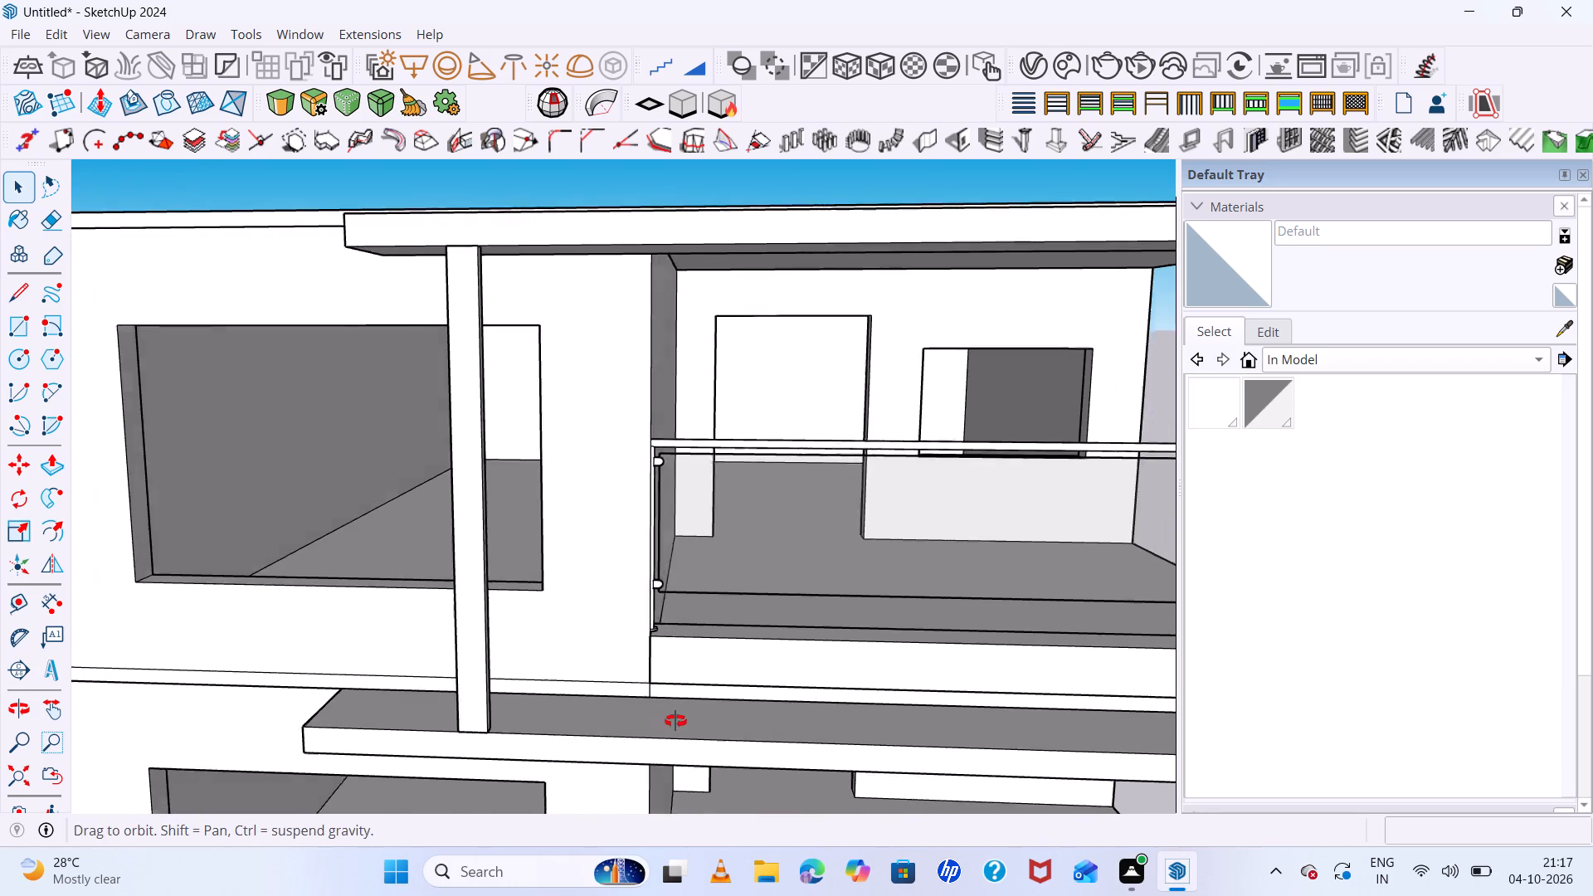
{"action": "middle_click_drag", "start_coordinate": [675, 721], "coordinate": [679, 718]}
{"action": "triple_click", "coordinate": [478, 709]}
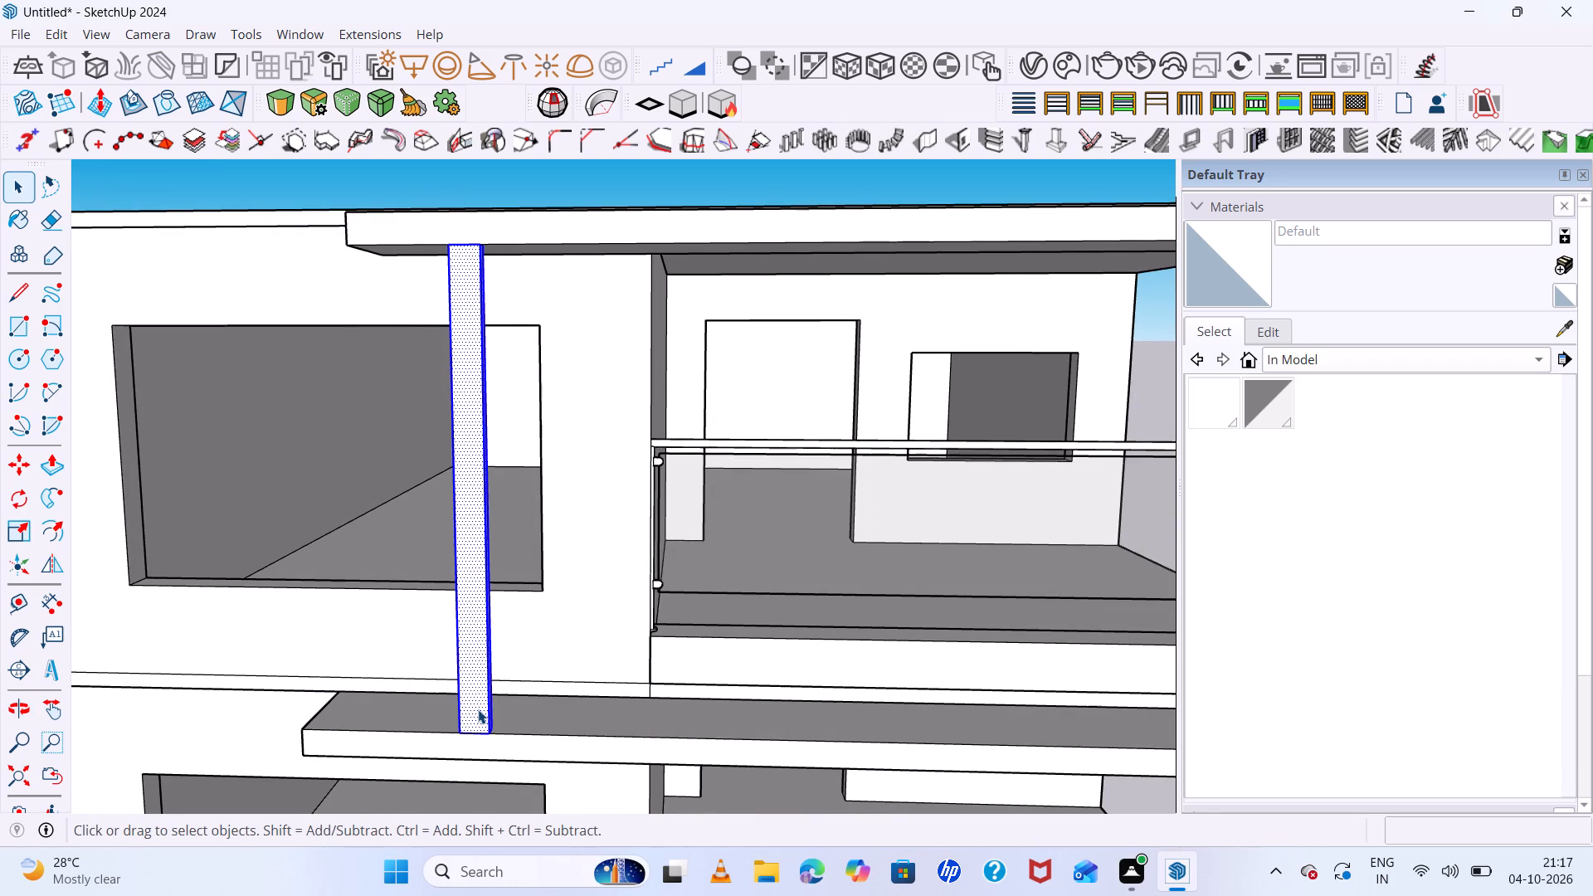
{"action": "key", "text": "m"}
{"action": "left_click", "coordinate": [460, 732]}
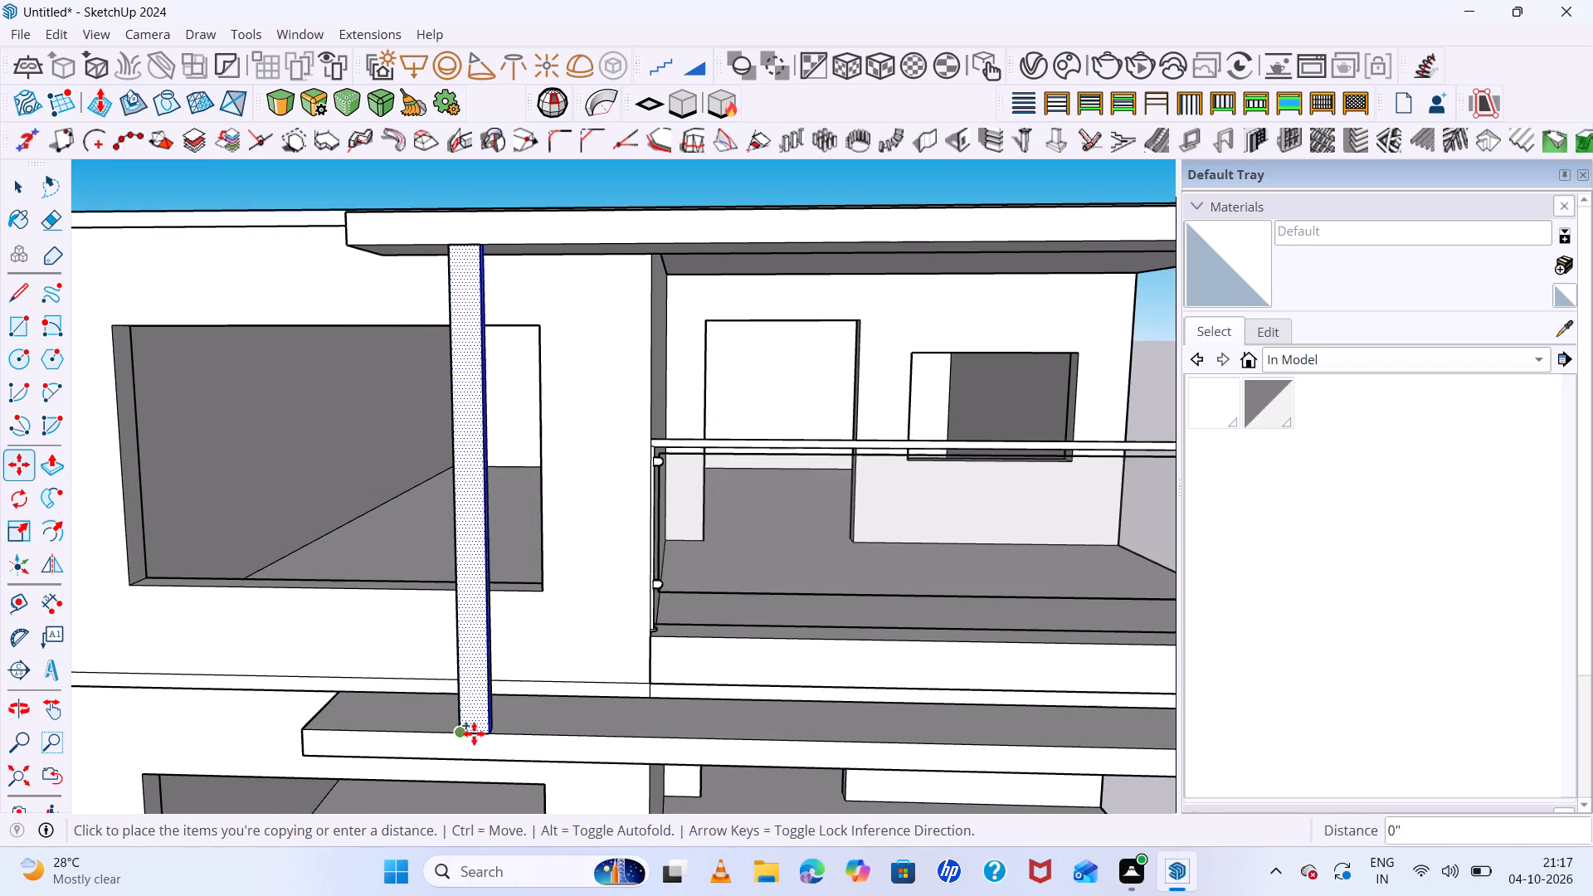
{"action": "double_click", "coordinate": [502, 736]}
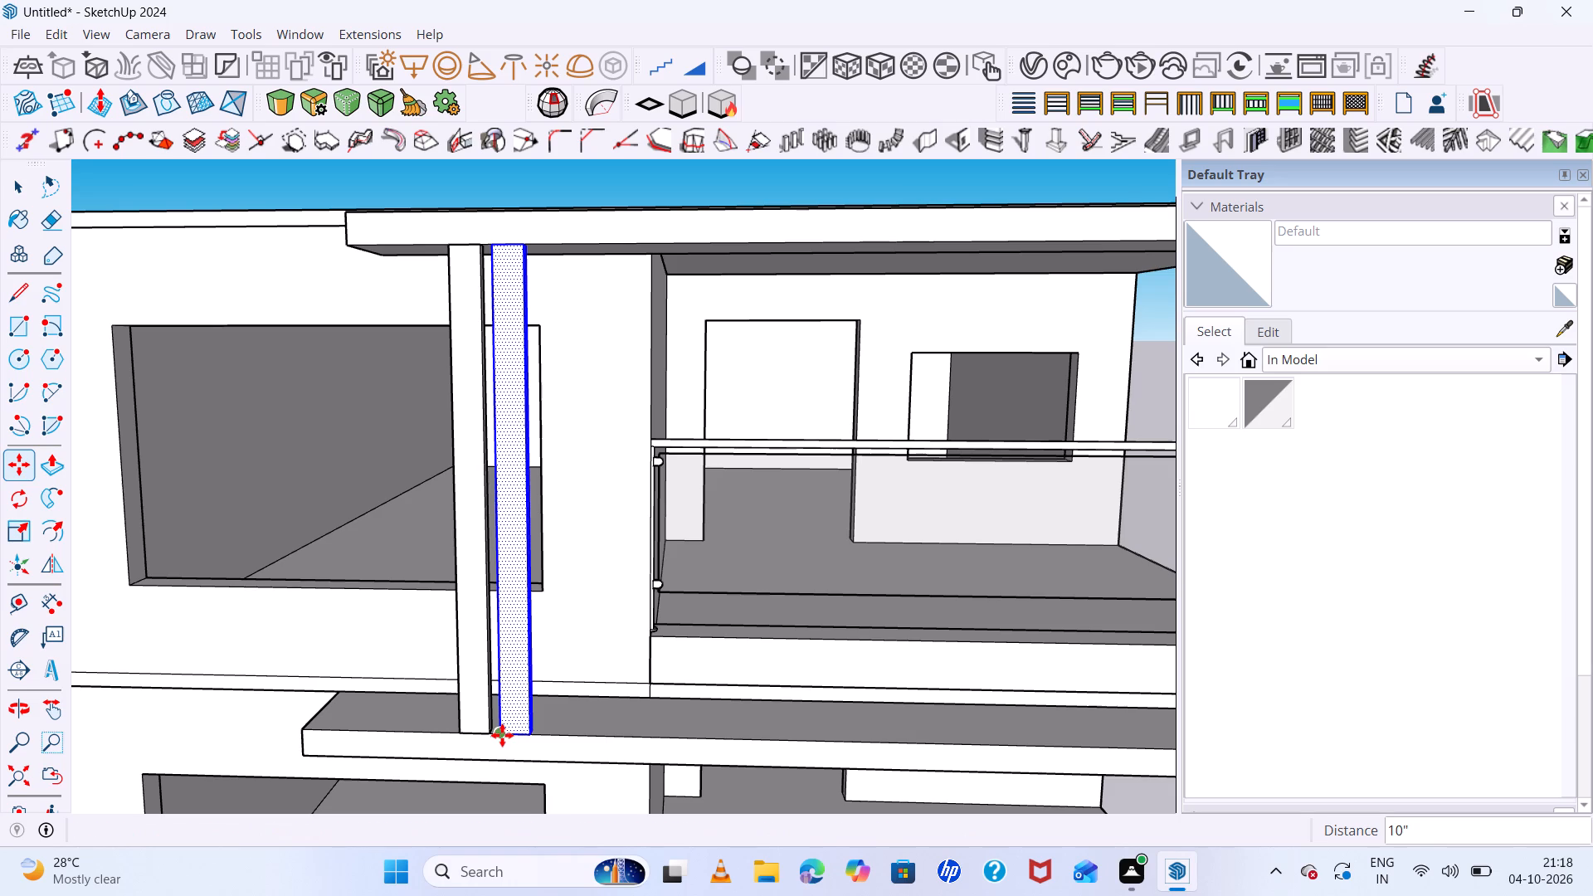
{"action": "key", "text": "4"}
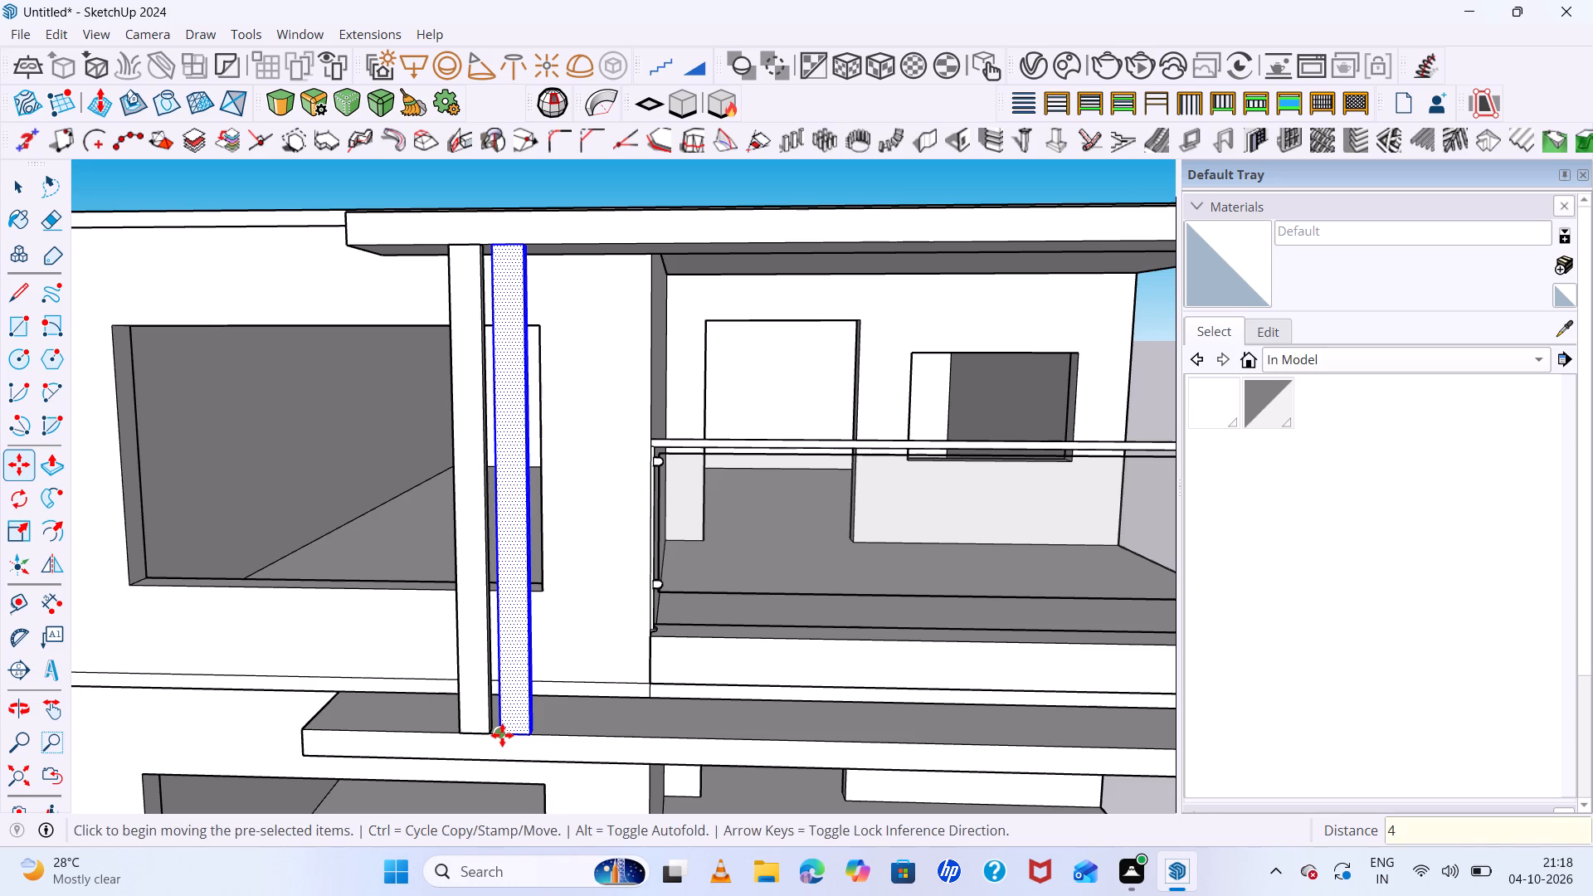
{"action": "key", "text": "x"}
{"action": "key", "text": "Return"}
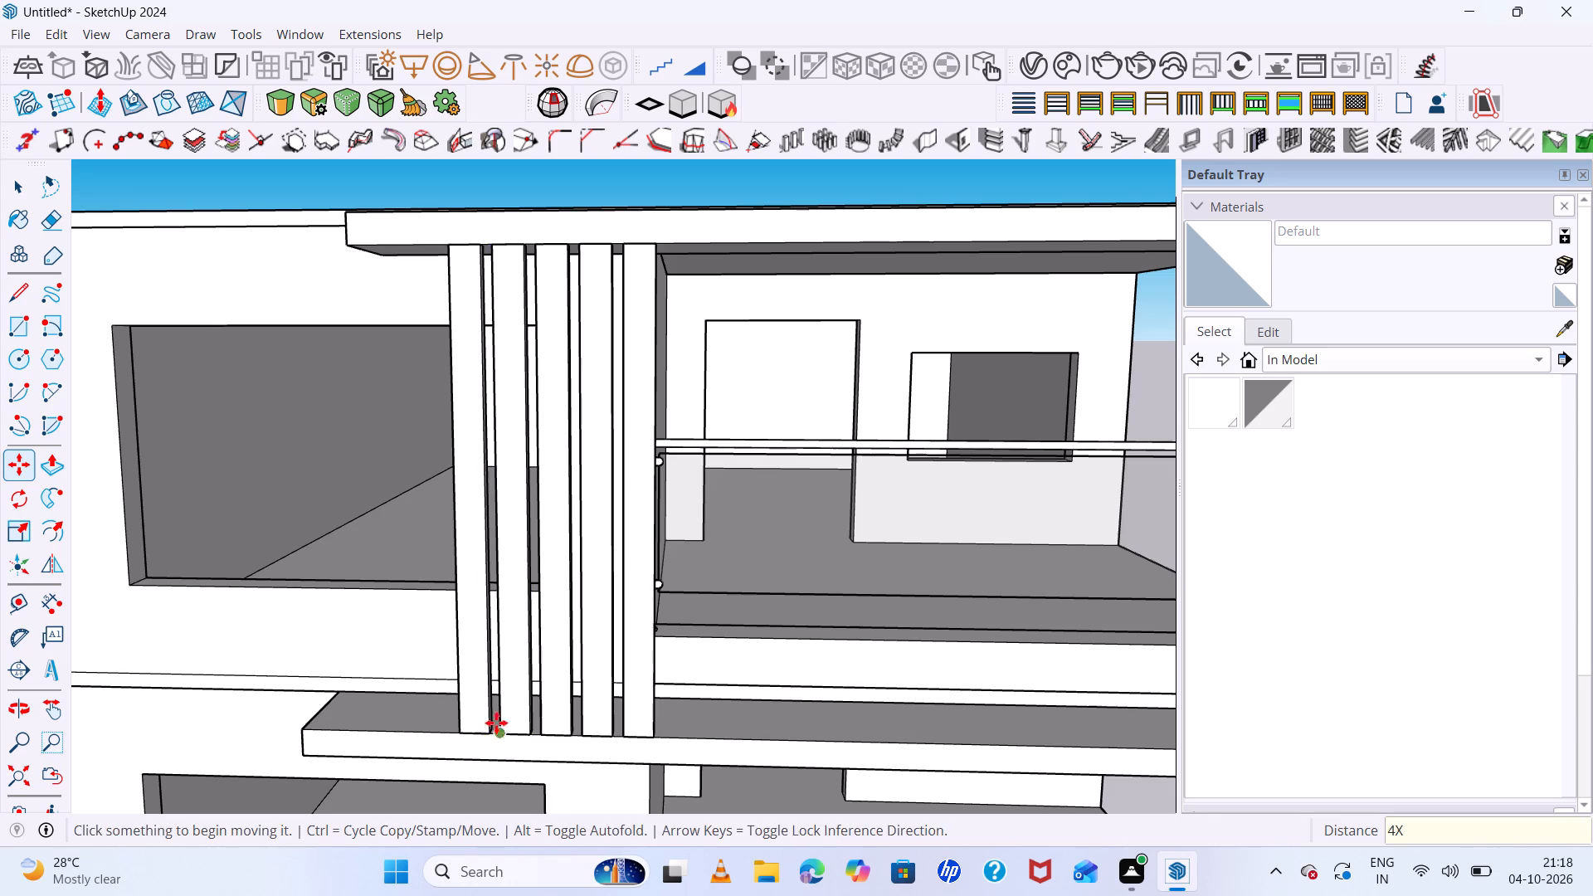
{"action": "scroll", "coordinate": [386, 645], "scroll_direction": "down", "scroll_amount": 11}
{"action": "middle_click_drag", "start_coordinate": [567, 677], "coordinate": [549, 667]}
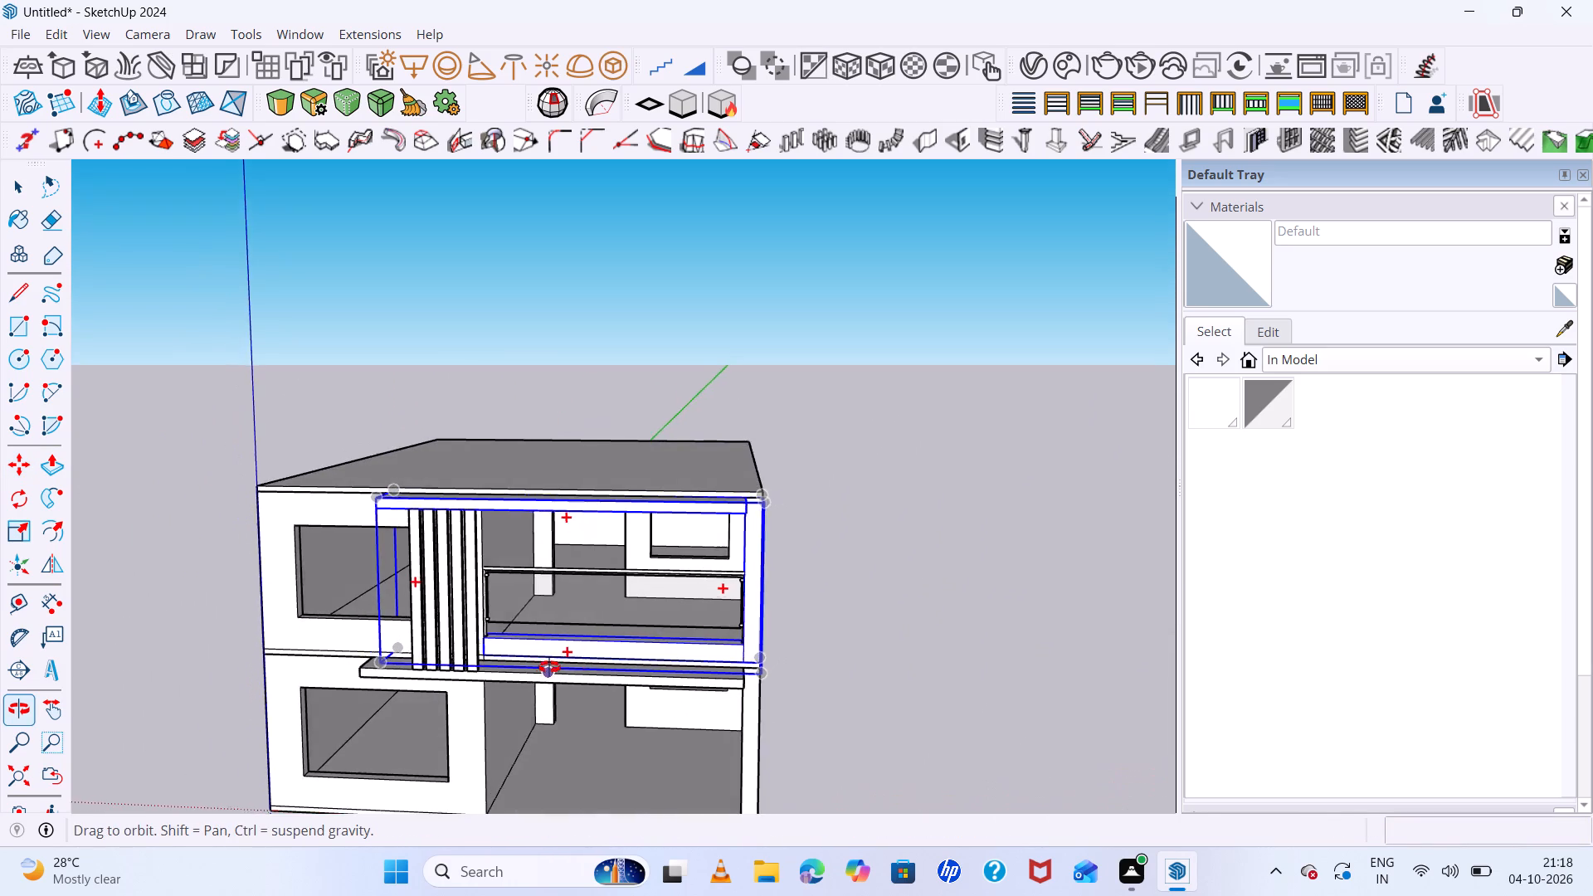
Select all five façade posts and move them about 1' 5" along the canopy edge, away from the balcony.
{"action": "middle_click_drag", "start_coordinate": [549, 667], "coordinate": [547, 667]}
{"action": "scroll", "coordinate": [484, 615], "scroll_direction": "up", "scroll_amount": 6}
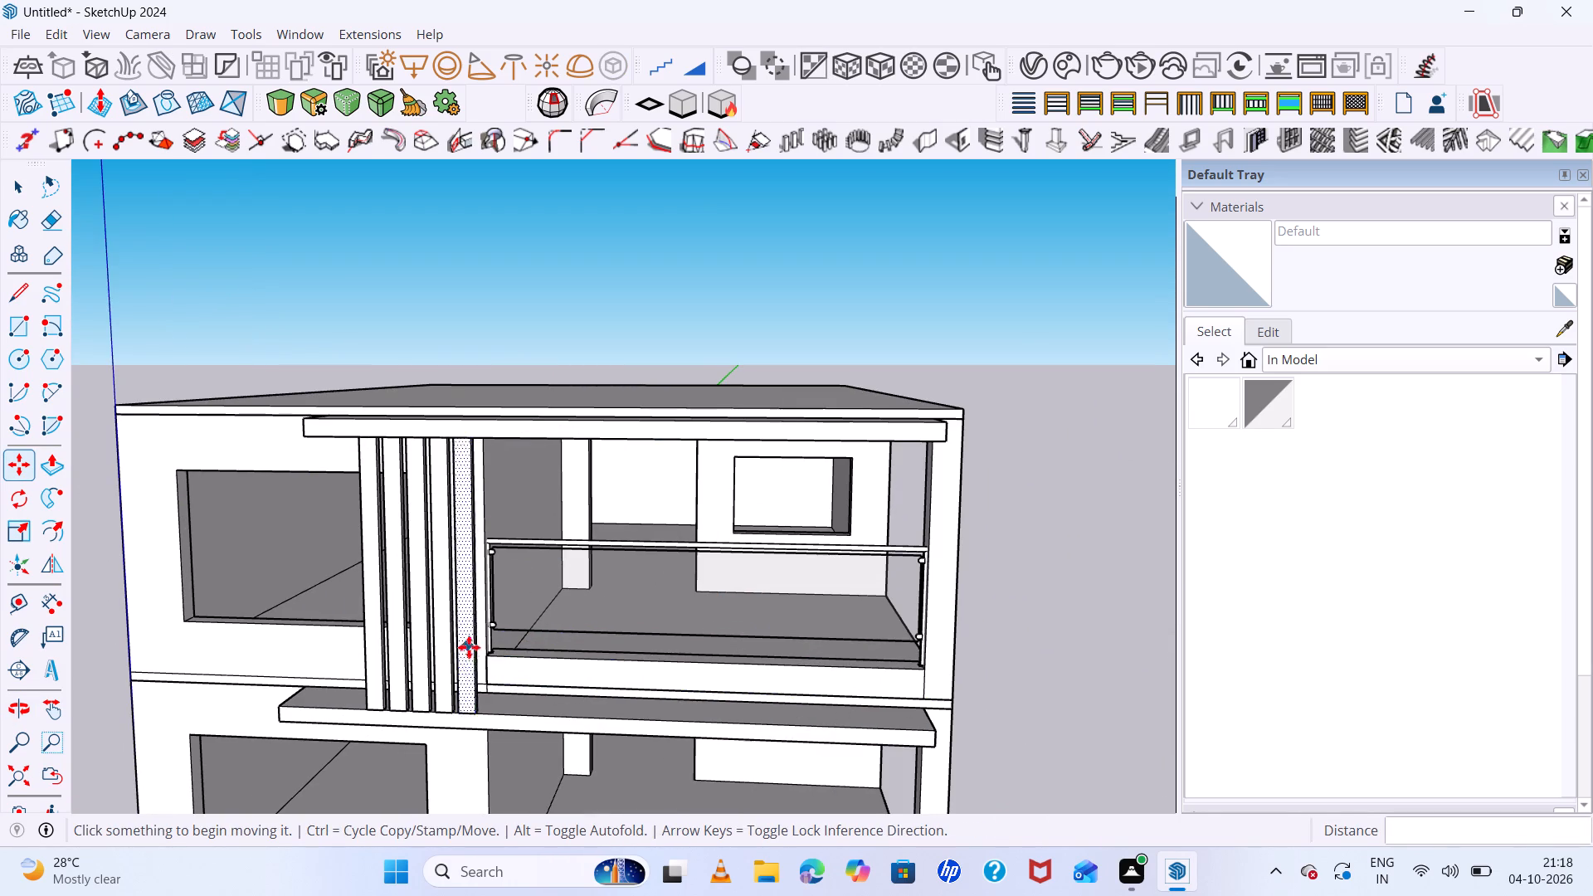
{"action": "key", "text": "space"}
{"action": "double_click", "coordinate": [469, 647]}
{"action": "left_click", "coordinate": [469, 647]}
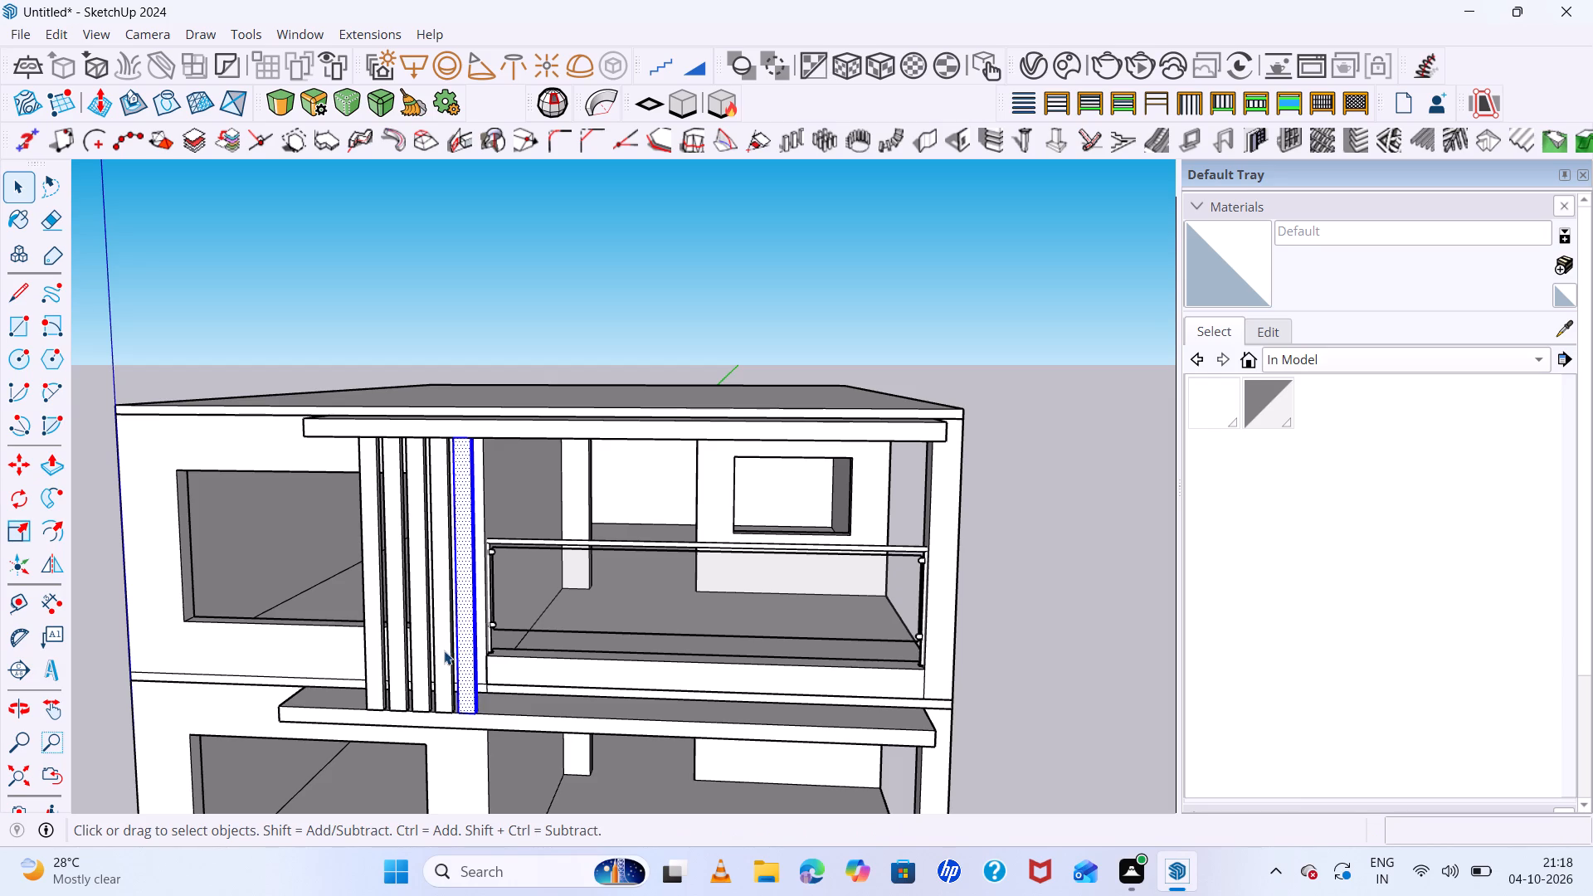
{"action": "triple_click", "coordinate": [444, 650], "text": "shift"}
{"action": "triple_click", "coordinate": [421, 646], "text": "shift"}
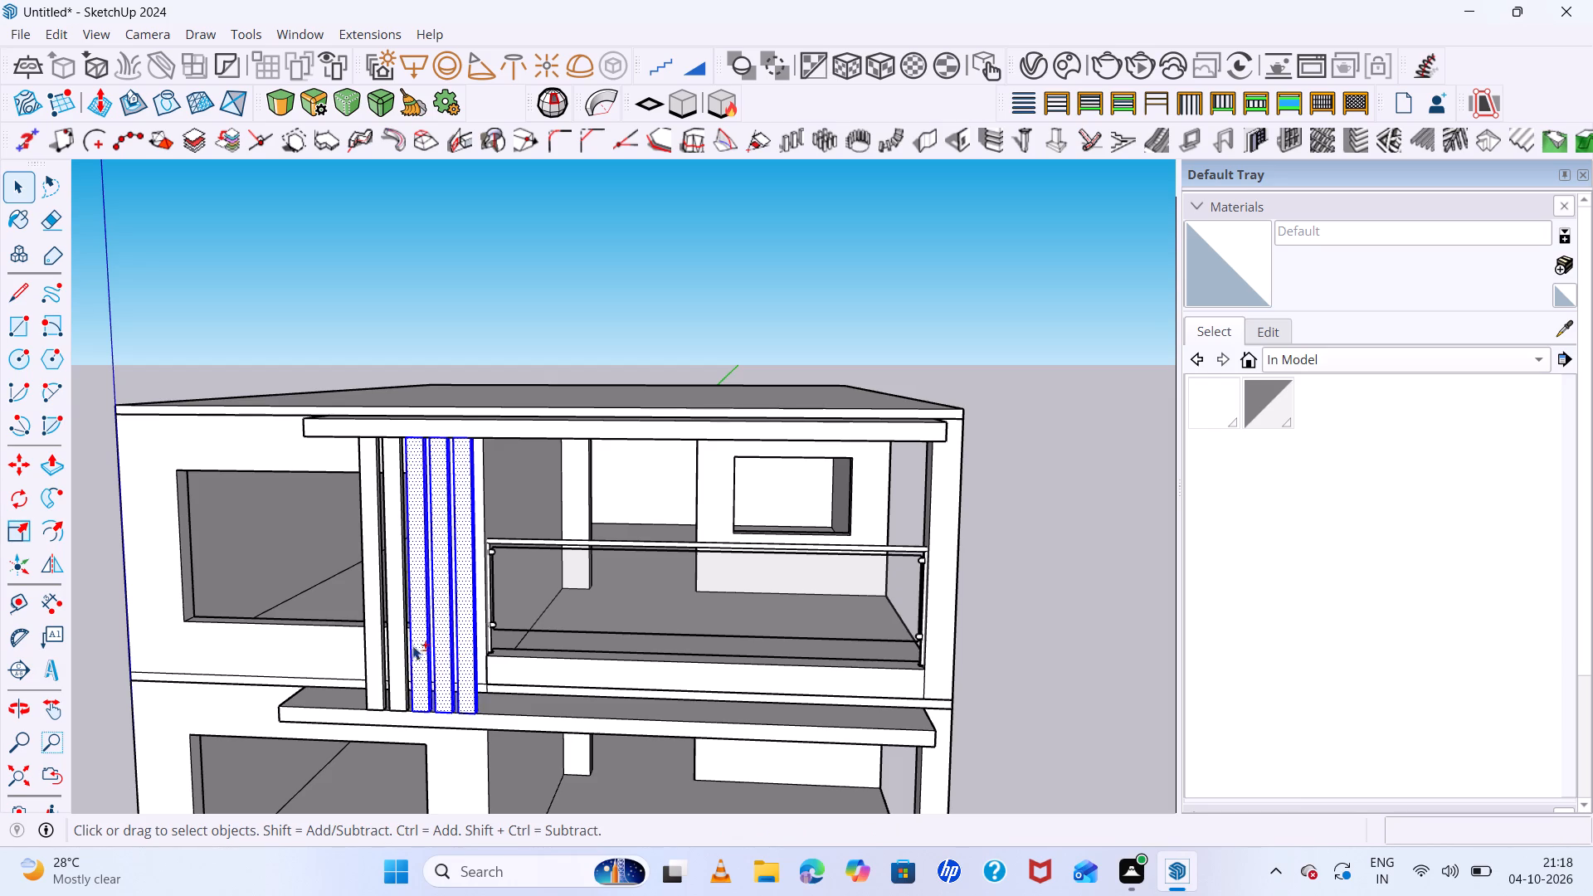
{"action": "triple_click", "coordinate": [400, 645], "text": "shift"}
{"action": "double_click", "coordinate": [368, 645], "text": "shift"}
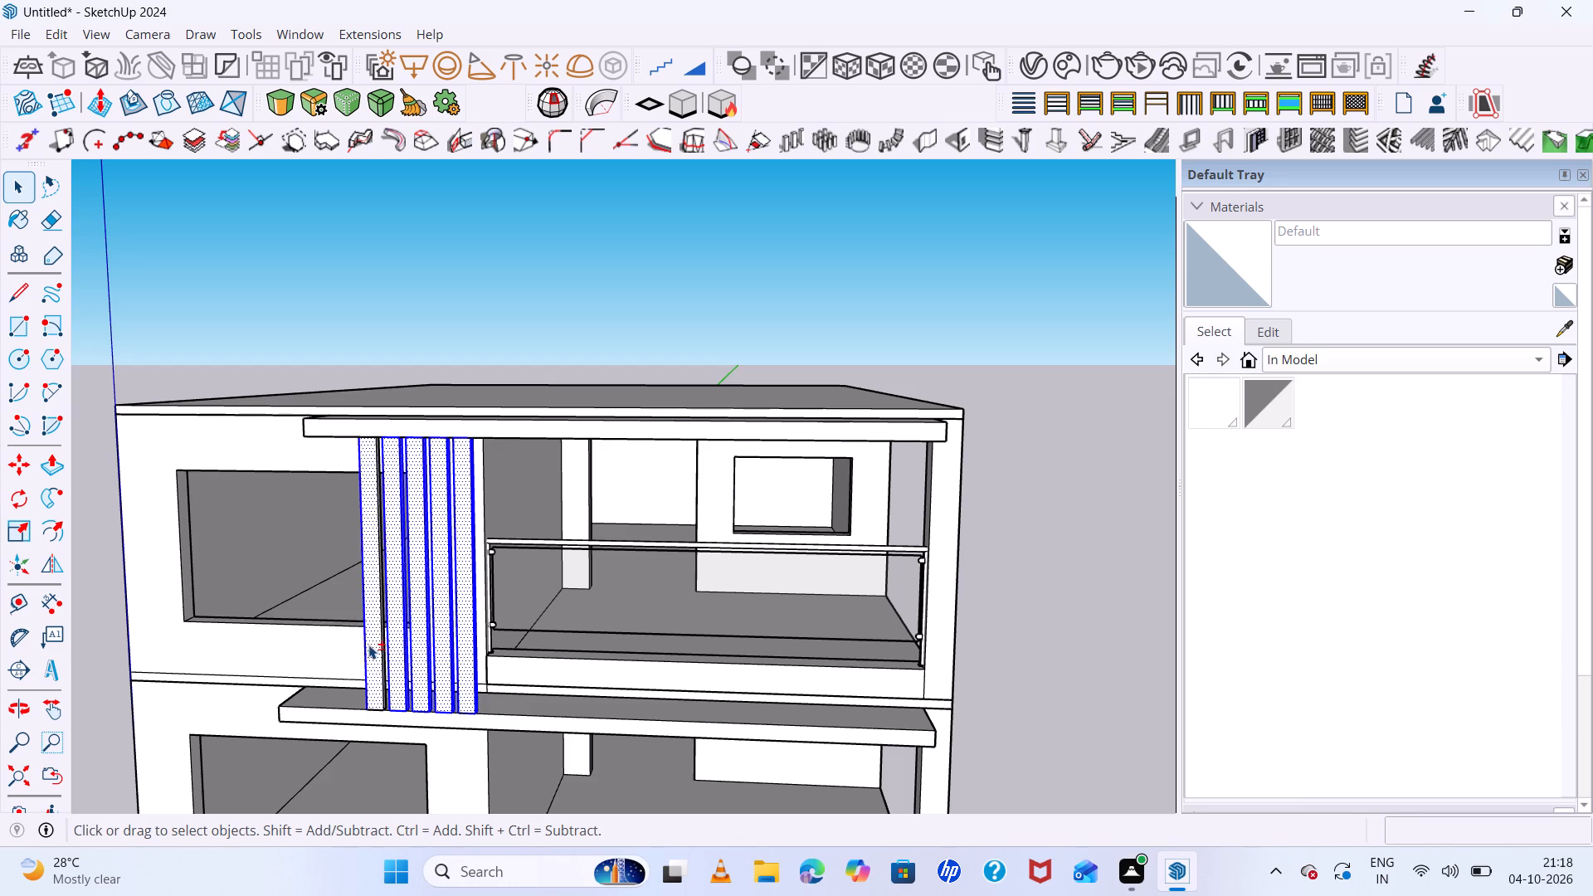
{"action": "middle_click_drag", "start_coordinate": [542, 755], "coordinate": [1044, 708]}
{"action": "scroll", "coordinate": [623, 801], "scroll_direction": "up", "scroll_amount": 5}
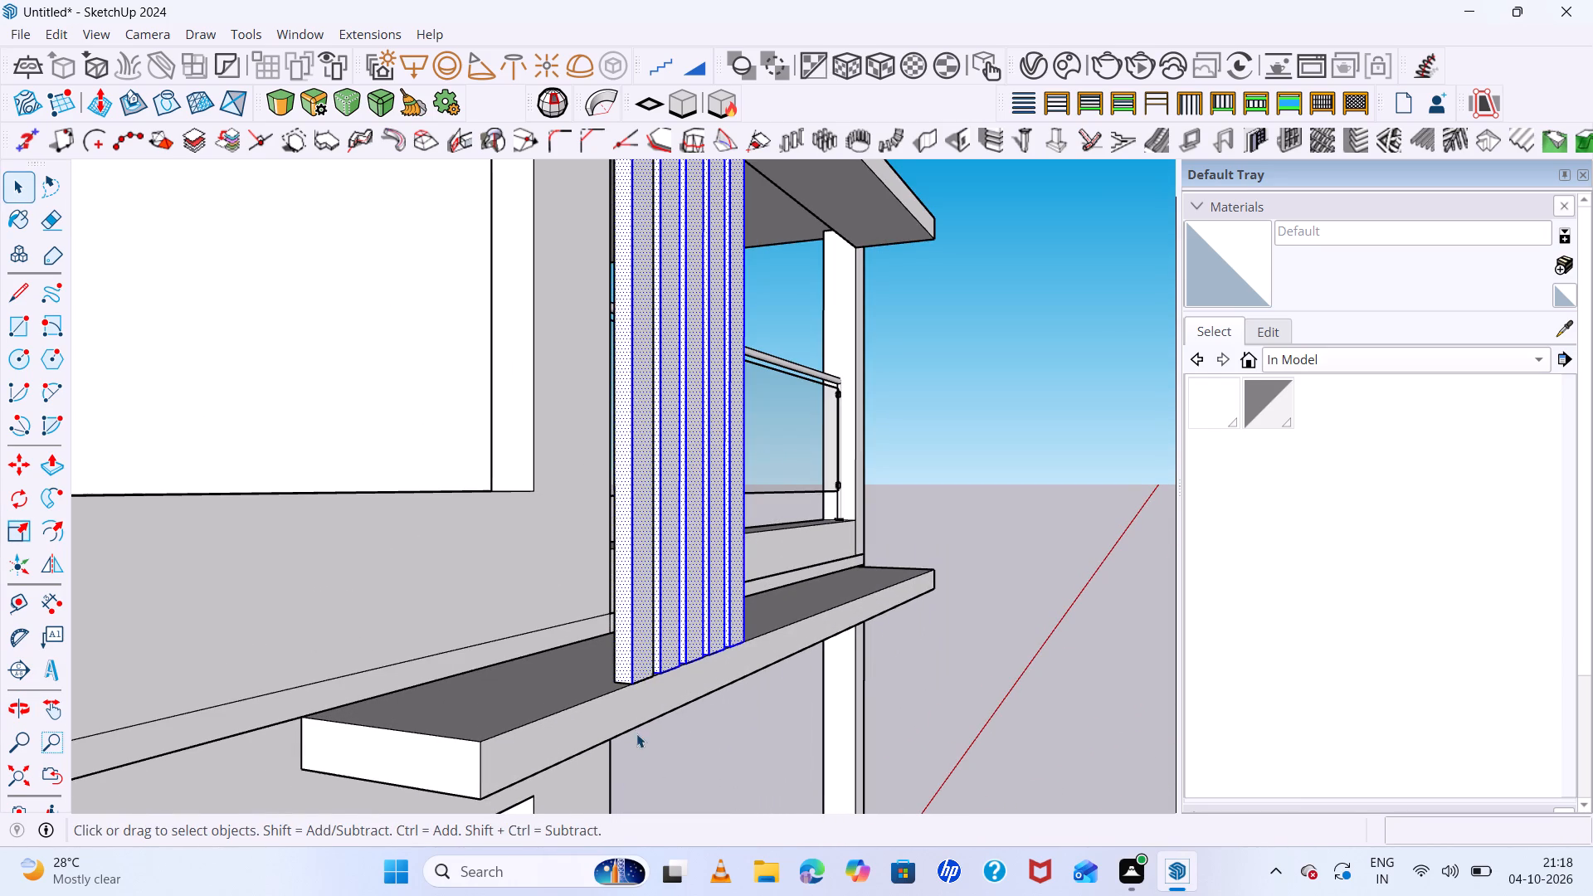
{"action": "key", "text": "m"}
{"action": "scroll", "coordinate": [608, 695], "scroll_direction": "up", "scroll_amount": 4}
{"action": "left_click", "coordinate": [614, 676]}
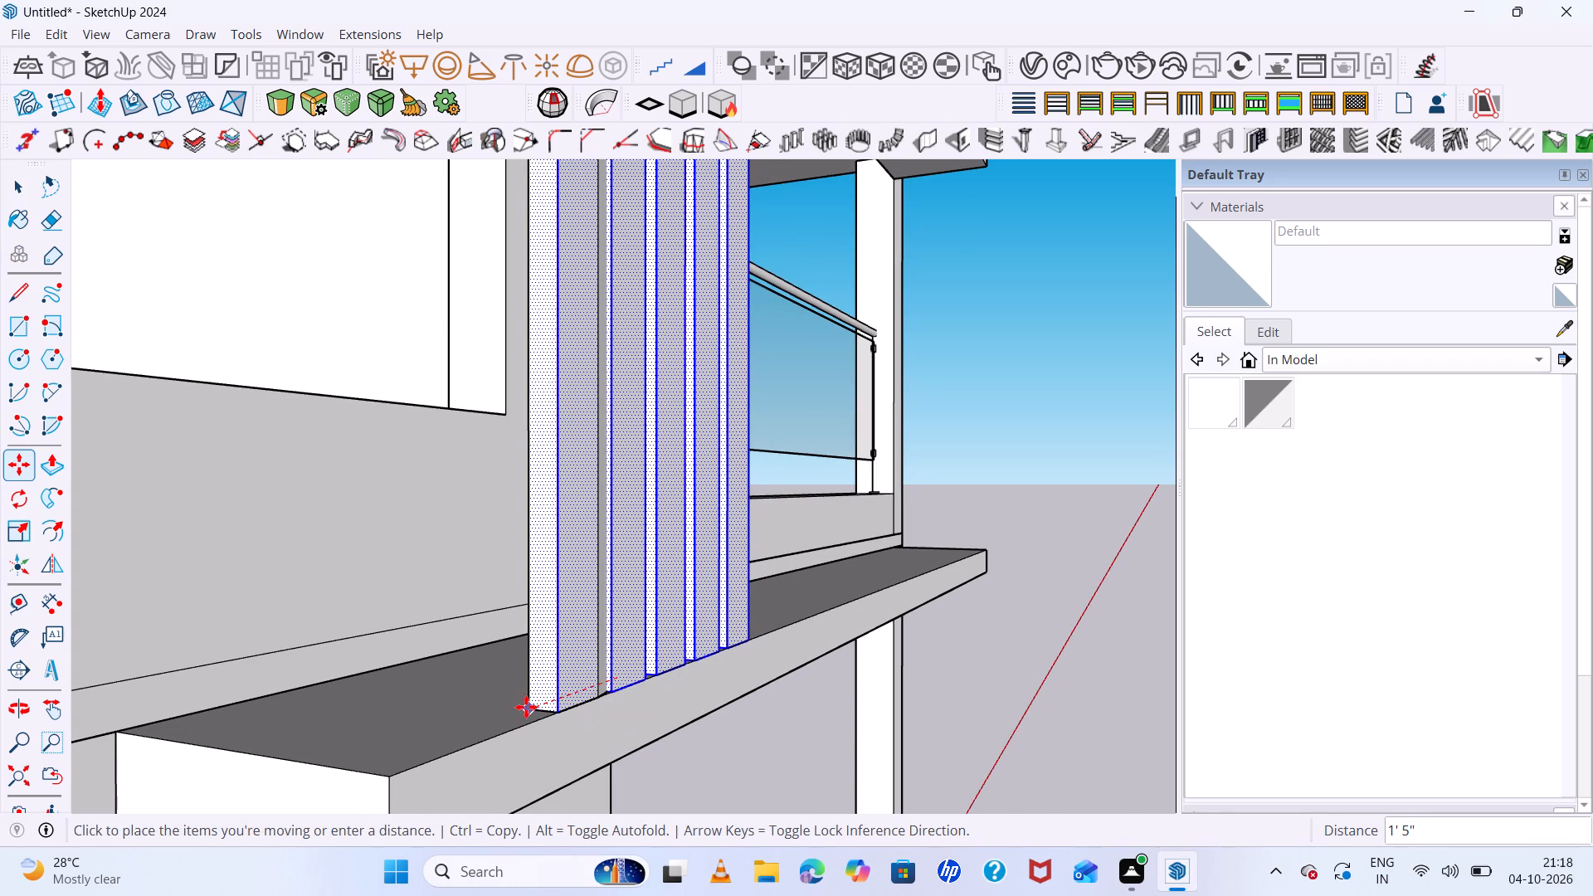
{"action": "left_click", "coordinate": [526, 707]}
{"action": "scroll", "coordinate": [410, 696], "scroll_direction": "down", "scroll_amount": 13}
{"action": "middle_click_drag", "start_coordinate": [881, 722], "coordinate": [381, 678]}
{"action": "scroll", "coordinate": [467, 617], "scroll_direction": "down", "scroll_amount": 3}
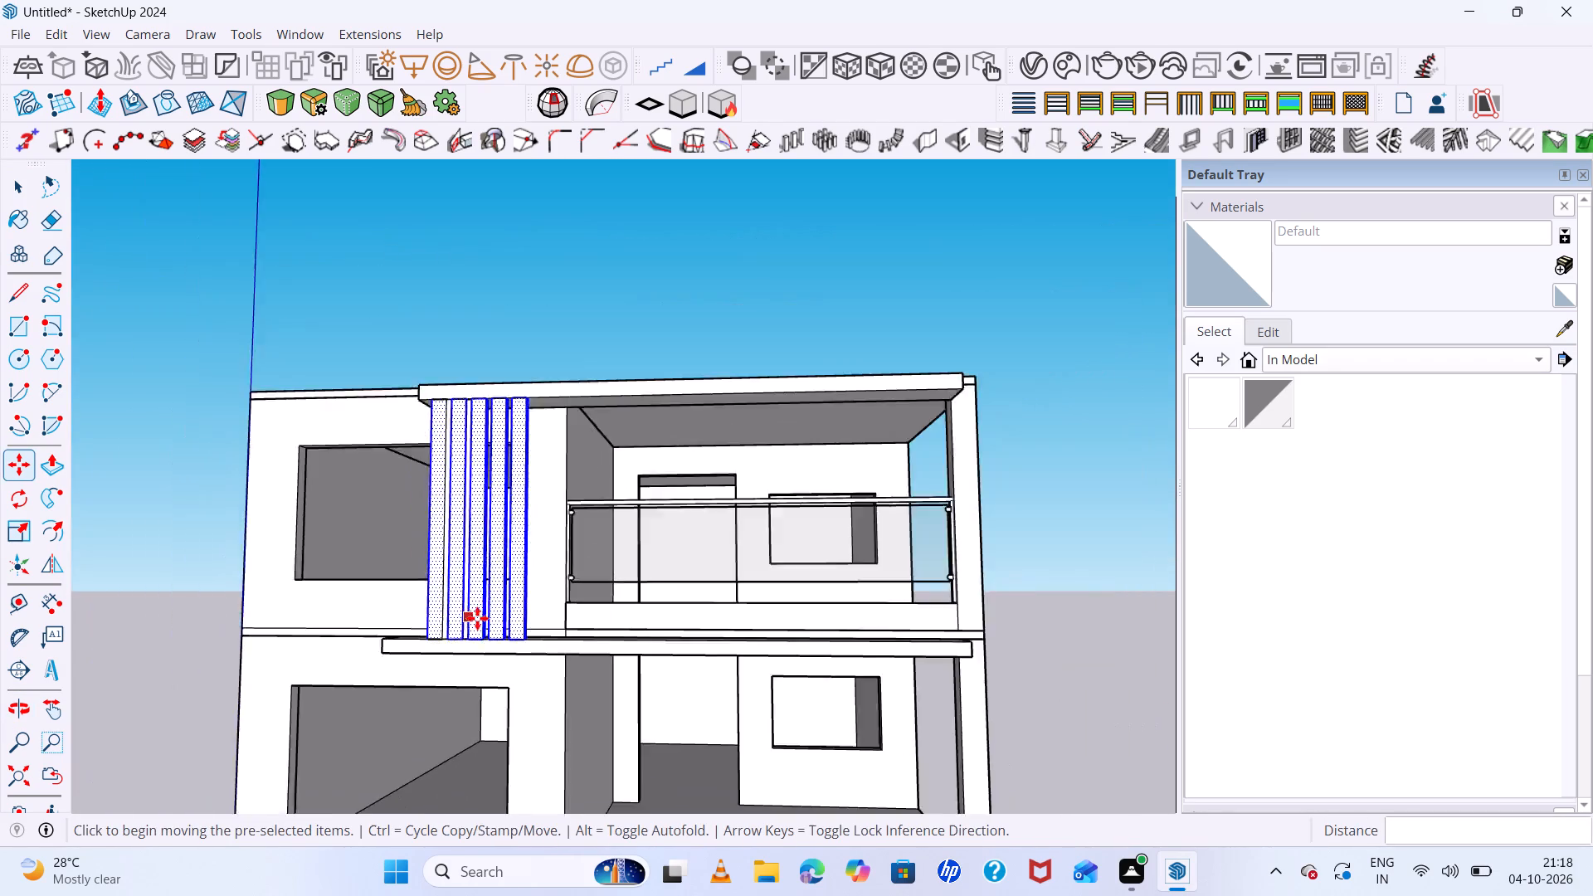
{"action": "scroll", "coordinate": [477, 618], "scroll_direction": "down", "scroll_amount": 8}
{"action": "key", "text": "space"}
{"action": "left_click", "coordinate": [879, 557]}
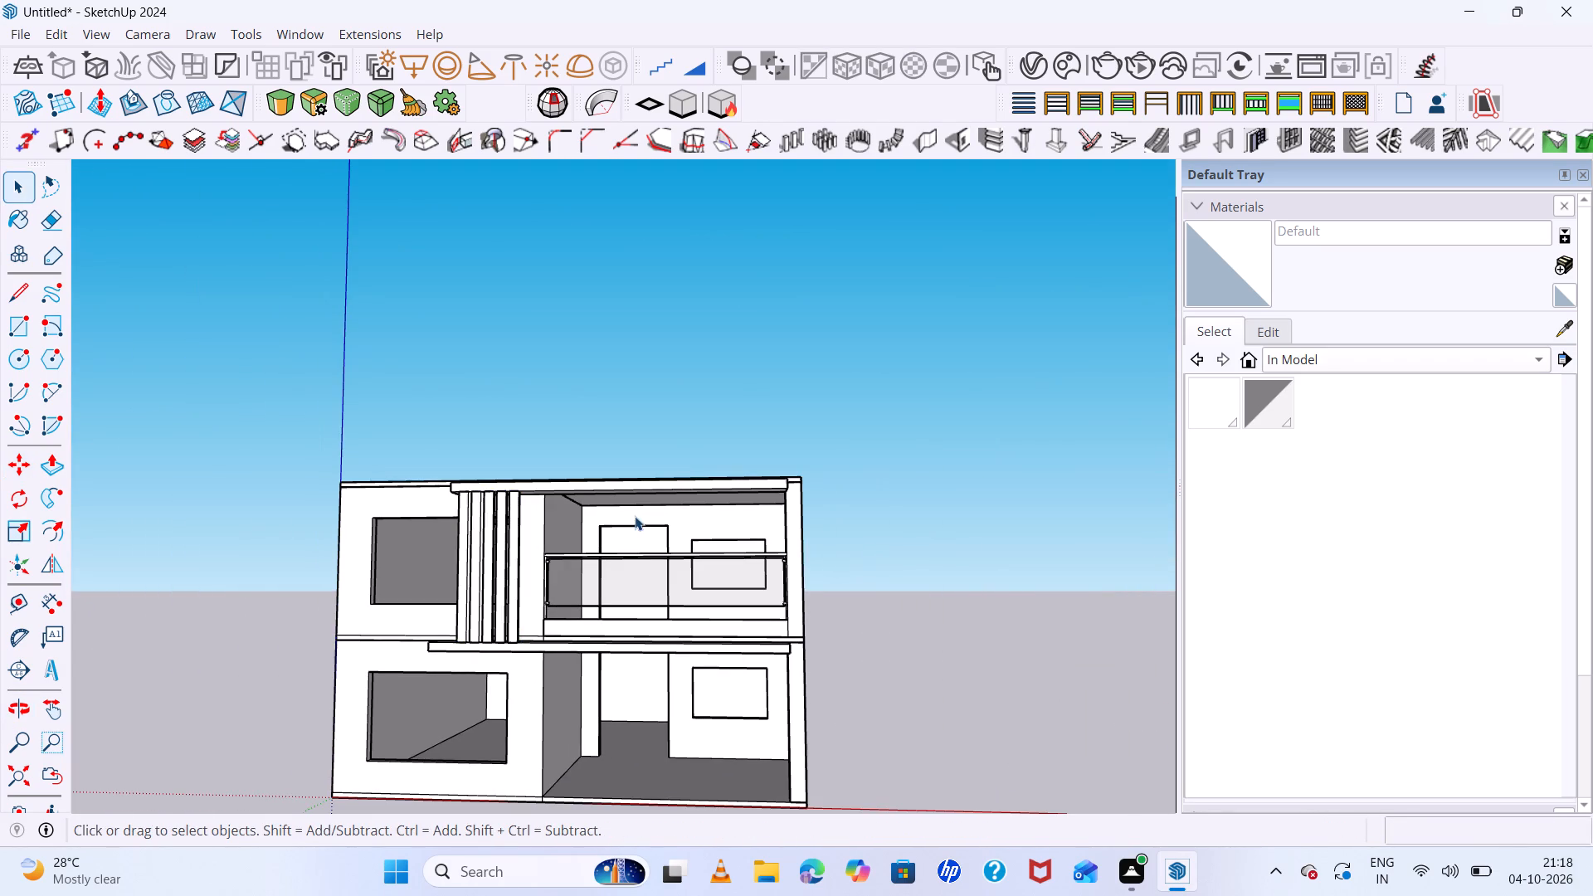
Open the upper canopy group, push/pull its end face beside the posts outward, away from the balcony, and close the group.
{"action": "scroll", "coordinate": [635, 516], "scroll_direction": "up", "scroll_amount": 9}
{"action": "scroll", "coordinate": [581, 553], "scroll_direction": "down", "scroll_amount": 13}
{"action": "middle_click_drag", "start_coordinate": [784, 631], "coordinate": [820, 657]}
{"action": "middle_click_drag", "start_coordinate": [820, 655], "coordinate": [813, 645]}
{"action": "scroll", "coordinate": [617, 548], "scroll_direction": "up", "scroll_amount": 2}
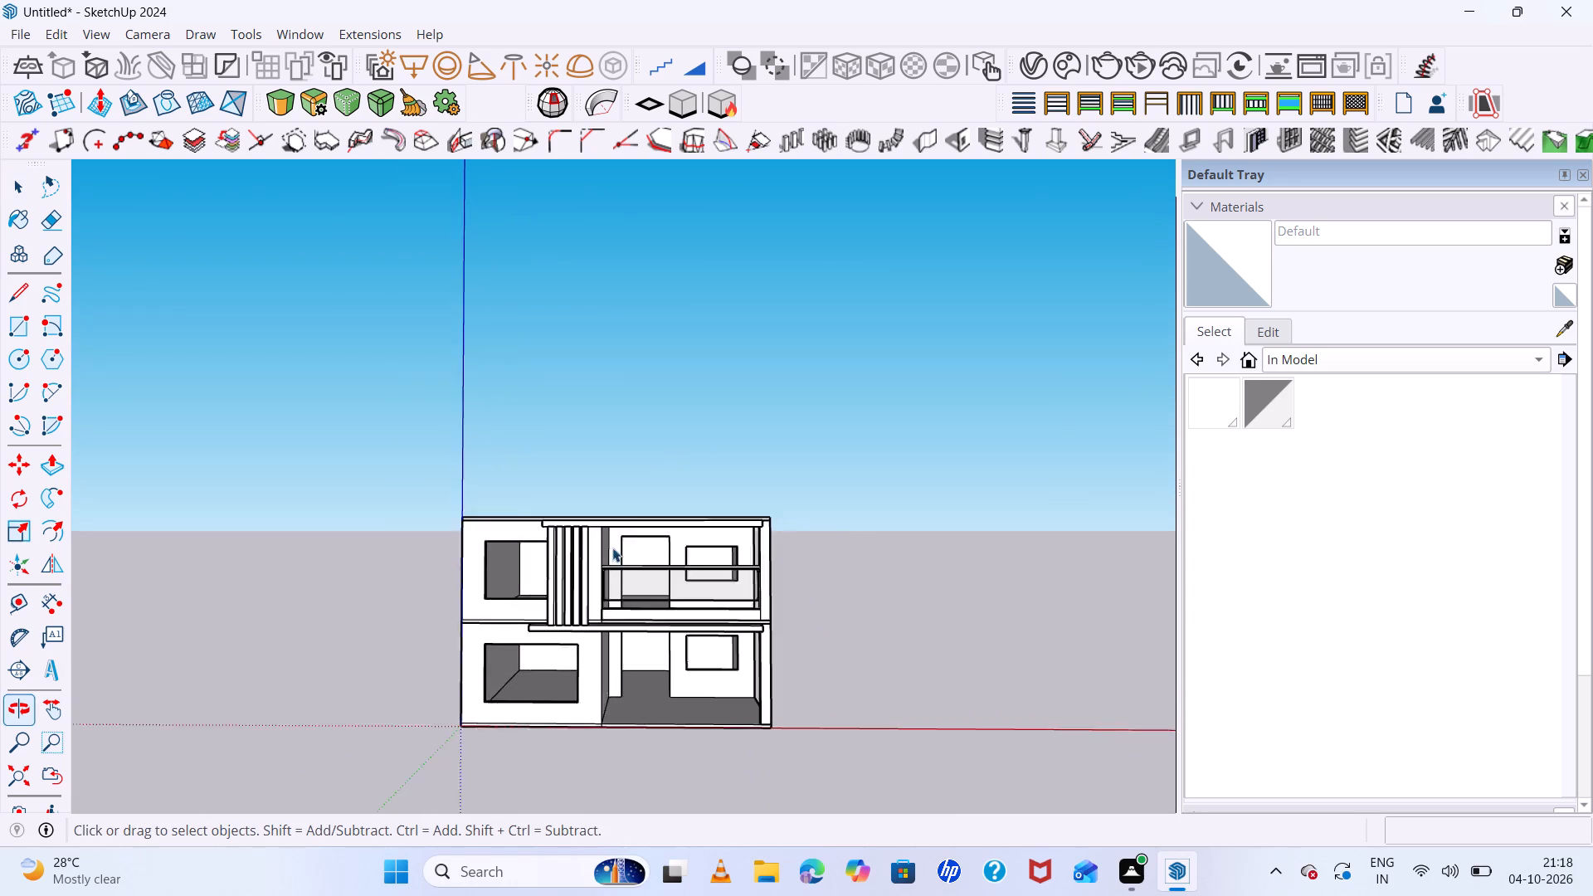
{"action": "scroll", "coordinate": [612, 548], "scroll_direction": "up", "scroll_amount": 9}
{"action": "middle_click_drag", "start_coordinate": [758, 629], "coordinate": [879, 635]}
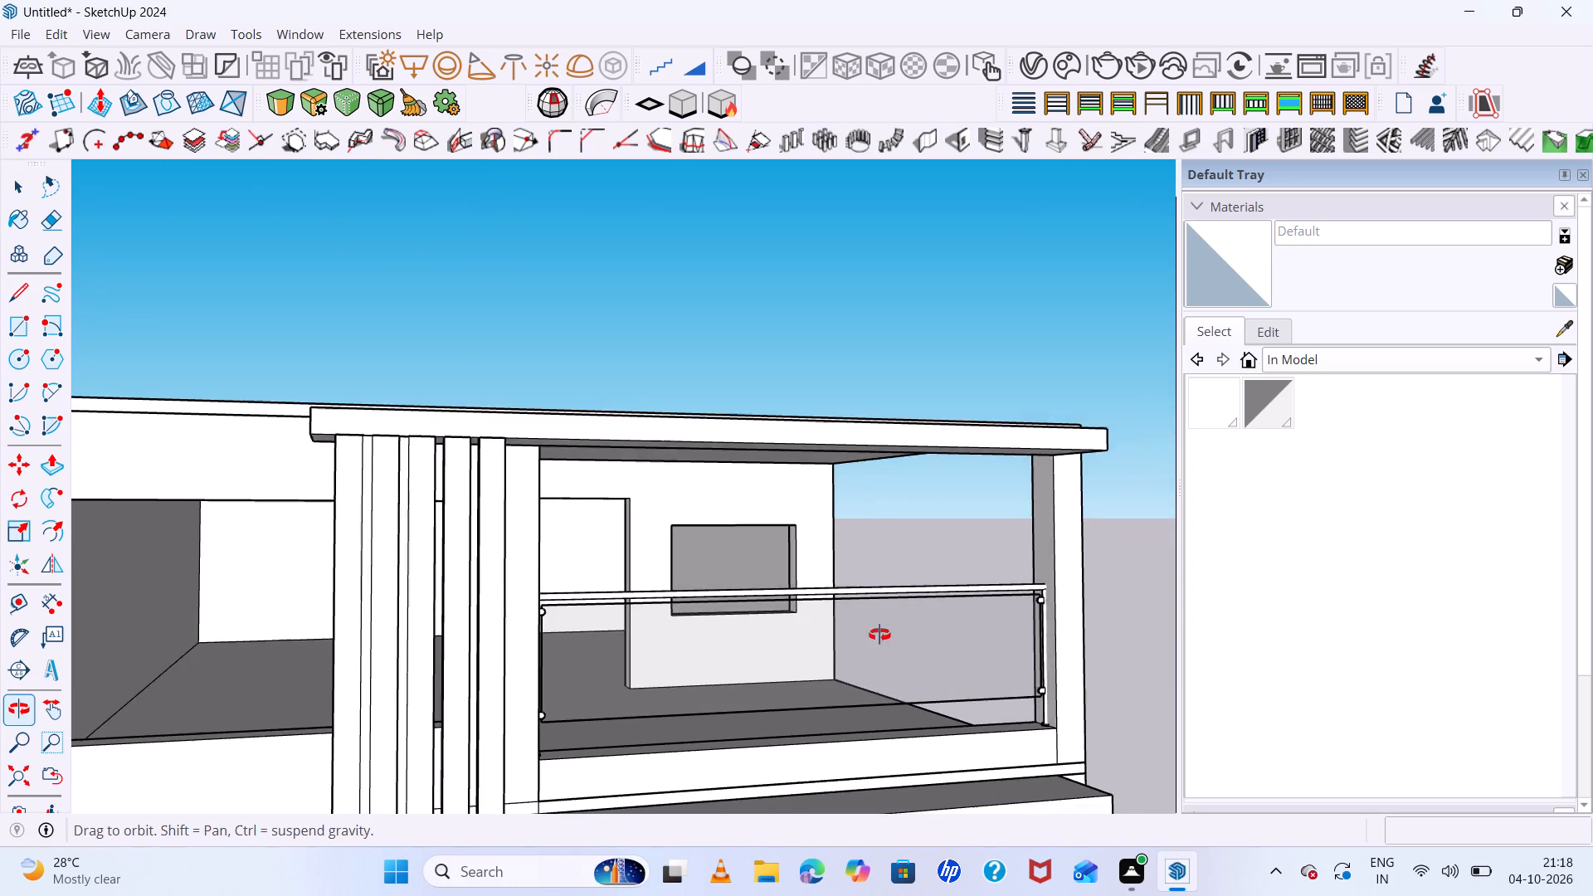
{"action": "middle_click_drag", "start_coordinate": [879, 635], "coordinate": [932, 672]}
{"action": "middle_click", "coordinate": [932, 672]}
{"action": "scroll", "coordinate": [571, 504], "scroll_direction": "up", "scroll_amount": 4}
{"action": "middle_click_drag", "start_coordinate": [373, 485], "coordinate": [714, 547]}
{"action": "middle_click", "coordinate": [714, 547]}
{"action": "scroll", "coordinate": [707, 528], "scroll_direction": "down", "scroll_amount": 3}
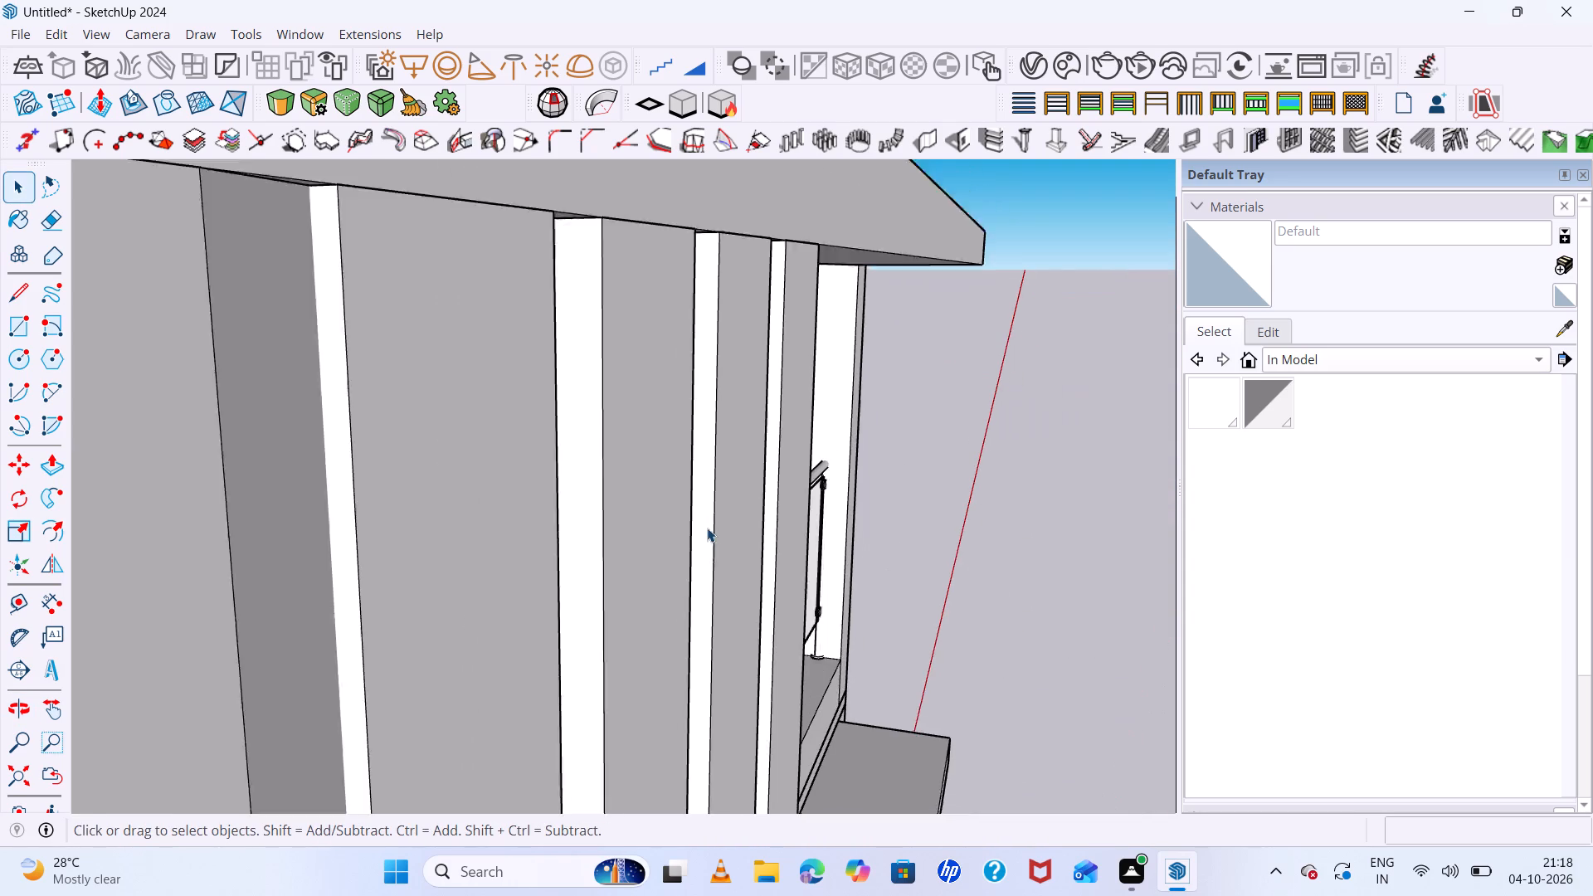
{"action": "scroll", "coordinate": [707, 528], "scroll_direction": "down", "scroll_amount": 13}
{"action": "left_click", "coordinate": [456, 485]}
{"action": "double_click", "coordinate": [456, 485]}
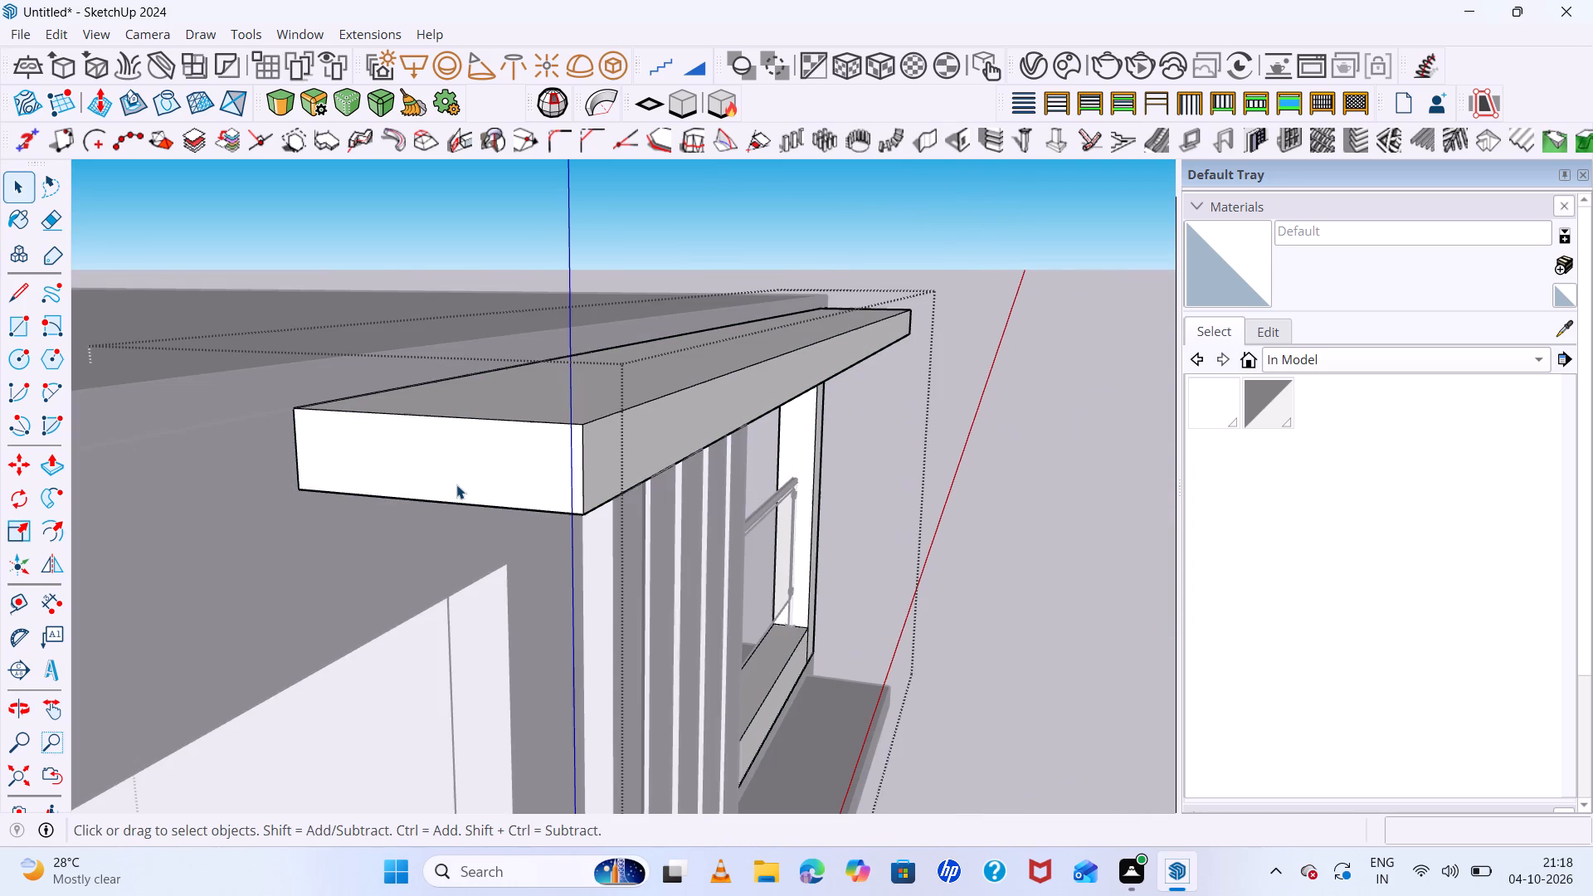
{"action": "left_click", "coordinate": [457, 480]}
{"action": "key", "text": "p"}
{"action": "left_click_drag", "start_coordinate": [457, 480], "coordinate": [254, 548]}
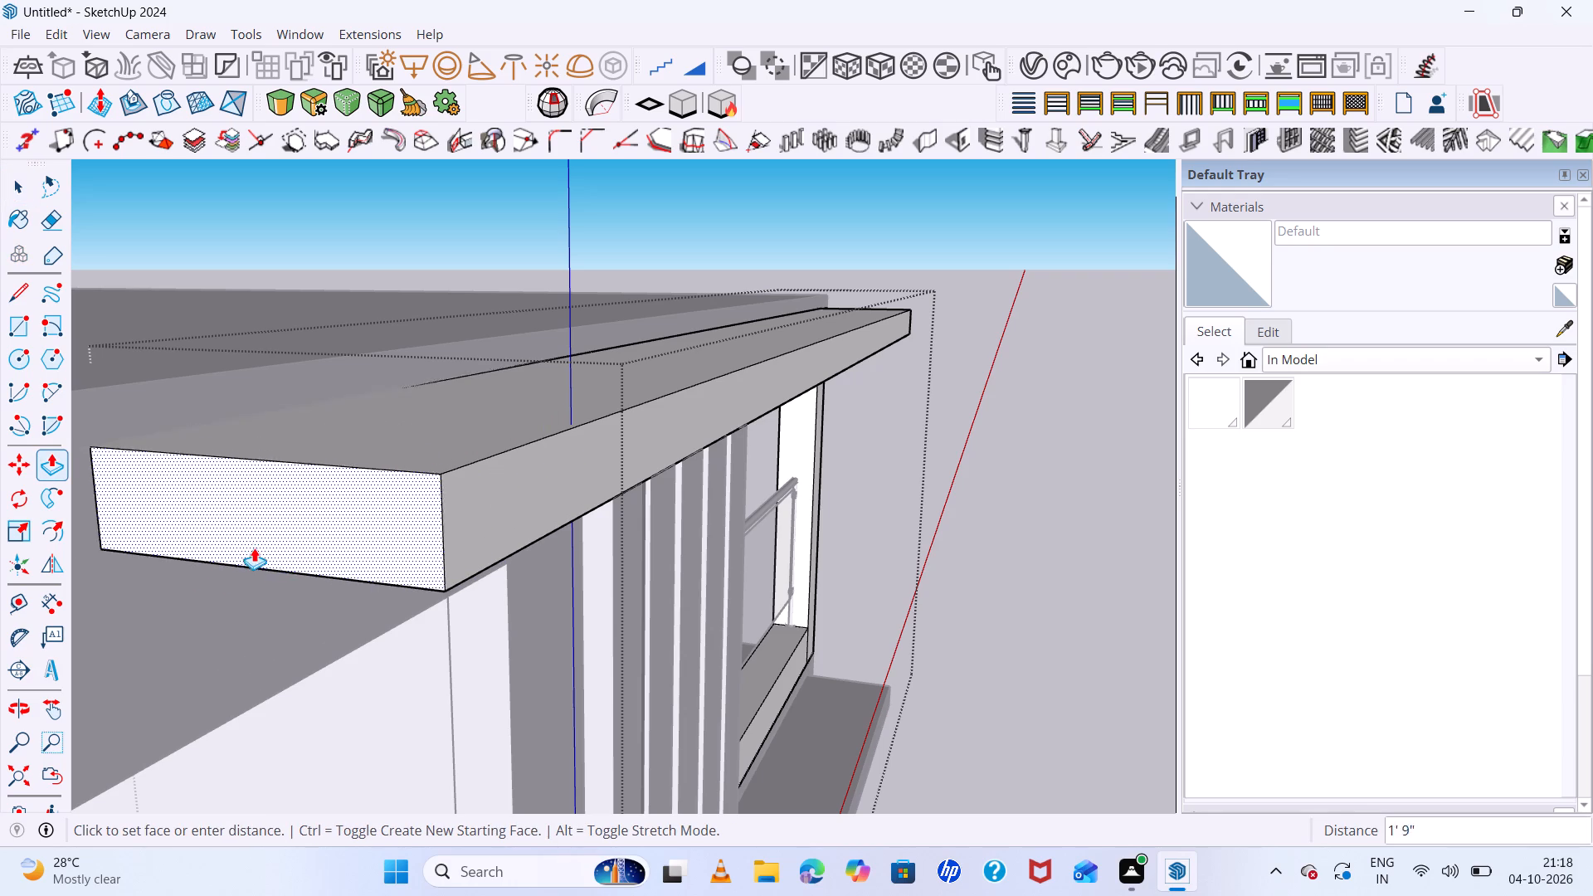
{"action": "left_click_drag", "start_coordinate": [254, 548], "coordinate": [198, 565]}
{"action": "scroll", "coordinate": [193, 558], "scroll_direction": "down", "scroll_amount": 6}
{"action": "key", "text": "space"}
{"action": "left_click", "coordinate": [945, 409]}
{"action": "scroll", "coordinate": [523, 505], "scroll_direction": "down", "scroll_amount": 3}
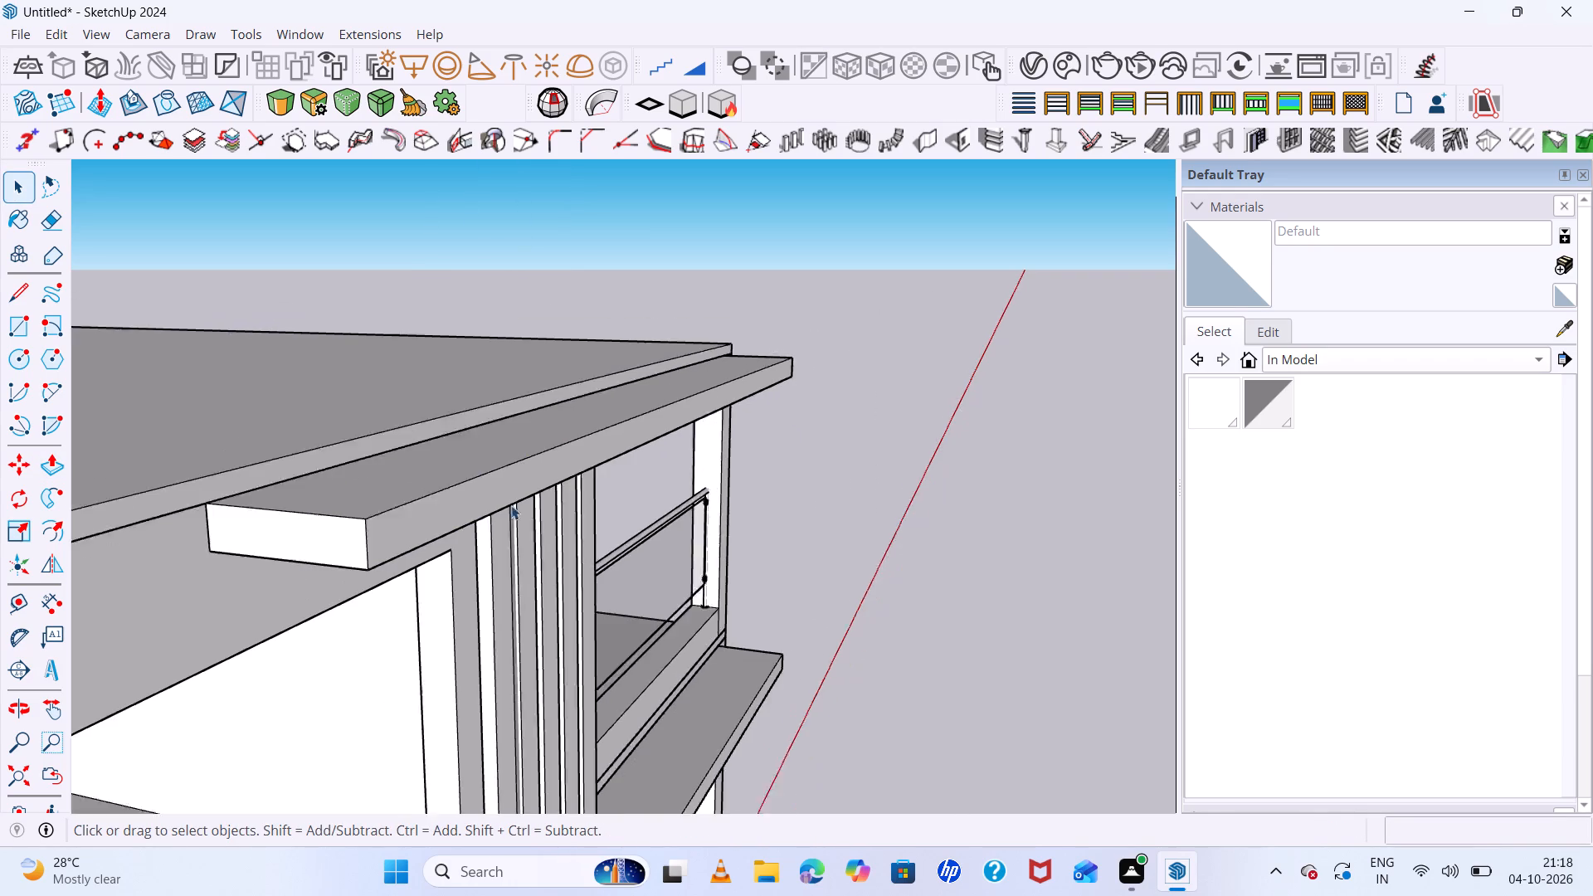
Open the lower canopy group, extend its end face about 5' away from the balcony with Push/Pull, and close the group.
{"action": "scroll", "coordinate": [511, 505], "scroll_direction": "down", "scroll_amount": 9}
{"action": "middle_click_drag", "start_coordinate": [617, 531], "coordinate": [124, 407]}
{"action": "scroll", "coordinate": [707, 602], "scroll_direction": "down", "scroll_amount": 5}
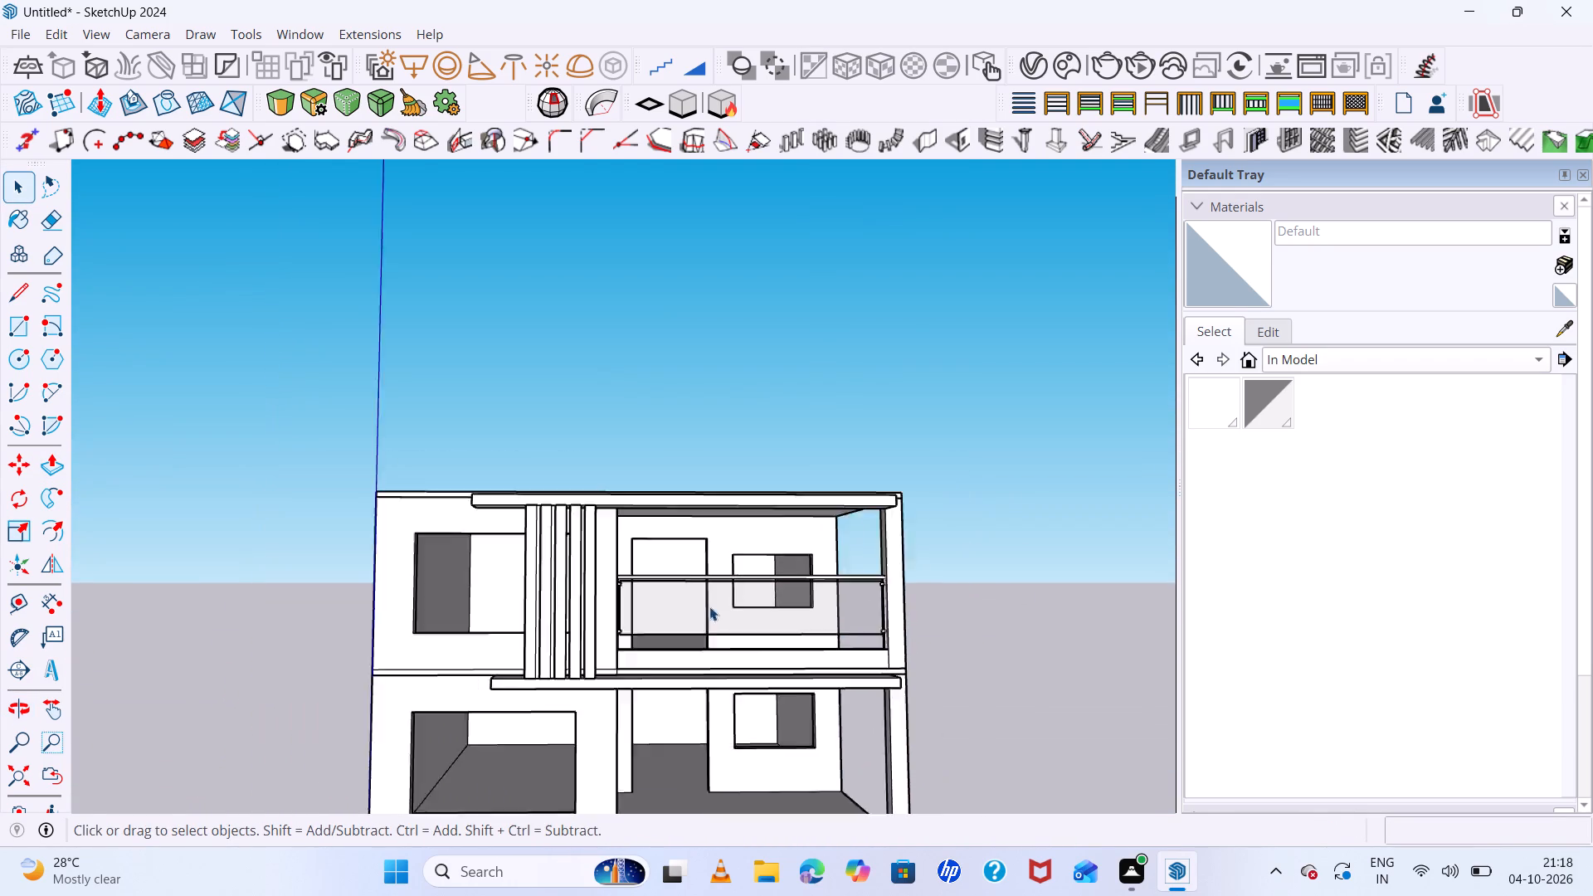
{"action": "scroll", "coordinate": [709, 606], "scroll_direction": "down", "scroll_amount": 1}
{"action": "middle_click_drag", "start_coordinate": [843, 665], "coordinate": [872, 670]}
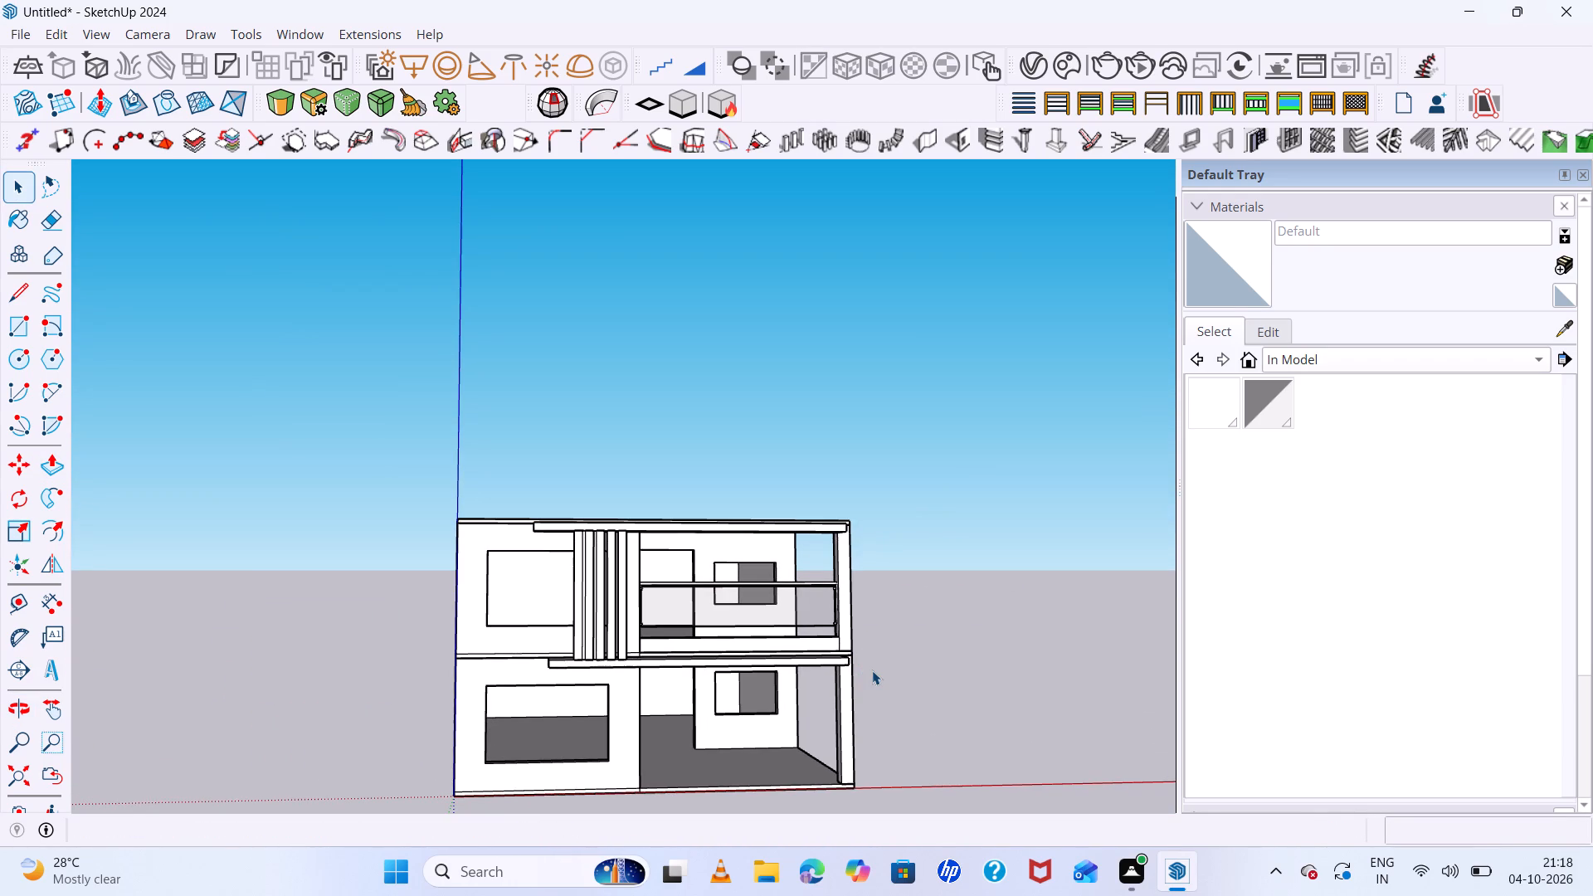
{"action": "middle_click_drag", "start_coordinate": [592, 666], "coordinate": [904, 710]}
{"action": "scroll", "coordinate": [545, 666], "scroll_direction": "up", "scroll_amount": 3}
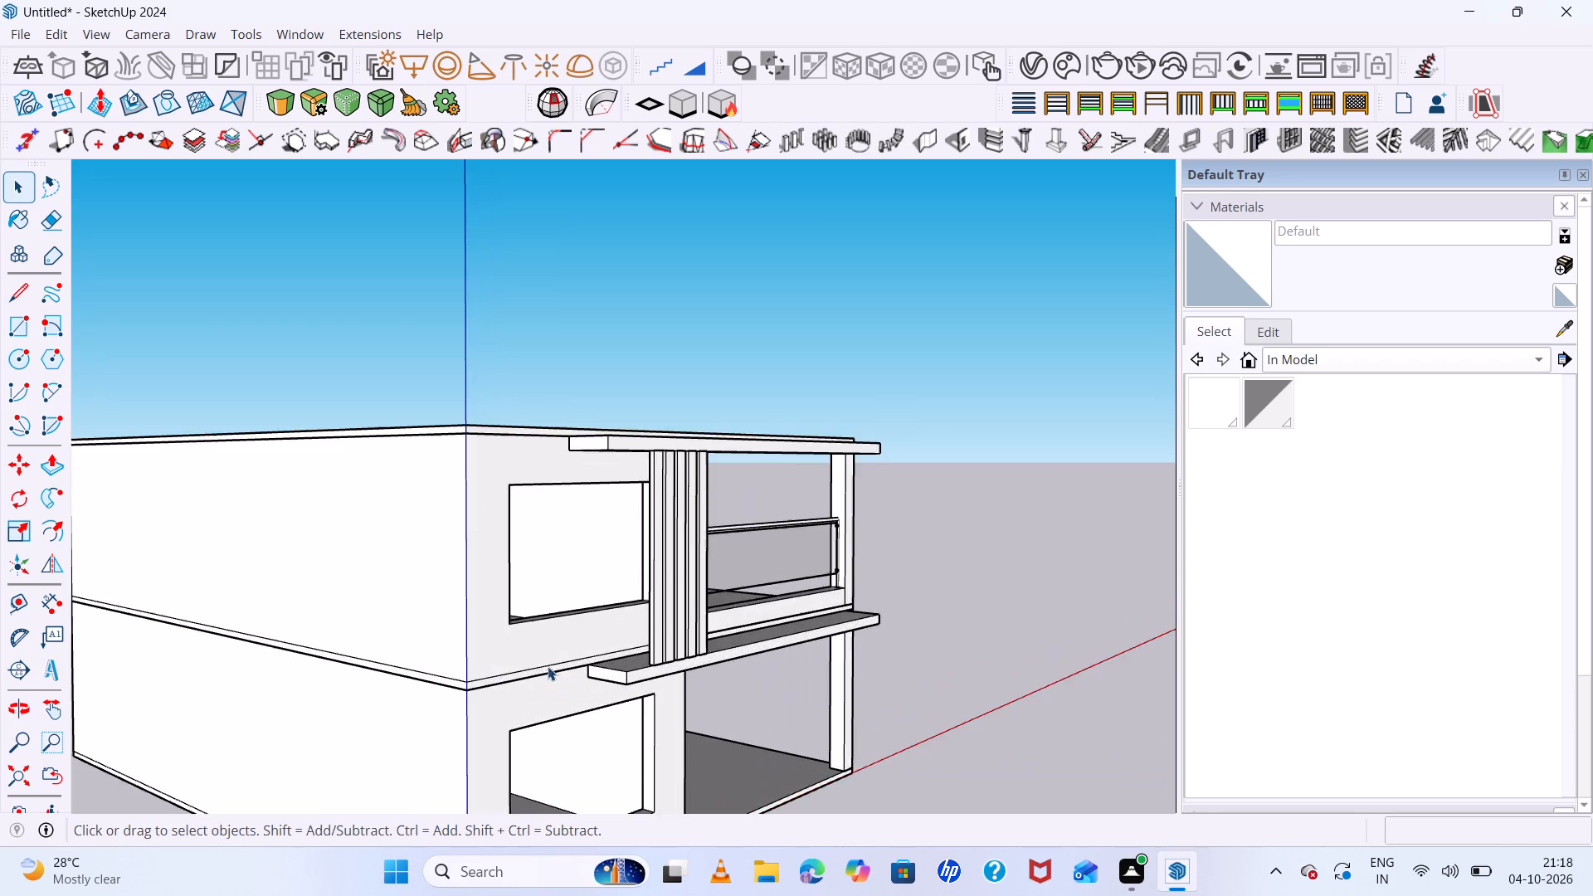
{"action": "scroll", "coordinate": [548, 666], "scroll_direction": "up", "scroll_amount": 7}
{"action": "double_click", "coordinate": [567, 677]}
{"action": "left_click", "coordinate": [567, 677]}
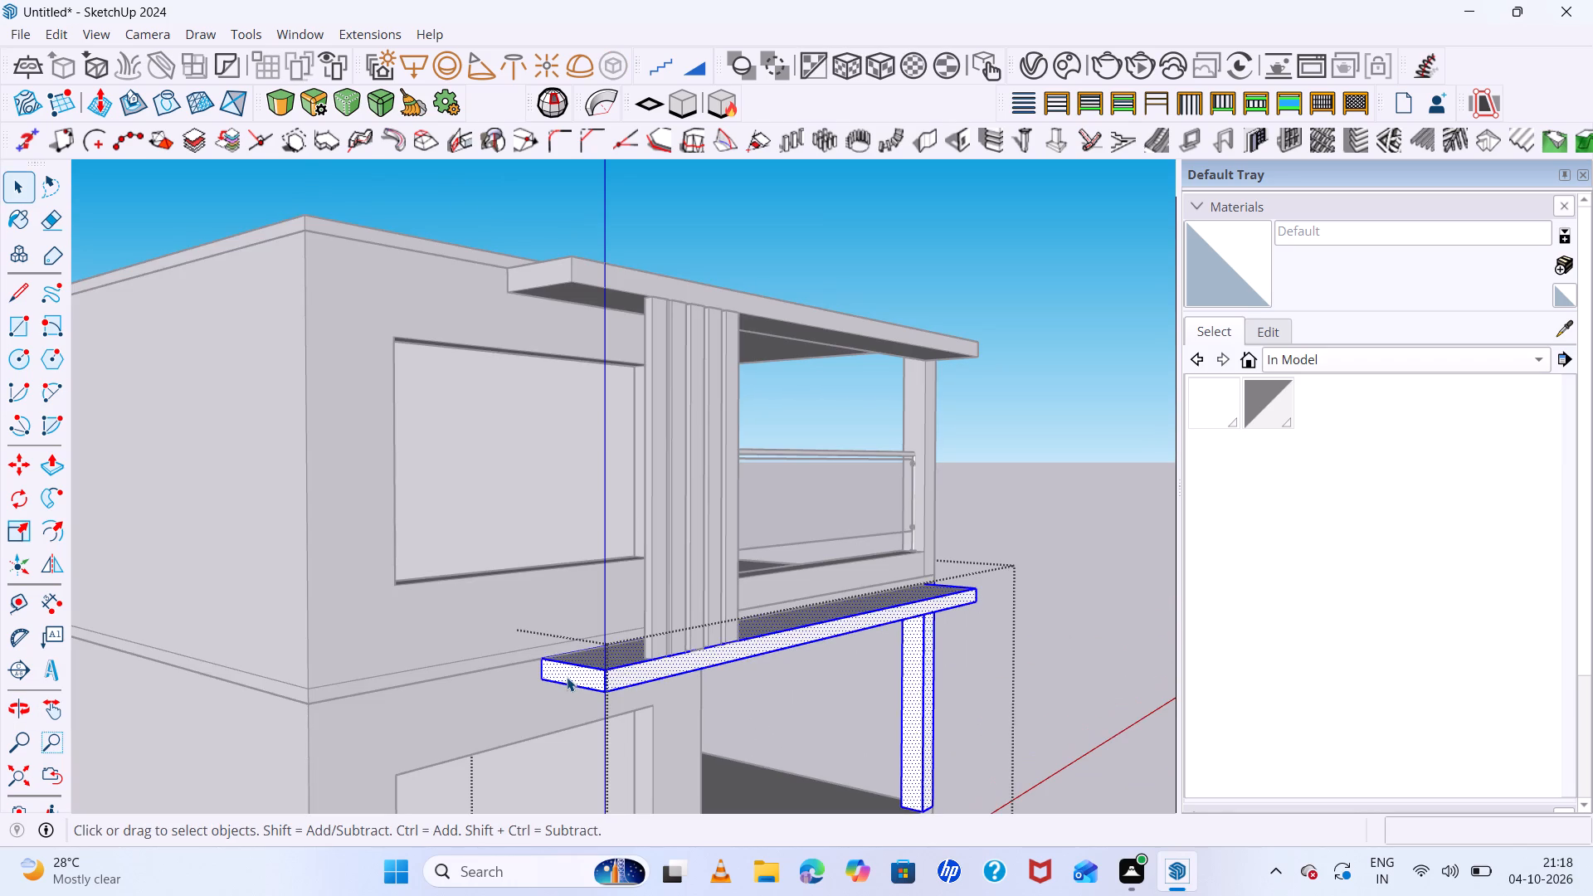
{"action": "left_click", "coordinate": [567, 677]}
{"action": "key", "text": "p"}
{"action": "left_click", "coordinate": [567, 677]}
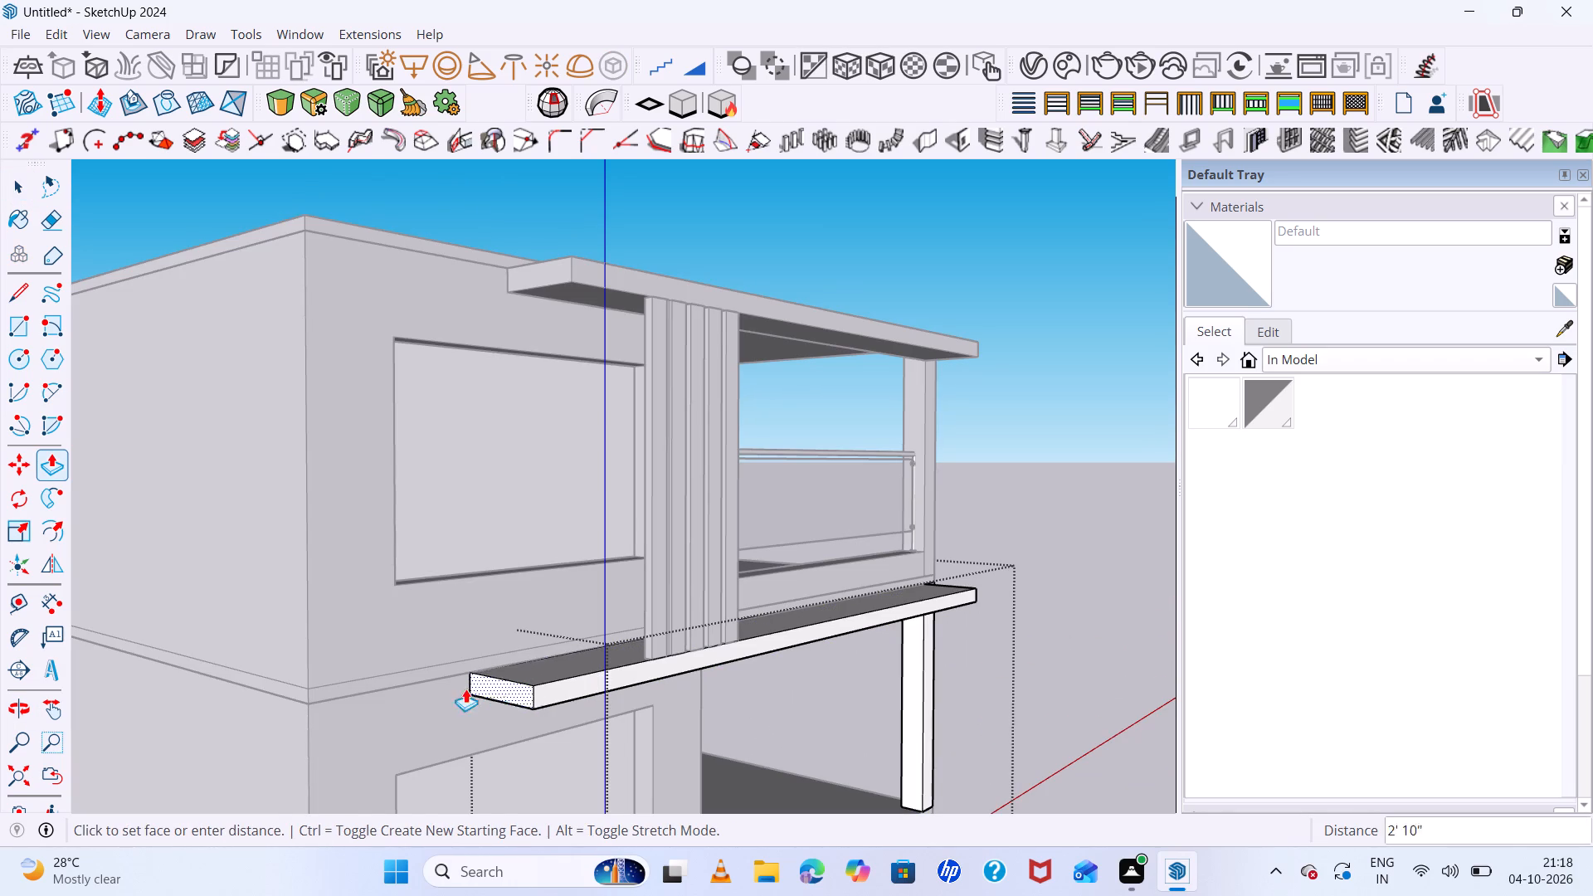
{"action": "left_click", "coordinate": [409, 699]}
{"action": "middle_click_drag", "start_coordinate": [796, 689], "coordinate": [379, 576]}
{"action": "scroll", "coordinate": [371, 563], "scroll_direction": "up", "scroll_amount": 1}
{"action": "scroll", "coordinate": [369, 542], "scroll_direction": "down", "scroll_amount": 9}
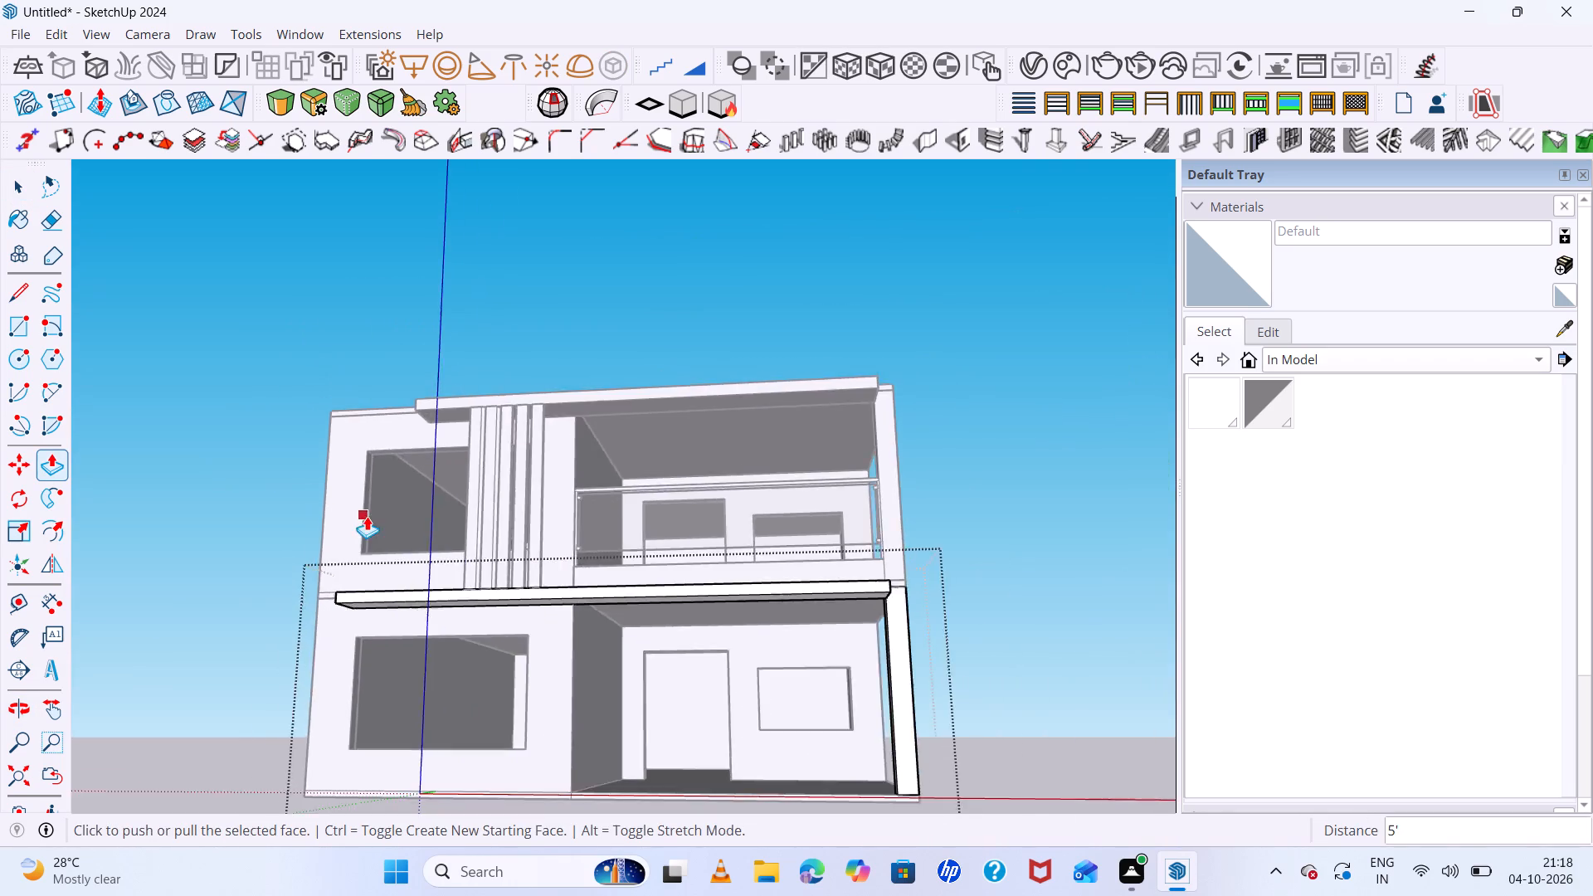
{"action": "scroll", "coordinate": [367, 516], "scroll_direction": "down", "scroll_amount": 4}
{"action": "key", "text": "space"}
{"action": "left_click", "coordinate": [815, 535]}
Copy the post nearest the balcony about 12' 7" along the red axis, toward the balcony's outer column.
{"action": "scroll", "coordinate": [811, 535], "scroll_direction": "down", "scroll_amount": 6}
{"action": "middle_click_drag", "start_coordinate": [797, 562], "coordinate": [901, 679]}
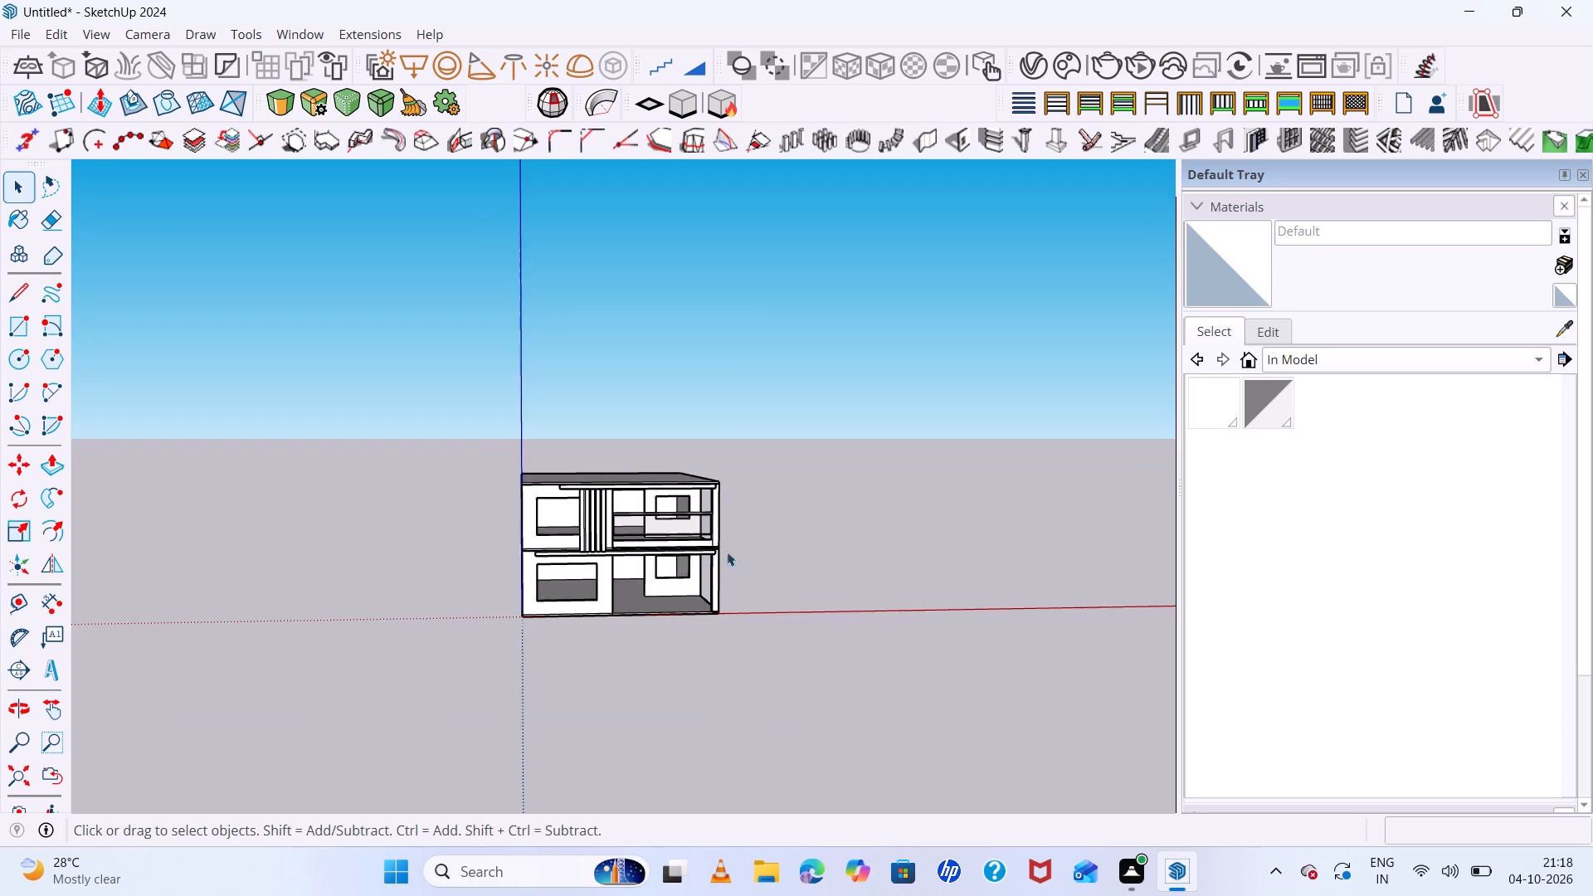
{"action": "scroll", "coordinate": [572, 446], "scroll_direction": "up", "scroll_amount": 10}
{"action": "middle_click_drag", "start_coordinate": [847, 612], "coordinate": [818, 538]}
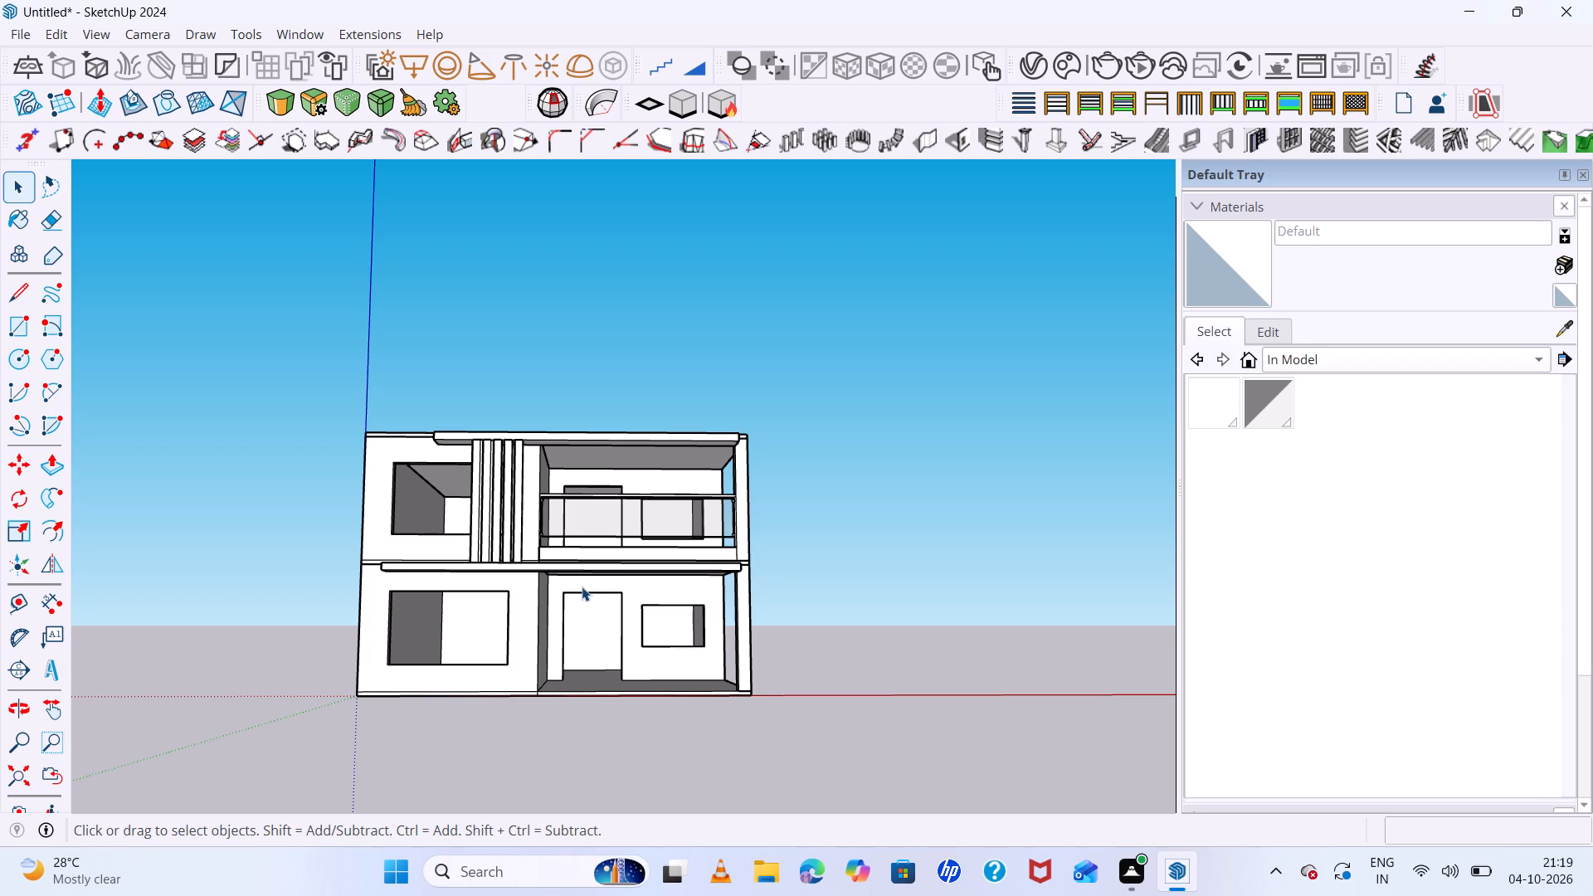
{"action": "scroll", "coordinate": [503, 496], "scroll_direction": "up", "scroll_amount": 5}
{"action": "middle_click_drag", "start_coordinate": [553, 606], "coordinate": [631, 704]}
{"action": "scroll", "coordinate": [560, 621], "scroll_direction": "up", "scroll_amount": 6}
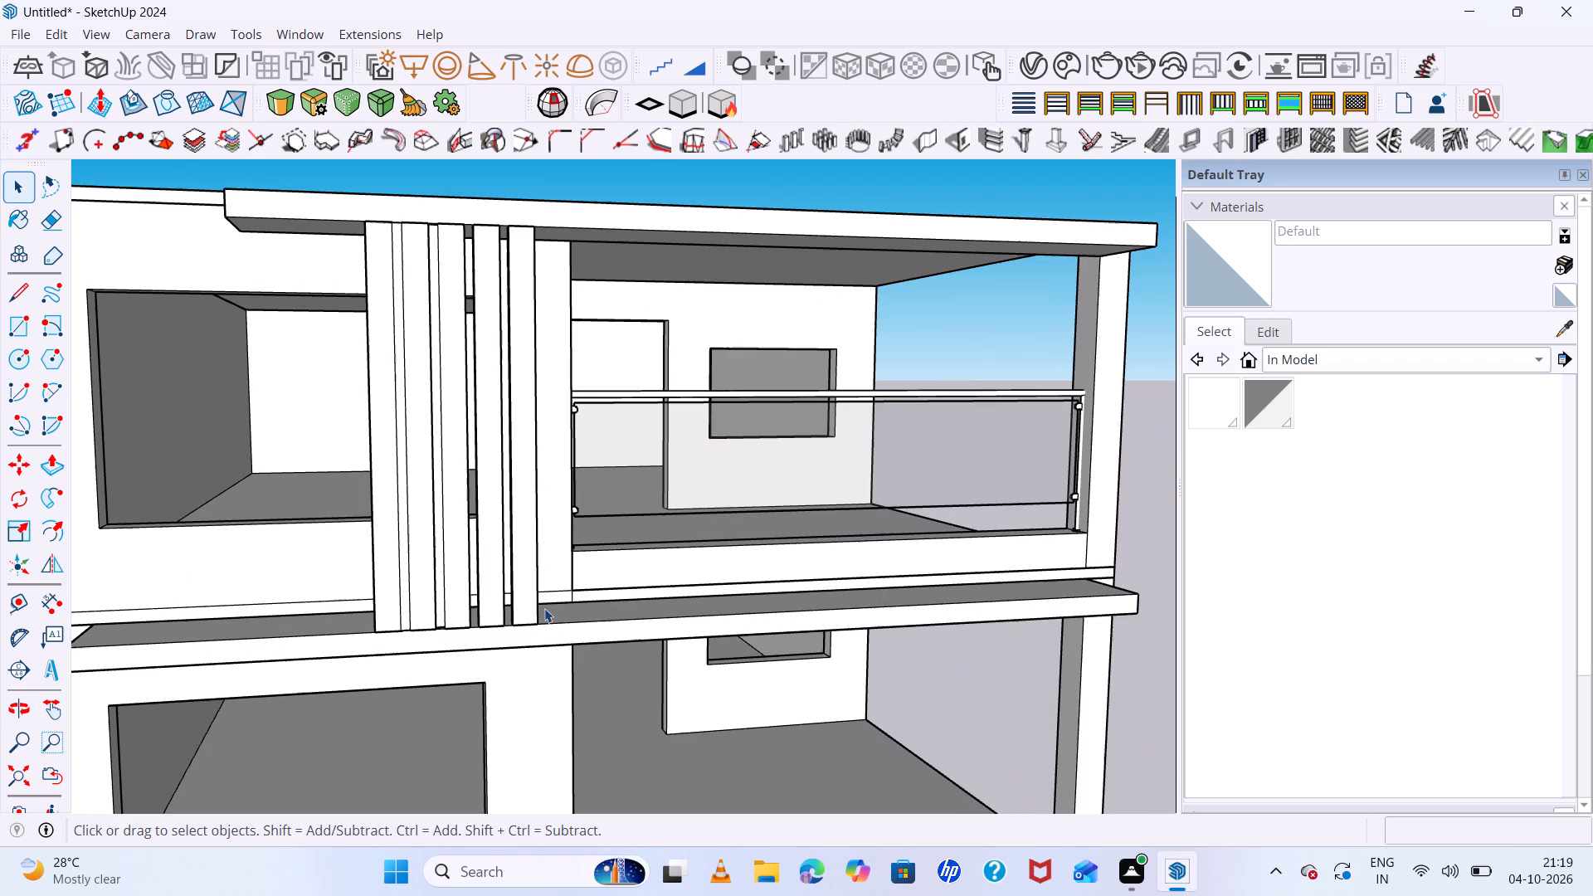
{"action": "triple_click", "coordinate": [528, 607]}
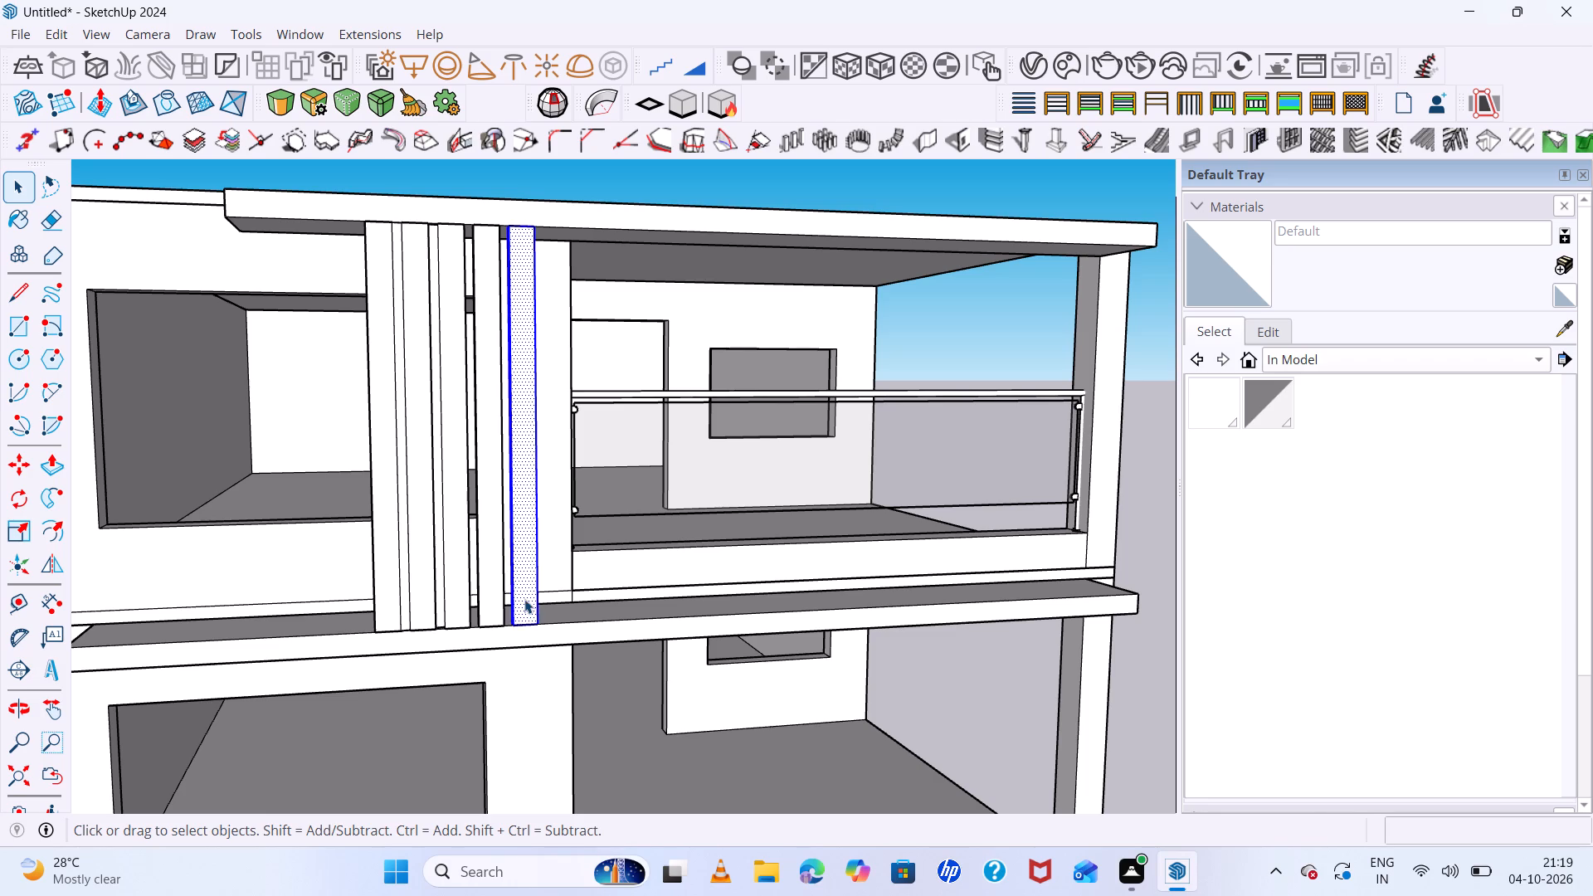
{"action": "key", "text": "m"}
{"action": "left_click", "coordinate": [517, 620], "text": "ctrl"}
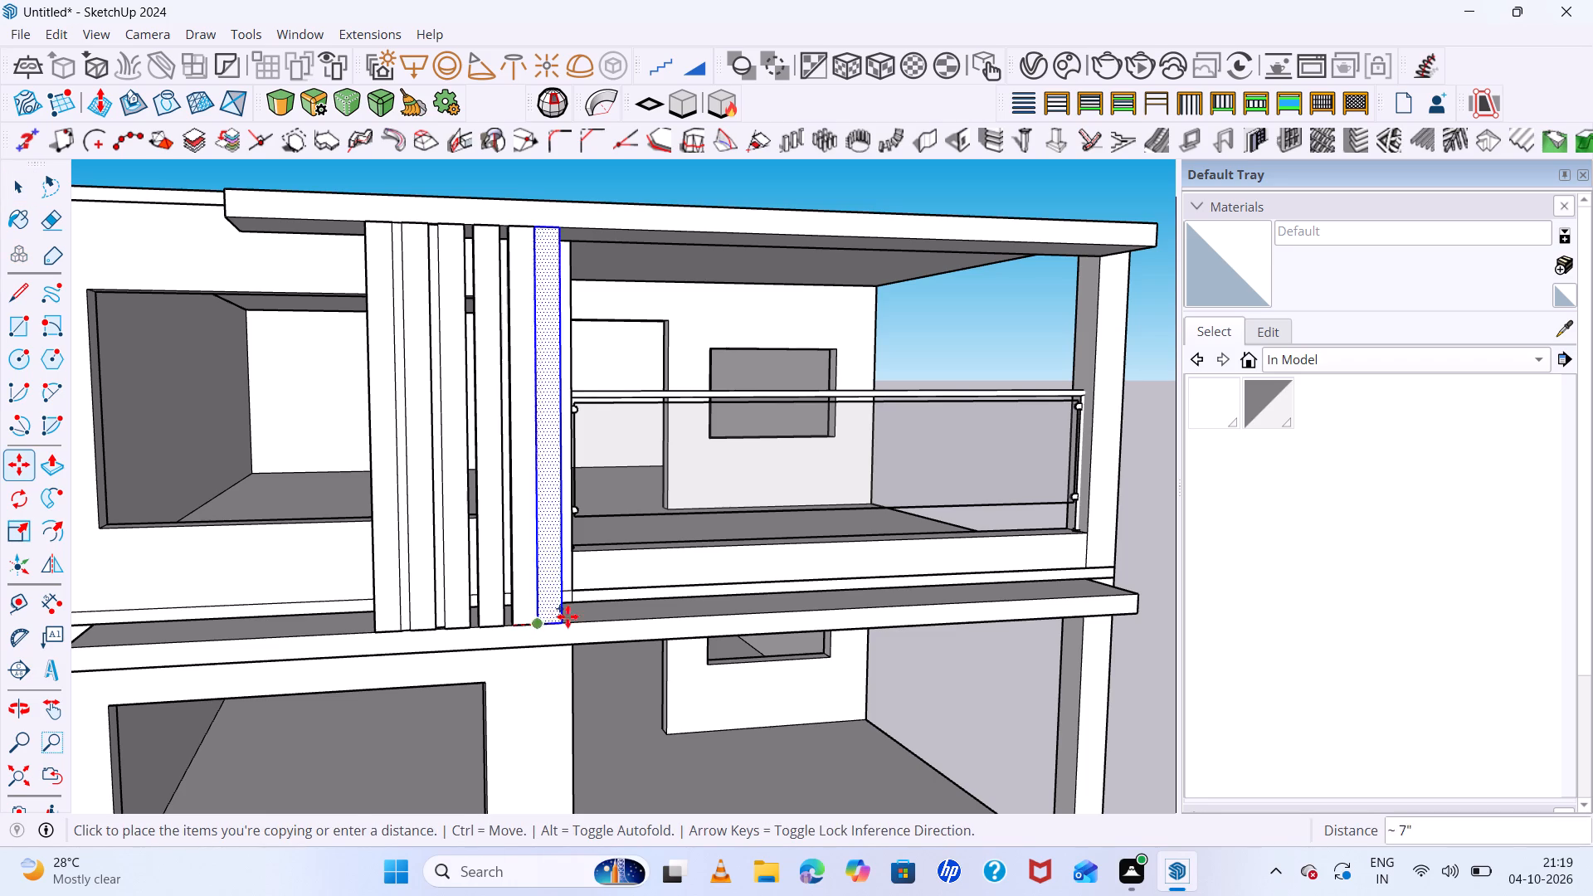
{"action": "key", "text": "Right"}
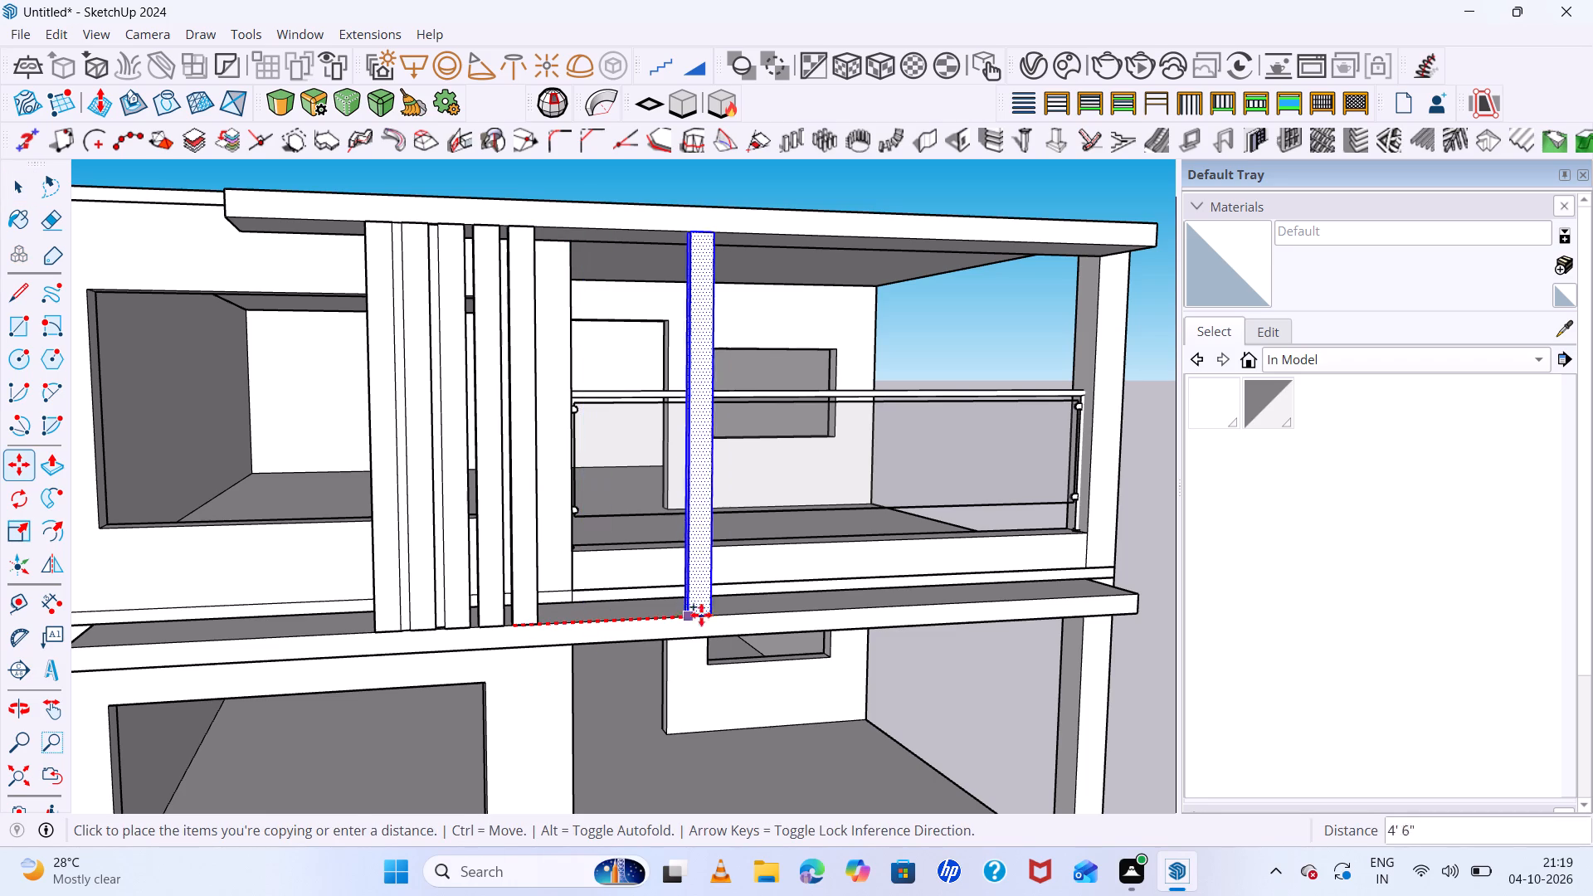
{"action": "left_click", "coordinate": [984, 603]}
Copy the new post 10" along the canopy edge toward the outer column and multiply it as a 2x array.
{"action": "middle_click_drag", "start_coordinate": [1089, 594], "coordinate": [865, 637]}
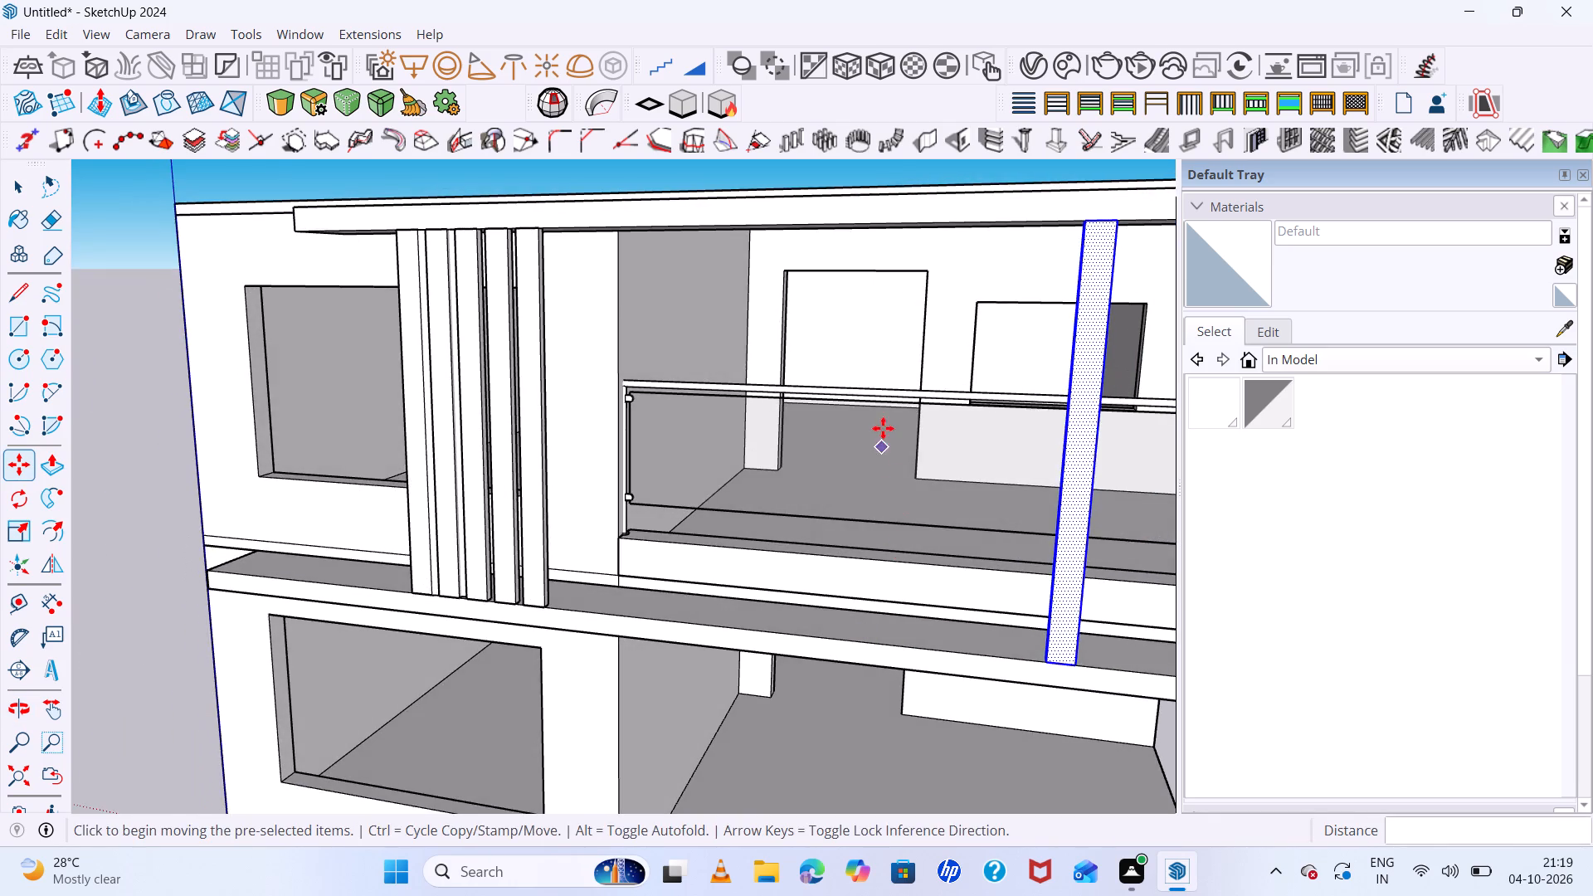
{"action": "scroll", "coordinate": [883, 428], "scroll_direction": "down", "scroll_amount": 6}
{"action": "middle_click_drag", "start_coordinate": [968, 464], "coordinate": [1000, 648]}
{"action": "scroll", "coordinate": [1049, 332], "scroll_direction": "up", "scroll_amount": 13}
{"action": "scroll", "coordinate": [753, 392], "scroll_direction": "down", "scroll_amount": 2}
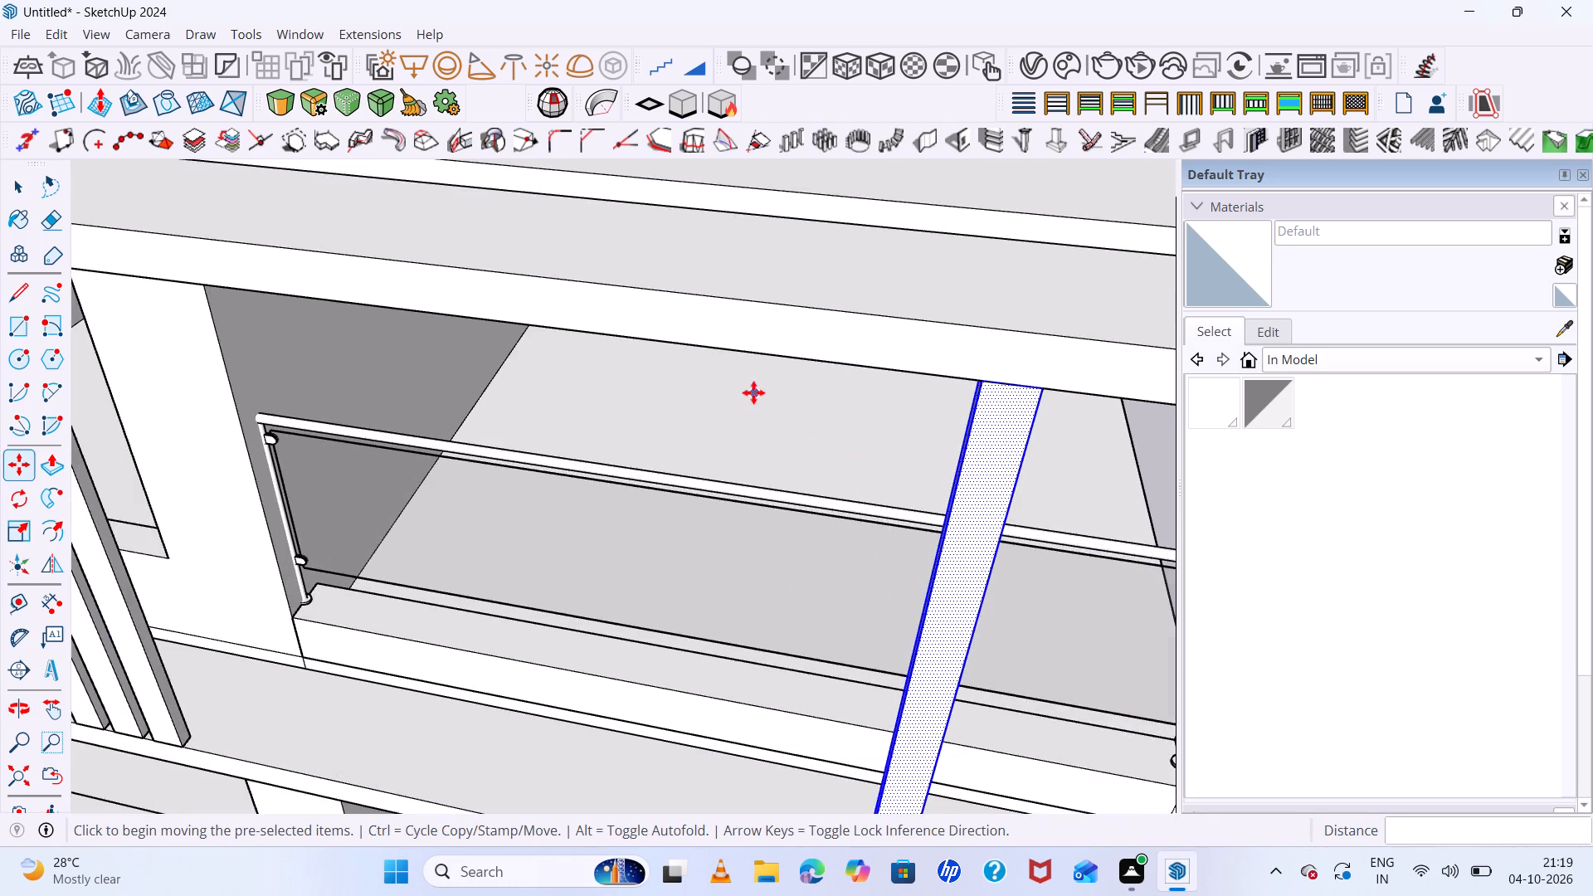
{"action": "scroll", "coordinate": [753, 392], "scroll_direction": "down", "scroll_amount": 12}
{"action": "scroll", "coordinate": [812, 509], "scroll_direction": "up", "scroll_amount": 18}
{"action": "scroll", "coordinate": [762, 500], "scroll_direction": "up", "scroll_amount": 5}
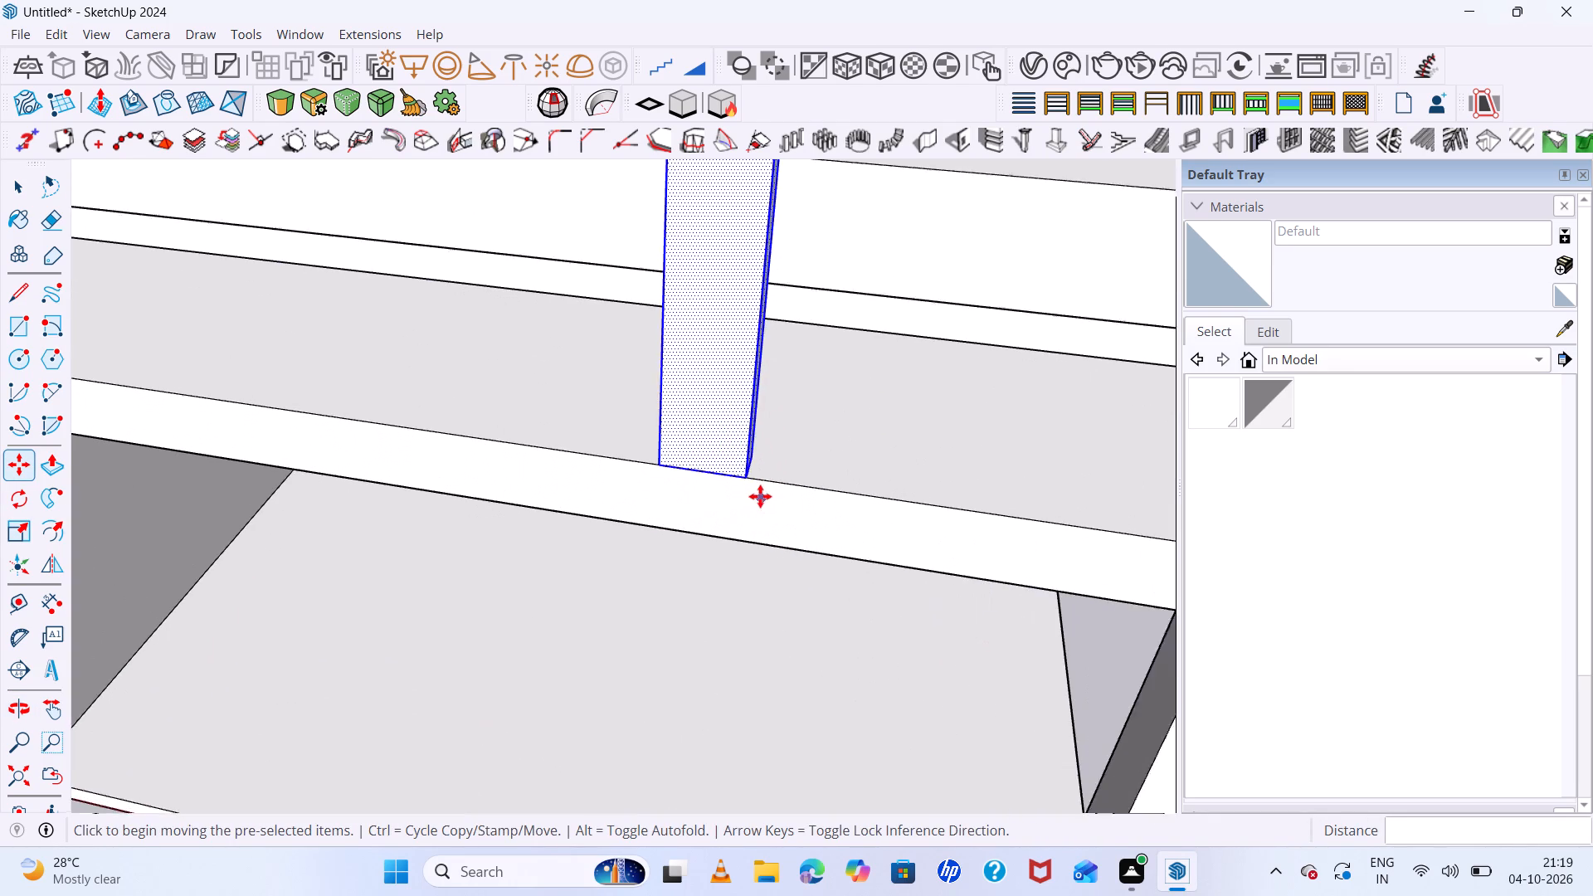
{"action": "left_click", "coordinate": [746, 475]}
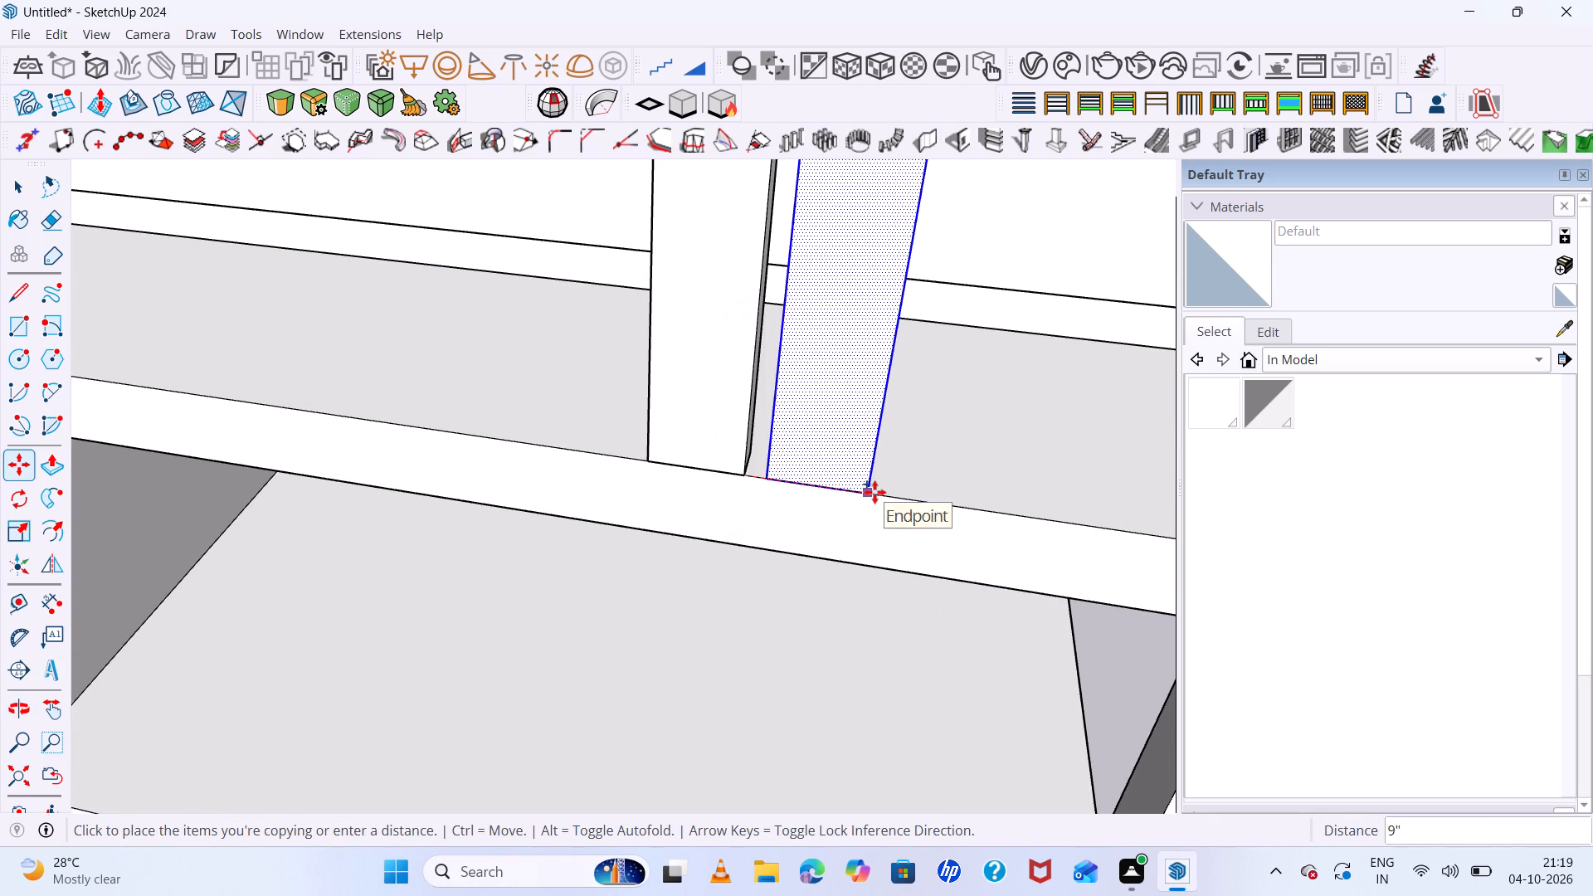
{"action": "left_click", "coordinate": [879, 494]}
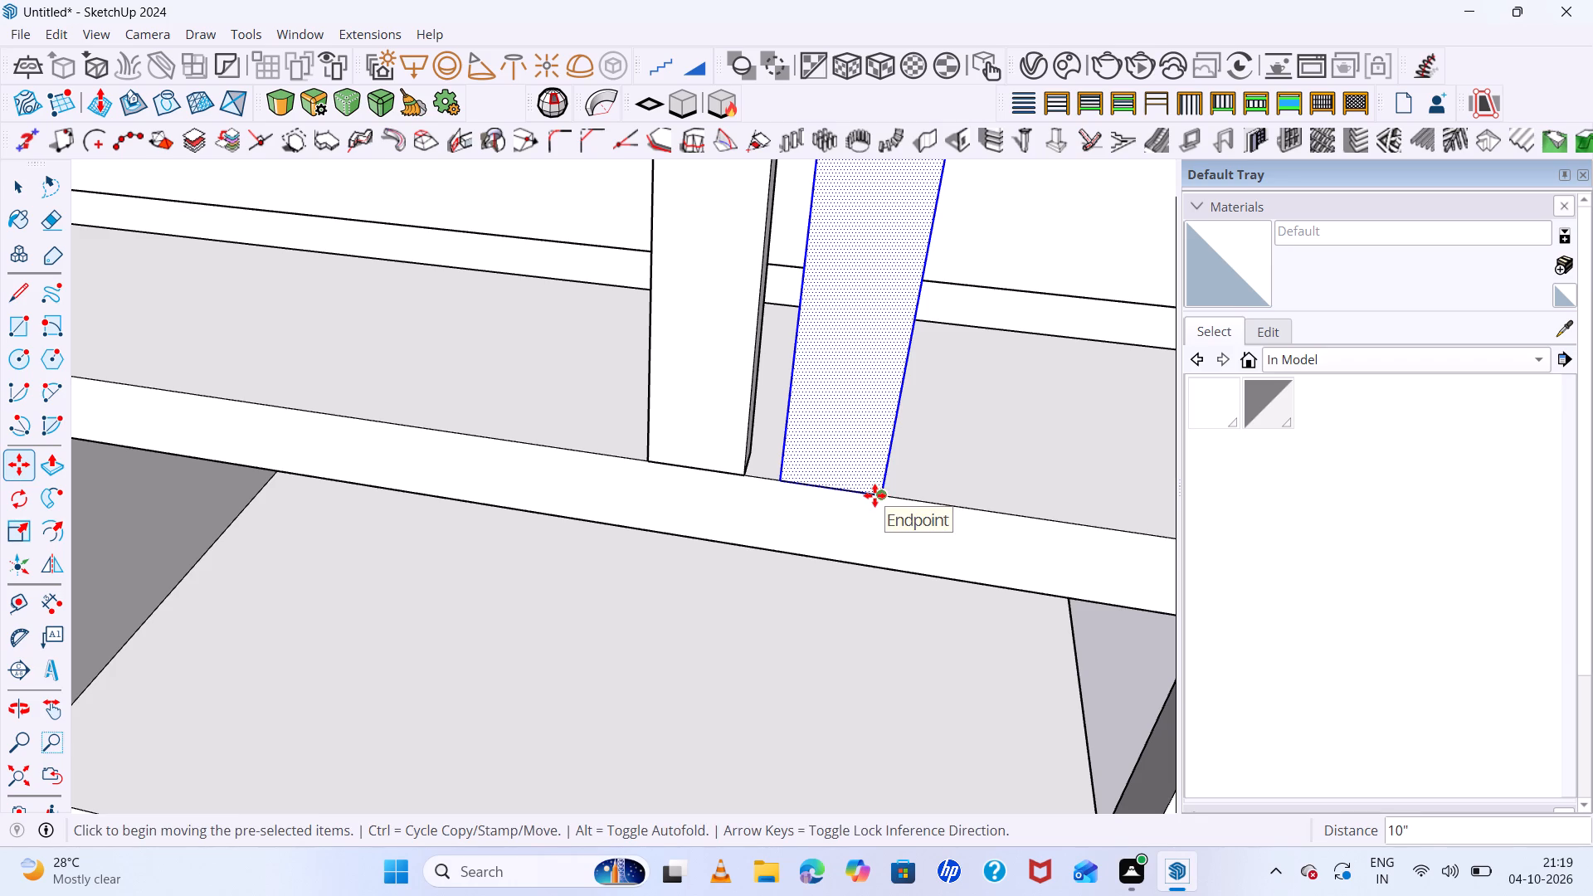
{"action": "key", "text": "2"}
{"action": "key", "text": "x"}
{"action": "key", "text": "Return"}
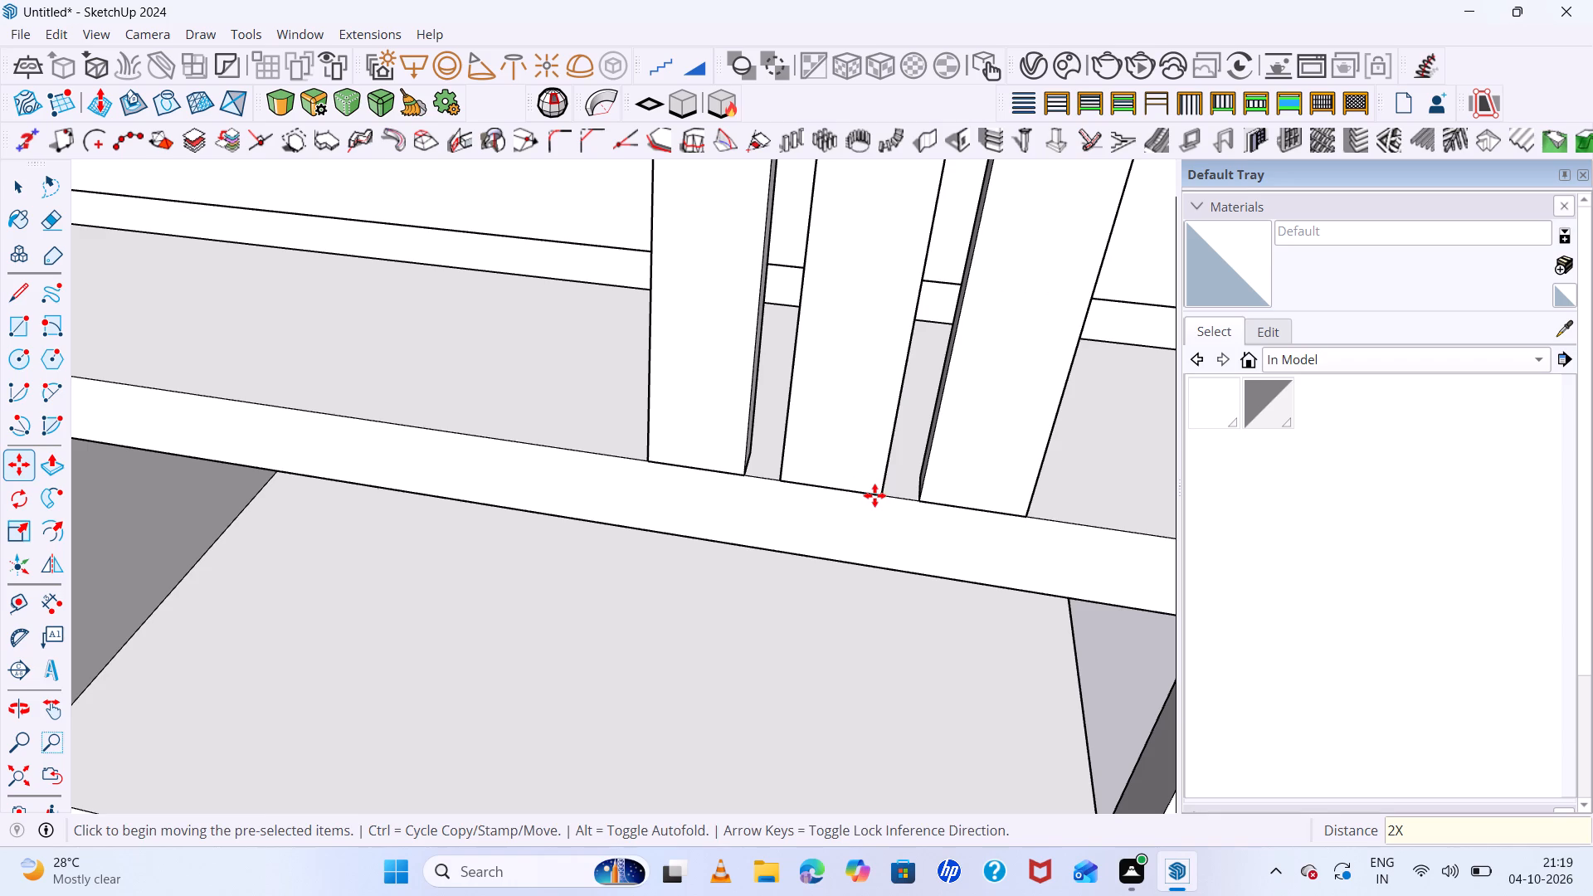
{"action": "key", "text": "3"}
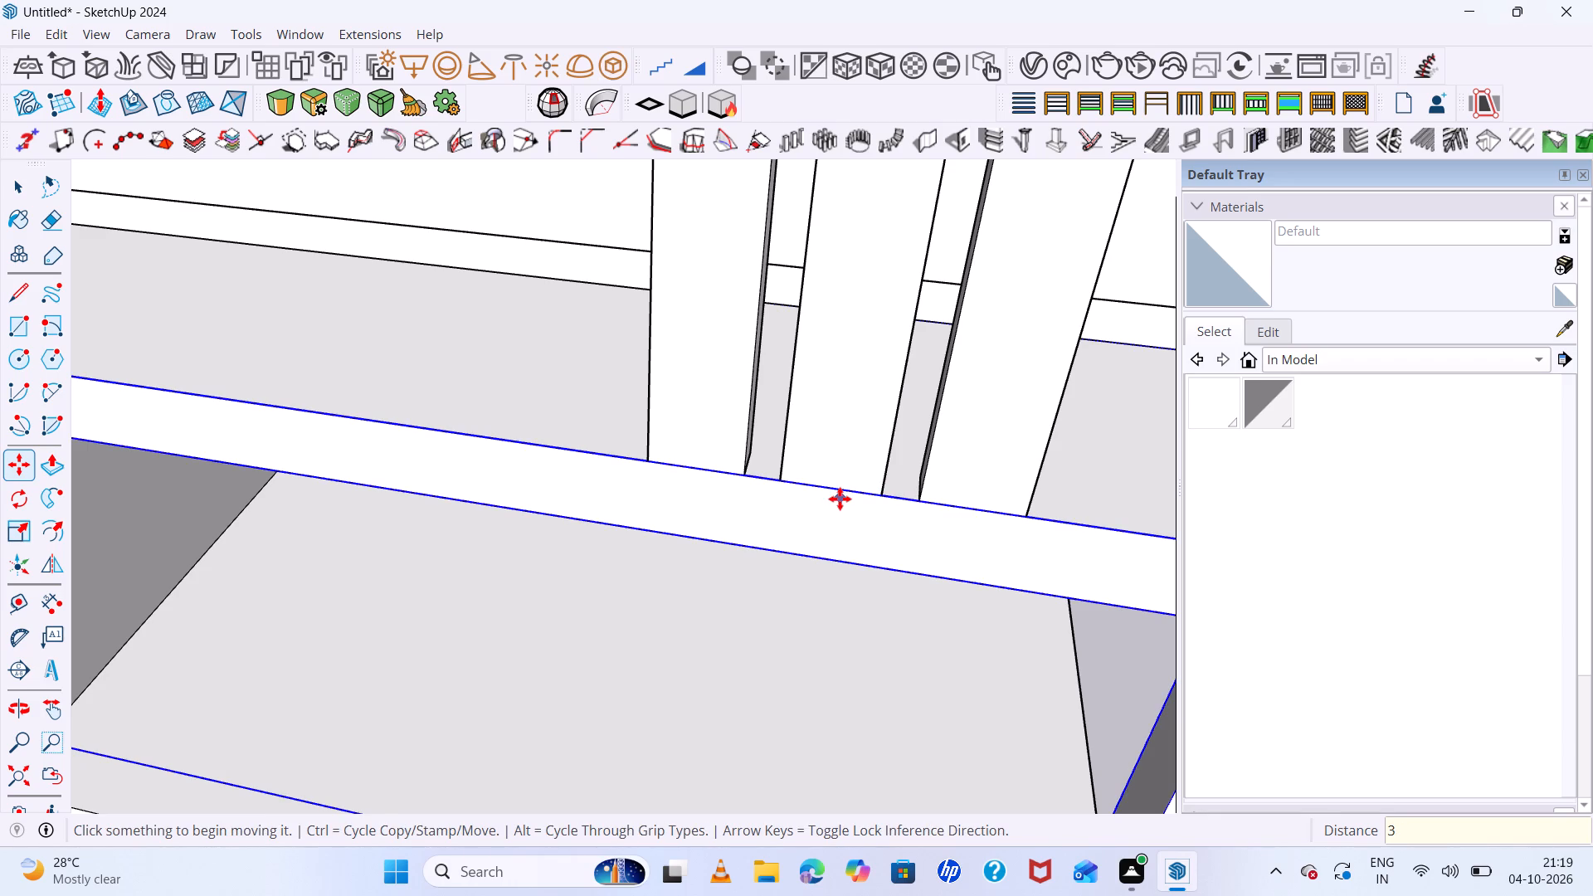
{"action": "key", "text": "BackSpace"}
Multiply the copied post near the balcony's outer column as a 2x array.
{"action": "type", "text": "2X"}
{"action": "key", "text": "Return"}
Copy the outermost post of the second set one spacing further toward the balcony's outer column as a fourth post.
{"action": "scroll", "coordinate": [874, 499], "scroll_direction": "down", "scroll_amount": 14}
{"action": "scroll", "coordinate": [778, 564], "scroll_direction": "down", "scroll_amount": 5}
{"action": "scroll", "coordinate": [943, 626], "scroll_direction": "up", "scroll_amount": 1}
{"action": "middle_click_drag", "start_coordinate": [946, 626], "coordinate": [1012, 444]}
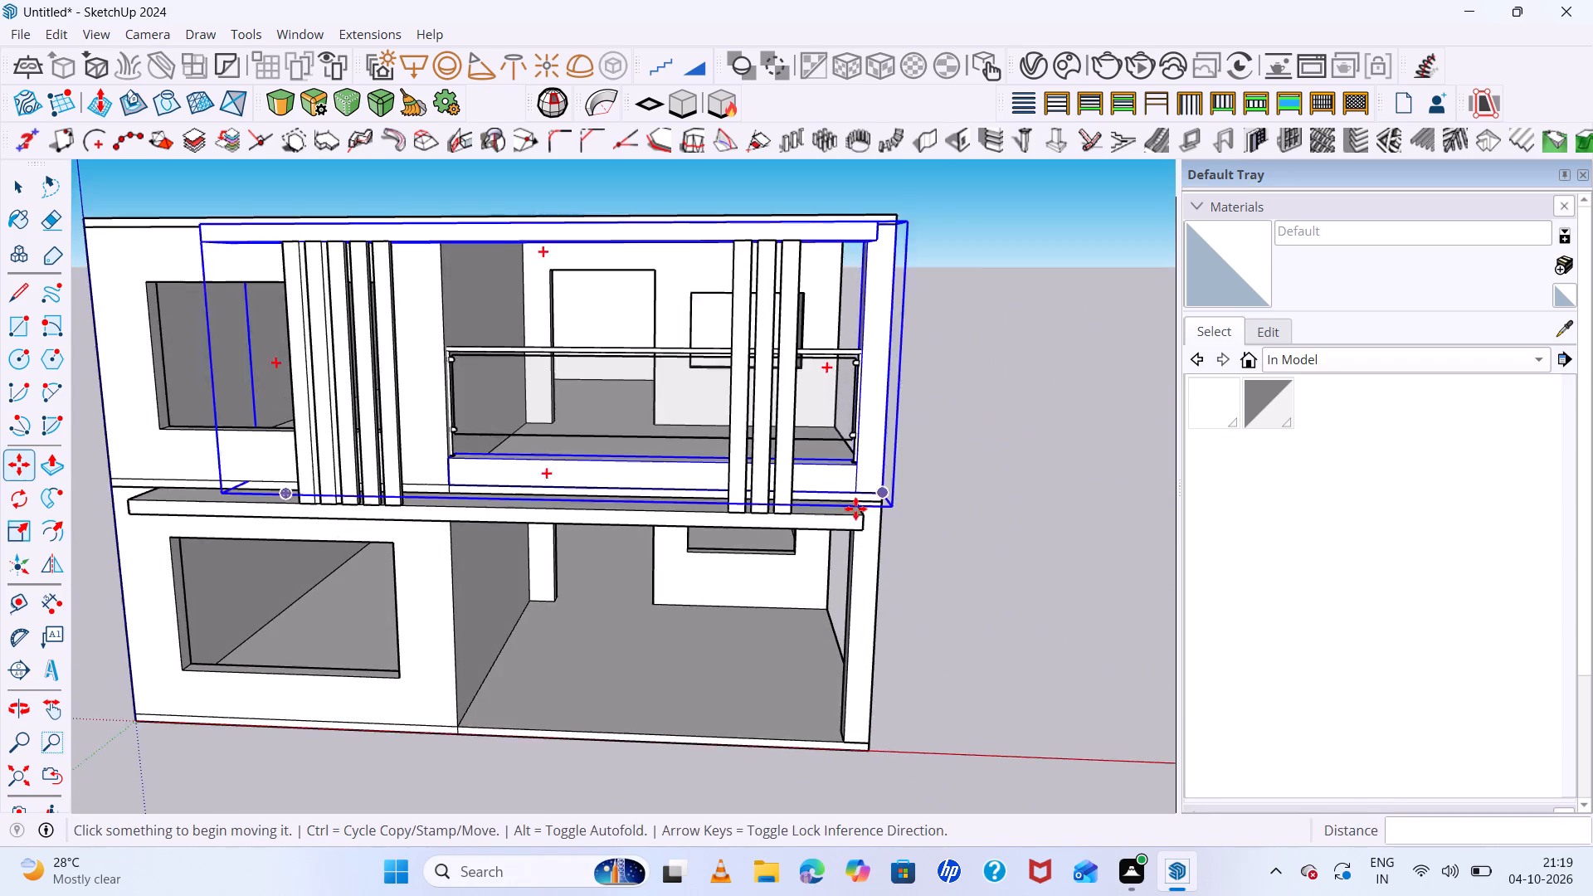
{"action": "scroll", "coordinate": [833, 518], "scroll_direction": "up", "scroll_amount": 6}
{"action": "key", "text": "space"}
{"action": "left_click", "coordinate": [751, 488]}
{"action": "triple_click", "coordinate": [738, 492]}
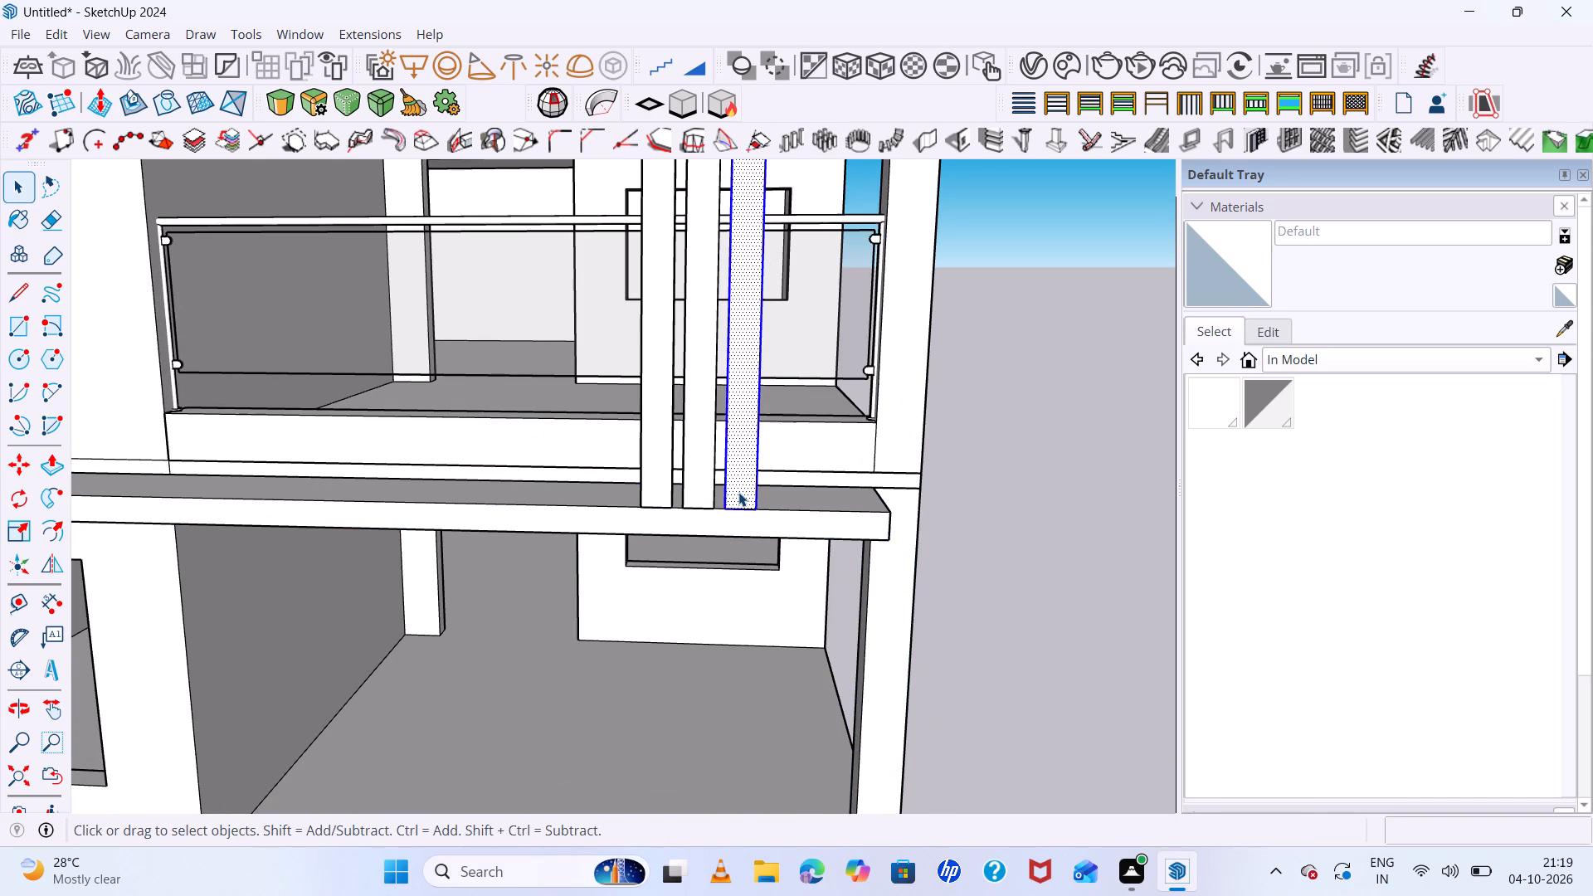
{"action": "key", "text": "m"}
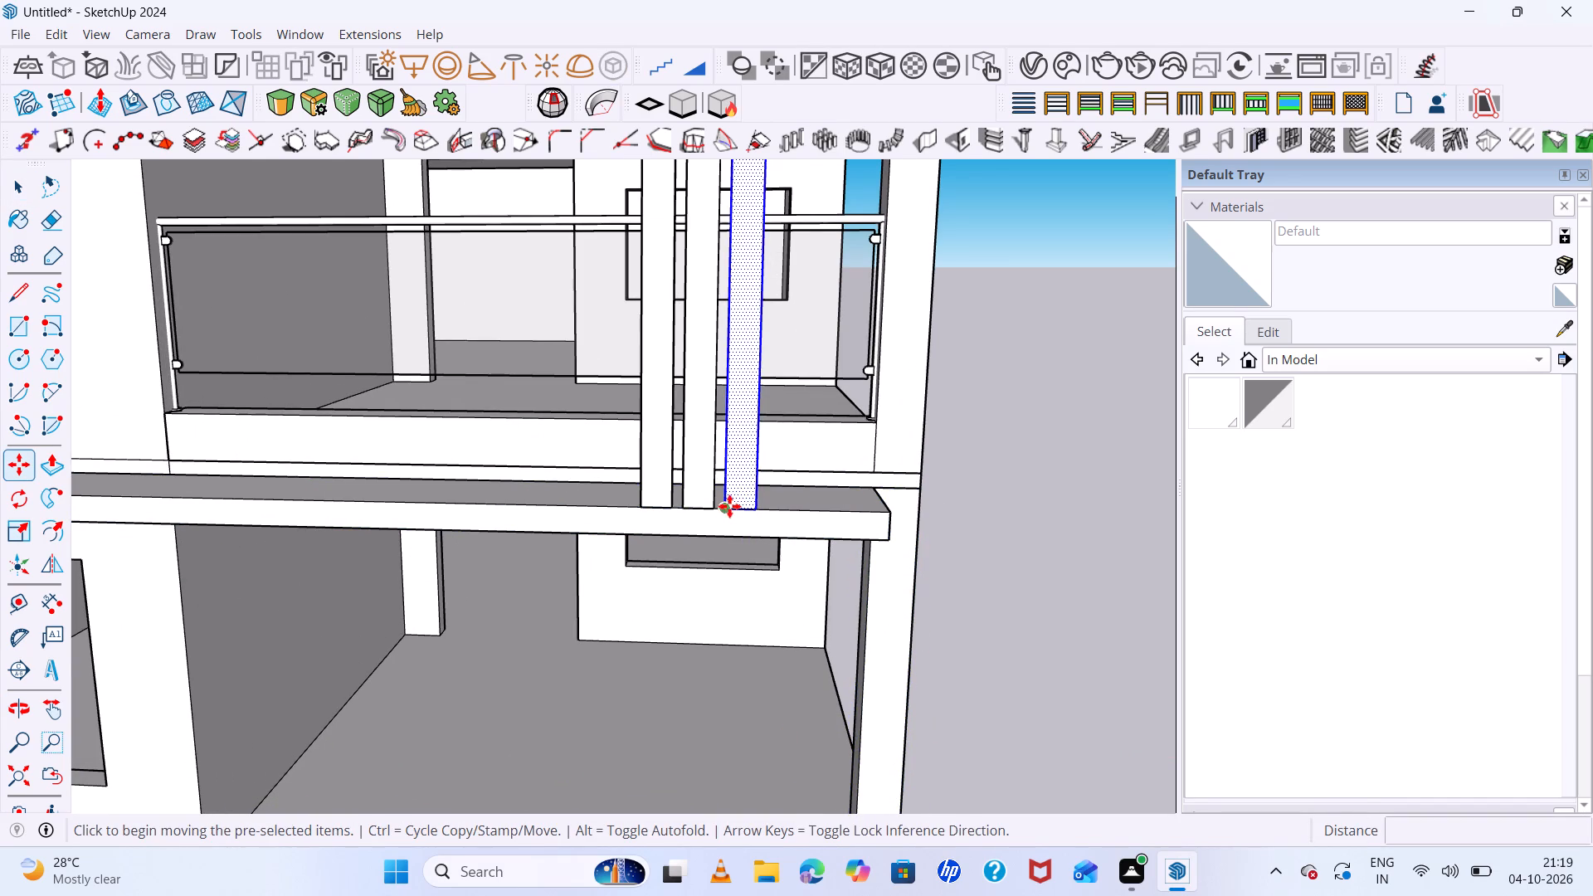
{"action": "left_click", "coordinate": [729, 506]}
{"action": "left_click", "coordinate": [766, 506]}
{"action": "scroll", "coordinate": [701, 513], "scroll_direction": "down", "scroll_amount": 7}
{"action": "scroll", "coordinate": [876, 577], "scroll_direction": "up", "scroll_amount": 1}
{"action": "middle_click_drag", "start_coordinate": [881, 578], "coordinate": [1003, 546]}
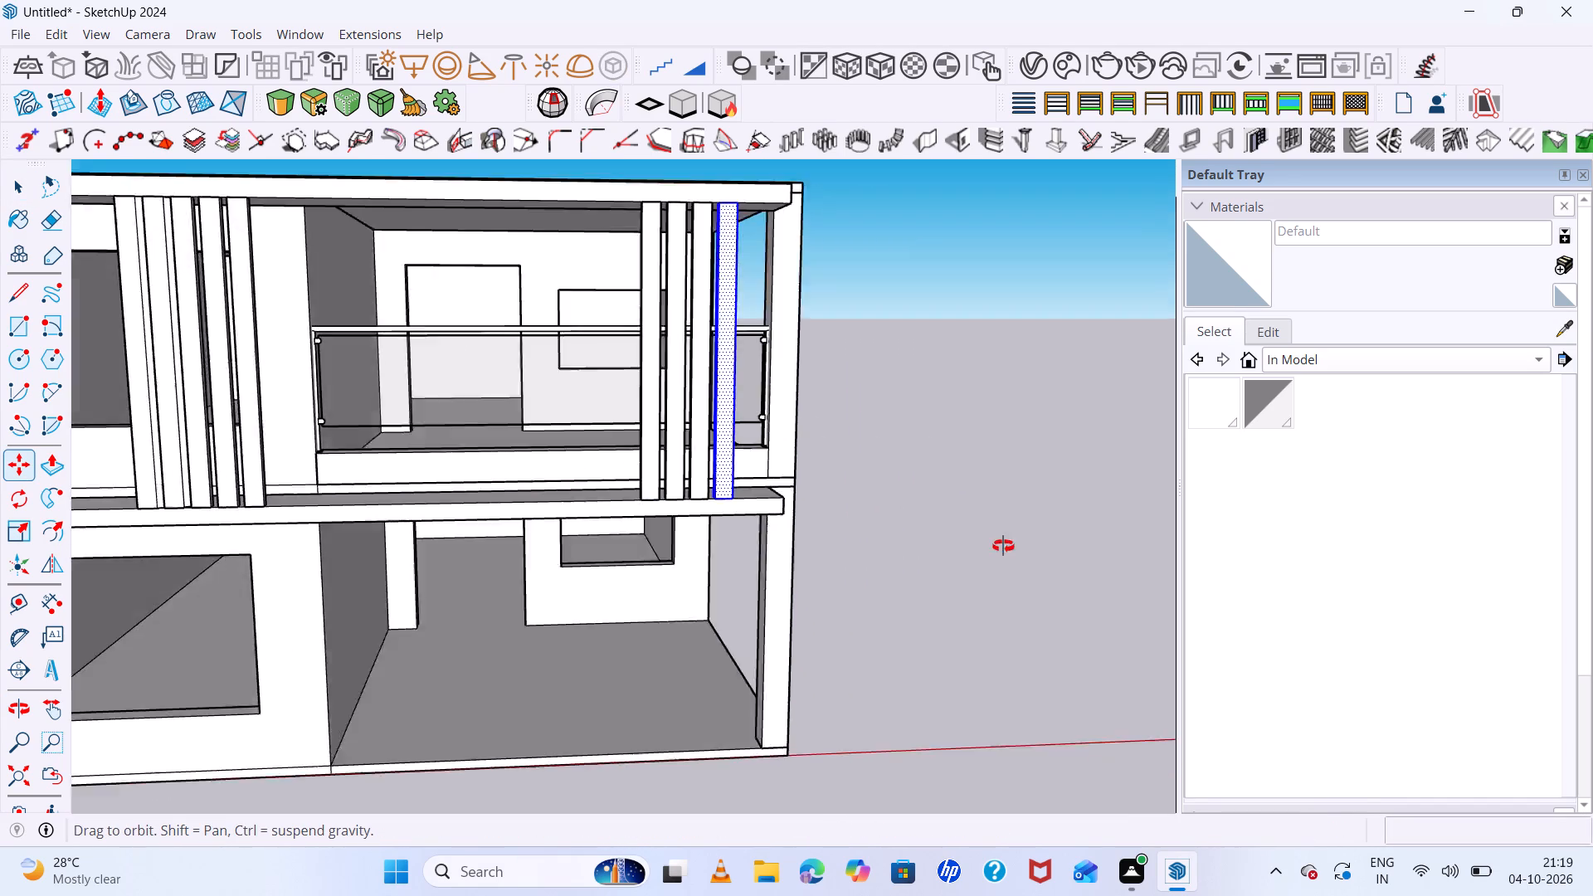
{"action": "middle_click_drag", "start_coordinate": [1003, 546], "coordinate": [897, 499]}
{"action": "key", "text": "space"}
{"action": "left_click", "coordinate": [932, 436]}
Examine the front façade, both post sets and the canopies from several angles and distances.
{"action": "scroll", "coordinate": [790, 498], "scroll_direction": "down", "scroll_amount": 7}
{"action": "middle_click_drag", "start_coordinate": [858, 558], "coordinate": [1011, 601]}
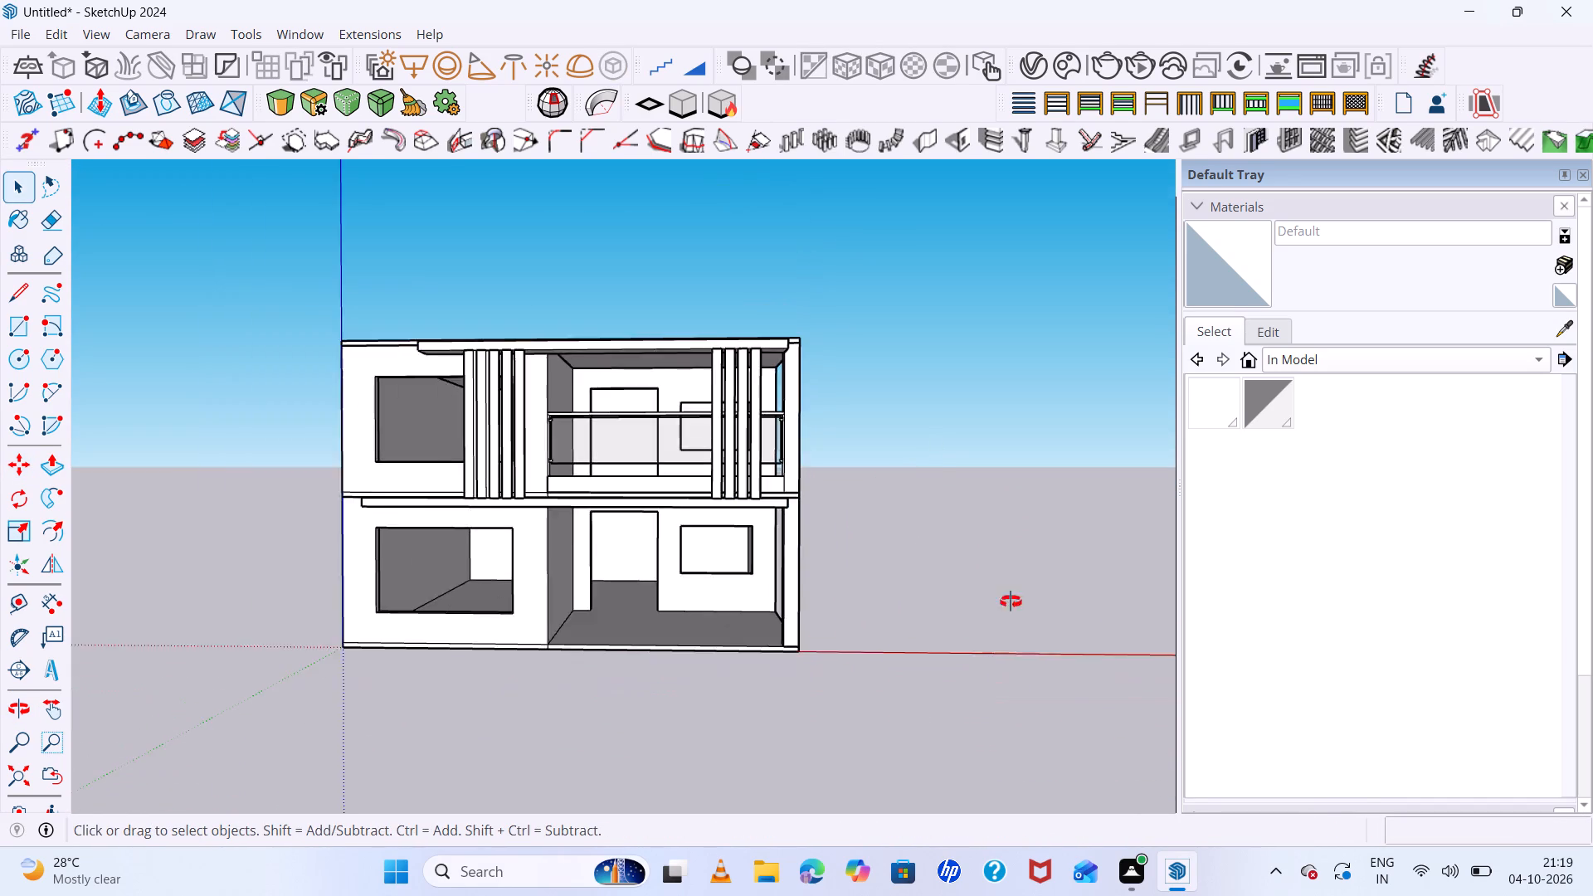
{"action": "middle_click_drag", "start_coordinate": [1011, 601], "coordinate": [892, 536]}
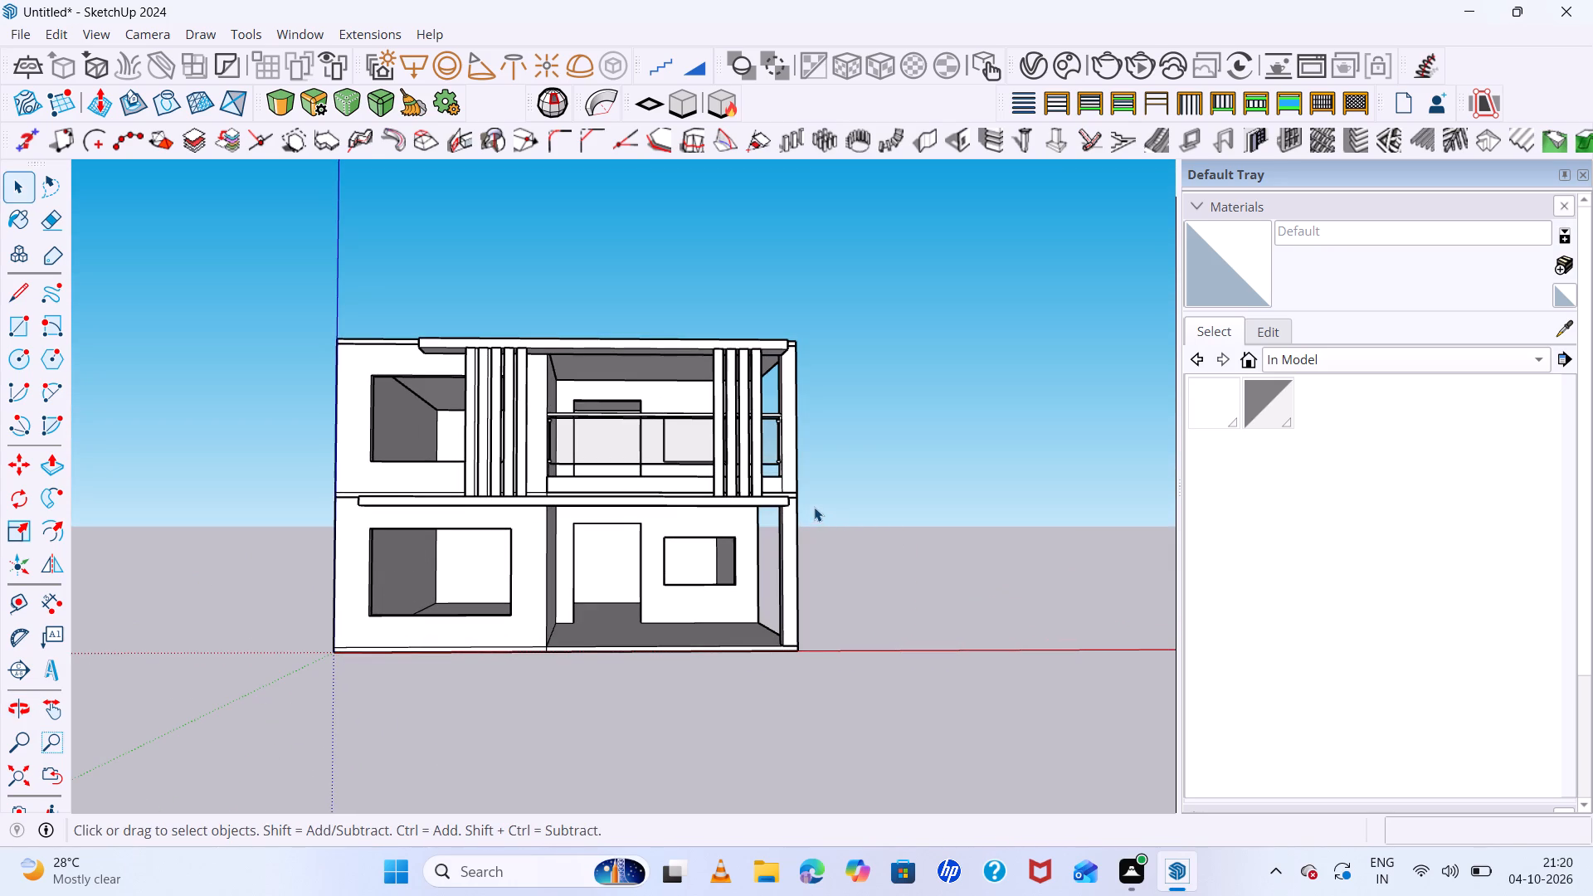
{"action": "middle_click_drag", "start_coordinate": [828, 548], "coordinate": [582, 542]}
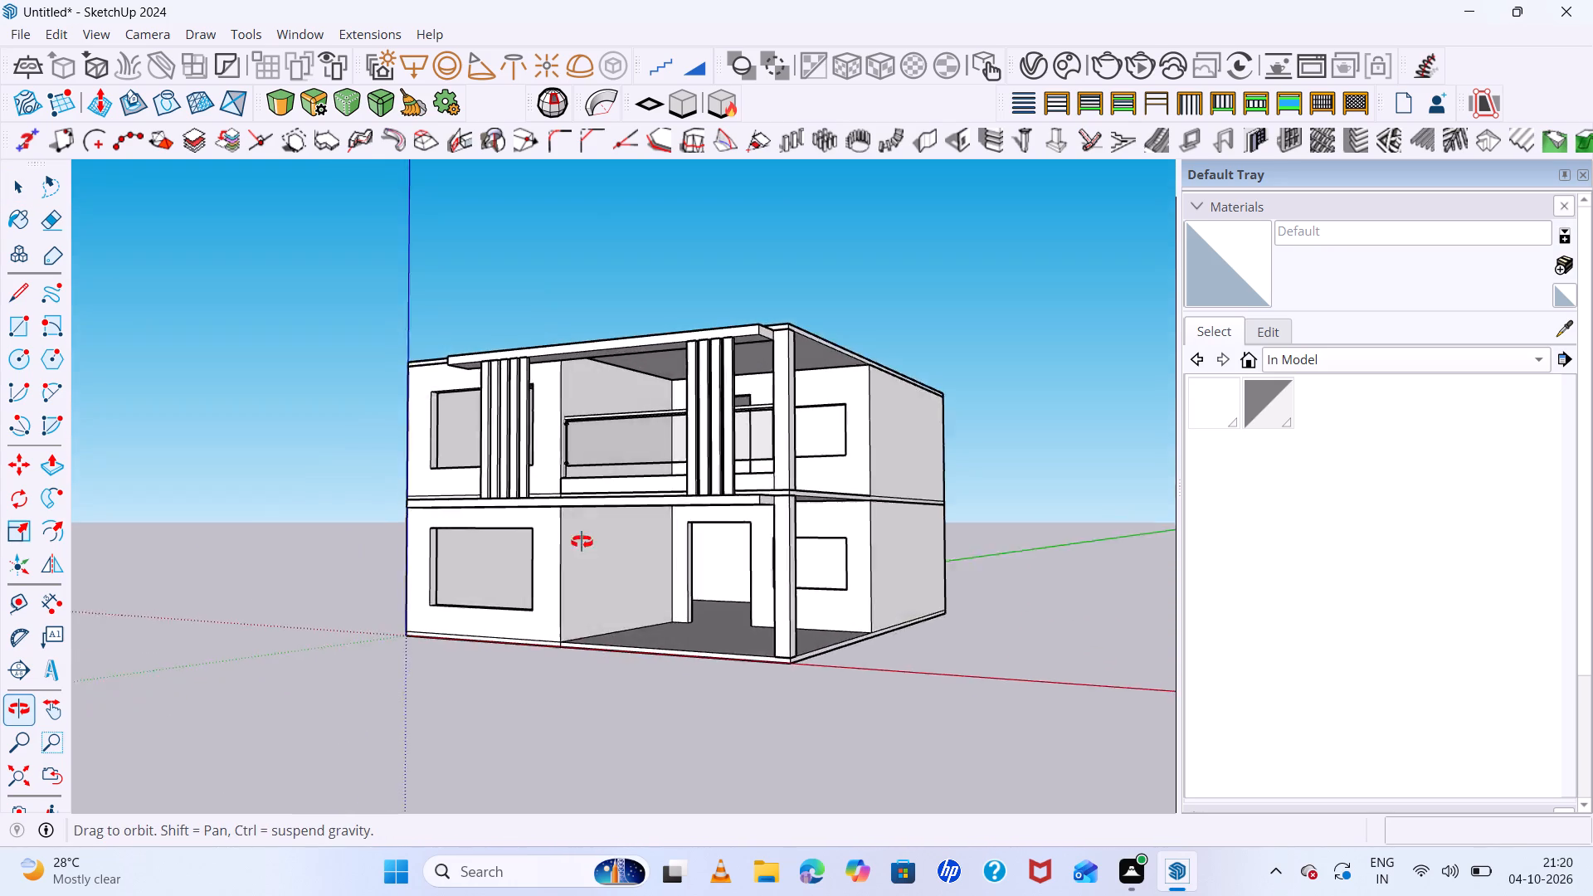
{"action": "middle_click_drag", "start_coordinate": [582, 542], "coordinate": [876, 606]}
{"action": "scroll", "coordinate": [601, 435], "scroll_direction": "up", "scroll_amount": 7}
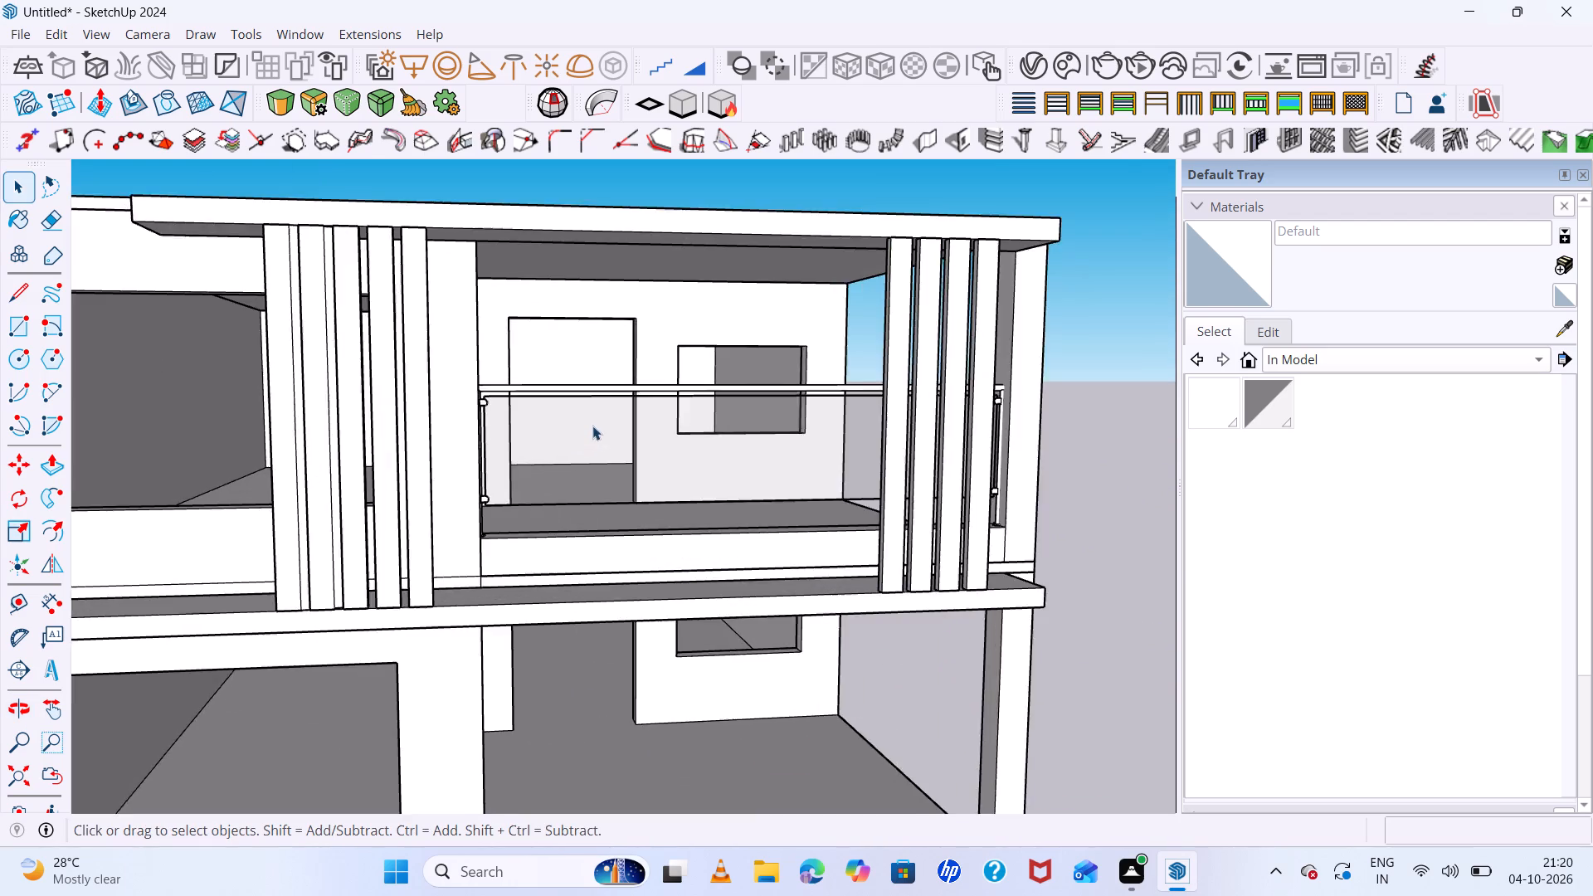
{"action": "scroll", "coordinate": [592, 426], "scroll_direction": "up", "scroll_amount": 5}
{"action": "middle_click_drag", "start_coordinate": [686, 500], "coordinate": [472, 217]}
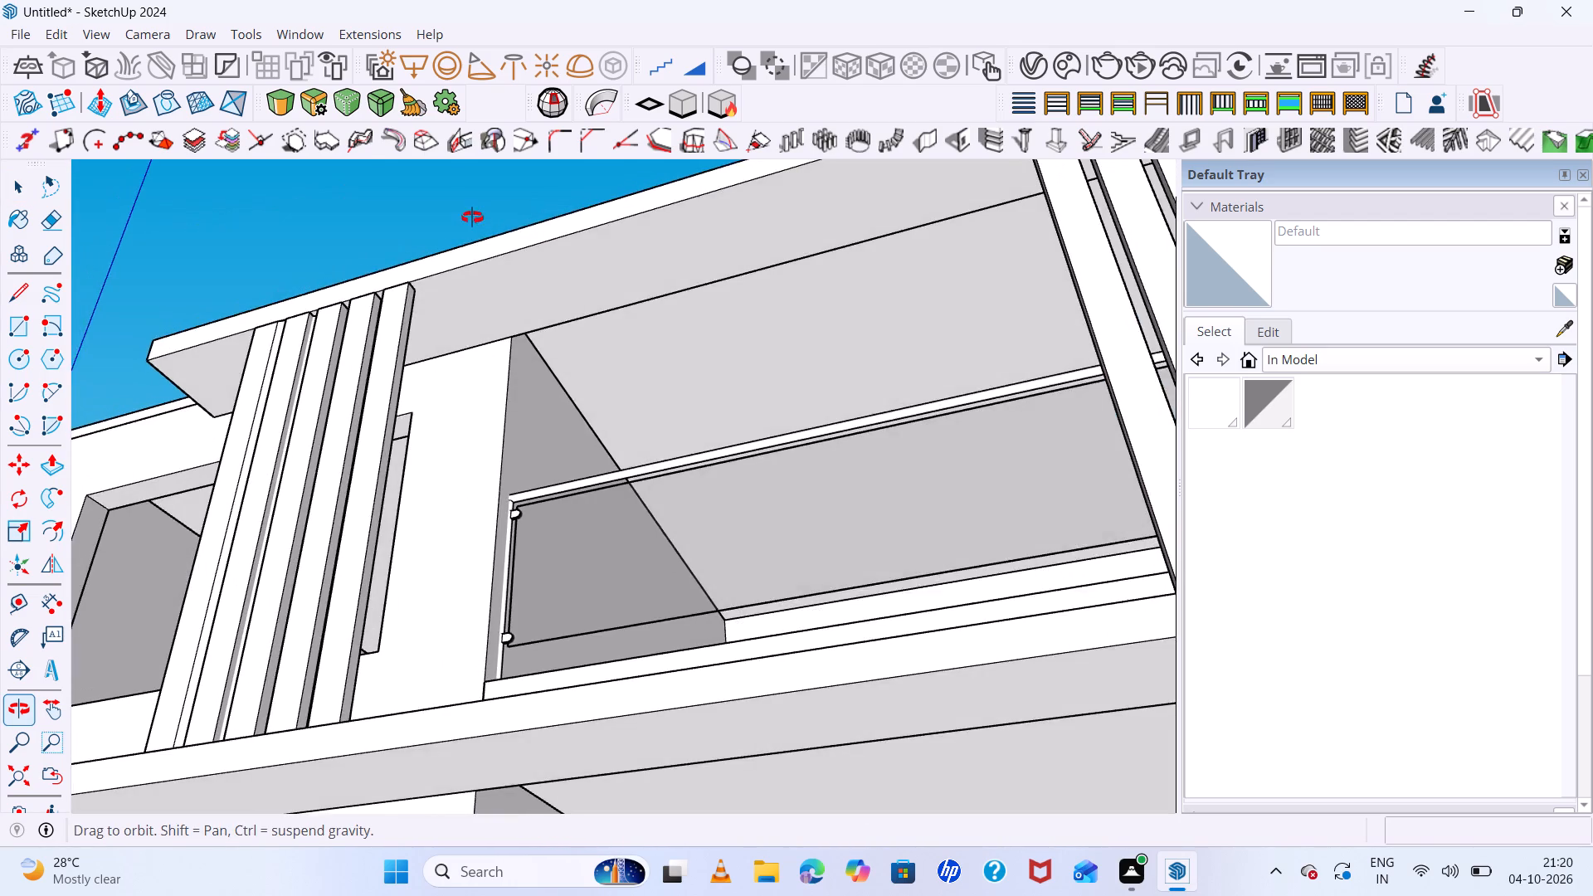
{"action": "middle_click_drag", "start_coordinate": [472, 217], "coordinate": [776, 395]}
{"action": "scroll", "coordinate": [729, 359], "scroll_direction": "down", "scroll_amount": 12}
{"action": "middle_click_drag", "start_coordinate": [887, 404], "coordinate": [813, 454]}
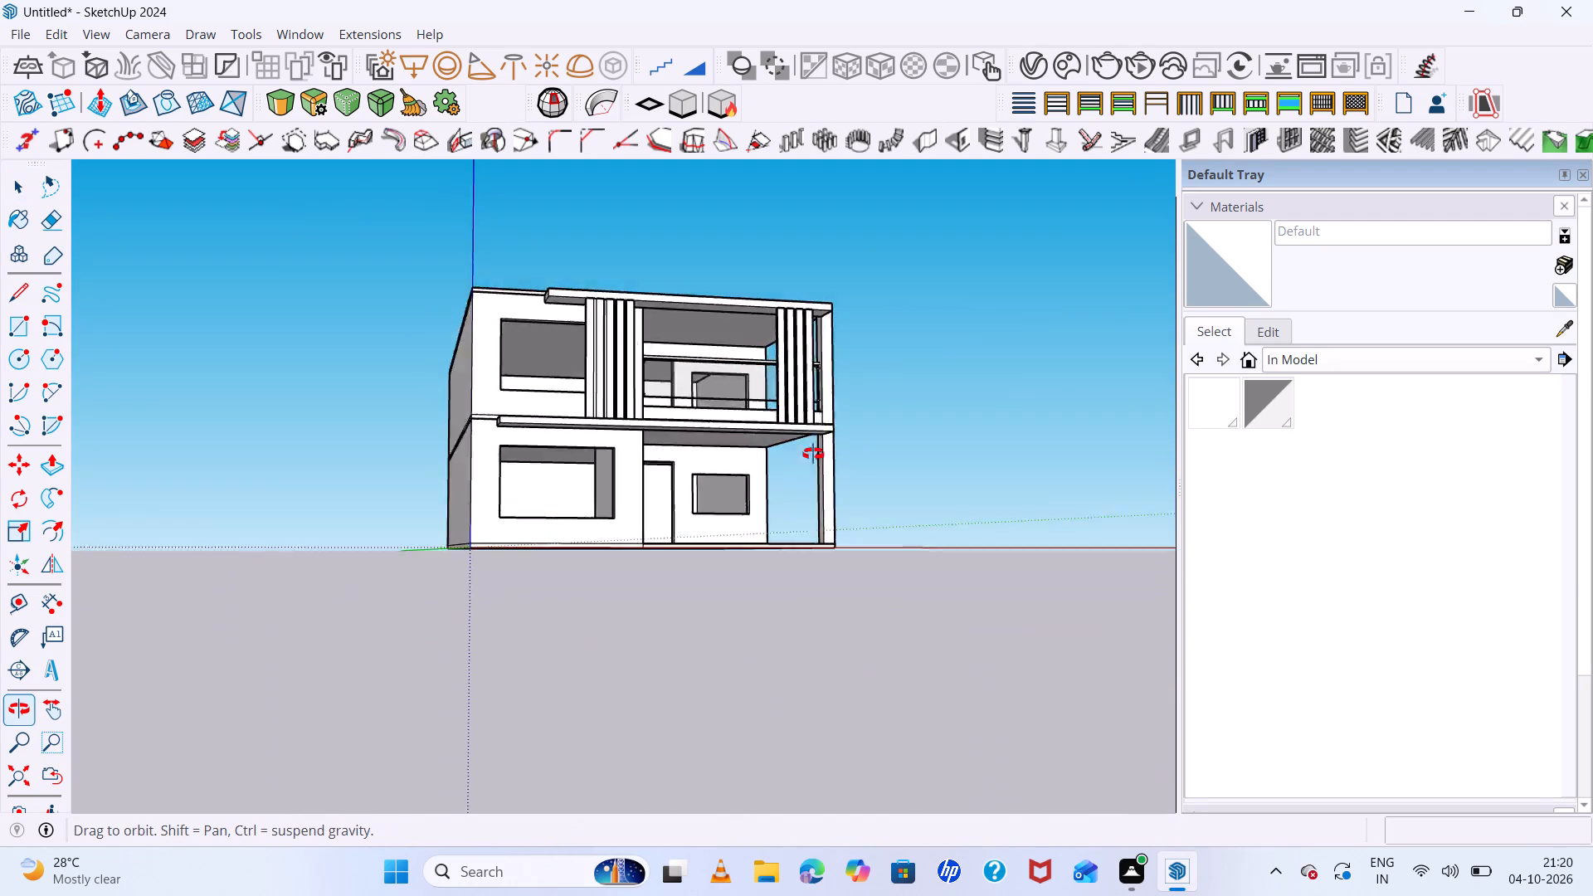
{"action": "middle_click_drag", "start_coordinate": [813, 454], "coordinate": [680, 528]}
{"action": "middle_click", "coordinate": [680, 528]}
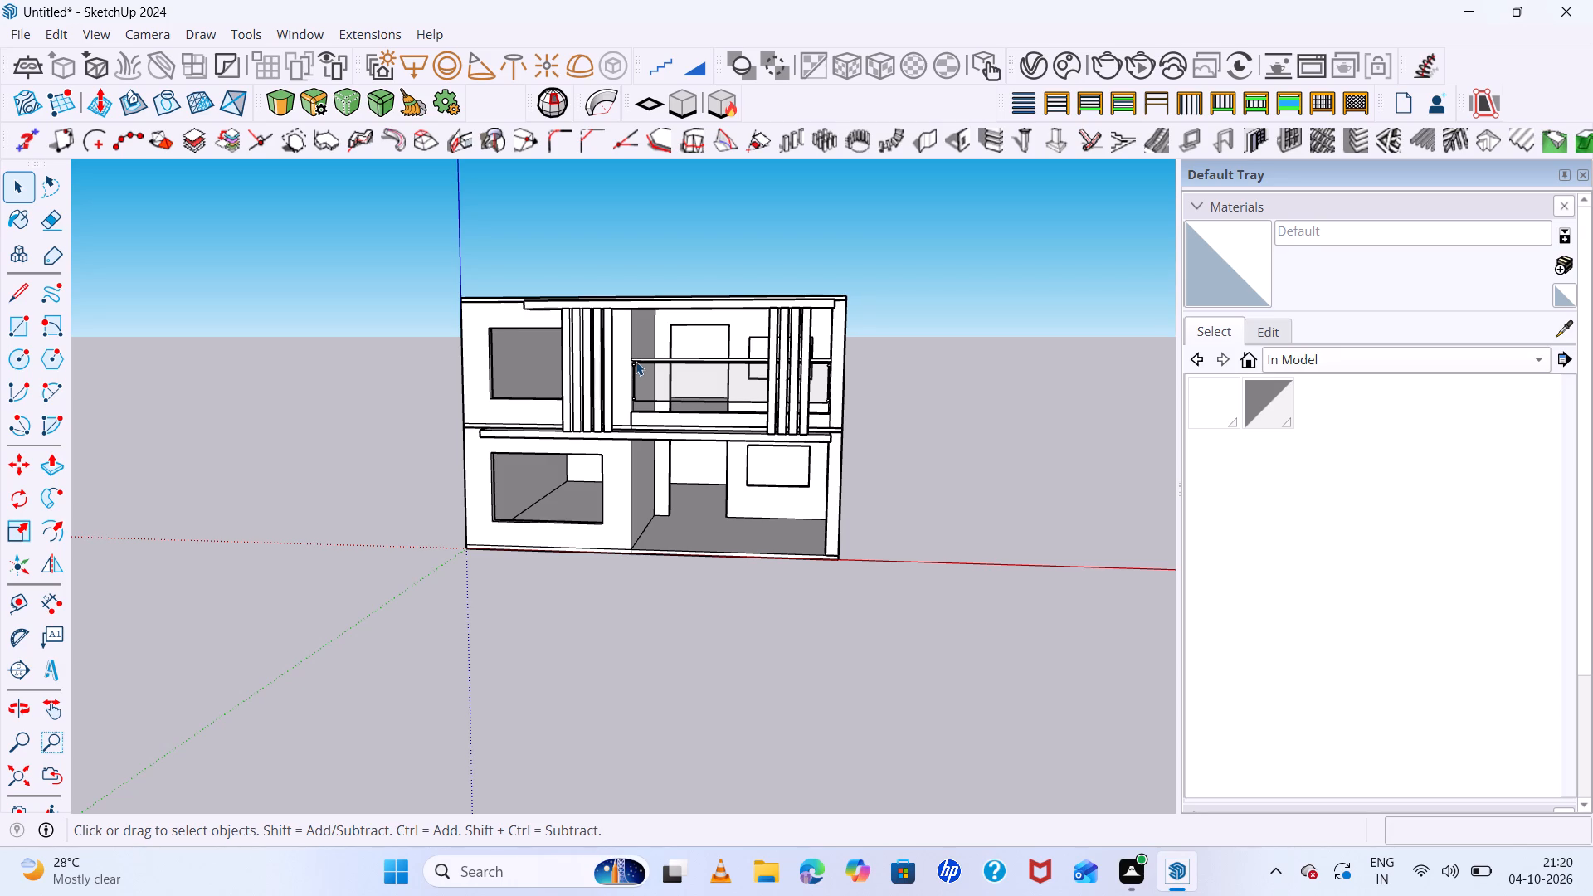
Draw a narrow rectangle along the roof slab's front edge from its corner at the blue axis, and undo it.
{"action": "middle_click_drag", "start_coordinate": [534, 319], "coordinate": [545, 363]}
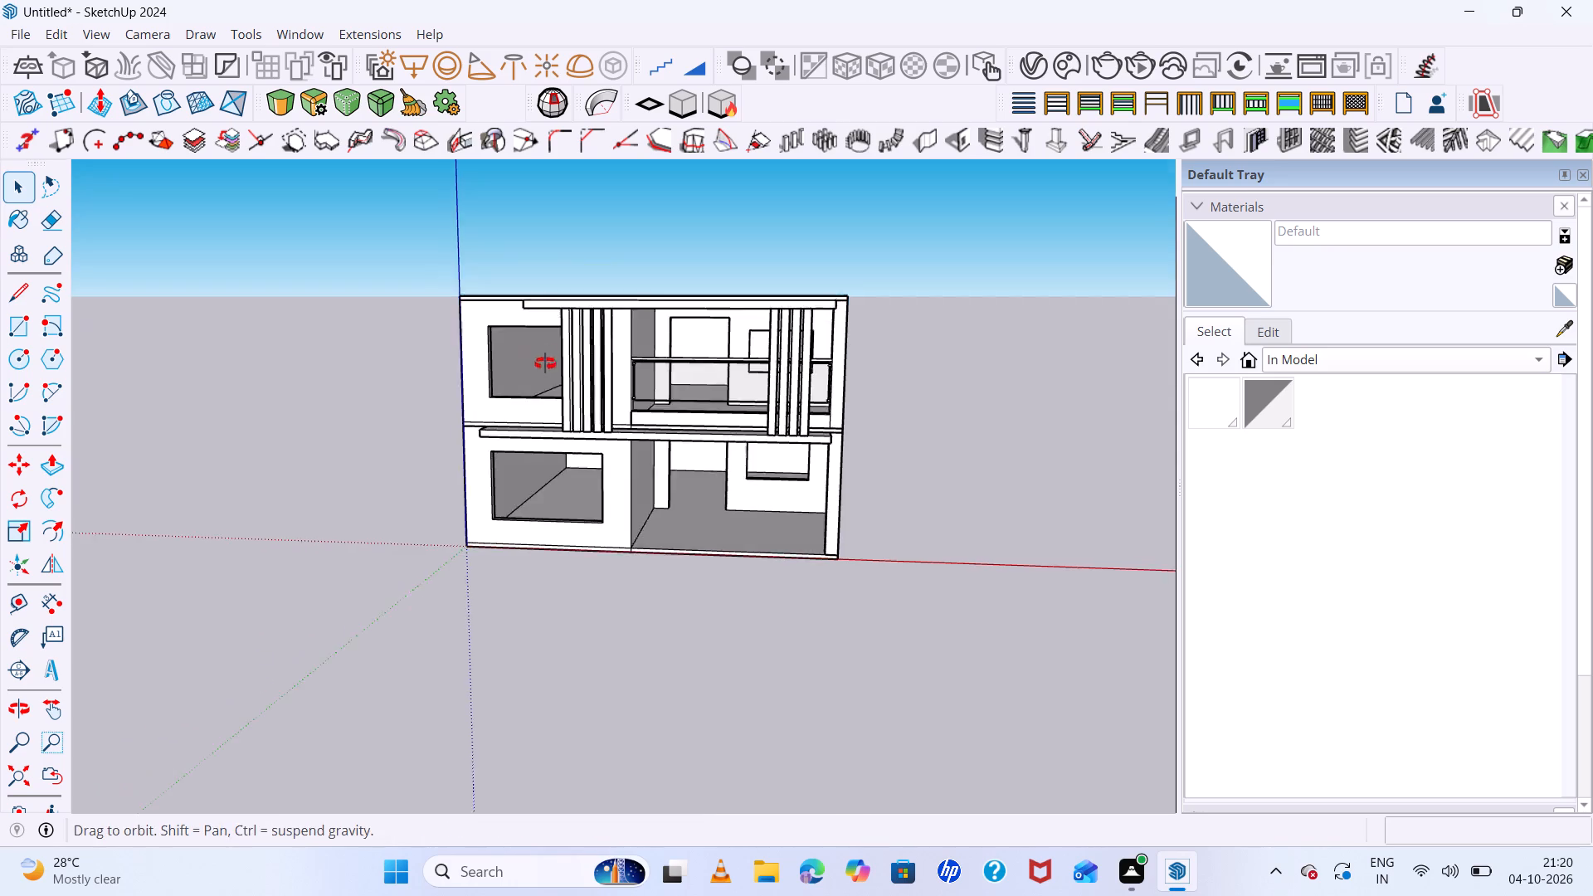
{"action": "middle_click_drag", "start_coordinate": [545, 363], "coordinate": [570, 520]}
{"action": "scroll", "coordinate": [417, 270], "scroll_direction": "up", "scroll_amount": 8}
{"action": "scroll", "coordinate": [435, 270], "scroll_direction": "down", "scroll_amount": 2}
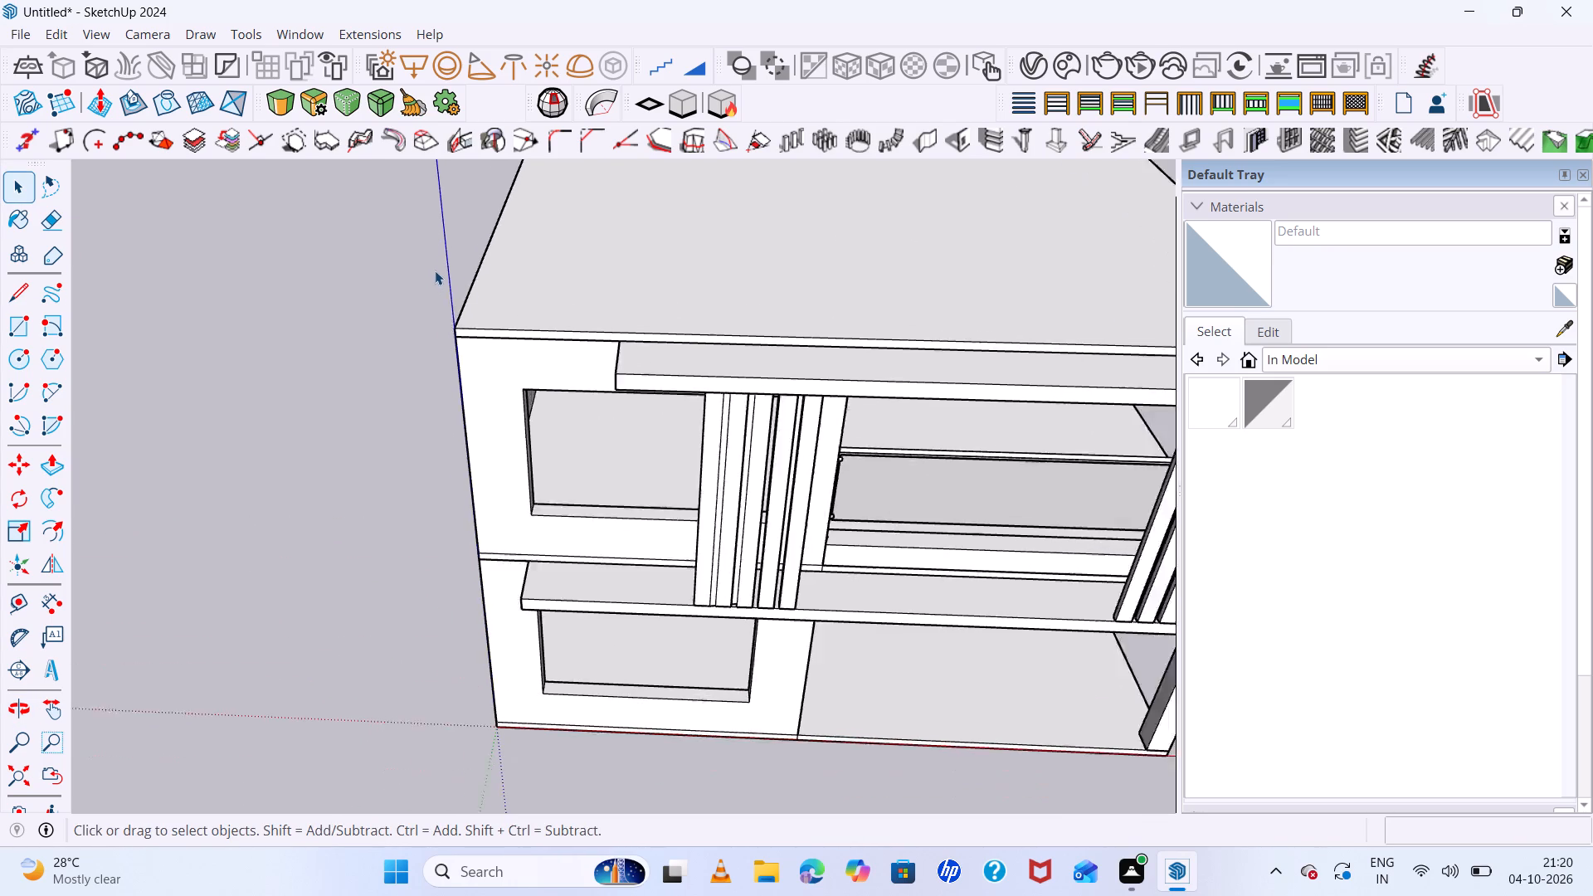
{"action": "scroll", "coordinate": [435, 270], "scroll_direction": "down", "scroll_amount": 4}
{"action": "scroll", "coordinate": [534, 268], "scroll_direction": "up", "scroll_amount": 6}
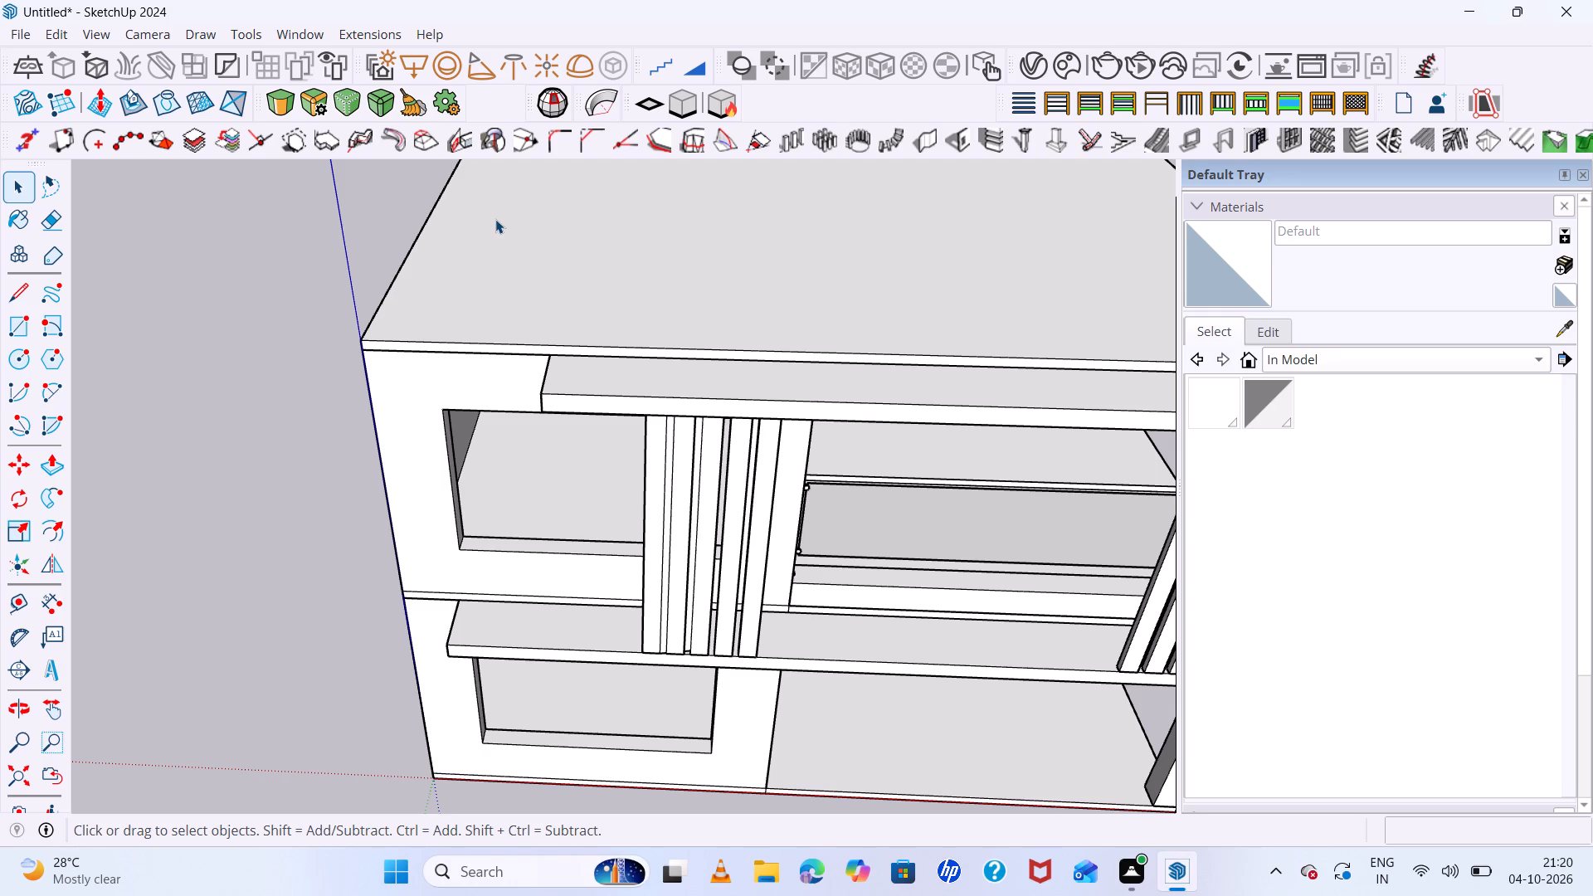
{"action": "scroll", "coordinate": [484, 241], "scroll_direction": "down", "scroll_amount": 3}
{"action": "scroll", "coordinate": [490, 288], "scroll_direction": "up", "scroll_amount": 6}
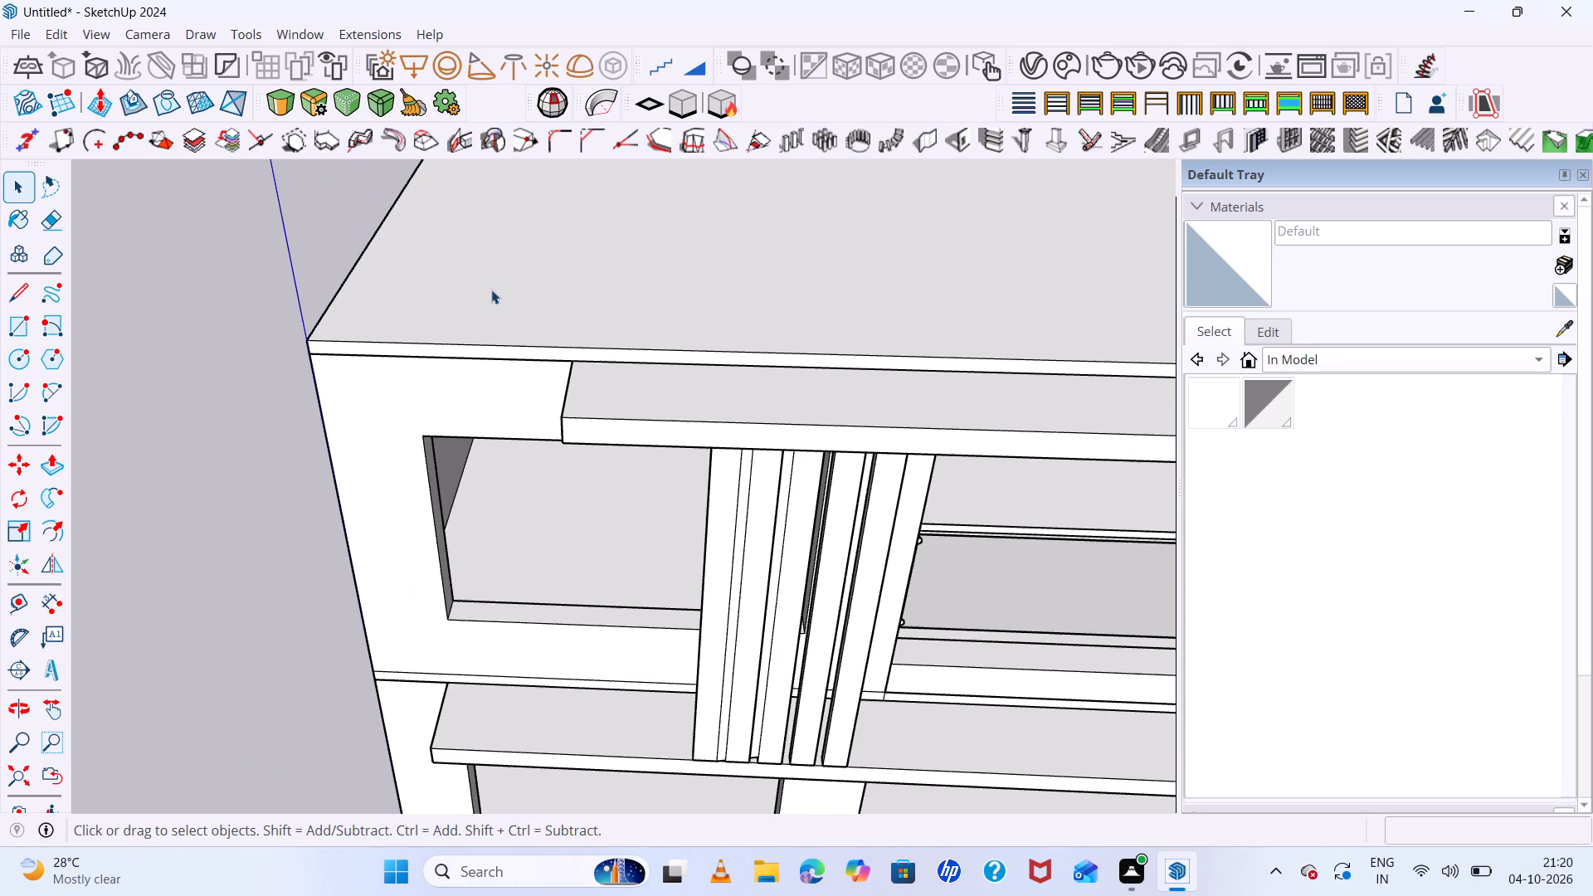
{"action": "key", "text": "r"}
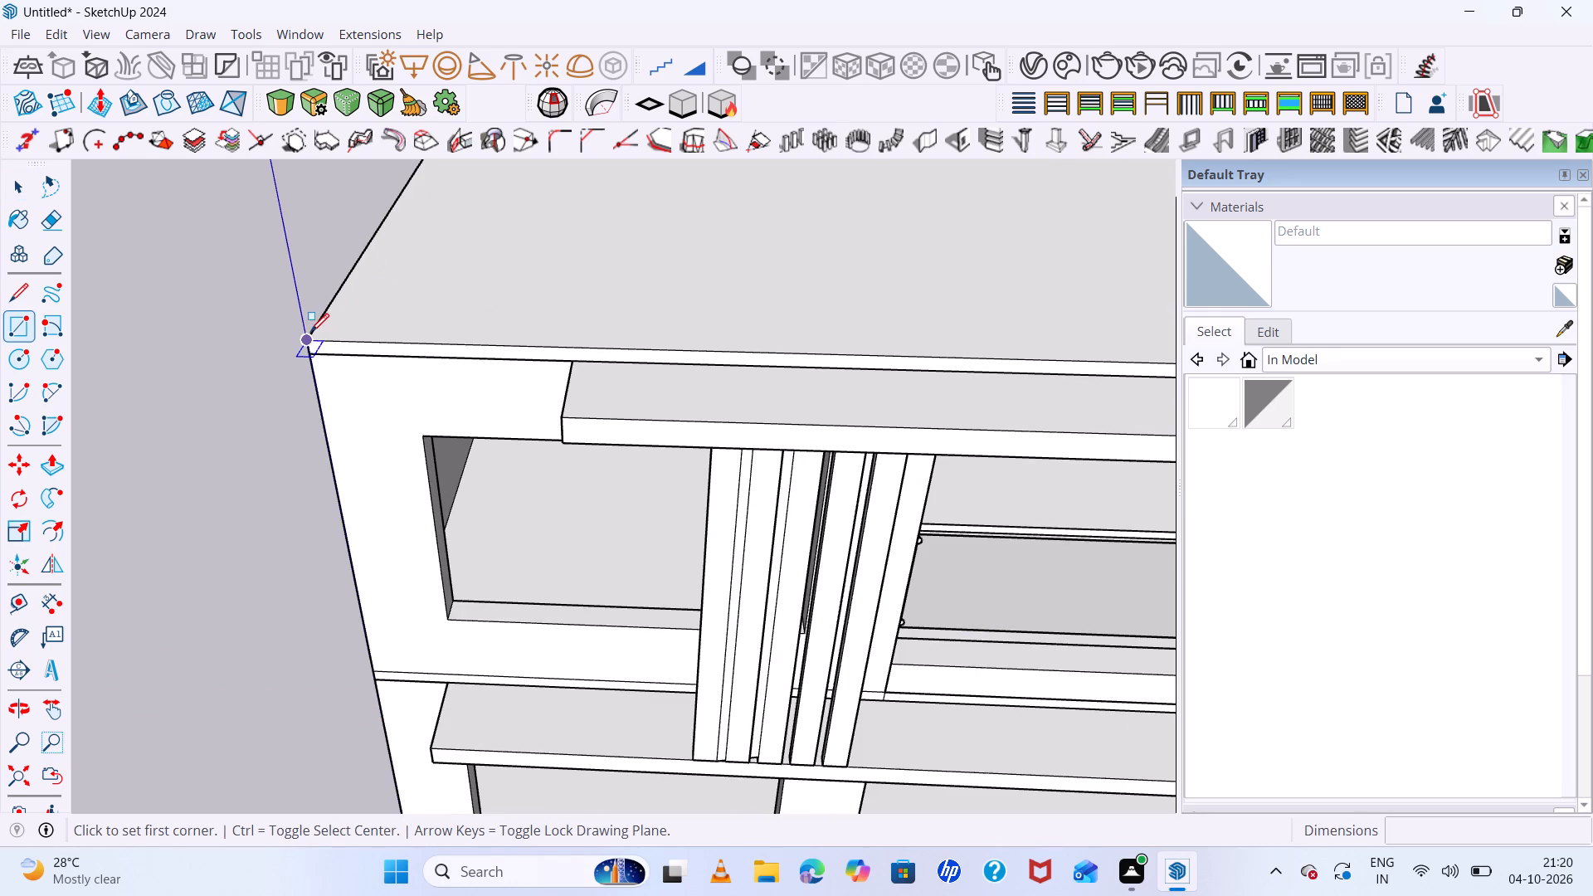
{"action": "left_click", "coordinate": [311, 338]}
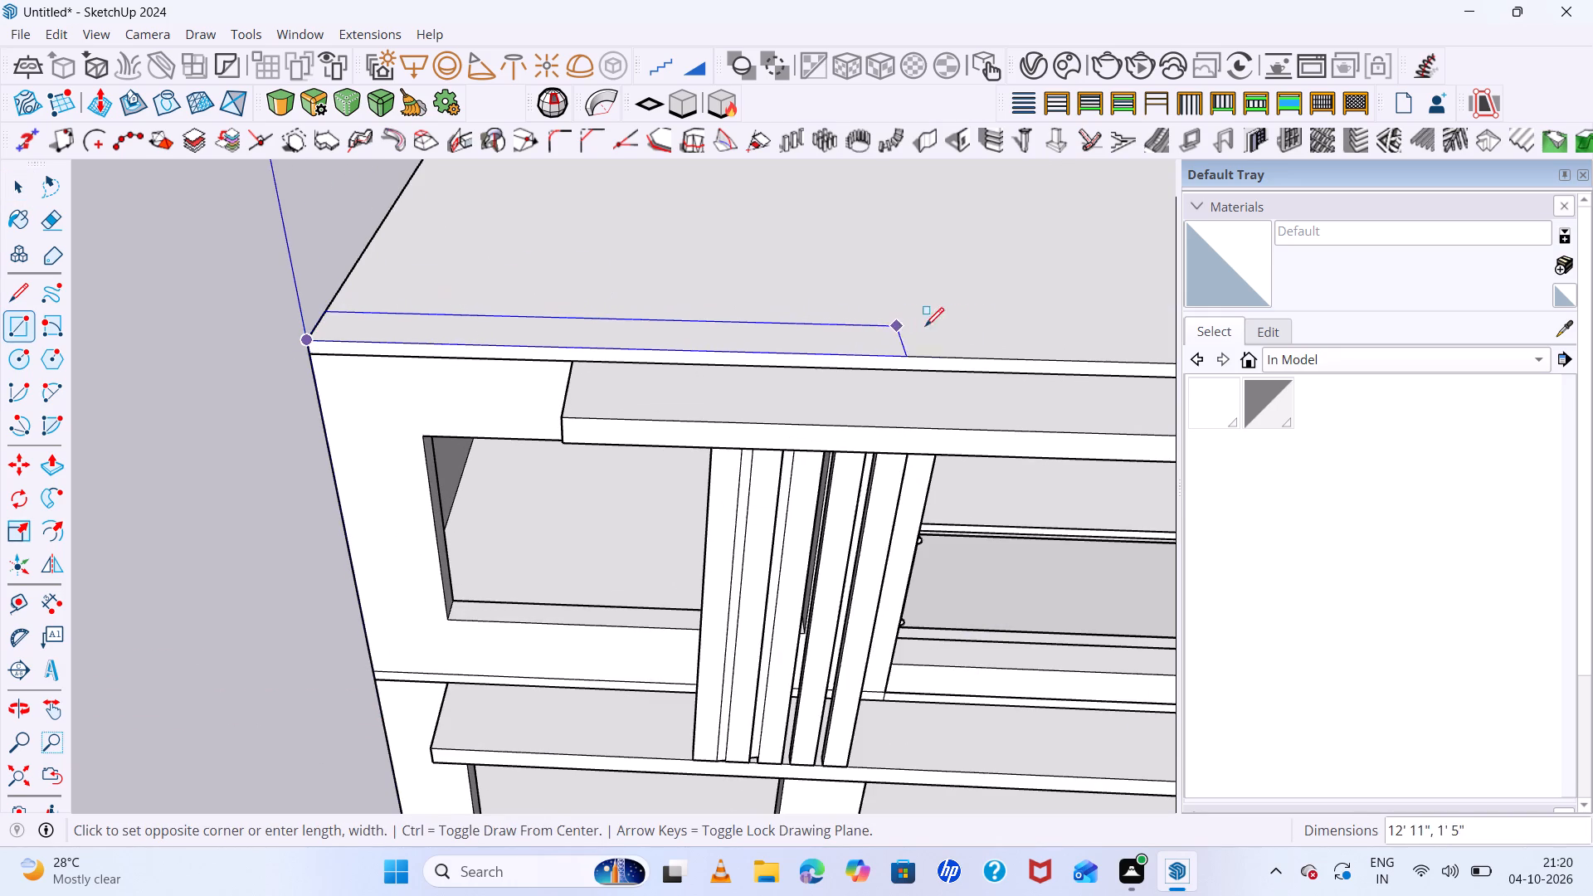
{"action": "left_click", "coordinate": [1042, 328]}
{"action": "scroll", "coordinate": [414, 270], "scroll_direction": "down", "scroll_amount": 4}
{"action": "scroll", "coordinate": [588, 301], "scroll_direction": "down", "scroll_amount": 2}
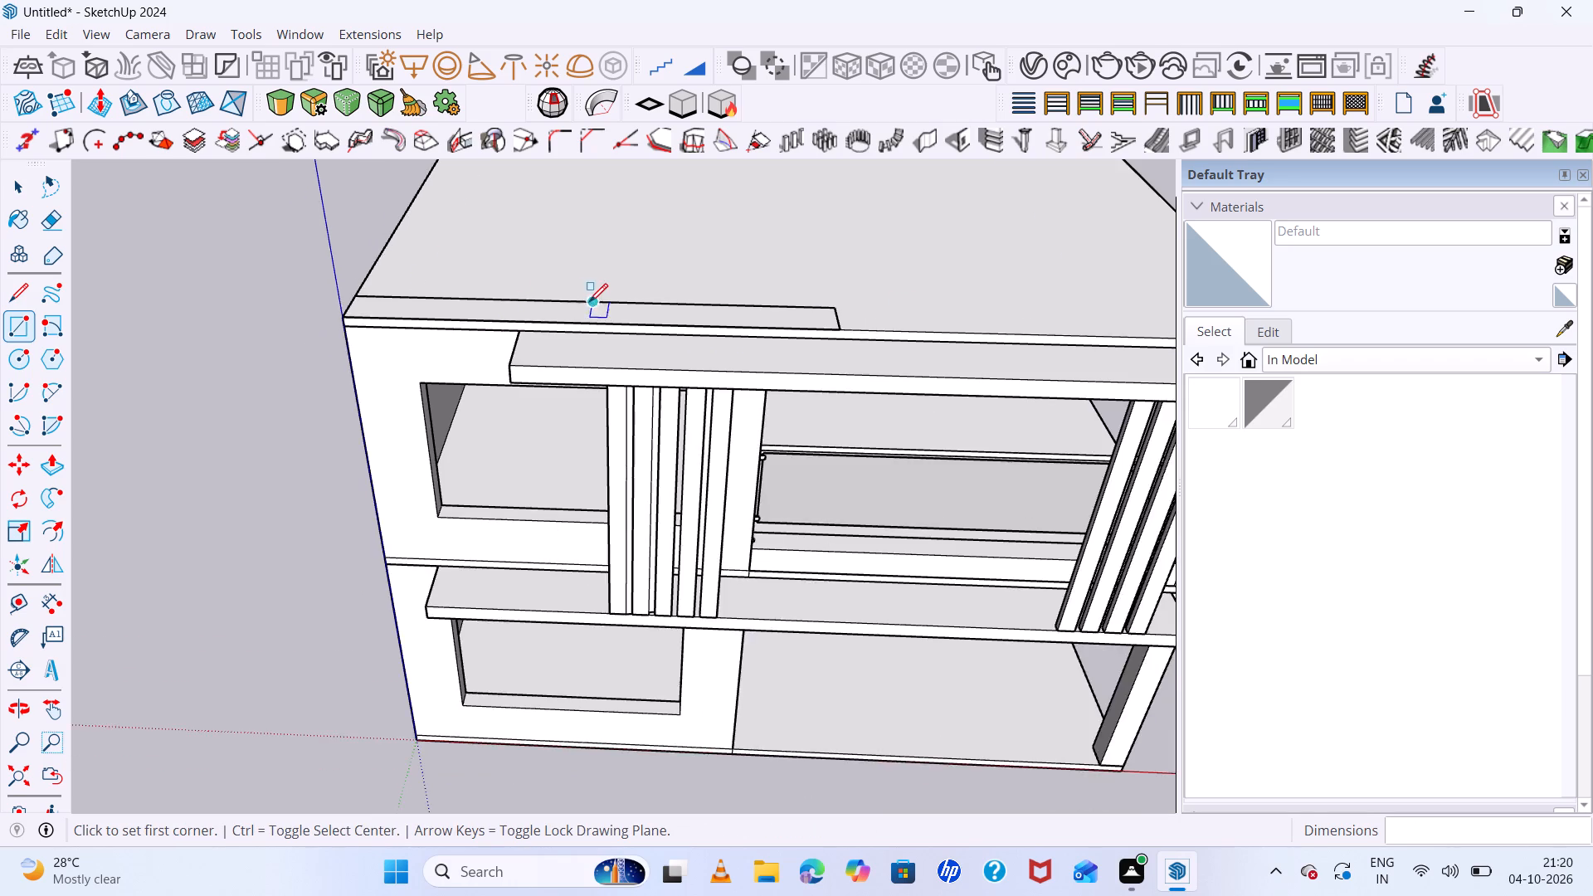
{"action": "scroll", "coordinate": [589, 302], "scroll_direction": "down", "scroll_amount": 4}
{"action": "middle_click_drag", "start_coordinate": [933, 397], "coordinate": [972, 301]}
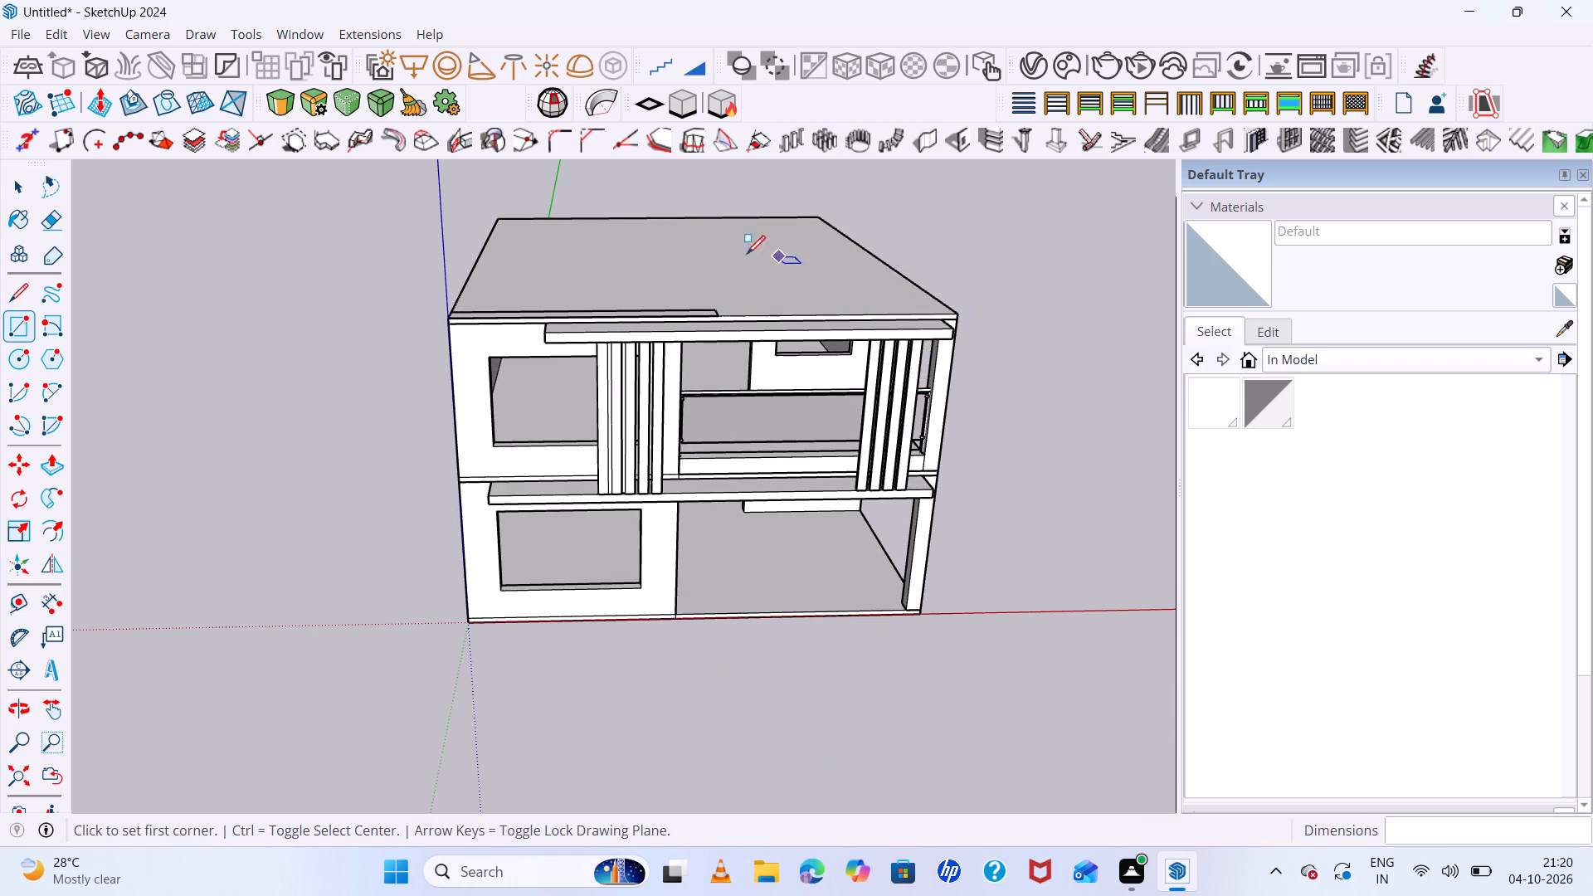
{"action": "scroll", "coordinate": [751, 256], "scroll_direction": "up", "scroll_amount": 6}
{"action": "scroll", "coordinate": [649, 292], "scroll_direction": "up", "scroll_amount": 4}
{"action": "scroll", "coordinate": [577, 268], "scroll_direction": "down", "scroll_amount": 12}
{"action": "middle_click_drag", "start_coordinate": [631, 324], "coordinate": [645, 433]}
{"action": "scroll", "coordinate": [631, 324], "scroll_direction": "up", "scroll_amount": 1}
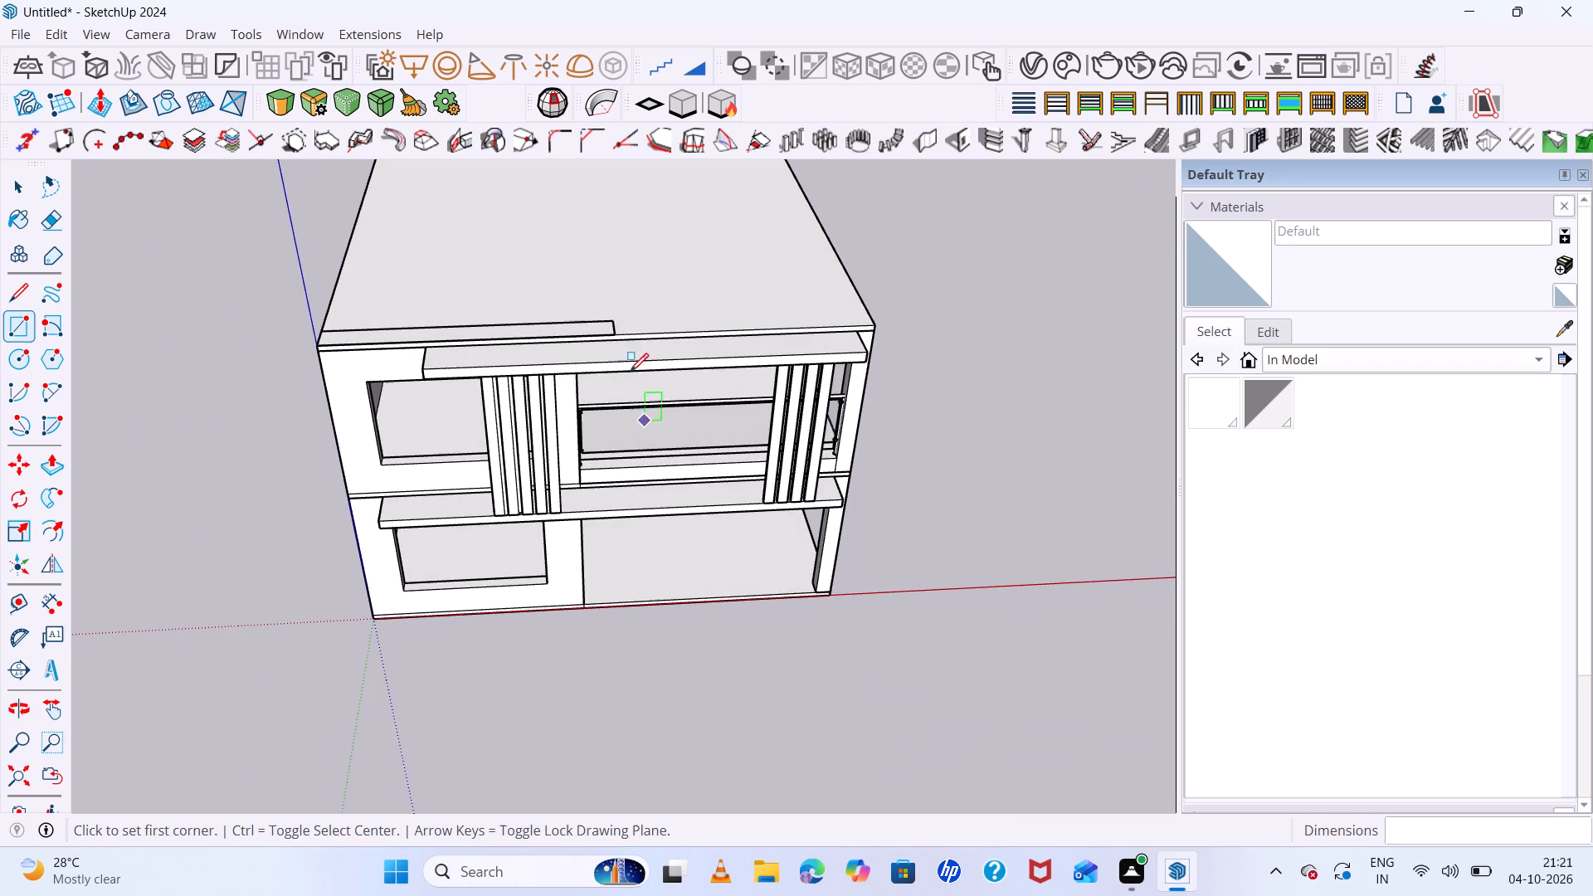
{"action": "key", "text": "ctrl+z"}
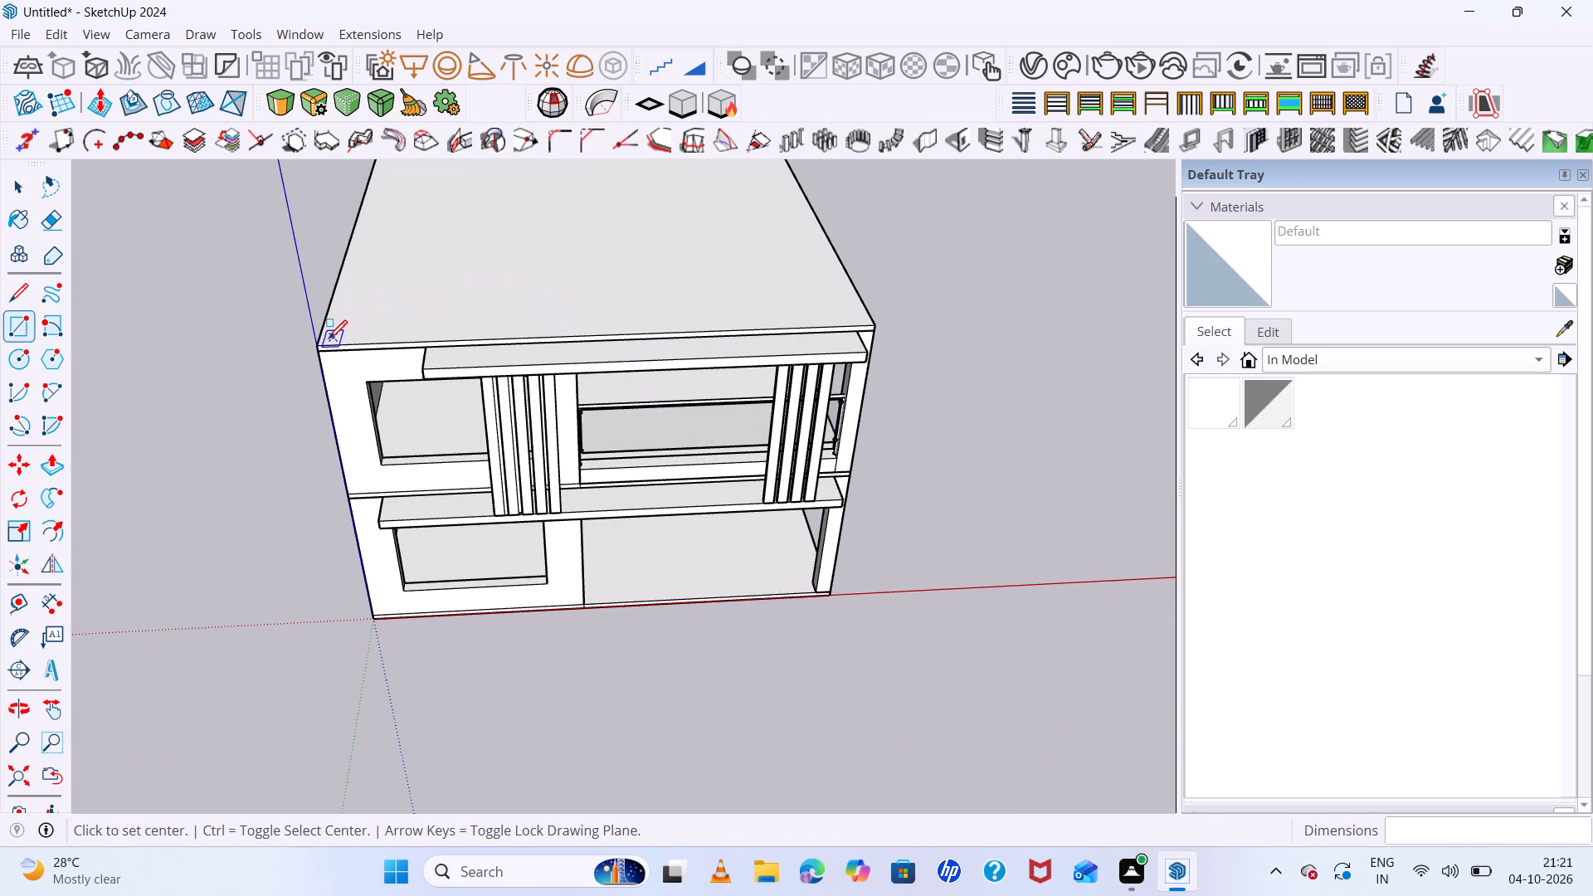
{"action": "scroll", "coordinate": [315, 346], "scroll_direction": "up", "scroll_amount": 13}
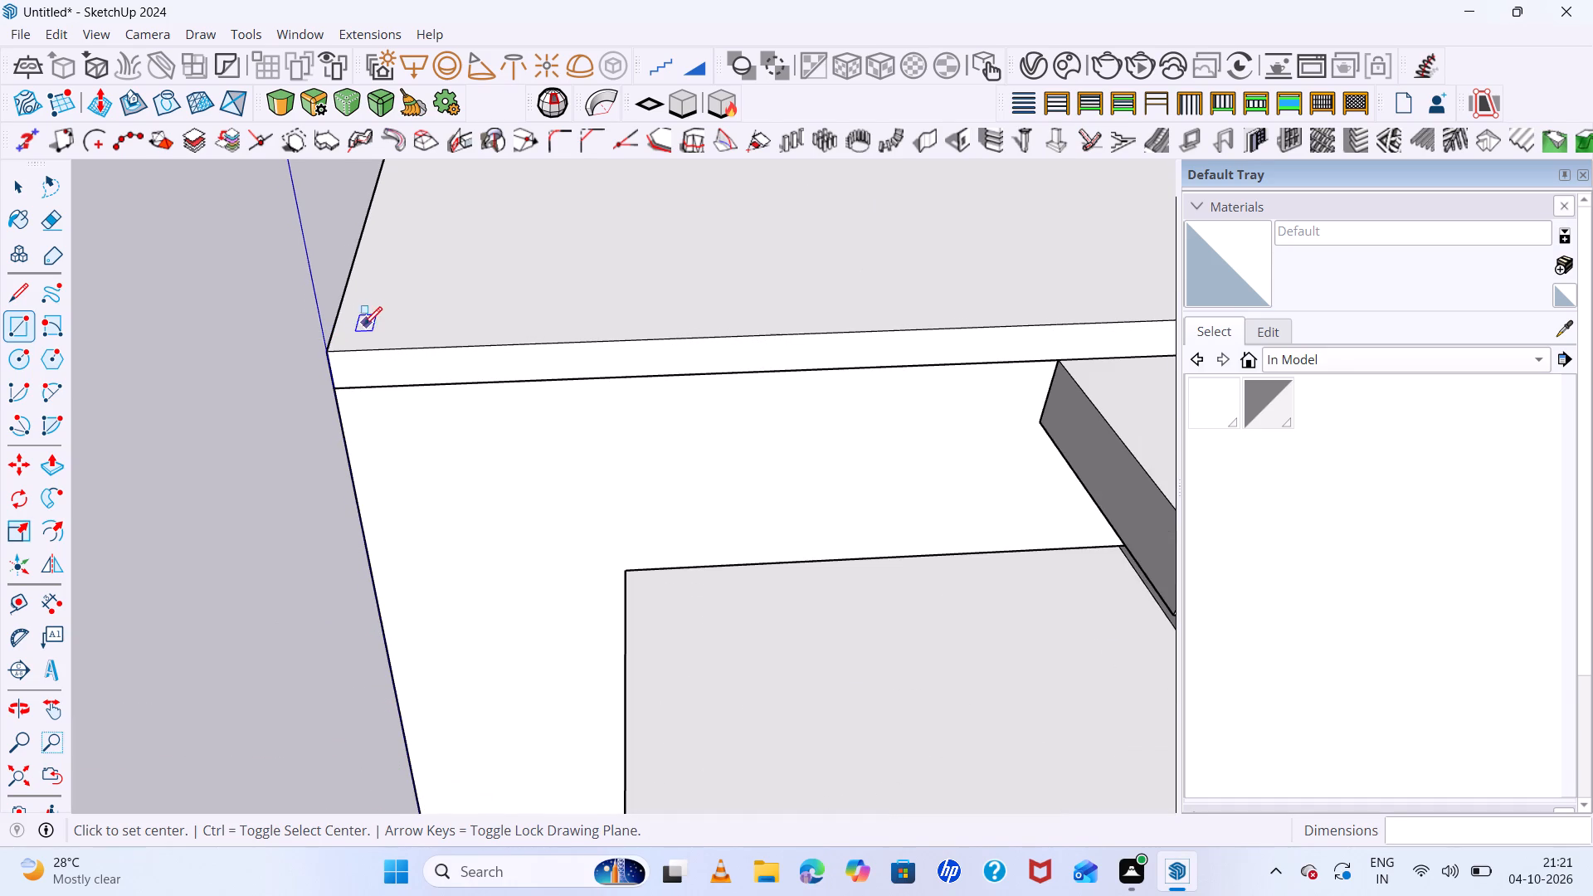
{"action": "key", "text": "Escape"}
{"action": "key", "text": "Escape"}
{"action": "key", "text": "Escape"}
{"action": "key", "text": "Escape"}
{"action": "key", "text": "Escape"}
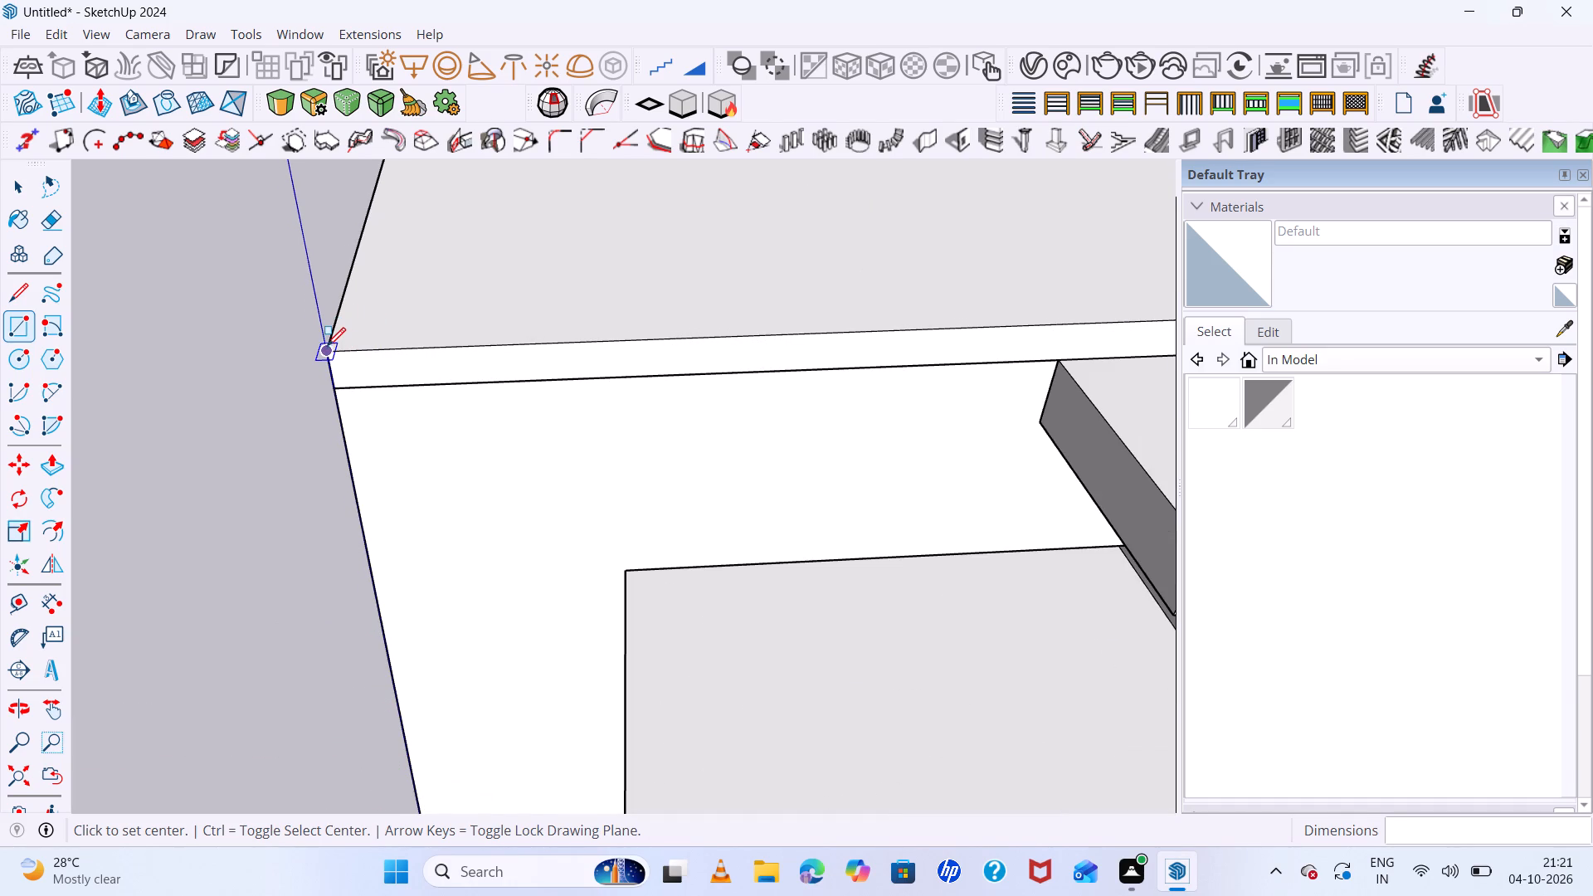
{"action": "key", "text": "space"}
Draw a narrow rectangle about 19' long on the roof slab, along the front edge from the corner at the blue axis.
{"action": "key", "text": "r"}
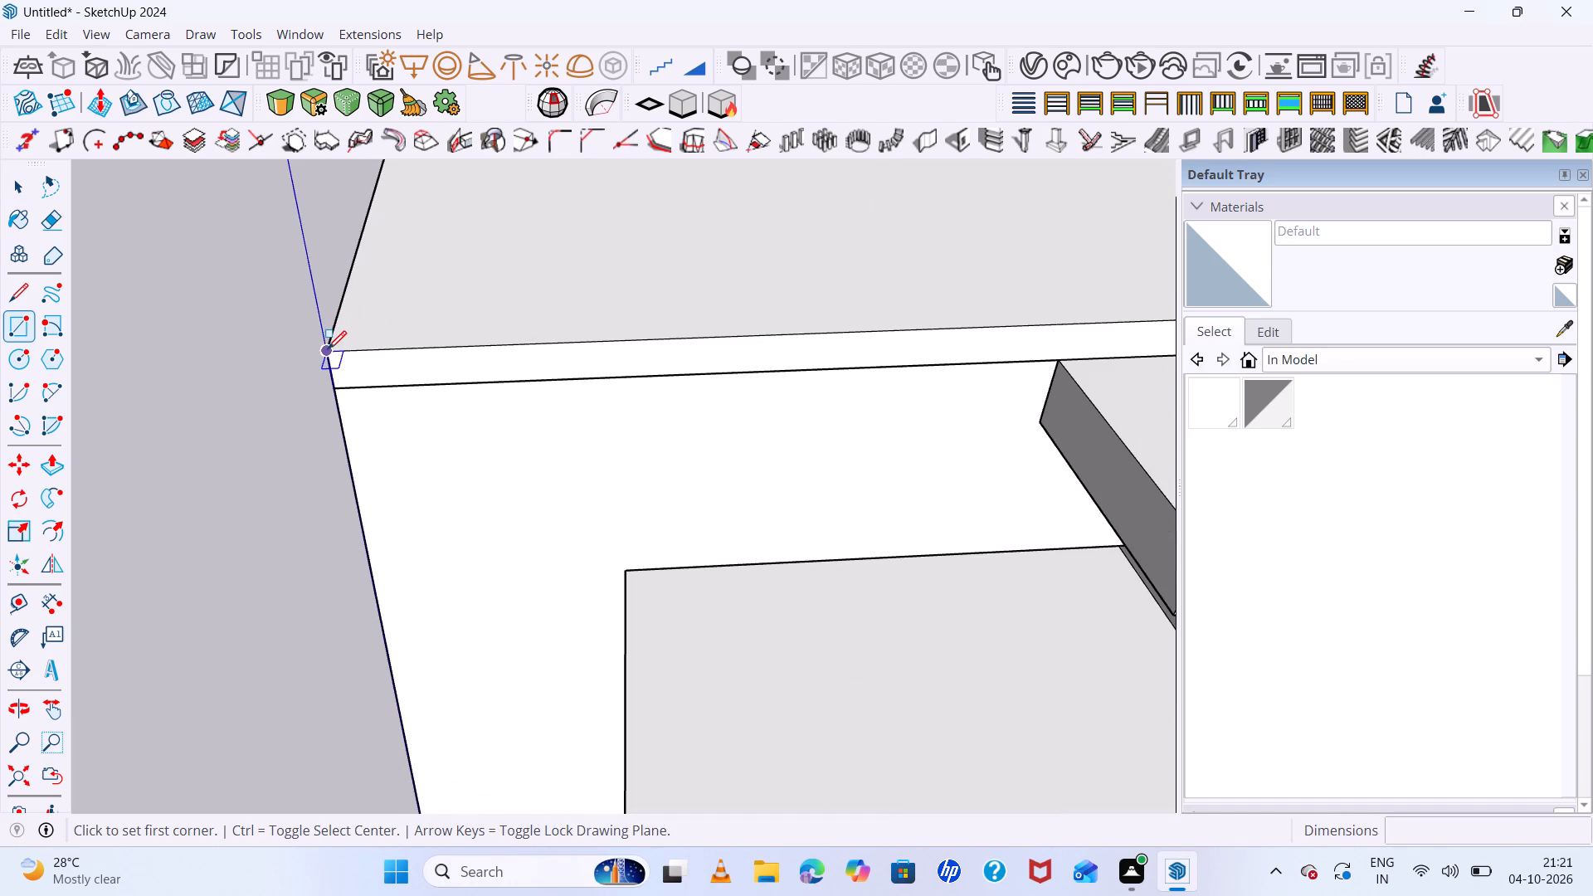
{"action": "left_click", "coordinate": [328, 351]}
{"action": "scroll", "coordinate": [557, 286], "scroll_direction": "down", "scroll_amount": 14}
{"action": "scroll", "coordinate": [762, 280], "scroll_direction": "down", "scroll_amount": 6}
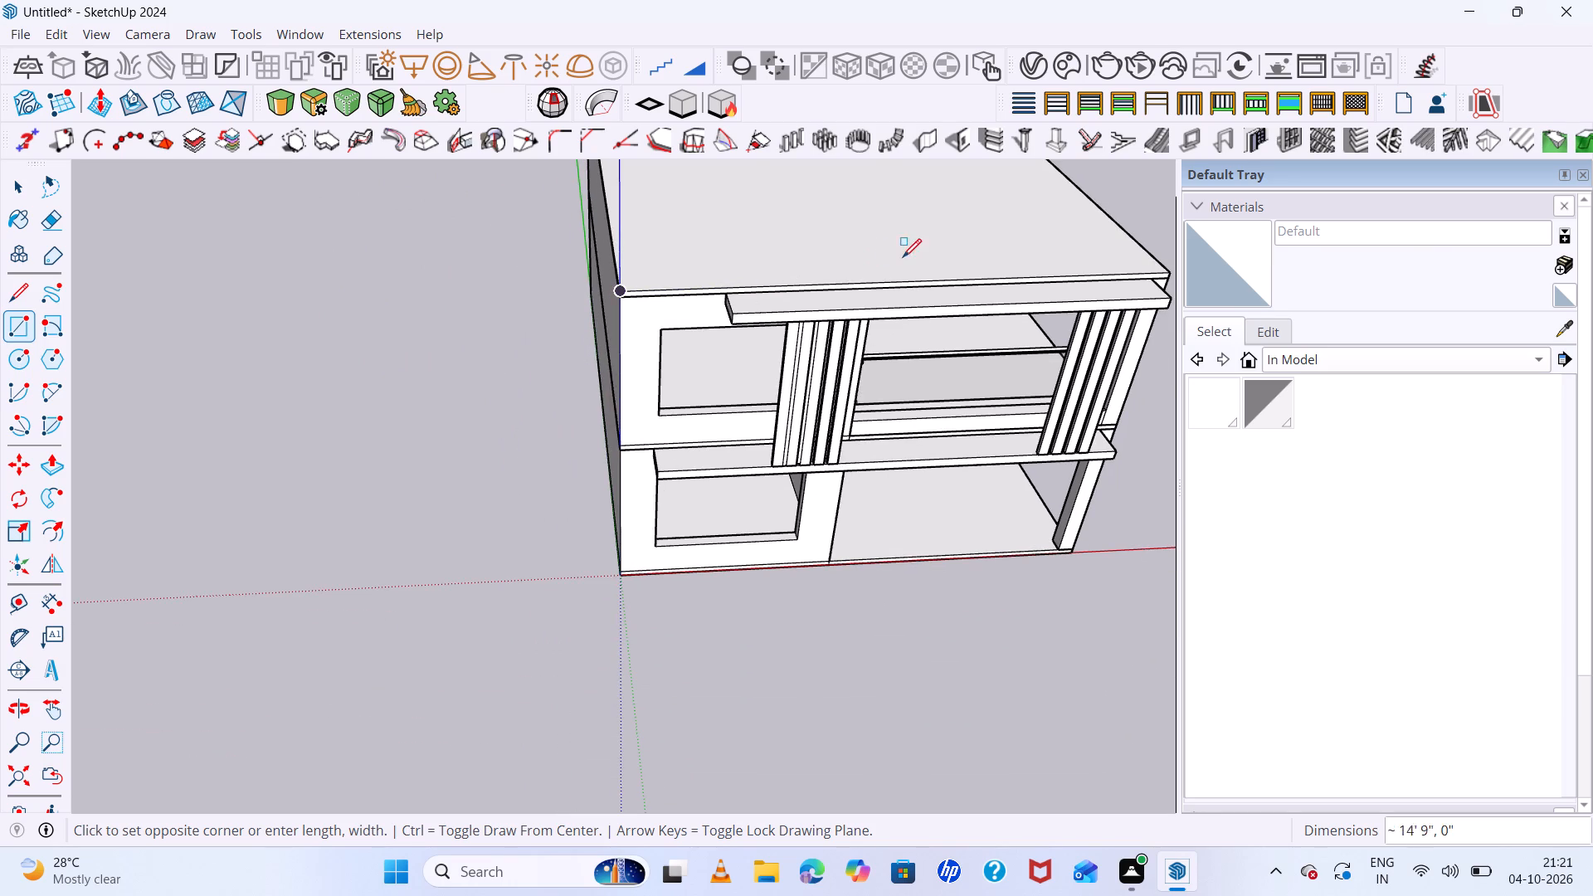
{"action": "scroll", "coordinate": [949, 266], "scroll_direction": "up", "scroll_amount": 6}
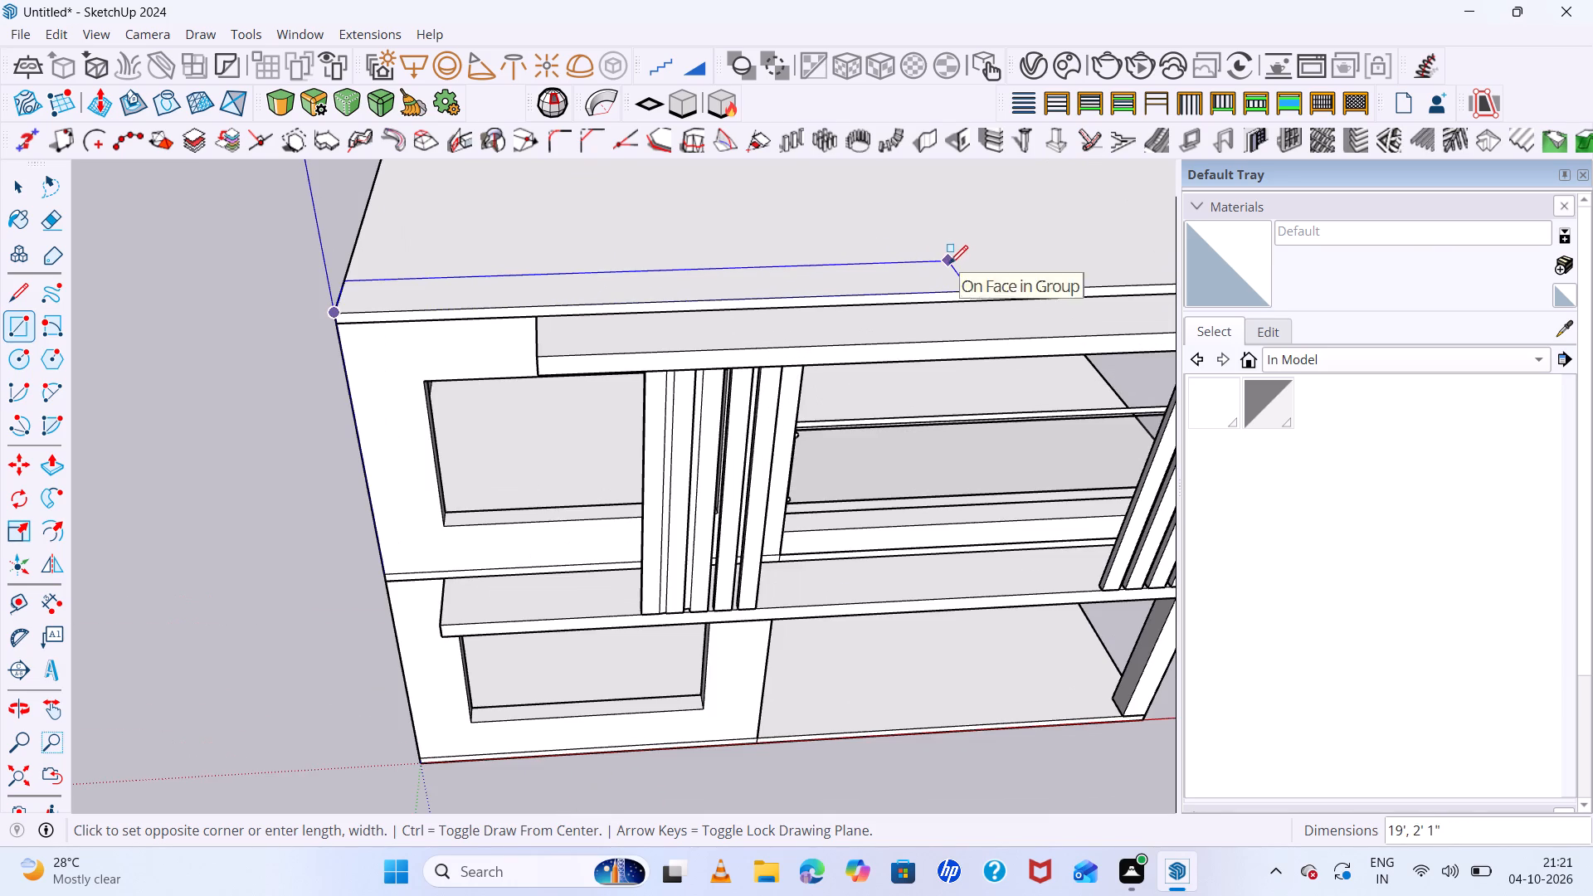
{"action": "left_click", "coordinate": [949, 267]}
Push/pull the narrow roof rectangle up 3' 7" as a solid parapet wall.
{"action": "key", "text": "space"}
{"action": "left_click", "coordinate": [912, 280]}
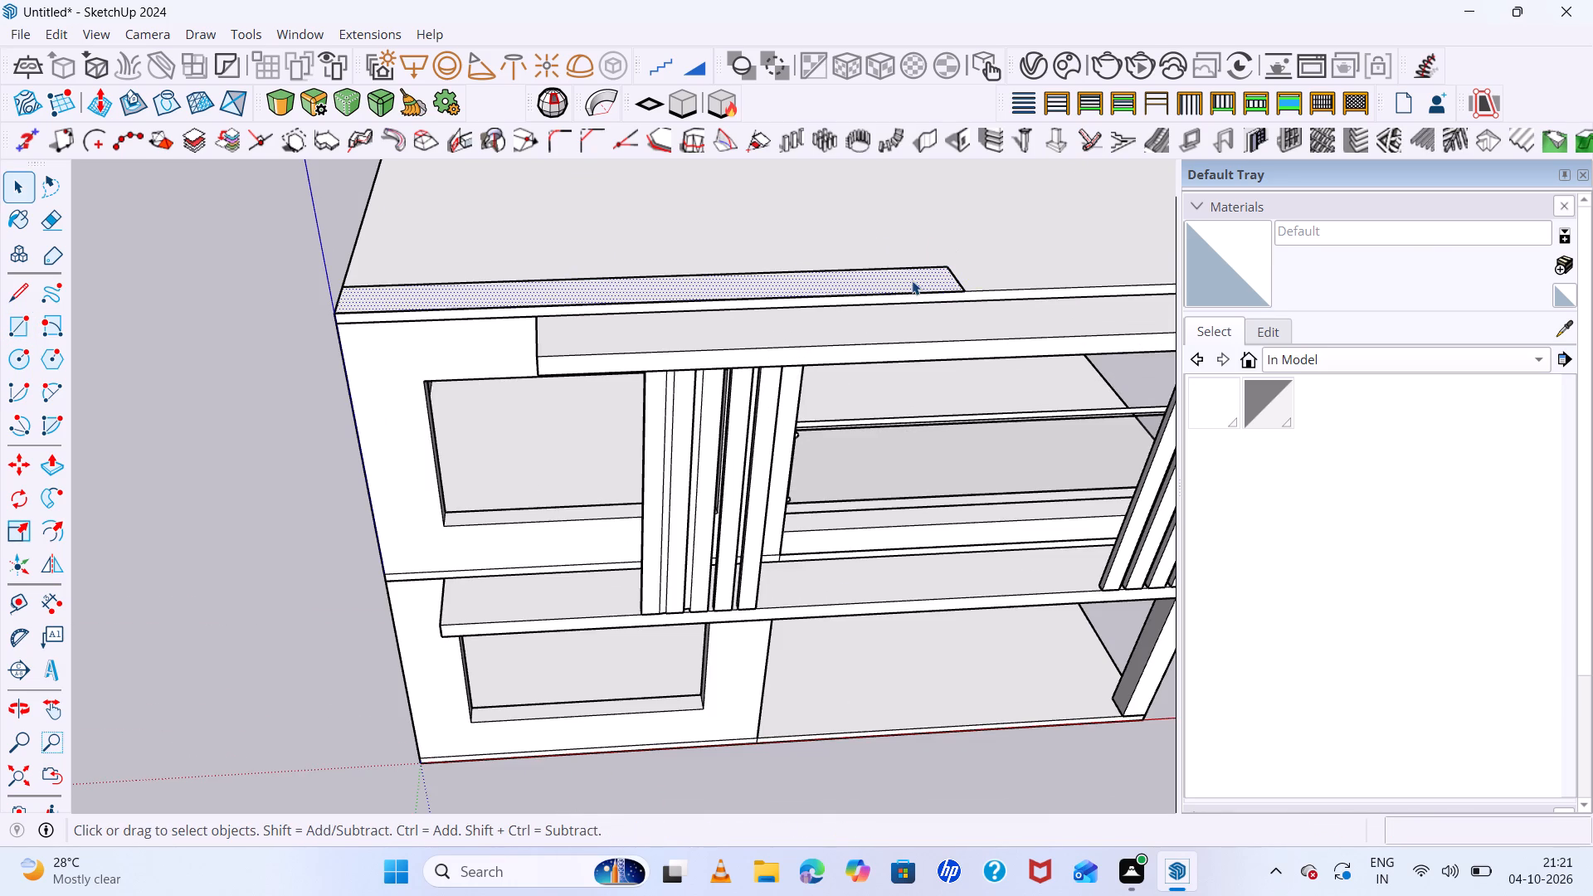
{"action": "key", "text": "p"}
{"action": "left_click", "coordinate": [911, 281]}
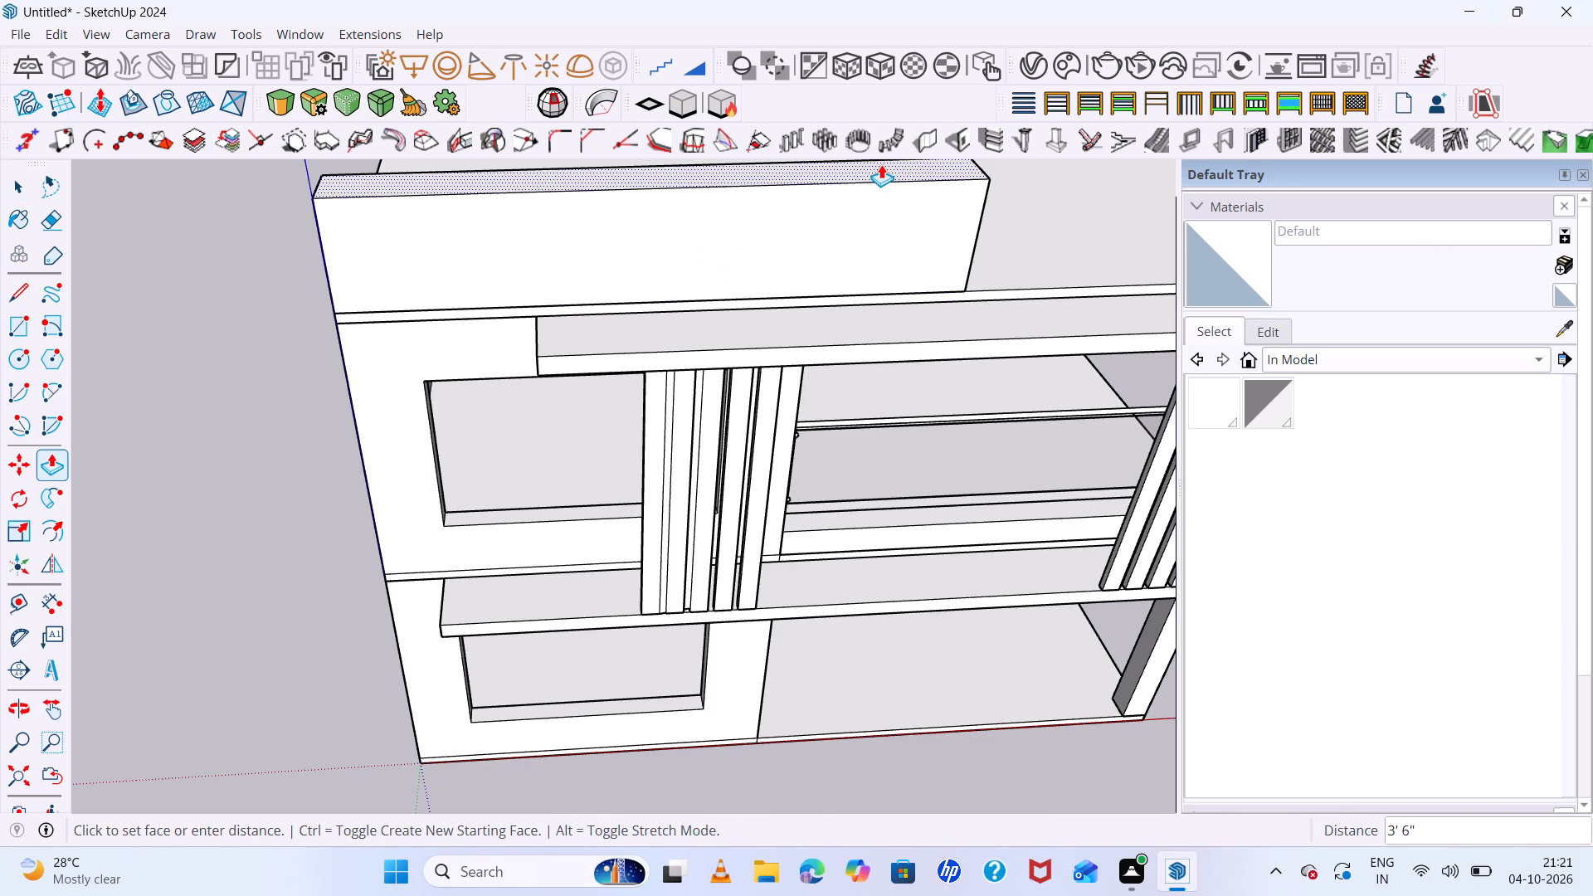
{"action": "left_click", "coordinate": [880, 163]}
Start drawing a Type B railing with the MajRail extension, keeping its height and offsets as they are.
{"action": "middle_click_drag", "start_coordinate": [939, 279], "coordinate": [897, 136]}
{"action": "scroll", "coordinate": [602, 173], "scroll_direction": "down", "scroll_amount": 8}
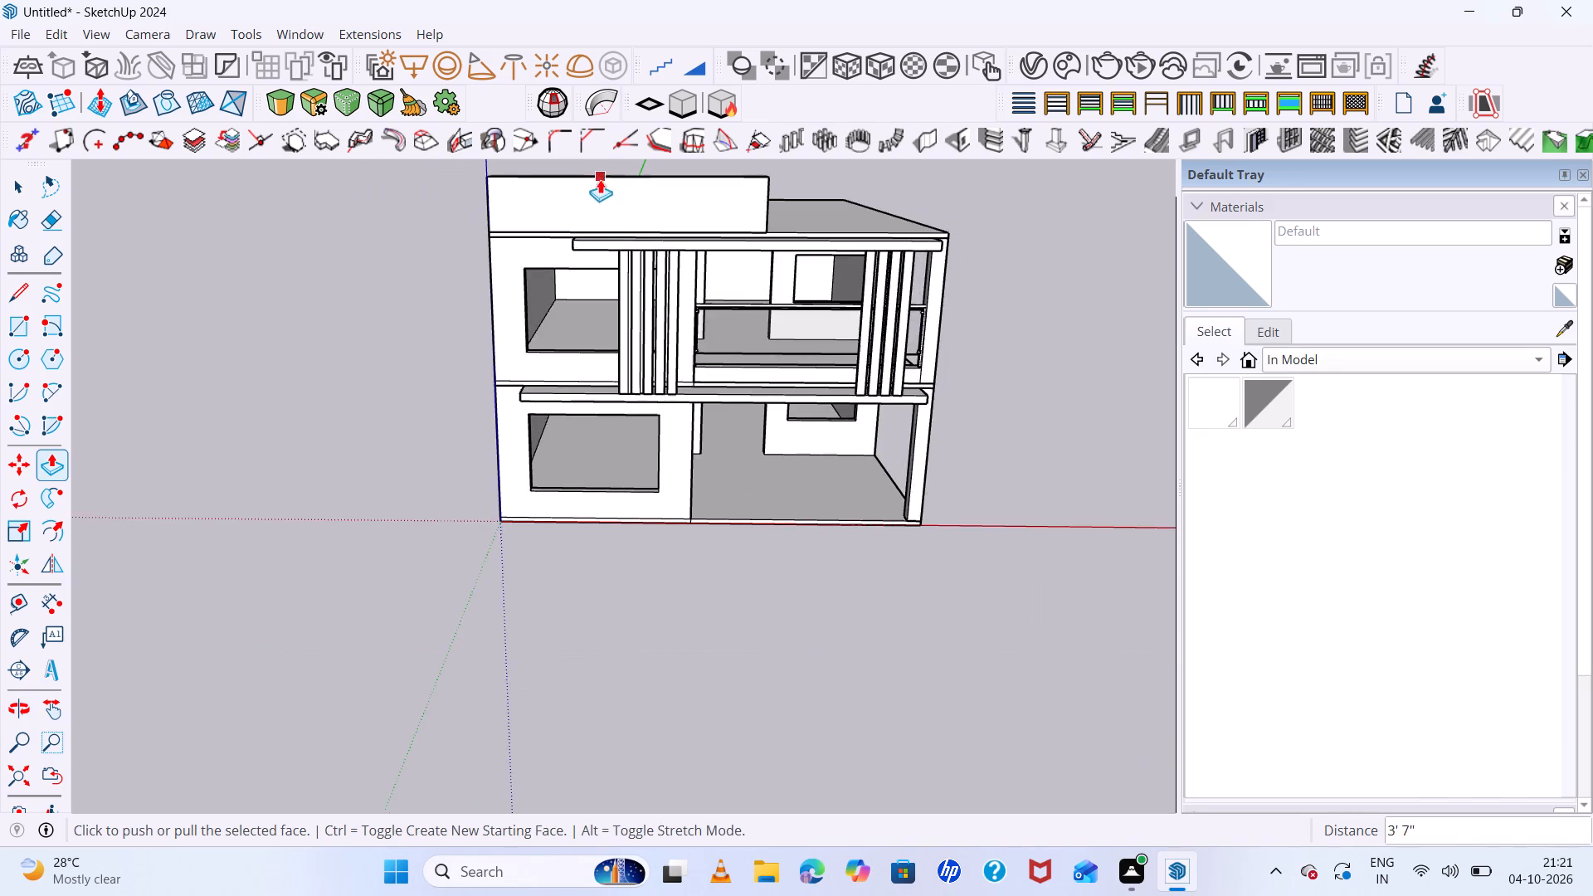
{"action": "scroll", "coordinate": [692, 246], "scroll_direction": "down", "scroll_amount": 3}
{"action": "middle_click_drag", "start_coordinate": [789, 270], "coordinate": [655, 226]}
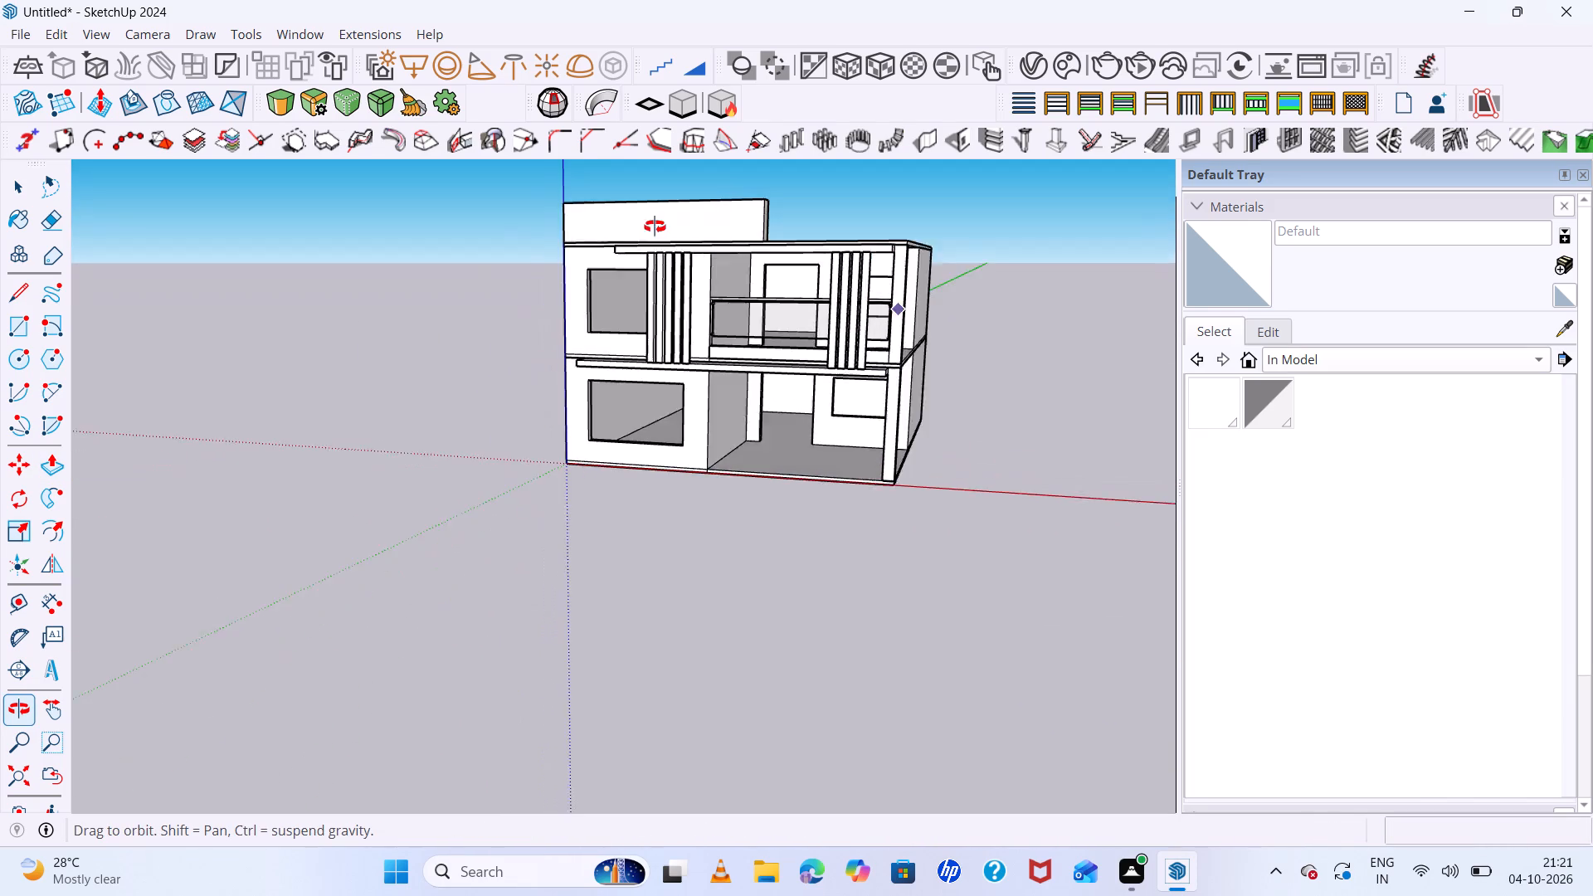
{"action": "middle_click_drag", "start_coordinate": [655, 226], "coordinate": [555, 245]}
{"action": "left_click", "coordinate": [372, 37]}
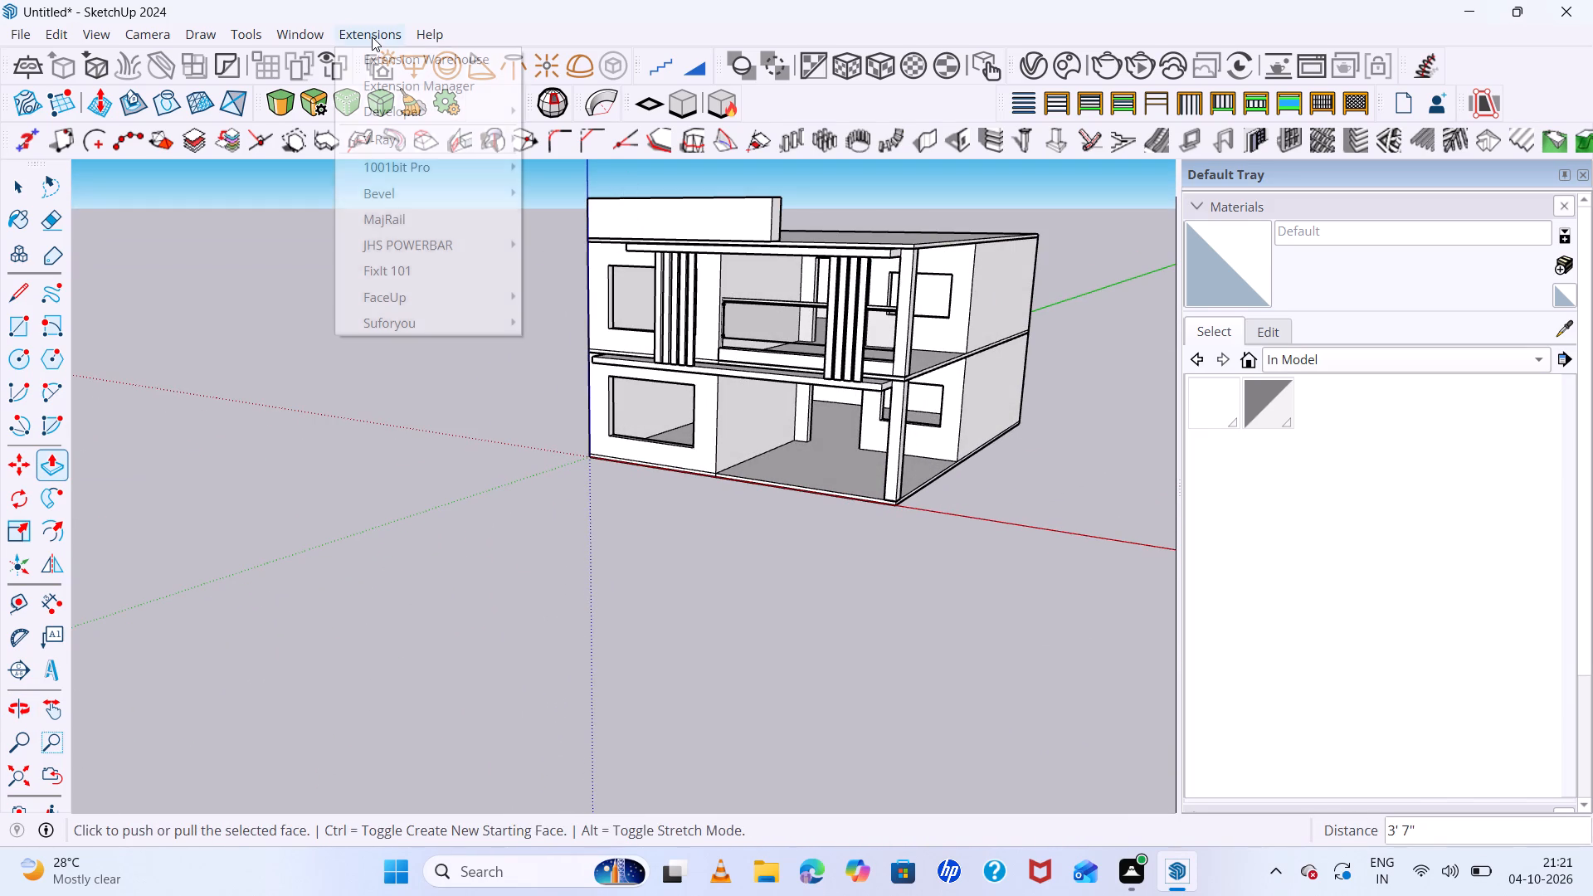
{"action": "left_click", "coordinate": [405, 226]}
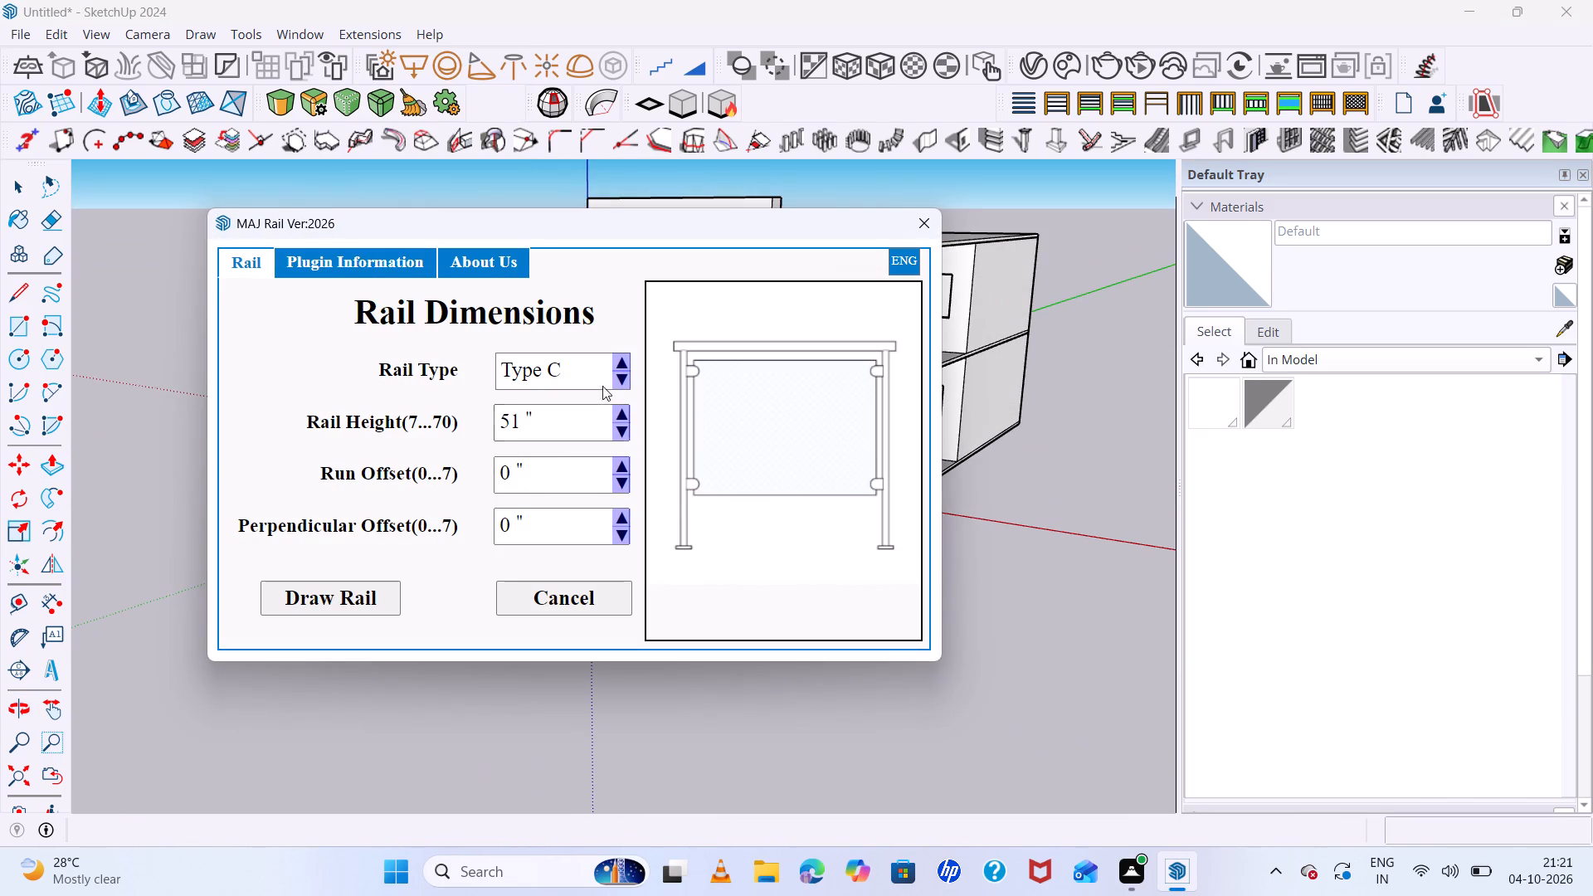
{"action": "left_click", "coordinate": [616, 363]}
{"action": "triple_click", "coordinate": [617, 378]}
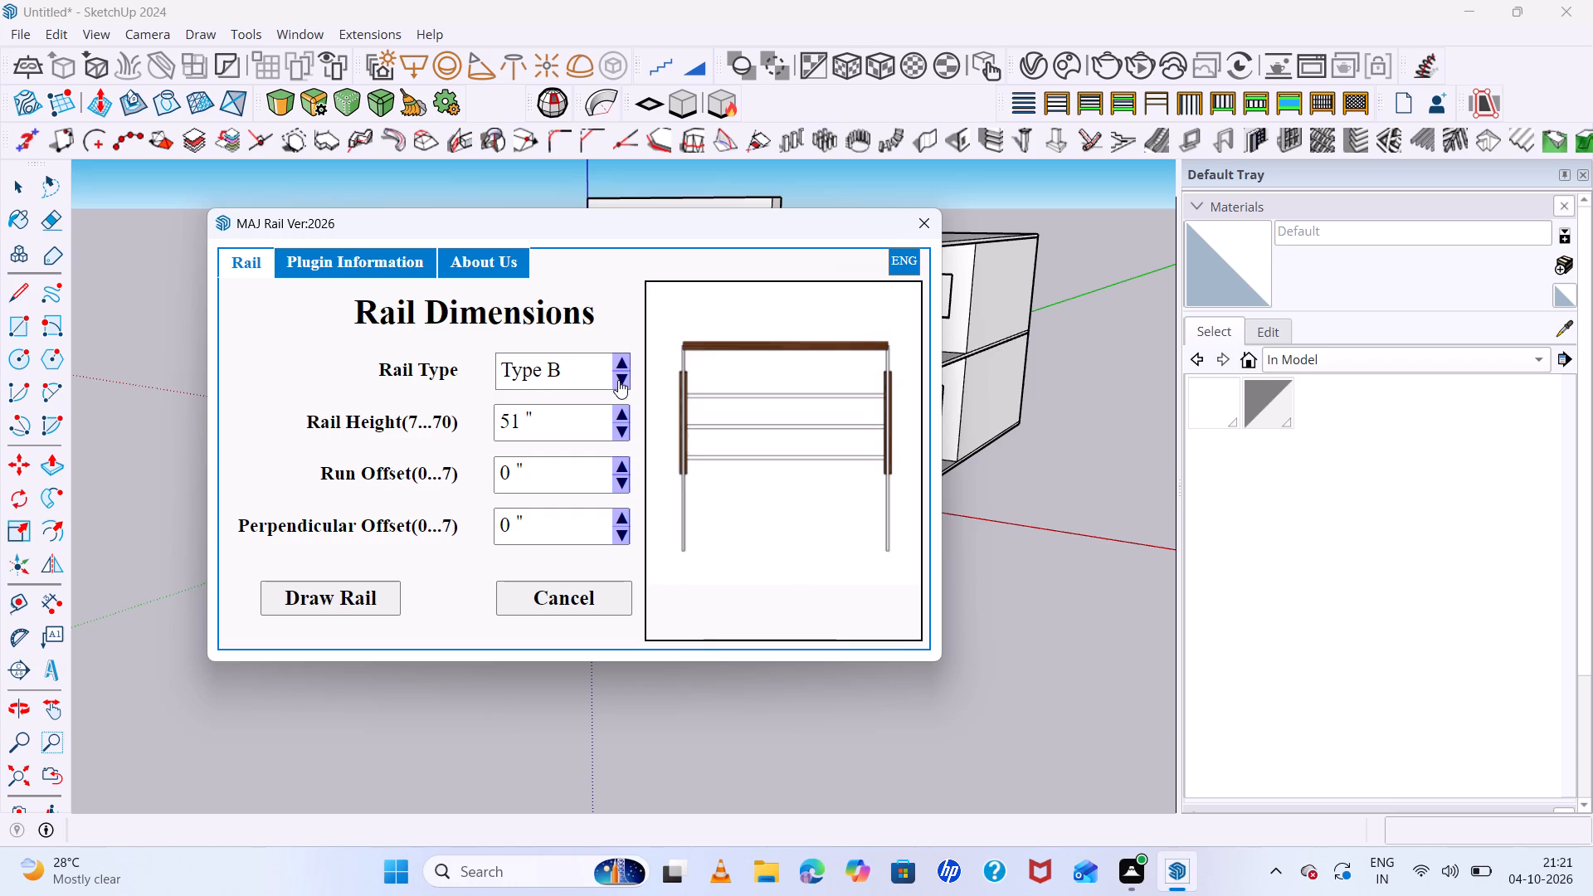
{"action": "left_click", "coordinate": [622, 359]}
{"action": "left_click", "coordinate": [354, 610]}
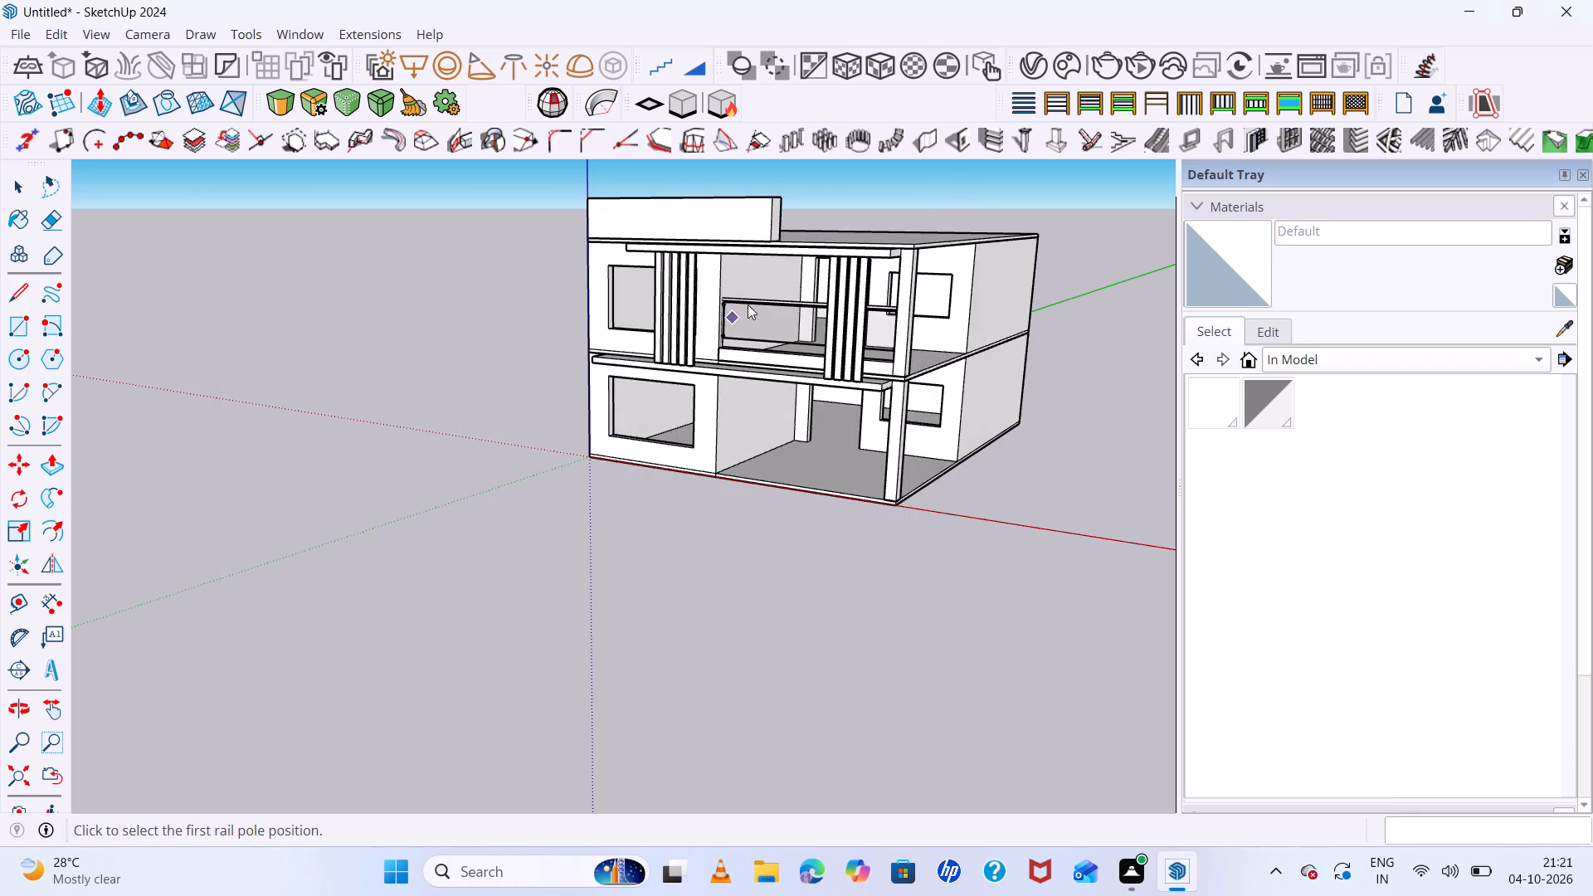
Set the first rail pole at the parapet's inner end and the second about 11' 5" along the front edge, near the roof corner.
{"action": "middle_click_drag", "start_coordinate": [783, 250], "coordinate": [783, 458]}
{"action": "scroll", "coordinate": [831, 280], "scroll_direction": "up", "scroll_amount": 10}
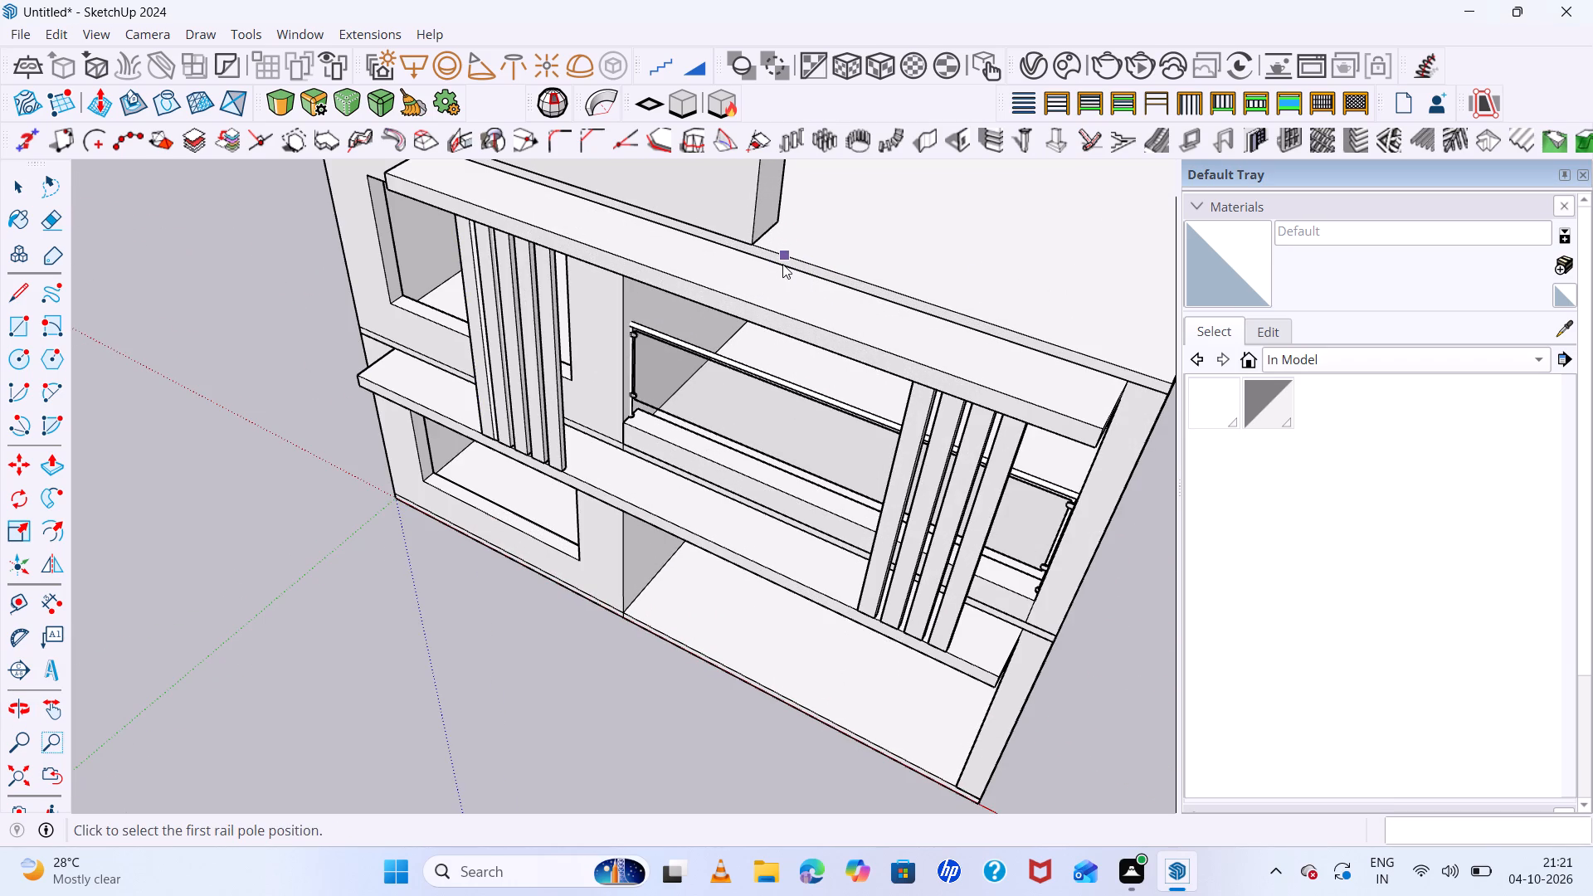
{"action": "scroll", "coordinate": [780, 247], "scroll_direction": "up", "scroll_amount": 4}
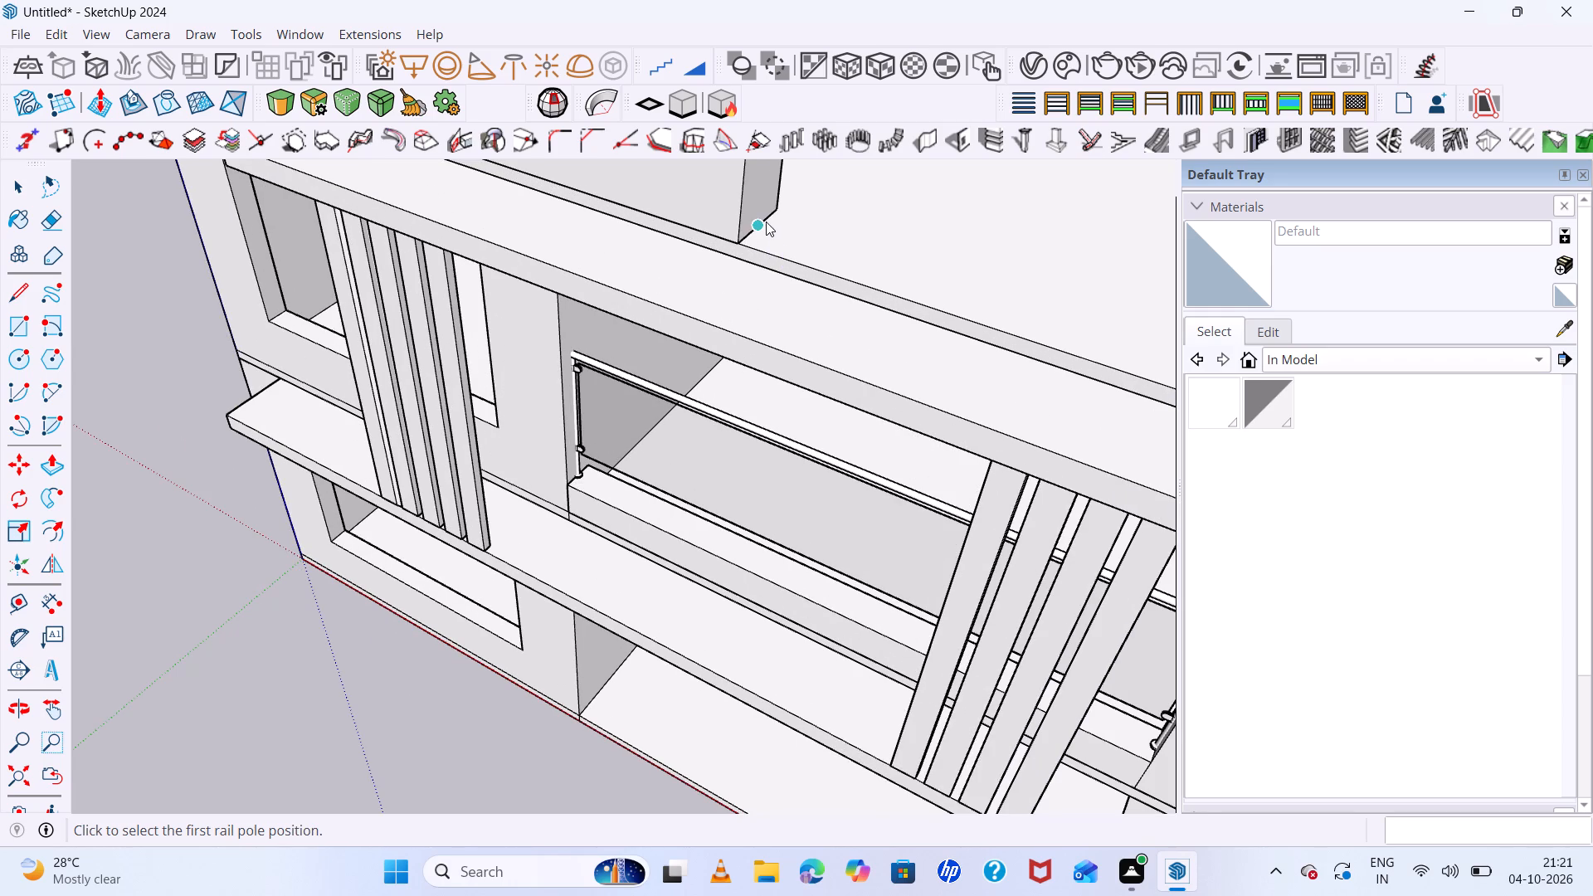
{"action": "left_click", "coordinate": [765, 222]}
{"action": "scroll", "coordinate": [879, 265], "scroll_direction": "down", "scroll_amount": 14}
{"action": "scroll", "coordinate": [891, 276], "scroll_direction": "up", "scroll_amount": 6}
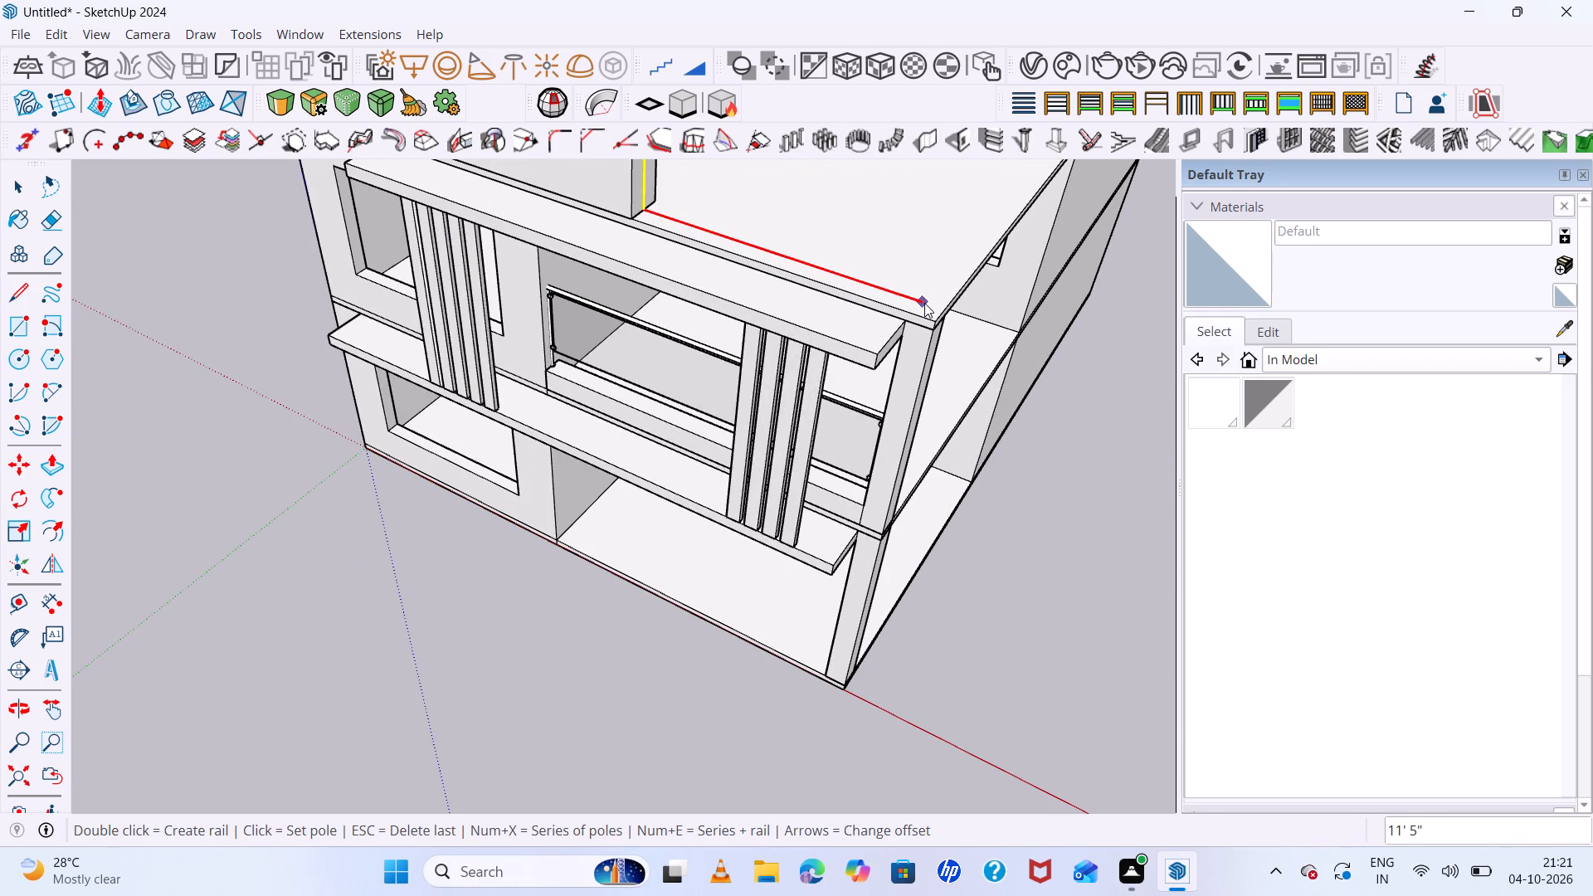
{"action": "left_click", "coordinate": [924, 303]}
Extend the rail path about 38' 5" along the roof's side edge with a pole near the rear corner.
{"action": "scroll", "coordinate": [782, 284], "scroll_direction": "down", "scroll_amount": 7}
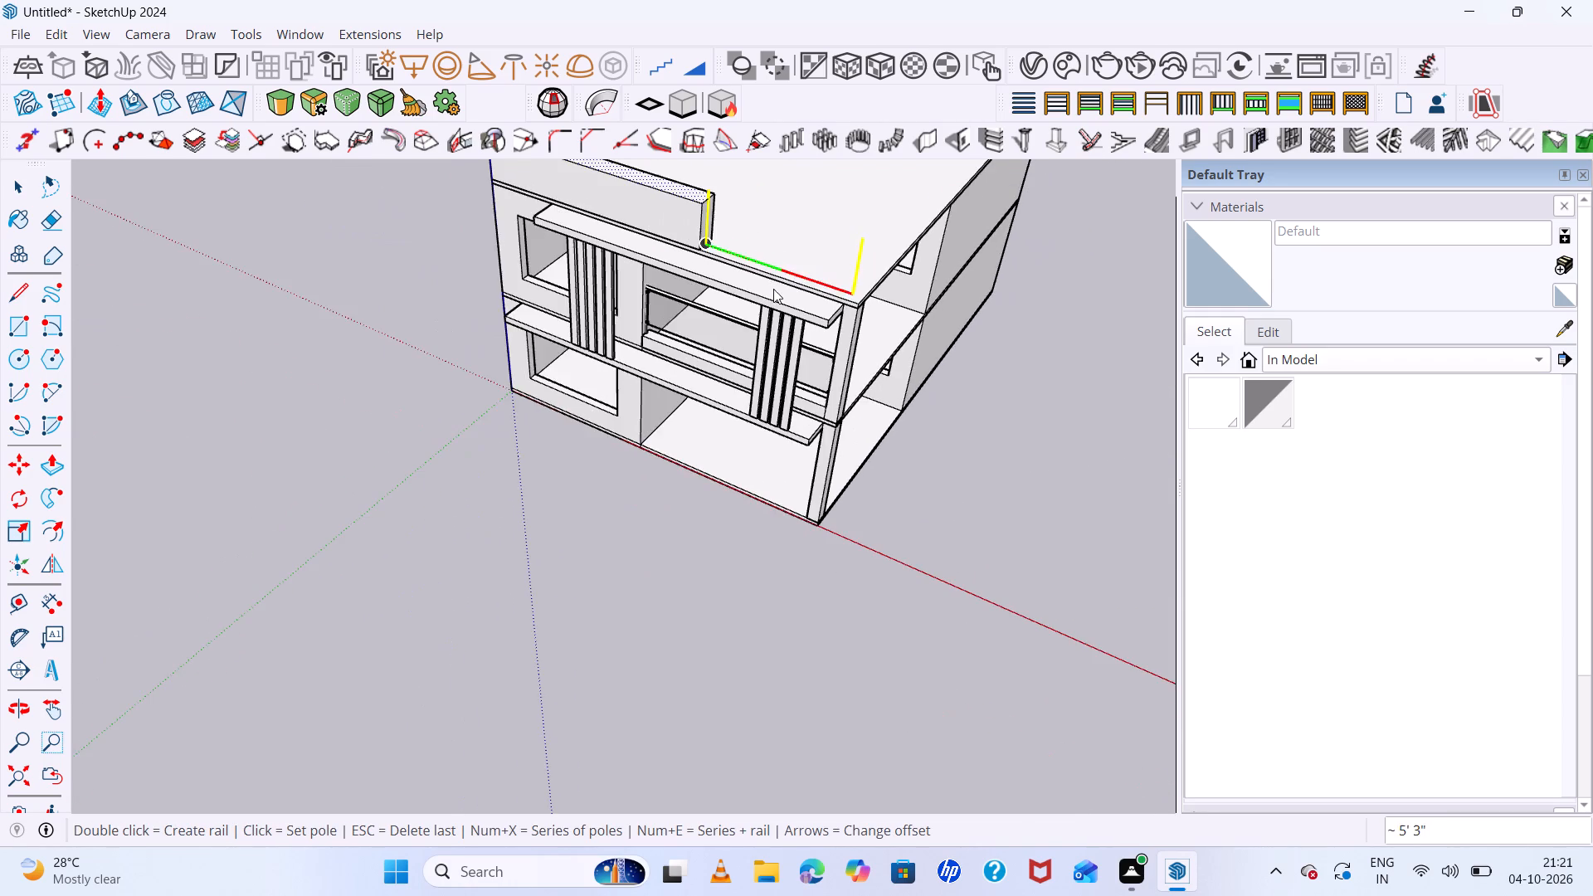
{"action": "scroll", "coordinate": [733, 305], "scroll_direction": "down", "scroll_amount": 5}
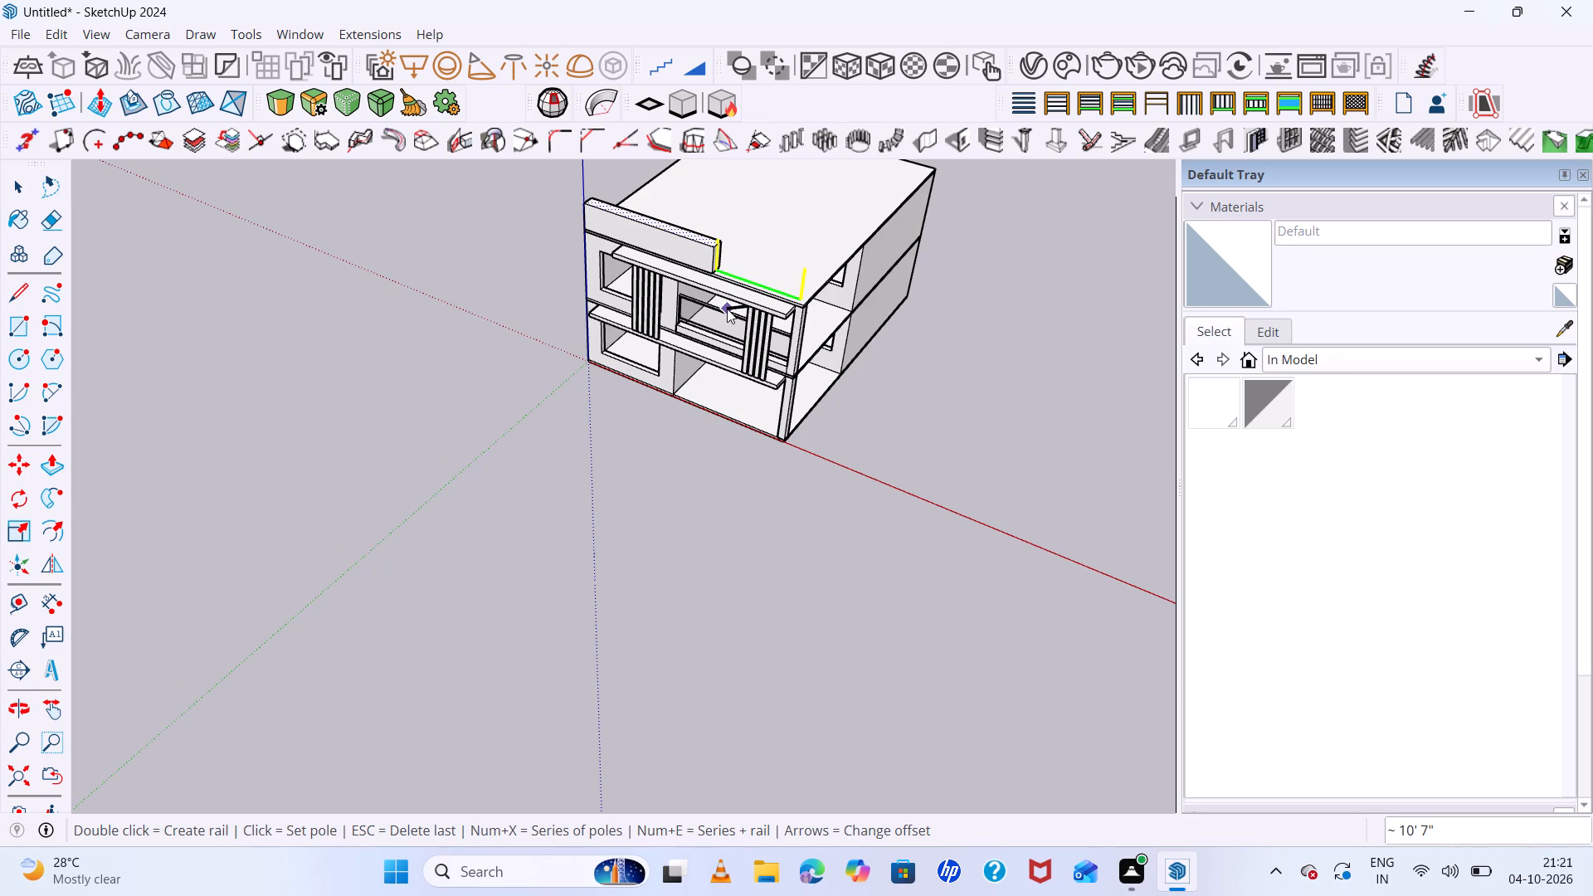
{"action": "middle_click_drag", "start_coordinate": [840, 262], "coordinate": [544, 270]}
{"action": "scroll", "coordinate": [861, 324], "scroll_direction": "up", "scroll_amount": 4}
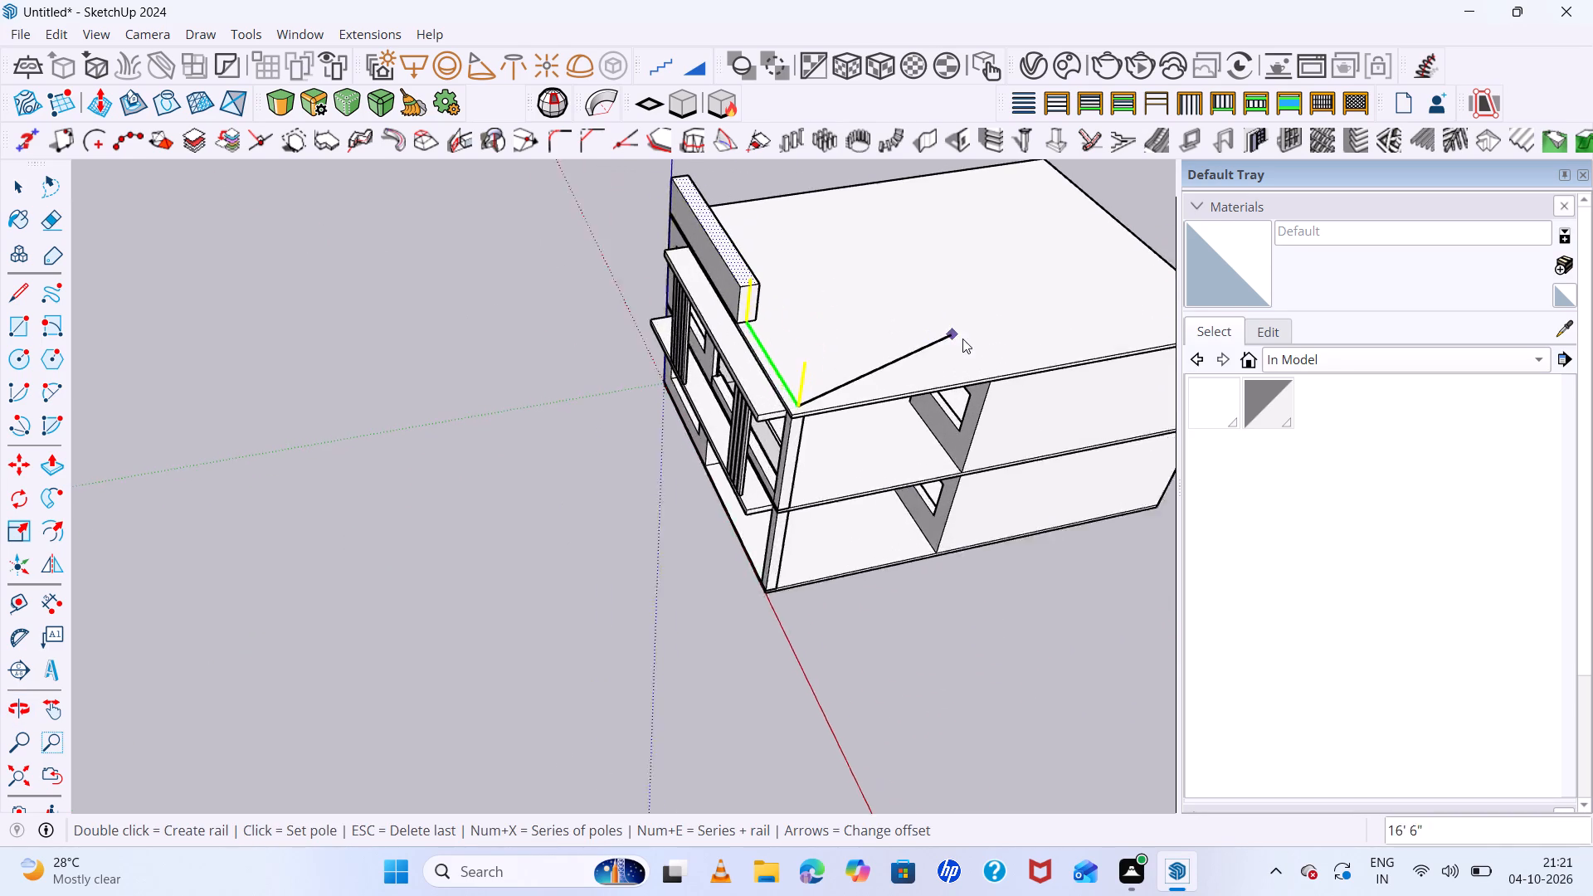
{"action": "scroll", "coordinate": [962, 338], "scroll_direction": "up", "scroll_amount": 2}
{"action": "scroll", "coordinate": [875, 314], "scroll_direction": "down", "scroll_amount": 6}
{"action": "scroll", "coordinate": [1074, 297], "scroll_direction": "up", "scroll_amount": 5}
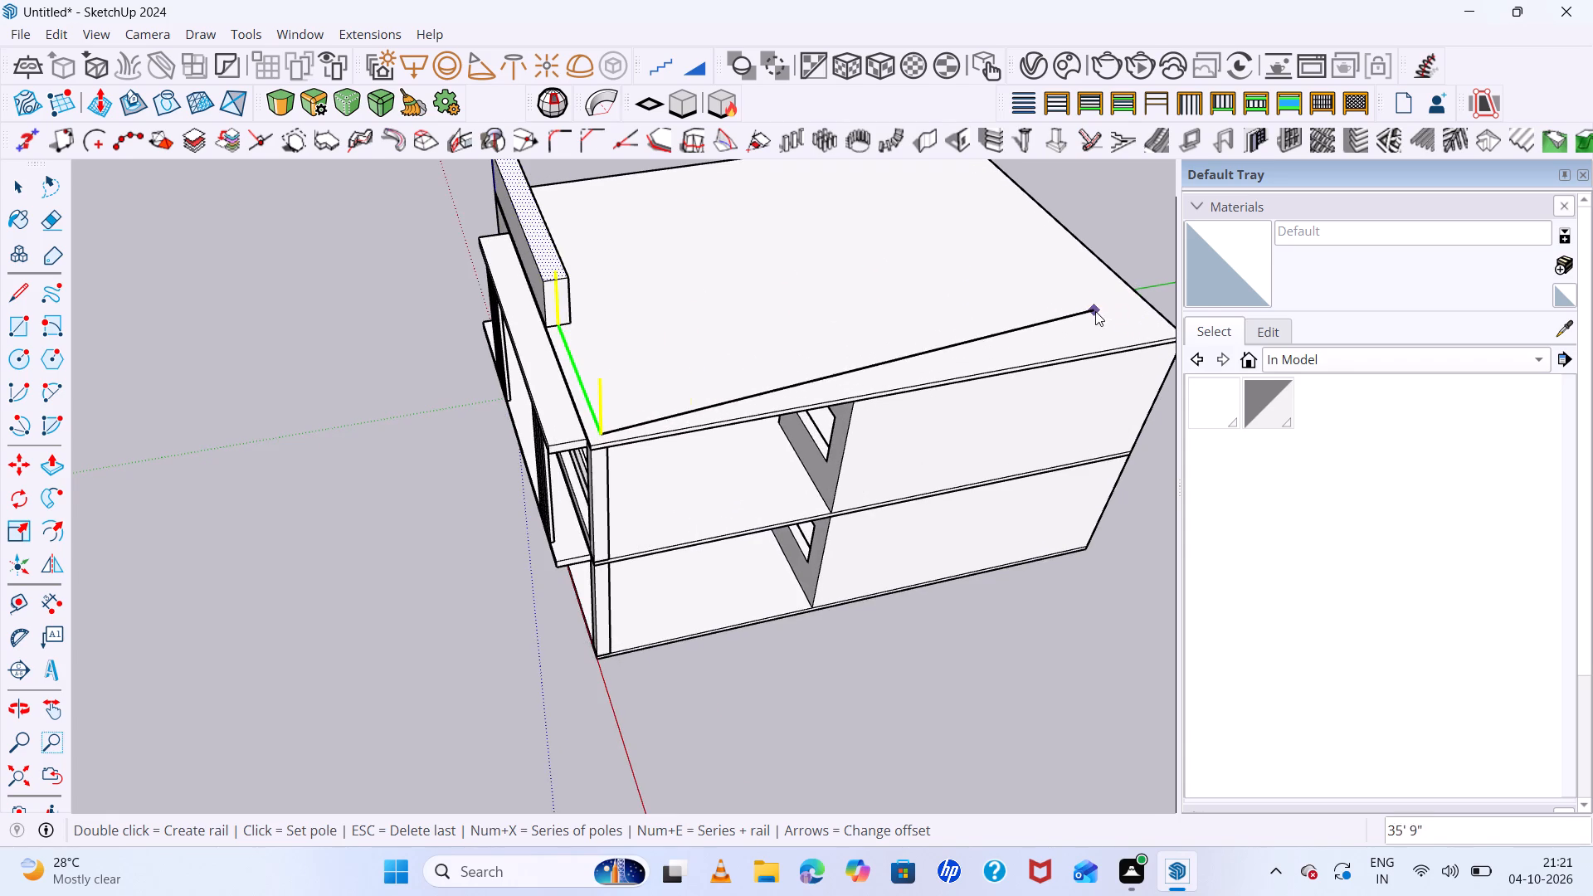
{"action": "scroll", "coordinate": [1095, 311], "scroll_direction": "down", "scroll_amount": 4}
{"action": "scroll", "coordinate": [1145, 314], "scroll_direction": "up", "scroll_amount": 5}
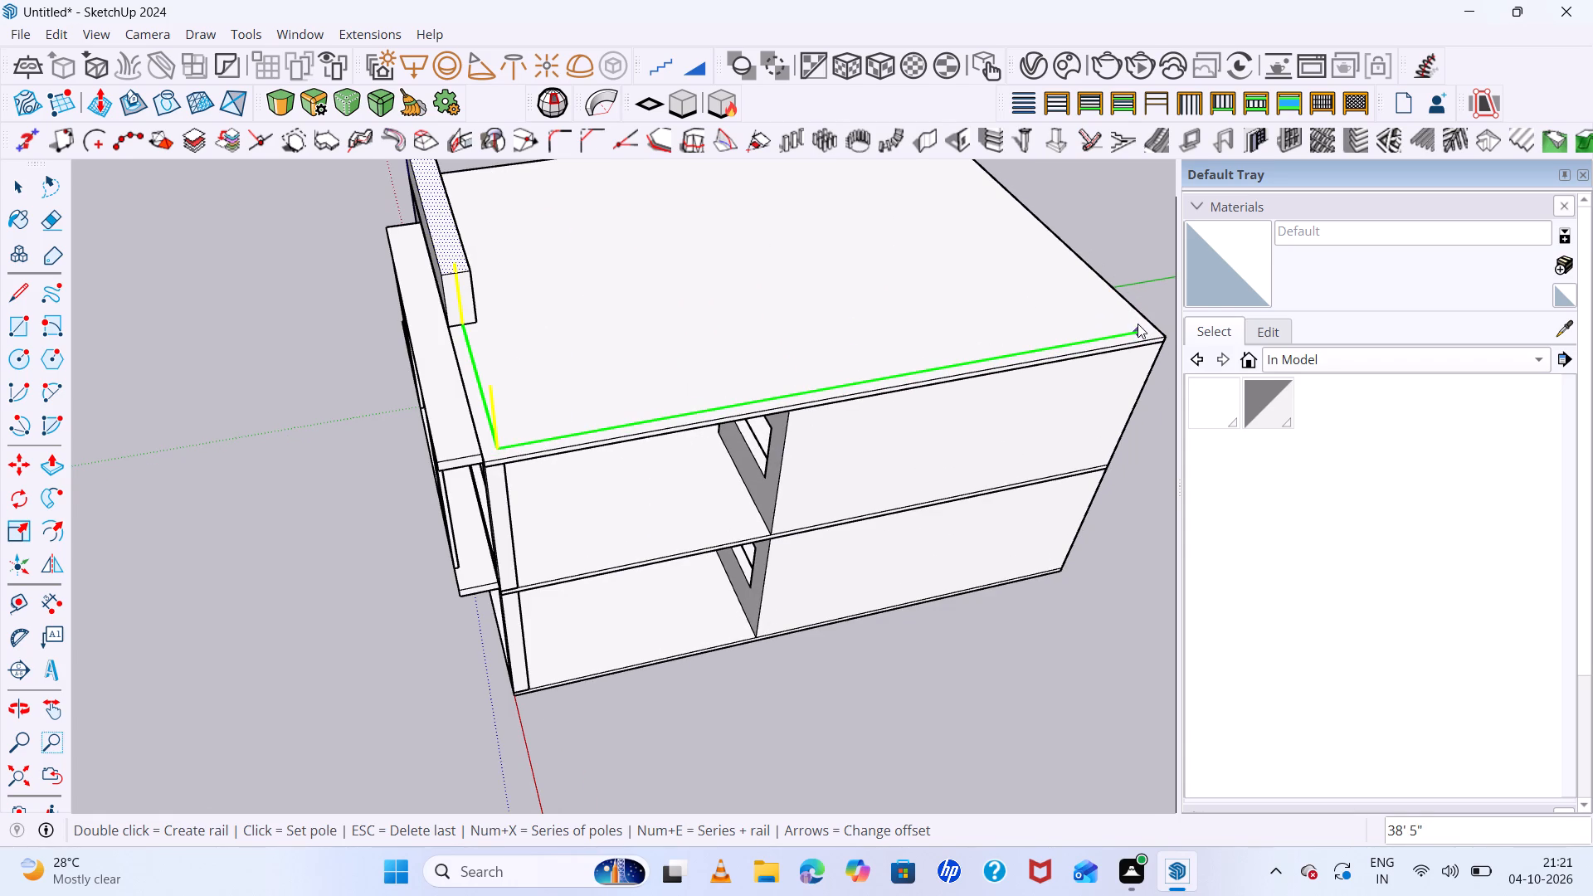
{"action": "left_click", "coordinate": [1136, 323]}
Set a pole near the opposite rear corner and the last one beside the parapet's blue-axis end, and create the roof railing.
{"action": "scroll", "coordinate": [838, 288], "scroll_direction": "down", "scroll_amount": 6}
{"action": "middle_click_drag", "start_coordinate": [842, 298], "coordinate": [199, 299]}
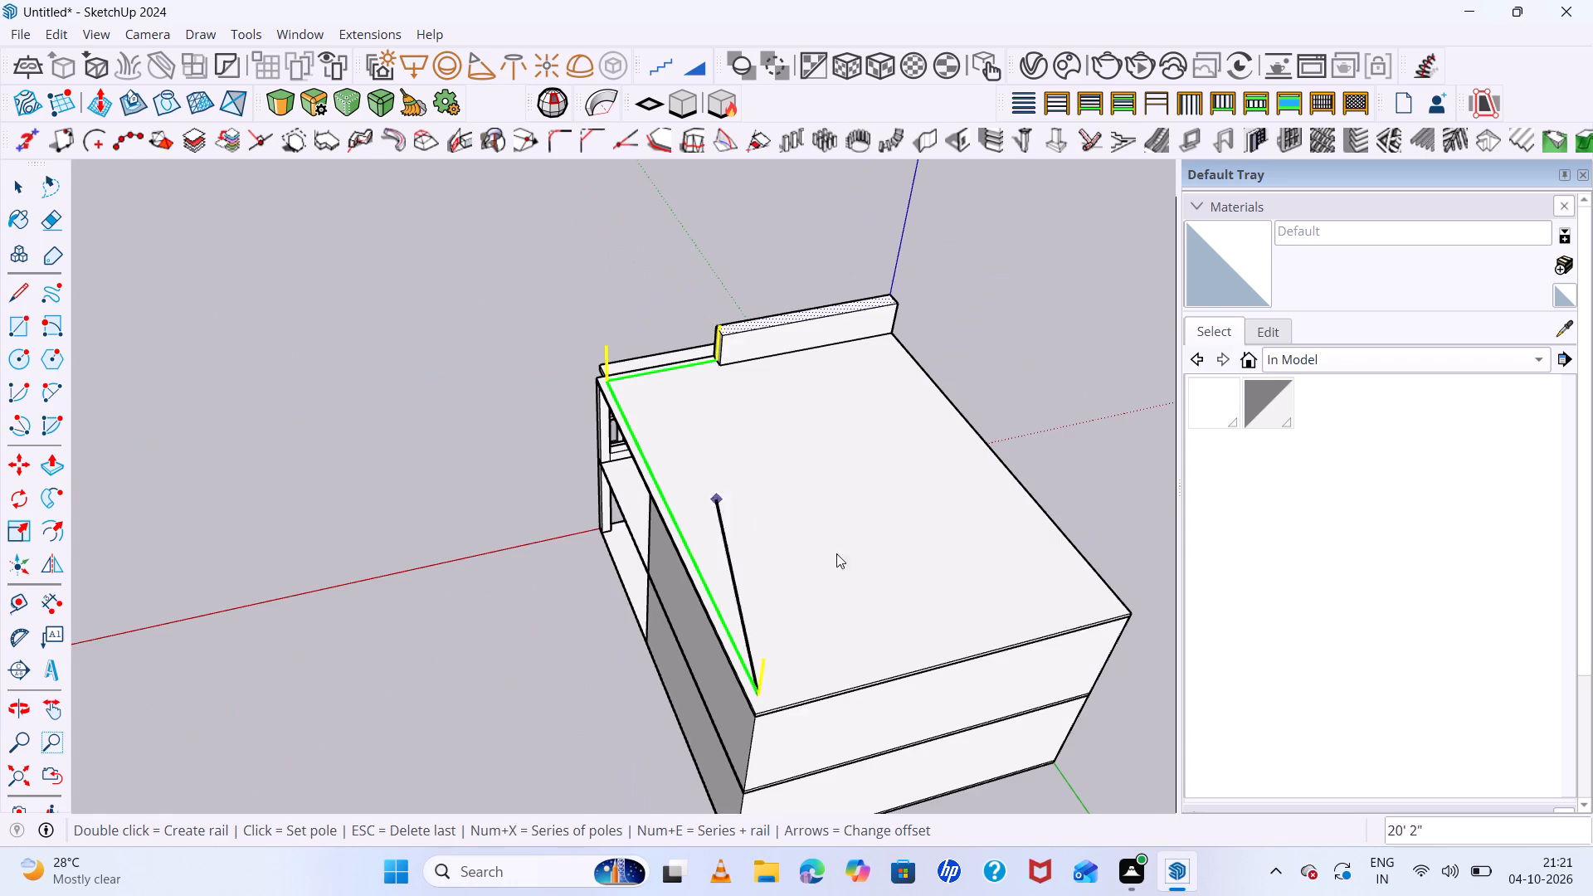
{"action": "left_click", "coordinate": [1108, 606]}
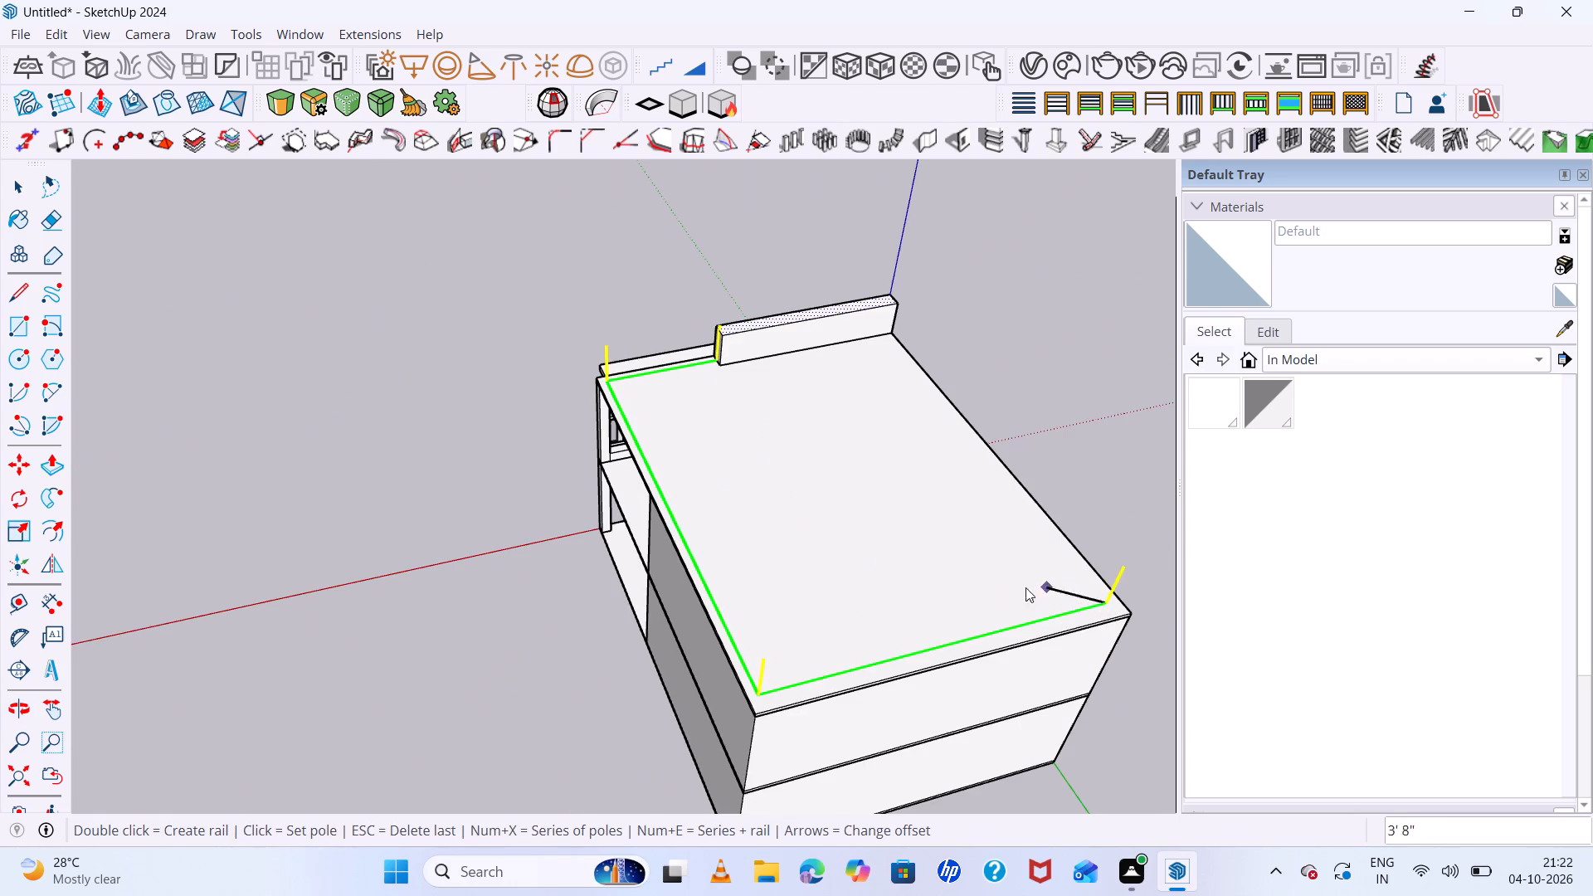
{"action": "middle_click_drag", "start_coordinate": [1020, 587], "coordinate": [459, 518]}
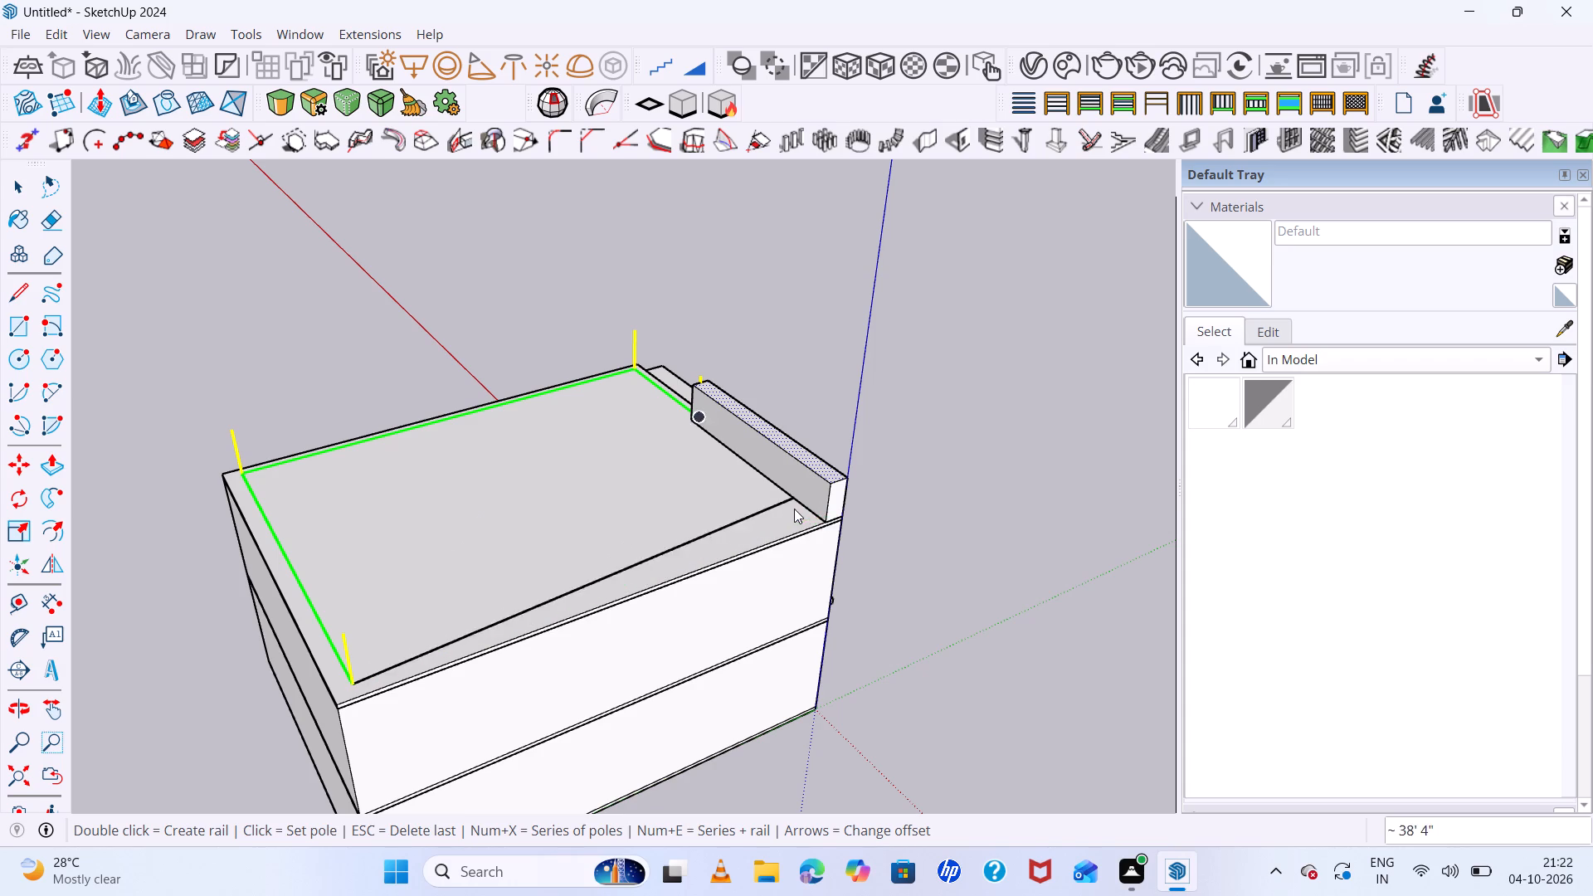
{"action": "triple_click", "coordinate": [806, 516]}
{"action": "middle_click_drag", "start_coordinate": [840, 532], "coordinate": [520, 519]}
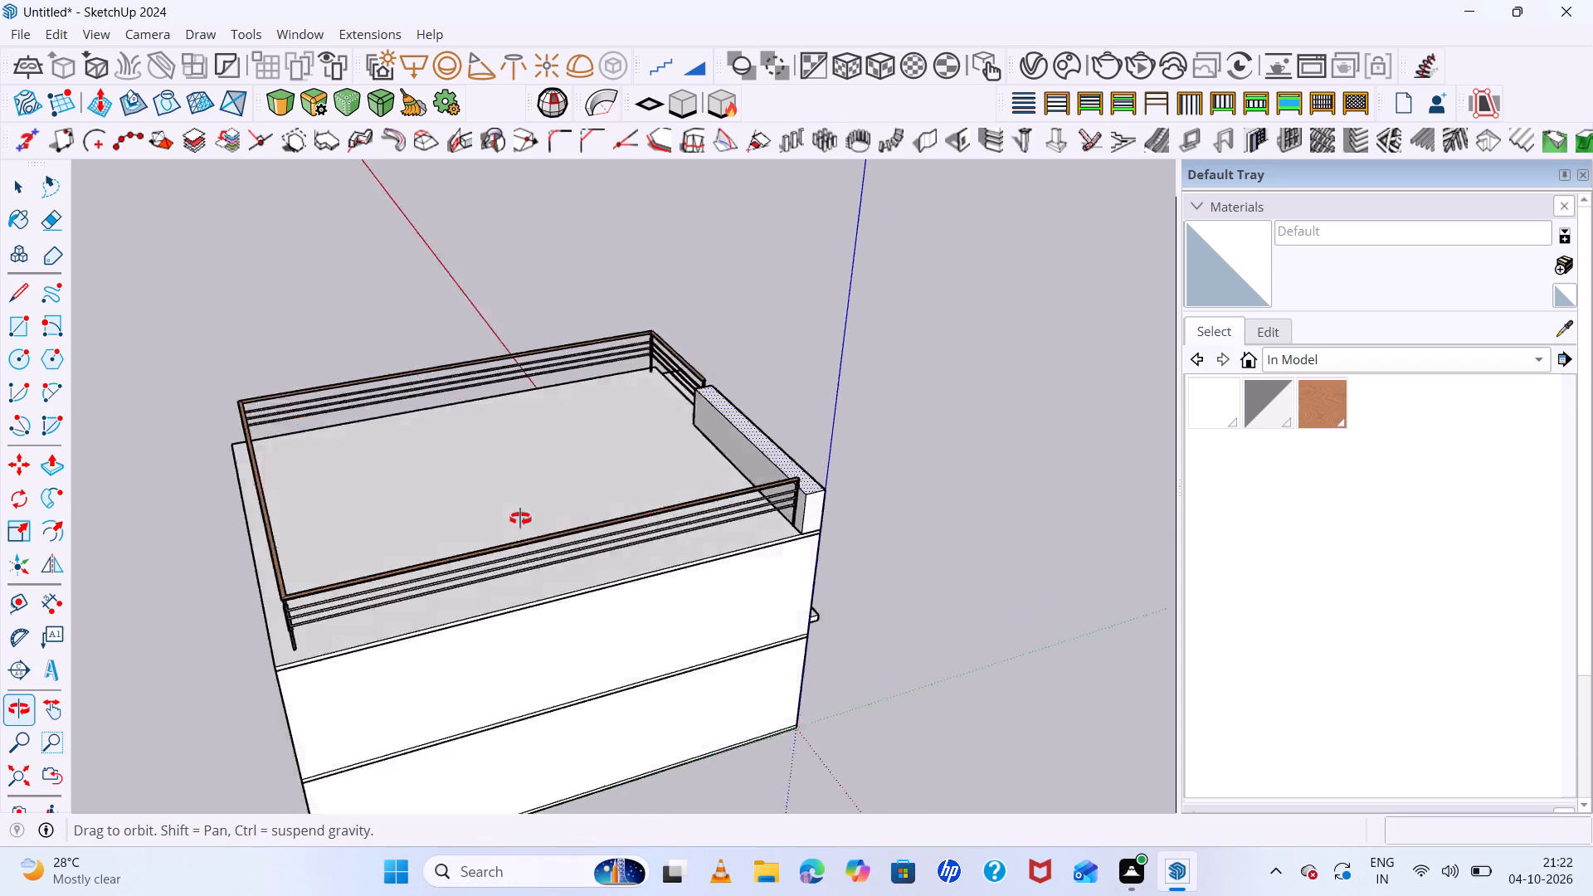
{"action": "middle_click_drag", "start_coordinate": [520, 519], "coordinate": [2, 451]}
{"action": "scroll", "coordinate": [146, 432], "scroll_direction": "down", "scroll_amount": 7}
{"action": "middle_click_drag", "start_coordinate": [420, 474], "coordinate": [424, 450]}
{"action": "key", "text": "Escape"}
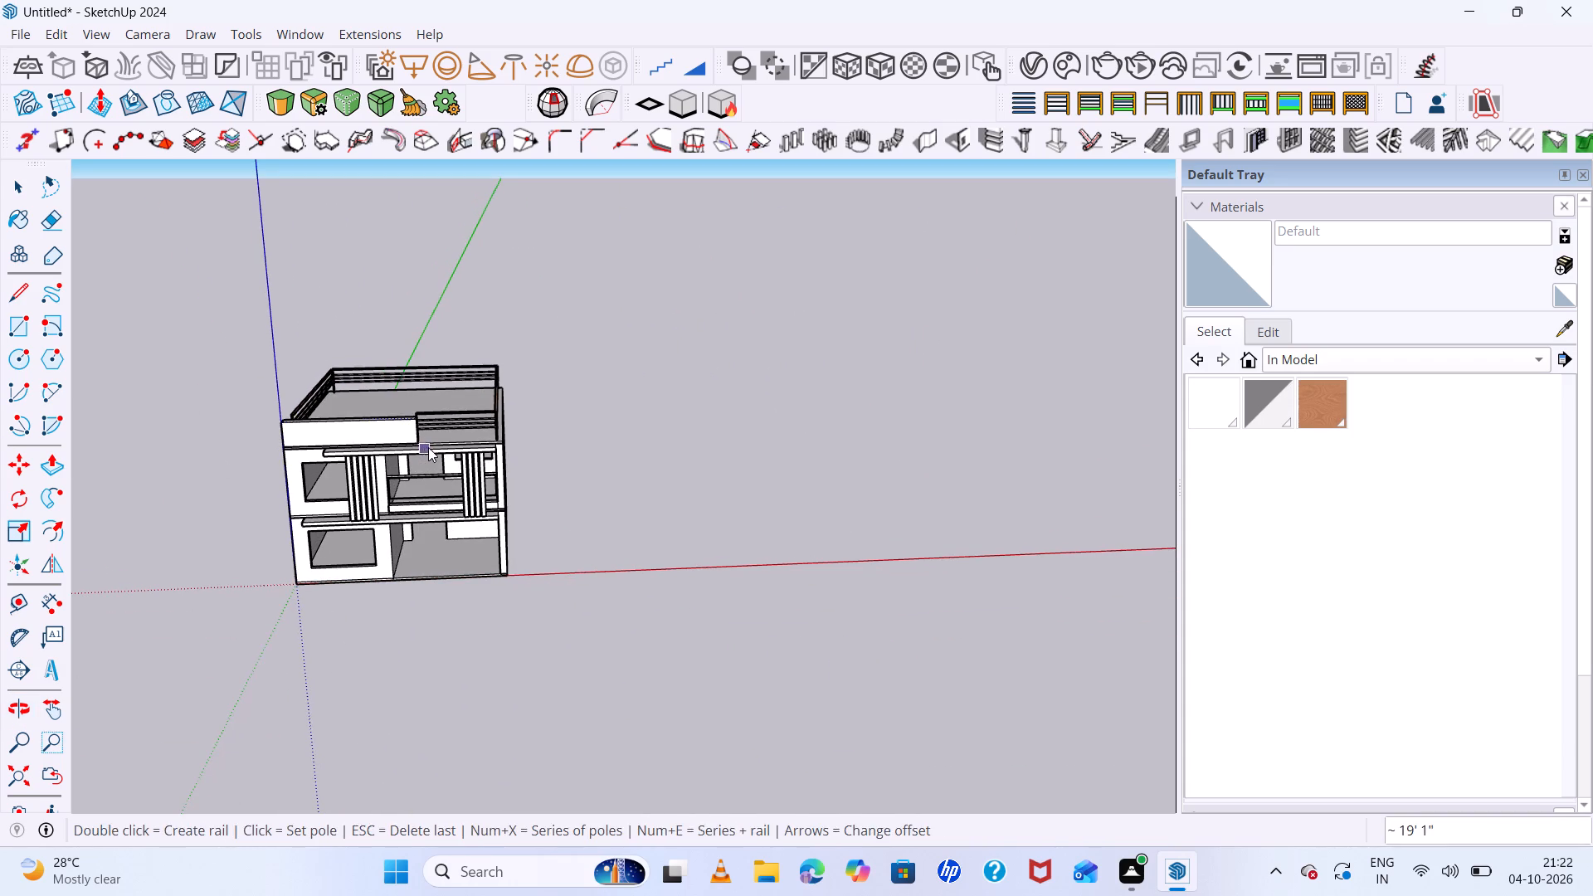
Examine the front façade with the rooftop parapet and railing from several angles and distances.
{"action": "scroll", "coordinate": [431, 448], "scroll_direction": "up", "scroll_amount": 12}
{"action": "middle_click_drag", "start_coordinate": [538, 473], "coordinate": [413, 361]}
{"action": "scroll", "coordinate": [486, 389], "scroll_direction": "down", "scroll_amount": 7}
{"action": "middle_click_drag", "start_coordinate": [557, 486], "coordinate": [601, 514]}
{"action": "scroll", "coordinate": [583, 513], "scroll_direction": "down", "scroll_amount": 1}
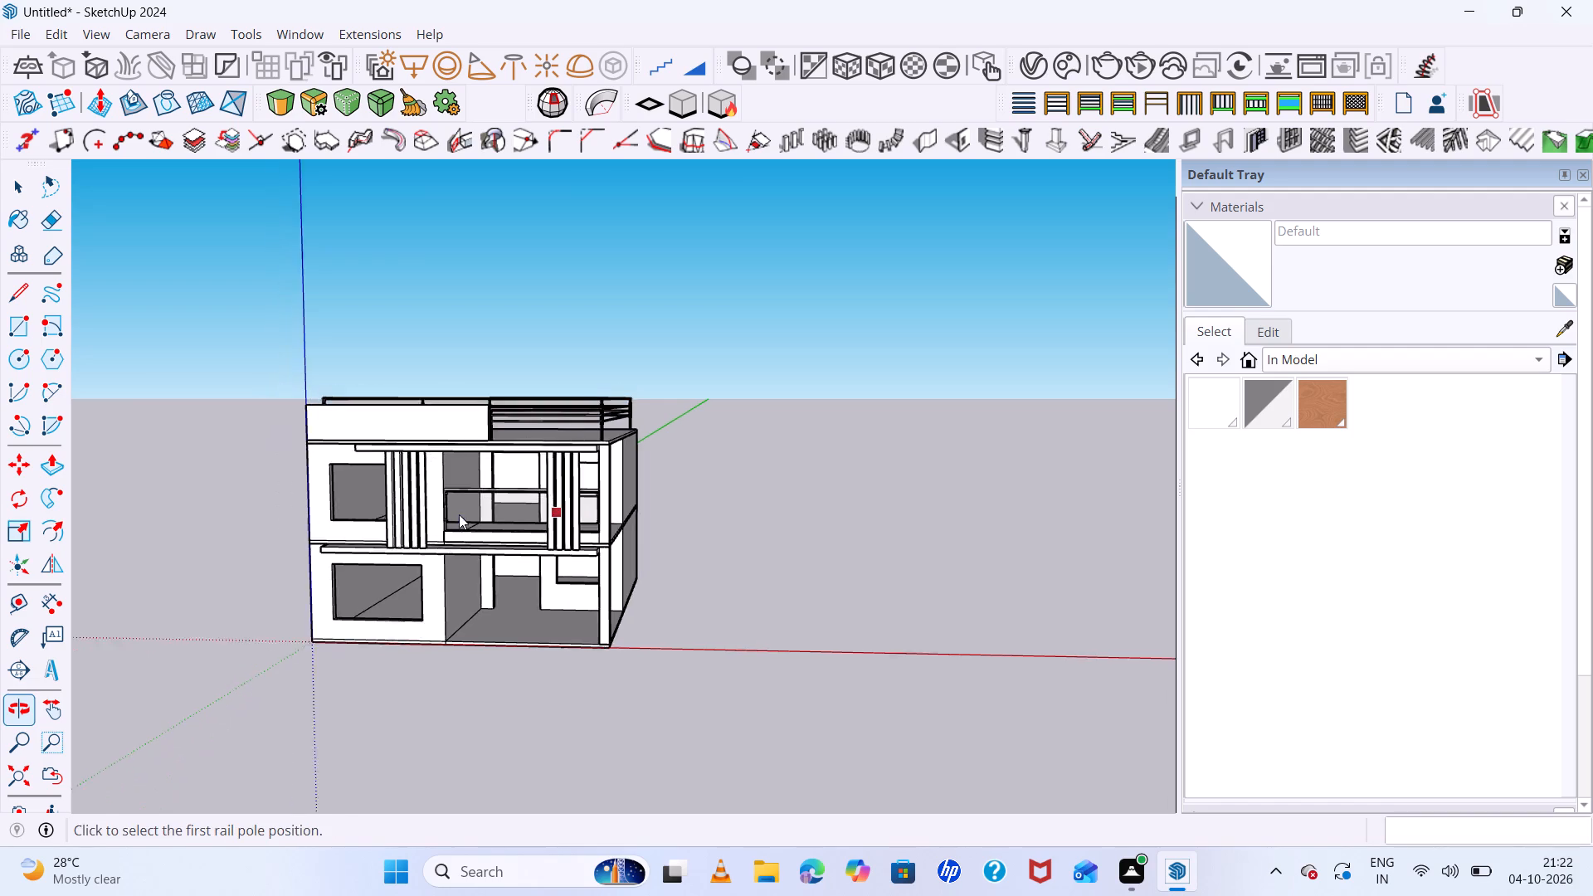
{"action": "scroll", "coordinate": [459, 514], "scroll_direction": "up", "scroll_amount": 7}
{"action": "middle_click_drag", "start_coordinate": [571, 541], "coordinate": [572, 514]}
{"action": "scroll", "coordinate": [616, 541], "scroll_direction": "up", "scroll_amount": 1}
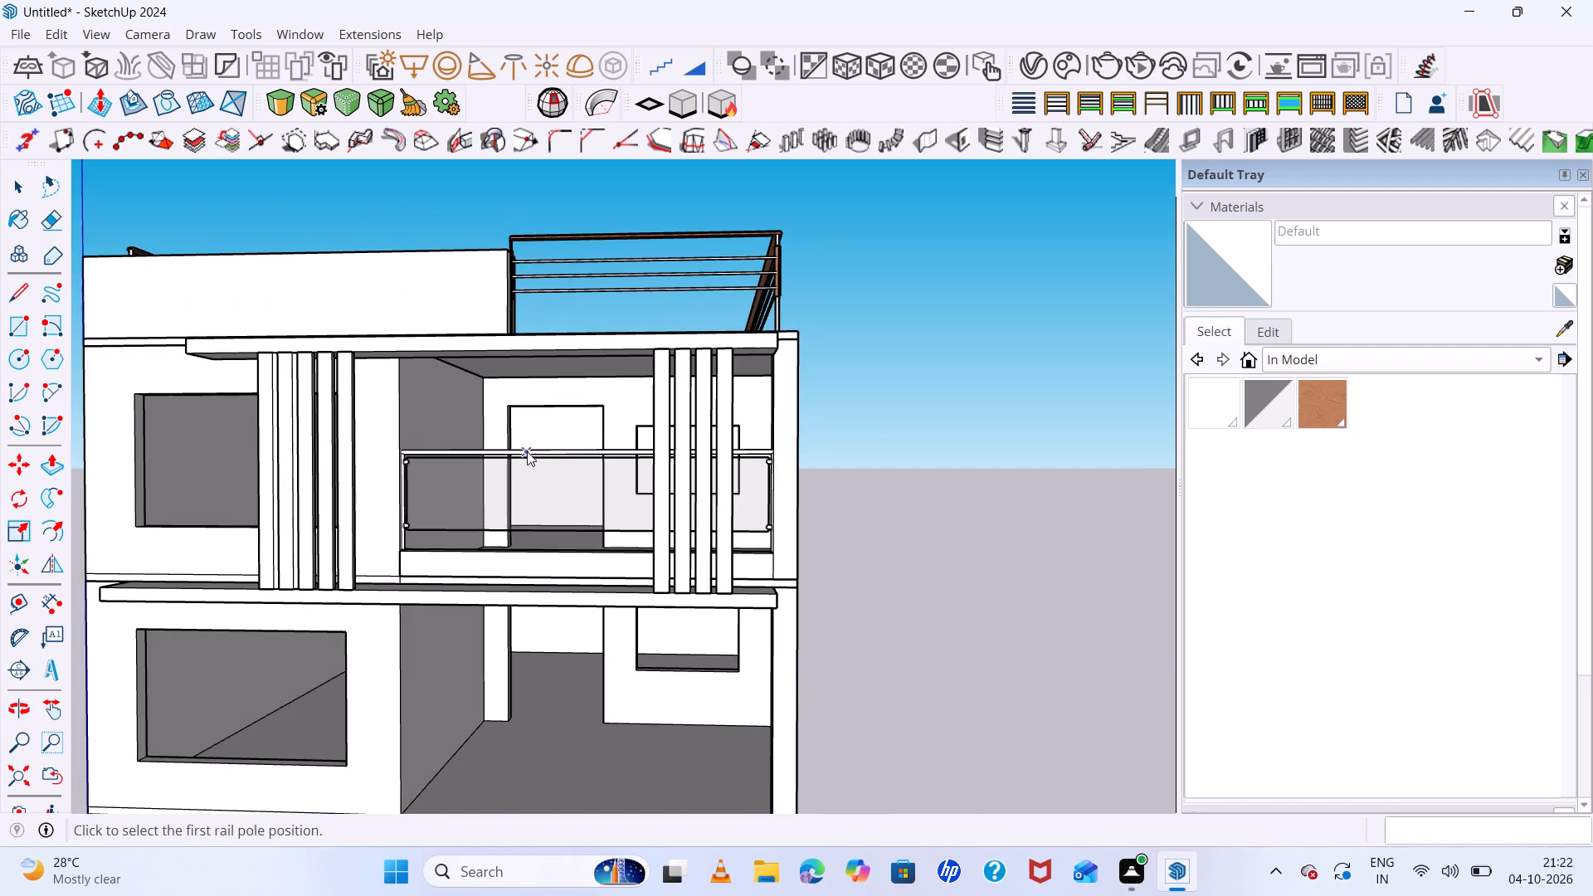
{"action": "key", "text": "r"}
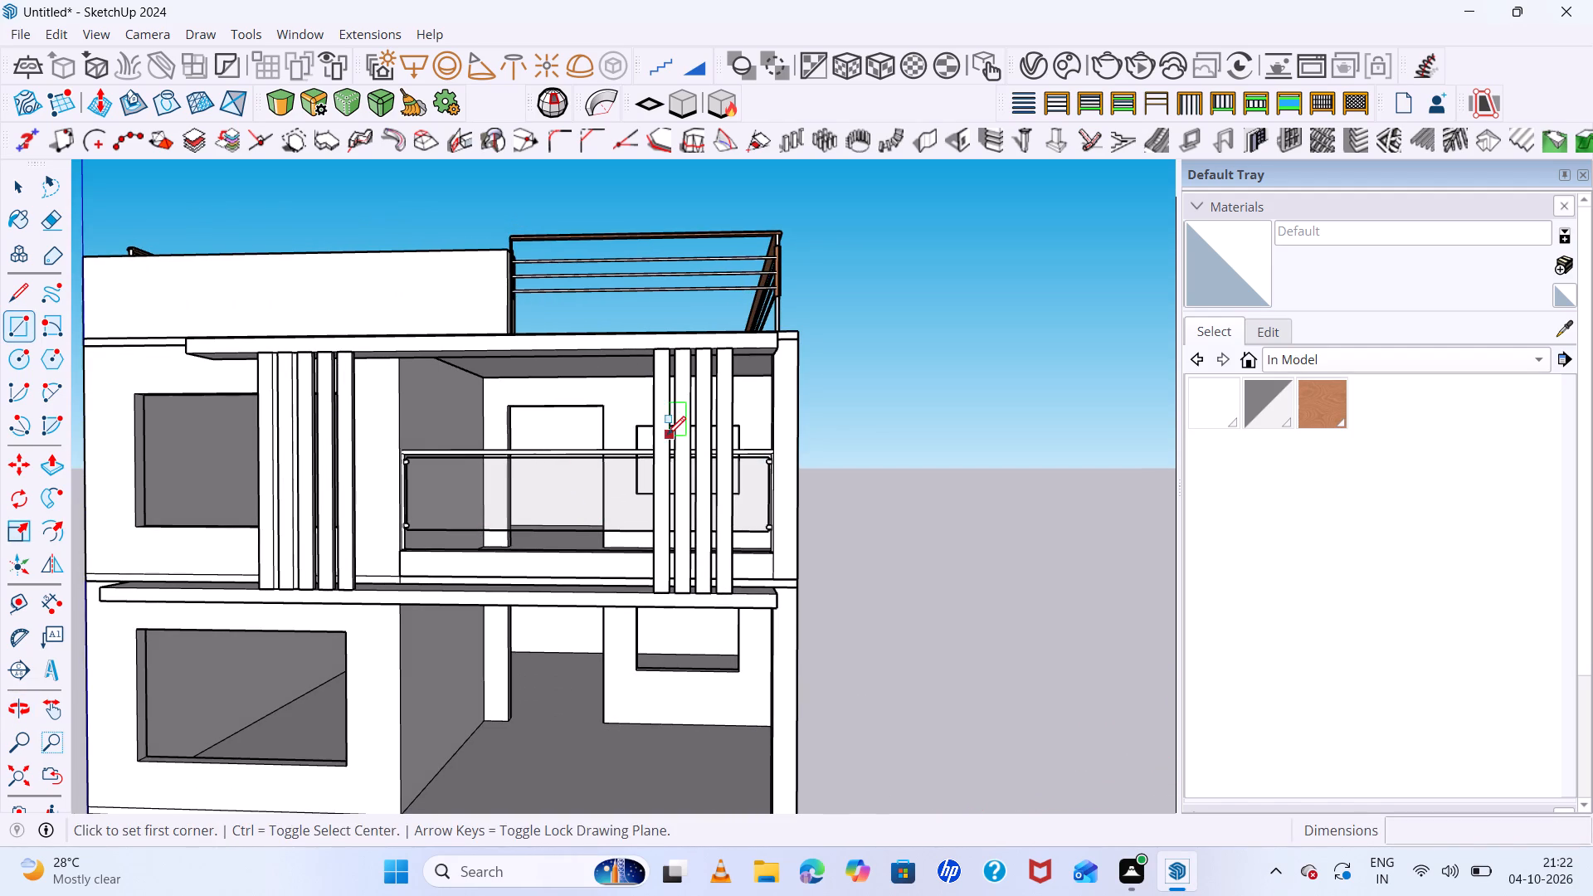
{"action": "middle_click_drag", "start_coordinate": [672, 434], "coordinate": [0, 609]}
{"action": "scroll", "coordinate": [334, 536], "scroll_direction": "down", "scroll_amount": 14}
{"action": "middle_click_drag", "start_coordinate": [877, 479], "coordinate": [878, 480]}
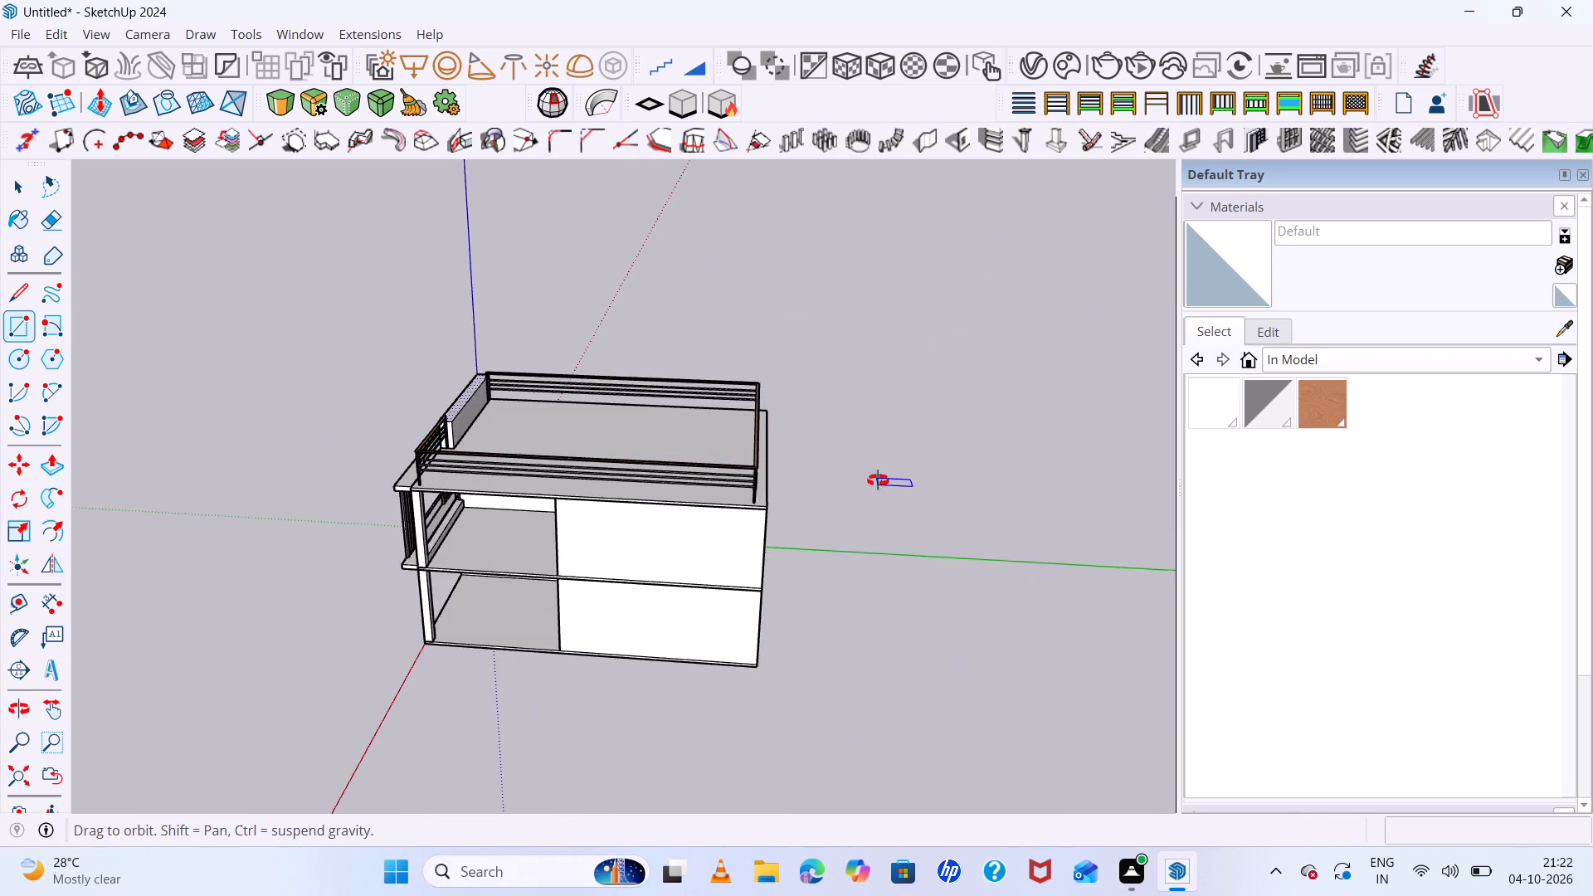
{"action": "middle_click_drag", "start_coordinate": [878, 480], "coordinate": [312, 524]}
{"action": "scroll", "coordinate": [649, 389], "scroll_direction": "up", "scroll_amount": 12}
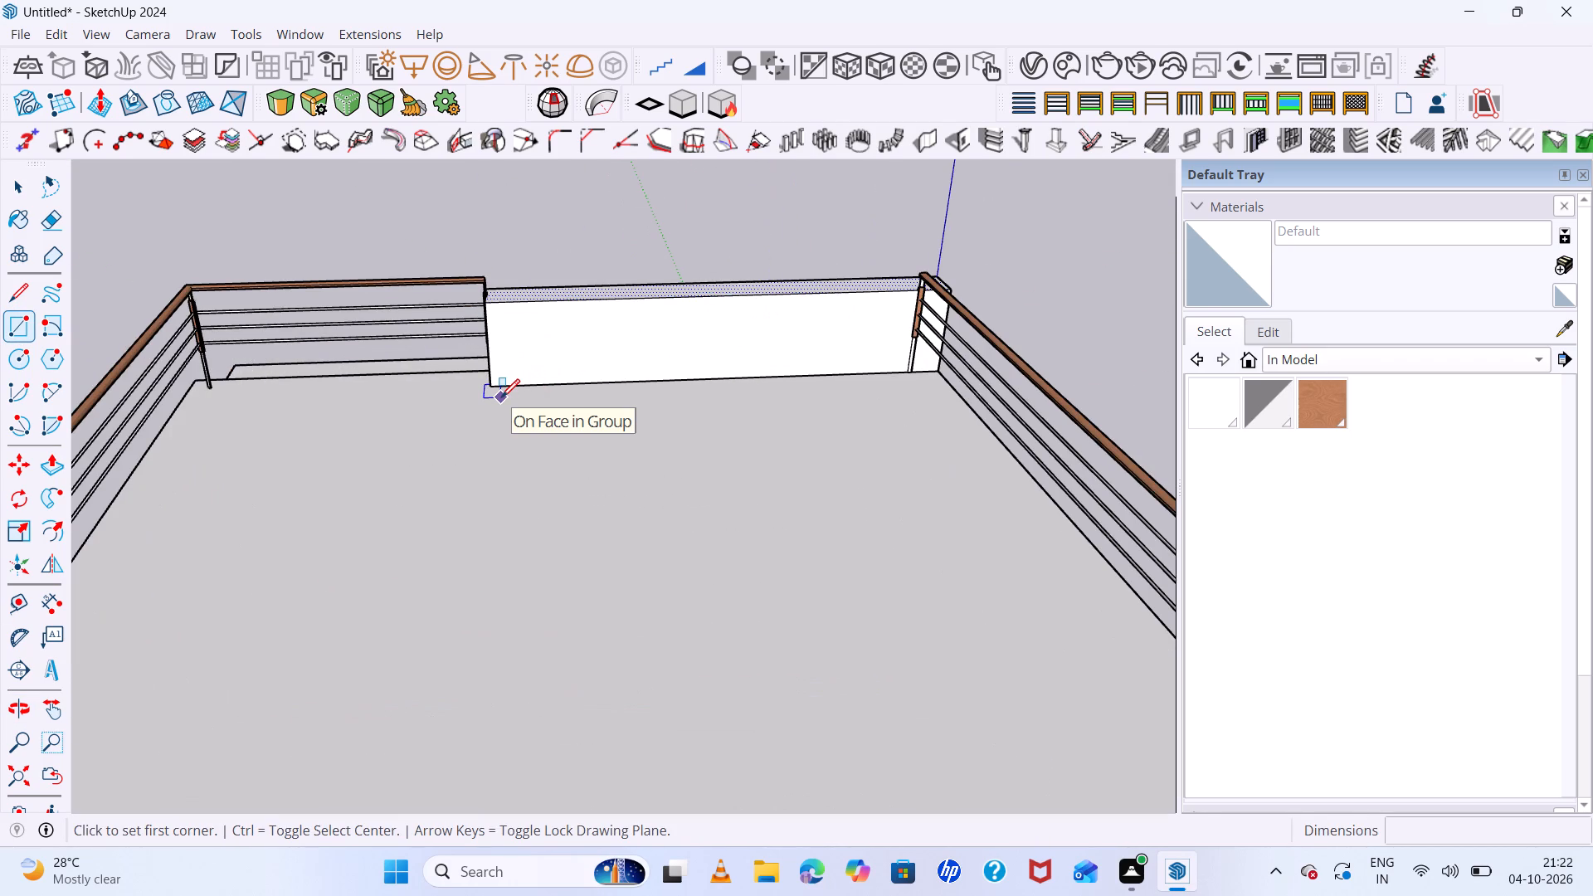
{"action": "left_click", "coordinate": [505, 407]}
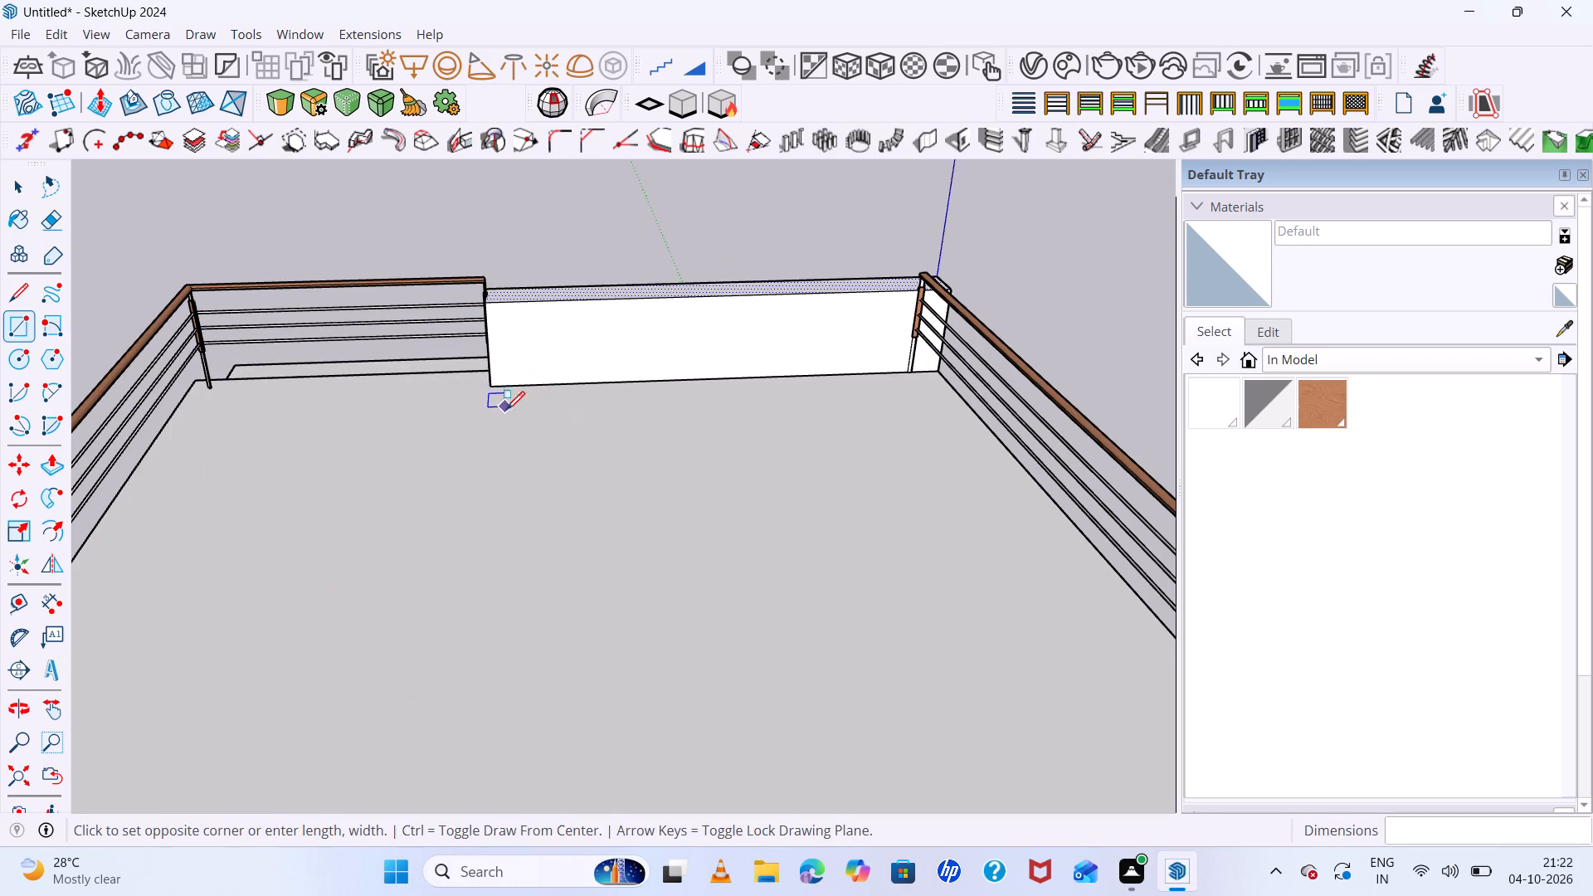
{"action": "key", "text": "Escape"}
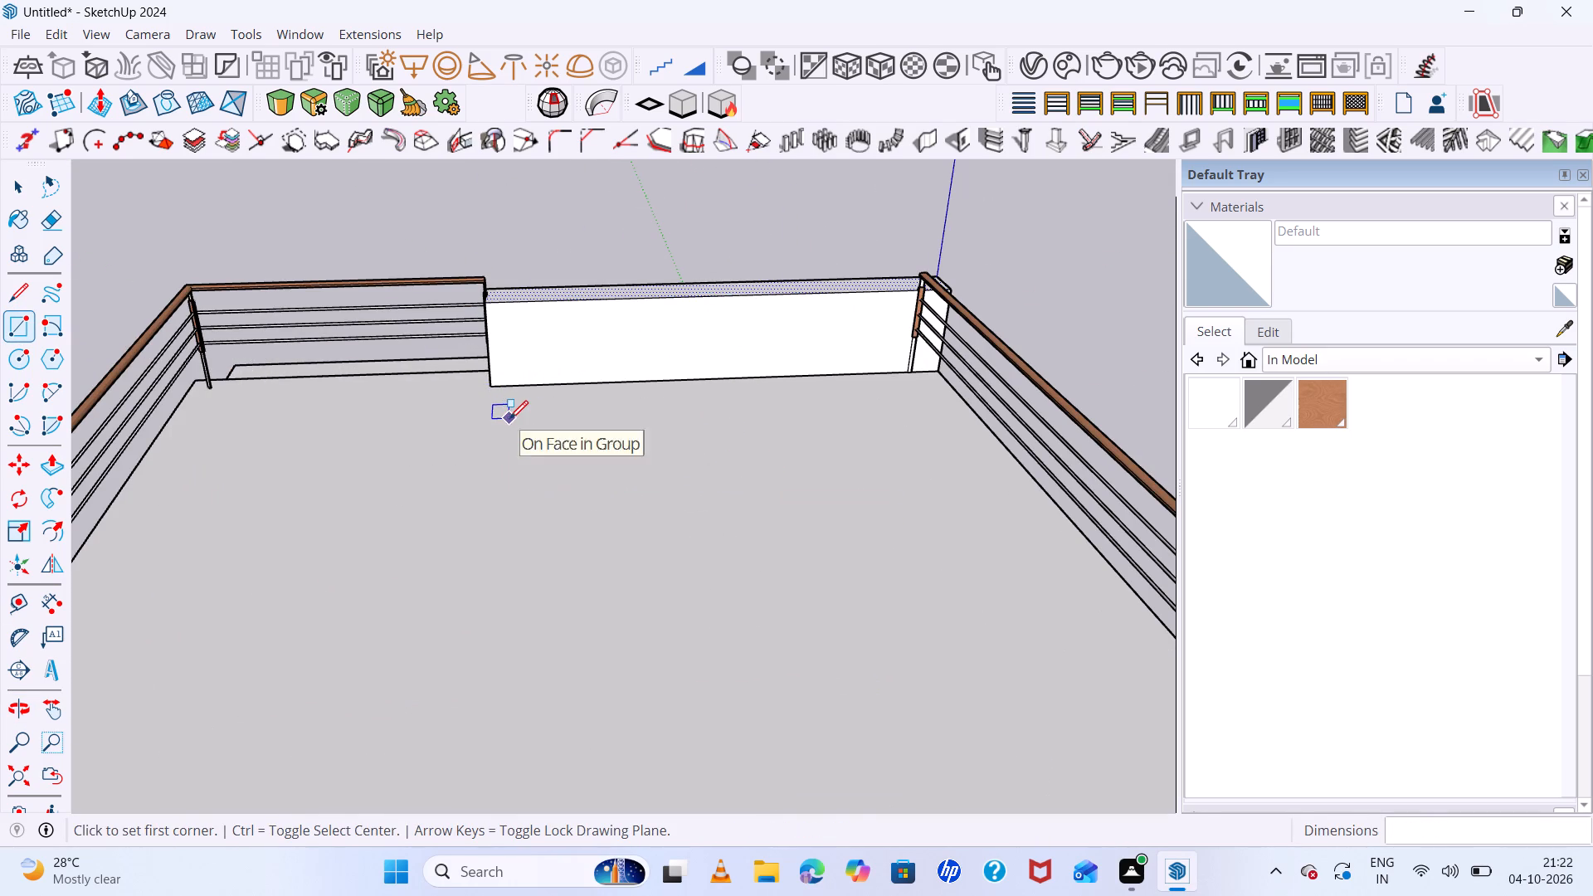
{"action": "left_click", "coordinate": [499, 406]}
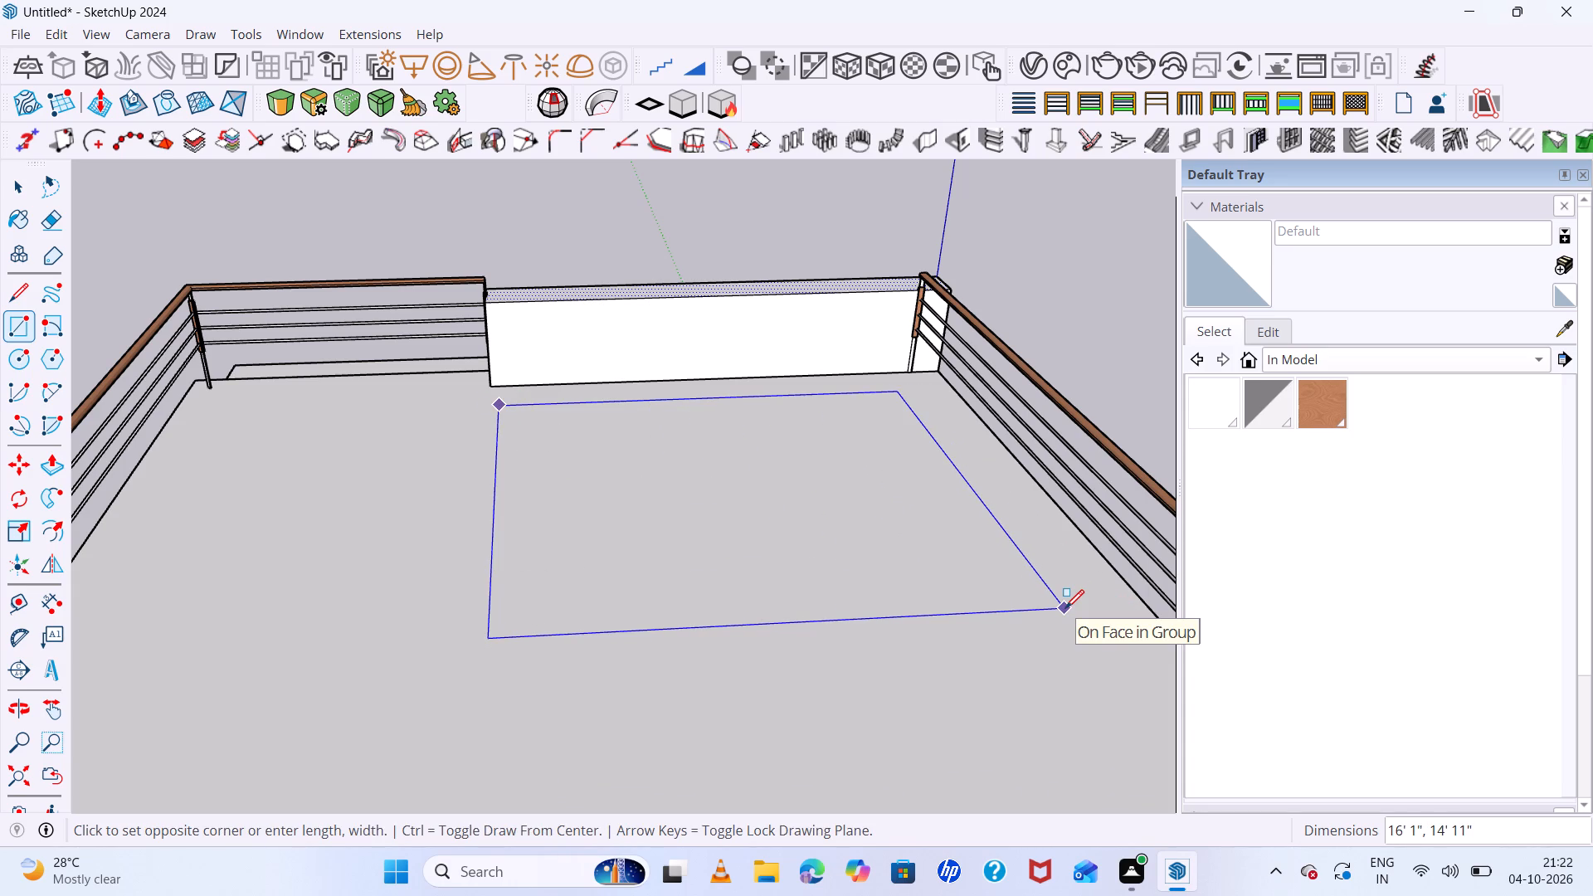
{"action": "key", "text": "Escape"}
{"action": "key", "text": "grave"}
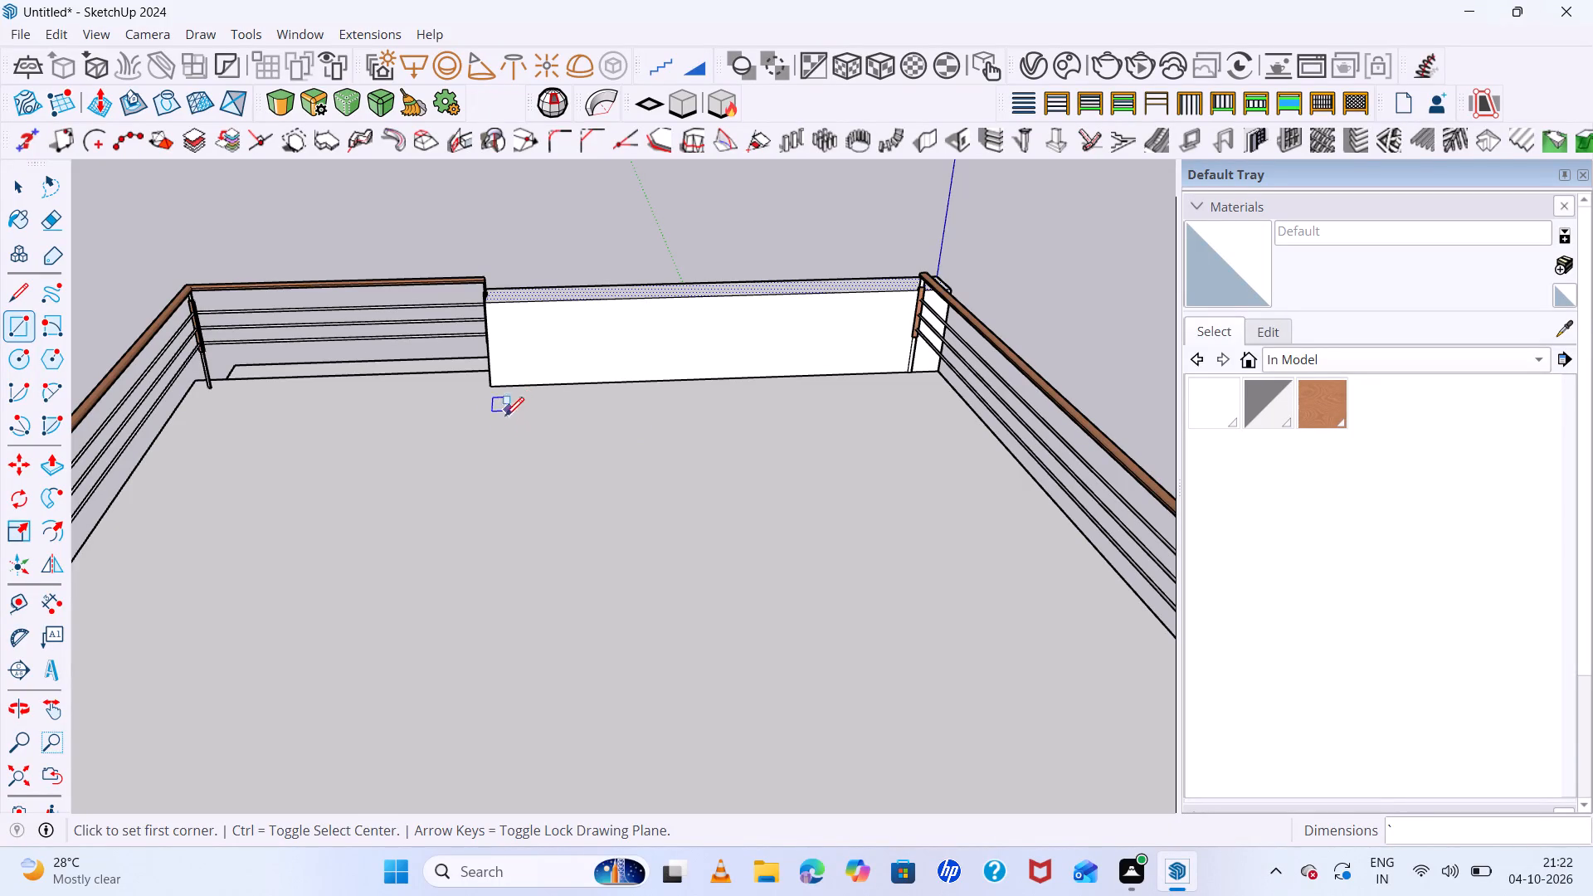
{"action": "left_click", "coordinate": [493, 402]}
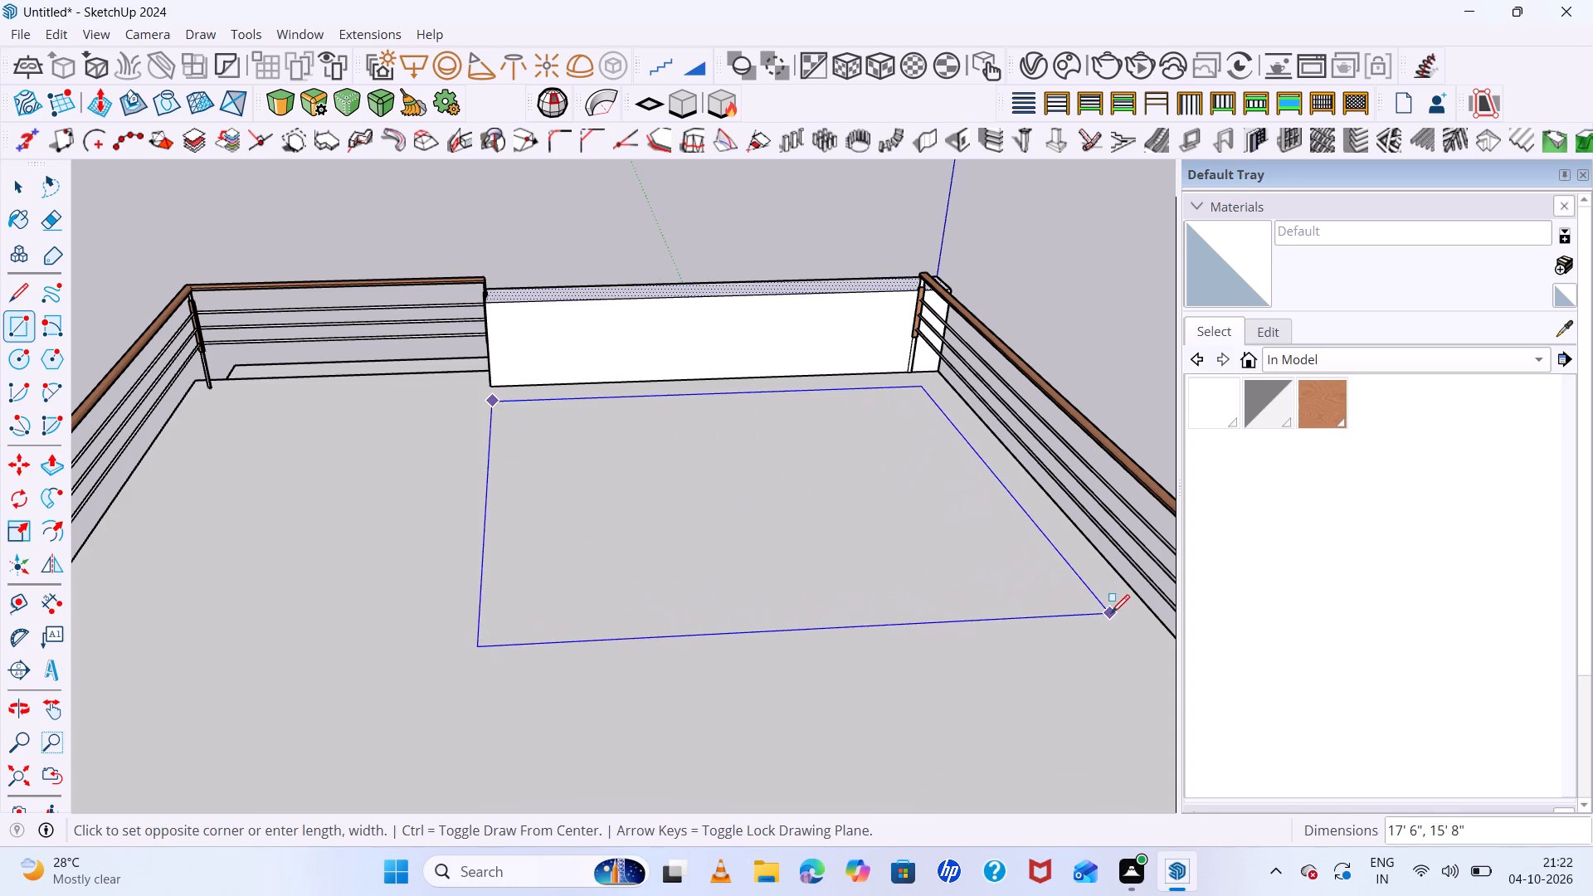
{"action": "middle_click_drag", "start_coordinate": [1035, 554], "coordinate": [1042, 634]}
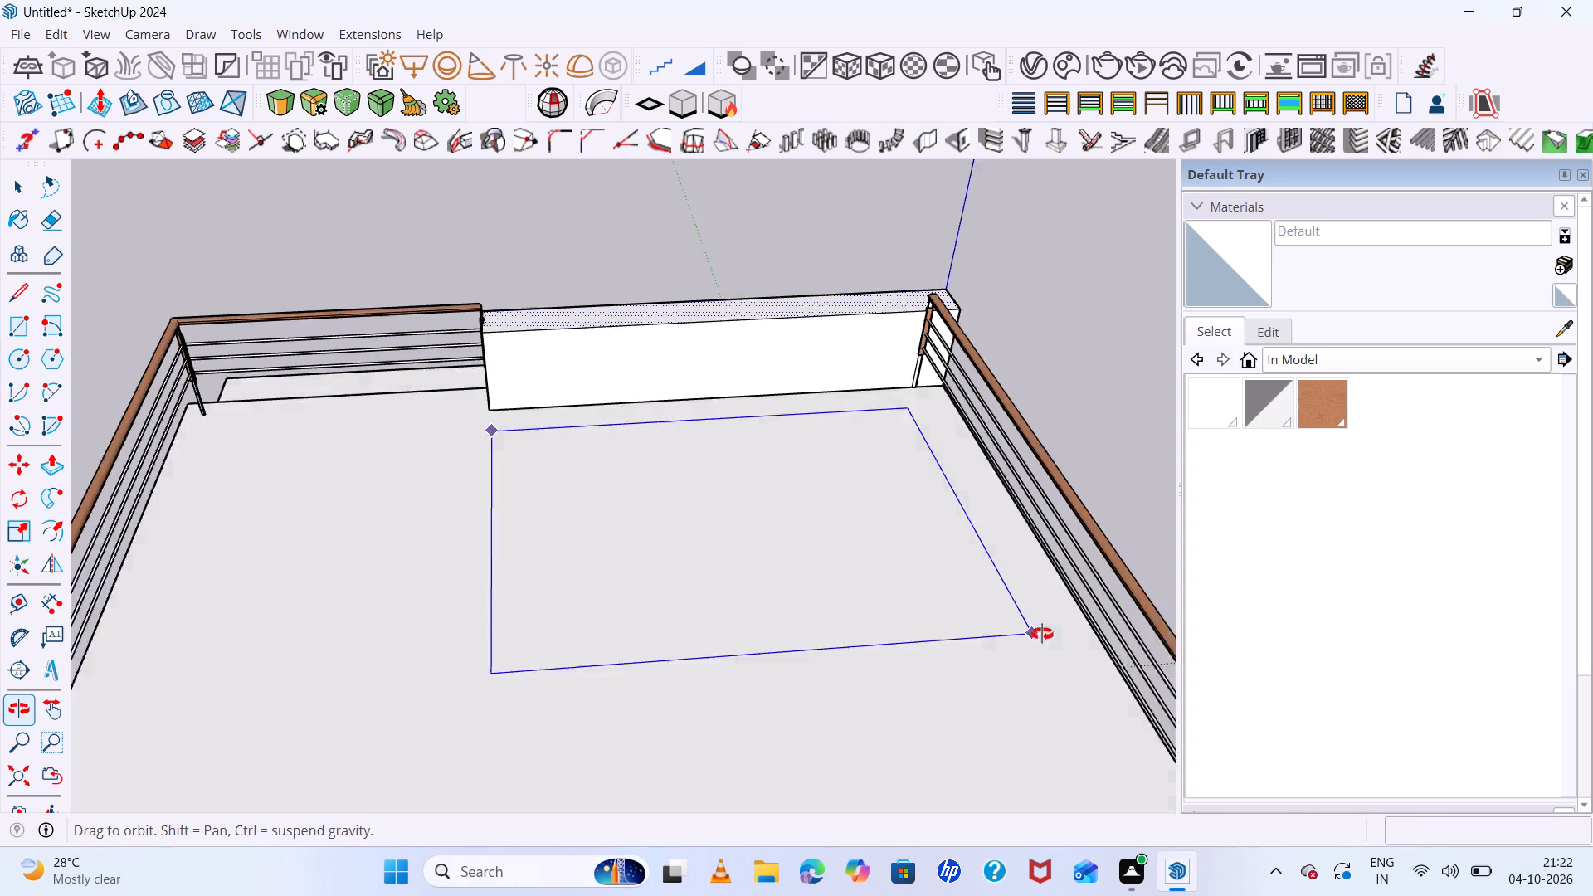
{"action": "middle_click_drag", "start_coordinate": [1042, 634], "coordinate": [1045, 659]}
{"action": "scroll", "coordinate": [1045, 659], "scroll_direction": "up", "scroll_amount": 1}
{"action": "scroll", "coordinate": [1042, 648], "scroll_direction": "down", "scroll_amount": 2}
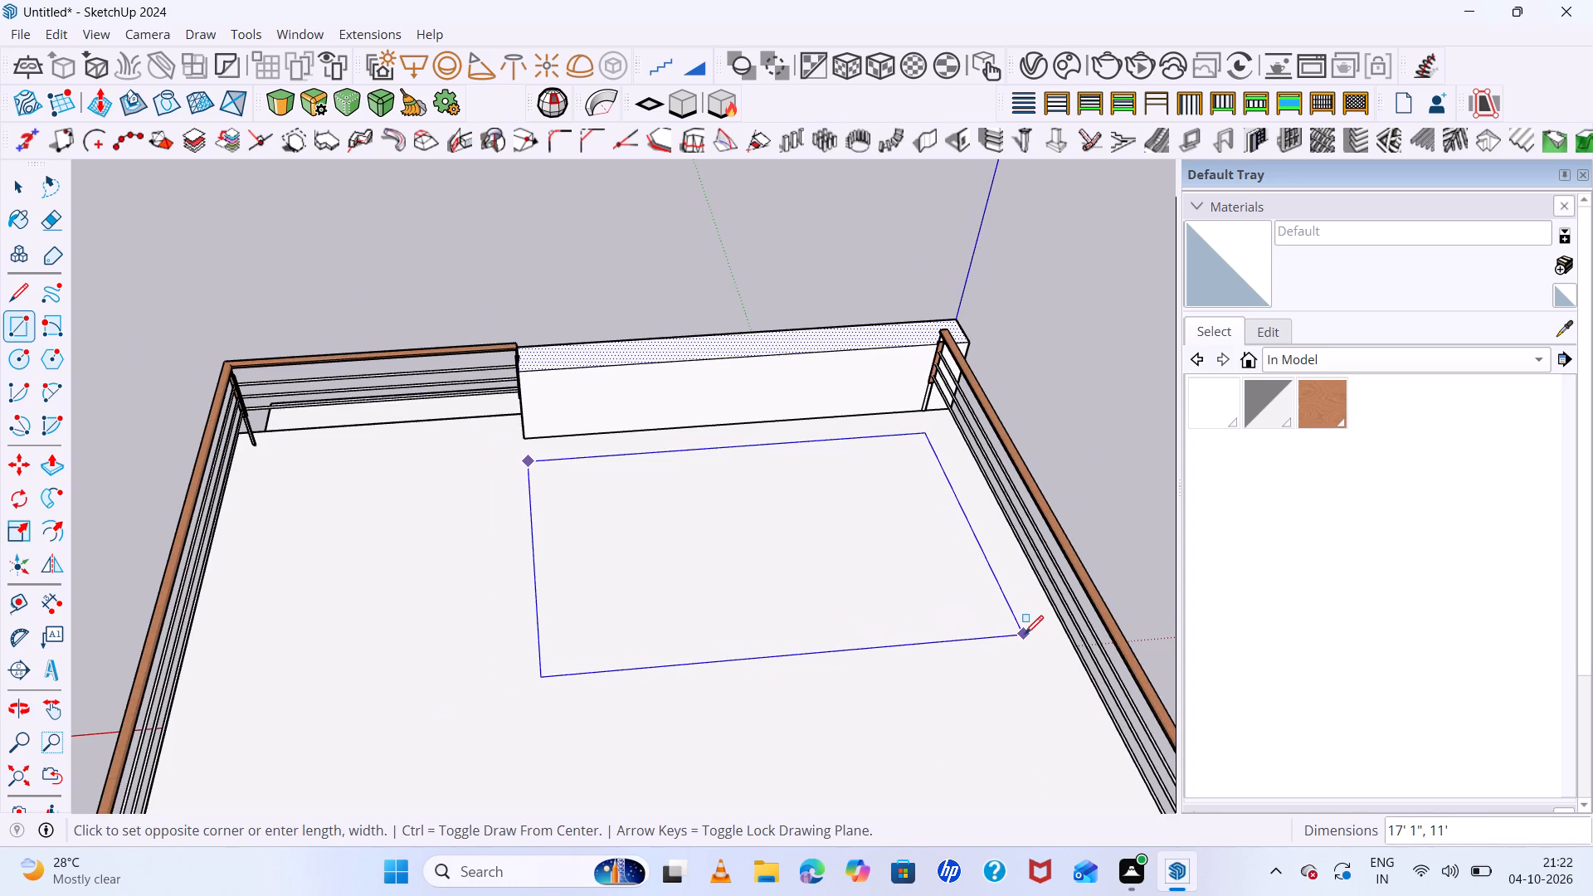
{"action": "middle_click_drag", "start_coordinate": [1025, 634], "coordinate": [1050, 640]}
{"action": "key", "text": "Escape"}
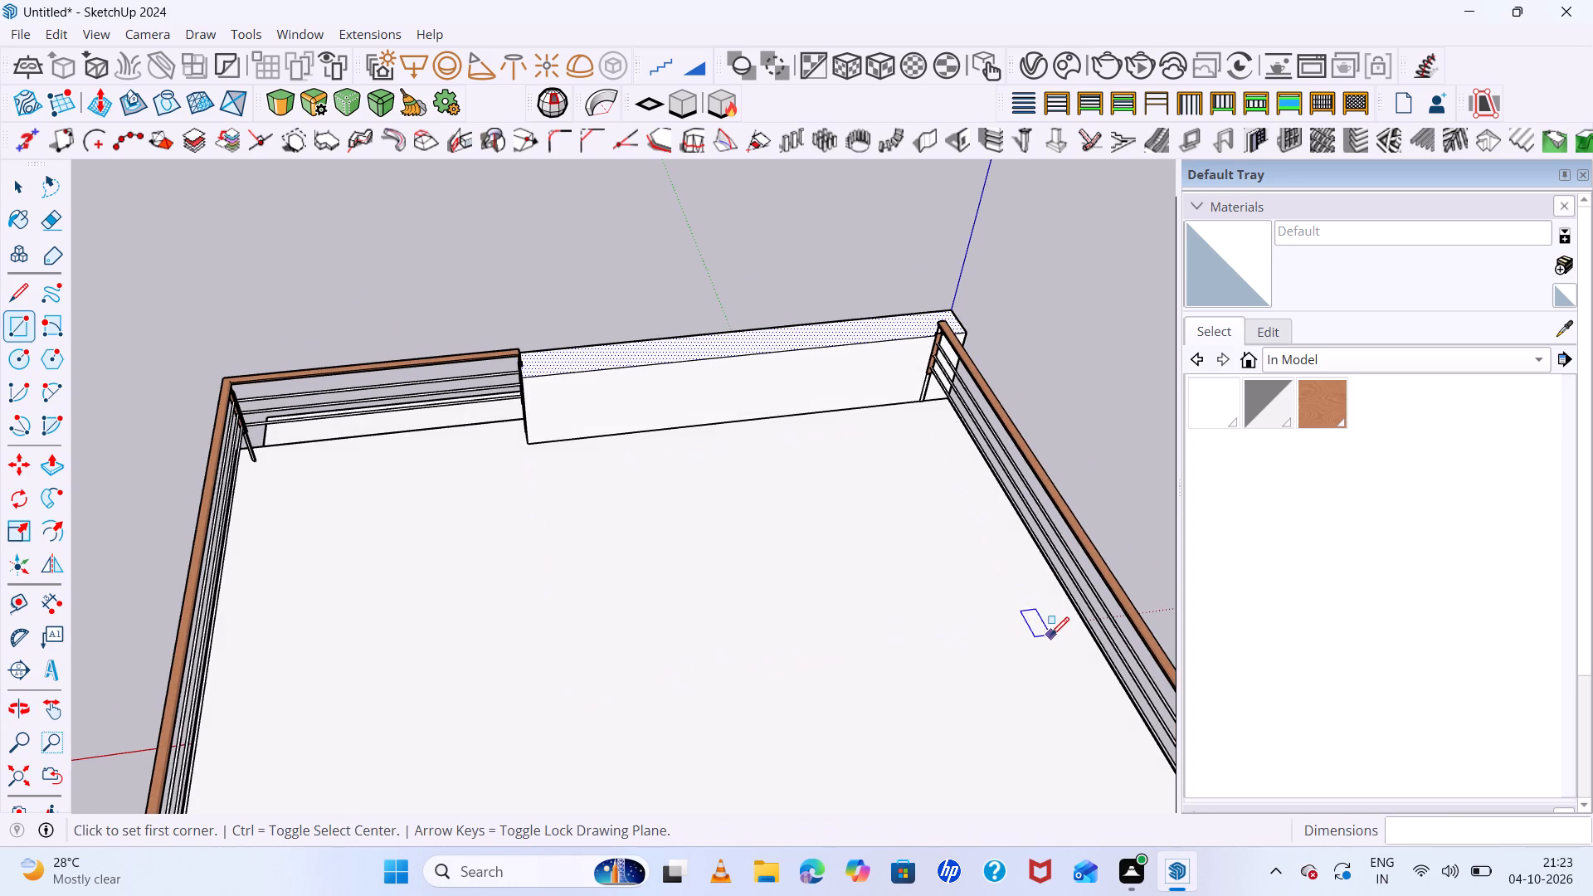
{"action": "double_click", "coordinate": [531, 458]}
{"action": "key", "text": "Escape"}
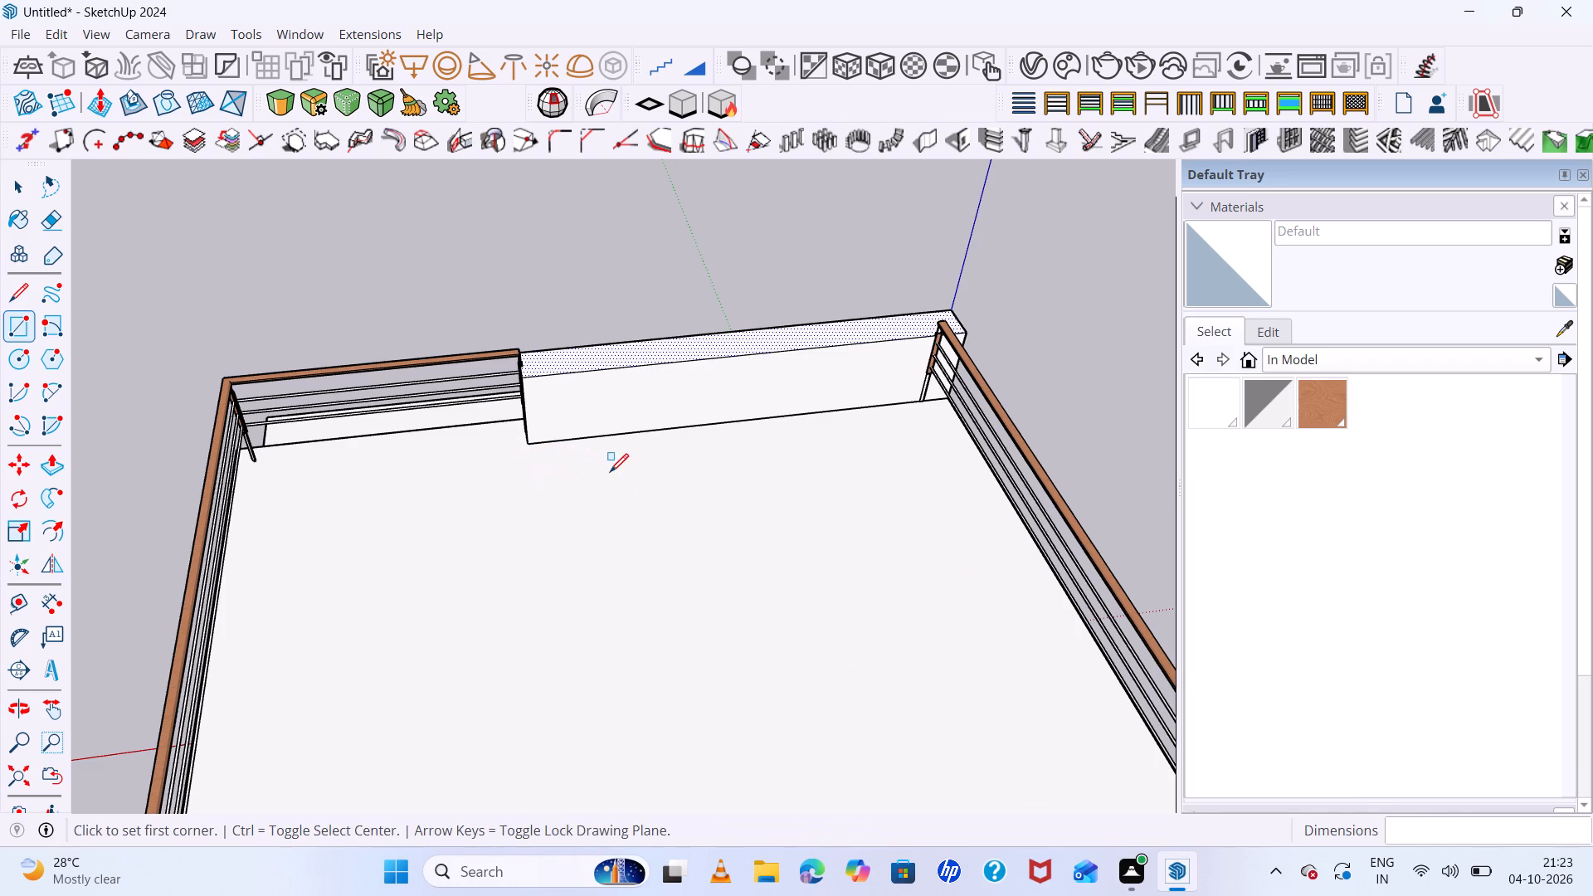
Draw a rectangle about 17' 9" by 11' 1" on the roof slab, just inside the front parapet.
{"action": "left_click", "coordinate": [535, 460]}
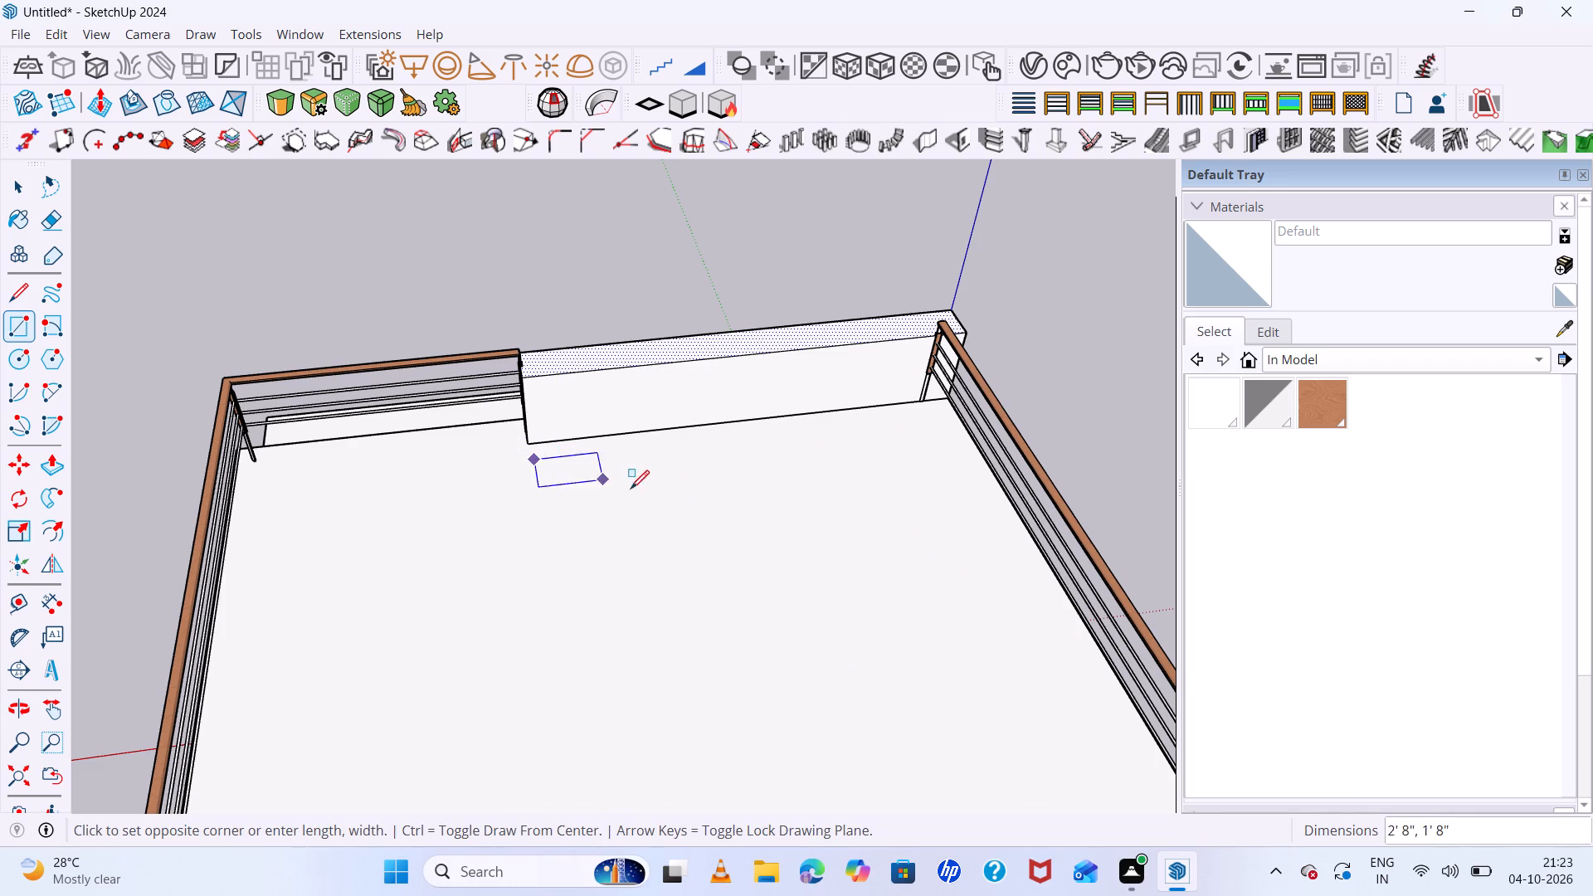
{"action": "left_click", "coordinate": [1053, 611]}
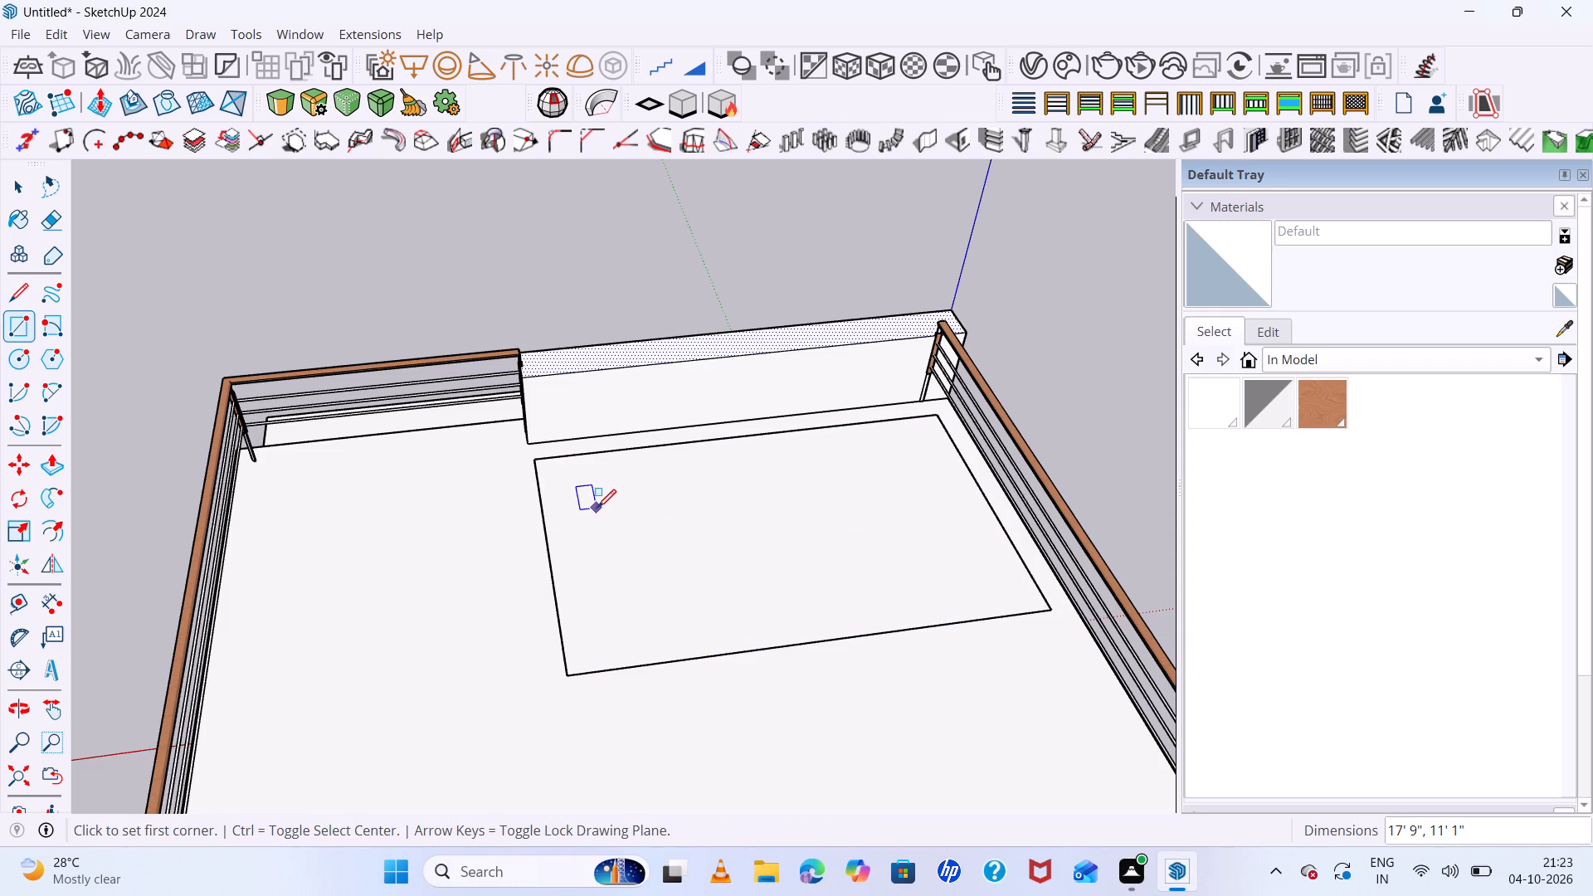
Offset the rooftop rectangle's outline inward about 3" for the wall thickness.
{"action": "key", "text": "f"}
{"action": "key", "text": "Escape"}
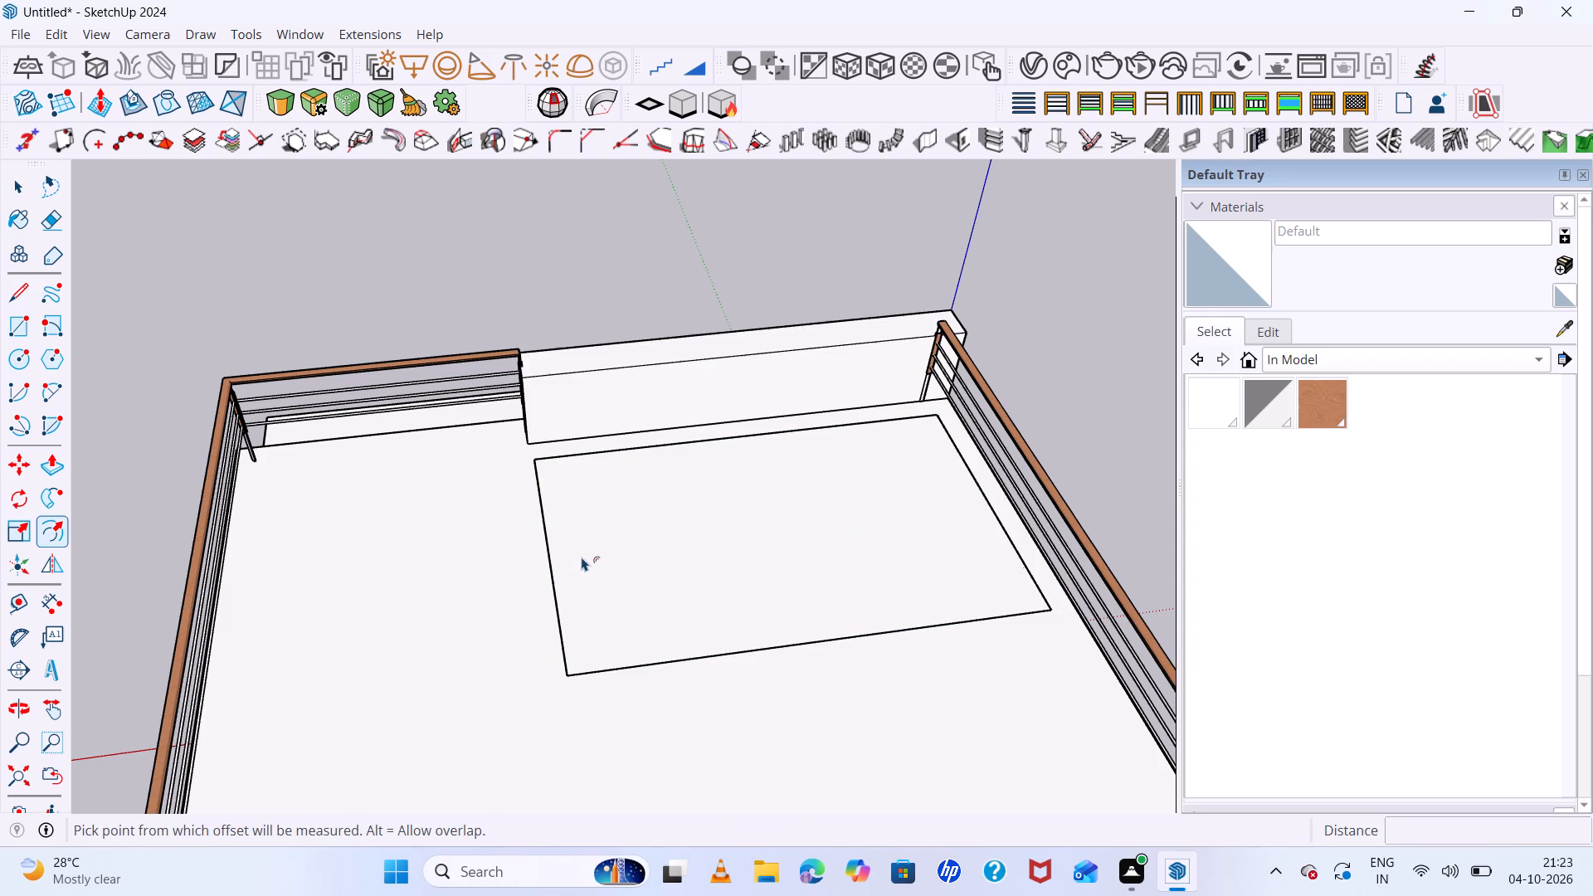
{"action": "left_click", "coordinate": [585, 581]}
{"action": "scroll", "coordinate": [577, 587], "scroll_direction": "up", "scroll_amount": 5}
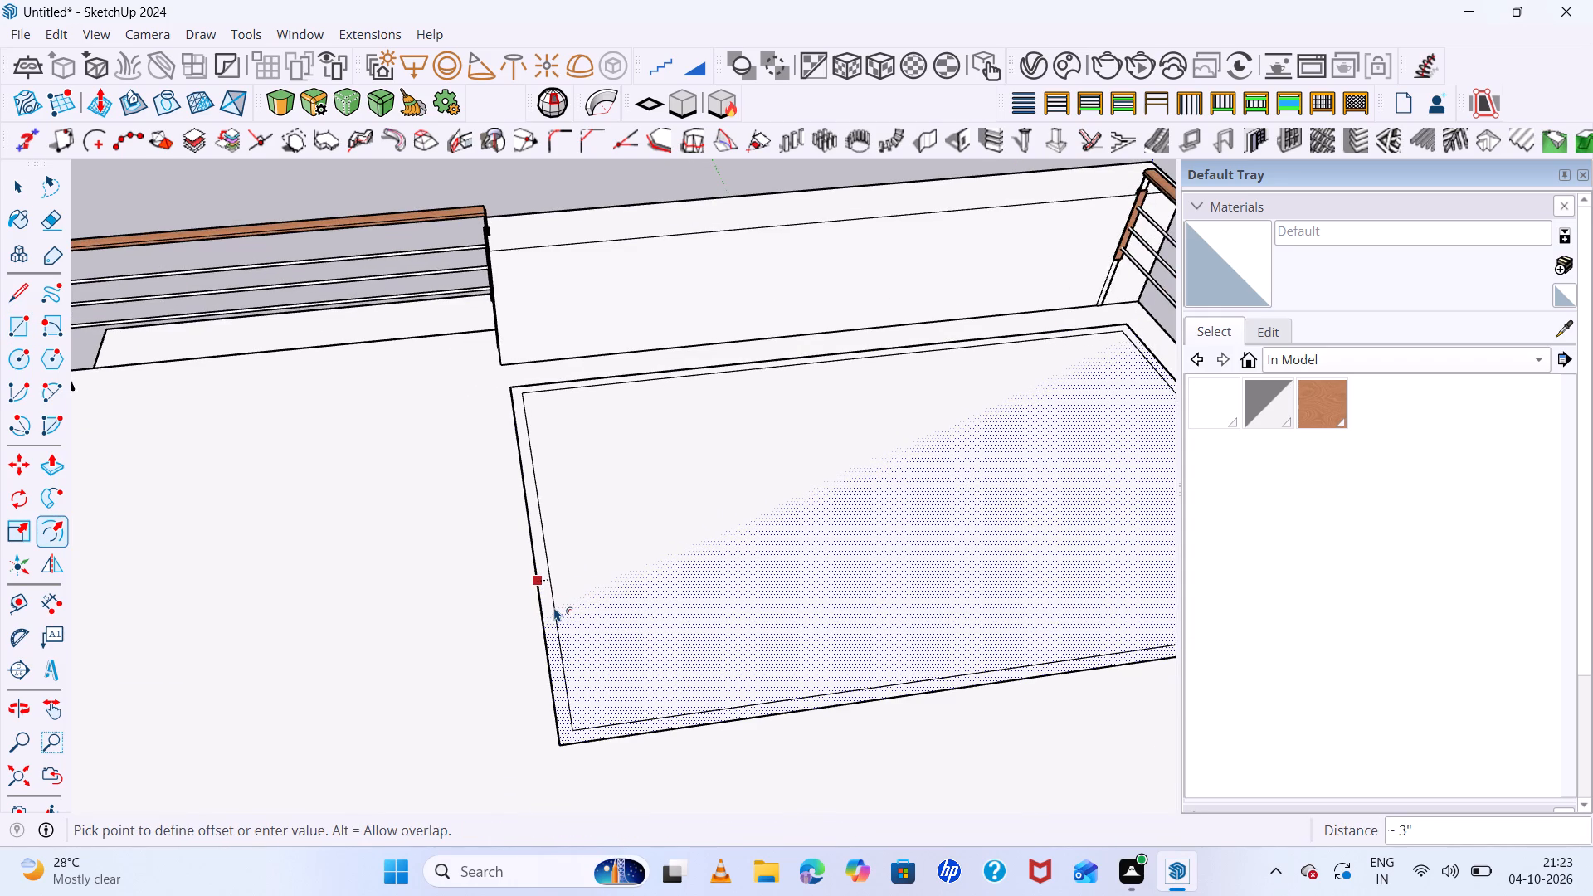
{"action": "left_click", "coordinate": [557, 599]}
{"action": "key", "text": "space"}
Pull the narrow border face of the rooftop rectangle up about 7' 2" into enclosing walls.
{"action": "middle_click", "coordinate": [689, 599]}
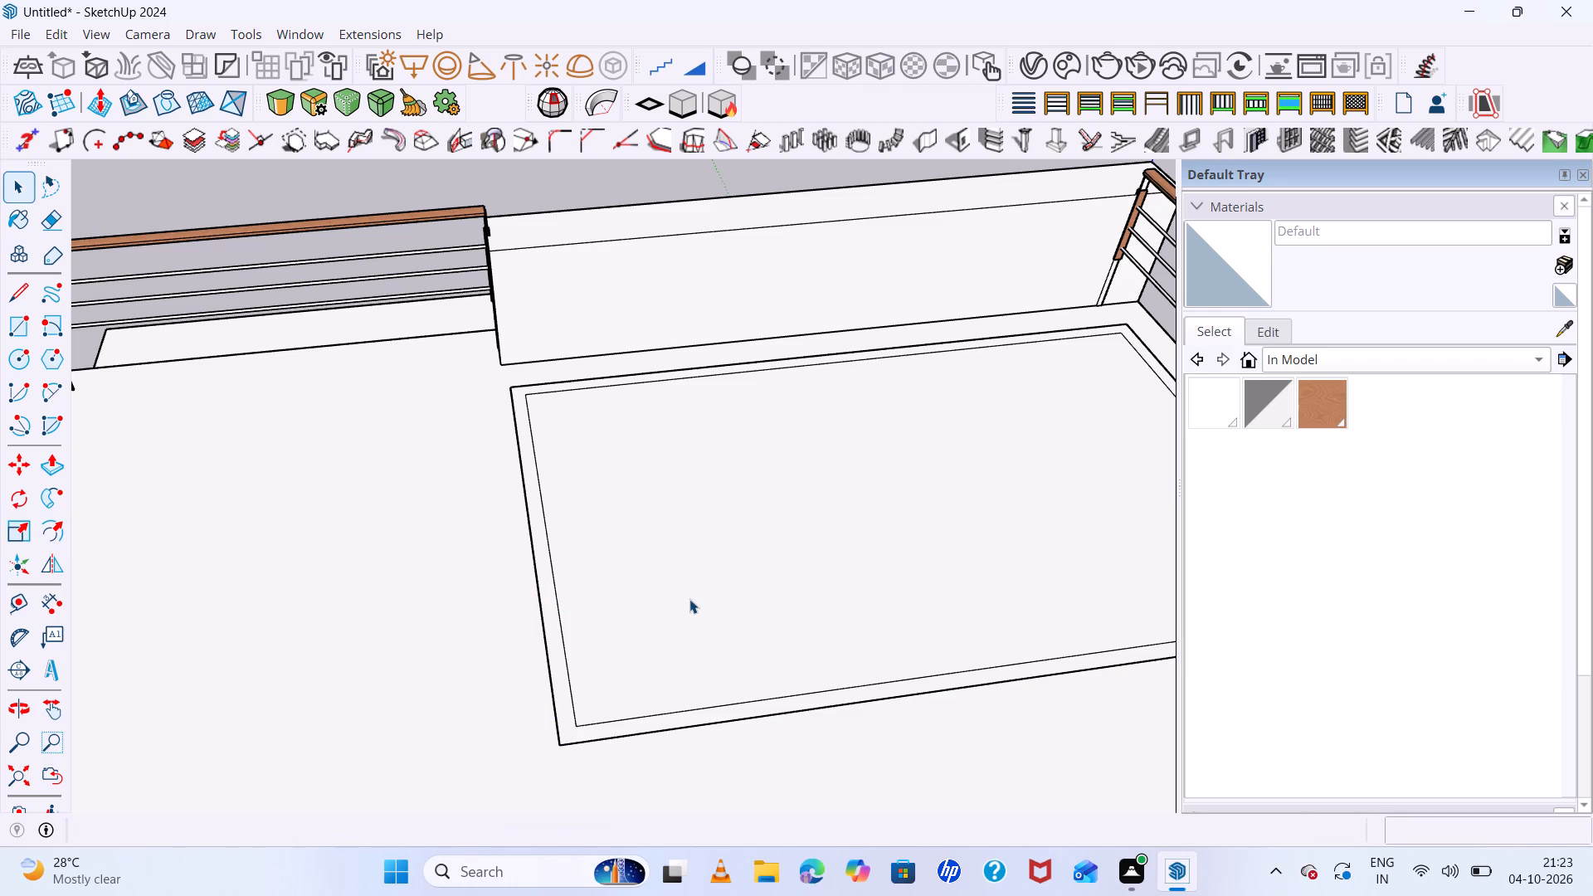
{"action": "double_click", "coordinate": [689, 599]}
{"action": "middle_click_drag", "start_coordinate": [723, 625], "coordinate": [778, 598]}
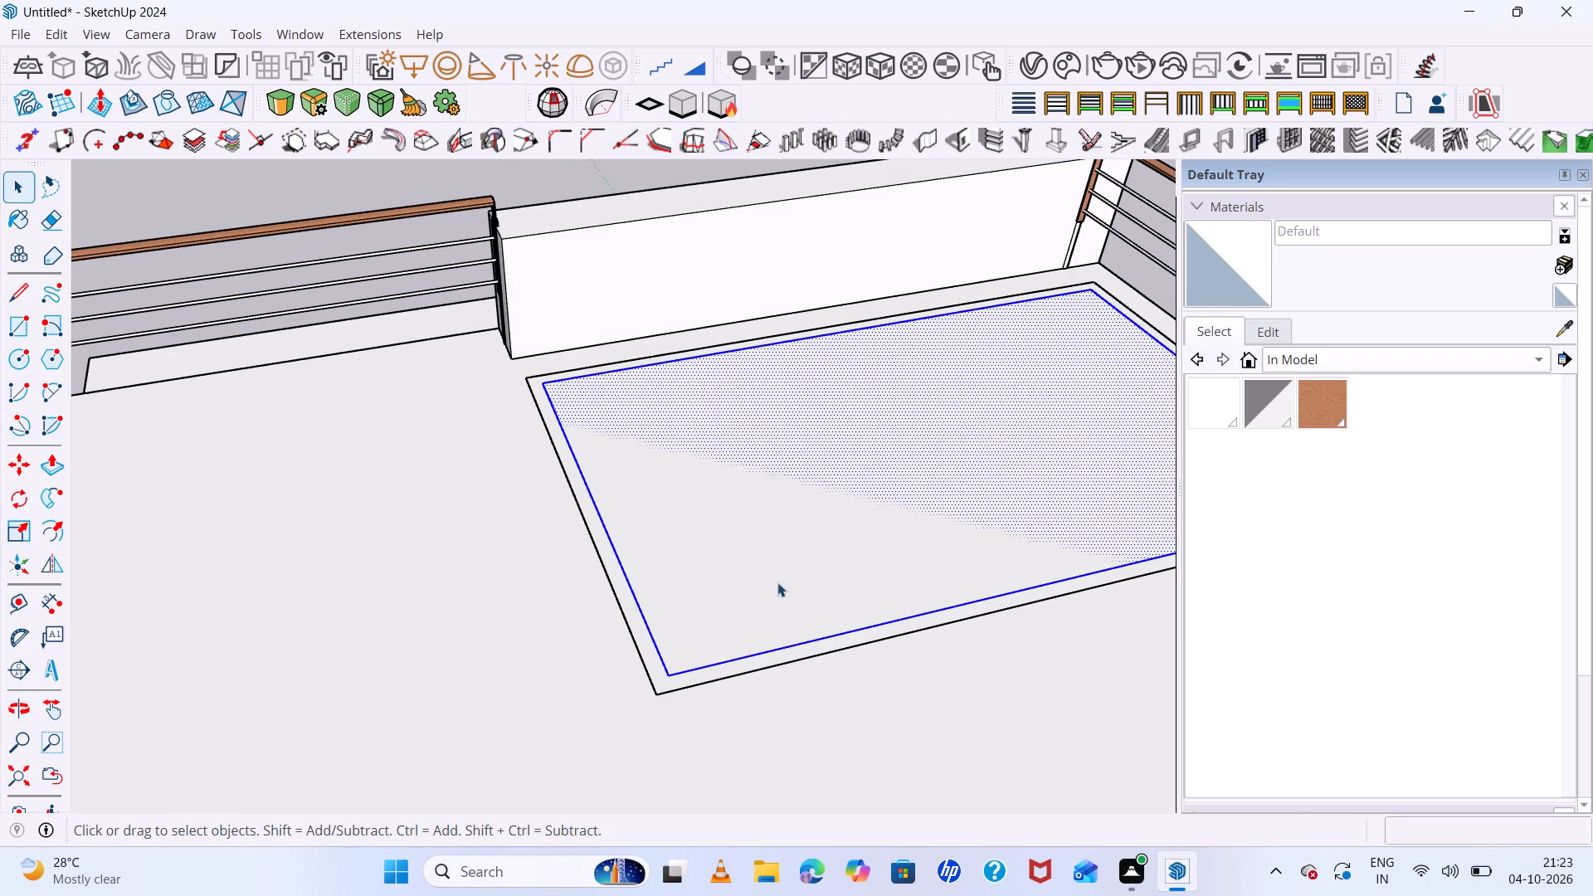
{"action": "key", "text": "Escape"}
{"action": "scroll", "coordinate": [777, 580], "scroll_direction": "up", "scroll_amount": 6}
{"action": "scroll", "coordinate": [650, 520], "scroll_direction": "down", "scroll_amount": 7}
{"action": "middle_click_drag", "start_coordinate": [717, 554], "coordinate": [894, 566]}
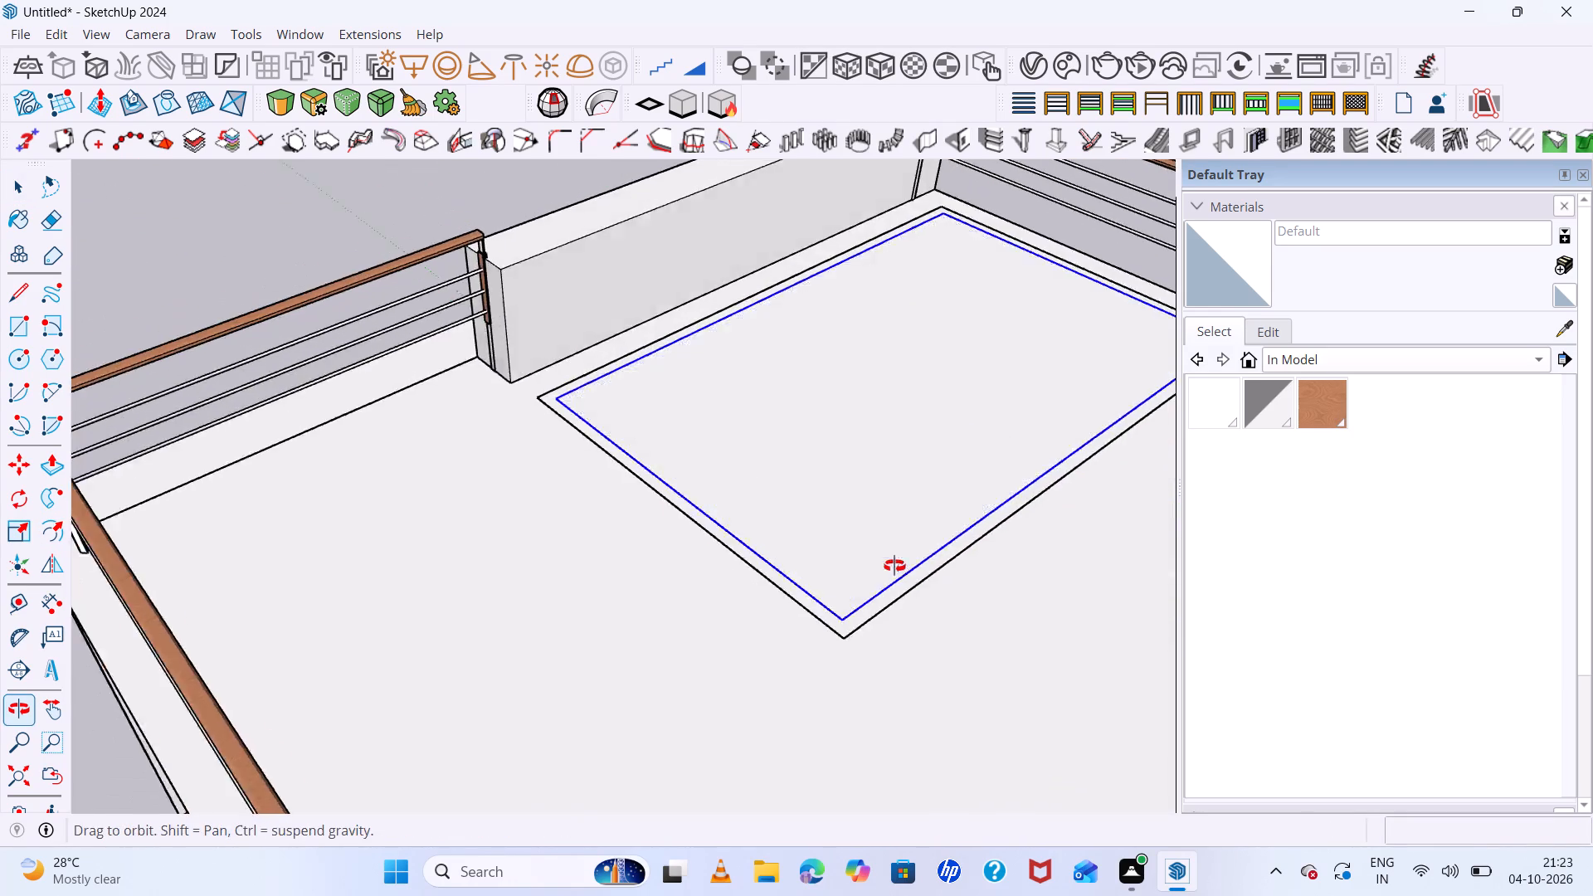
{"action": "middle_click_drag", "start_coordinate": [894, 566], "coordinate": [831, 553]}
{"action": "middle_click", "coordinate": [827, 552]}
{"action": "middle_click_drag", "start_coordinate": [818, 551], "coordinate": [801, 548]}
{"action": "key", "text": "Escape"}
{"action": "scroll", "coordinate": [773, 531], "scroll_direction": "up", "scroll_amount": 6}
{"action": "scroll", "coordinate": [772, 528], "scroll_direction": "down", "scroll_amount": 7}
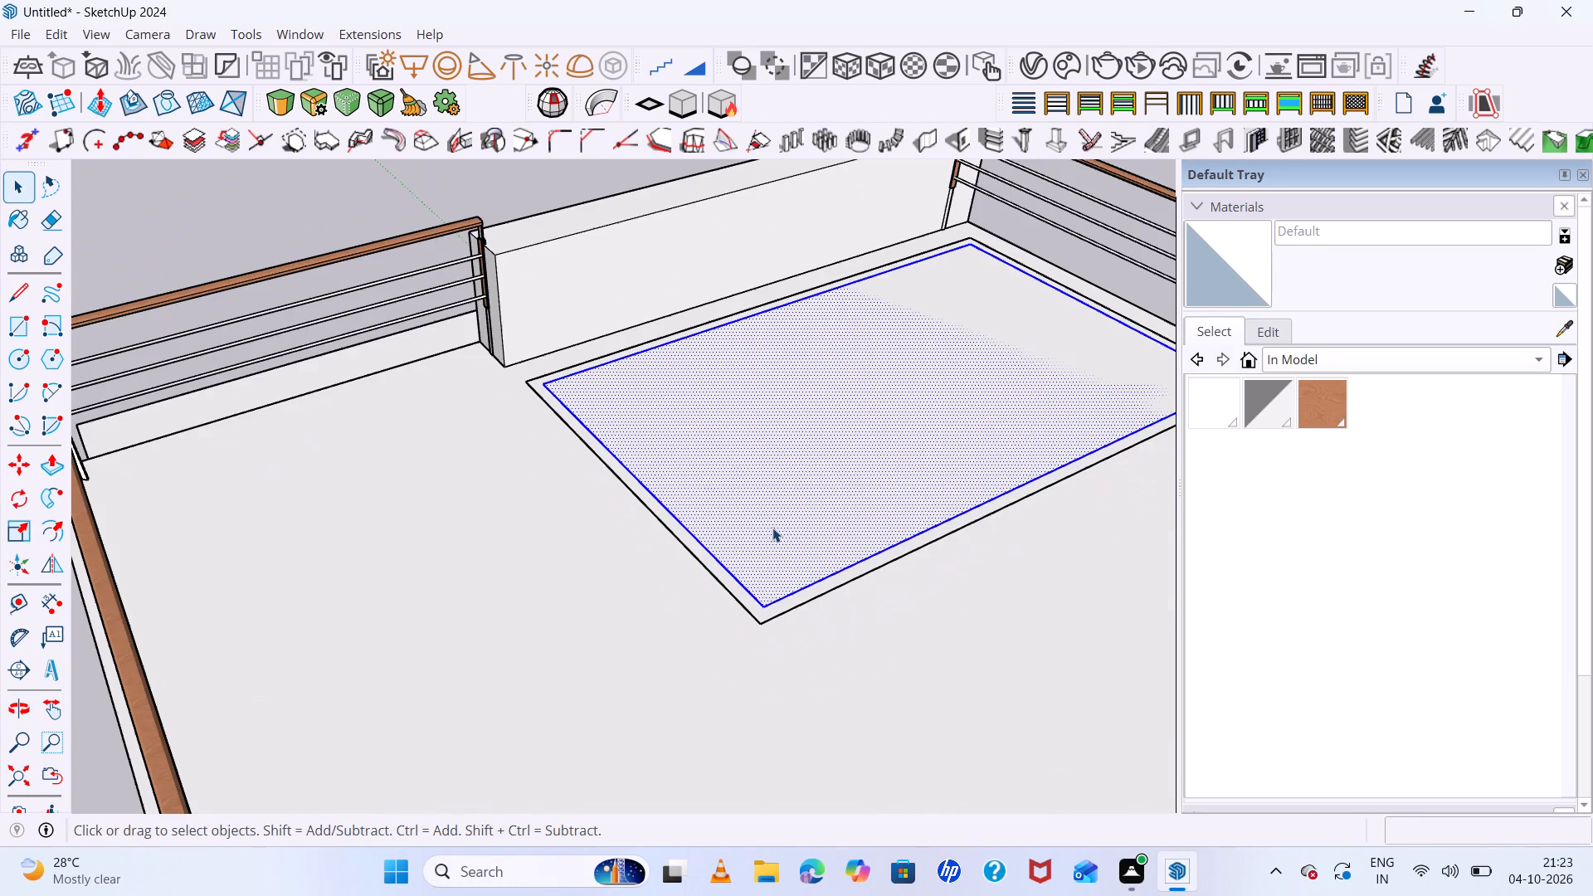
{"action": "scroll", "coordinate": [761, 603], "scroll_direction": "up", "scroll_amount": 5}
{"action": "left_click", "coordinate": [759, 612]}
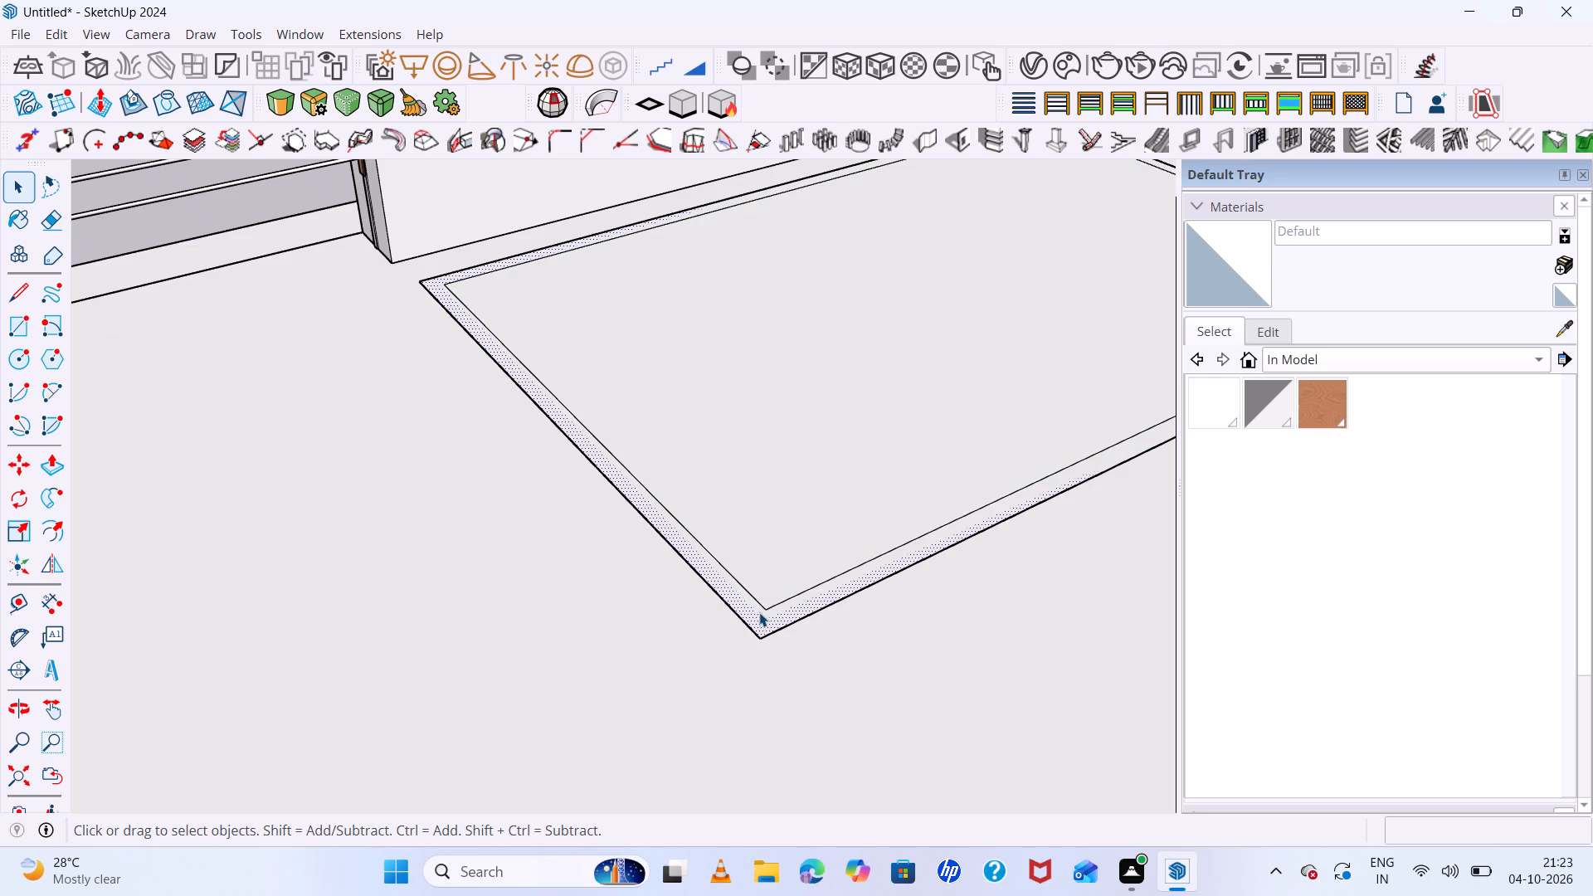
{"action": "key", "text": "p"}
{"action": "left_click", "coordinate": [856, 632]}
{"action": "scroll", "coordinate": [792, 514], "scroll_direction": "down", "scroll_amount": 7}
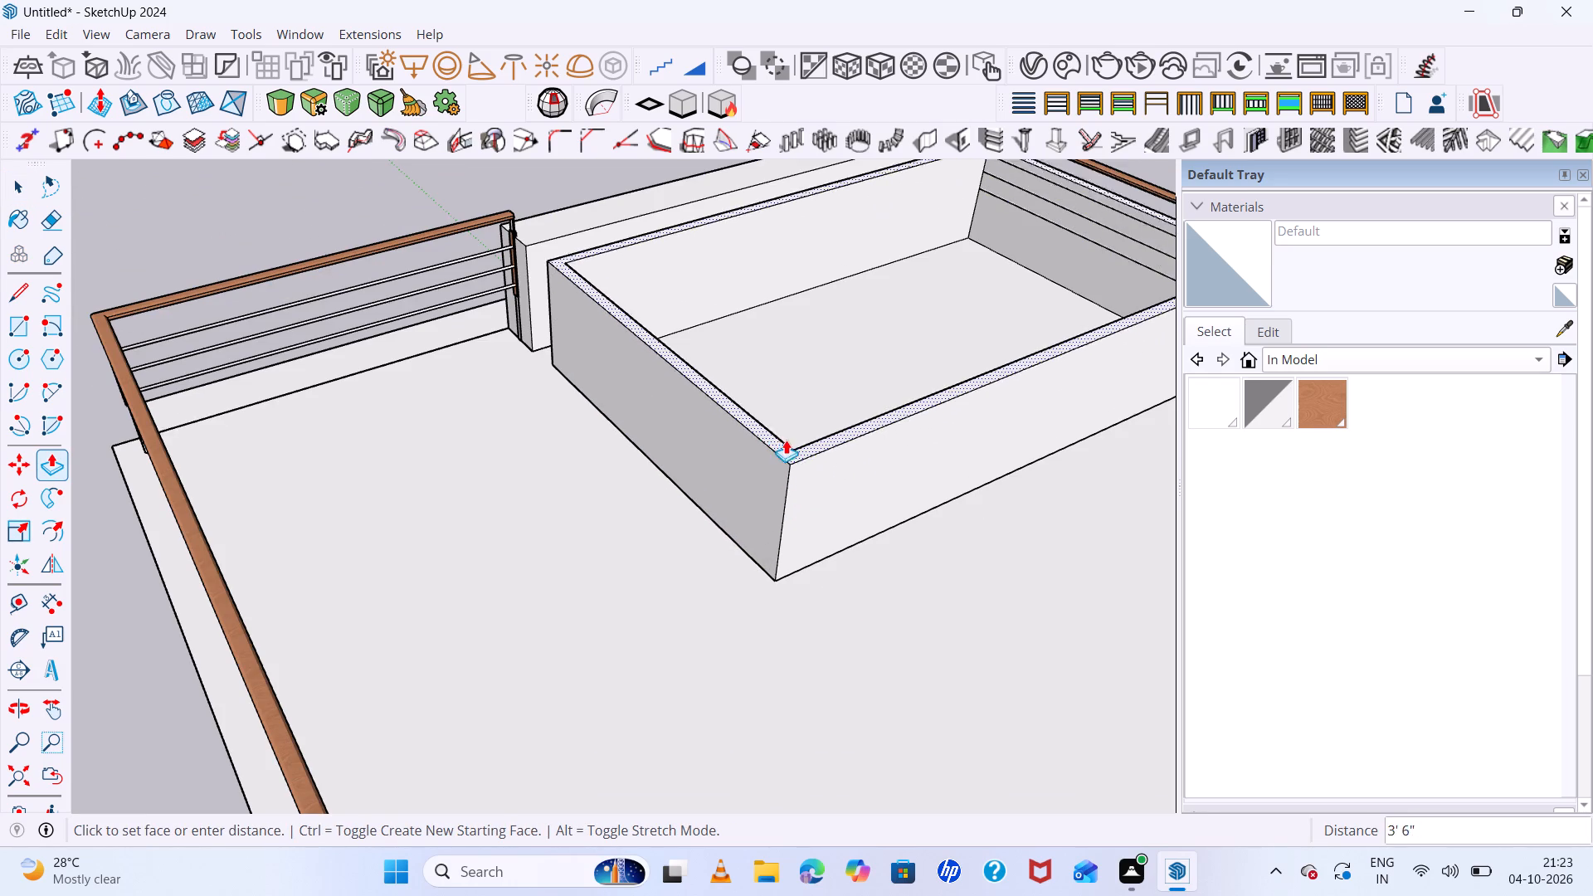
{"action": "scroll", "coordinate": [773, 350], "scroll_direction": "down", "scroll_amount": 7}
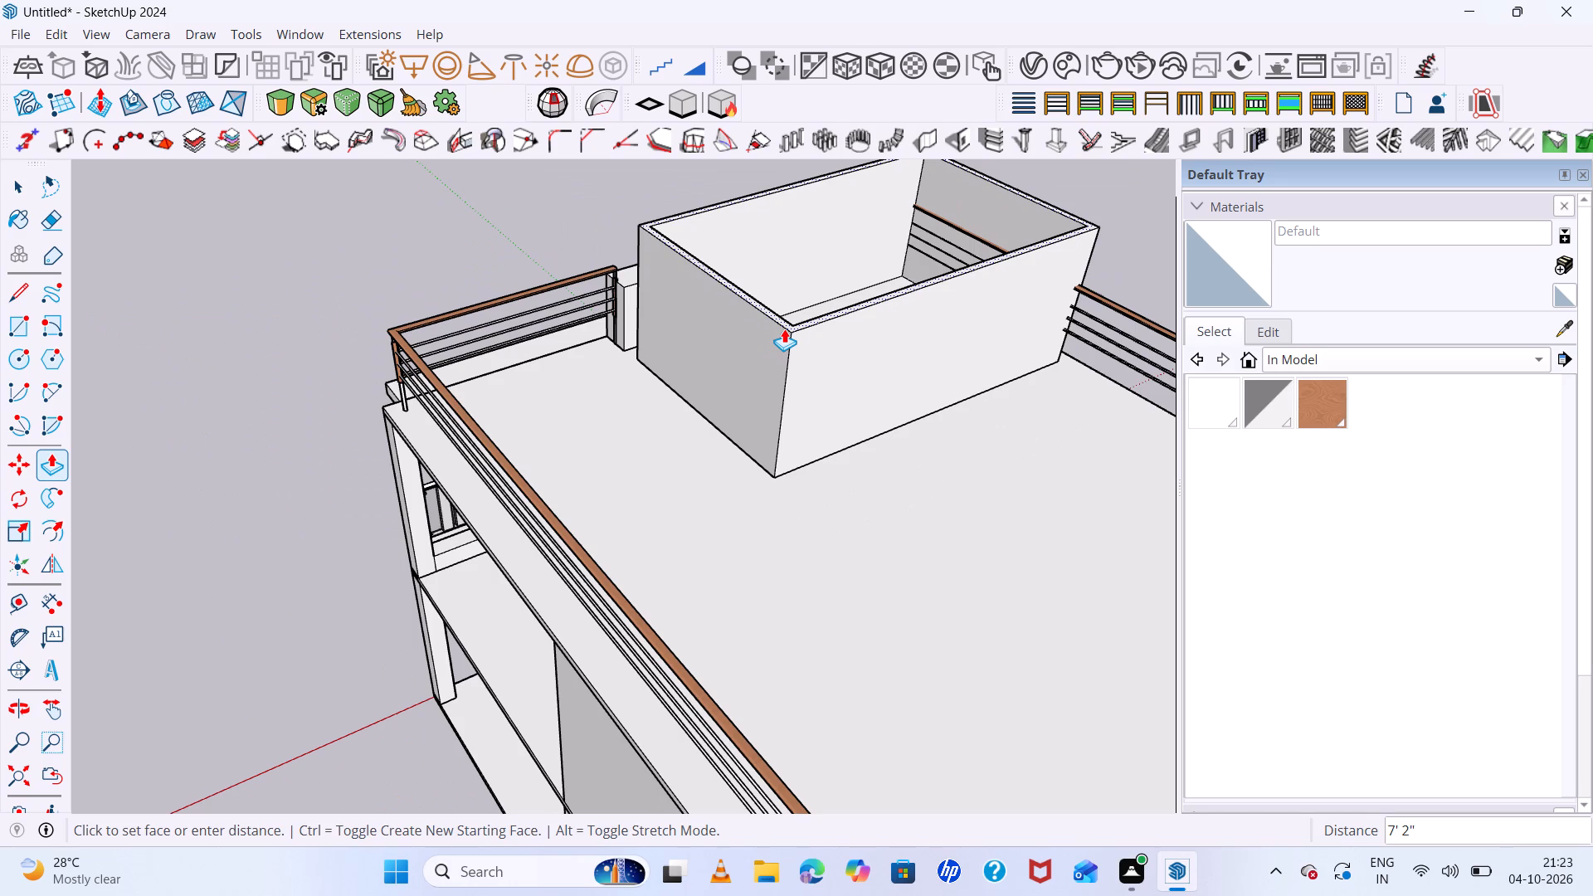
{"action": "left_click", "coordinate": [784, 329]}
Examine the rooftop enclosure against the parapet and front façade, including from above.
{"action": "middle_click_drag", "start_coordinate": [700, 387], "coordinate": [1226, 256]}
{"action": "middle_click", "coordinate": [1225, 256]}
{"action": "scroll", "coordinate": [700, 288], "scroll_direction": "down", "scroll_amount": 7}
{"action": "middle_click_drag", "start_coordinate": [773, 311], "coordinate": [1313, 254]}
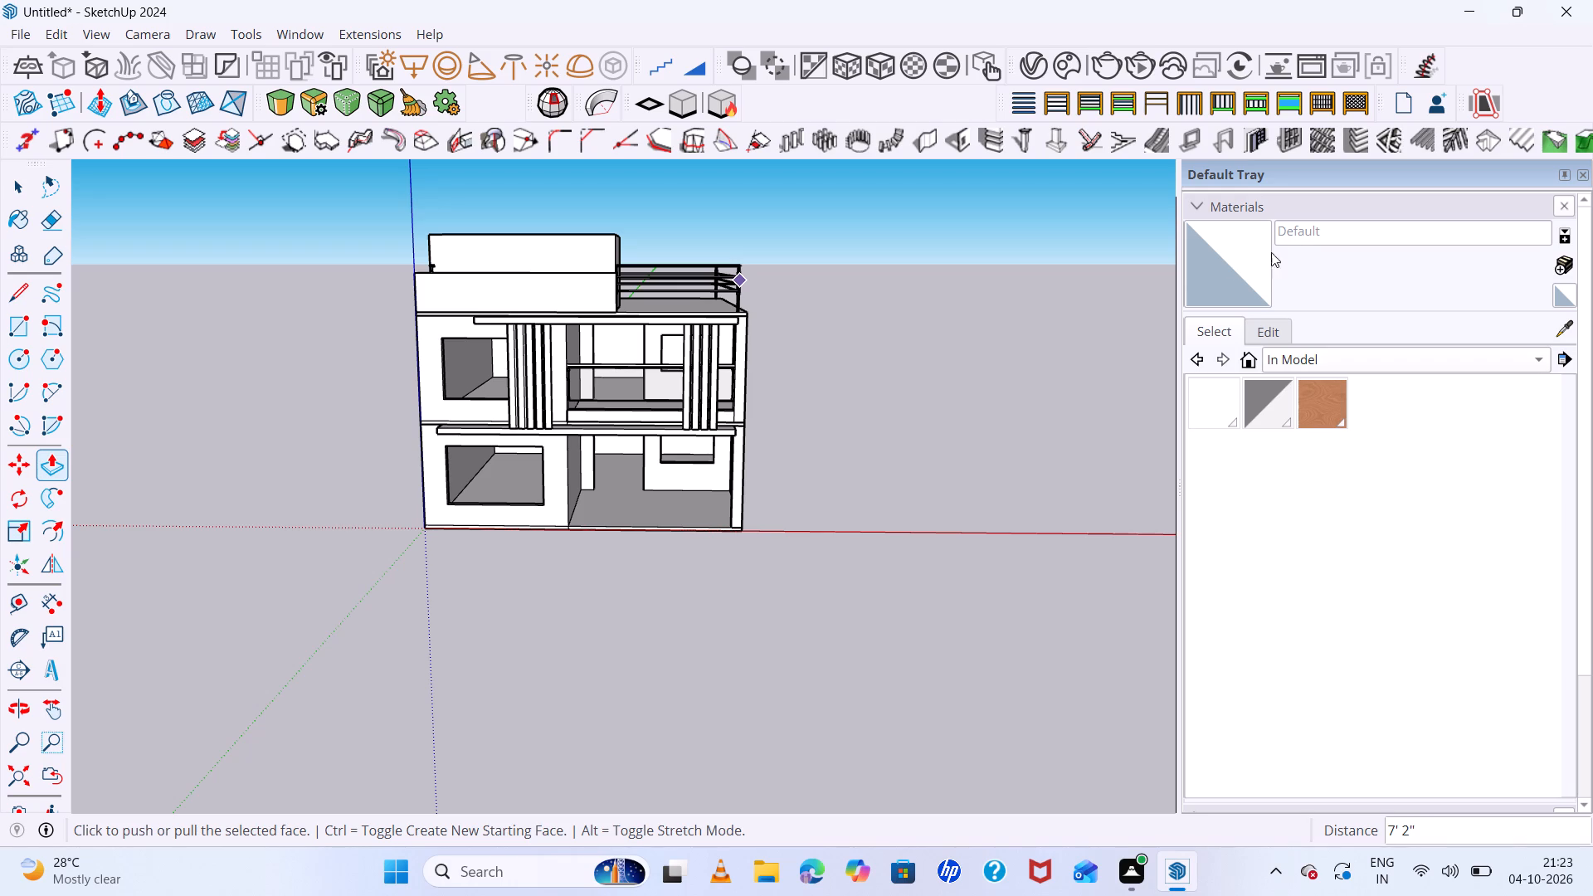
{"action": "scroll", "coordinate": [453, 222], "scroll_direction": "up", "scroll_amount": 8}
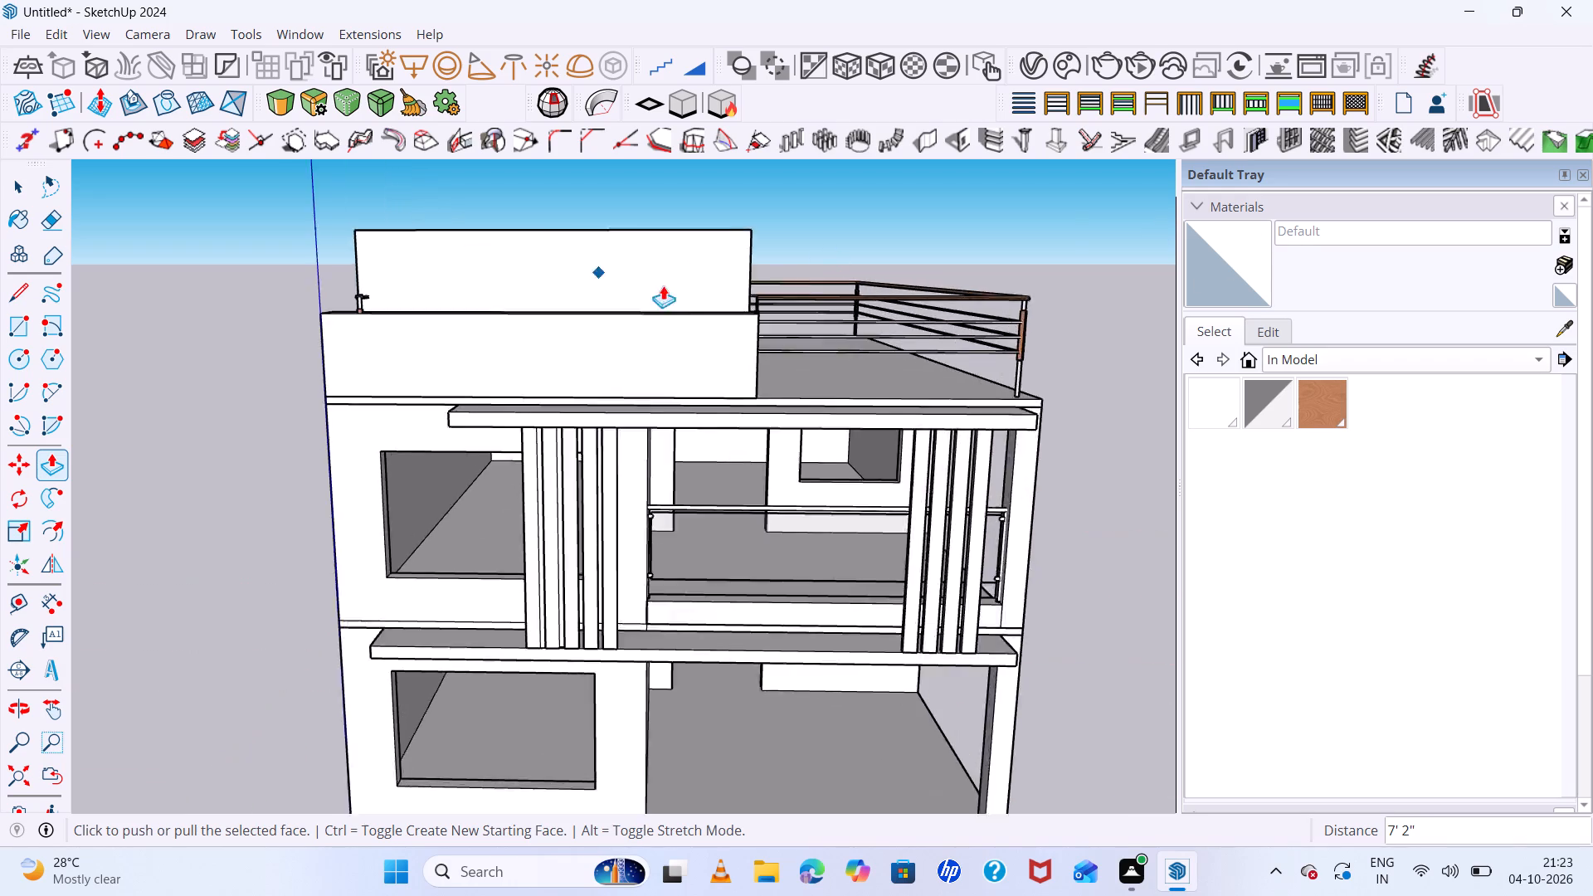
{"action": "scroll", "coordinate": [663, 285], "scroll_direction": "up", "scroll_amount": 1}
{"action": "middle_click_drag", "start_coordinate": [709, 305], "coordinate": [826, 504]}
{"action": "scroll", "coordinate": [519, 288], "scroll_direction": "up", "scroll_amount": 6}
{"action": "middle_click_drag", "start_coordinate": [596, 384], "coordinate": [605, 555]}
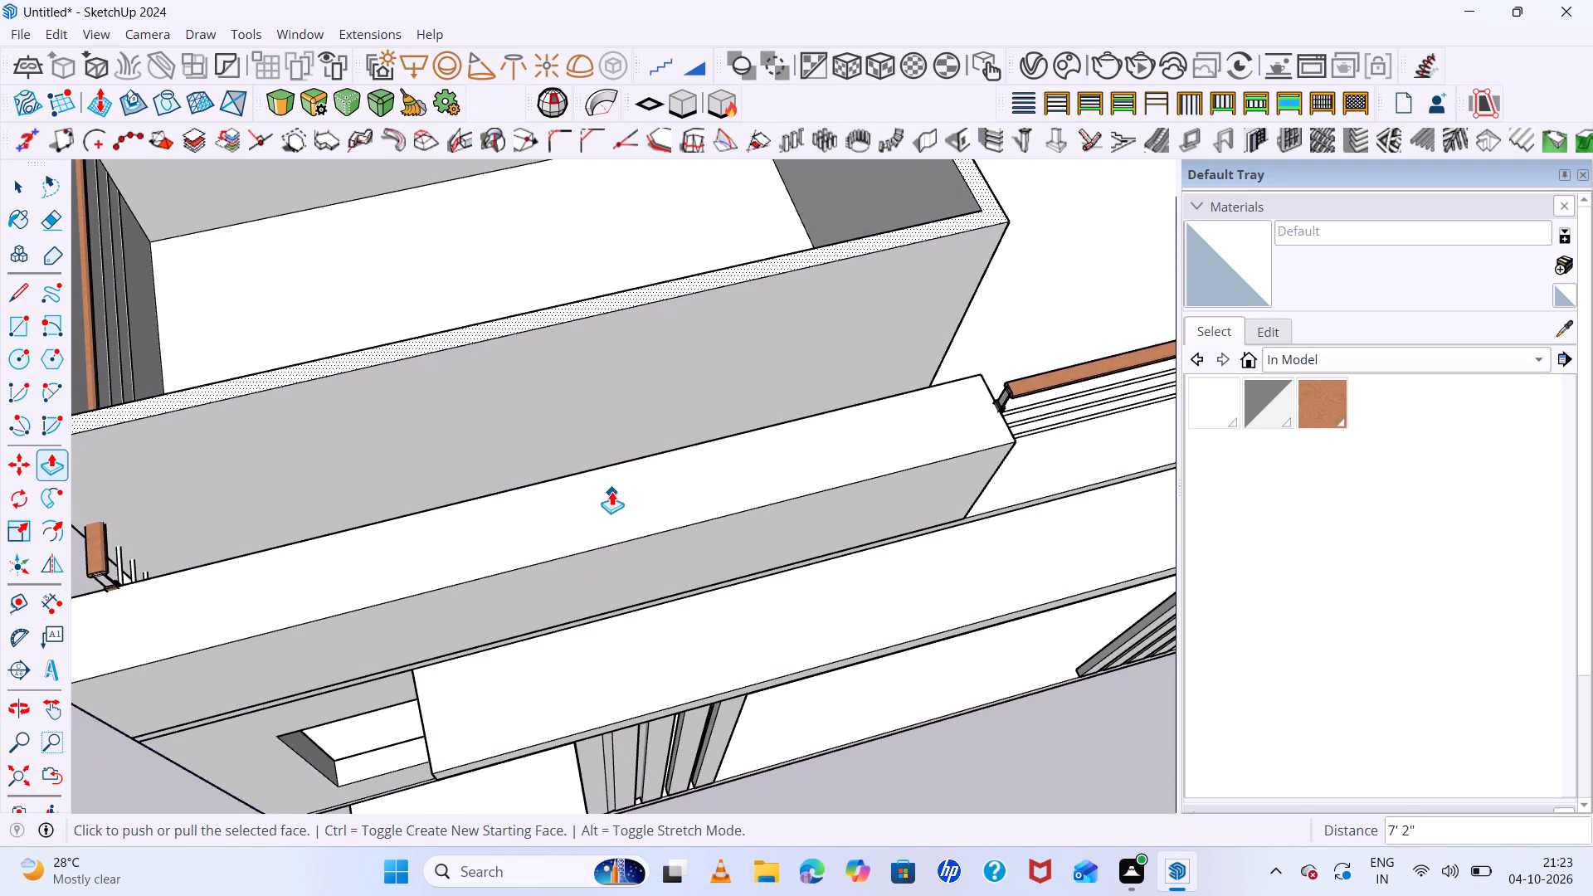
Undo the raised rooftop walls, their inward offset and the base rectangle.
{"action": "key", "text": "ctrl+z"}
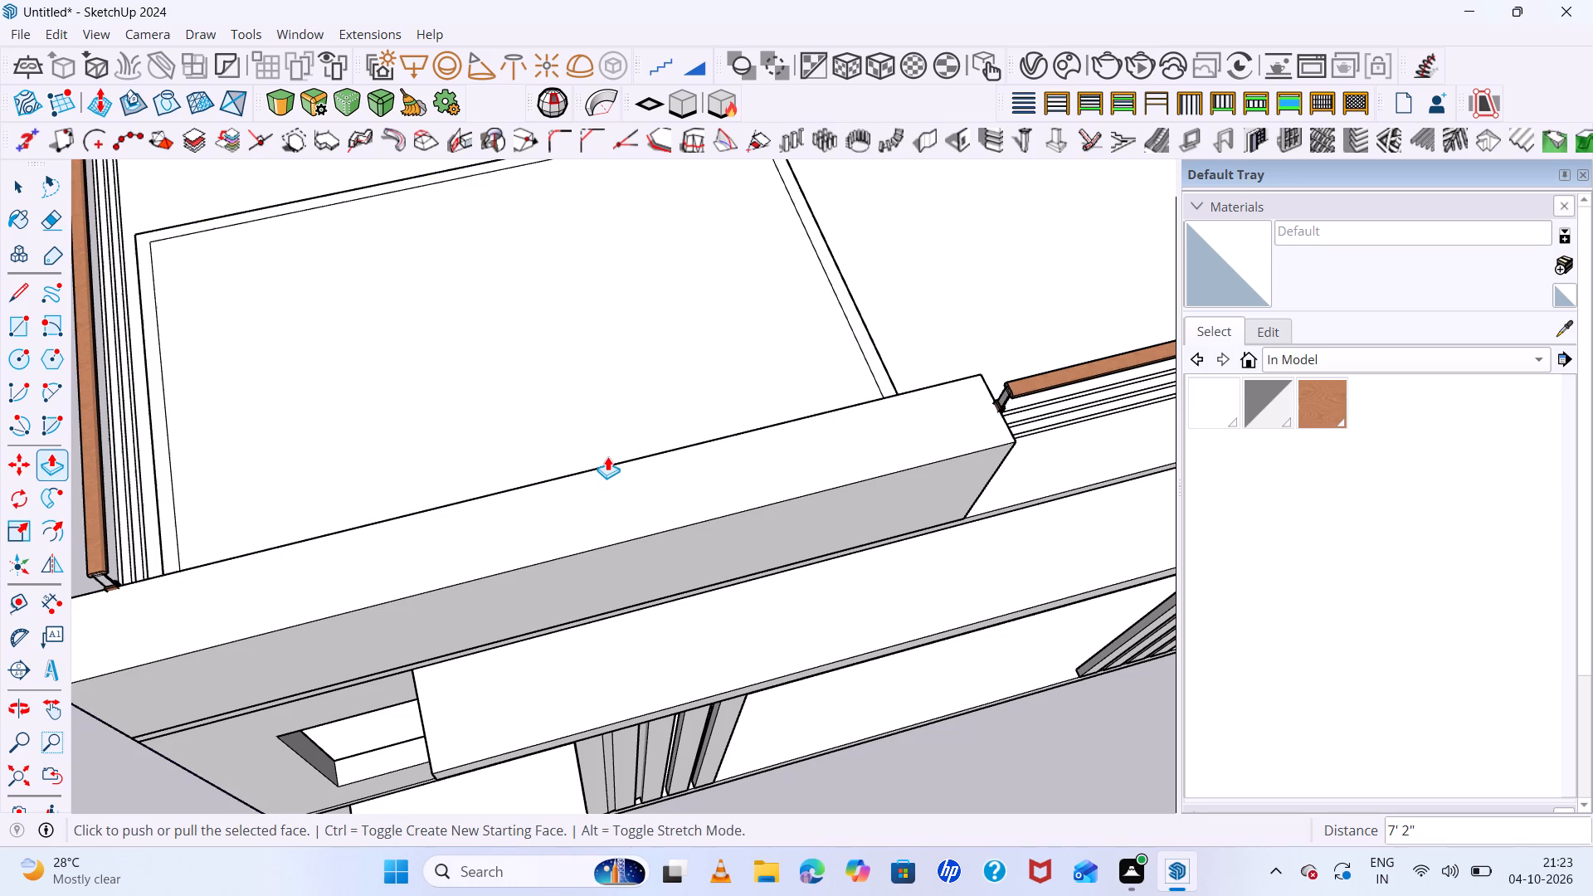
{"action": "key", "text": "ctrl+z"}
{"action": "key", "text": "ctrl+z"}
Draw a rectangle about 16' 2" by 13' 9" on the roof slab, set back behind the parapet and inside the side railing.
{"action": "scroll", "coordinate": [598, 441], "scroll_direction": "down", "scroll_amount": 12}
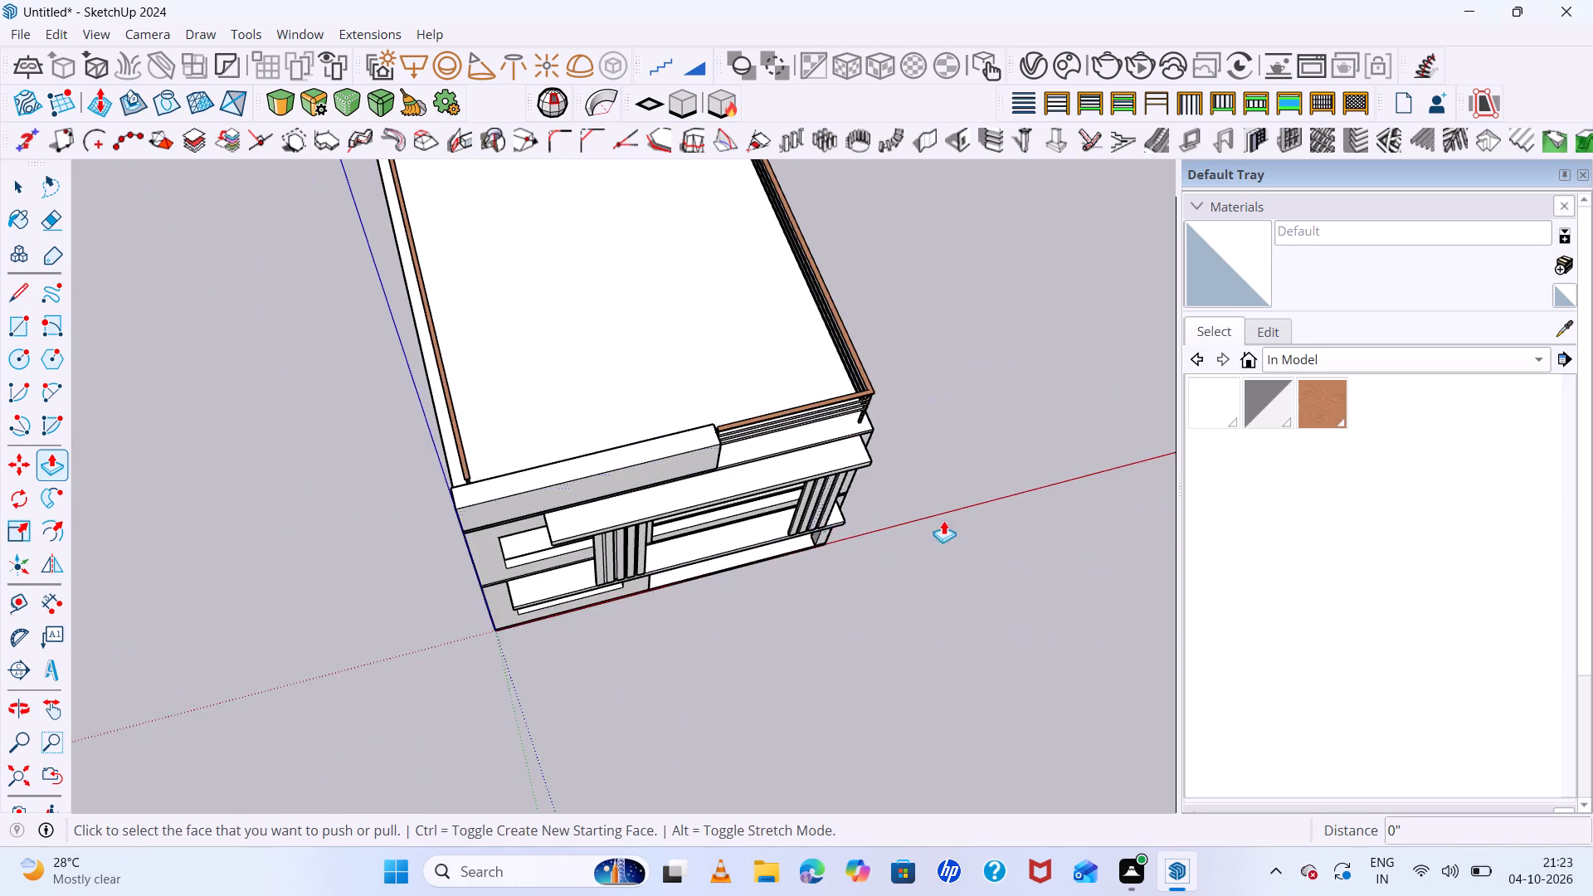
{"action": "middle_click_drag", "start_coordinate": [946, 521], "coordinate": [177, 422]}
{"action": "scroll", "coordinate": [170, 392], "scroll_direction": "down", "scroll_amount": 7}
{"action": "middle_click_drag", "start_coordinate": [706, 440], "coordinate": [249, 445]}
{"action": "middle_click_drag", "start_coordinate": [241, 442], "coordinate": [232, 440]}
{"action": "scroll", "coordinate": [857, 371], "scroll_direction": "up", "scroll_amount": 2}
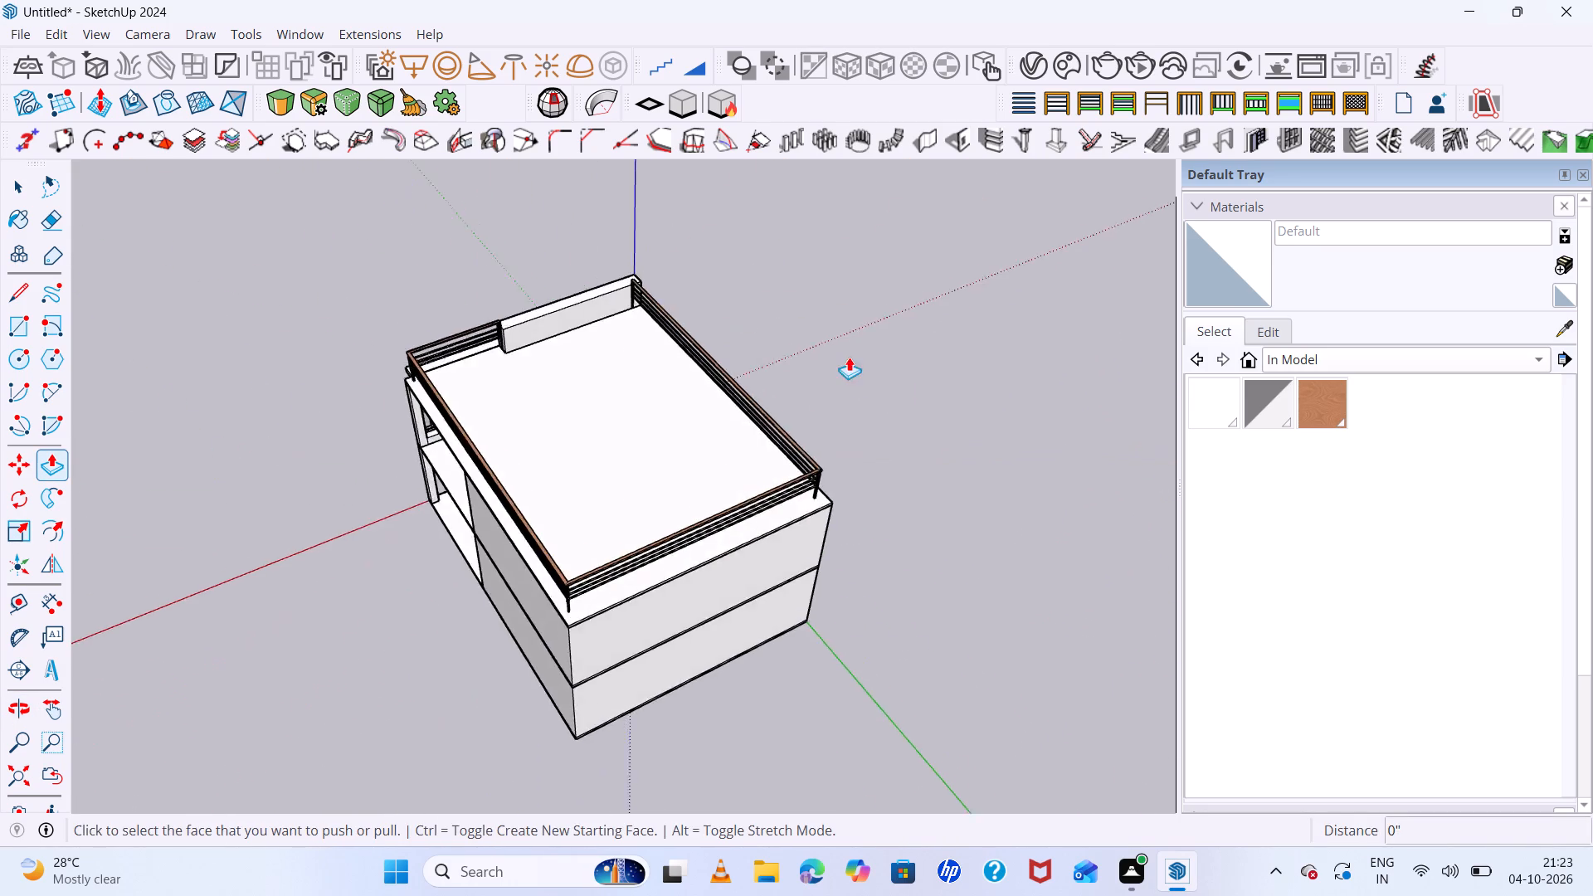
{"action": "scroll", "coordinate": [849, 357], "scroll_direction": "up", "scroll_amount": 5}
{"action": "middle_click_drag", "start_coordinate": [990, 468], "coordinate": [747, 488]}
{"action": "scroll", "coordinate": [491, 260], "scroll_direction": "up", "scroll_amount": 6}
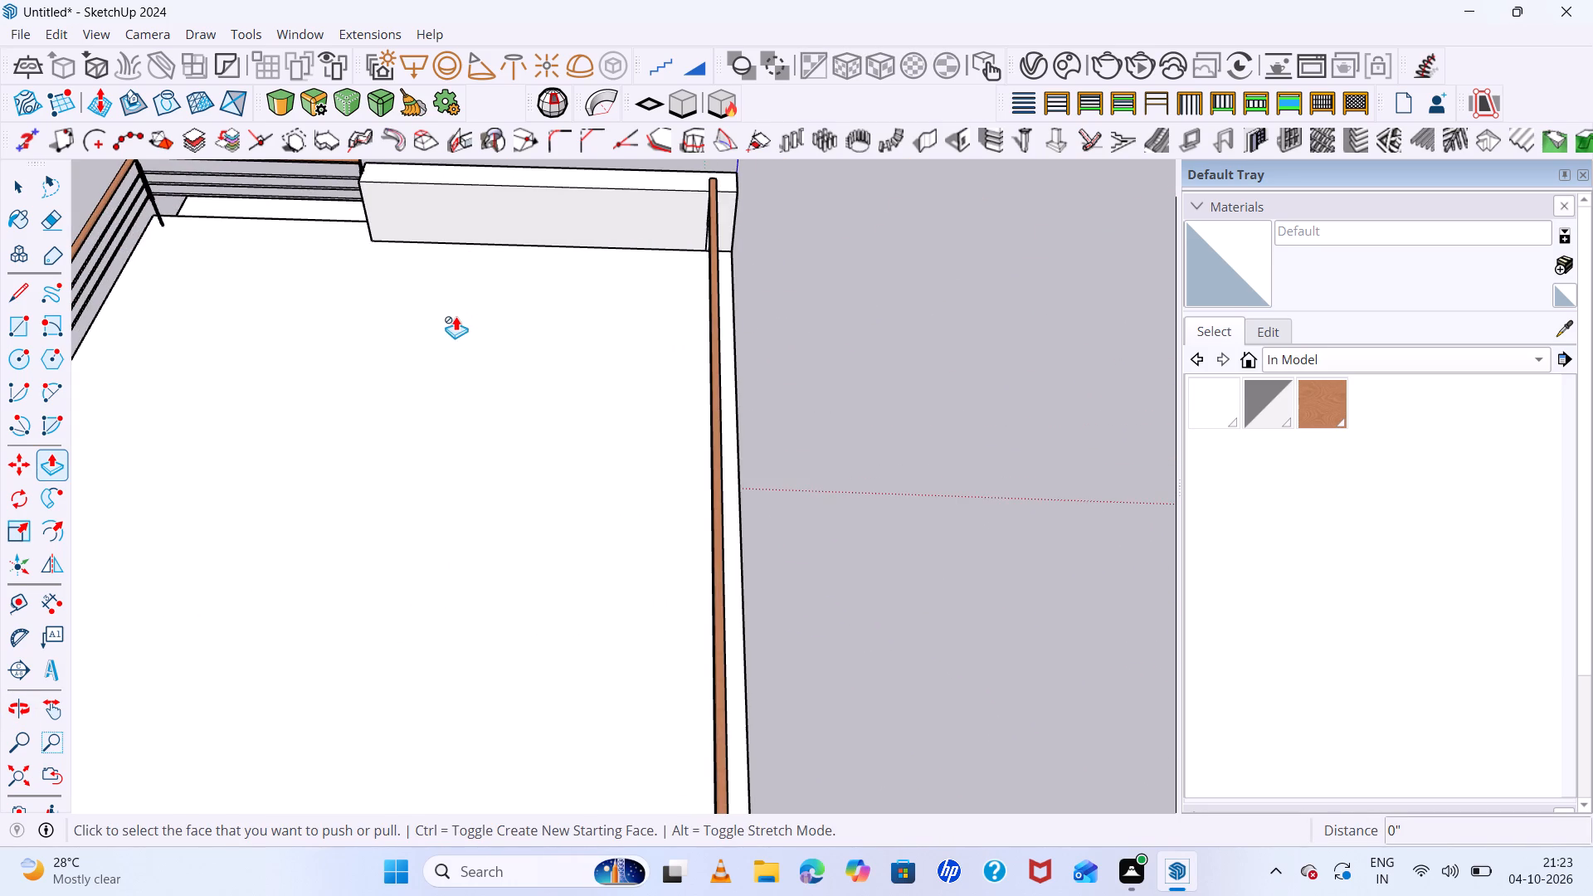
{"action": "key", "text": "r"}
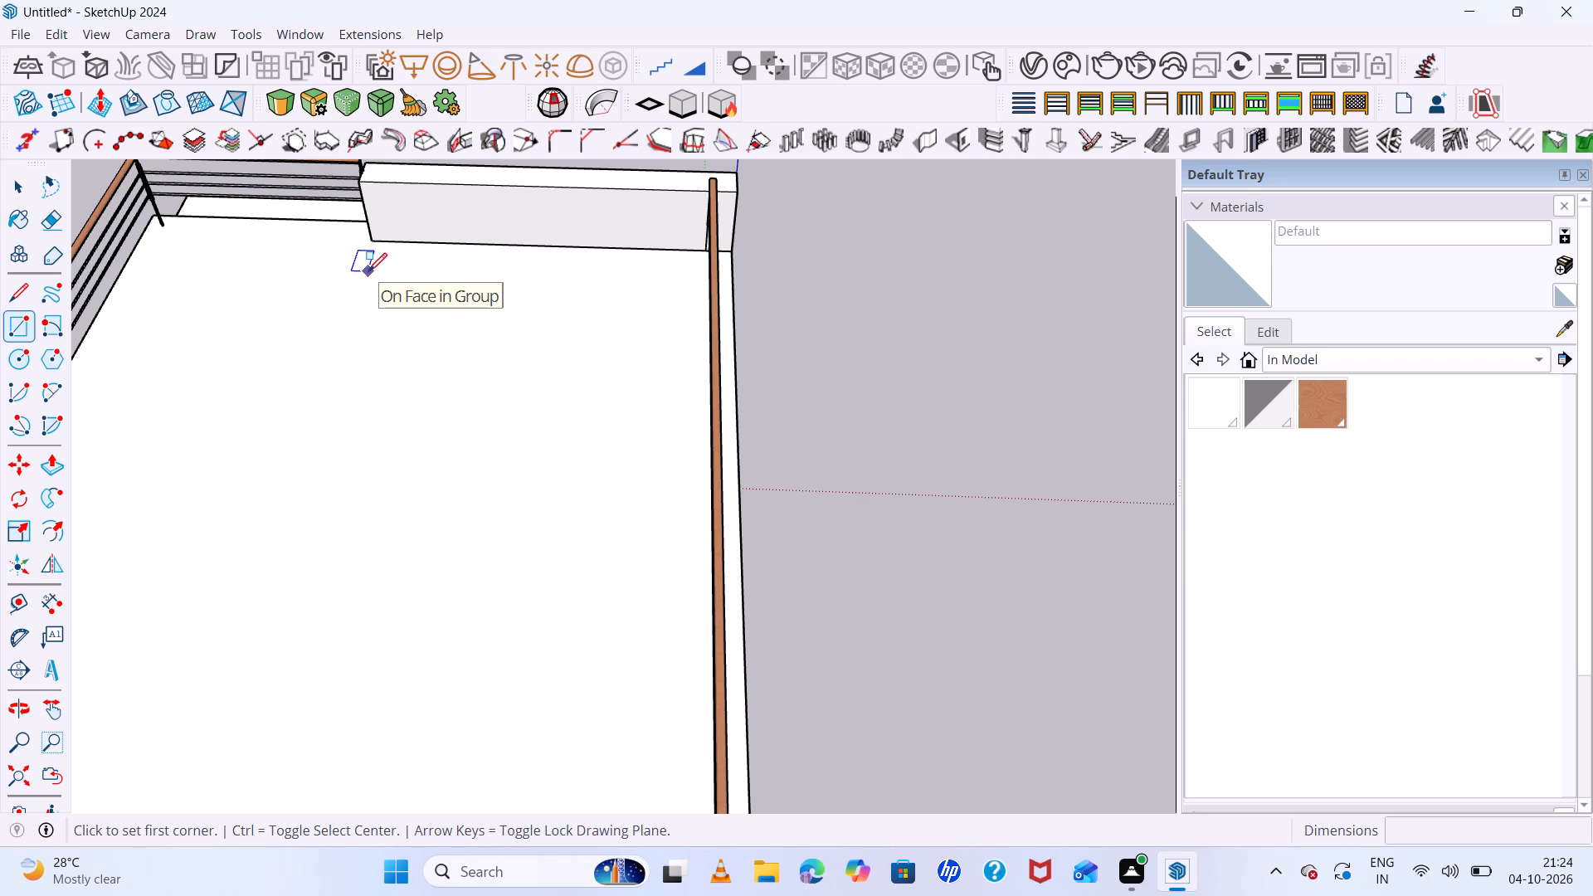
{"action": "left_click", "coordinate": [370, 273]}
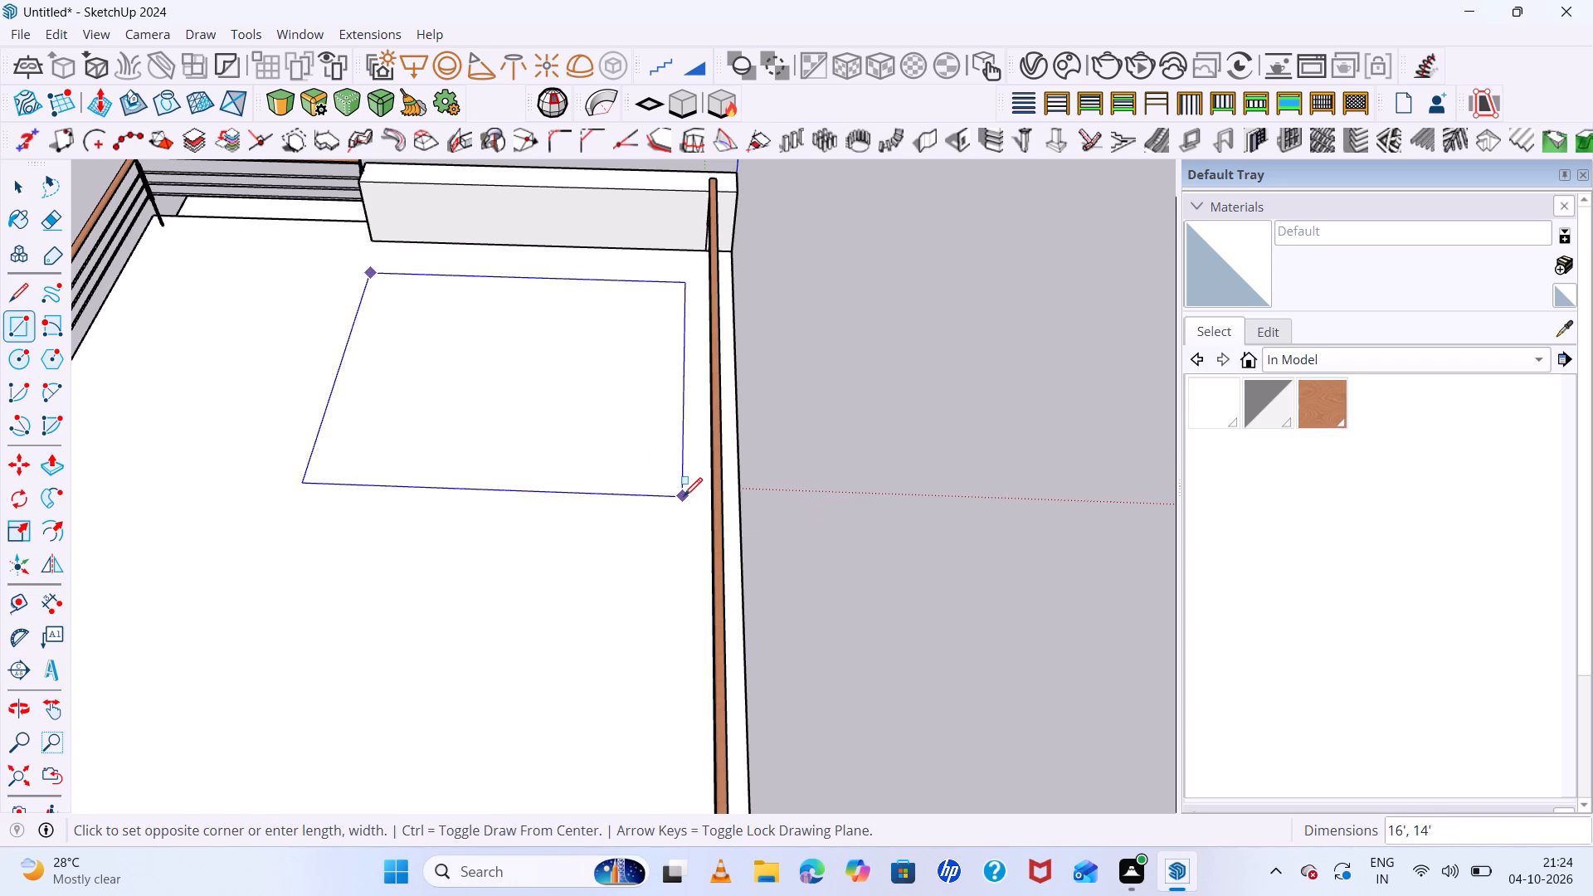
{"action": "left_click", "coordinate": [687, 494]}
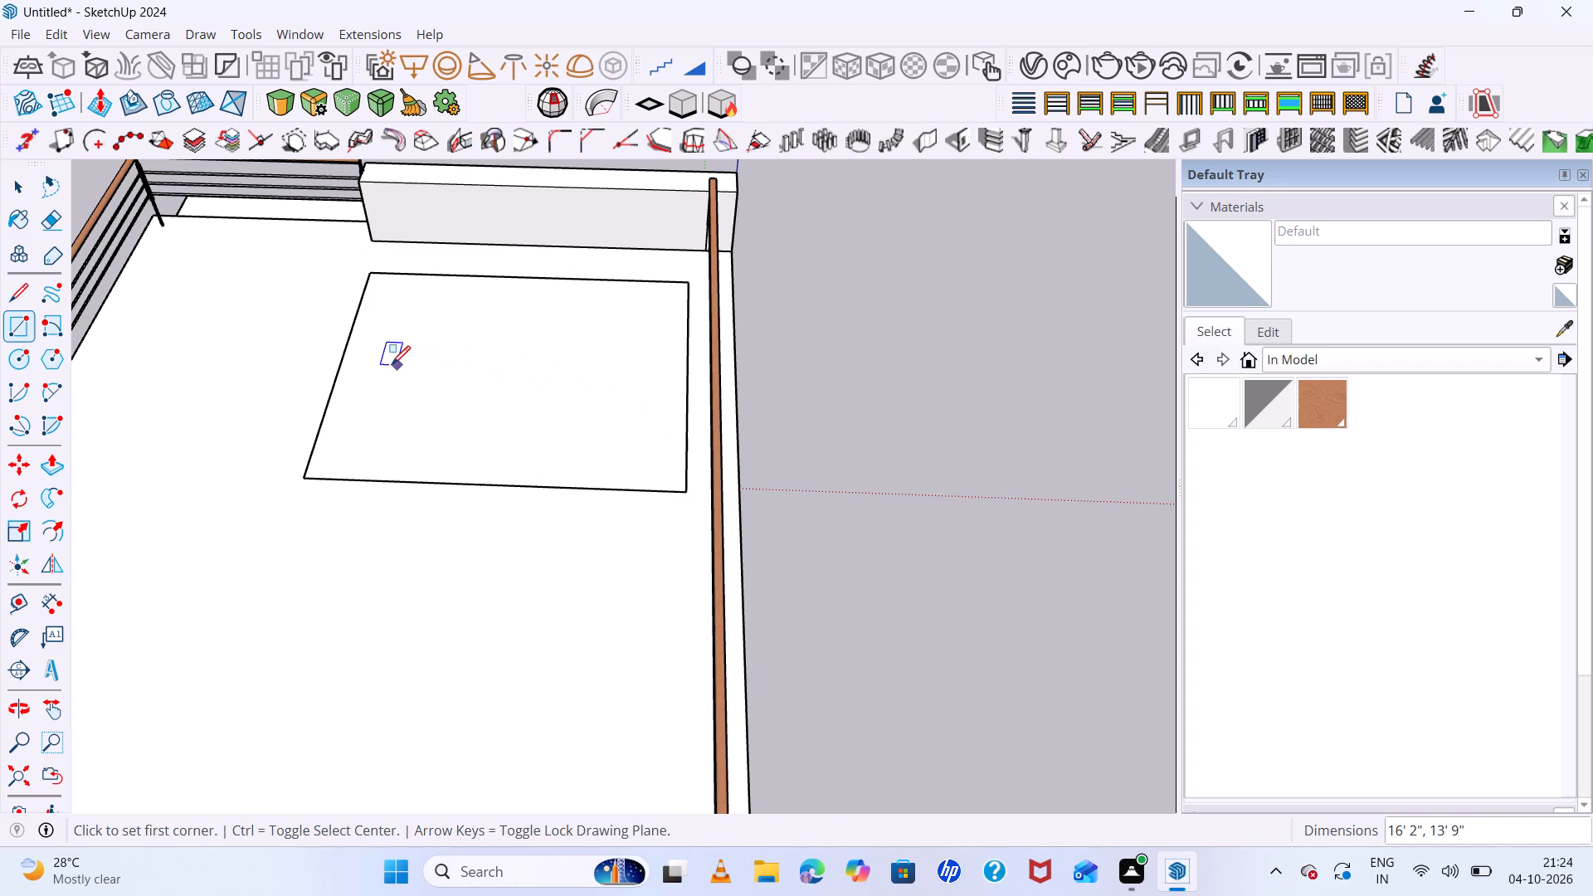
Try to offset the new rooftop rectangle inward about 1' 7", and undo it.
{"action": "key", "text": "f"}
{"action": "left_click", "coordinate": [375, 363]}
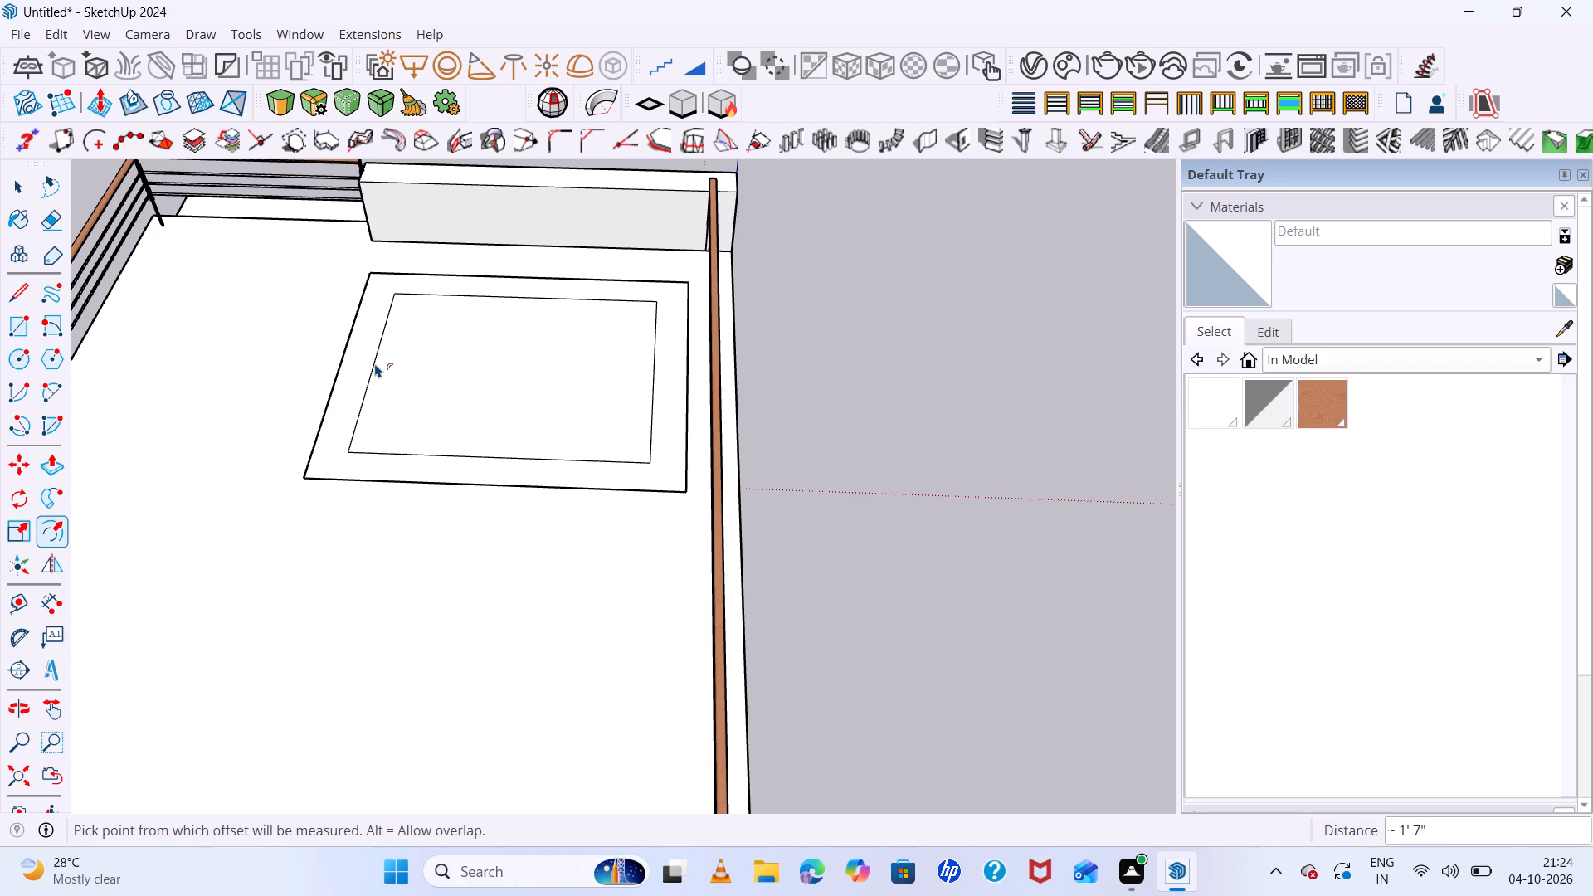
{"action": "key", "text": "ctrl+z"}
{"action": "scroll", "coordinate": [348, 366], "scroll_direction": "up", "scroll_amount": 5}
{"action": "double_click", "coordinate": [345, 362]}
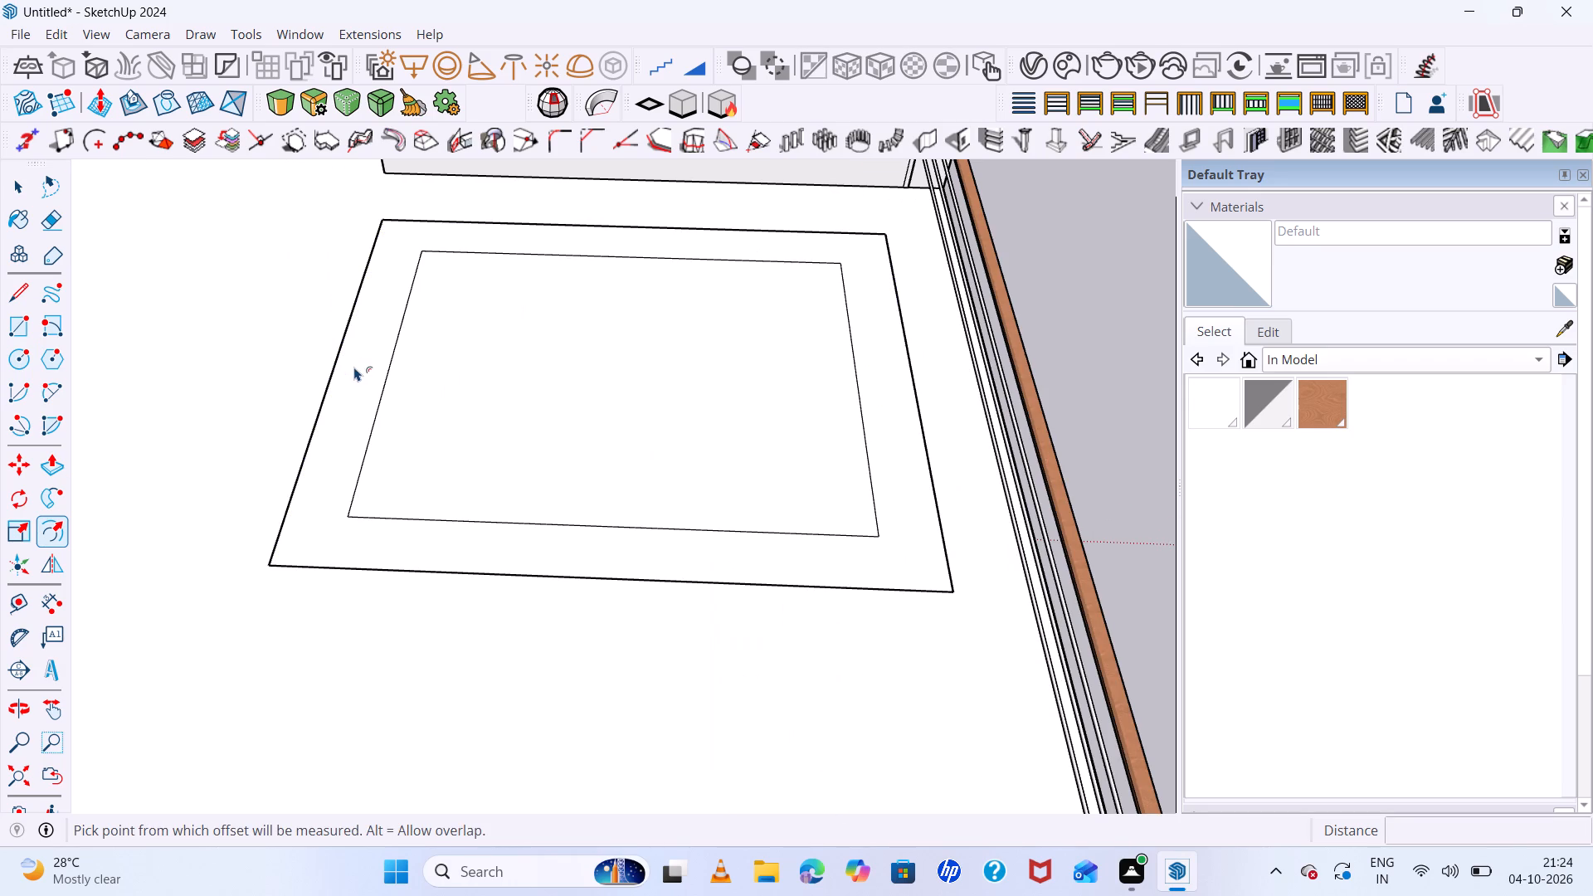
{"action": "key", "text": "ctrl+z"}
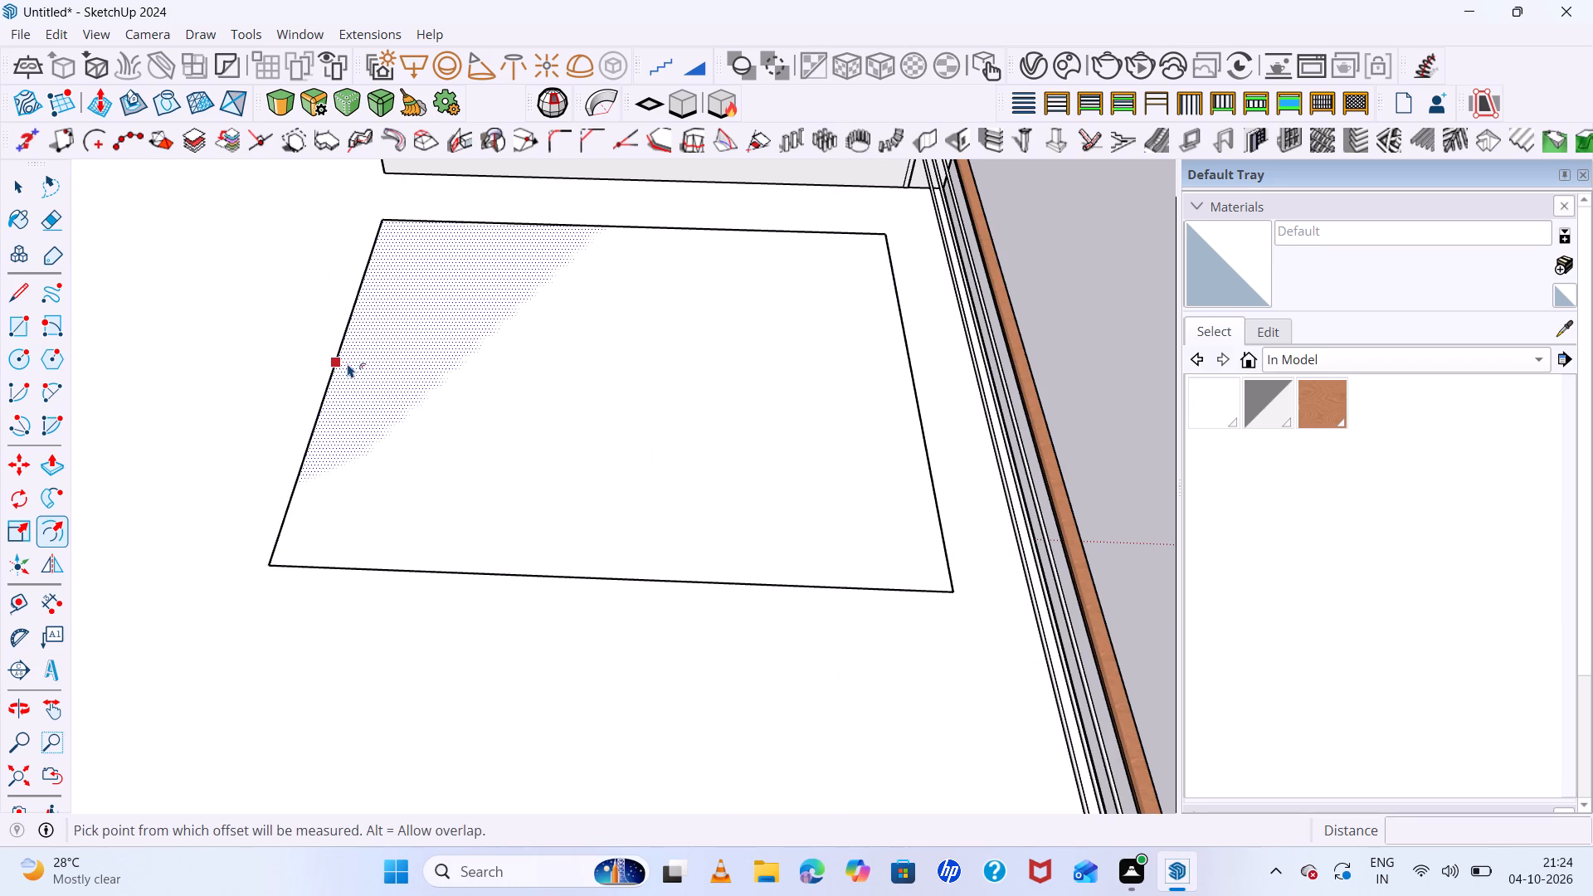
Offset the rooftop rectangle's outline inward about 6" for the wall thickness.
{"action": "left_click", "coordinate": [348, 363]}
{"action": "left_click", "coordinate": [352, 371]}
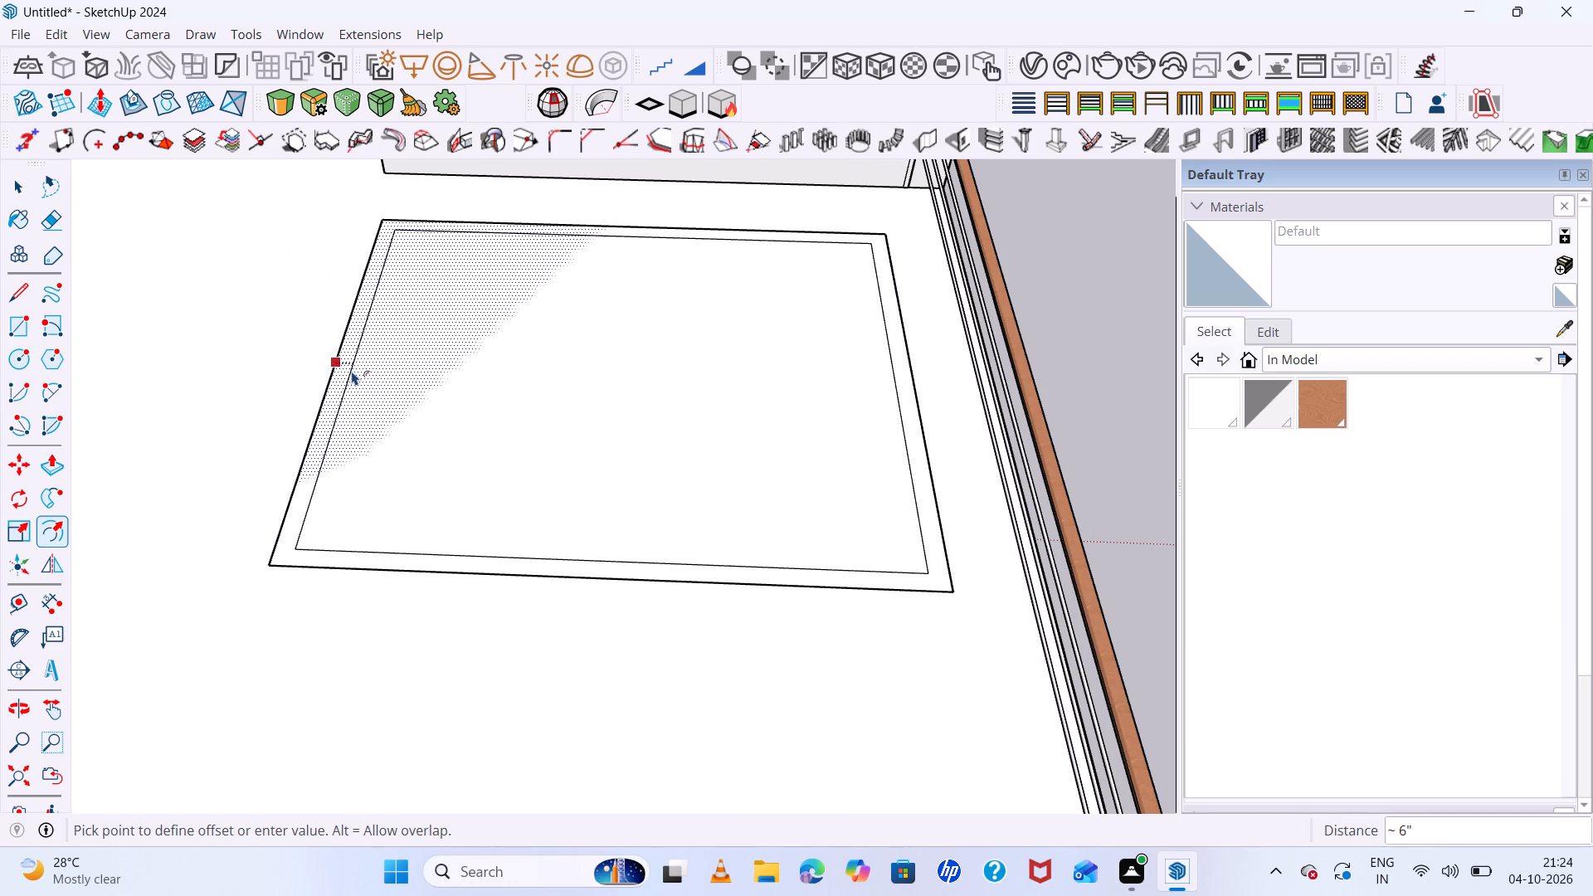
{"action": "key", "text": "space"}
Raise the rooftop room's wall outline 7' 10" above the roof slab with Push/Pull.
{"action": "double_click", "coordinate": [332, 390]}
{"action": "left_click", "coordinate": [334, 395]}
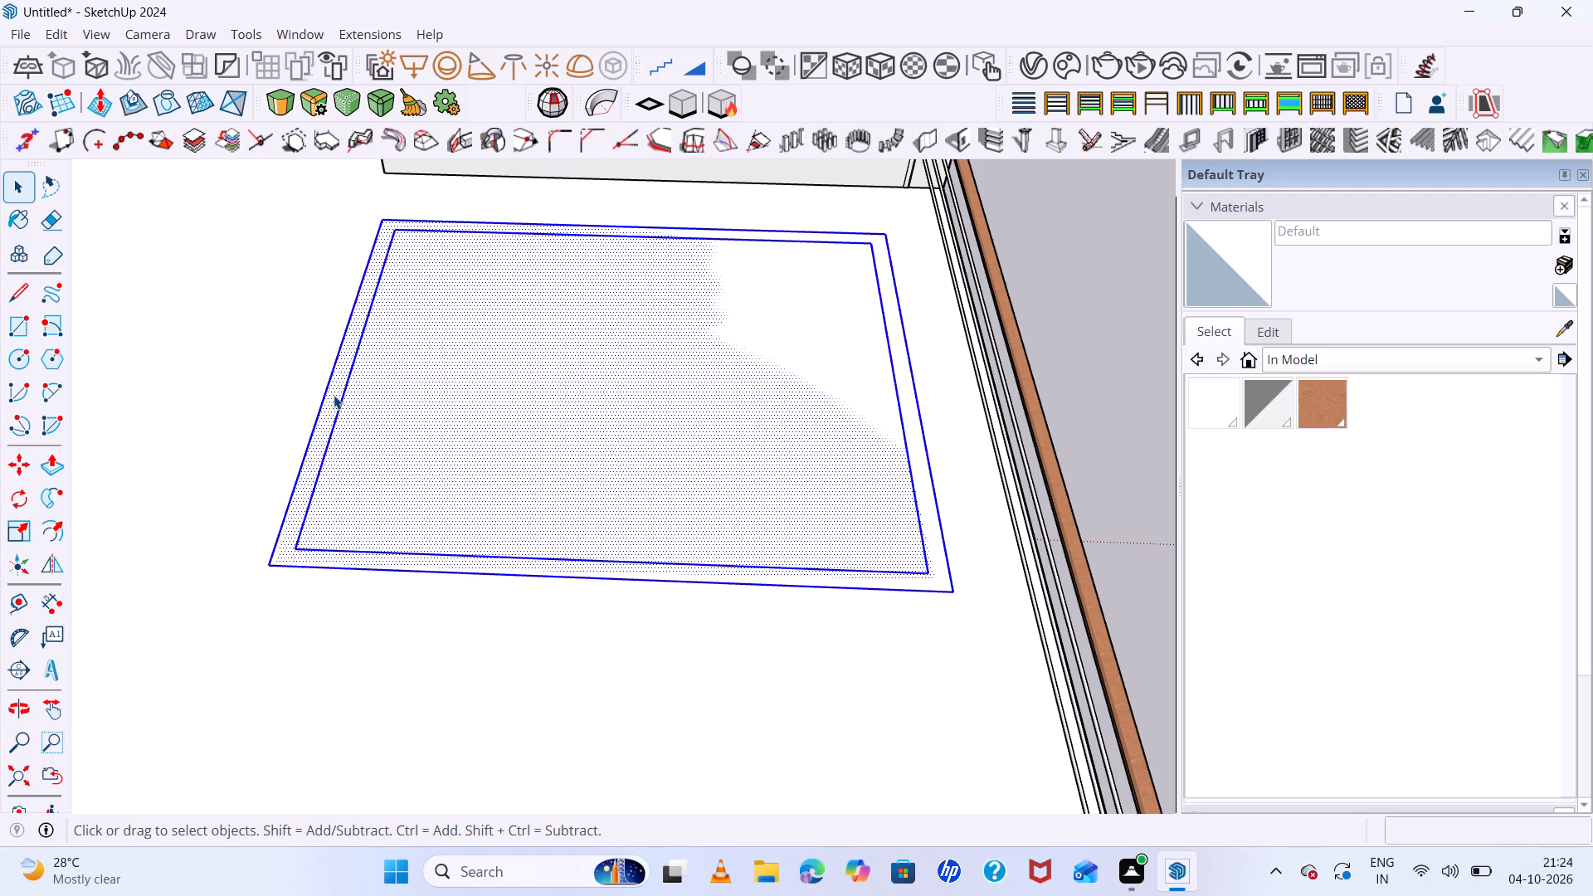
{"action": "key", "text": "Escape"}
{"action": "key", "text": "space"}
{"action": "left_click", "coordinate": [1080, 353]}
{"action": "left_click", "coordinate": [930, 514]}
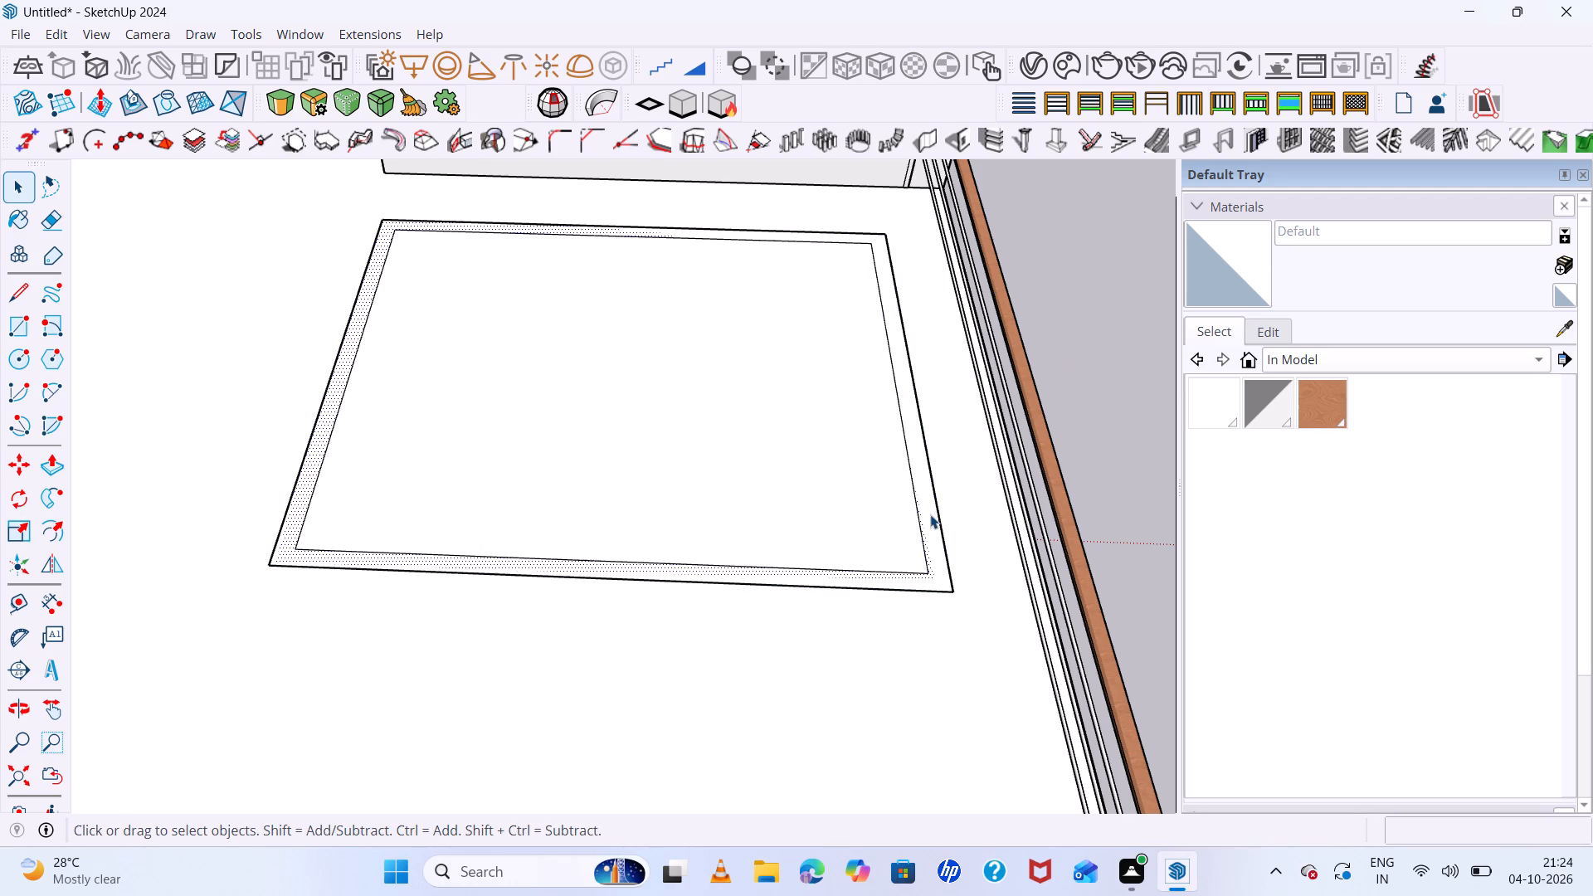
{"action": "key", "text": "p"}
{"action": "left_click", "coordinate": [930, 516]}
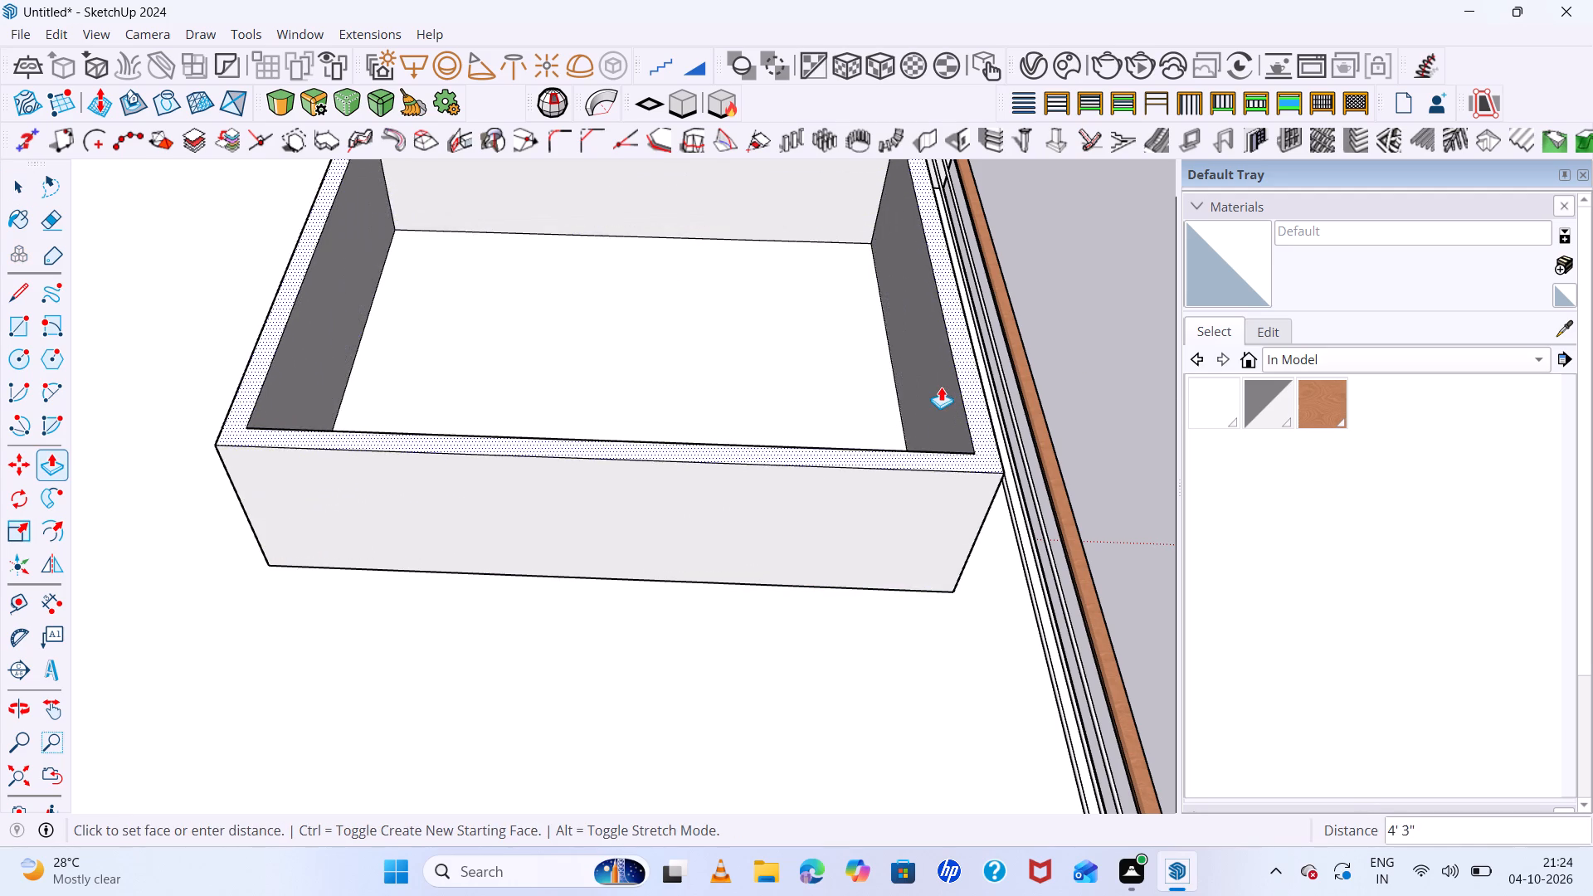
{"action": "scroll", "coordinate": [941, 386], "scroll_direction": "down", "scroll_amount": 9}
{"action": "middle_click_drag", "start_coordinate": [973, 329], "coordinate": [1064, 321]}
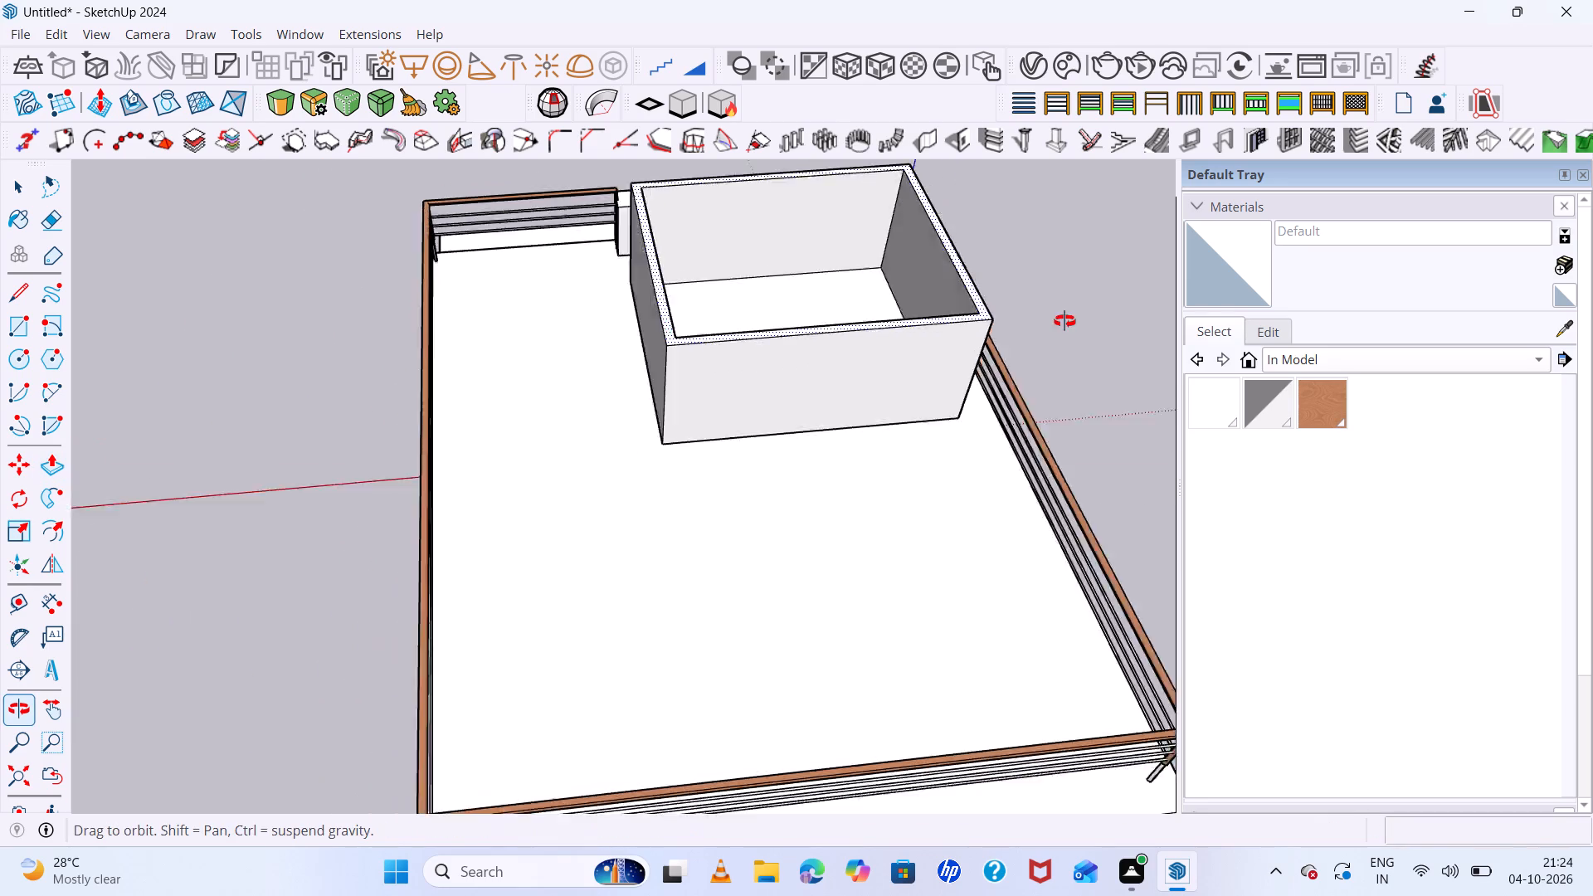
{"action": "middle_click_drag", "start_coordinate": [1064, 321], "coordinate": [1242, 256]}
{"action": "middle_click", "coordinate": [1242, 256]}
{"action": "middle_click", "coordinate": [1242, 256]}
{"action": "middle_click", "coordinate": [1242, 256]}
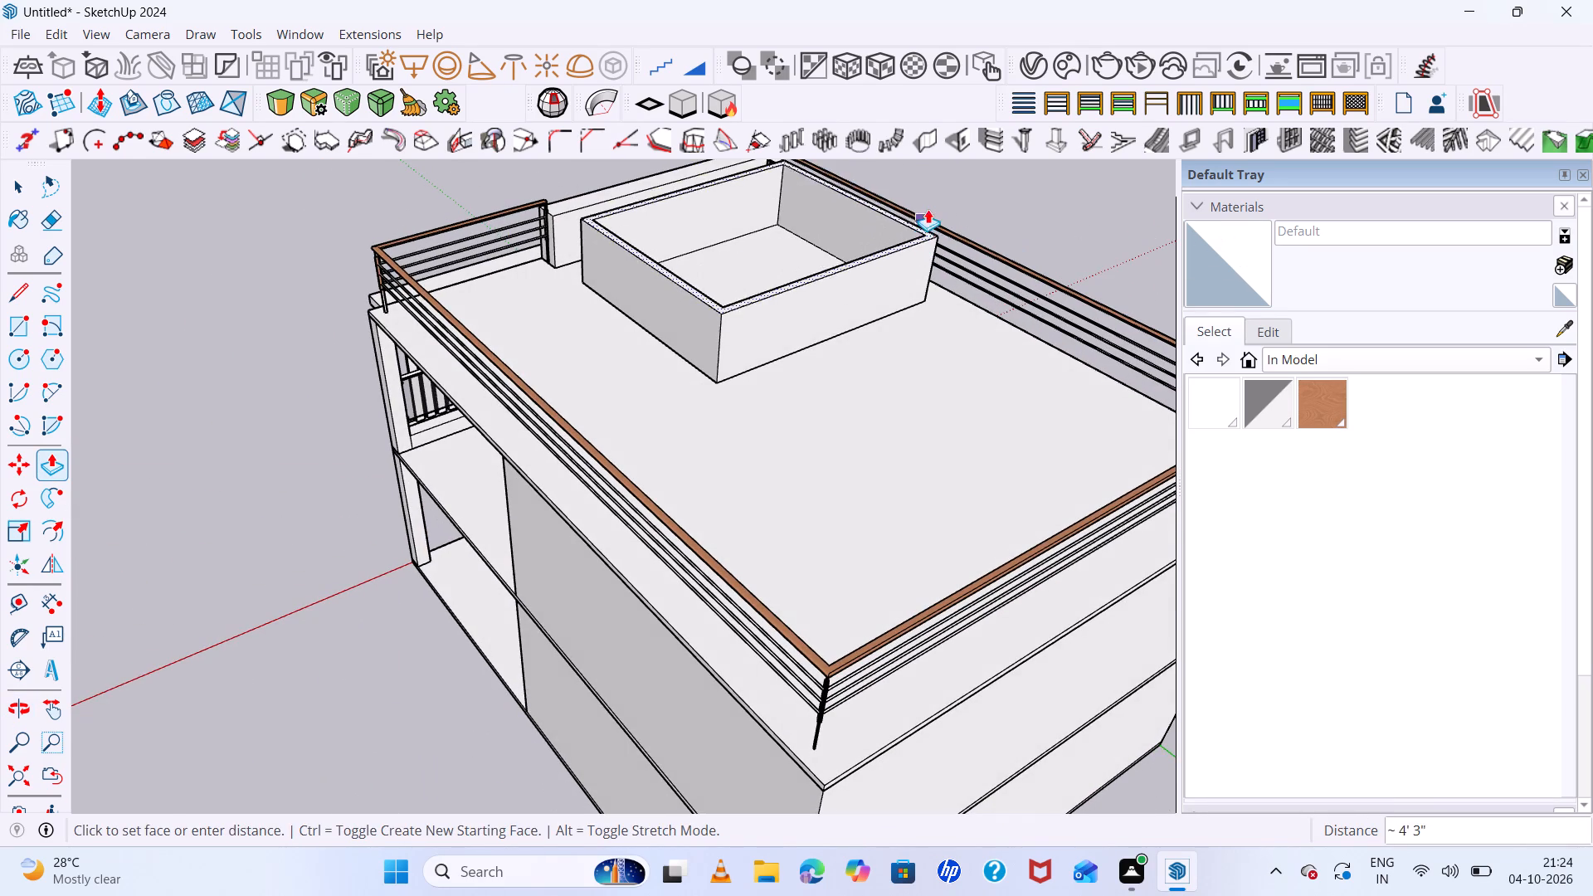
{"action": "left_click", "coordinate": [943, 155]}
{"action": "middle_click_drag", "start_coordinate": [900, 258], "coordinate": [1308, 246]}
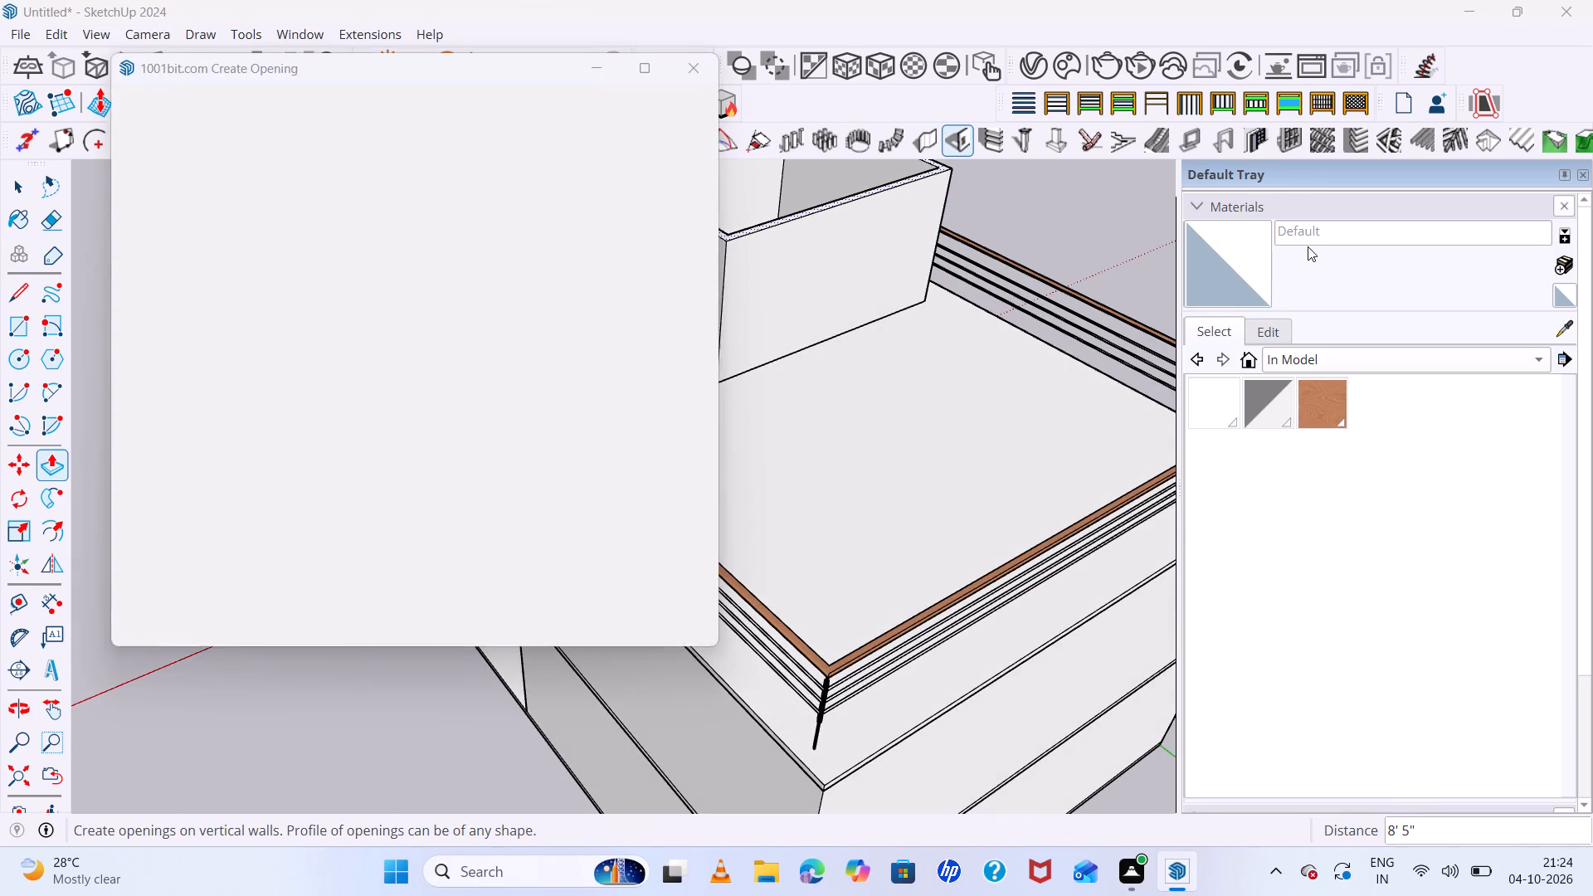
{"action": "middle_click_drag", "start_coordinate": [1308, 246], "coordinate": [1314, 245]}
{"action": "left_click", "coordinate": [700, 61]}
{"action": "middle_click_drag", "start_coordinate": [586, 389], "coordinate": [1393, 433]}
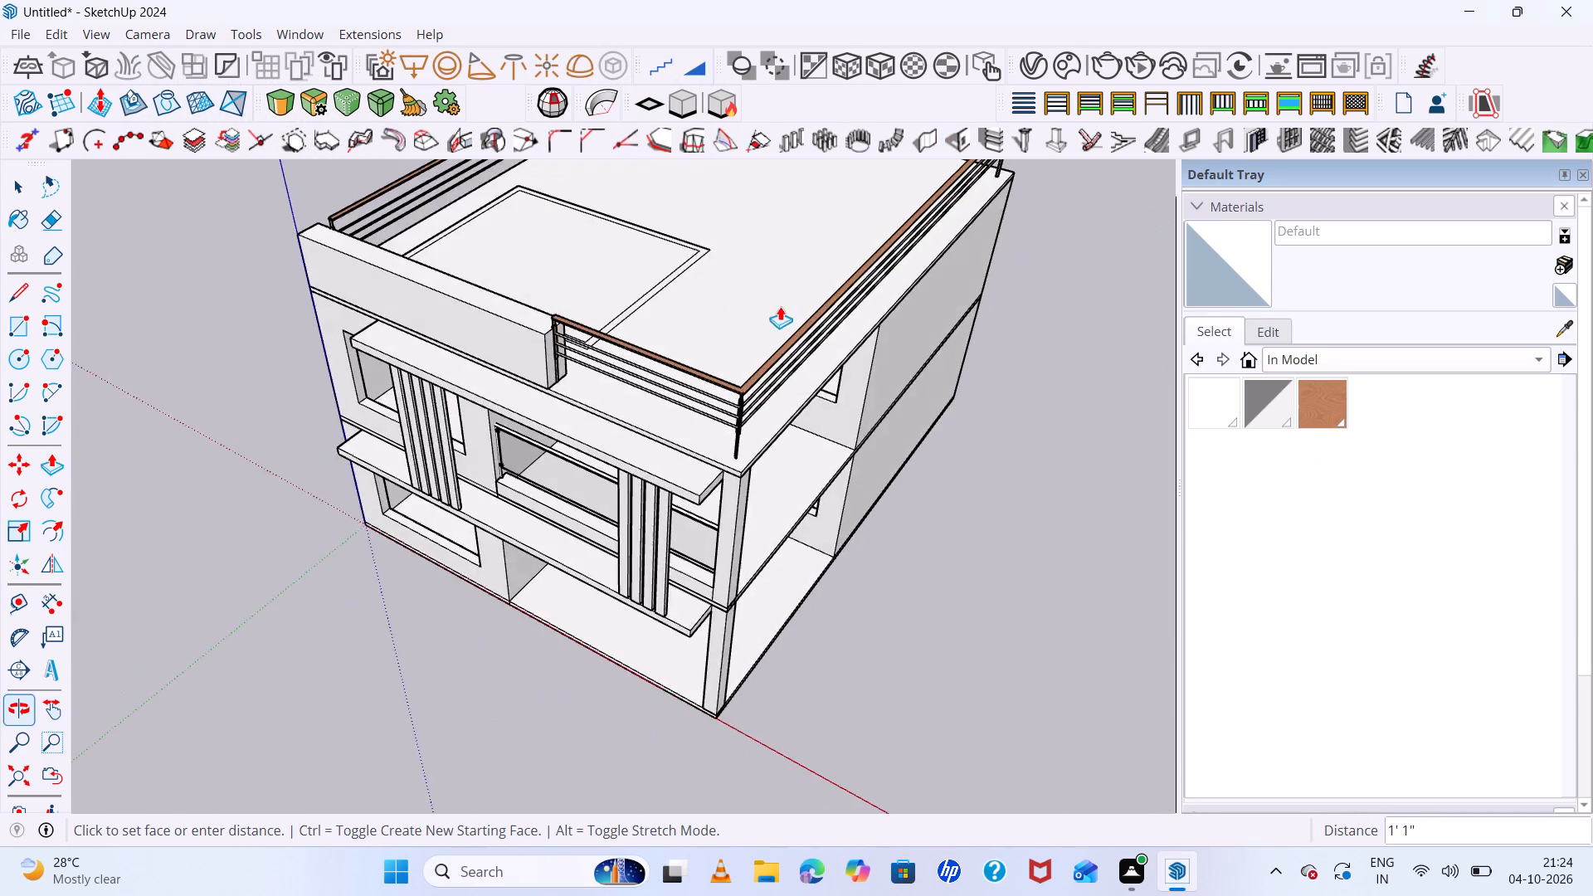
{"action": "scroll", "coordinate": [719, 304], "scroll_direction": "down", "scroll_amount": 7}
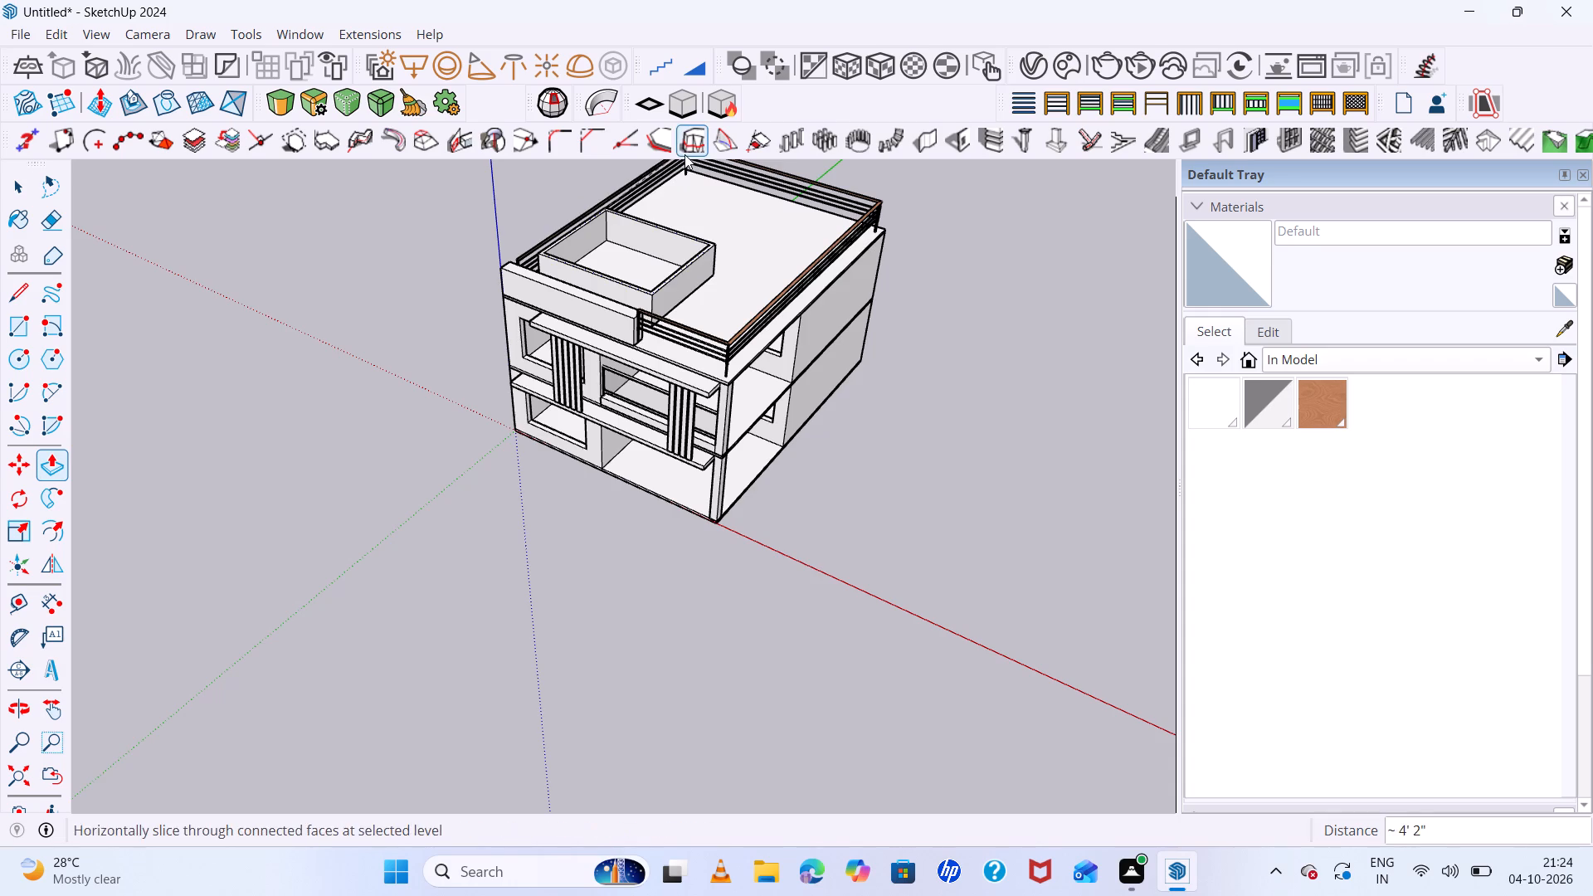
{"action": "scroll", "coordinate": [672, 231], "scroll_direction": "down", "scroll_amount": 5}
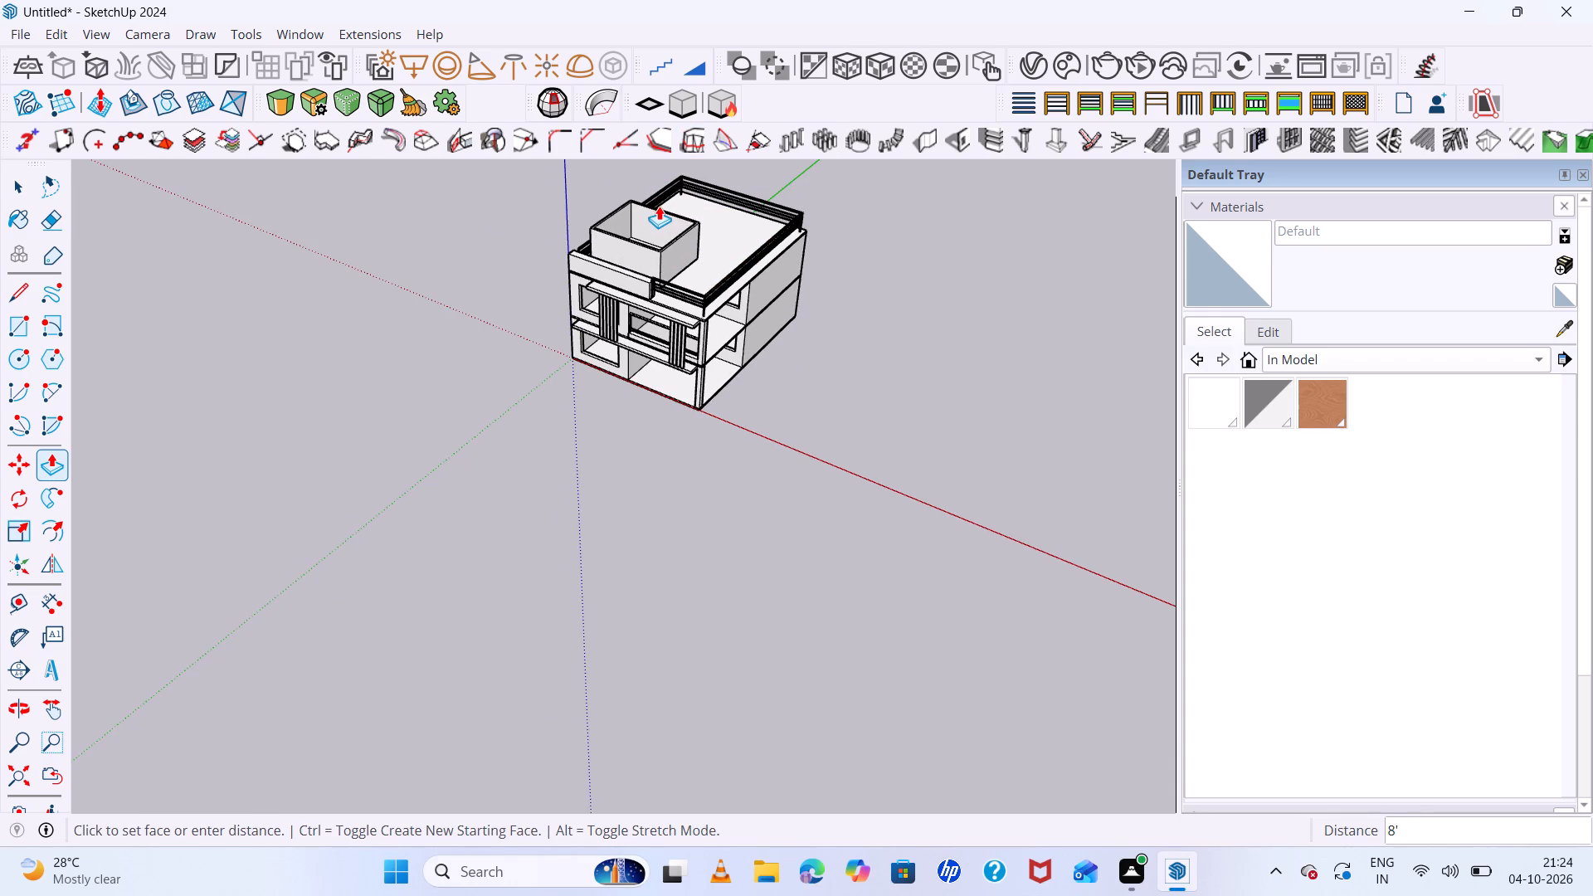
{"action": "left_click", "coordinate": [659, 206]}
Draw a window rectangle about 6' 9" by 4' 9" on the rooftop room's front wall, above the parapet.
{"action": "middle_click_drag", "start_coordinate": [627, 291], "coordinate": [920, 301]}
{"action": "scroll", "coordinate": [626, 265], "scroll_direction": "up", "scroll_amount": 11}
{"action": "middle_click_drag", "start_coordinate": [699, 353], "coordinate": [703, 342]}
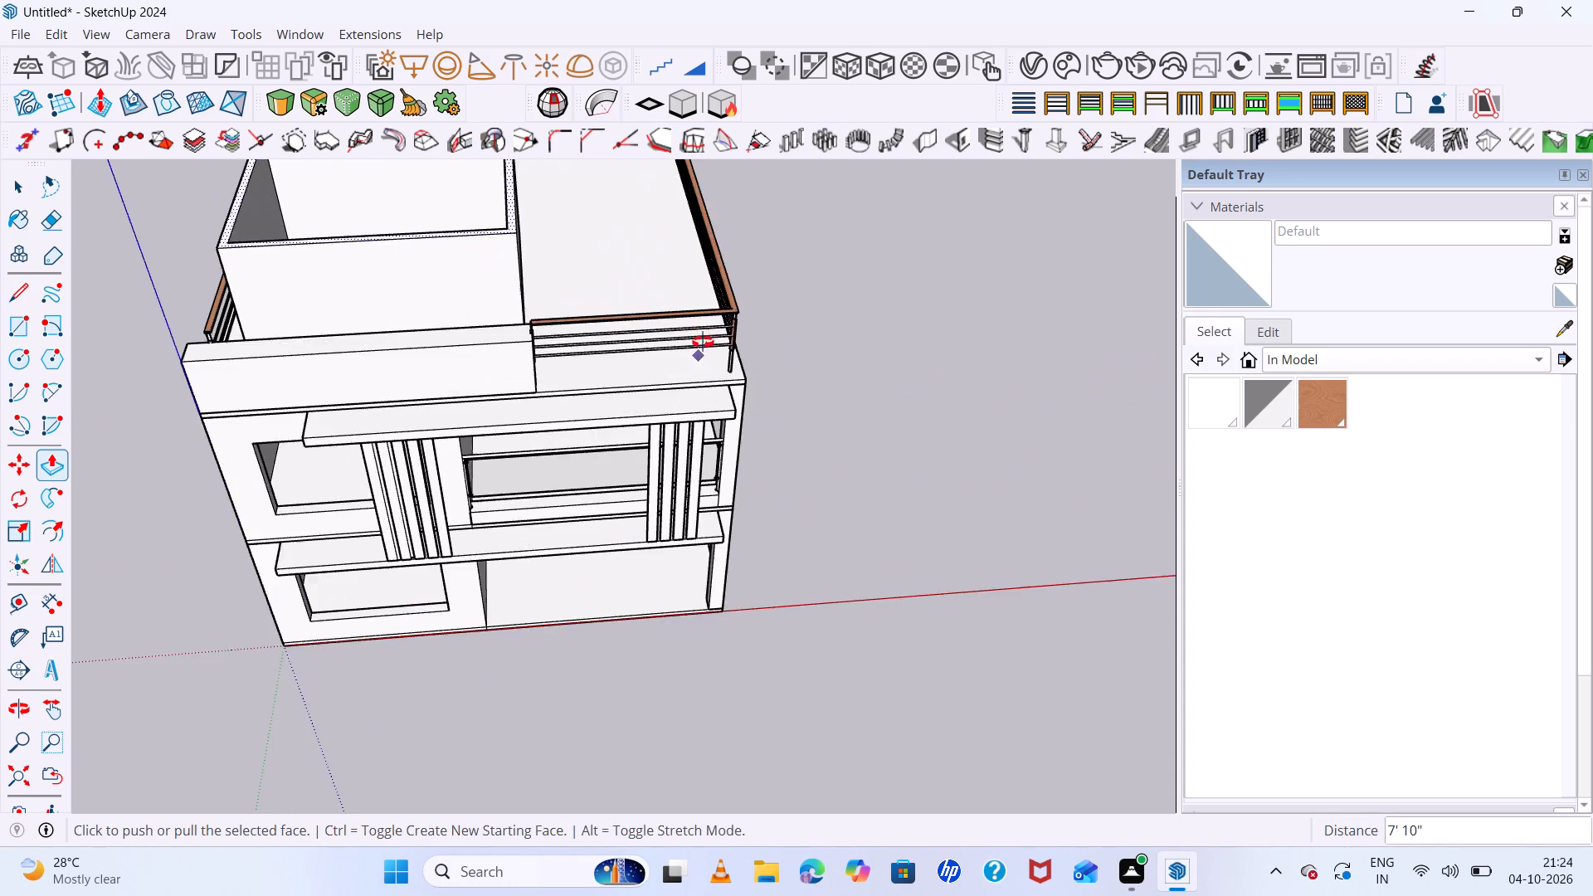
{"action": "middle_click_drag", "start_coordinate": [703, 342], "coordinate": [723, 163]}
{"action": "middle_click", "coordinate": [723, 162]}
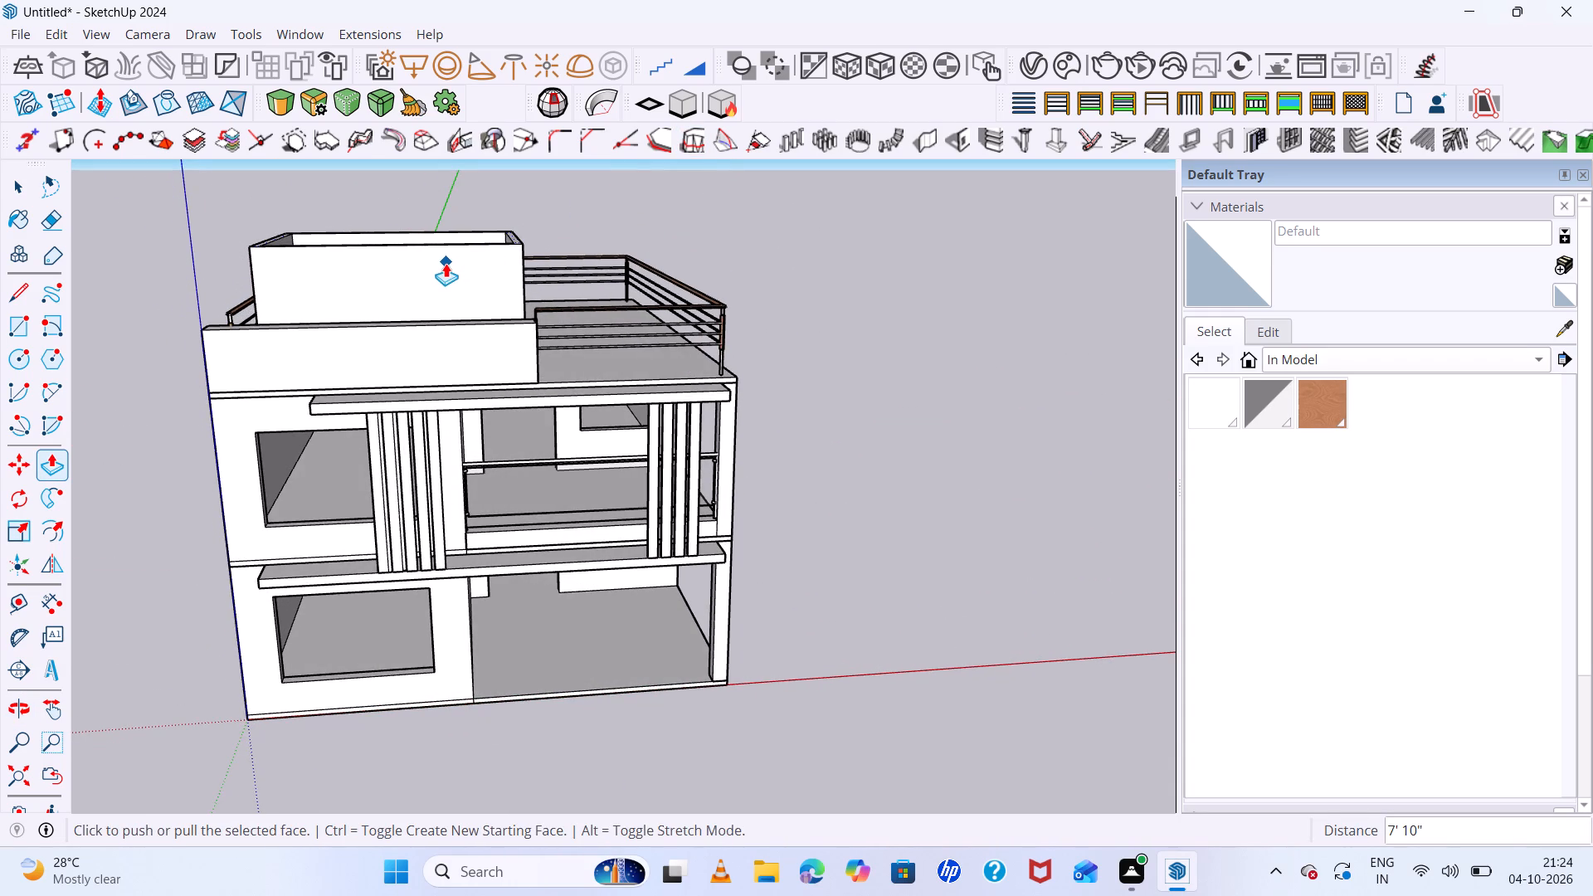
{"action": "middle_click_drag", "start_coordinate": [468, 310], "coordinate": [522, 215]}
{"action": "scroll", "coordinate": [397, 262], "scroll_direction": "up", "scroll_amount": 6}
{"action": "middle_click_drag", "start_coordinate": [559, 335], "coordinate": [485, 491]}
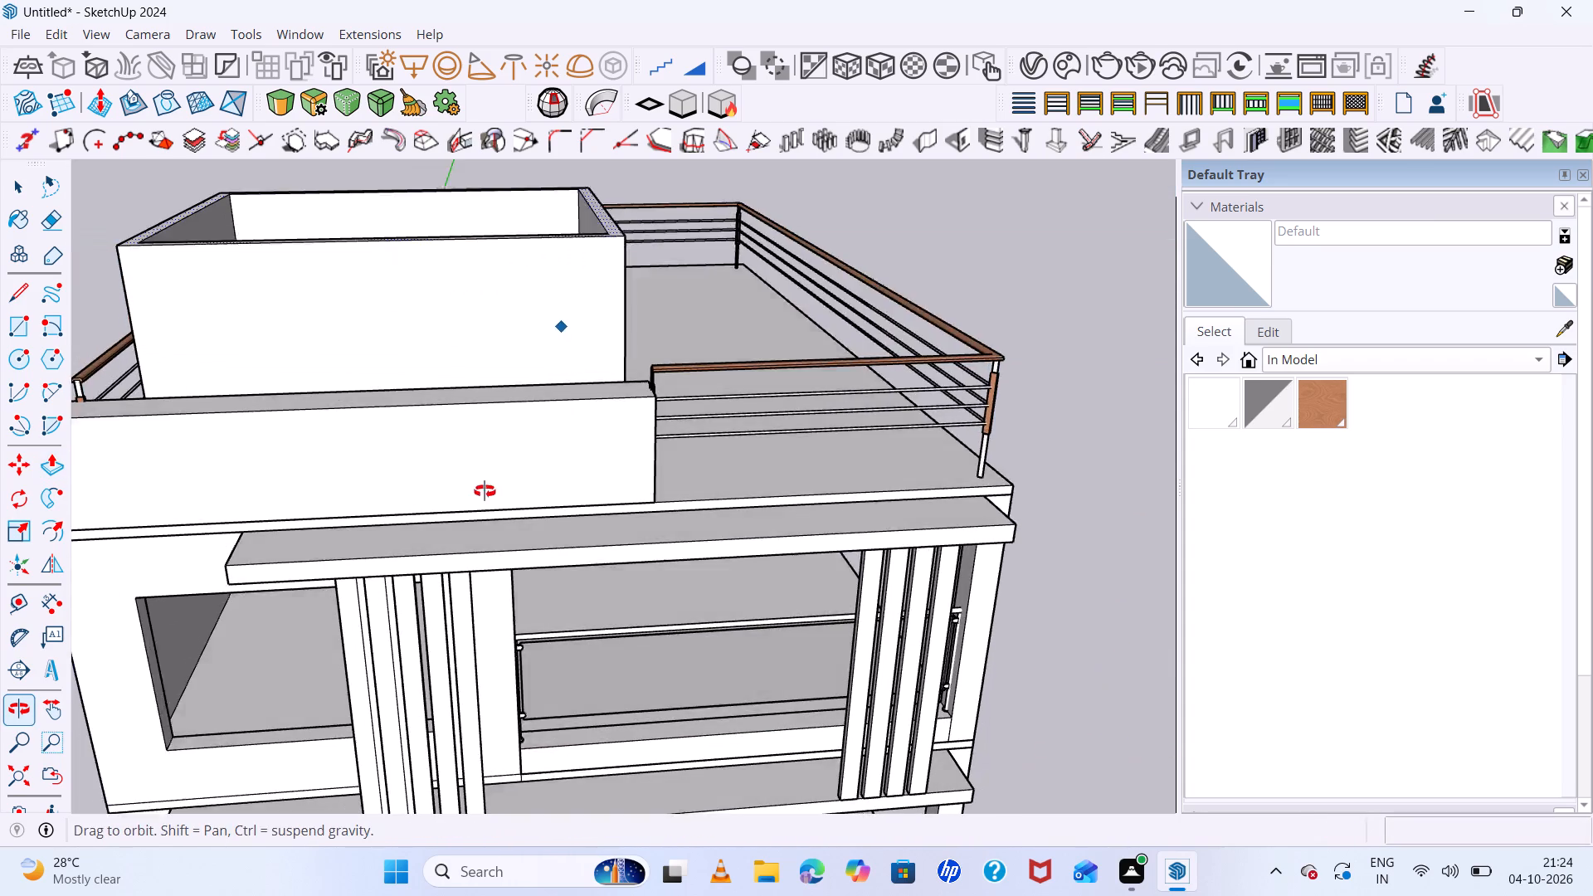
{"action": "middle_click_drag", "start_coordinate": [485, 491], "coordinate": [478, 499]}
{"action": "scroll", "coordinate": [376, 314], "scroll_direction": "down", "scroll_amount": 6}
{"action": "middle_click_drag", "start_coordinate": [413, 341], "coordinate": [395, 515]}
{"action": "scroll", "coordinate": [343, 348], "scroll_direction": "up", "scroll_amount": 4}
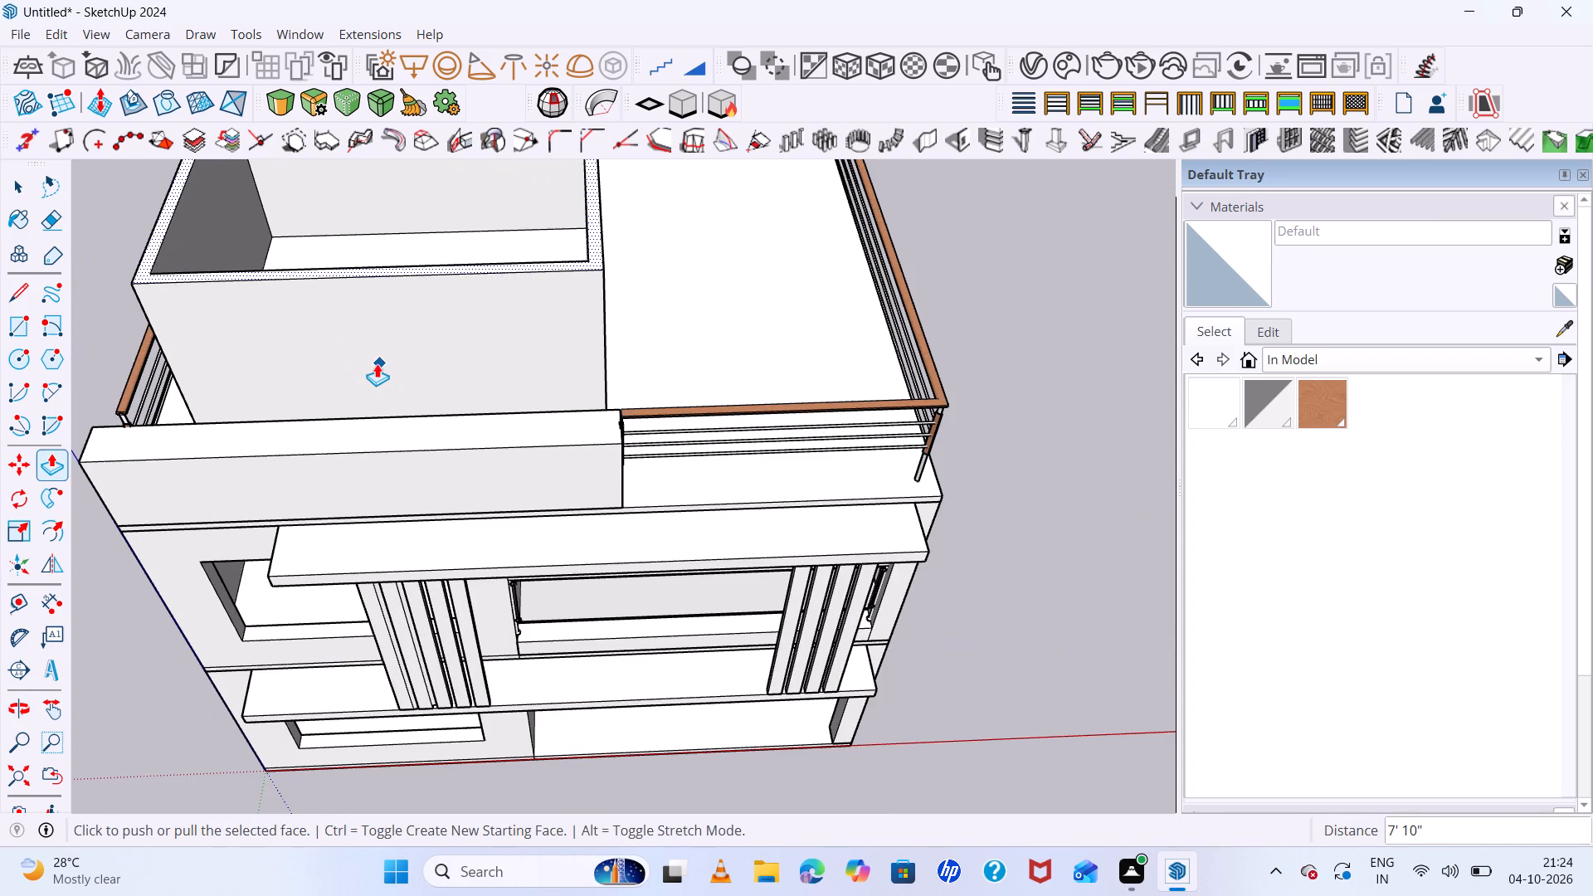
{"action": "key", "text": "r"}
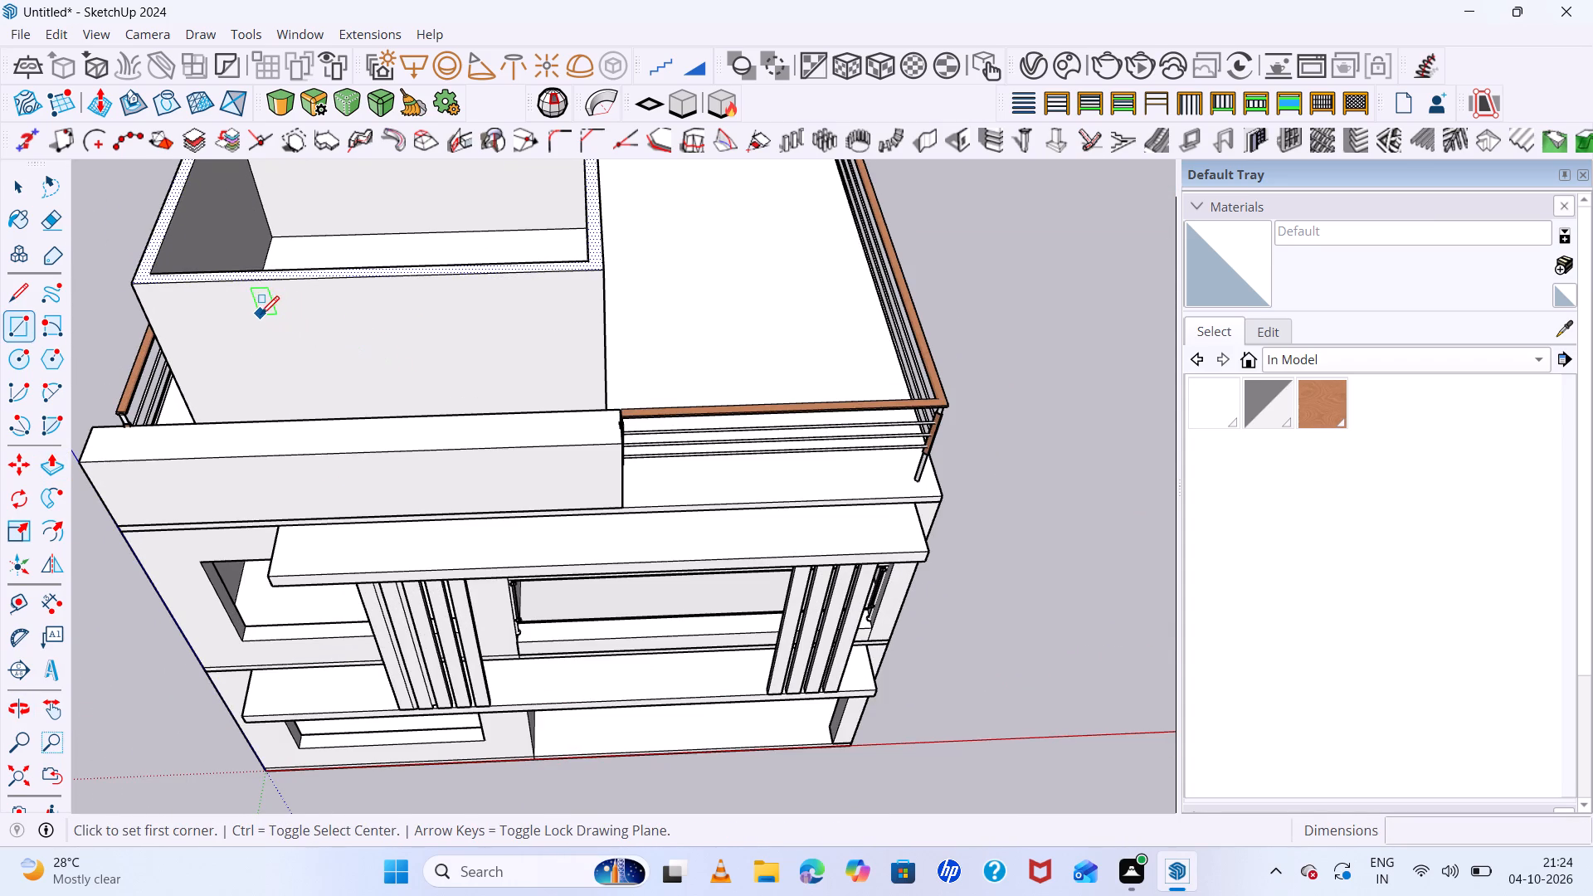
{"action": "left_click", "coordinate": [261, 314]}
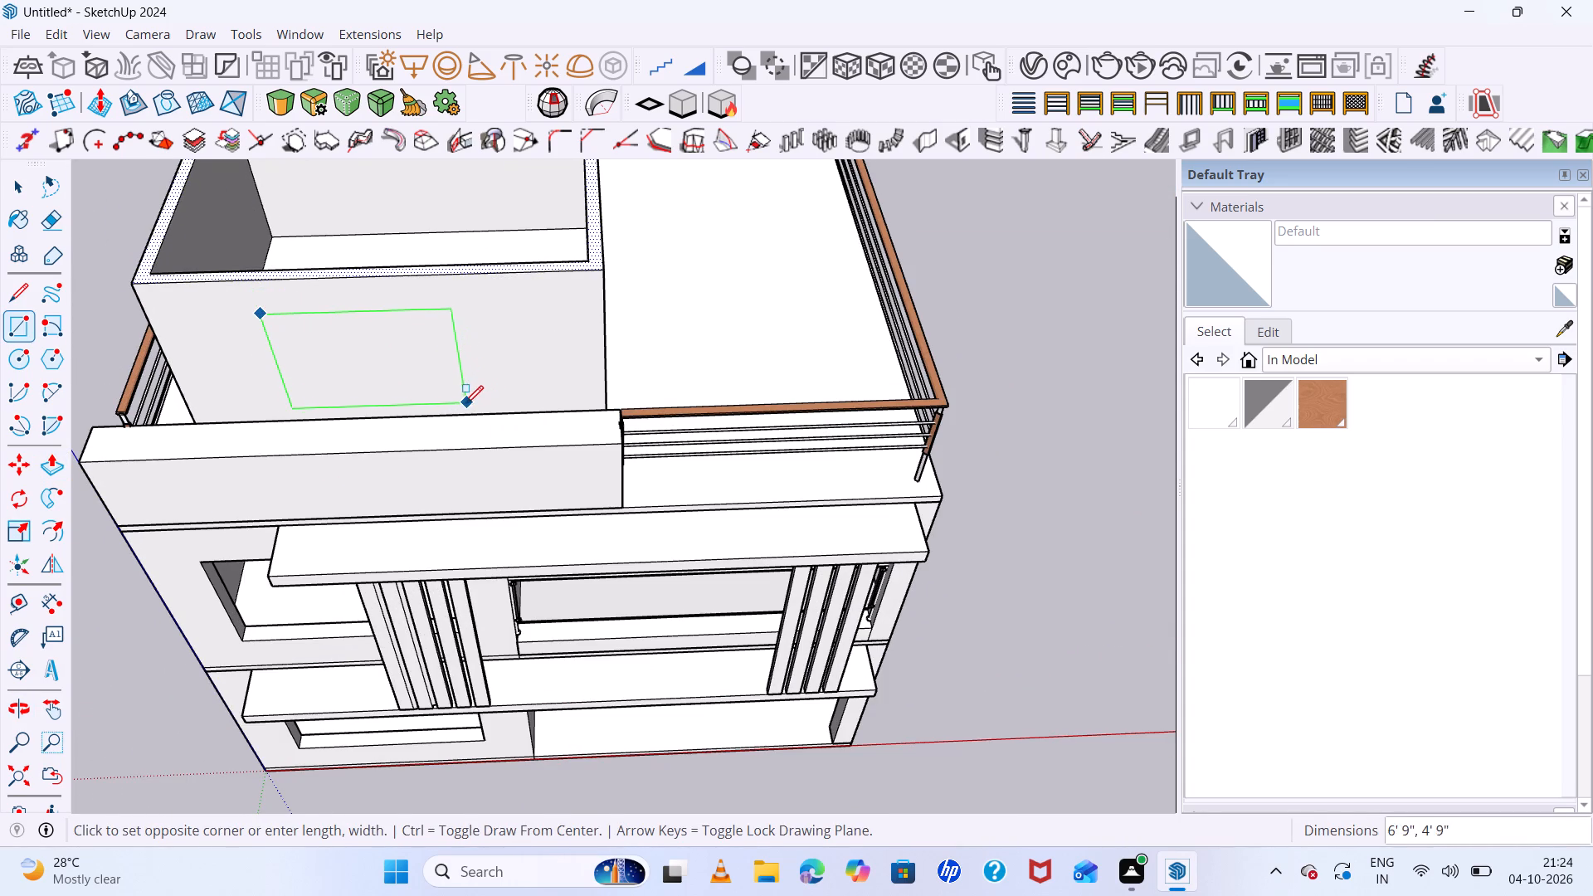
{"action": "left_click", "coordinate": [464, 405]}
Push the window rectangle about 6" through the rooftop room's front wall to cut the opening.
{"action": "key", "text": "p"}
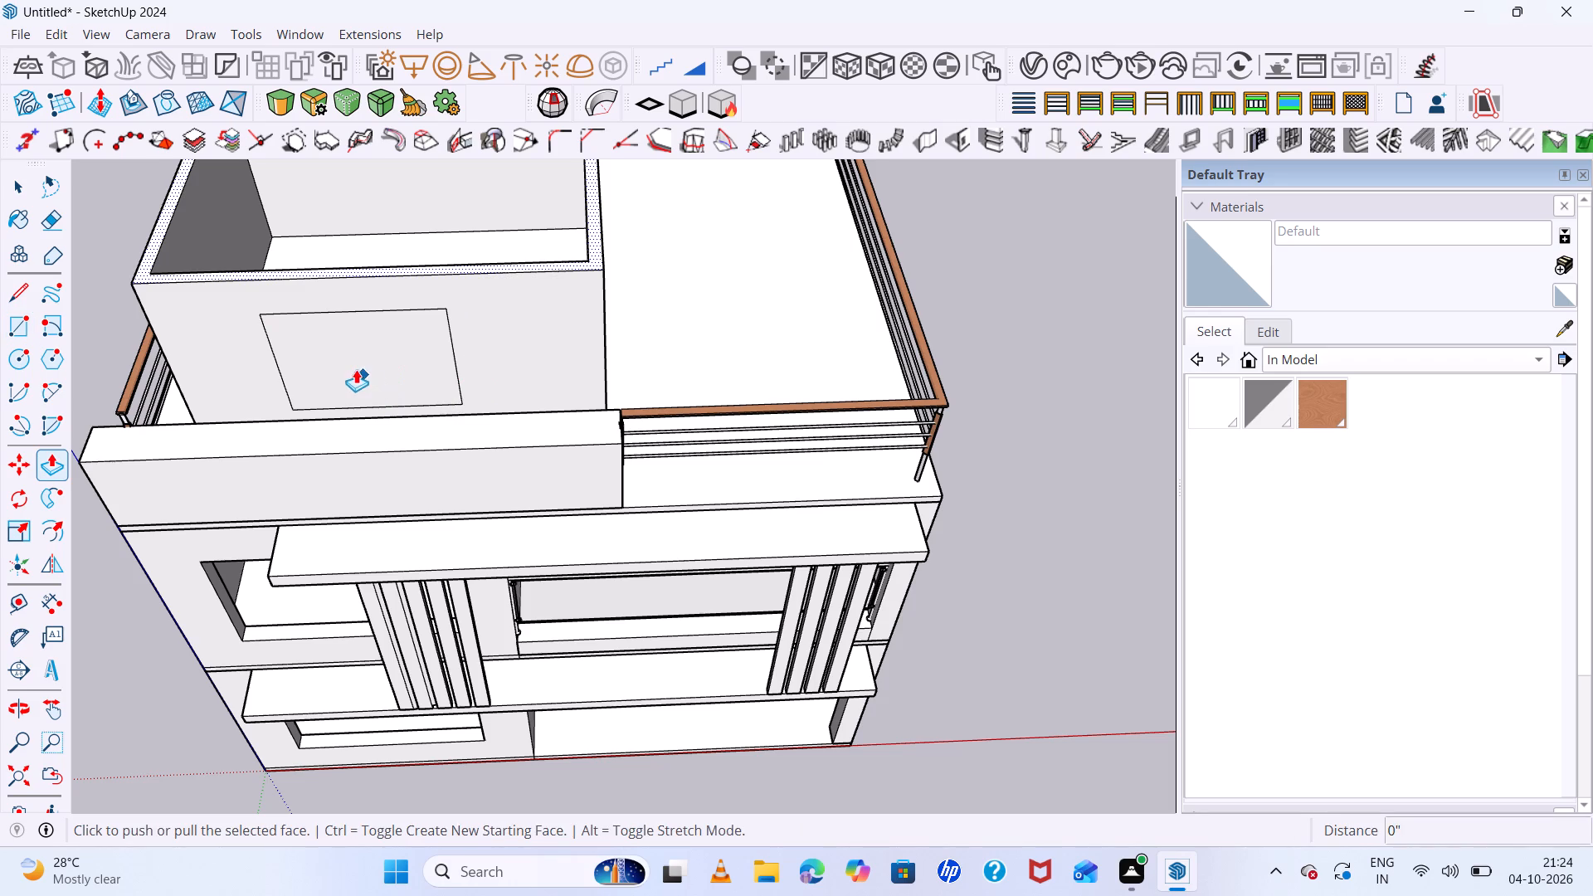
{"action": "left_click", "coordinate": [355, 368]}
{"action": "key", "text": "ctrl+z"}
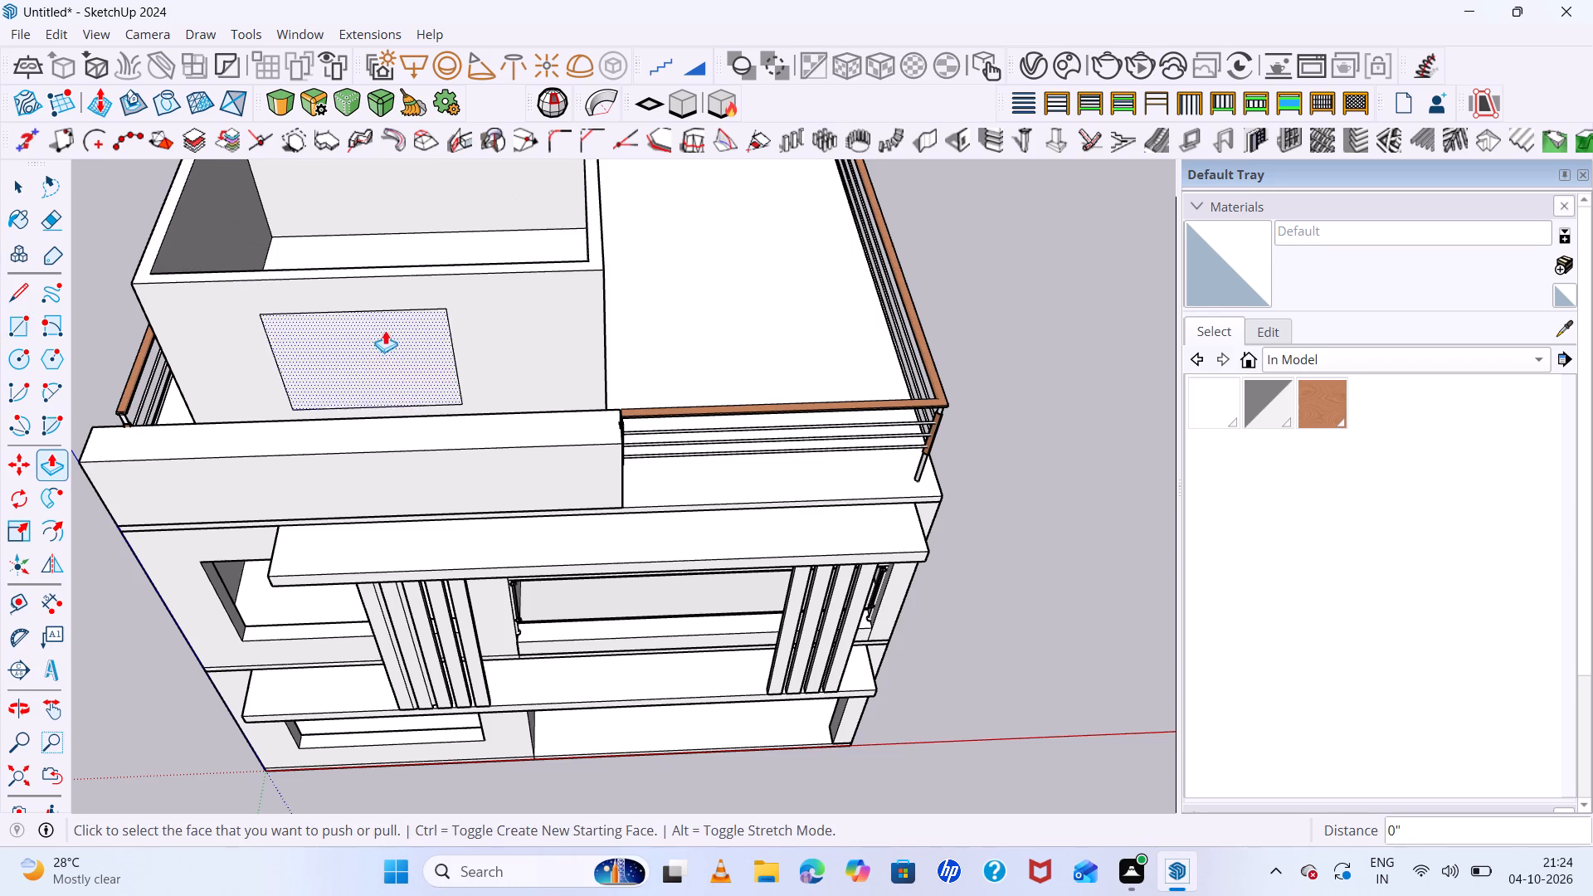
{"action": "key", "text": "space"}
{"action": "left_click", "coordinate": [384, 345]}
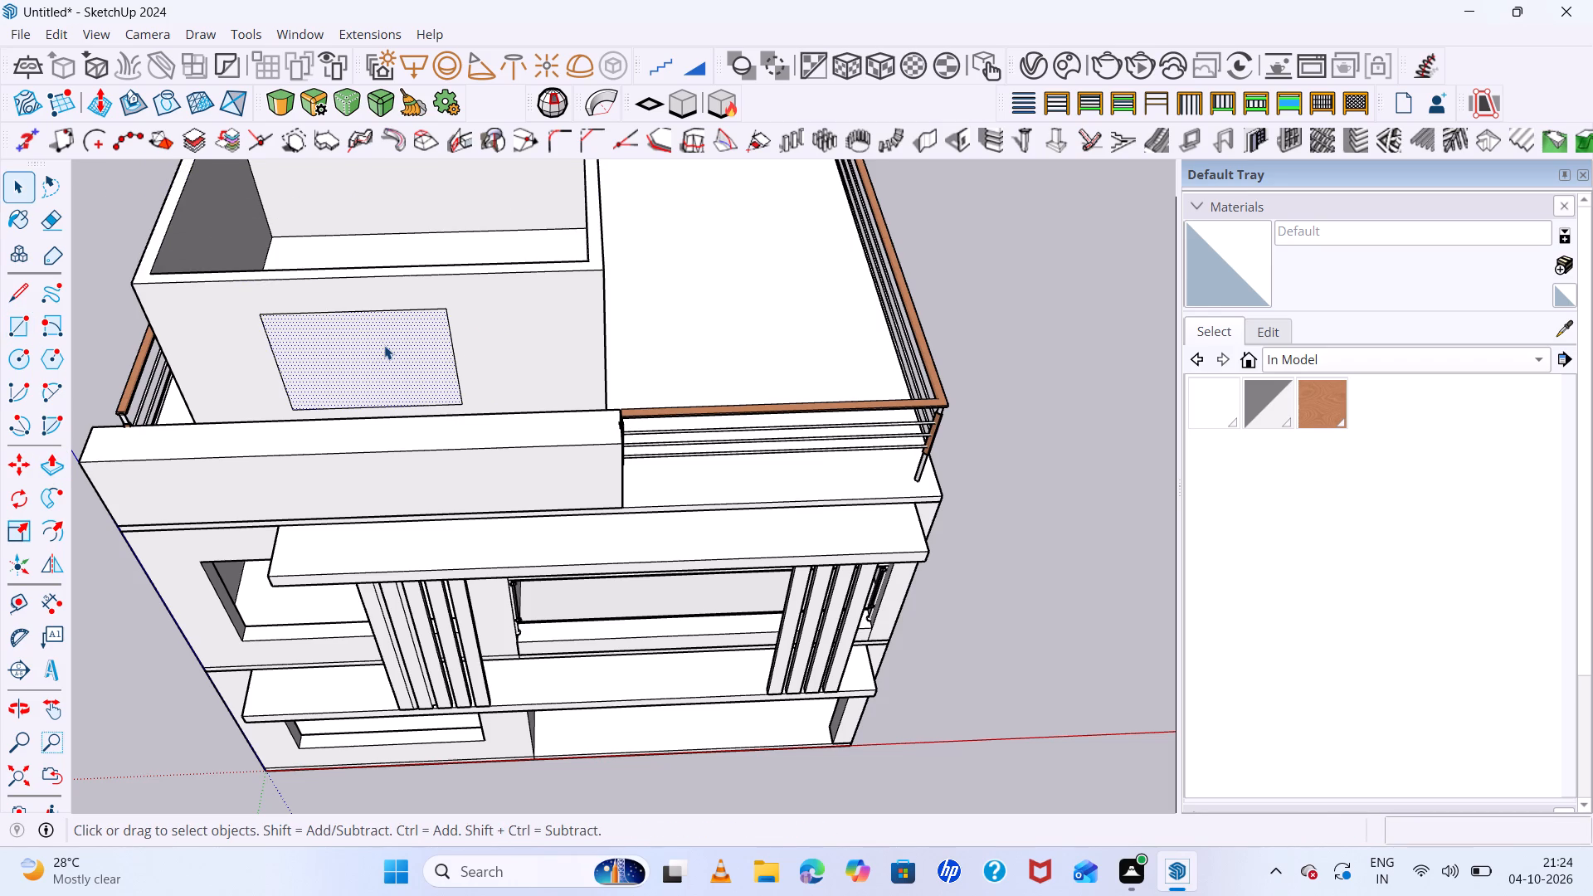
{"action": "key", "text": "p"}
{"action": "left_click", "coordinate": [384, 345]}
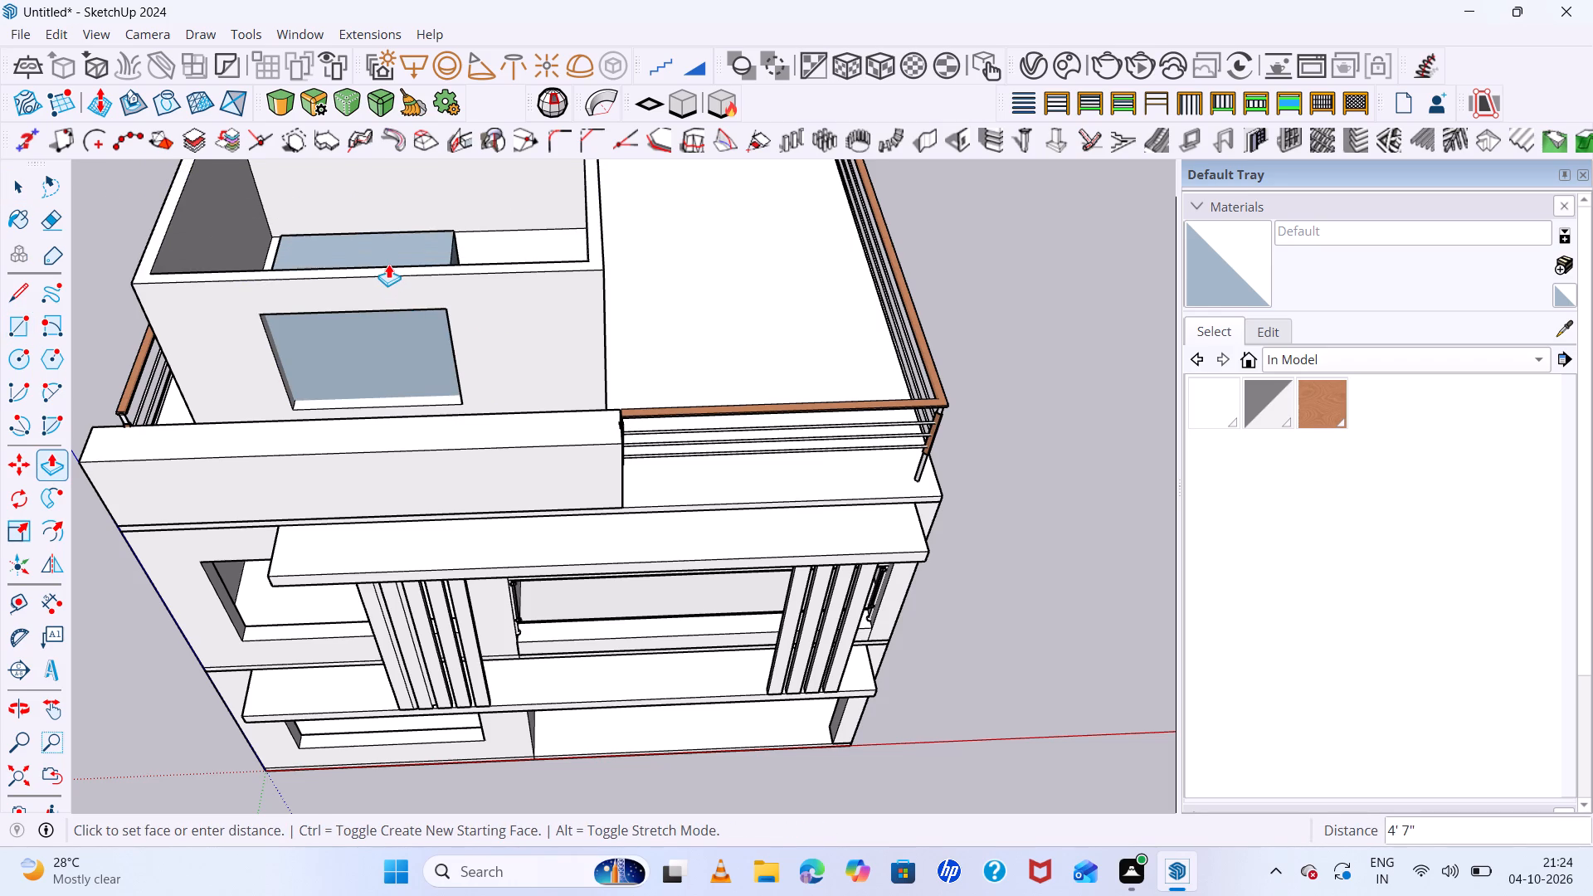
{"action": "left_click", "coordinate": [495, 261]}
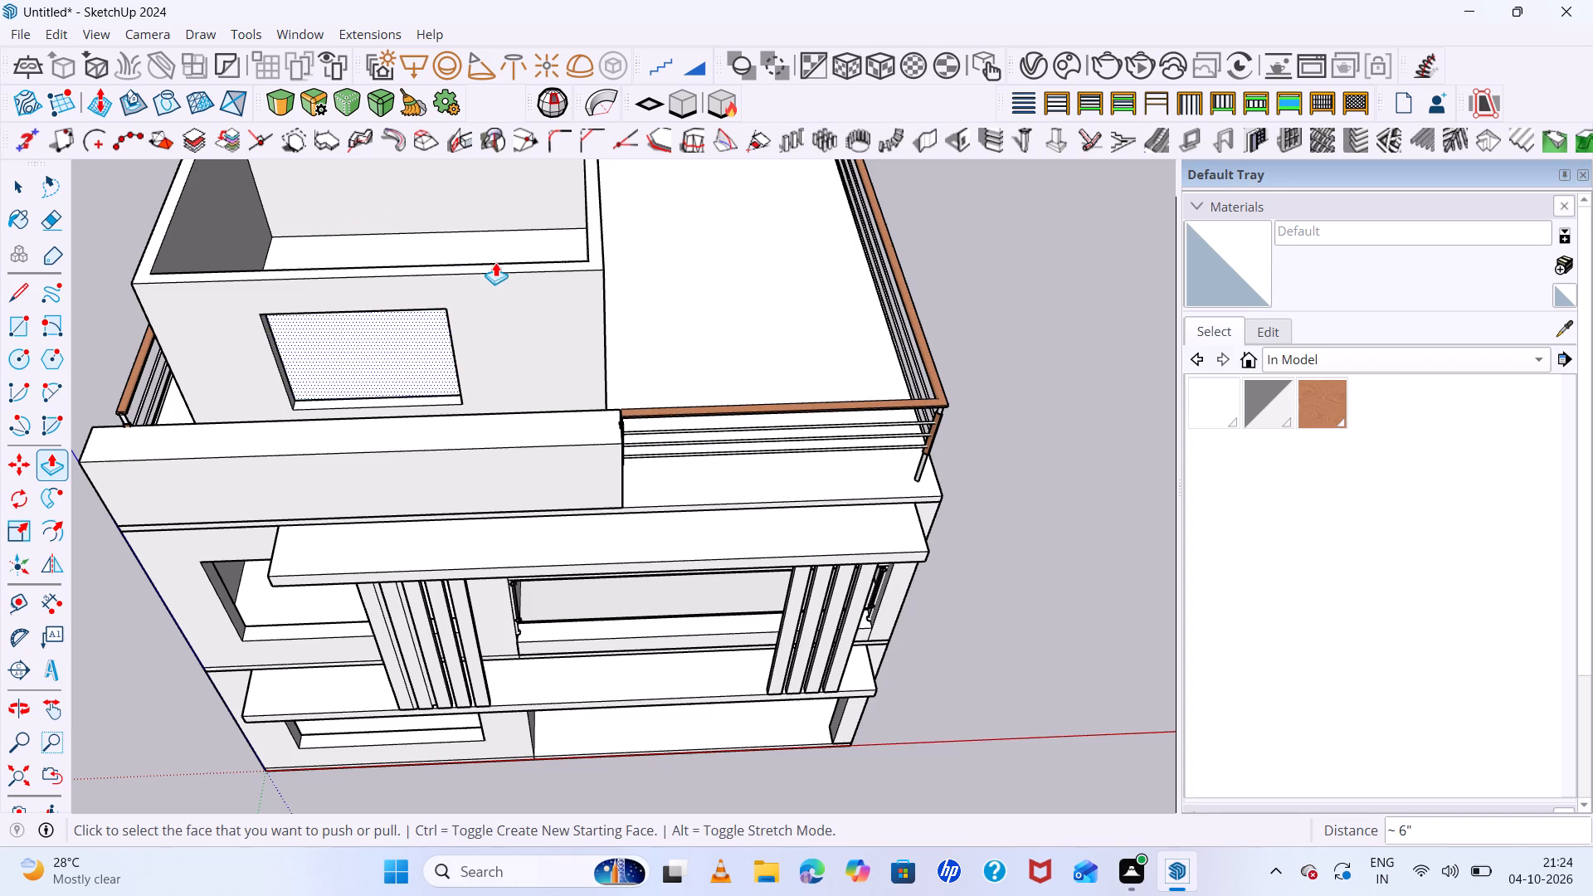
Examine the front façade and the rooftop room with its window opening from eye level and from above.
{"action": "middle_click_drag", "start_coordinate": [507, 324], "coordinate": [570, 144]}
{"action": "scroll", "coordinate": [499, 180], "scroll_direction": "up", "scroll_amount": 1}
{"action": "scroll", "coordinate": [425, 246], "scroll_direction": "down", "scroll_amount": 13}
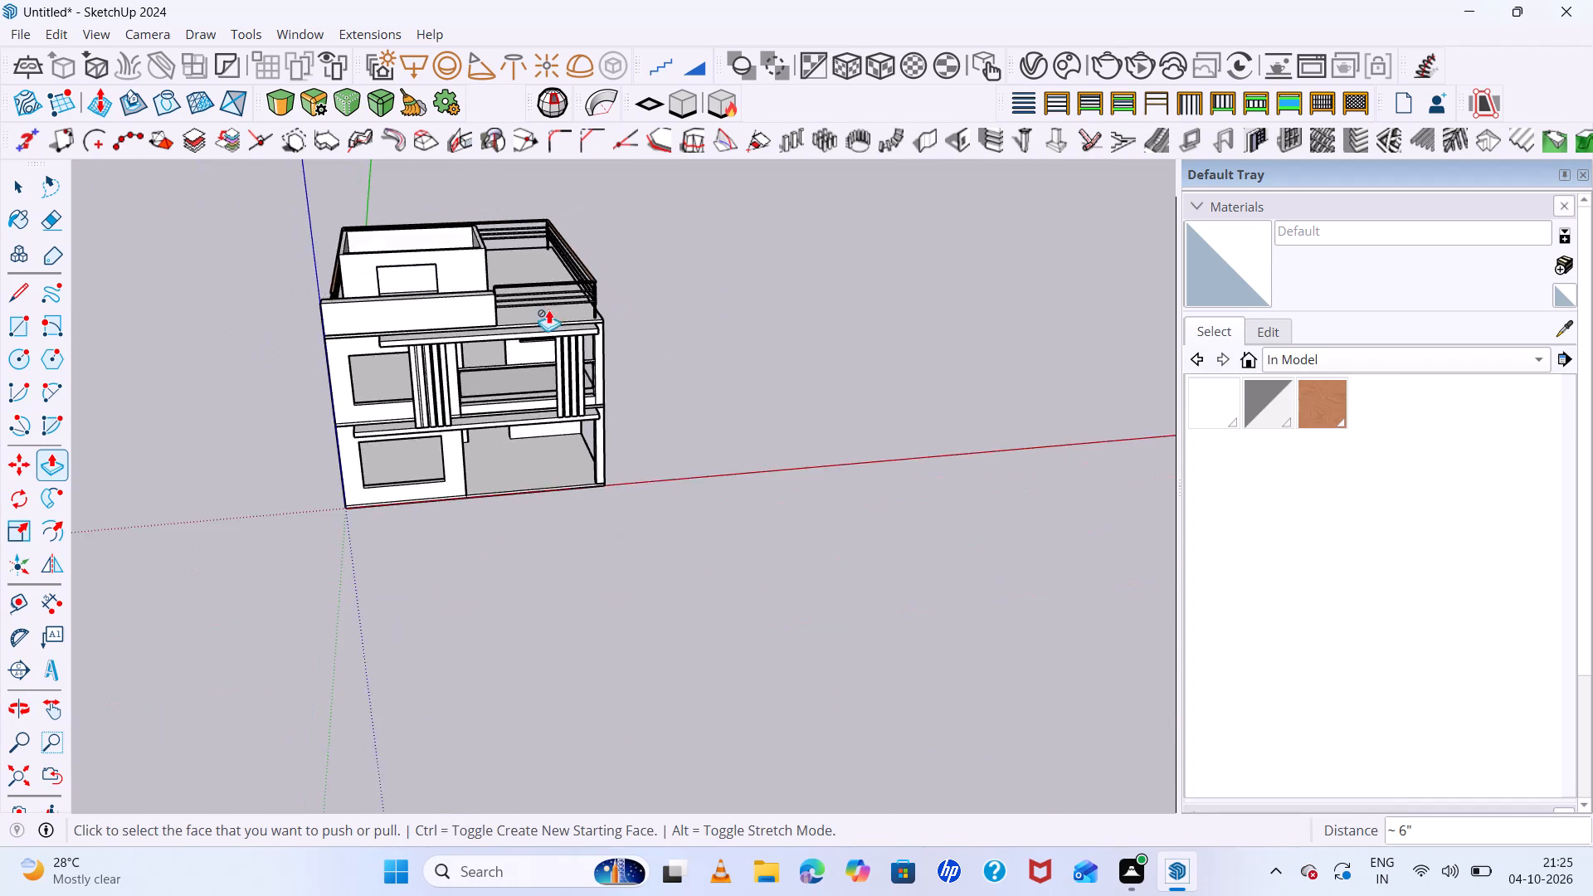
{"action": "middle_click_drag", "start_coordinate": [553, 300], "coordinate": [555, 210]}
{"action": "scroll", "coordinate": [430, 306], "scroll_direction": "up", "scroll_amount": 12}
{"action": "middle_click_drag", "start_coordinate": [762, 421], "coordinate": [641, 387]}
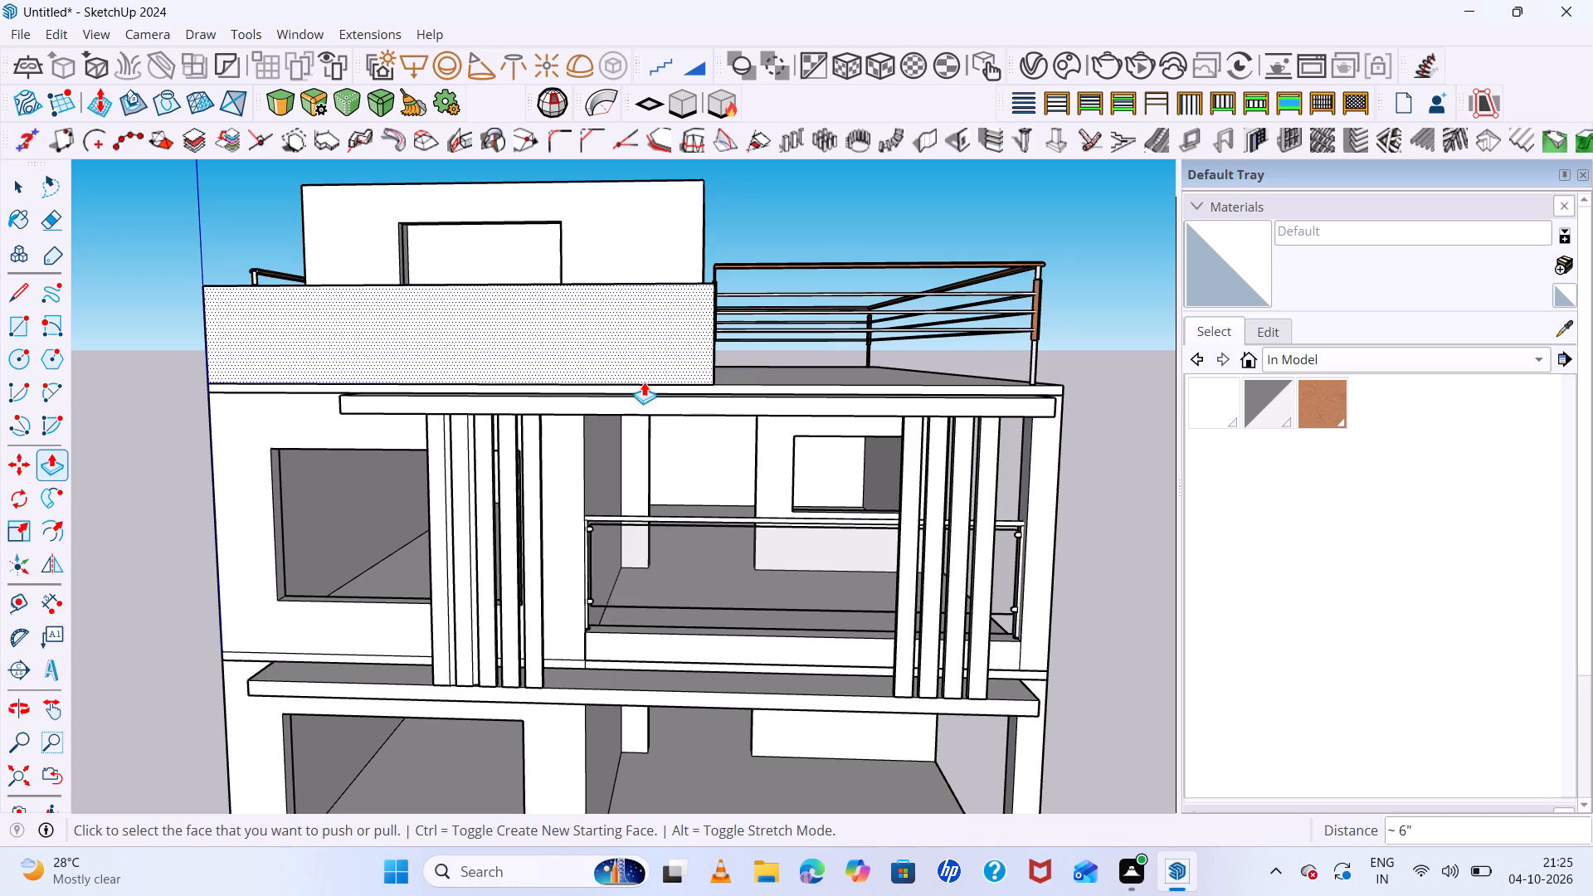
{"action": "scroll", "coordinate": [644, 382], "scroll_direction": "down", "scroll_amount": 3}
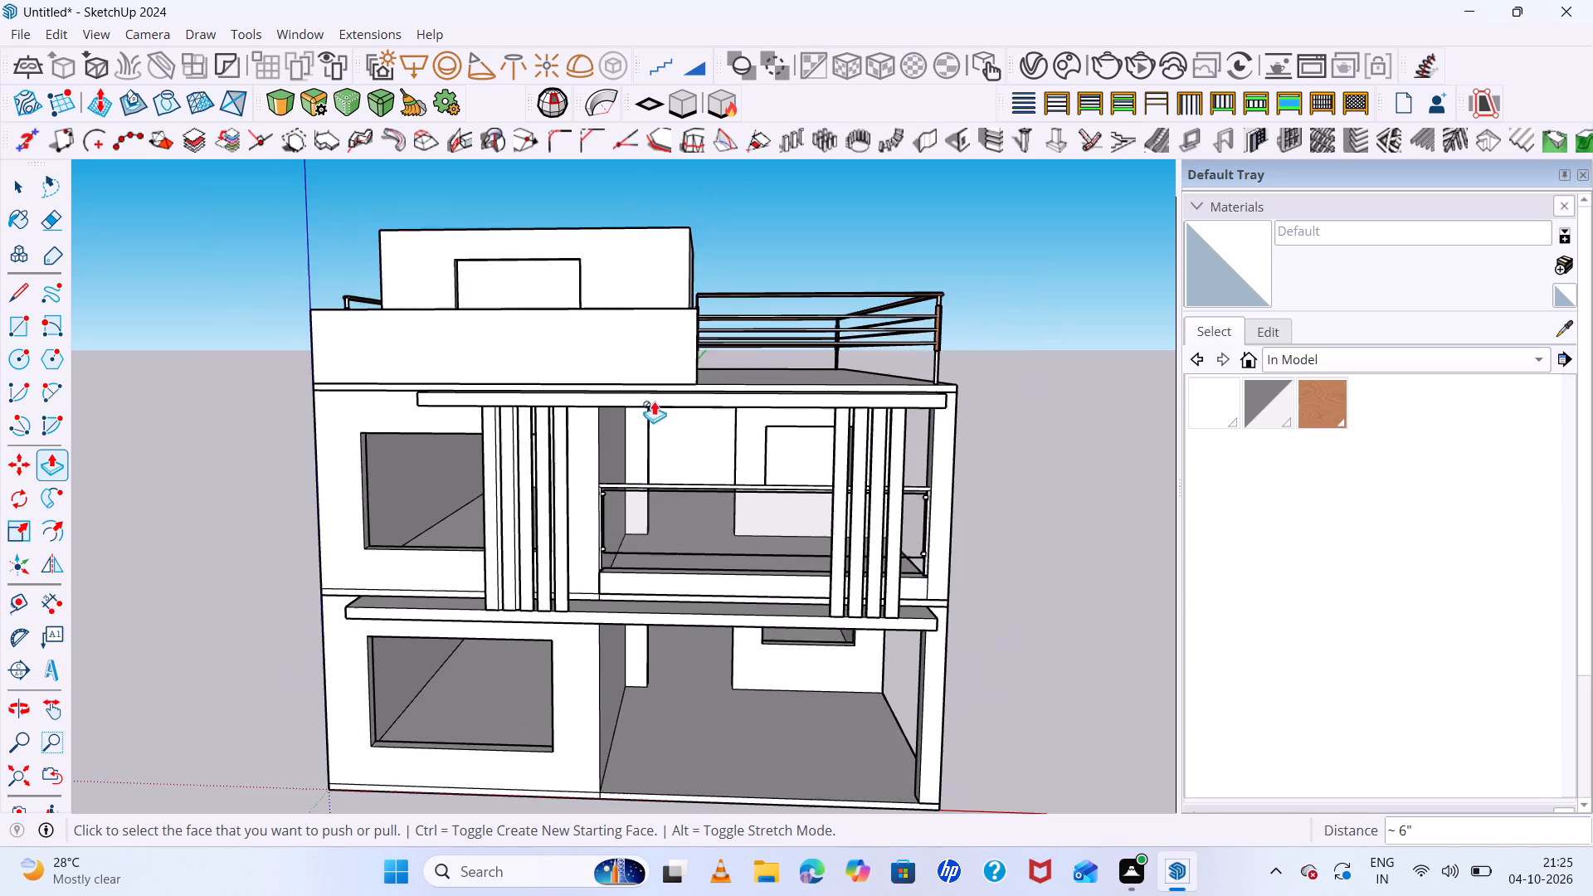
{"action": "middle_click_drag", "start_coordinate": [674, 422], "coordinate": [856, 660]}
{"action": "scroll", "coordinate": [580, 285], "scroll_direction": "up", "scroll_amount": 4}
{"action": "middle_click_drag", "start_coordinate": [543, 305], "coordinate": [848, 543]}
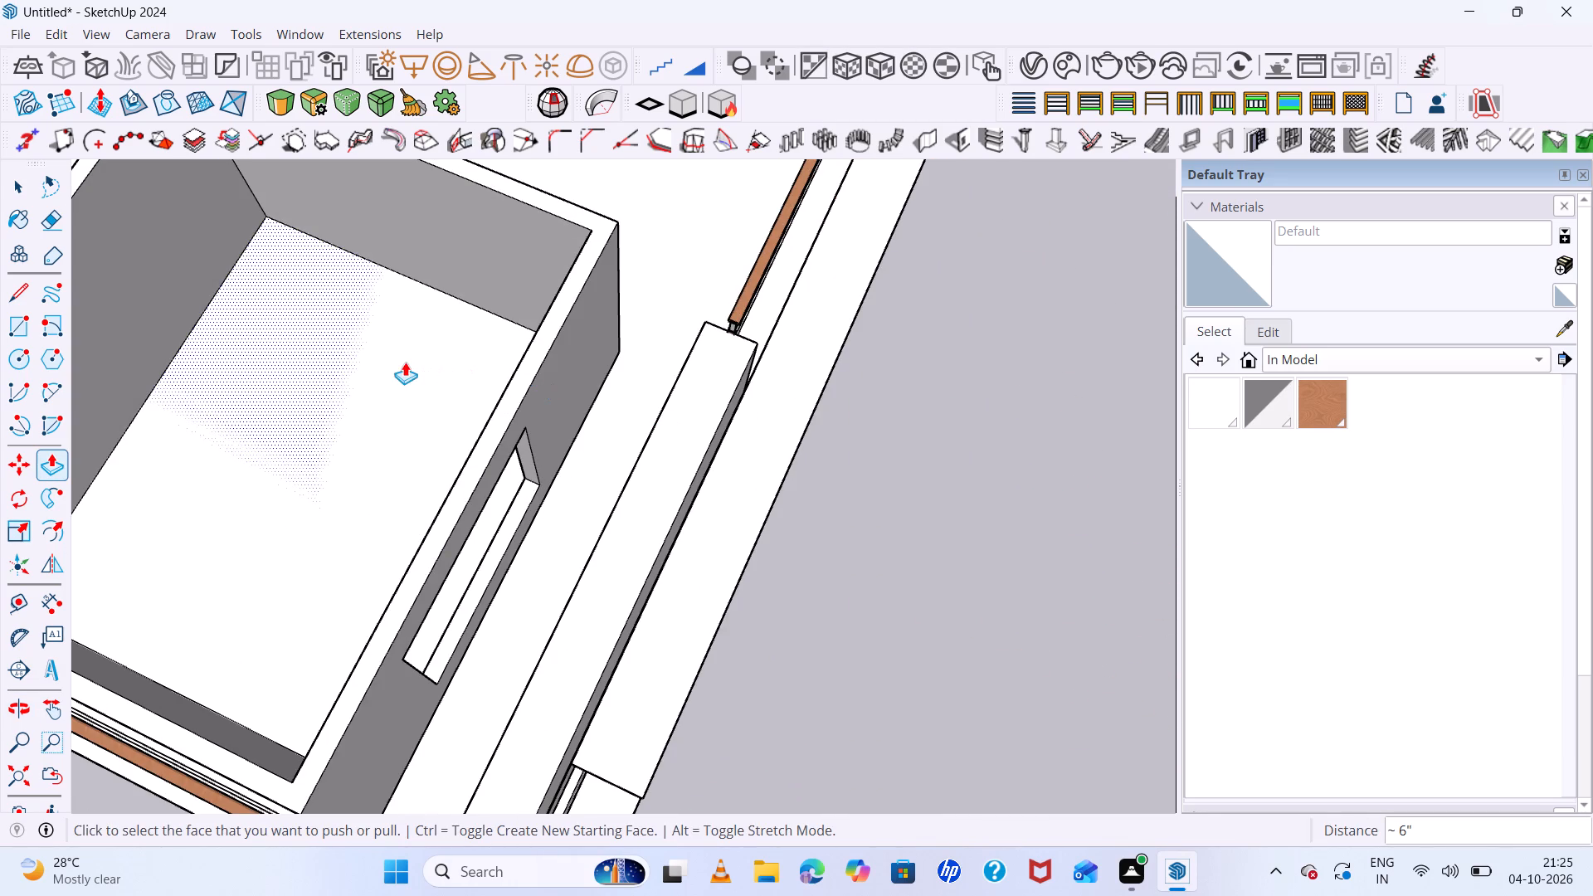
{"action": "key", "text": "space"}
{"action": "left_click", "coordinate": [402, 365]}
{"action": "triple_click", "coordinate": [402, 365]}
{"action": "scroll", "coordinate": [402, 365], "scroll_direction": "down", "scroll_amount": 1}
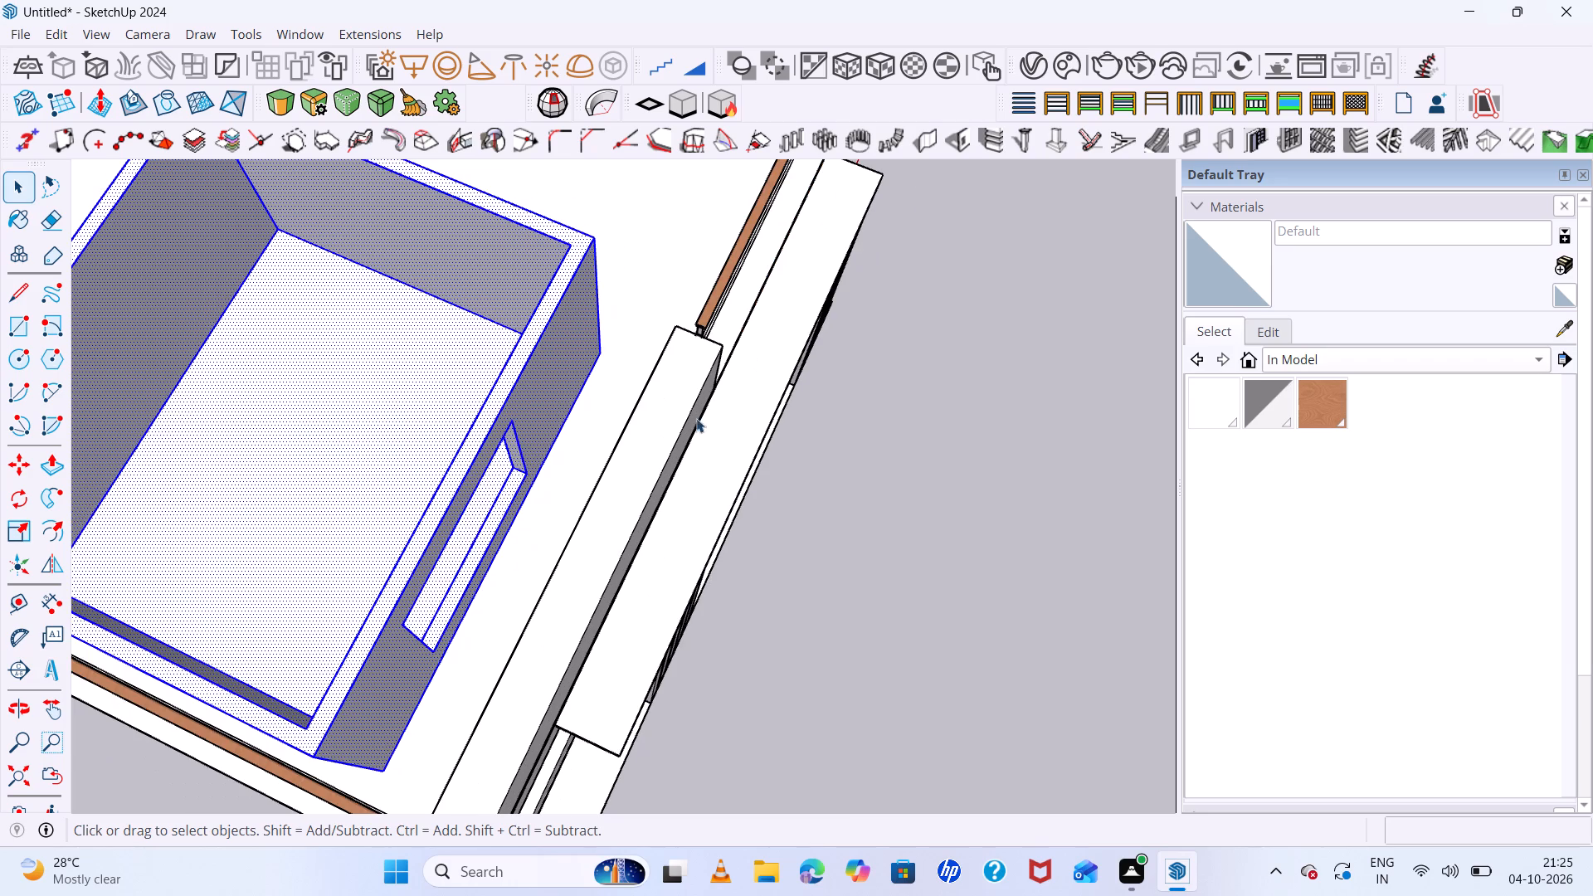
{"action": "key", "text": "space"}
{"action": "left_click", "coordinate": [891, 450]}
Draw a 16' 2" by 13' 9" rectangle across the rooftop room's wall tops, between opposite outer corners.
{"action": "middle_click_drag", "start_coordinate": [944, 489], "coordinate": [885, 436]}
{"action": "middle_click", "coordinate": [885, 436]}
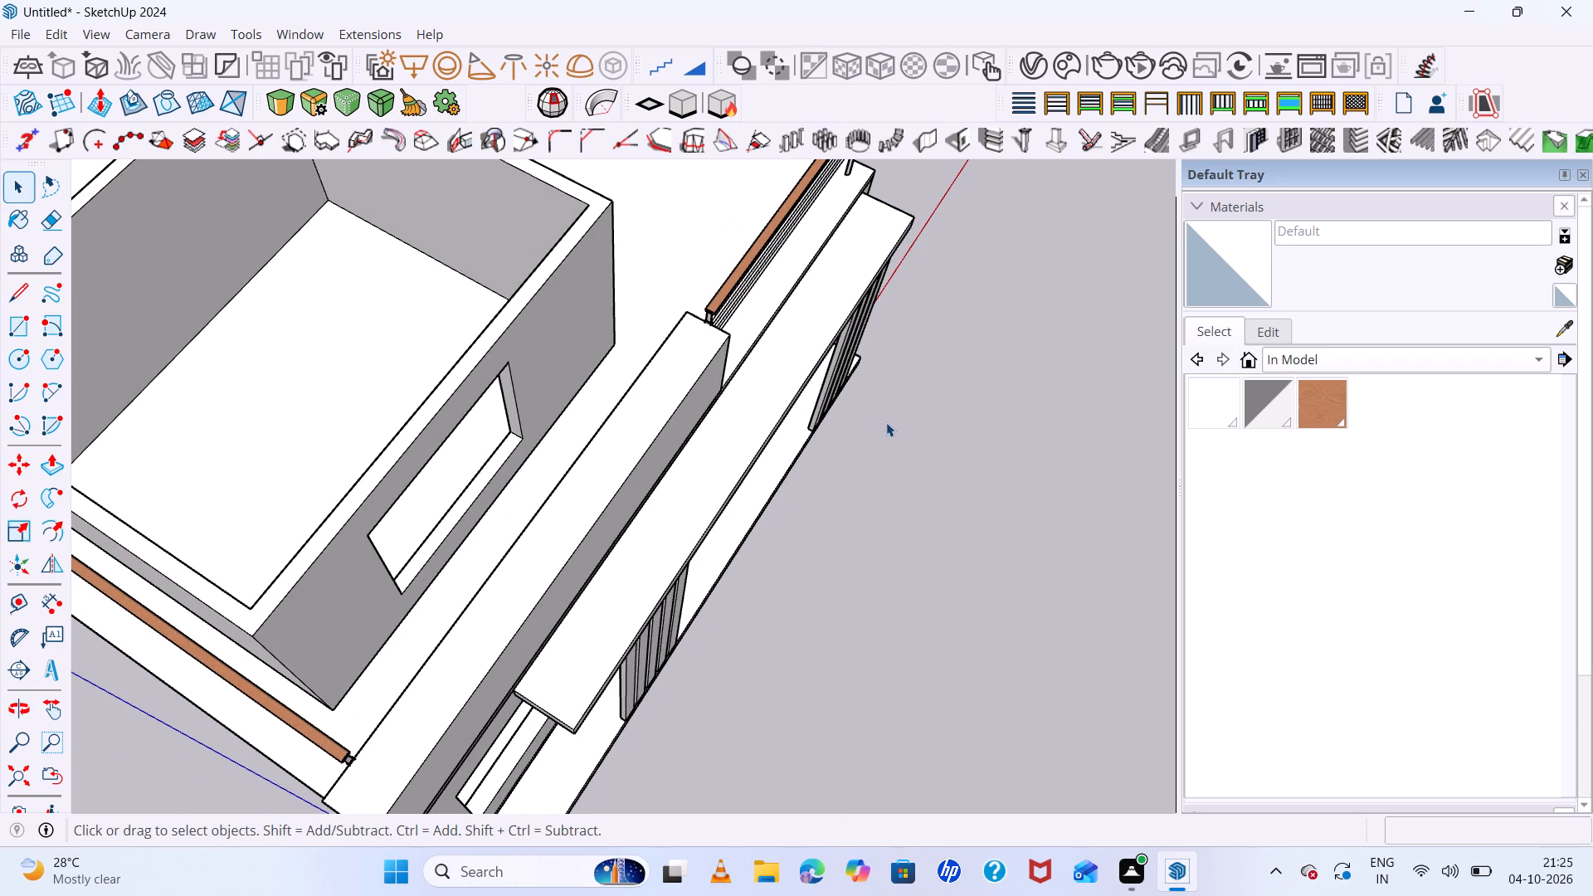
{"action": "scroll", "coordinate": [887, 424], "scroll_direction": "down", "scroll_amount": 7}
{"action": "middle_click_drag", "start_coordinate": [960, 447], "coordinate": [596, 368]}
{"action": "middle_click_drag", "start_coordinate": [579, 363], "coordinate": [567, 360]}
{"action": "key", "text": "r"}
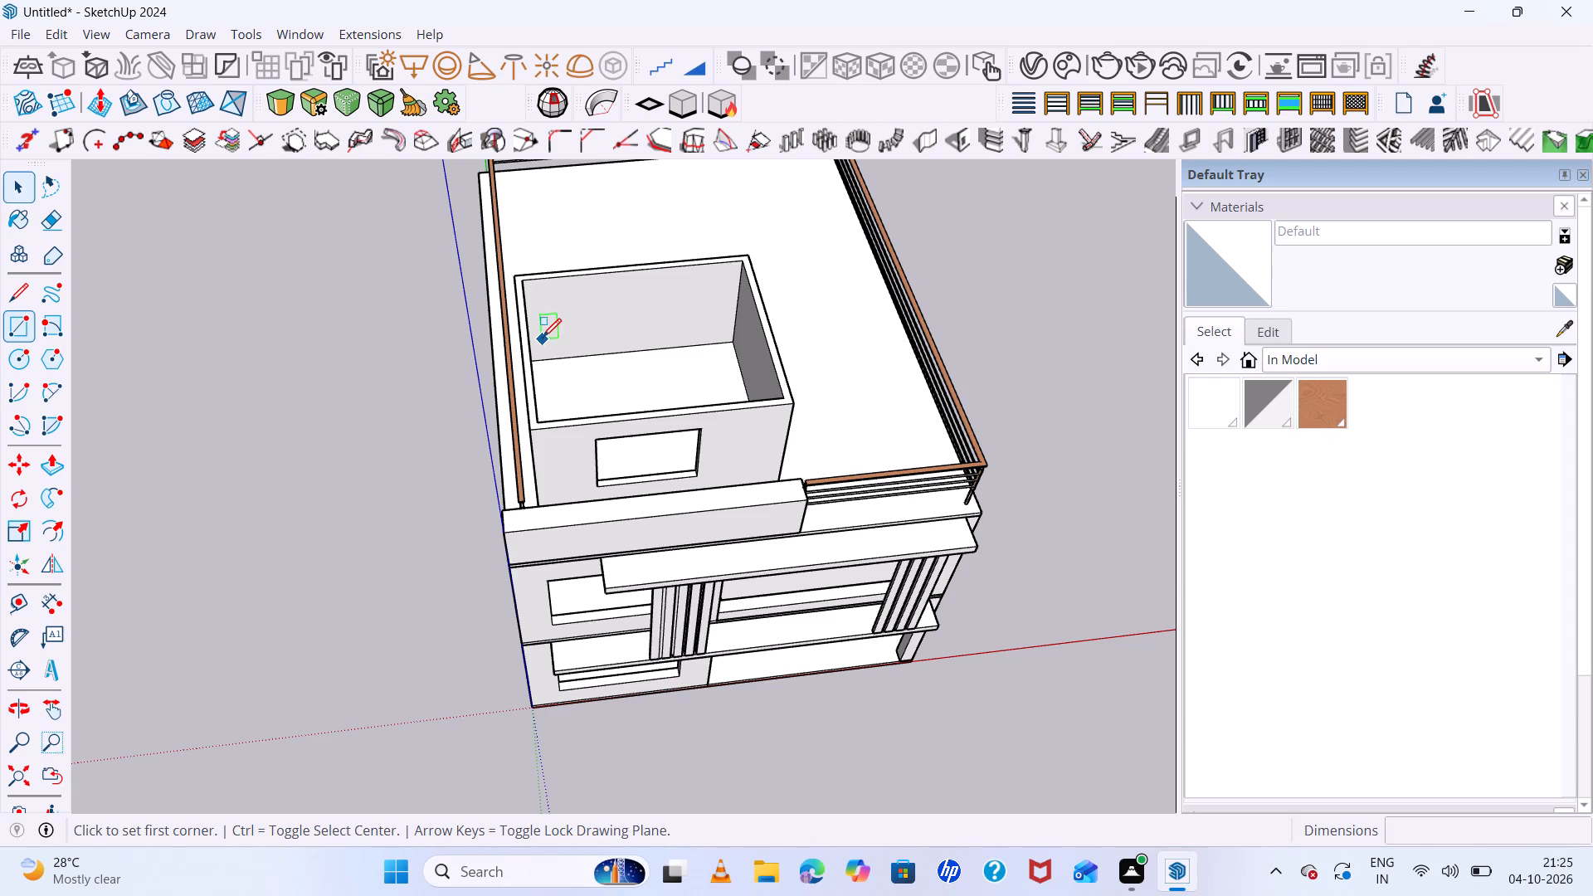
{"action": "left_click", "coordinate": [515, 276]}
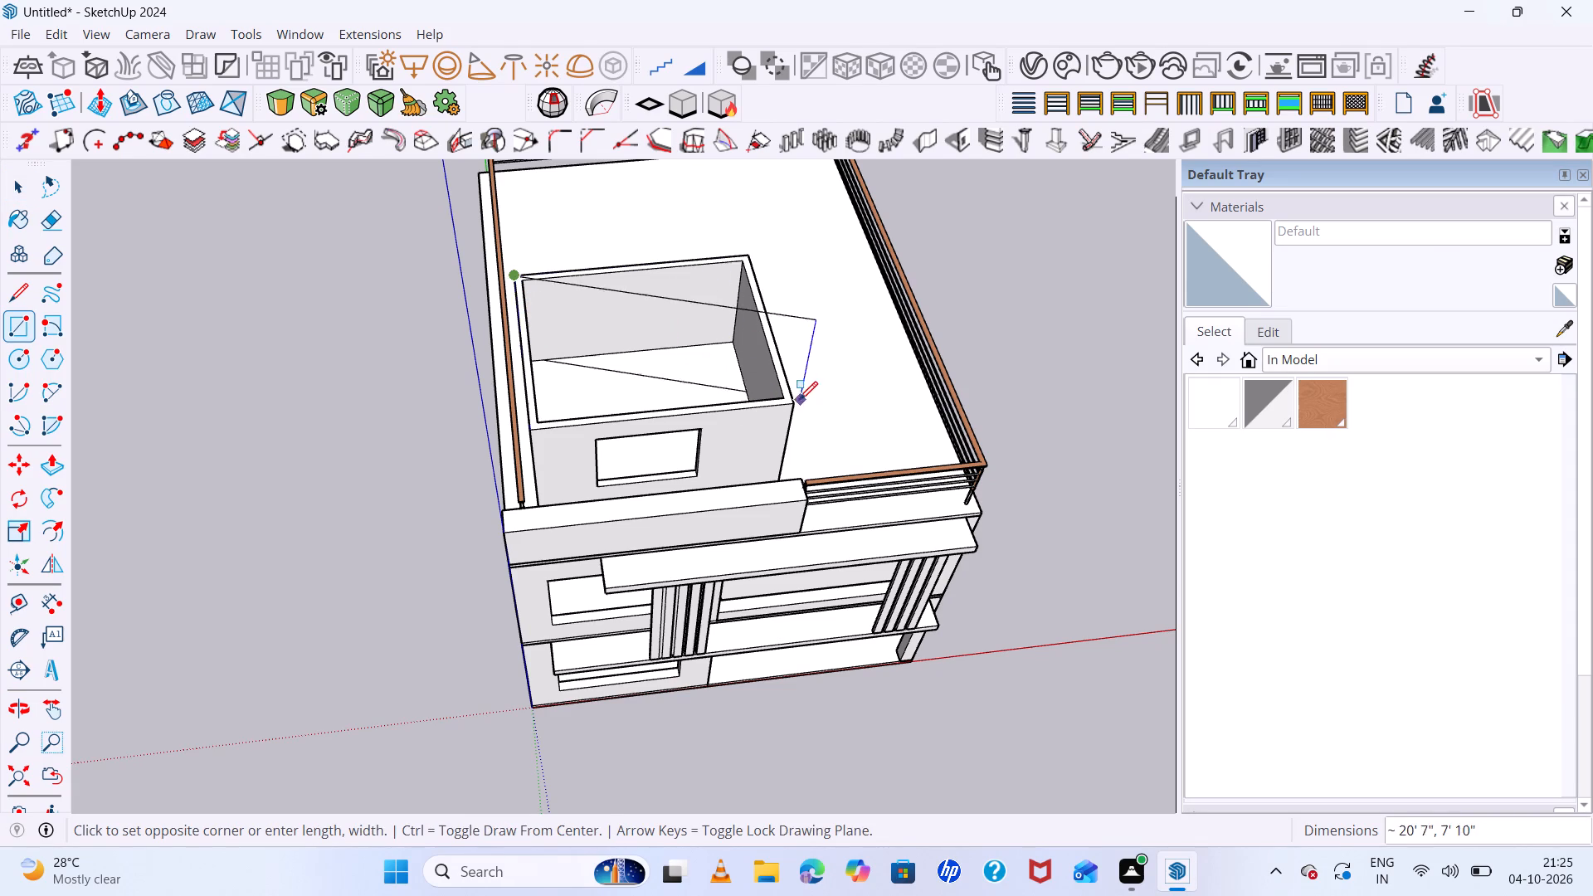
{"action": "left_click", "coordinate": [791, 399]}
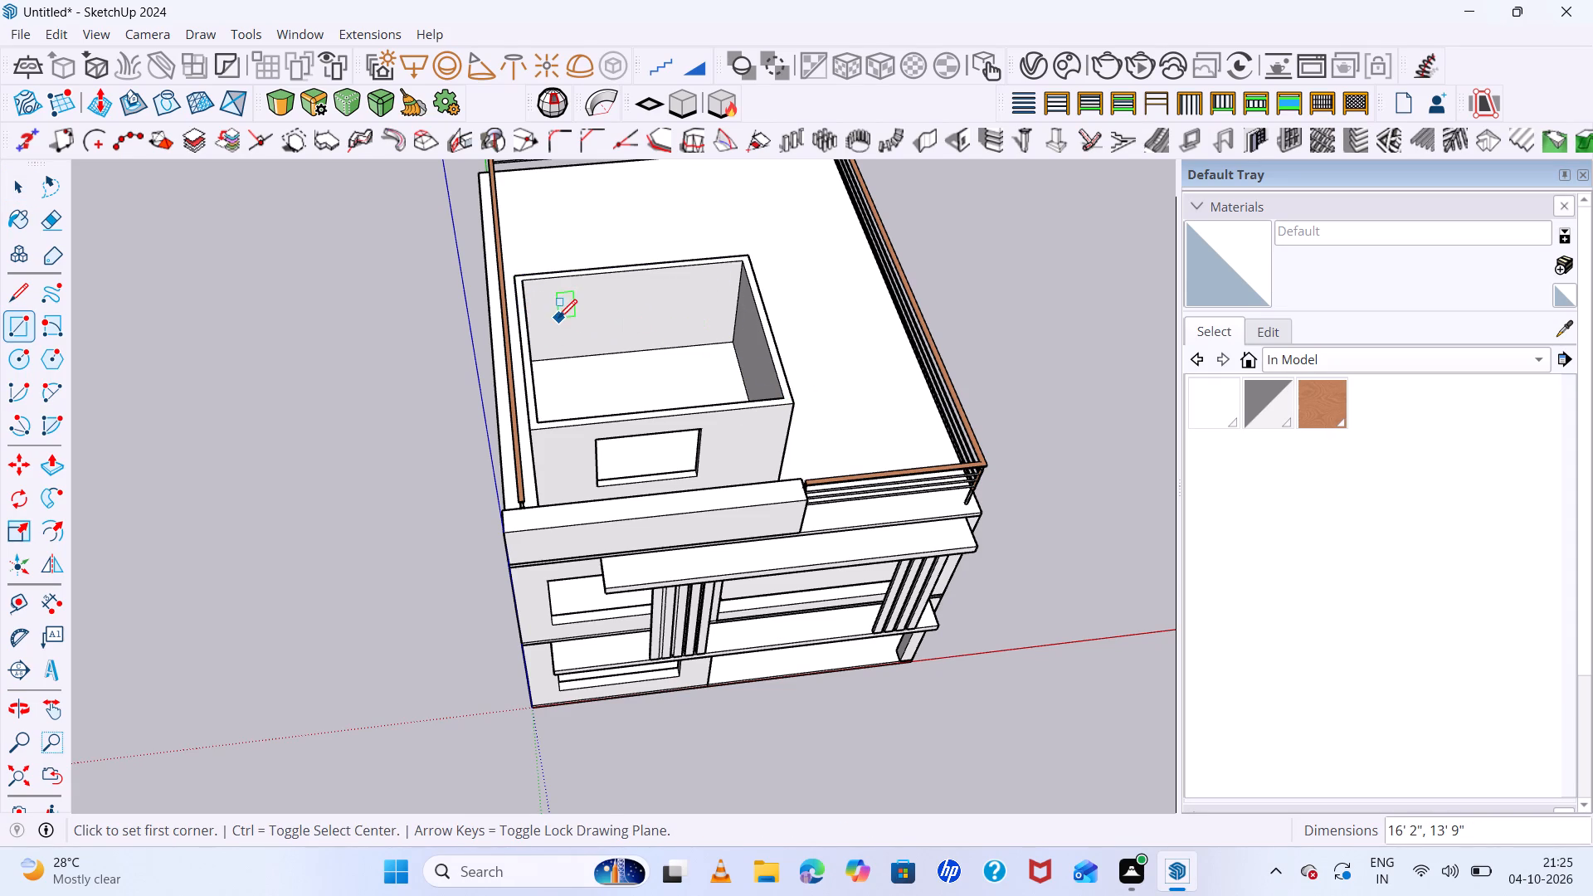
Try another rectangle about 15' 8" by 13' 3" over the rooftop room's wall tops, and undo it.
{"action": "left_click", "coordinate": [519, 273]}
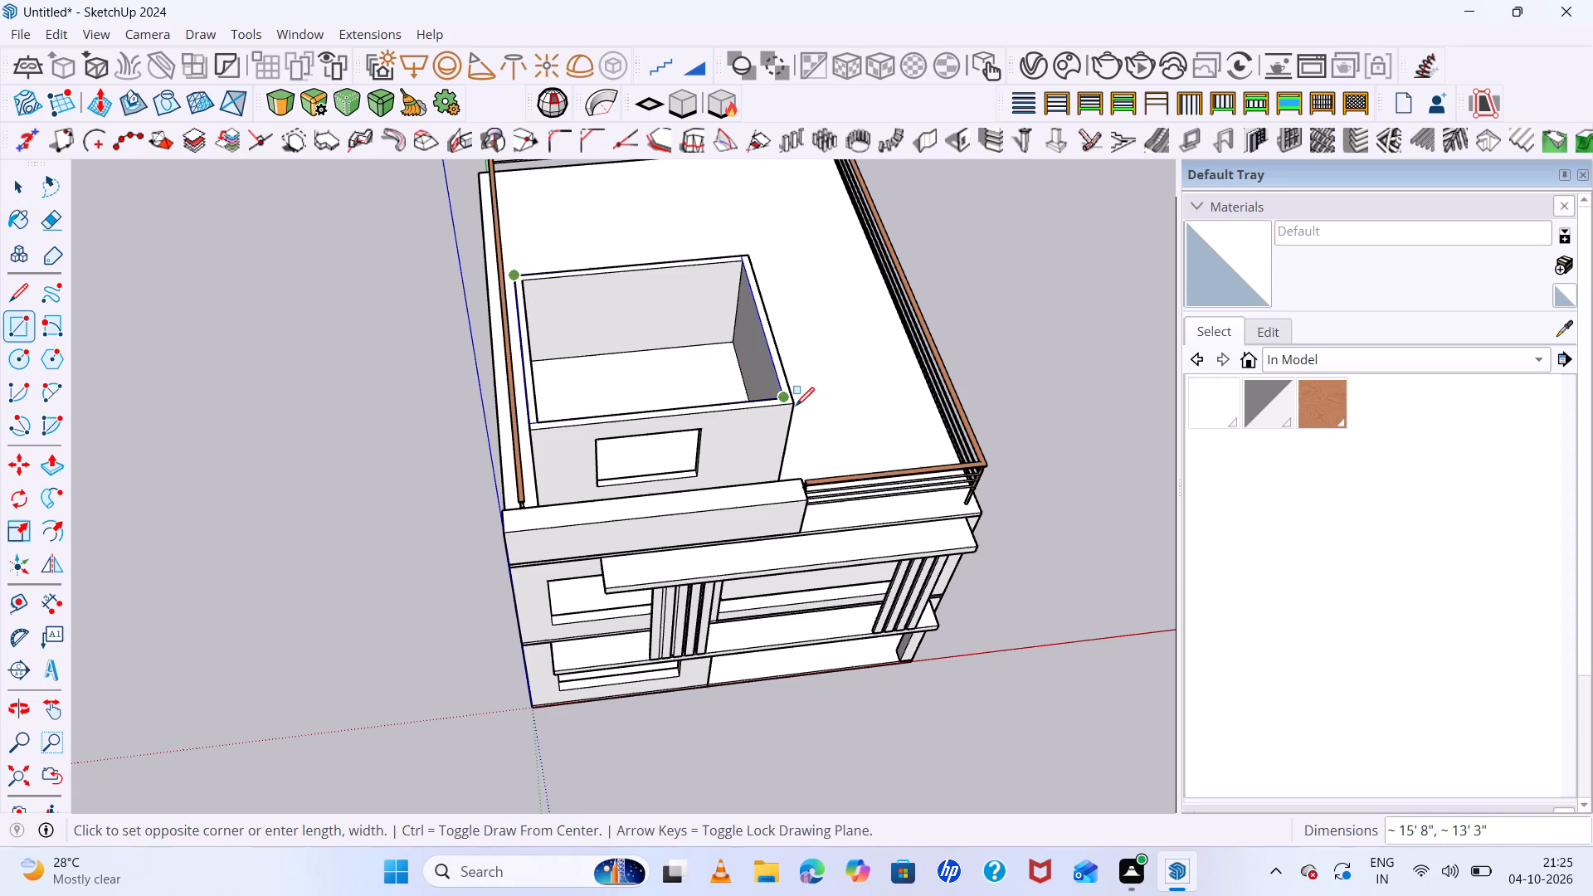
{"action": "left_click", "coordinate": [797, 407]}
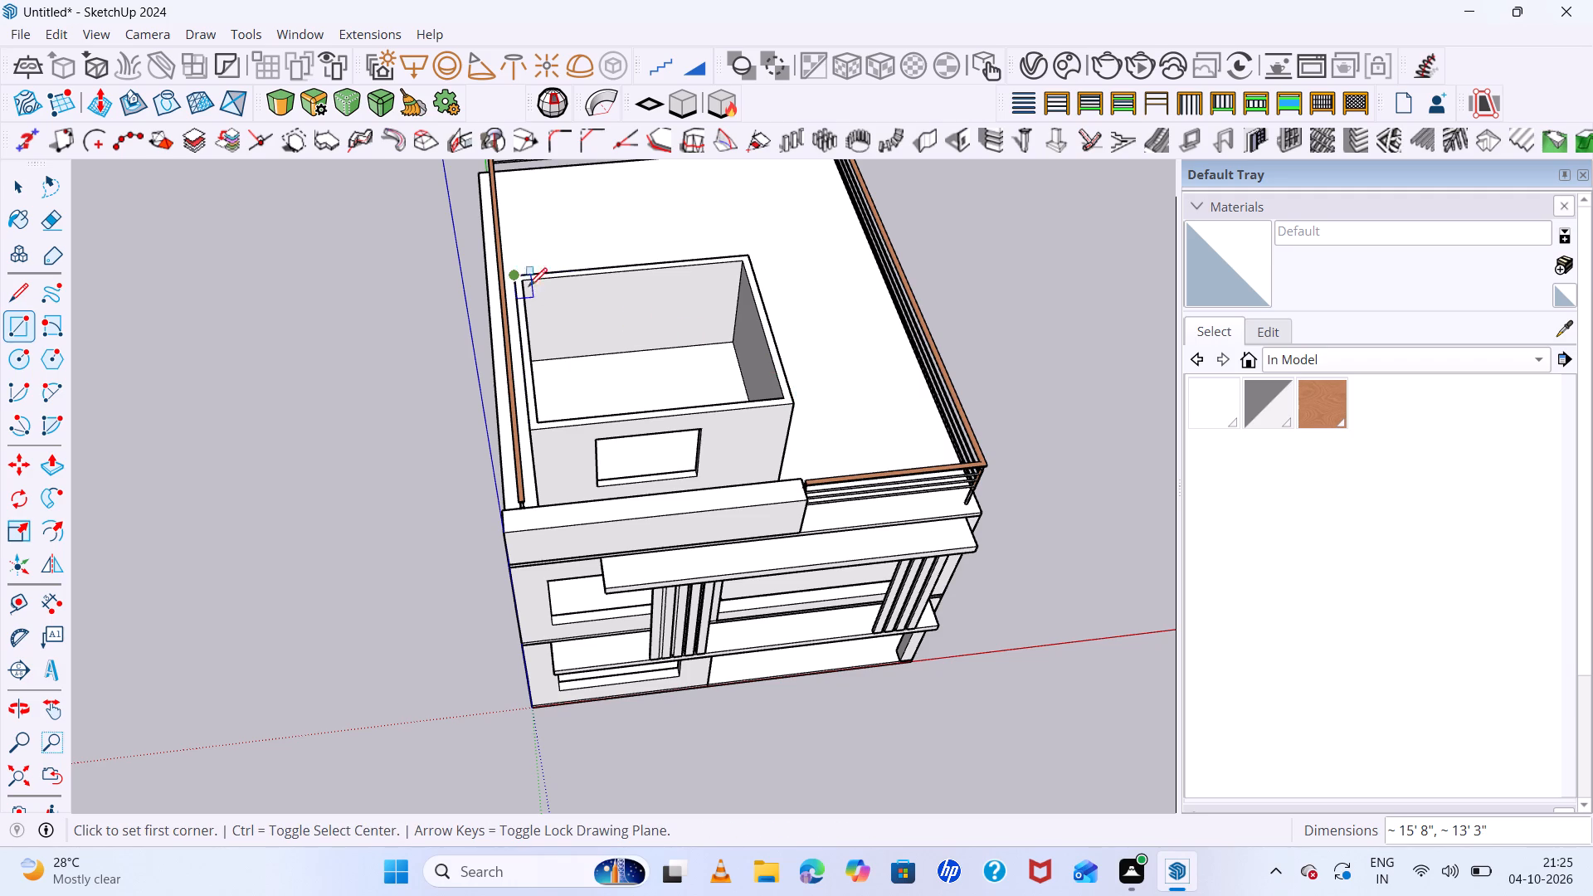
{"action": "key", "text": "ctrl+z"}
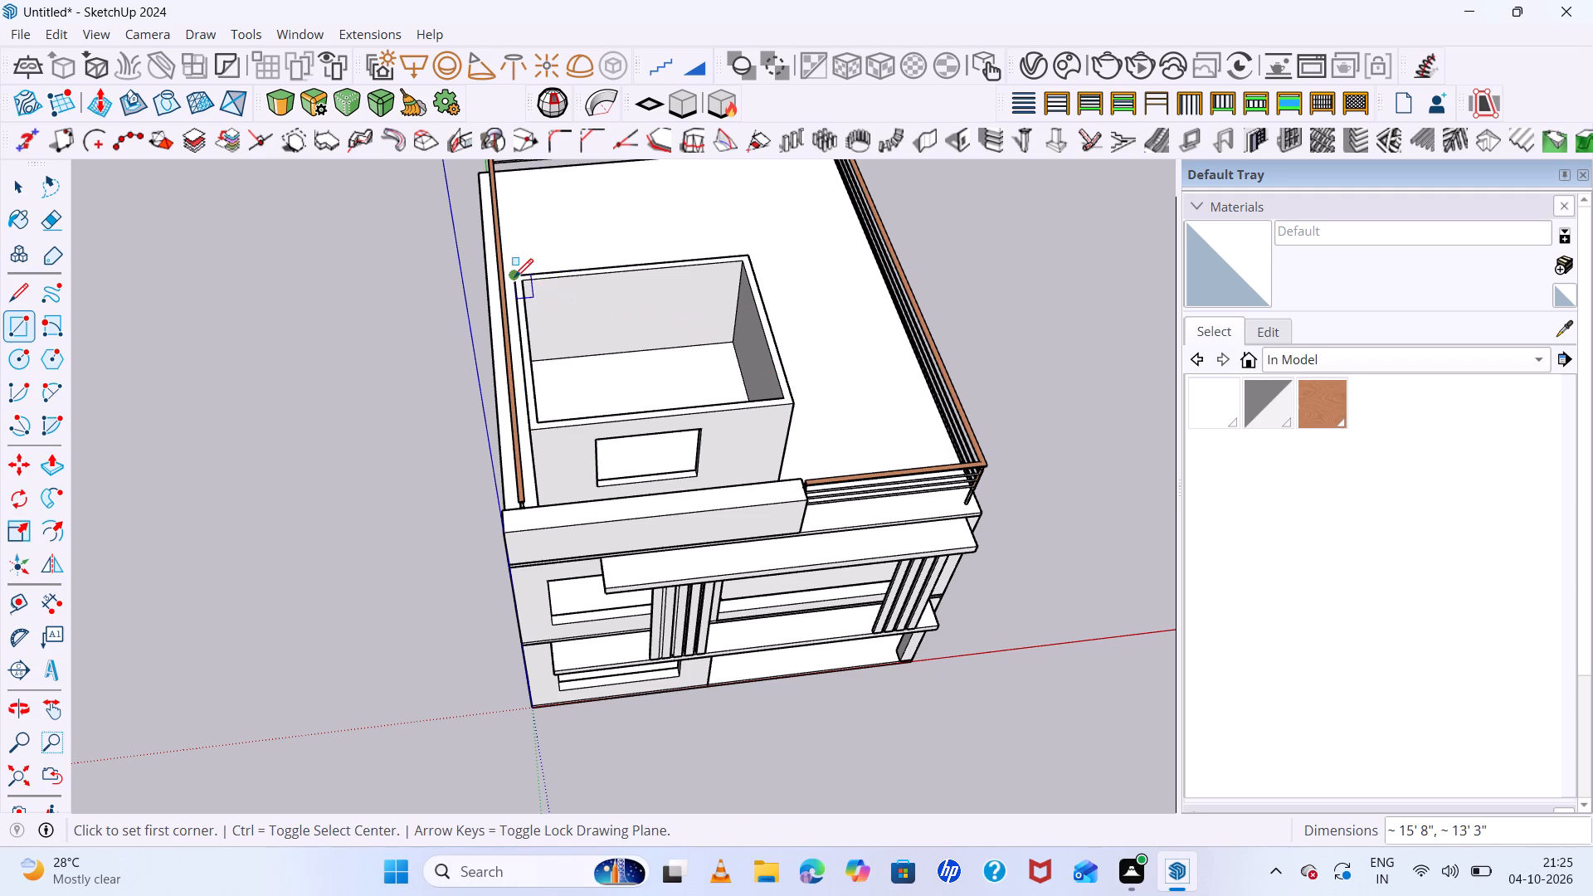
Redraw the rectangle over the rooftop room's wall tops, from the back outer corner to the opposite front outer corner.
{"action": "double_click", "coordinate": [512, 276]}
{"action": "left_click", "coordinate": [746, 254]}
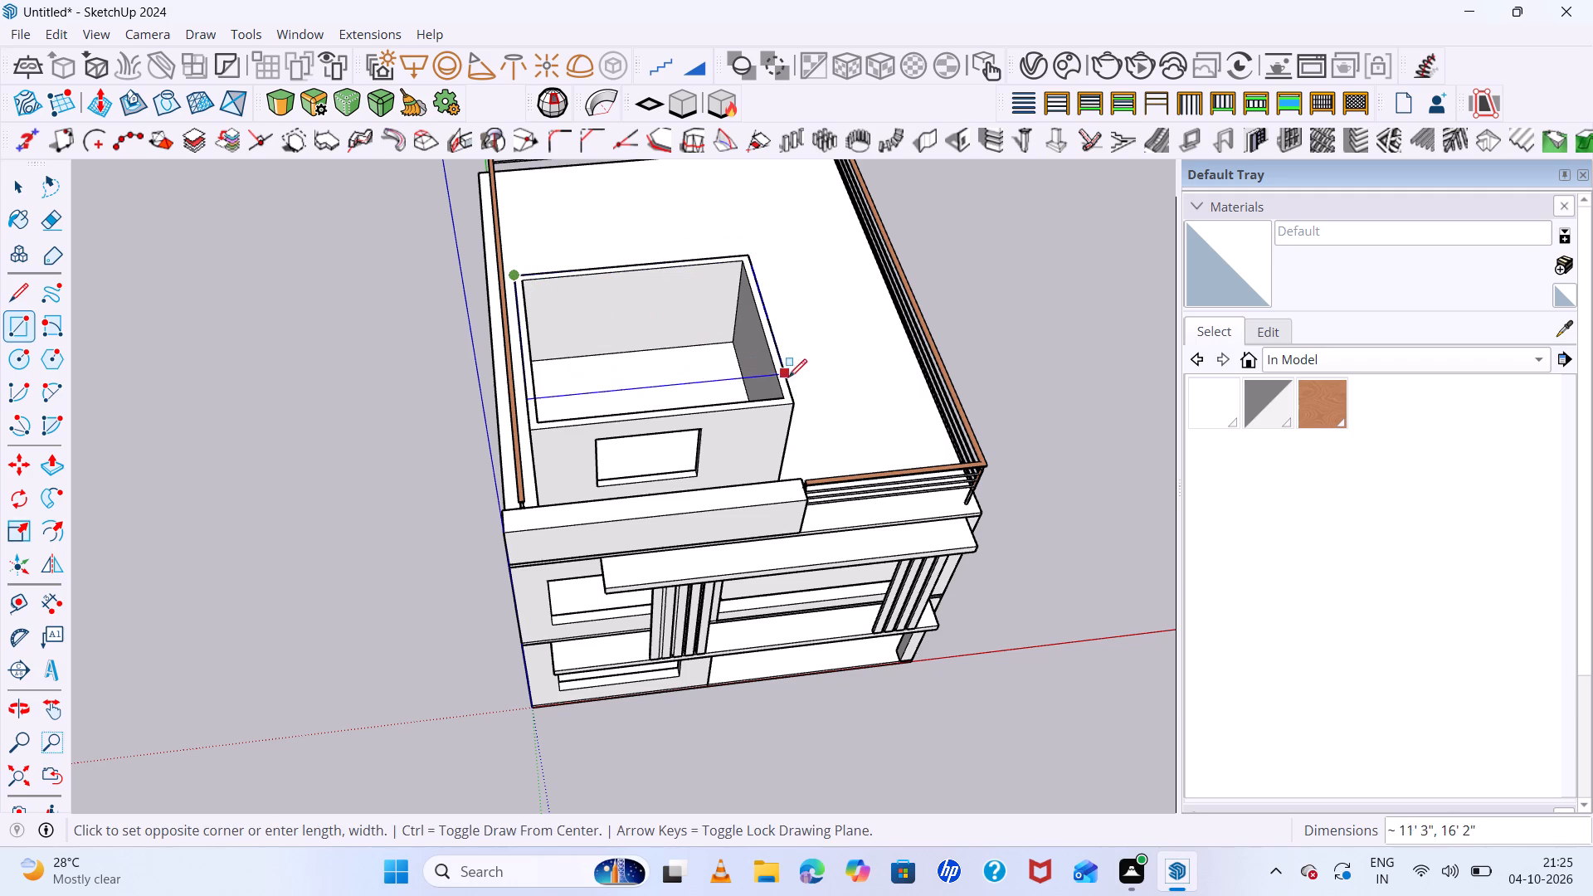
{"action": "double_click", "coordinate": [795, 400]}
{"action": "scroll", "coordinate": [691, 374], "scroll_direction": "up", "scroll_amount": 6}
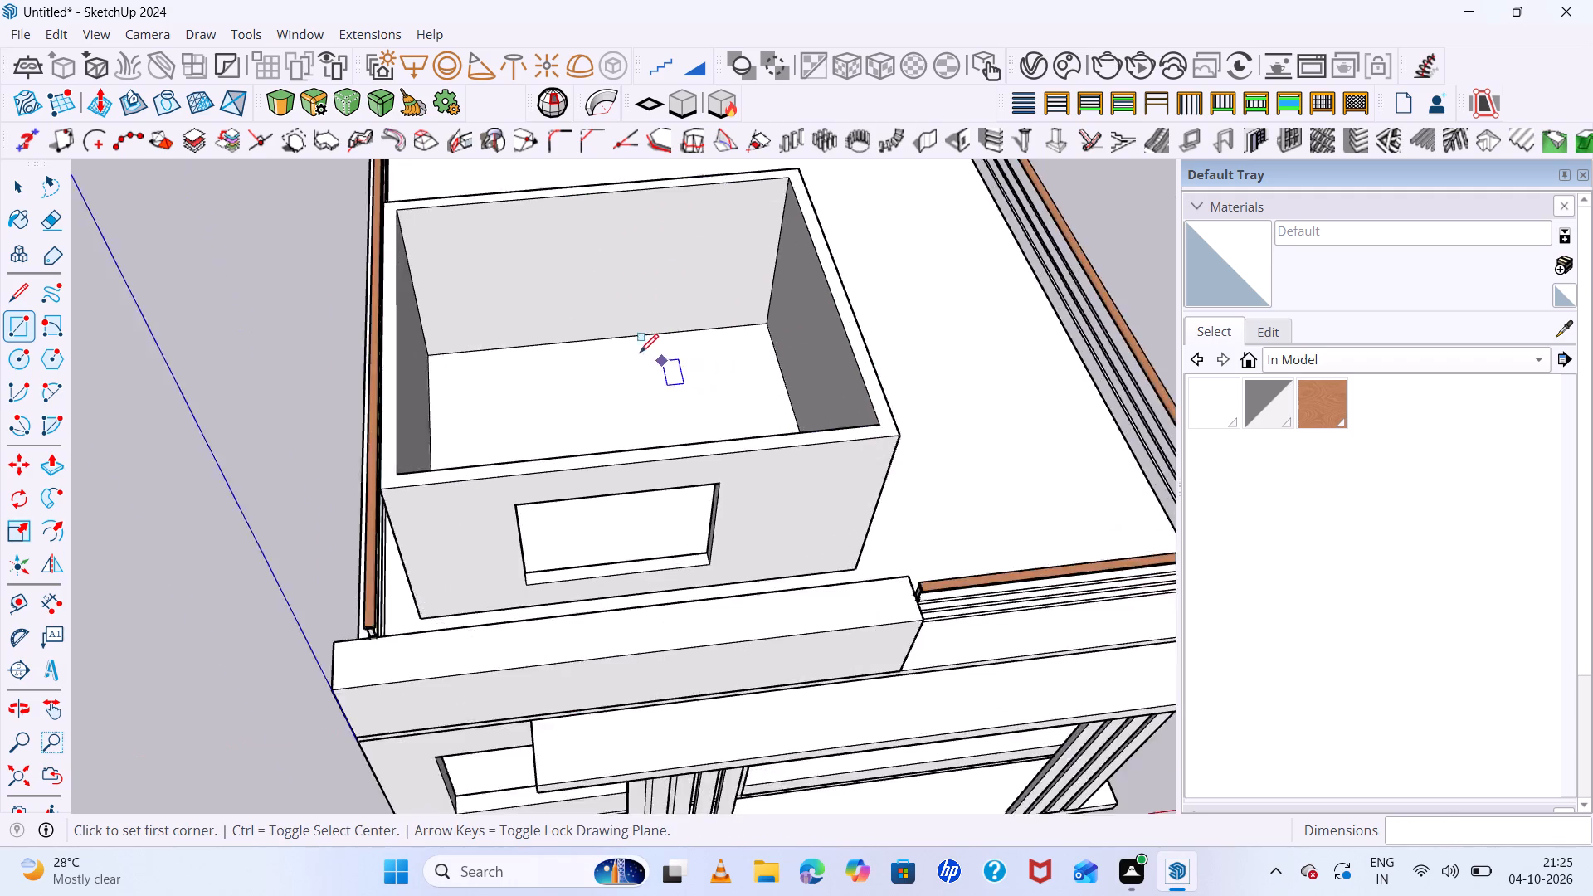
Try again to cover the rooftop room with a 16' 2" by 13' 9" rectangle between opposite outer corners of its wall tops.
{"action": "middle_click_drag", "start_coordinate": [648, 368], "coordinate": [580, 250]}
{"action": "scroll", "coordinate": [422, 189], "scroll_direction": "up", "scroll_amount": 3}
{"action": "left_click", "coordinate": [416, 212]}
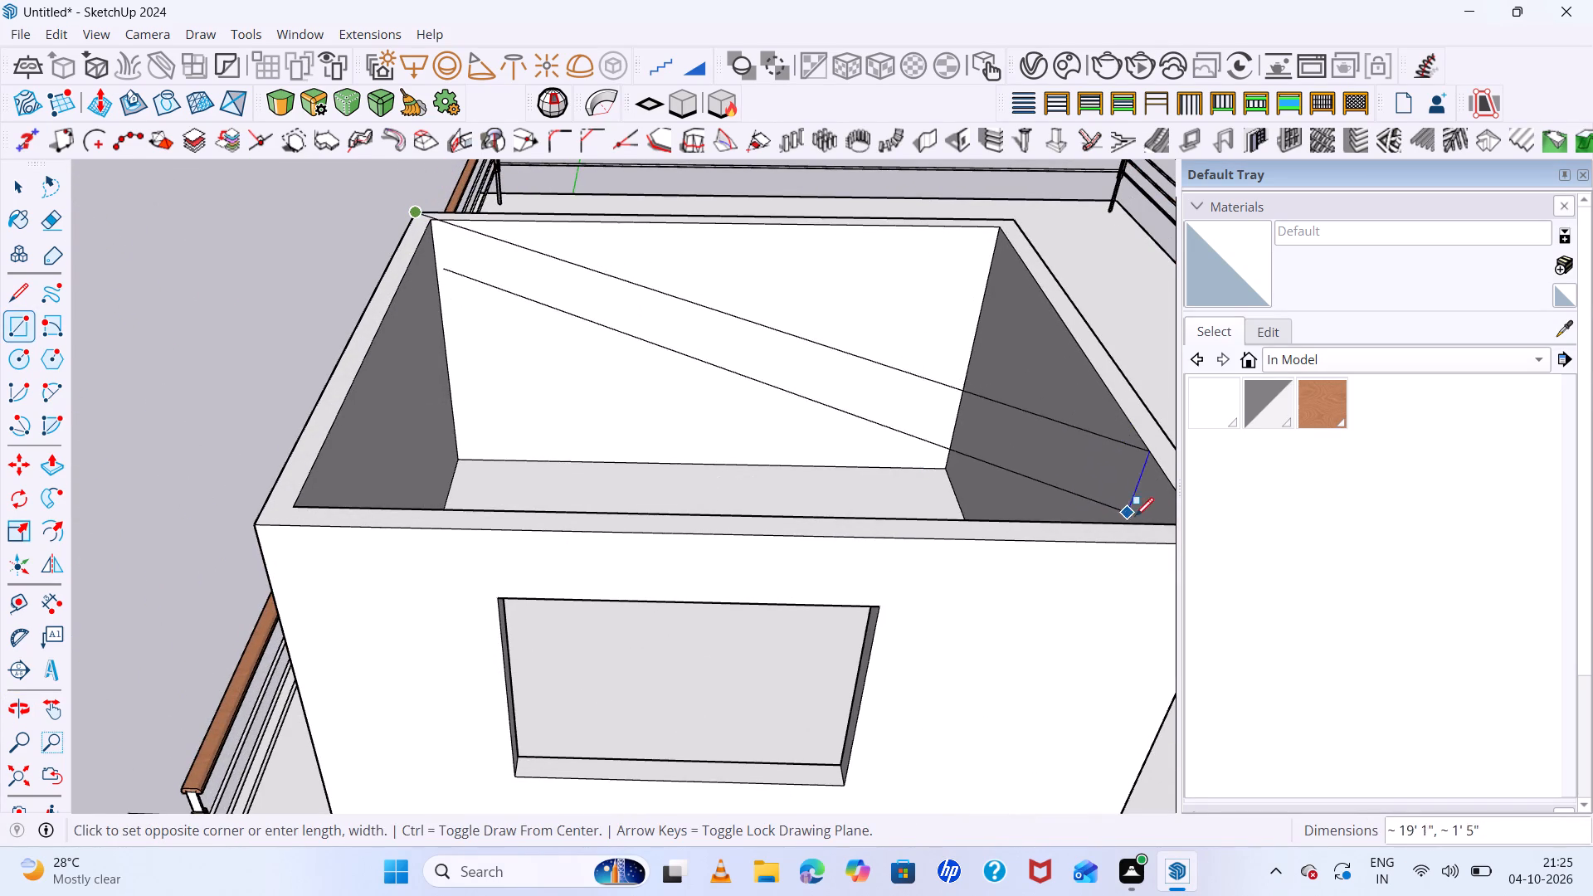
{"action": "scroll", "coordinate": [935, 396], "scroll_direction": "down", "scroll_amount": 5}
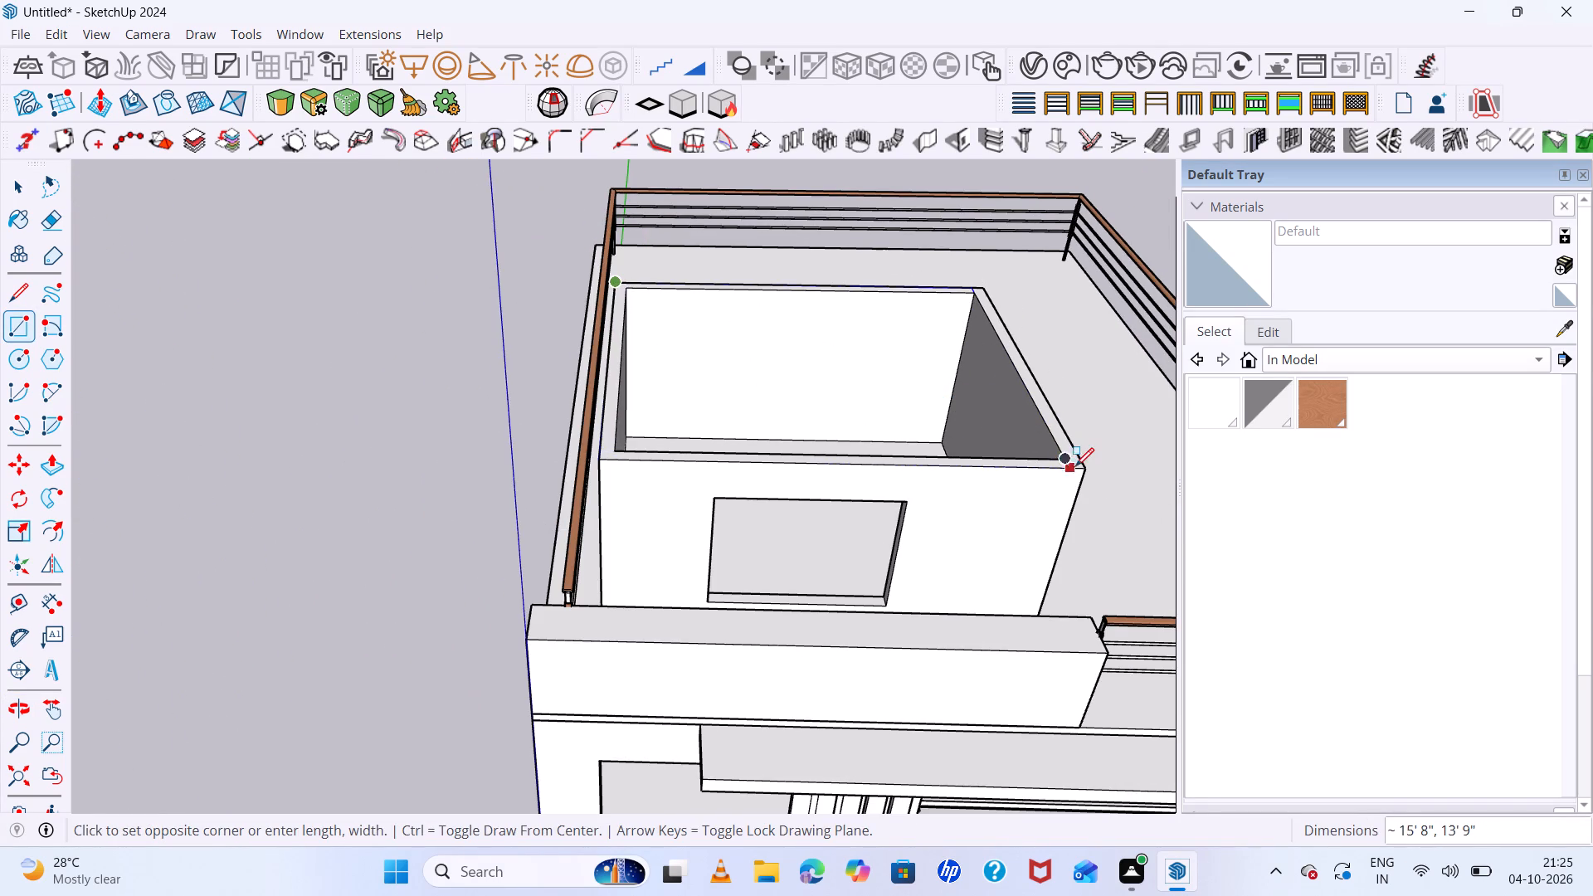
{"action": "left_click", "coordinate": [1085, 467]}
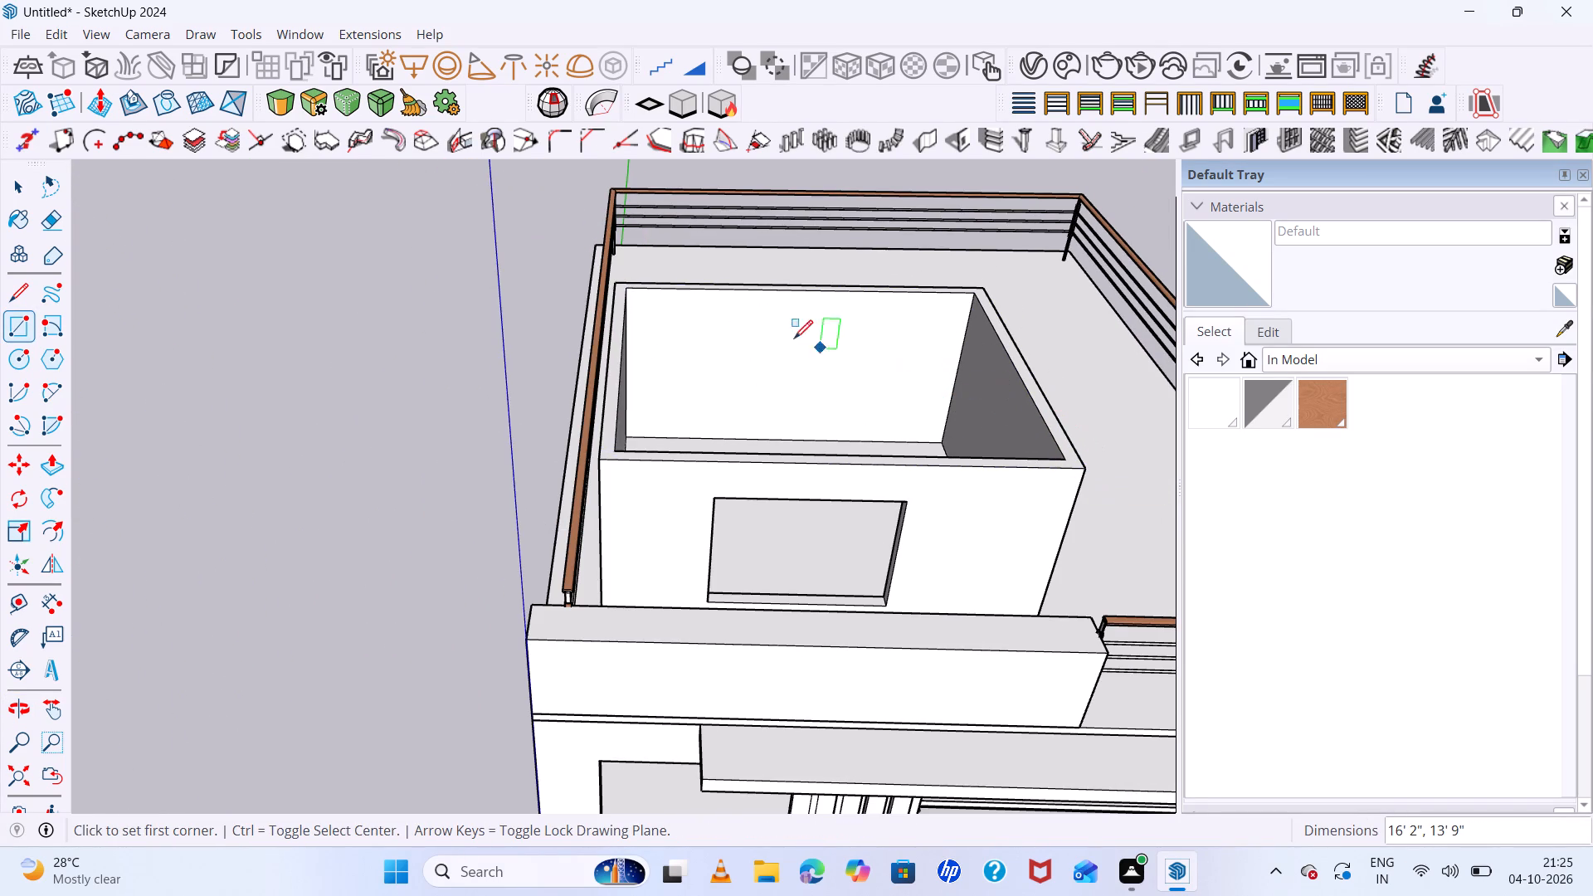
Copy the rooftop room's floor face up about 8' 1" and align its corner with the inner corner of the wall tops.
{"action": "scroll", "coordinate": [765, 329], "scroll_direction": "down", "scroll_amount": 5}
{"action": "middle_click_drag", "start_coordinate": [866, 394], "coordinate": [843, 553]}
{"action": "key", "text": "space"}
{"action": "left_click", "coordinate": [810, 402]}
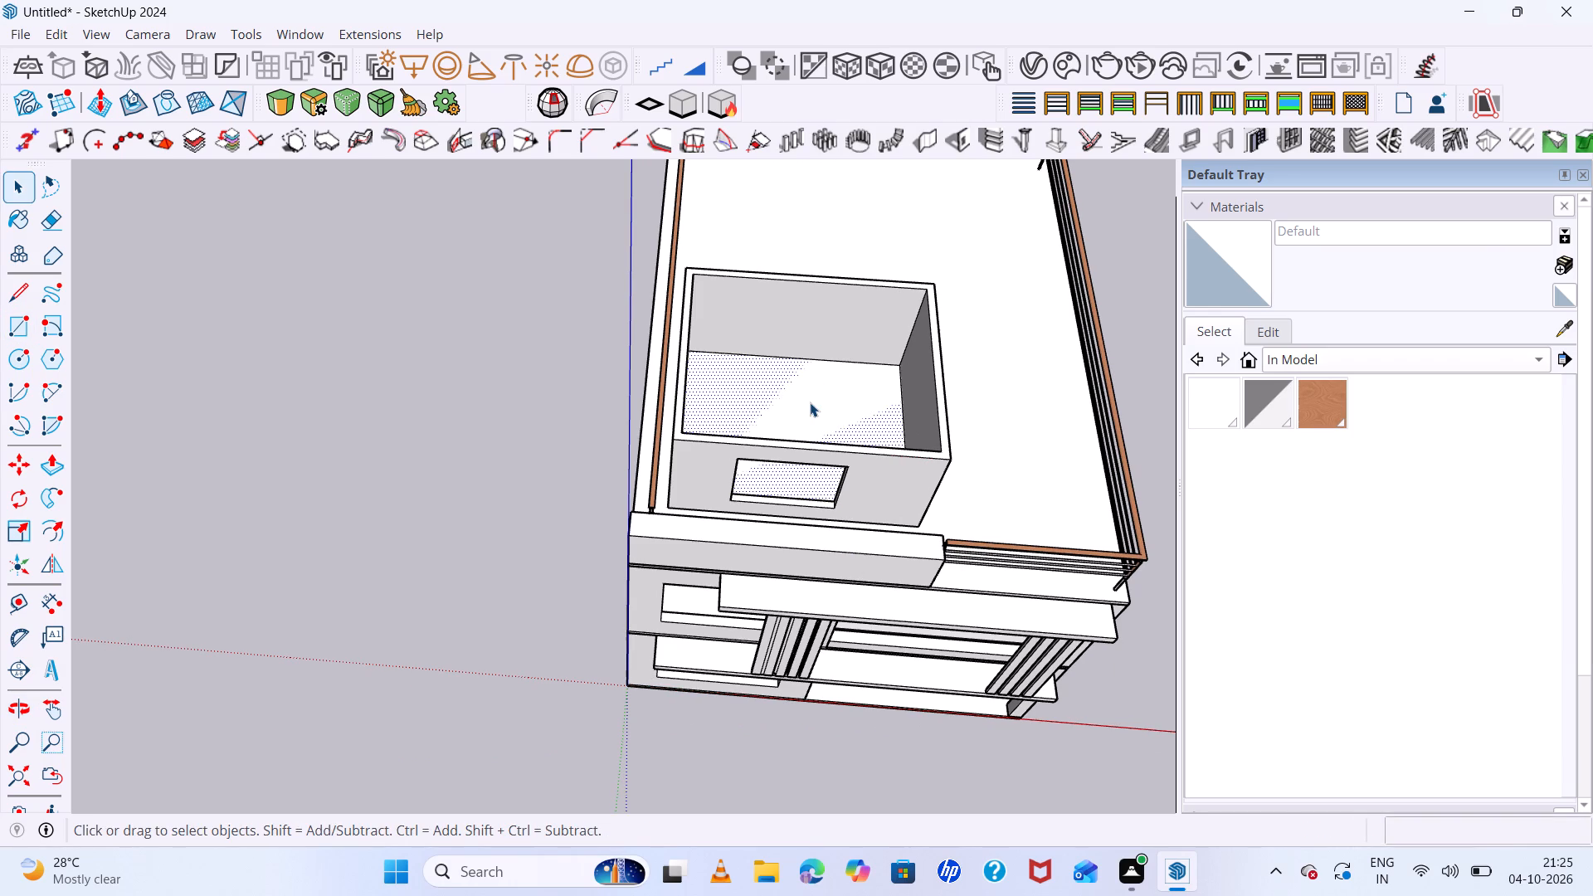
{"action": "key", "text": "m"}
{"action": "left_click", "coordinate": [810, 402]}
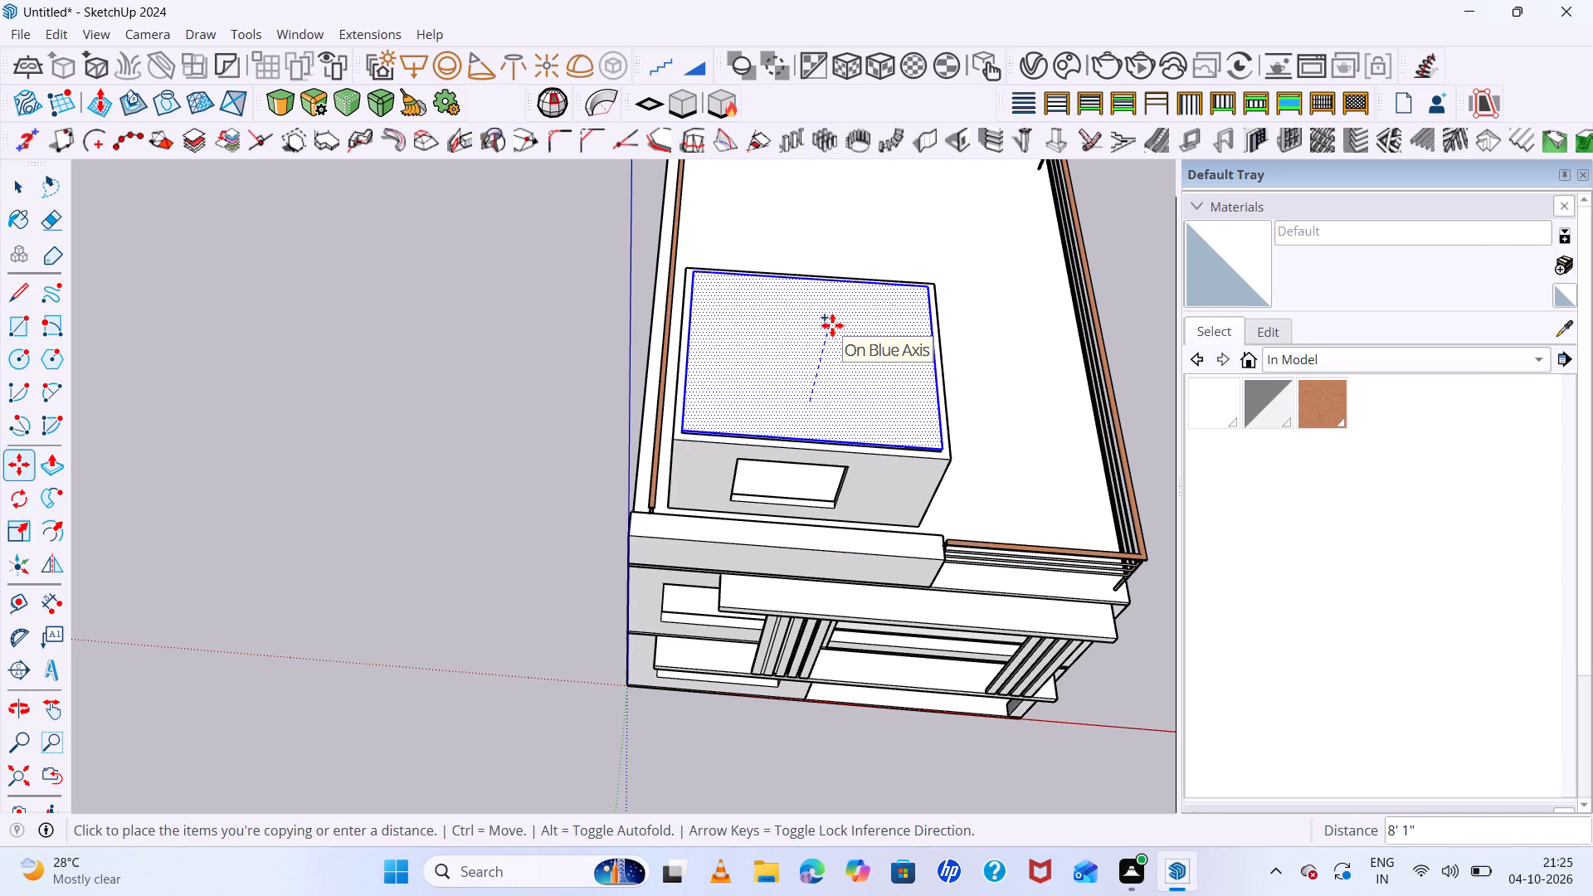
{"action": "left_click", "coordinate": [831, 327]}
{"action": "scroll", "coordinate": [794, 363], "scroll_direction": "up", "scroll_amount": 5}
{"action": "middle_click_drag", "start_coordinate": [963, 451], "coordinate": [942, 389]}
{"action": "scroll", "coordinate": [963, 450], "scroll_direction": "up", "scroll_amount": 1}
{"action": "scroll", "coordinate": [1113, 542], "scroll_direction": "up", "scroll_amount": 11}
{"action": "left_click", "coordinate": [989, 454]}
{"action": "left_click", "coordinate": [986, 465]}
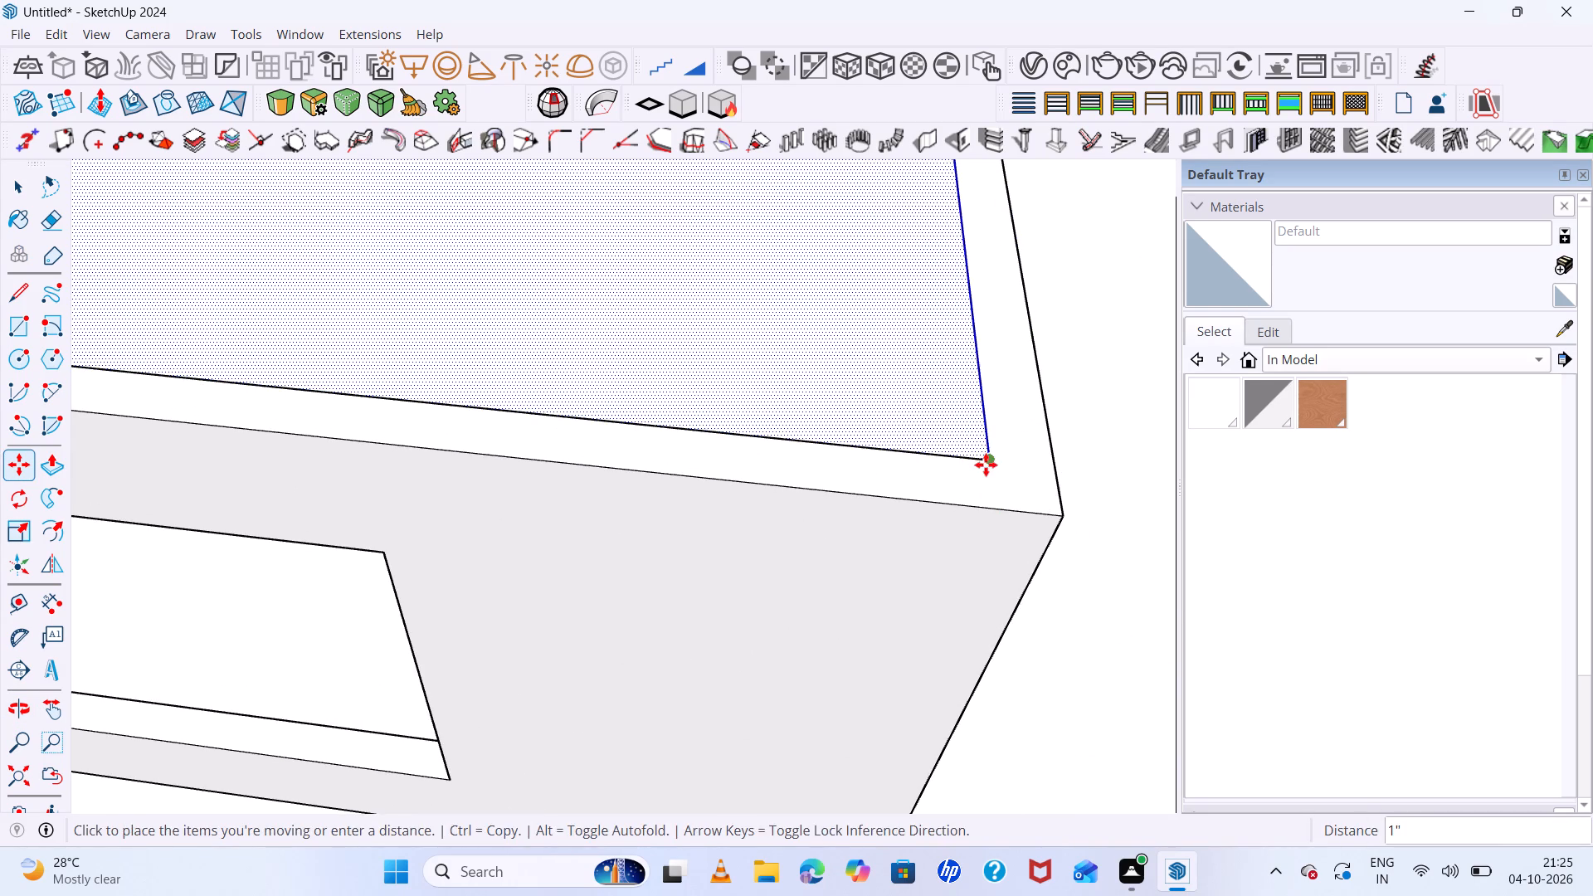
Offset the copied roof face's outline outward about 6" to the outer edges of the room's walls.
{"action": "scroll", "coordinate": [950, 482], "scroll_direction": "down", "scroll_amount": 14}
{"action": "middle_click_drag", "start_coordinate": [655, 357], "coordinate": [708, 382]}
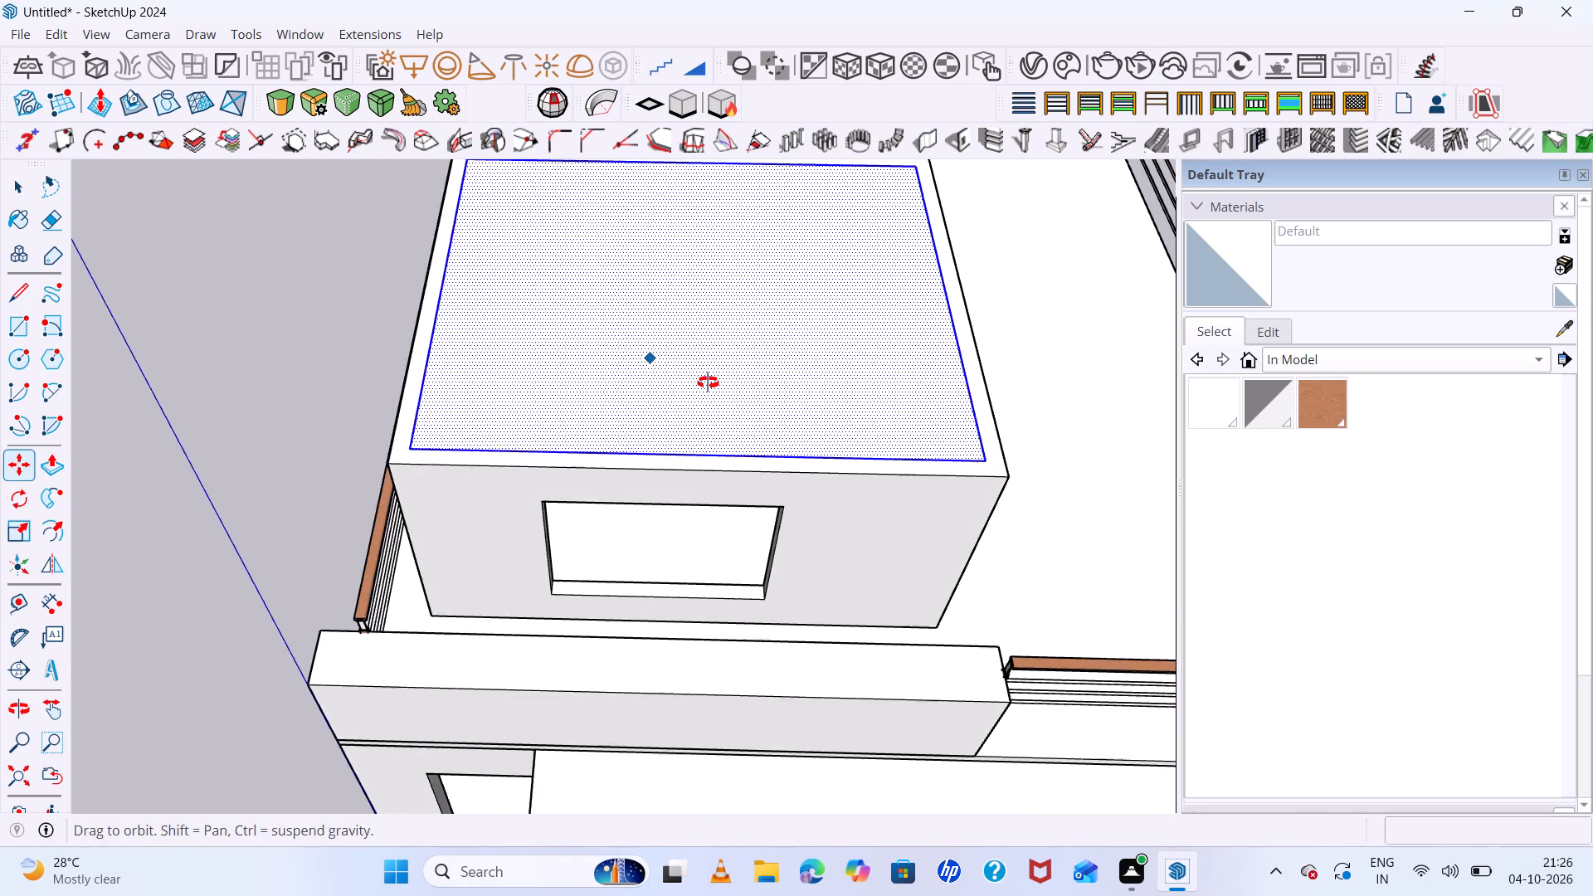
{"action": "middle_click_drag", "start_coordinate": [708, 382], "coordinate": [709, 382]}
{"action": "key", "text": "f"}
{"action": "left_click", "coordinate": [816, 352]}
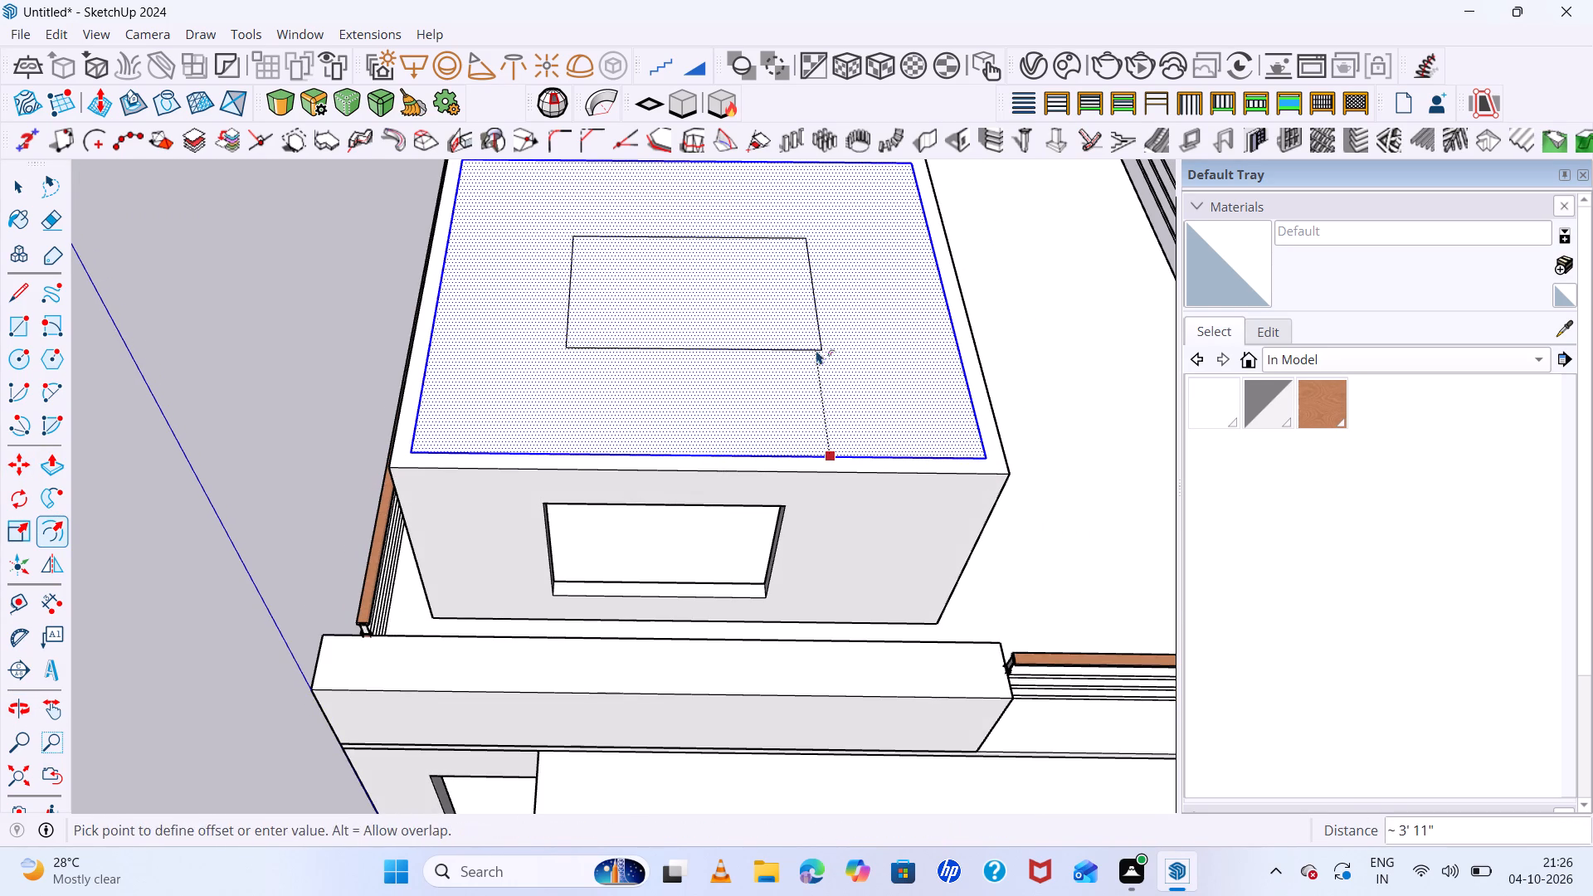
{"action": "key", "text": "ctrl+z"}
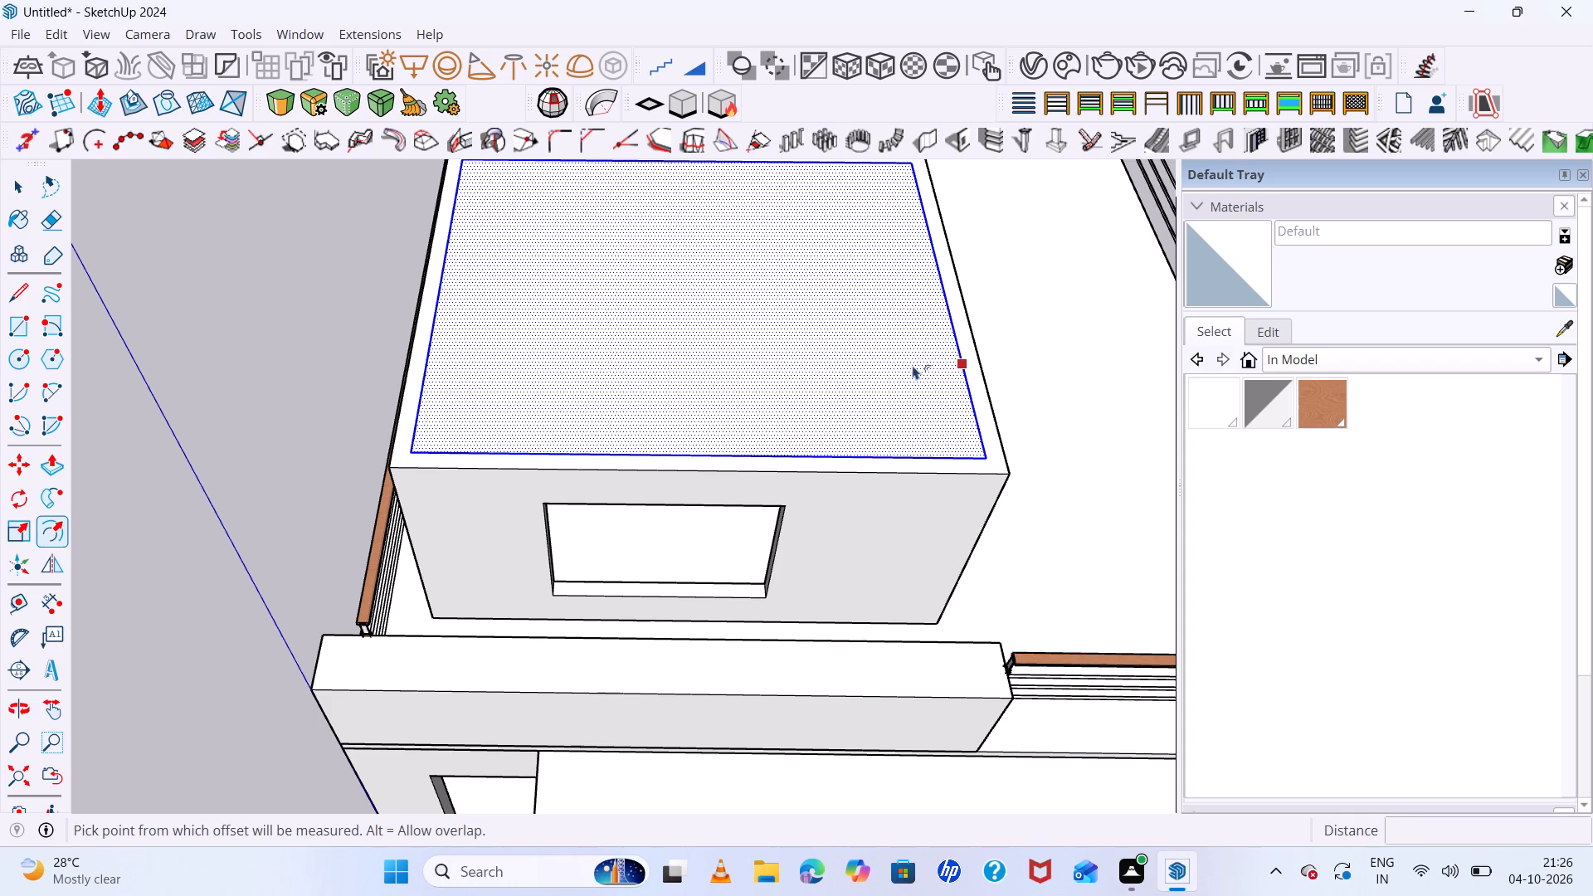
{"action": "left_click", "coordinate": [961, 357]}
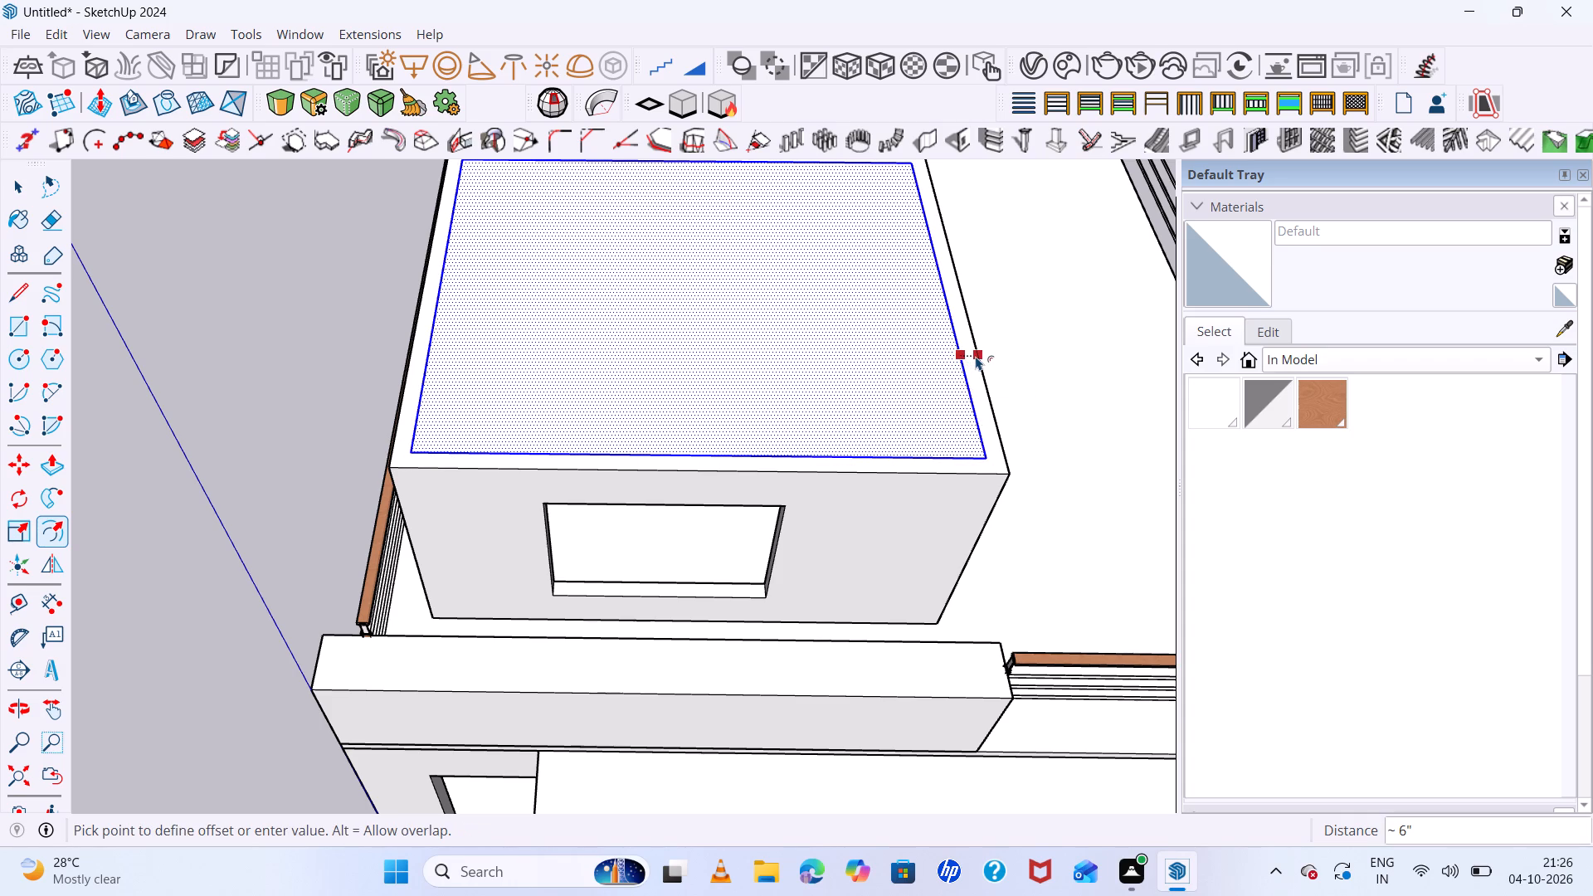
{"action": "left_click", "coordinate": [976, 356]}
{"action": "key", "text": "space"}
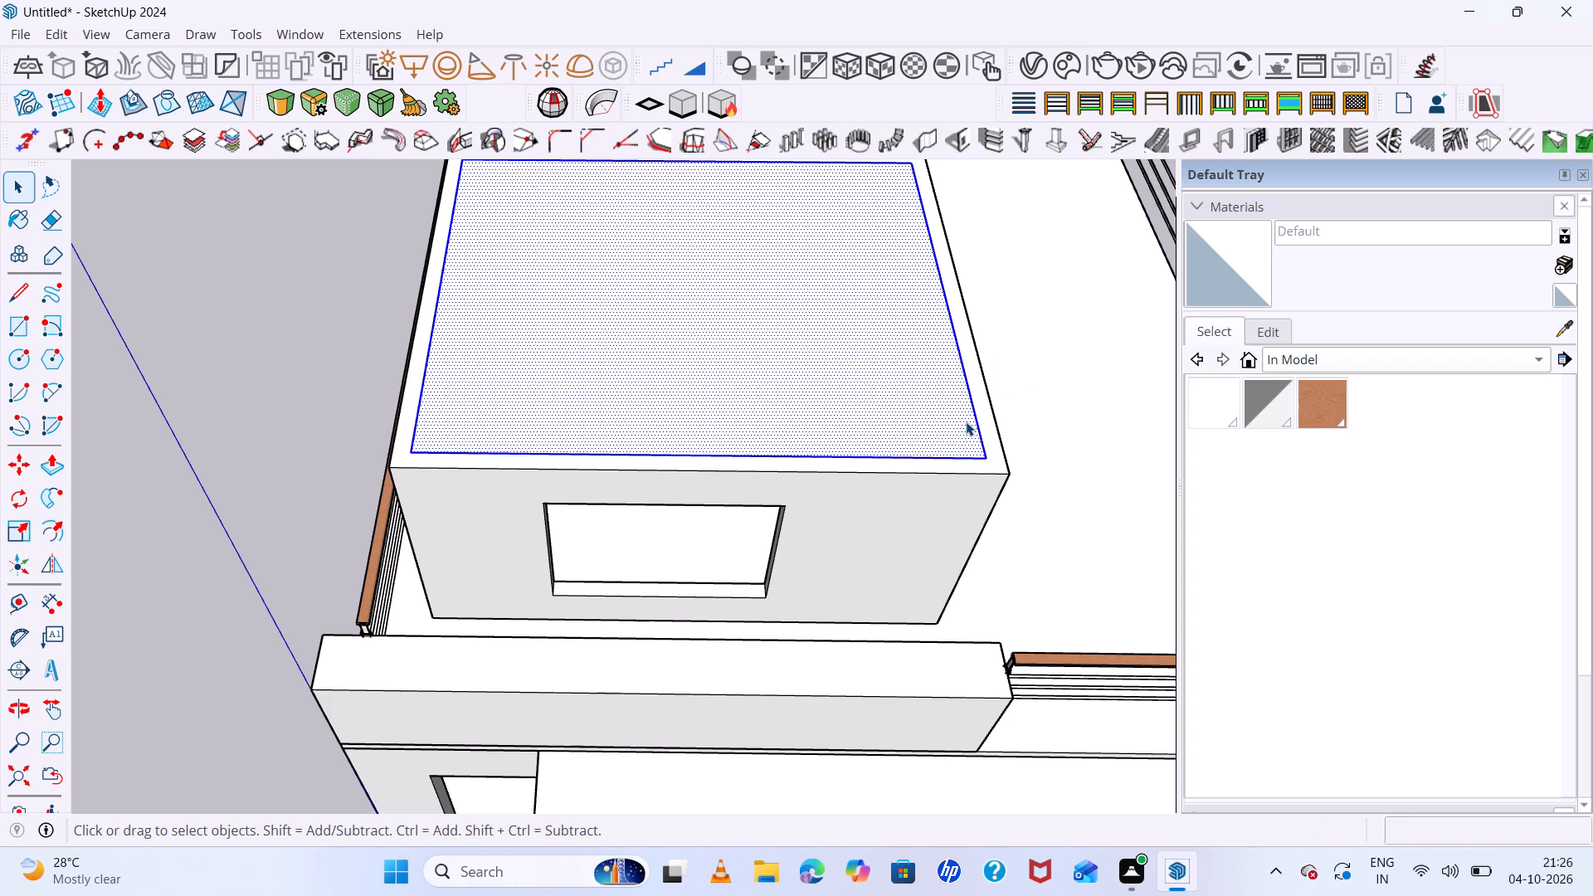
Erase the four inner outline edges on top of the rooftop room so the roof is a single face.
{"action": "key", "text": "e"}
{"action": "left_click", "coordinate": [748, 459]}
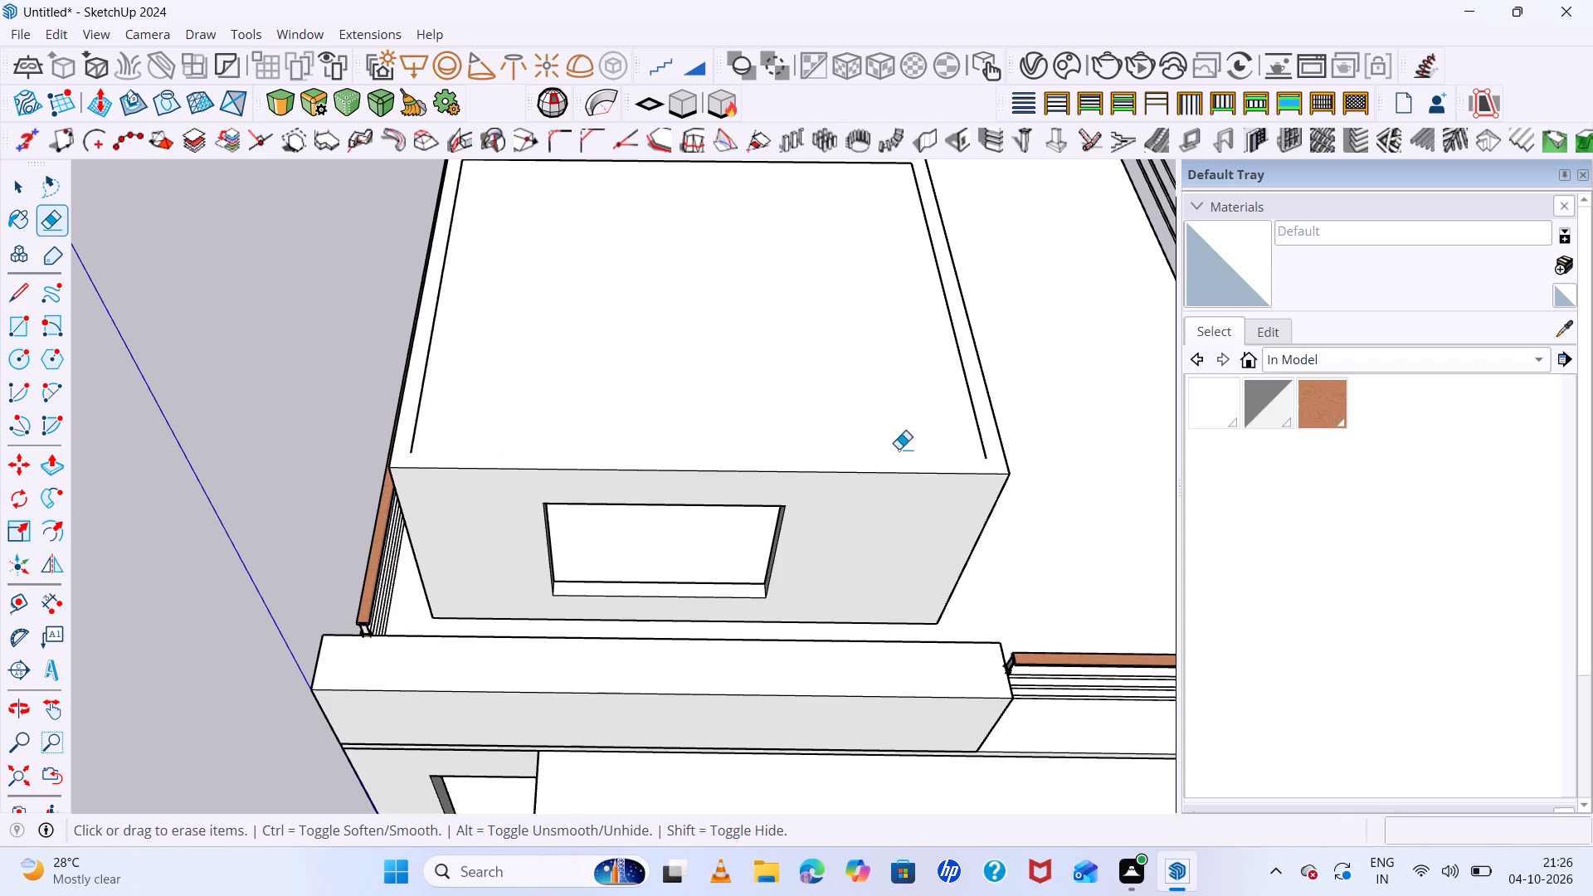
{"action": "left_click", "coordinate": [975, 412]}
{"action": "left_click", "coordinate": [410, 409]}
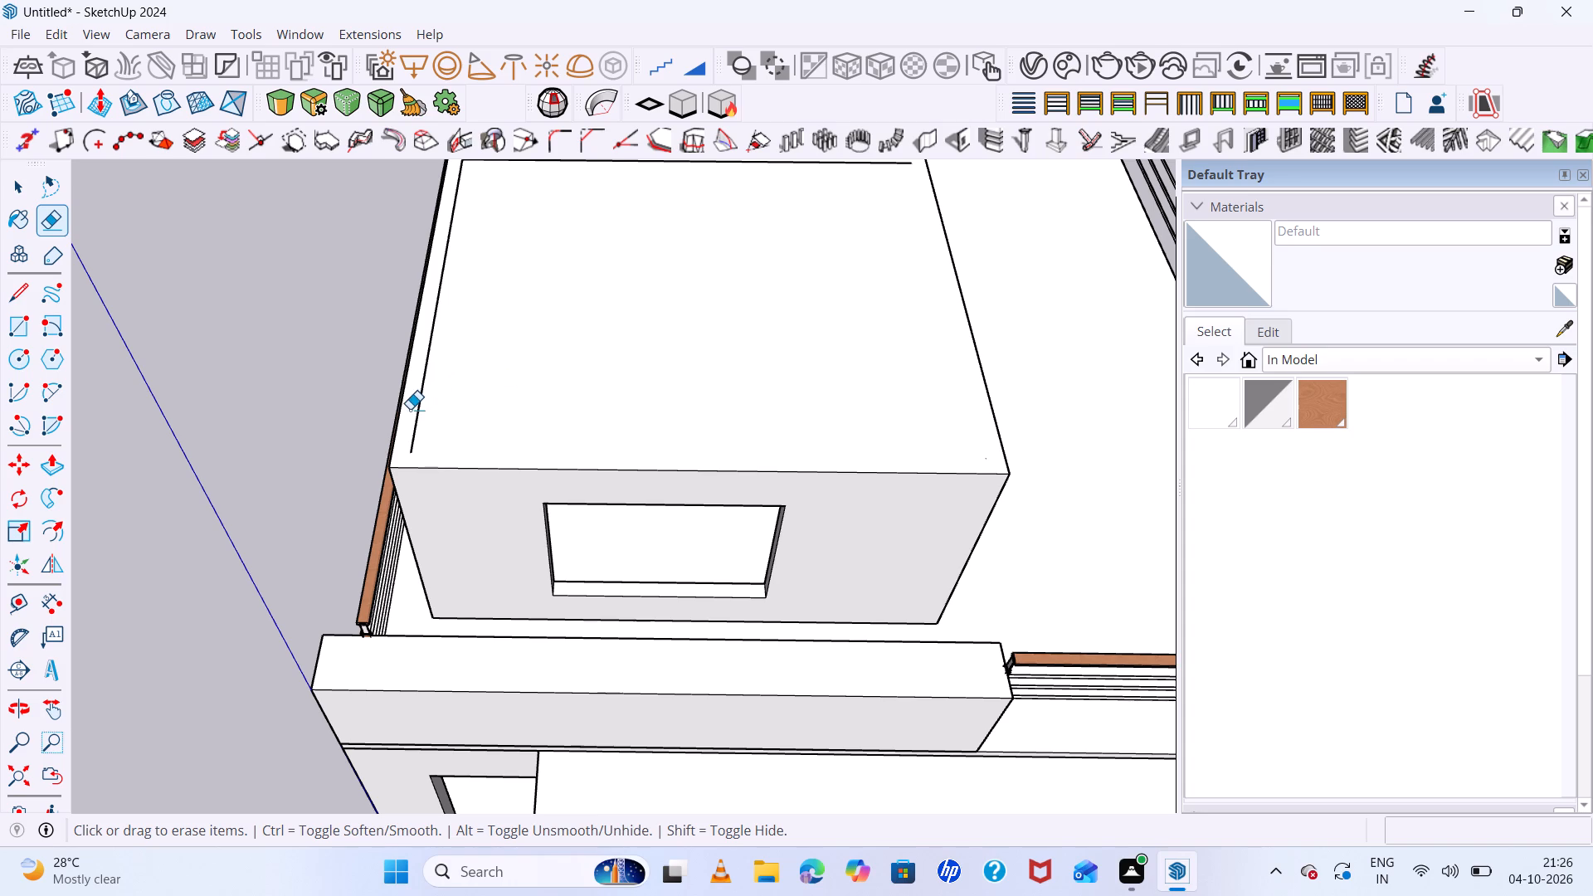
{"action": "left_click", "coordinate": [420, 414]}
{"action": "scroll", "coordinate": [549, 437], "scroll_direction": "down", "scroll_amount": 6}
{"action": "scroll", "coordinate": [772, 246], "scroll_direction": "up", "scroll_amount": 4}
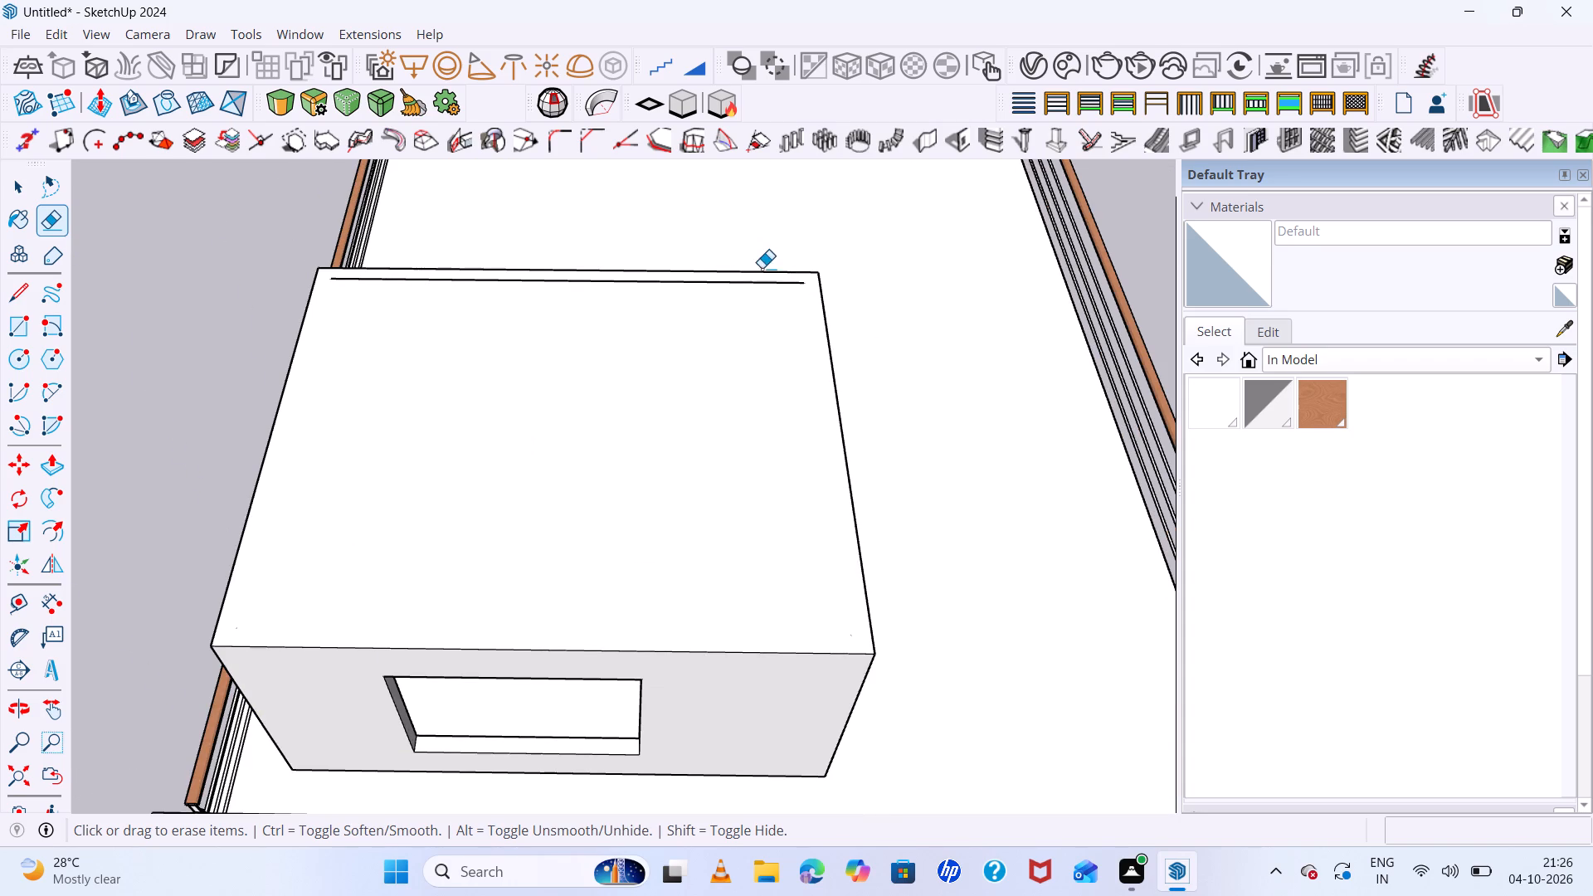
{"action": "left_click", "coordinate": [763, 278]}
{"action": "left_click", "coordinate": [763, 282]}
Push/Pull the rooftop room's roof face up 4" to form a slab.
{"action": "key", "text": "space"}
{"action": "left_click", "coordinate": [740, 371]}
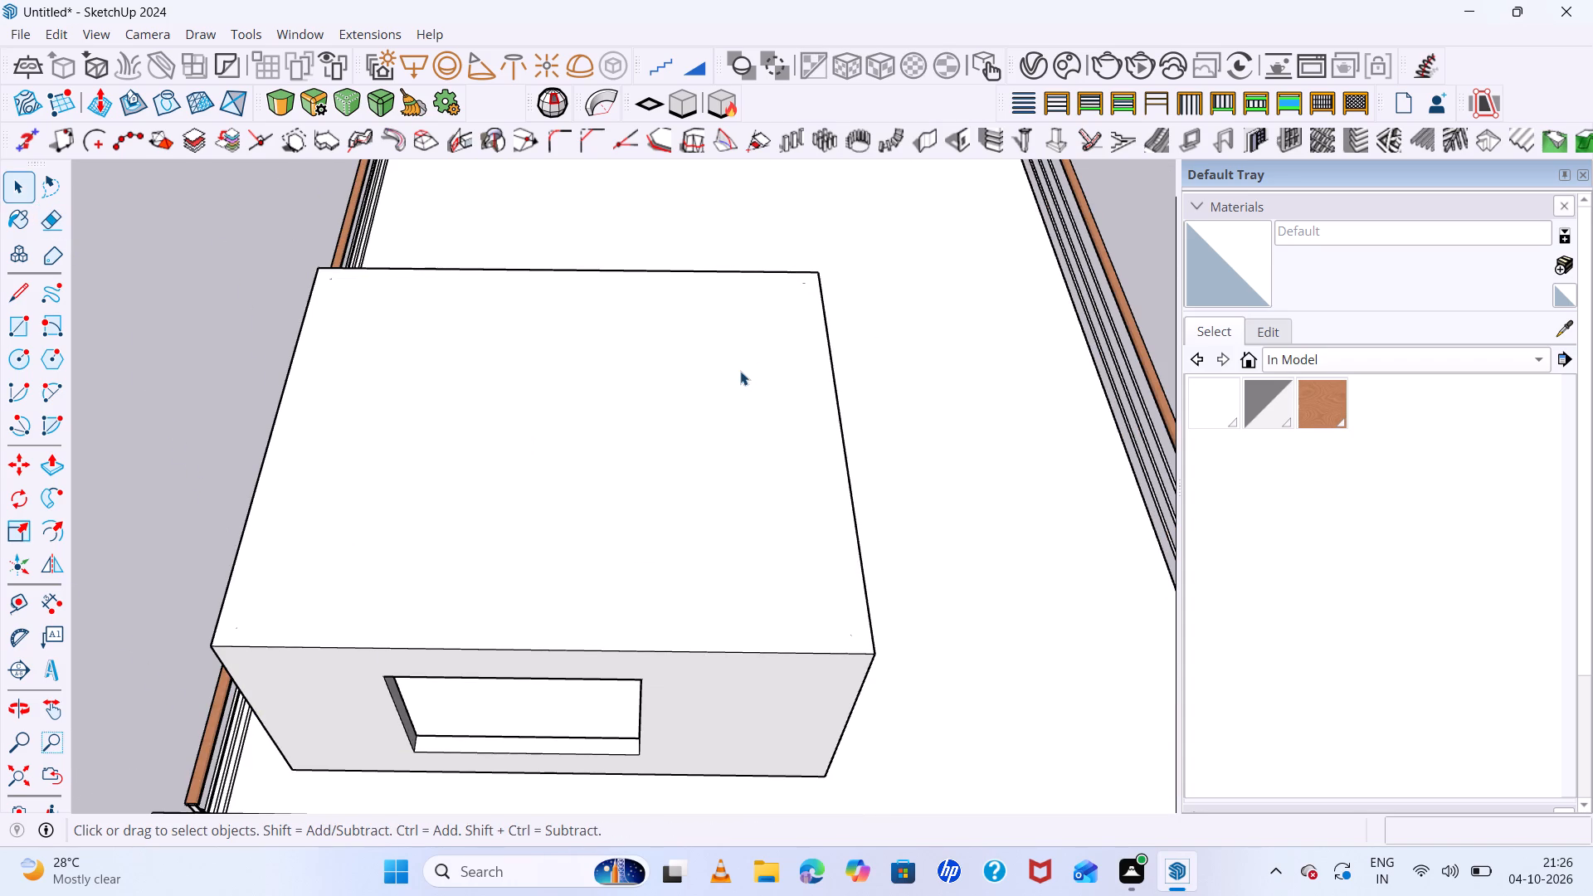
{"action": "key", "text": "p"}
{"action": "left_click", "coordinate": [740, 371]}
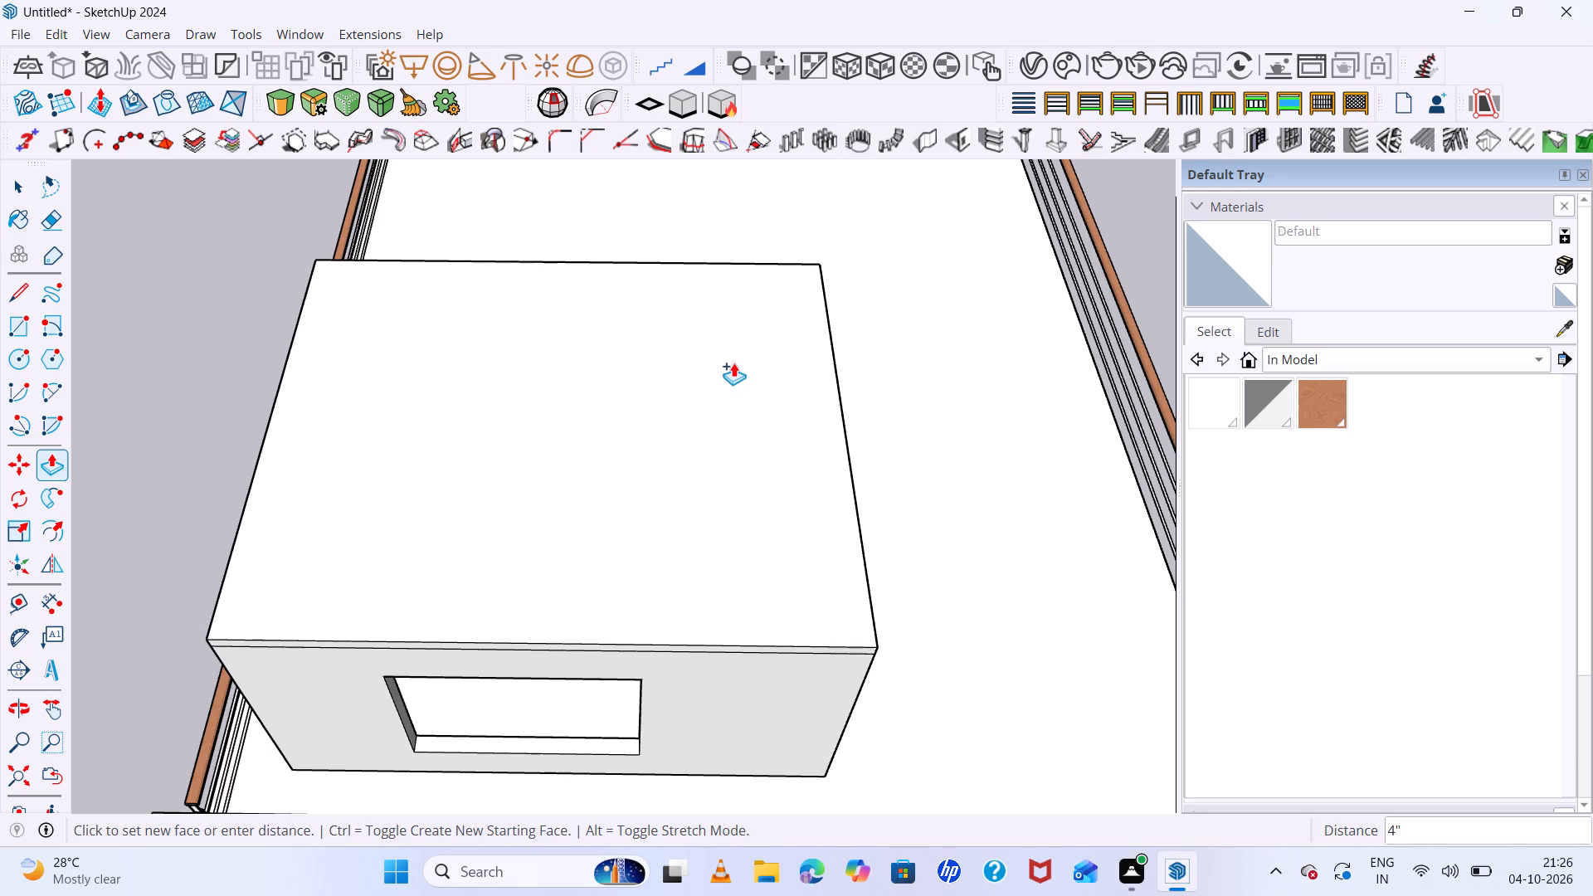
{"action": "left_click", "coordinate": [733, 363]}
Pull the roof slab's front edge face out 1' 8" as an overhang above the window side of the rooftop room.
{"action": "middle_click_drag", "start_coordinate": [771, 416], "coordinate": [833, 163]}
{"action": "middle_click", "coordinate": [833, 163]}
{"action": "scroll", "coordinate": [710, 272], "scroll_direction": "down", "scroll_amount": 6}
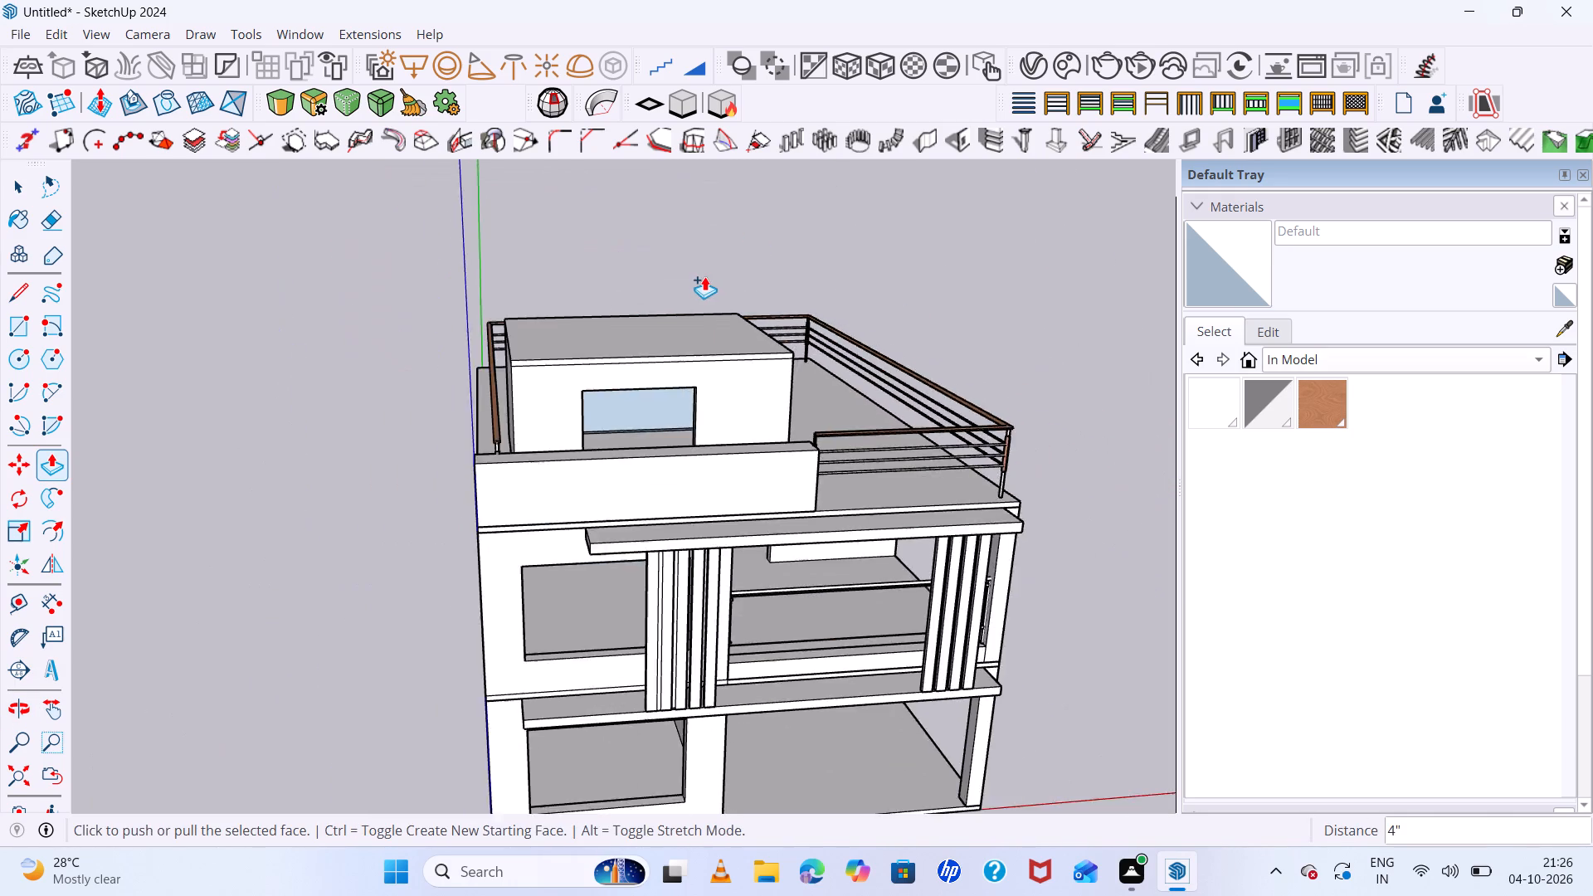
{"action": "scroll", "coordinate": [704, 276], "scroll_direction": "down", "scroll_amount": 8}
{"action": "middle_click_drag", "start_coordinate": [918, 339], "coordinate": [782, 233]}
{"action": "scroll", "coordinate": [918, 339], "scroll_direction": "up", "scroll_amount": 1}
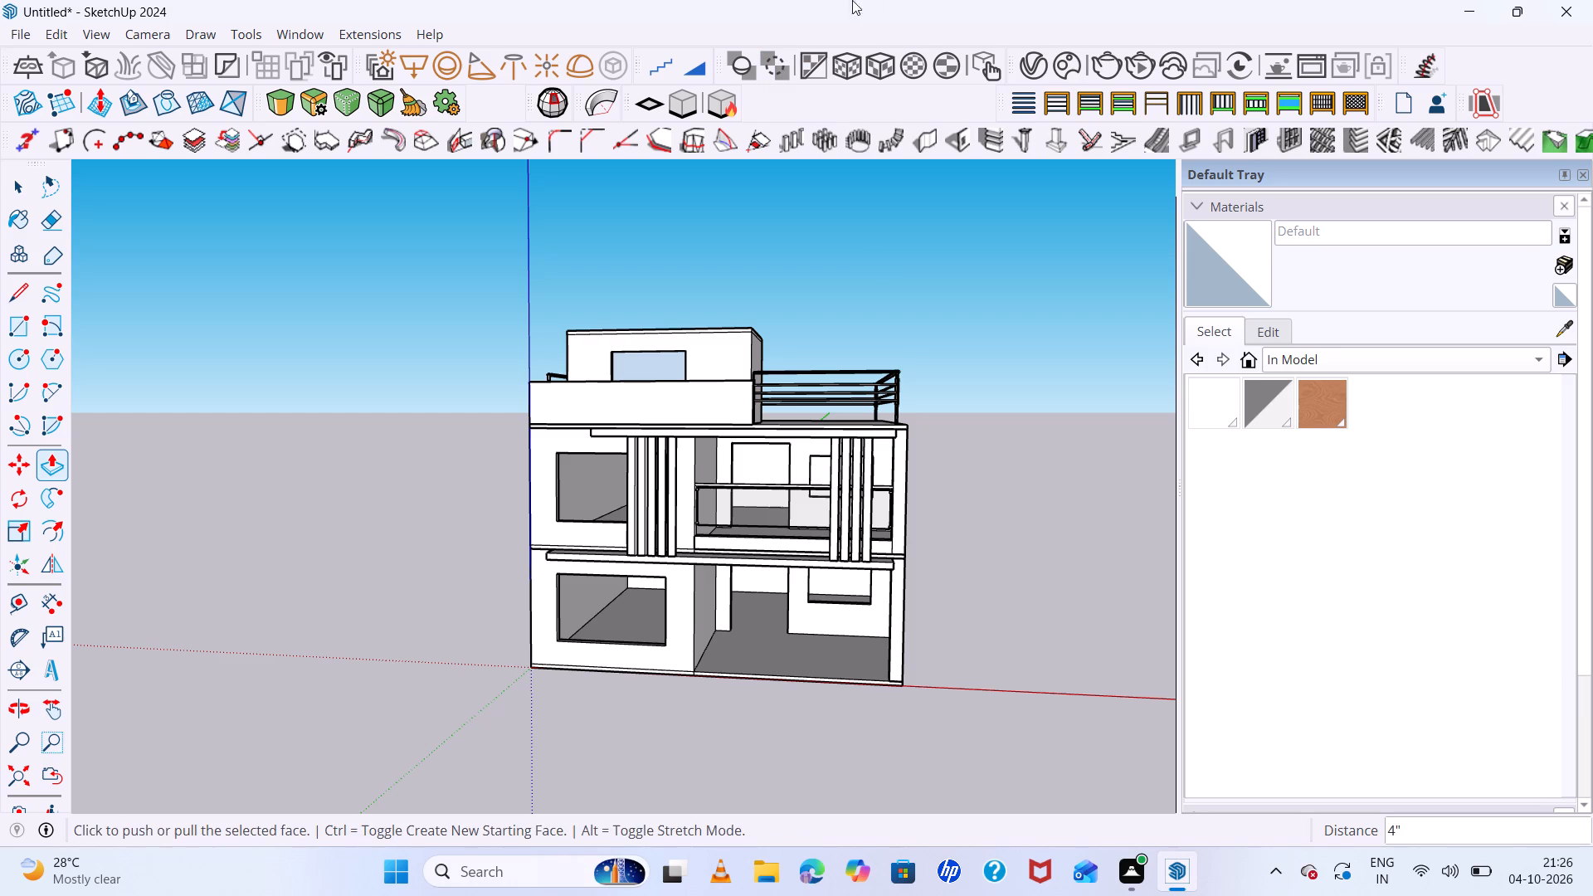
{"action": "scroll", "coordinate": [1084, 0], "scroll_direction": "up", "scroll_amount": 4}
{"action": "scroll", "coordinate": [704, 255], "scroll_direction": "up", "scroll_amount": 6}
{"action": "scroll", "coordinate": [709, 365], "scroll_direction": "up", "scroll_amount": 4}
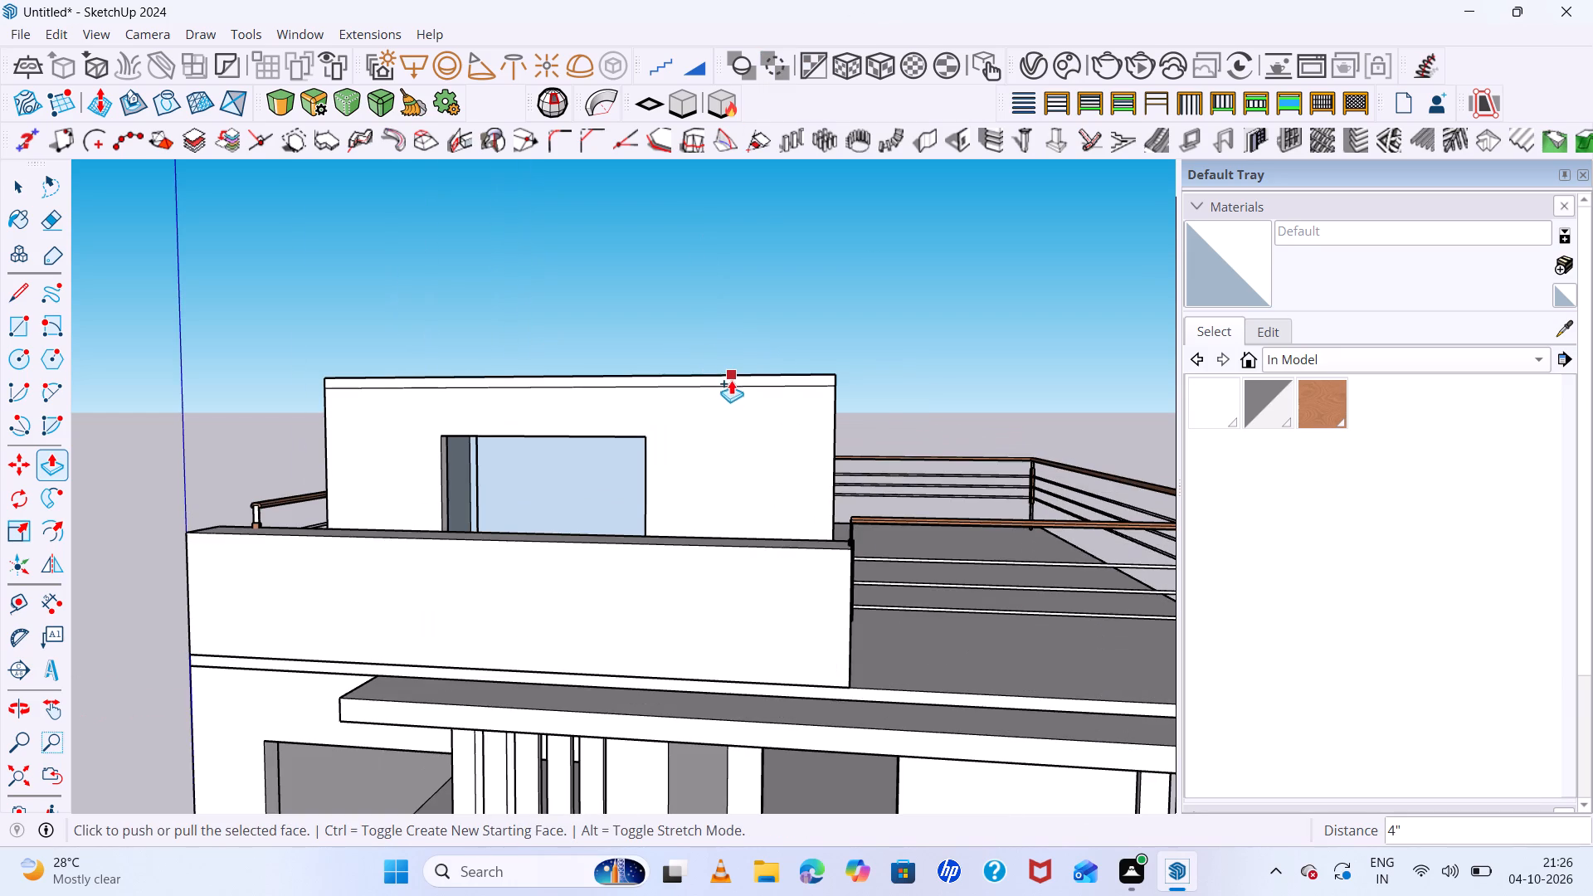
{"action": "scroll", "coordinate": [738, 376], "scroll_direction": "up", "scroll_amount": 3}
{"action": "middle_click_drag", "start_coordinate": [738, 416], "coordinate": [709, 562]}
{"action": "key", "text": "space"}
{"action": "left_click", "coordinate": [746, 490]}
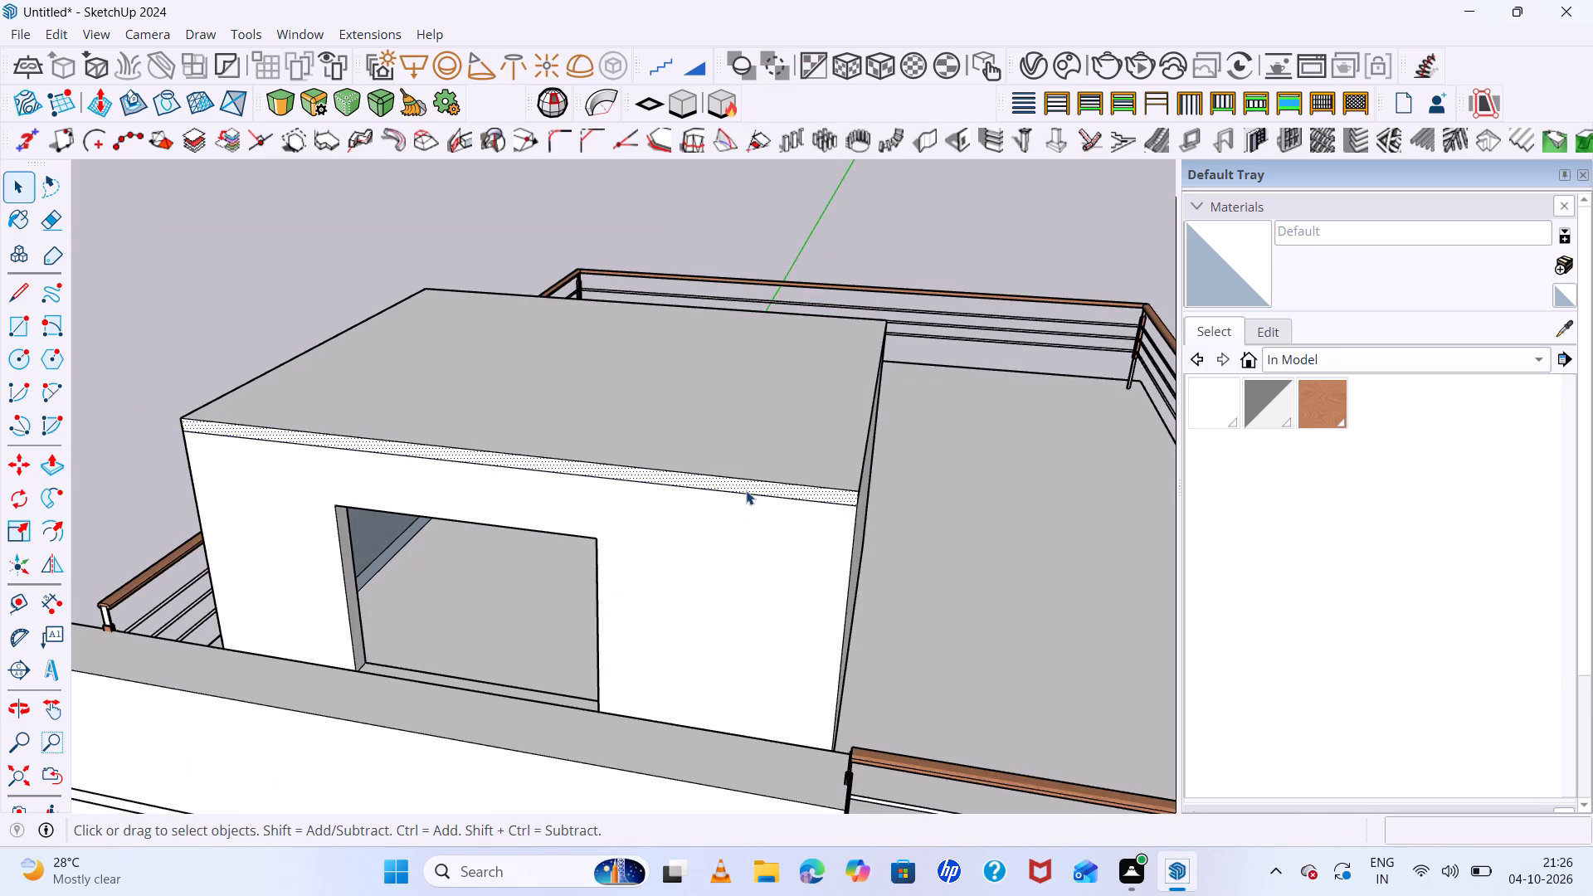
{"action": "key", "text": "p"}
{"action": "left_click", "coordinate": [746, 489]}
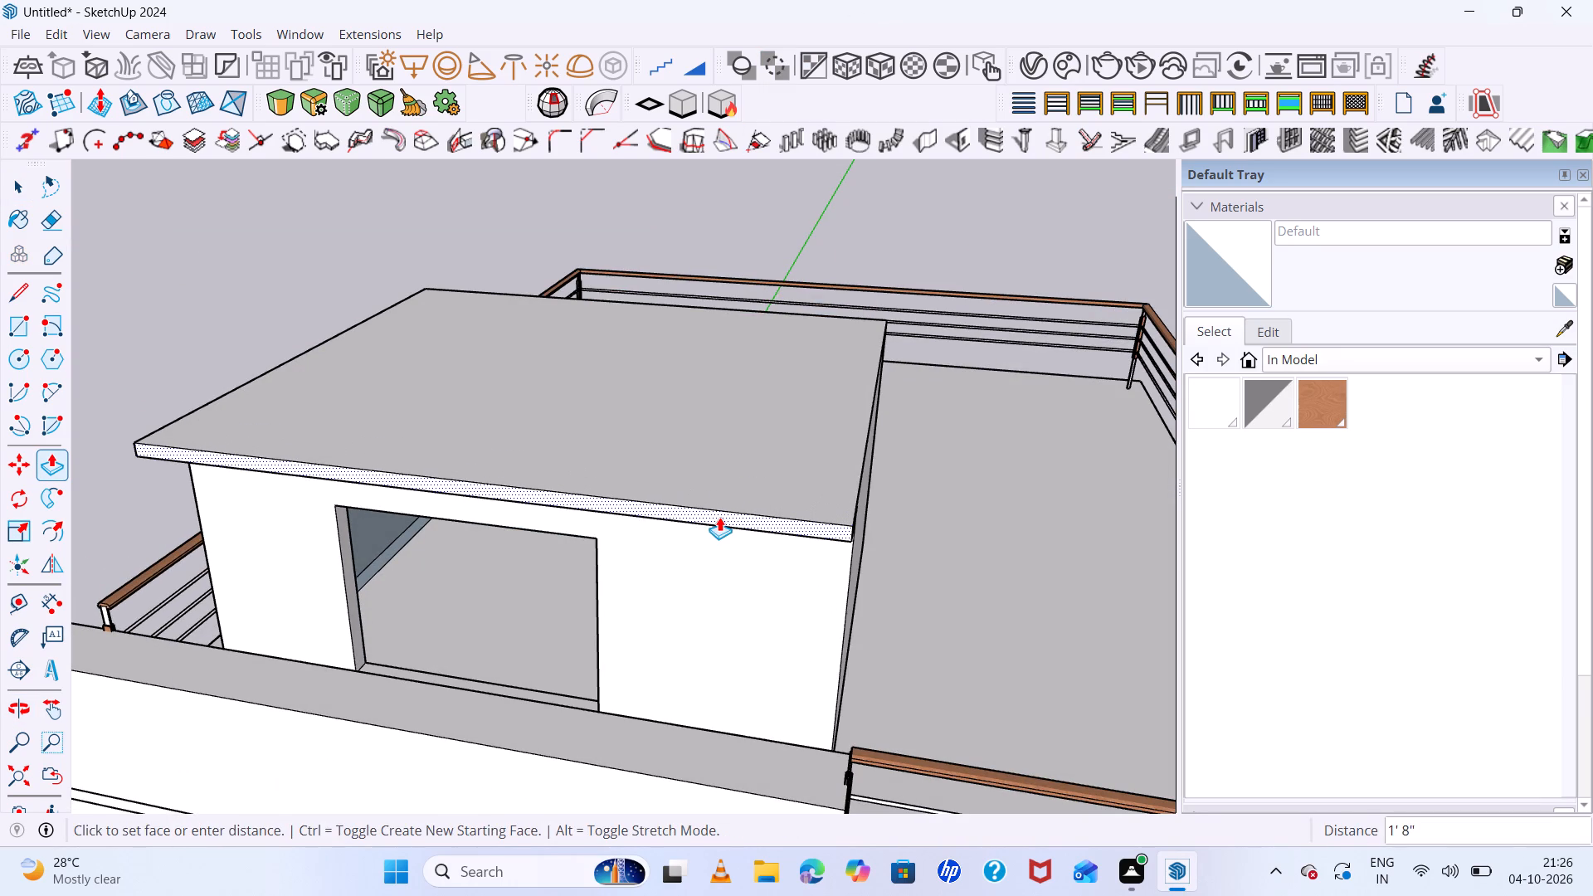
{"action": "left_click", "coordinate": [719, 517]}
Pull the roof slab's side edge face facing the open terrace out 2' as an overhang.
{"action": "middle_click_drag", "start_coordinate": [962, 492], "coordinate": [706, 386]}
{"action": "scroll", "coordinate": [595, 364], "scroll_direction": "up", "scroll_amount": 4}
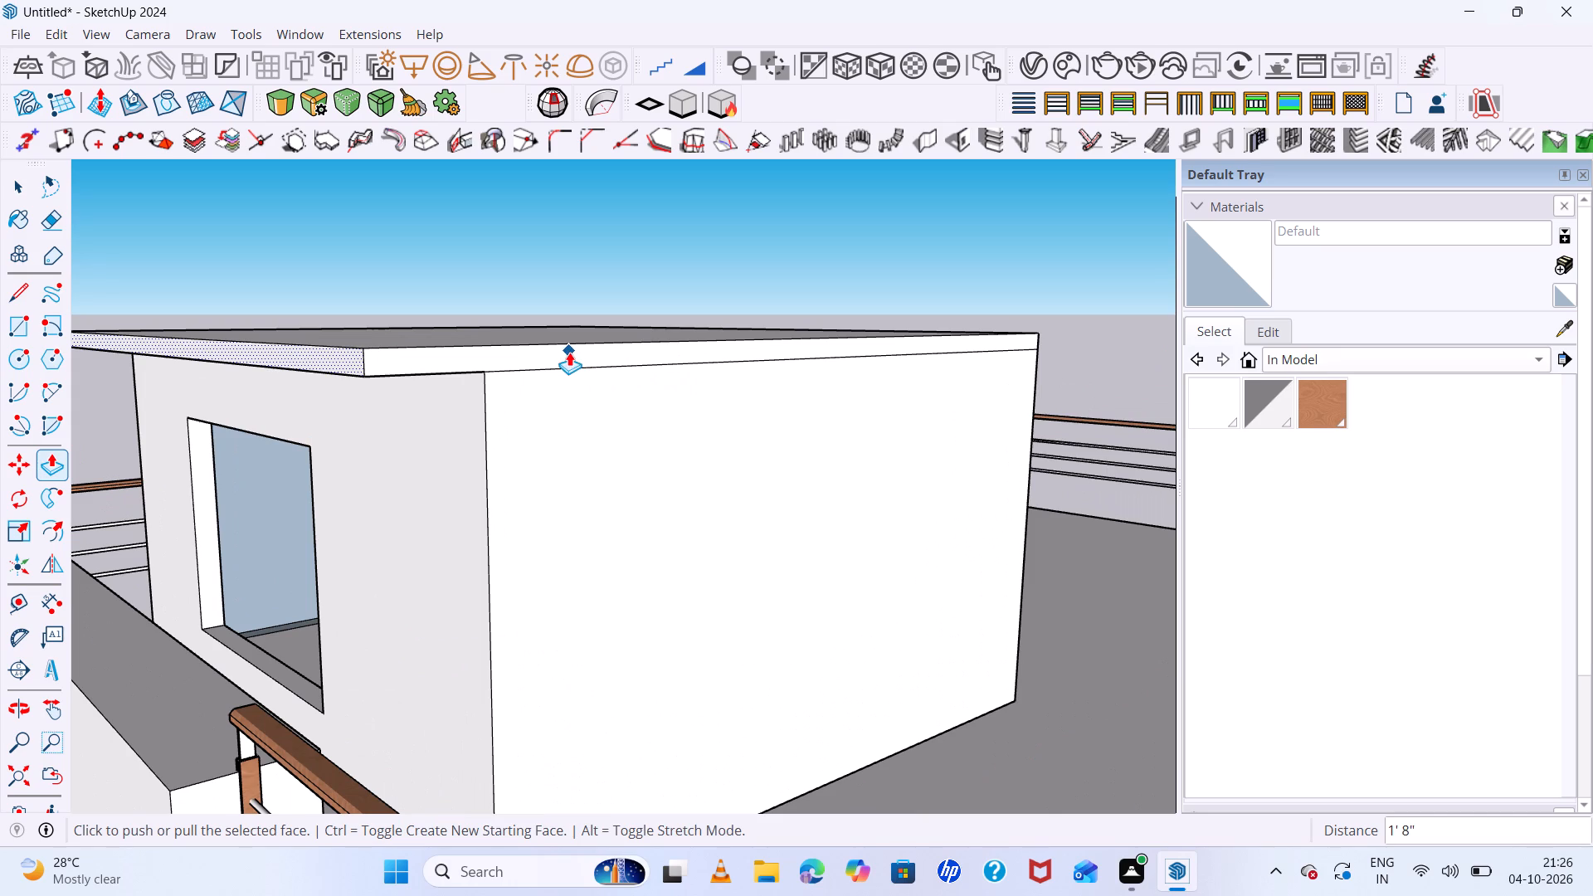
{"action": "key", "text": "space"}
{"action": "left_click", "coordinate": [569, 352]}
{"action": "key", "text": "p"}
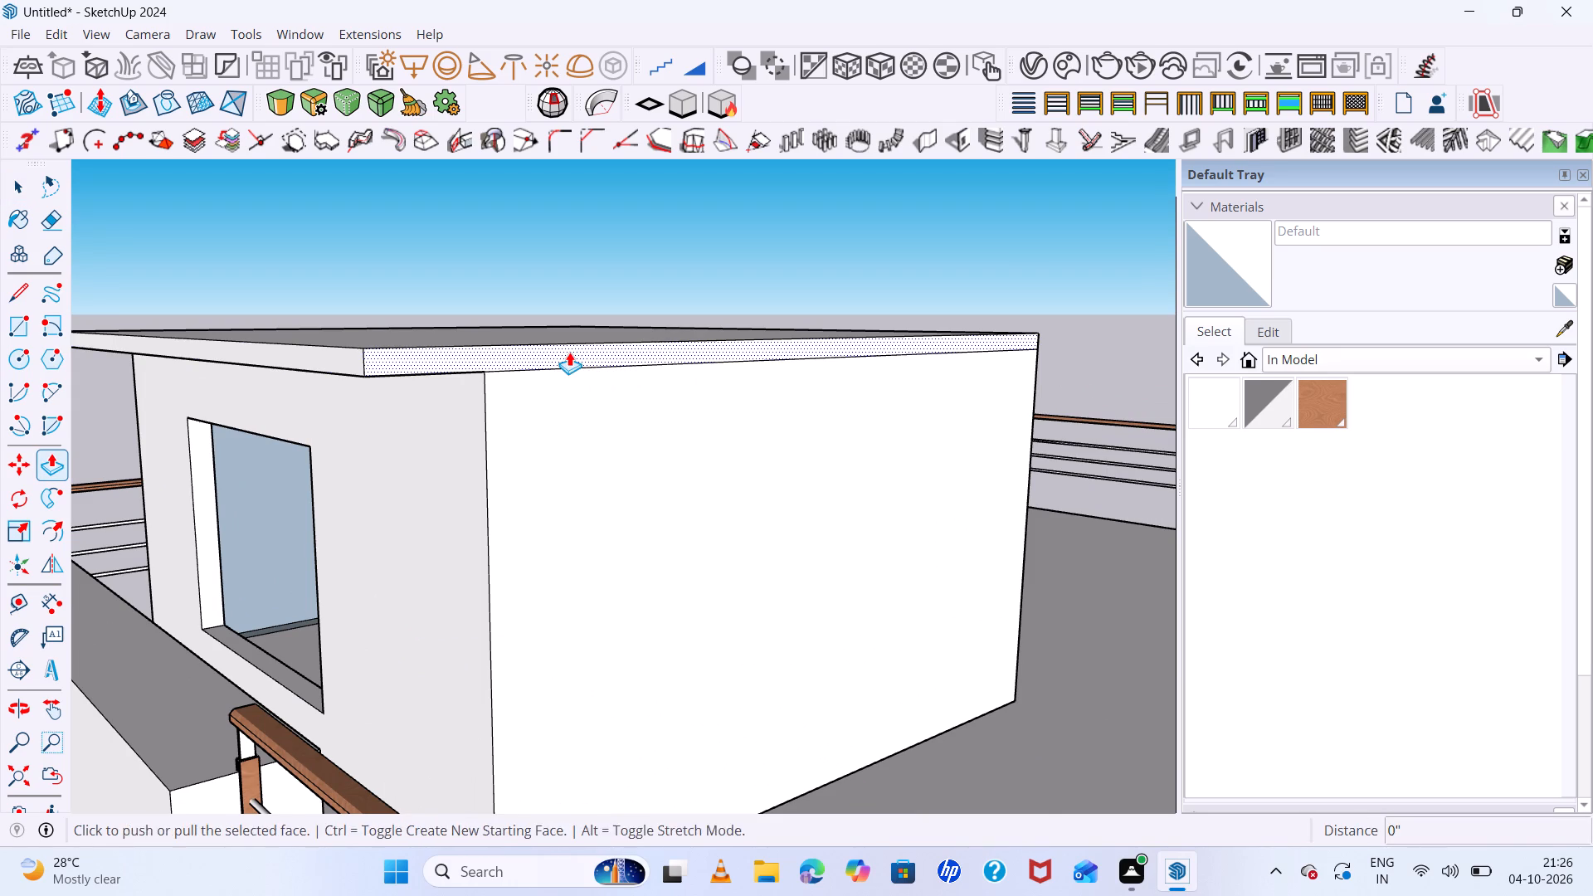
{"action": "left_click", "coordinate": [569, 352]}
{"action": "left_click", "coordinate": [662, 397]}
Inside the ground-floor group, pull the base strip's front face below the large window wall out 3' 9".
{"action": "scroll", "coordinate": [514, 427], "scroll_direction": "down", "scroll_amount": 5}
{"action": "middle_click_drag", "start_coordinate": [553, 465], "coordinate": [974, 503]}
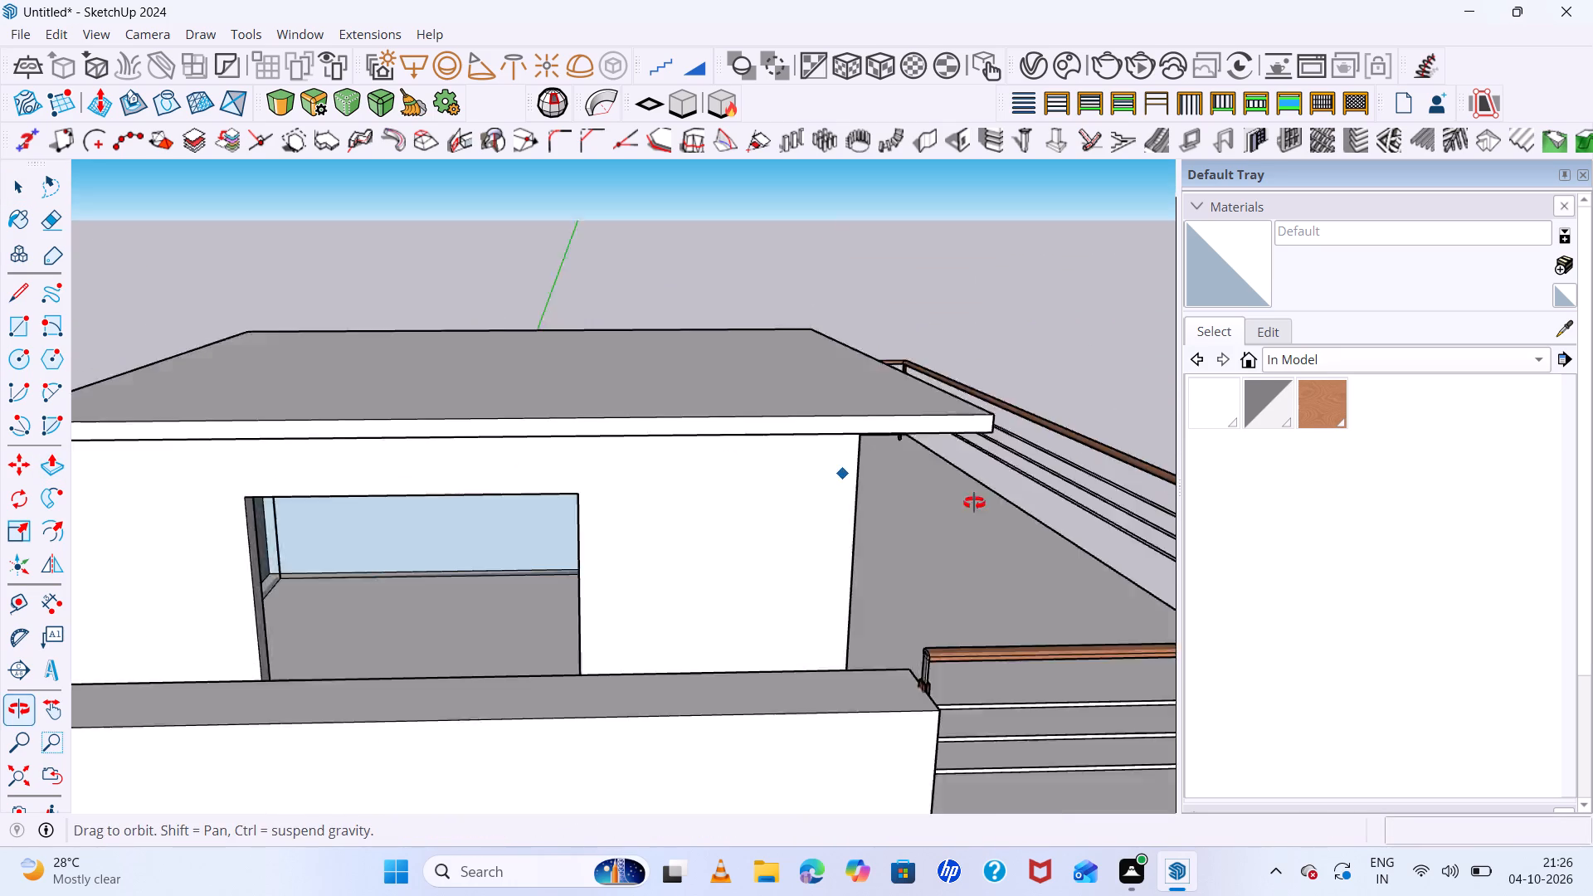
{"action": "middle_click_drag", "start_coordinate": [974, 503], "coordinate": [991, 428]}
{"action": "scroll", "coordinate": [684, 318], "scroll_direction": "down", "scroll_amount": 13}
{"action": "middle_click_drag", "start_coordinate": [931, 425], "coordinate": [811, 580]}
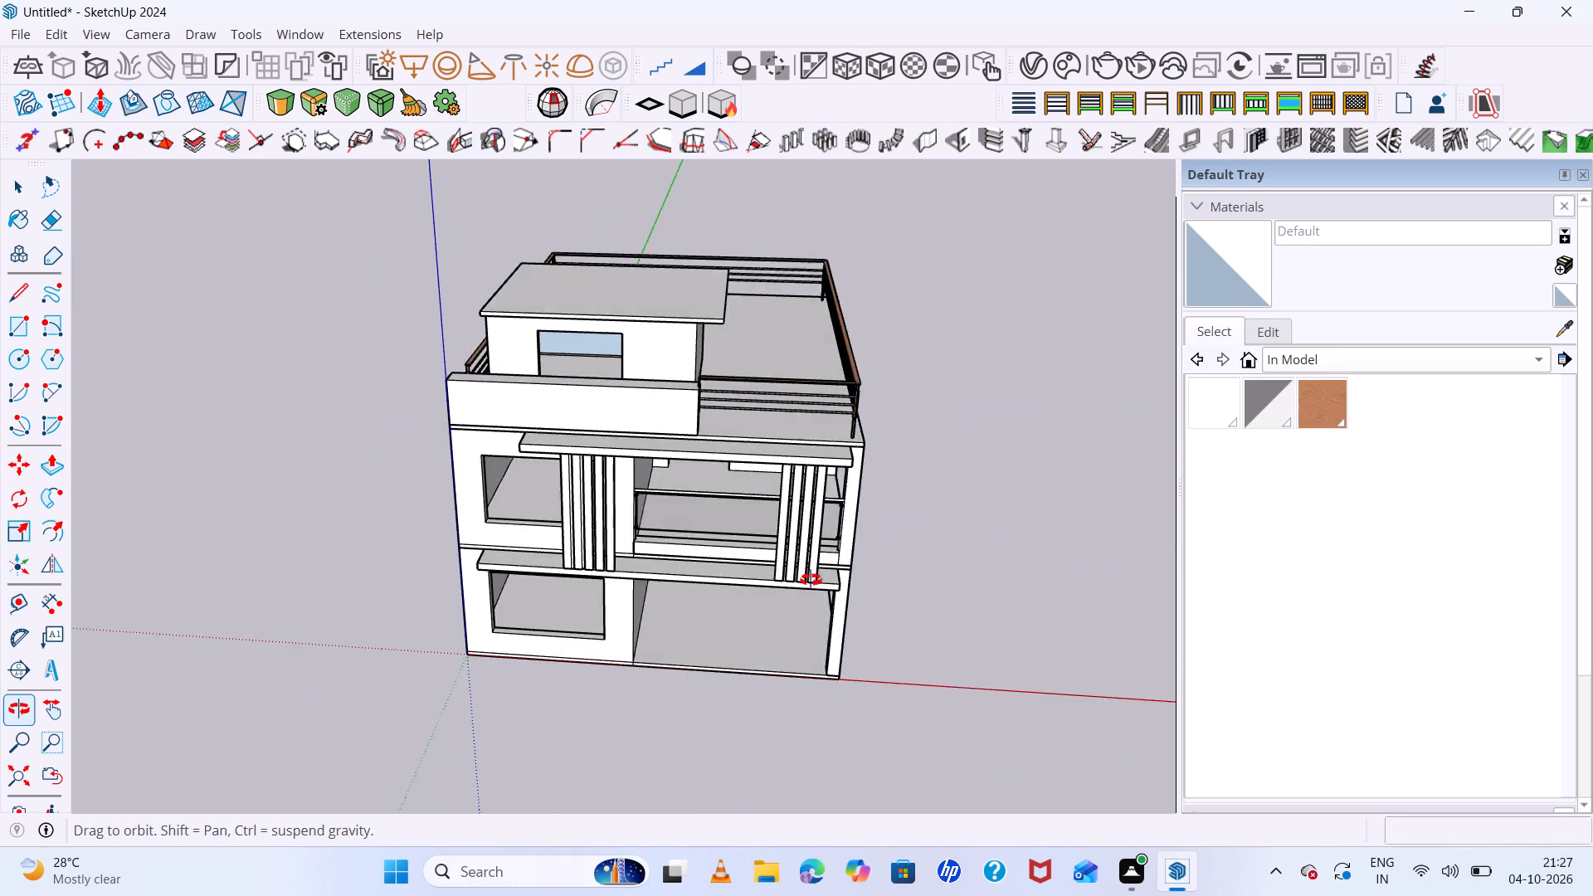
{"action": "middle_click_drag", "start_coordinate": [811, 580], "coordinate": [816, 415]}
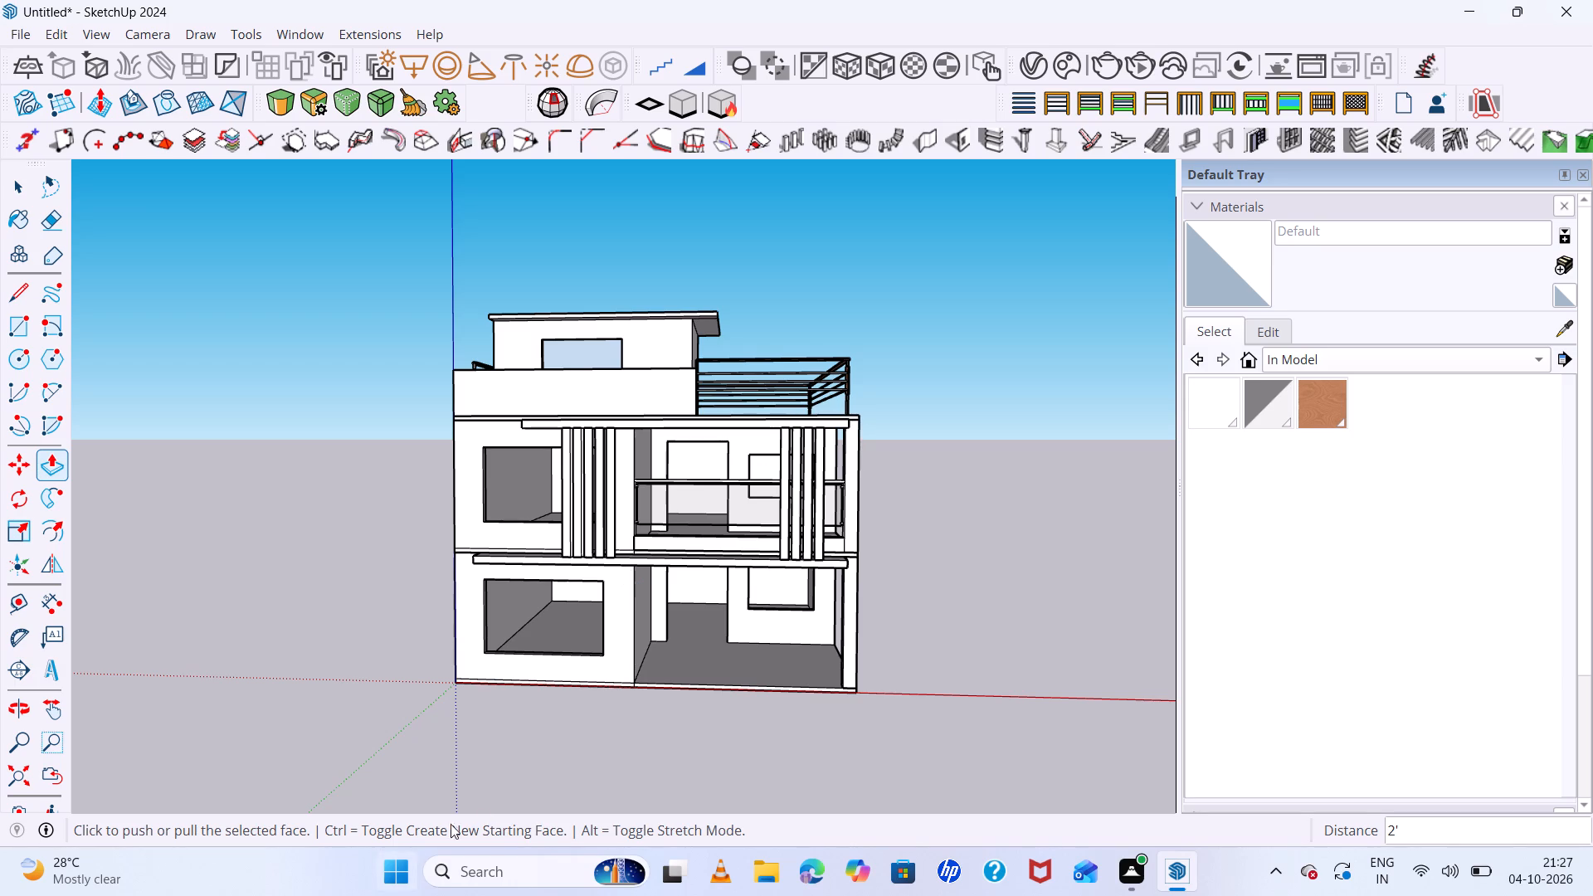
{"action": "key", "text": "space"}
{"action": "double_click", "coordinate": [563, 680]}
{"action": "scroll", "coordinate": [563, 680], "scroll_direction": "up", "scroll_amount": 5}
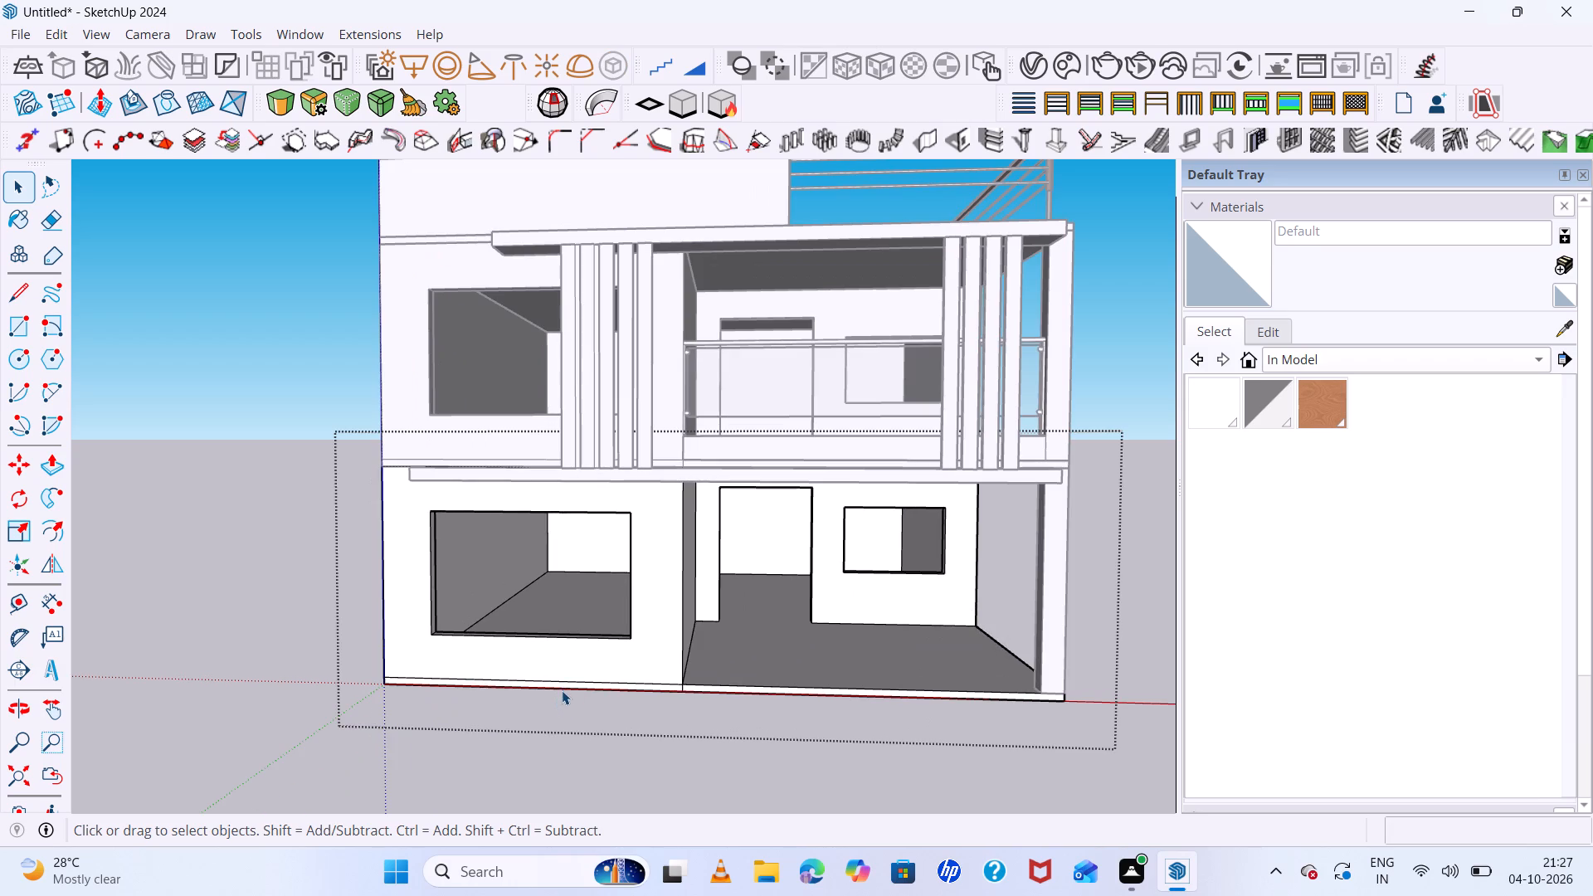
{"action": "left_click", "coordinate": [565, 685]}
{"action": "left_click", "coordinate": [565, 685]}
{"action": "scroll", "coordinate": [565, 685], "scroll_direction": "up", "scroll_amount": 6}
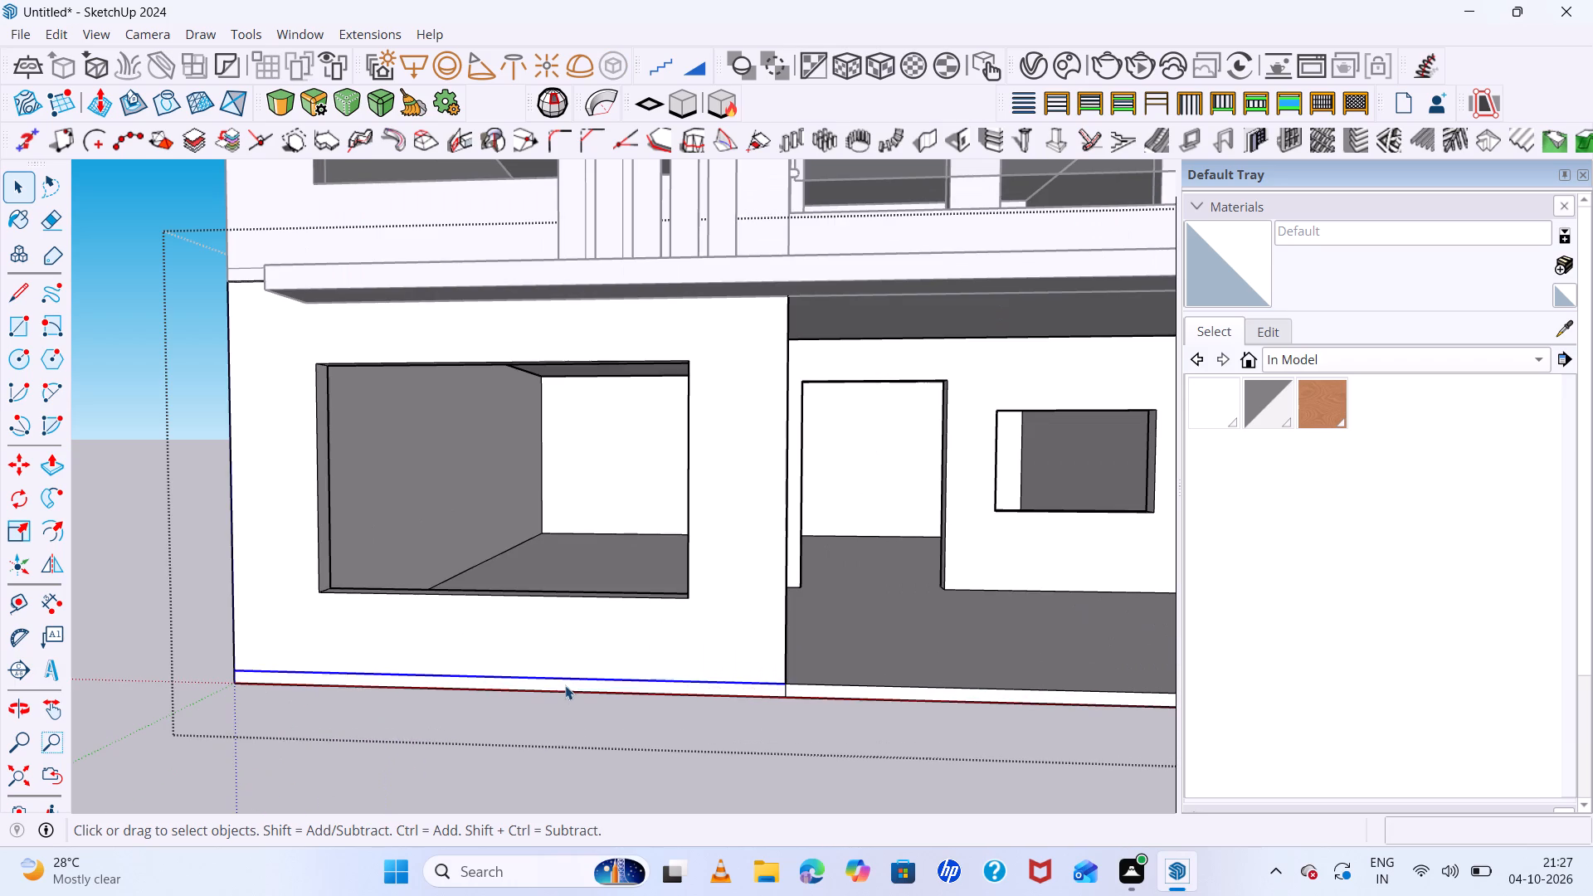
{"action": "left_click", "coordinate": [565, 685]}
{"action": "key", "text": "p"}
{"action": "left_click", "coordinate": [565, 685]}
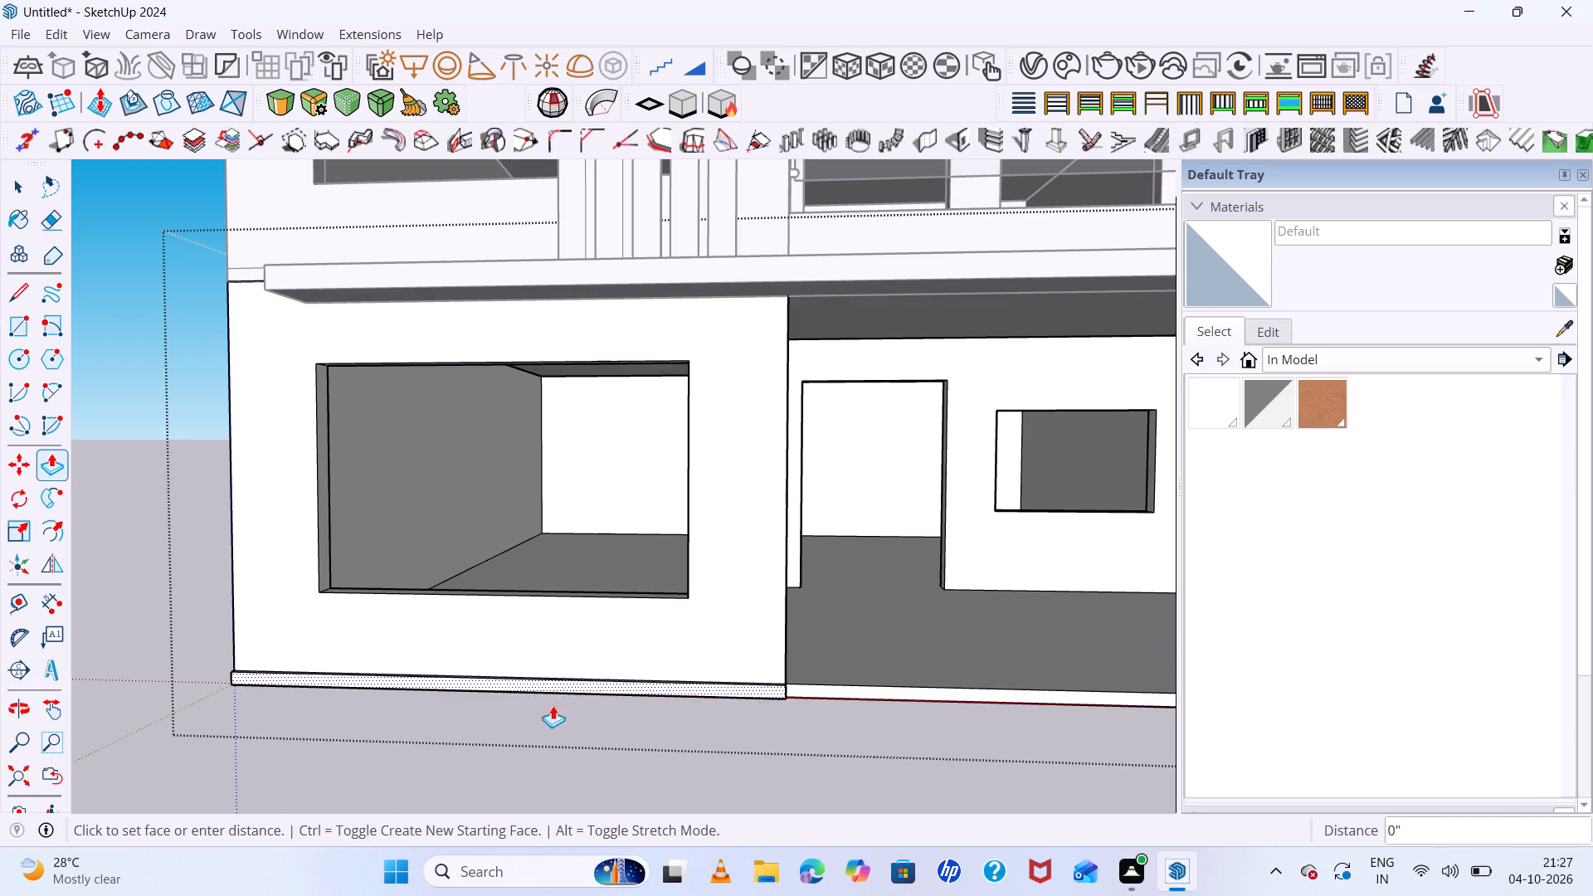
{"action": "middle_click_drag", "start_coordinate": [531, 721], "coordinate": [525, 846]}
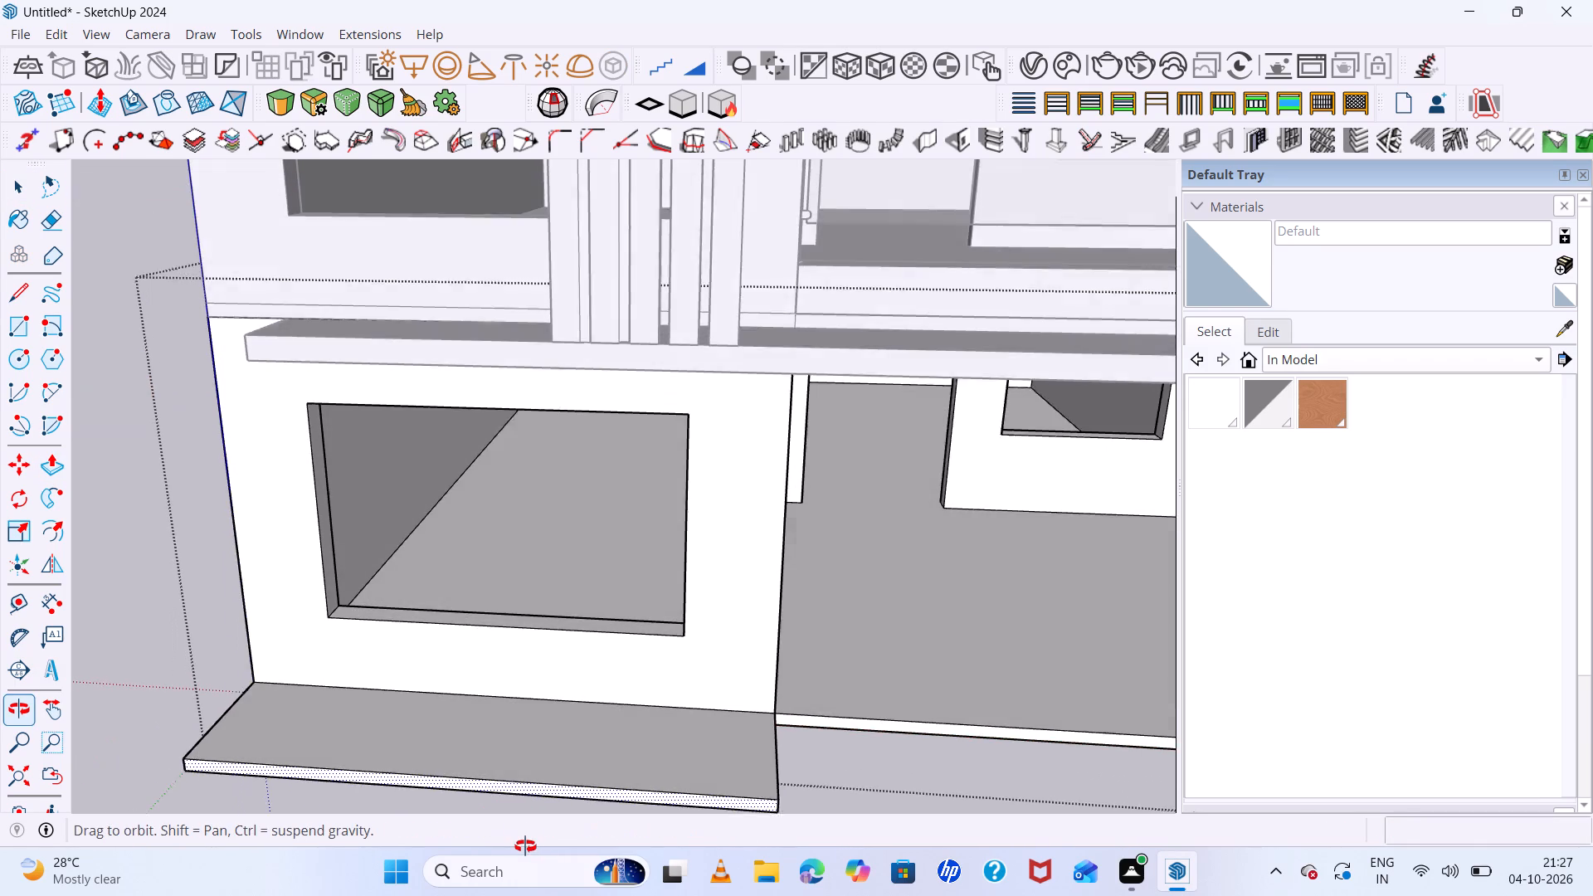
{"action": "middle_click_drag", "start_coordinate": [525, 846], "coordinate": [530, 829]}
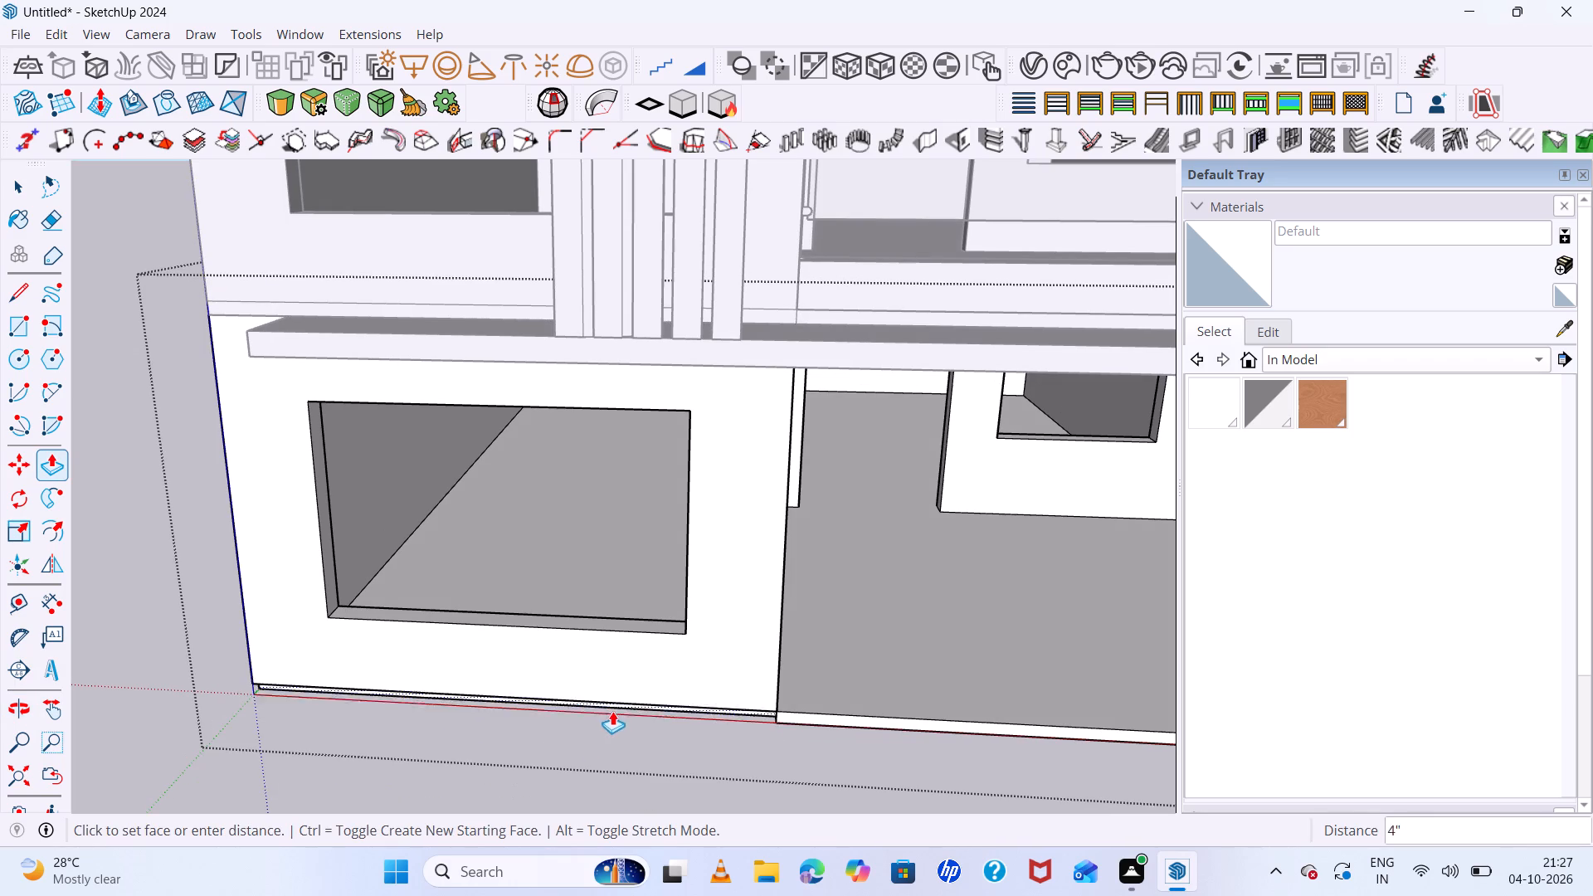
{"action": "left_click", "coordinate": [563, 791]}
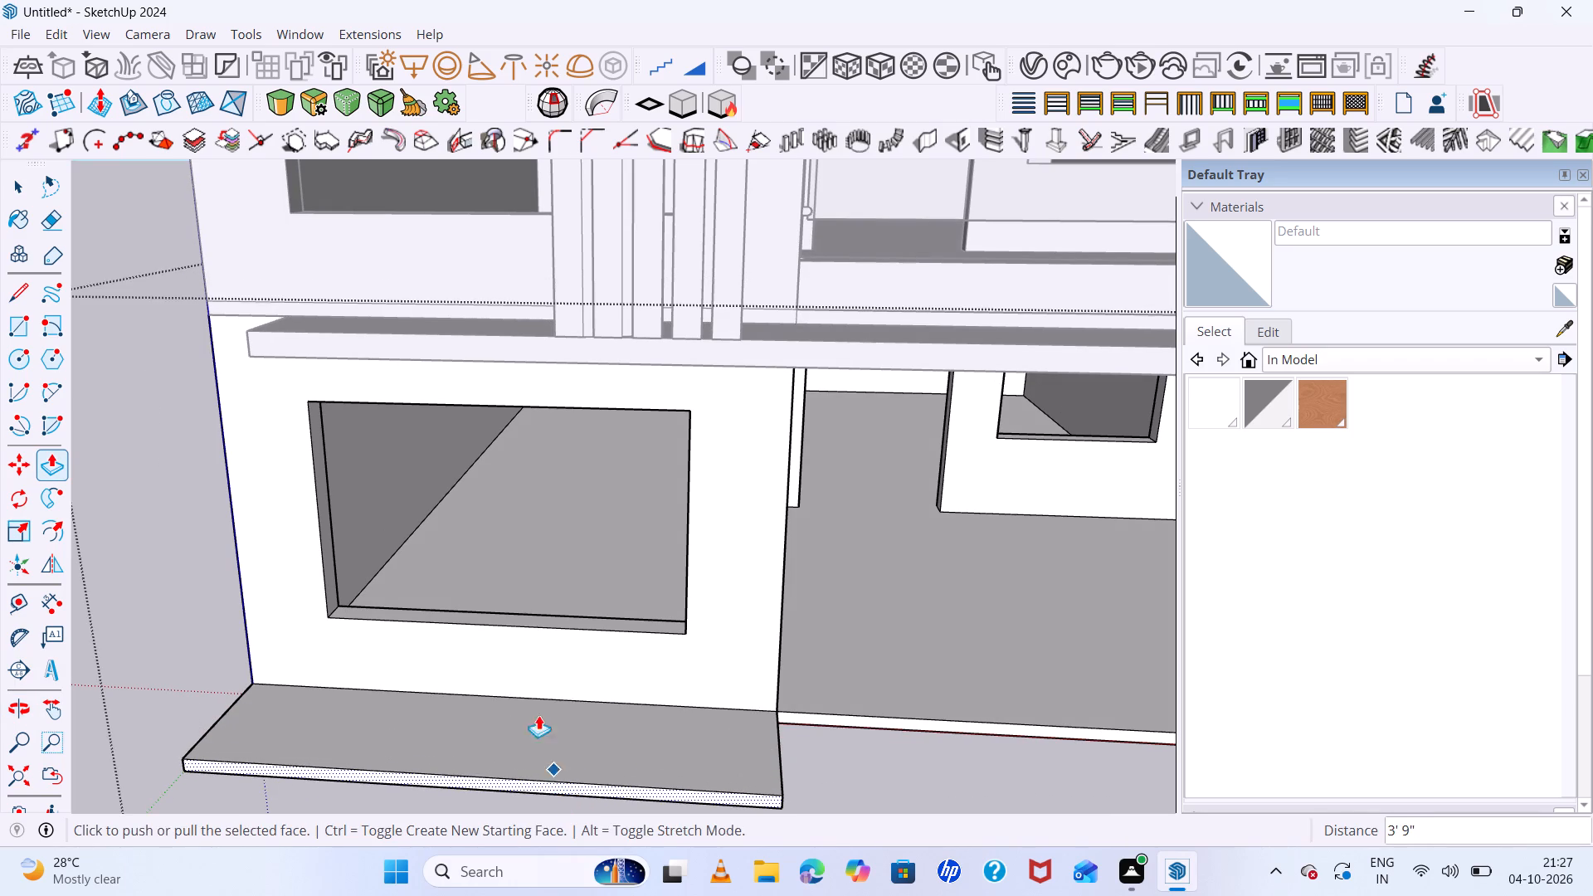
Pull the front face of the base strip along the open floor area out by the same 3' 9" as the window-side platform.
{"action": "scroll", "coordinate": [523, 693], "scroll_direction": "down", "scroll_amount": 6}
{"action": "middle_click_drag", "start_coordinate": [641, 731], "coordinate": [666, 893]}
{"action": "scroll", "coordinate": [840, 692], "scroll_direction": "up", "scroll_amount": 5}
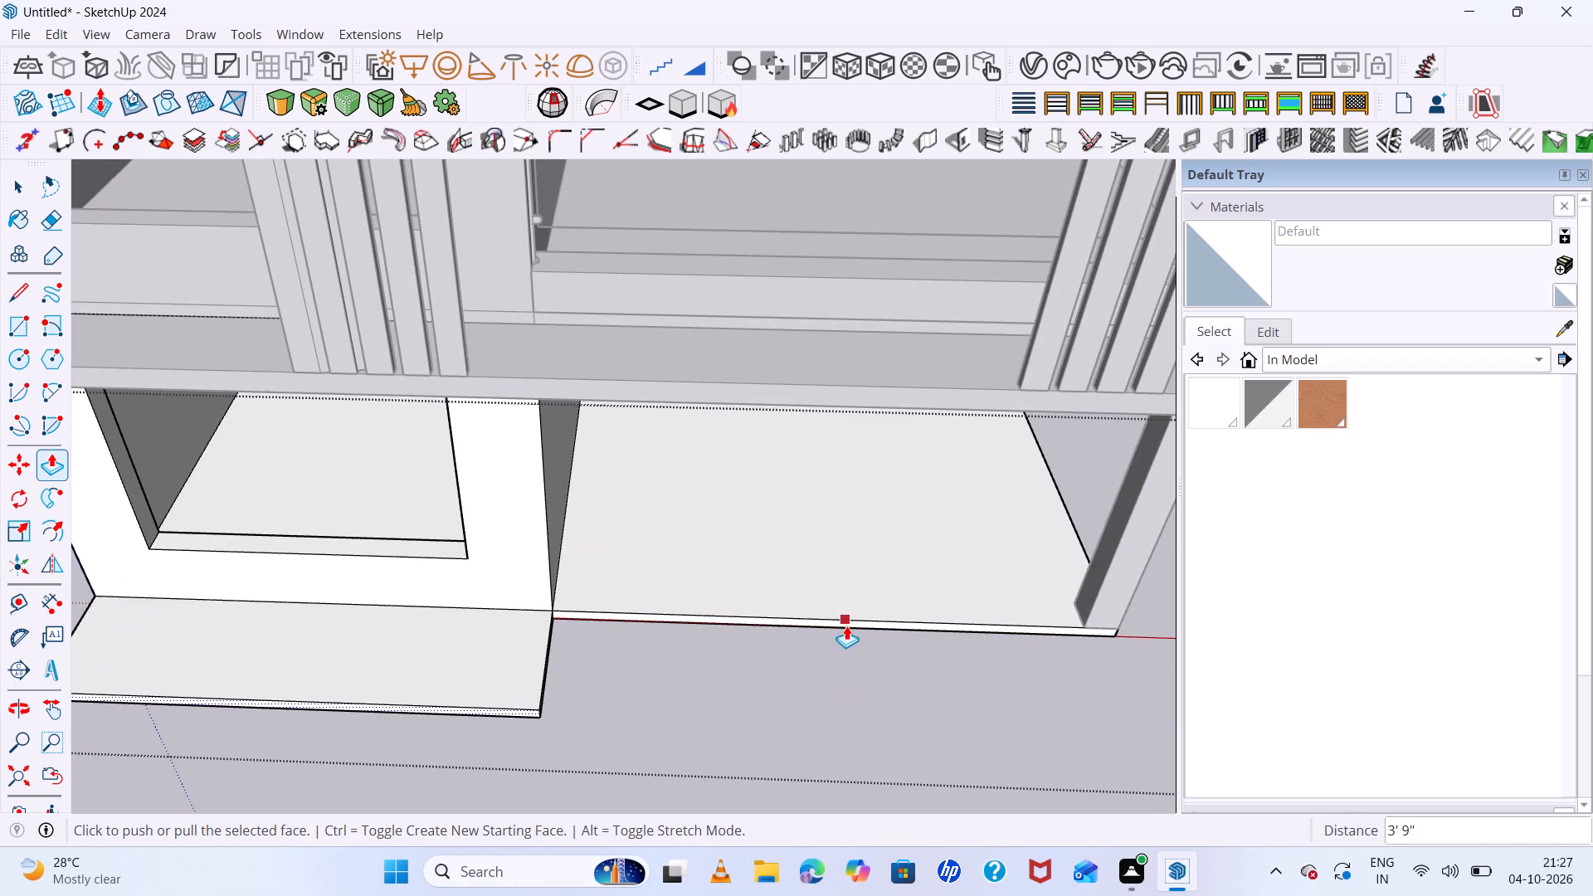
{"action": "scroll", "coordinate": [851, 627], "scroll_direction": "up", "scroll_amount": 5}
{"action": "middle_click_drag", "start_coordinate": [895, 620], "coordinate": [909, 560]}
{"action": "key", "text": "space"}
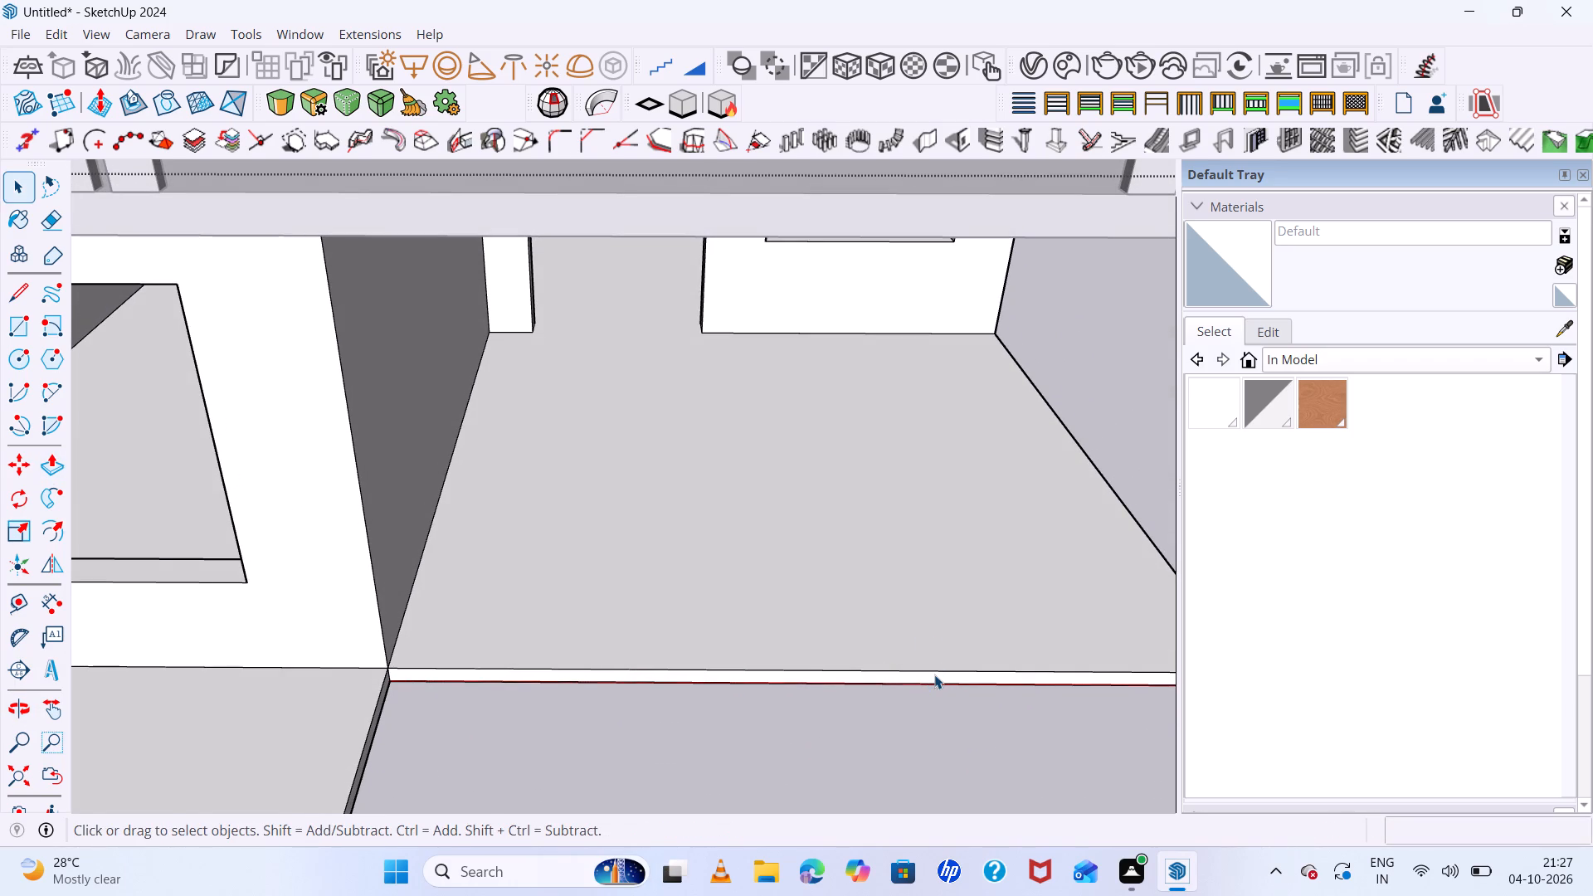
{"action": "left_click", "coordinate": [934, 674]}
{"action": "key", "text": "p"}
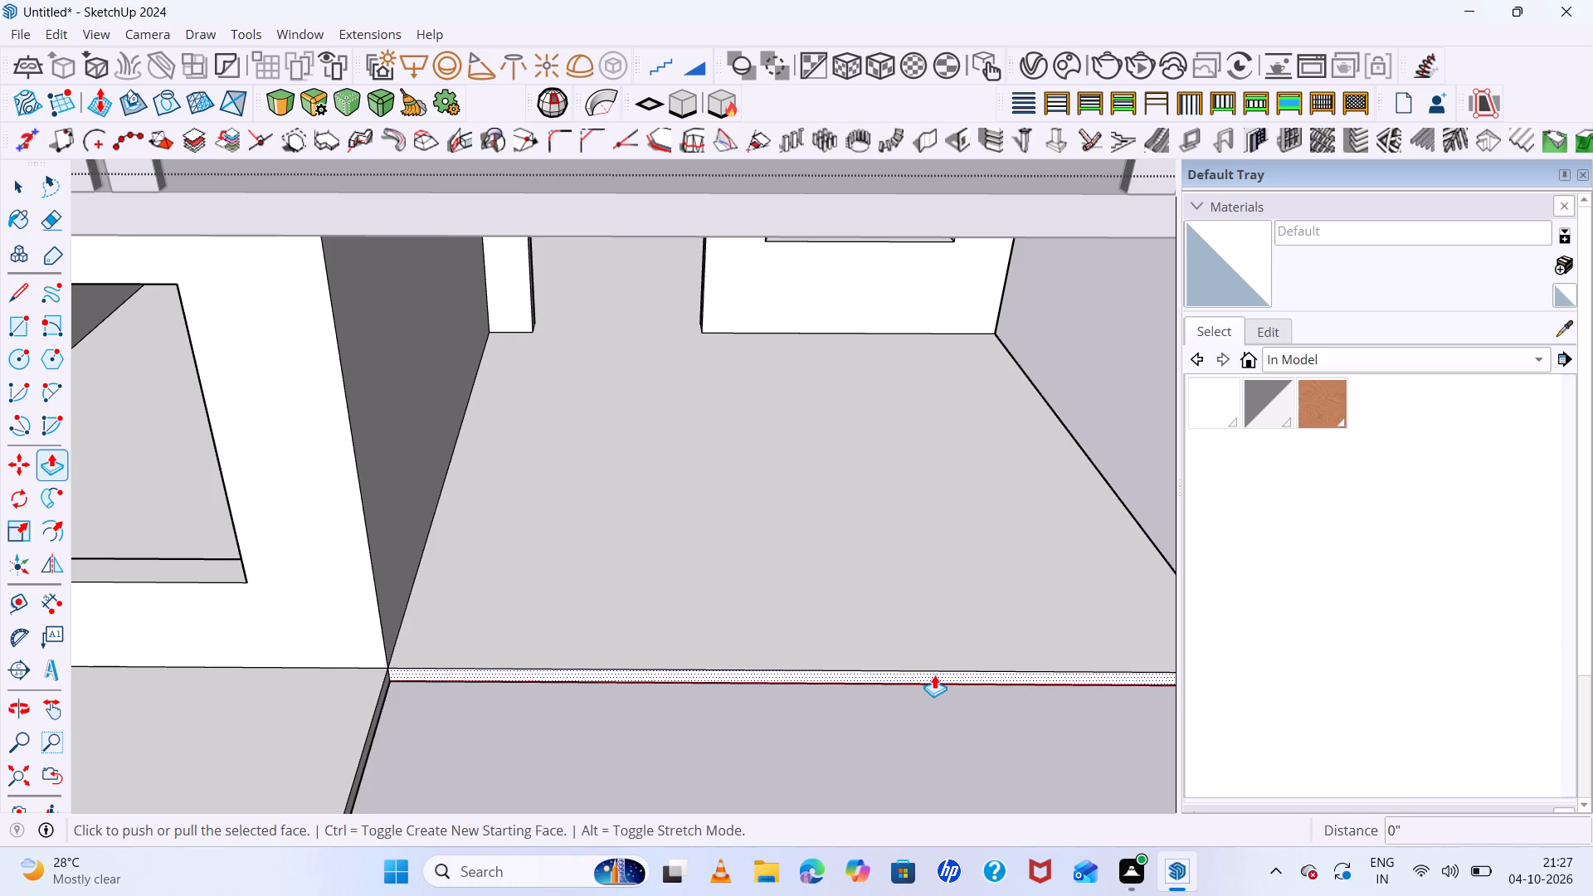
{"action": "double_click", "coordinate": [934, 674]}
Draw a 14' 1" by 6" rectangle on the ground along the front edge of the window-side platform.
{"action": "scroll", "coordinate": [860, 644], "scroll_direction": "down", "scroll_amount": 12}
{"action": "middle_click_drag", "start_coordinate": [861, 696], "coordinate": [1001, 713]}
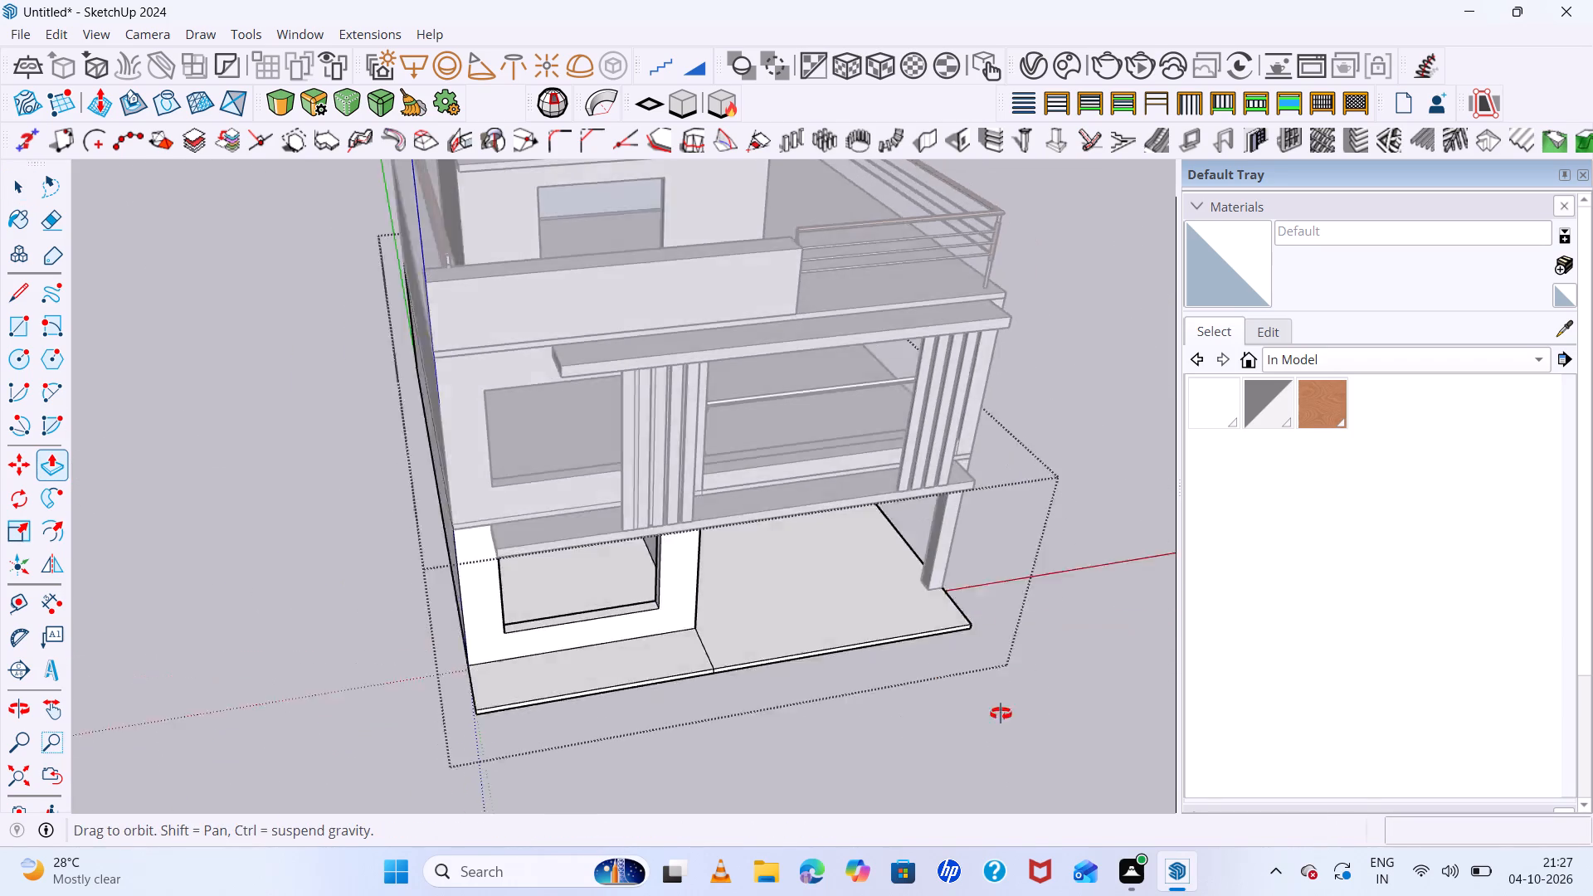
{"action": "middle_click_drag", "start_coordinate": [1001, 713], "coordinate": [812, 565]}
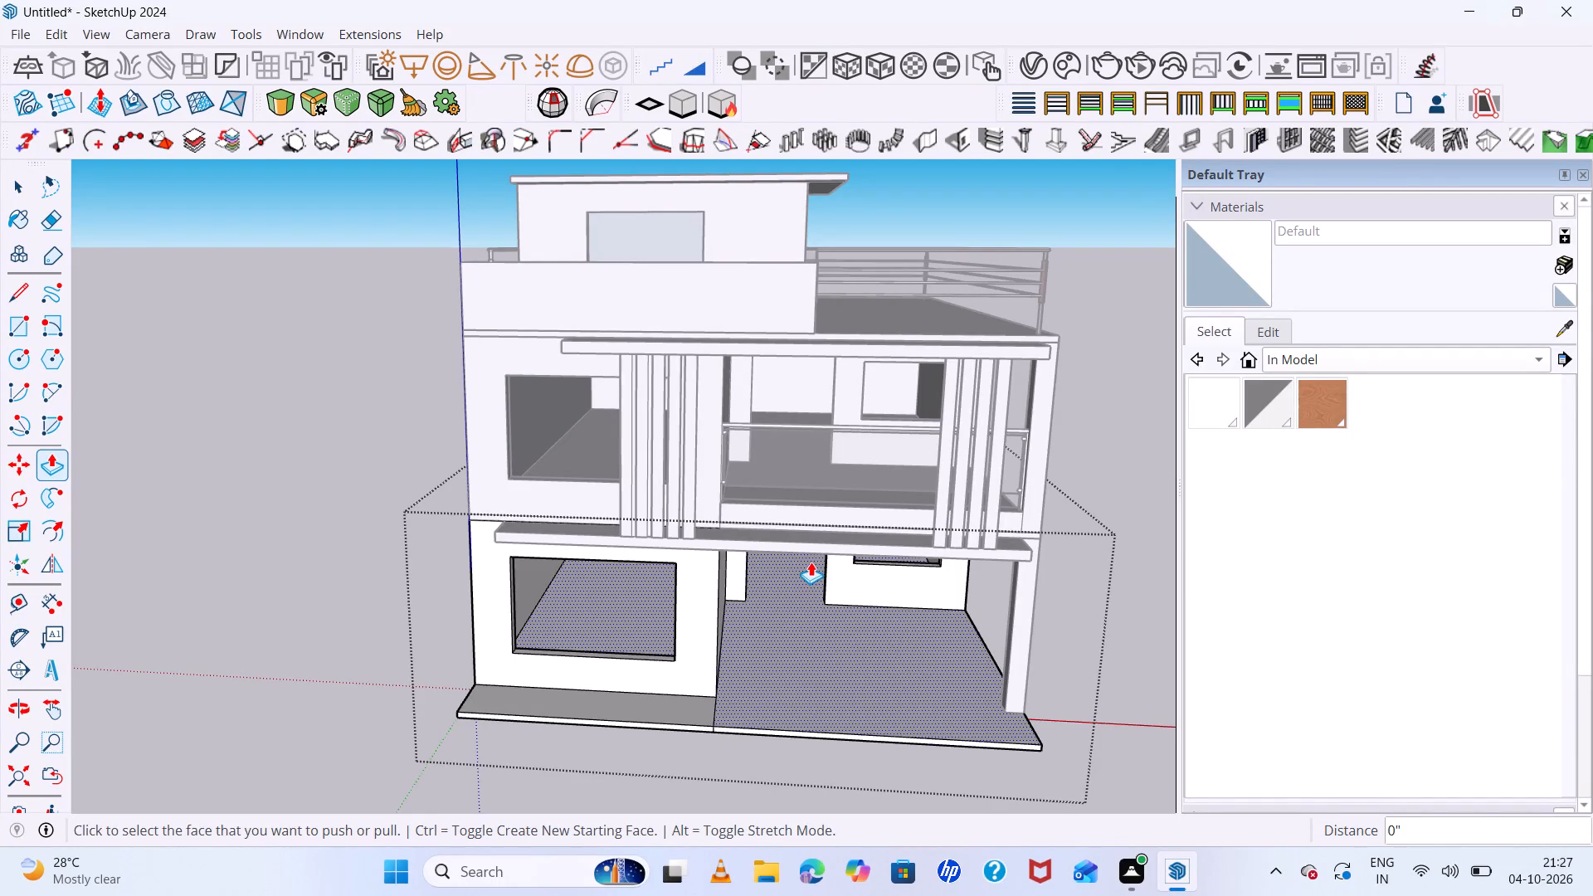
{"action": "scroll", "coordinate": [722, 603], "scroll_direction": "down", "scroll_amount": 2}
{"action": "middle_click_drag", "start_coordinate": [701, 625], "coordinate": [831, 681]}
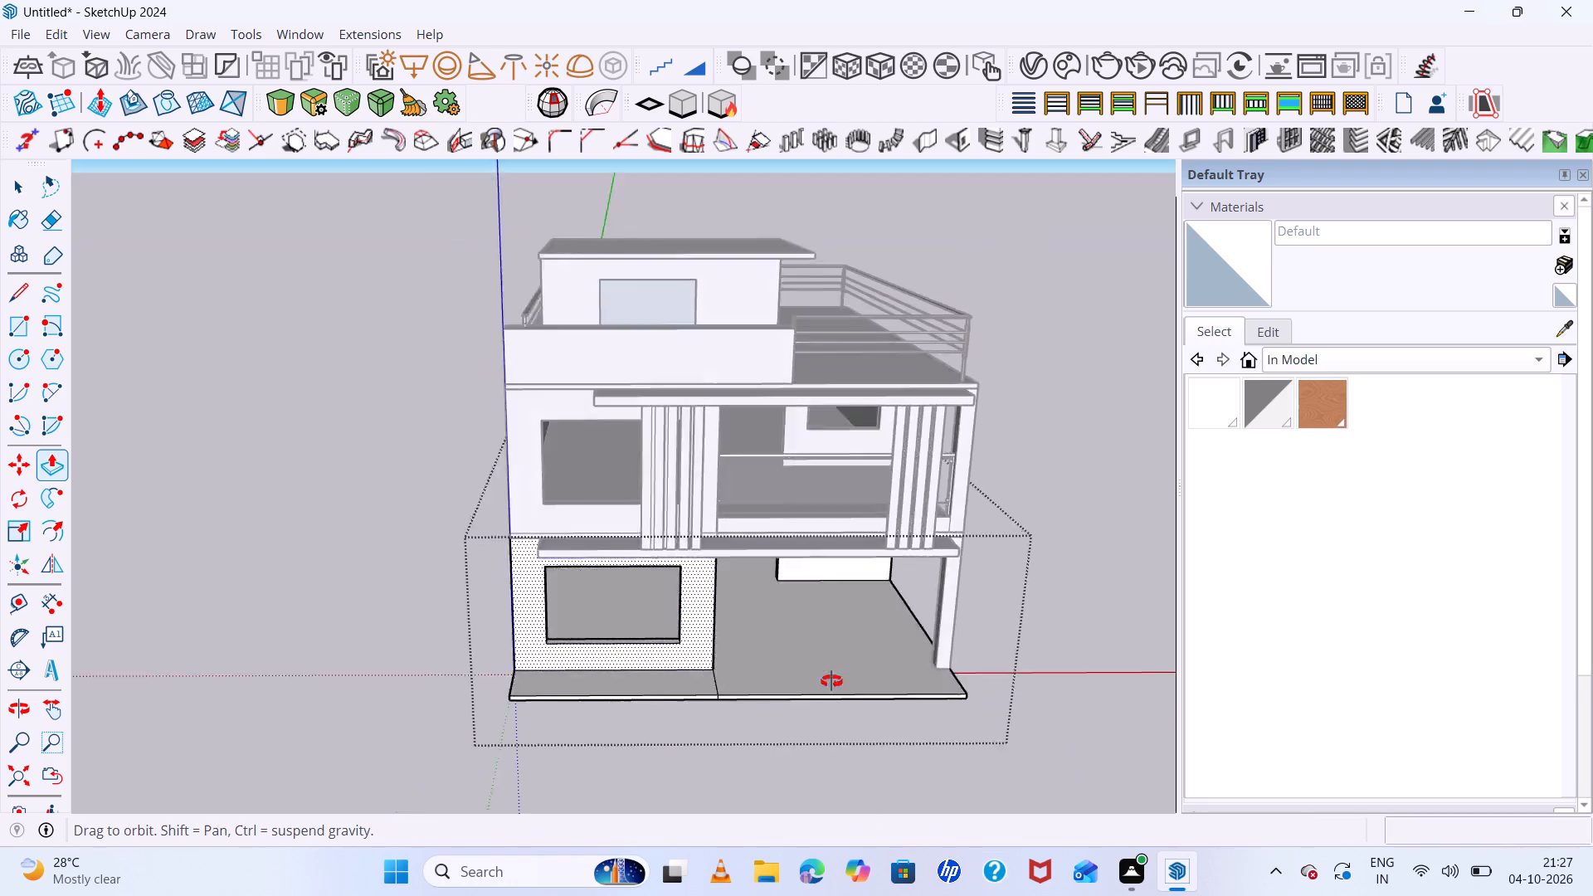
{"action": "middle_click_drag", "start_coordinate": [831, 681], "coordinate": [555, 450]}
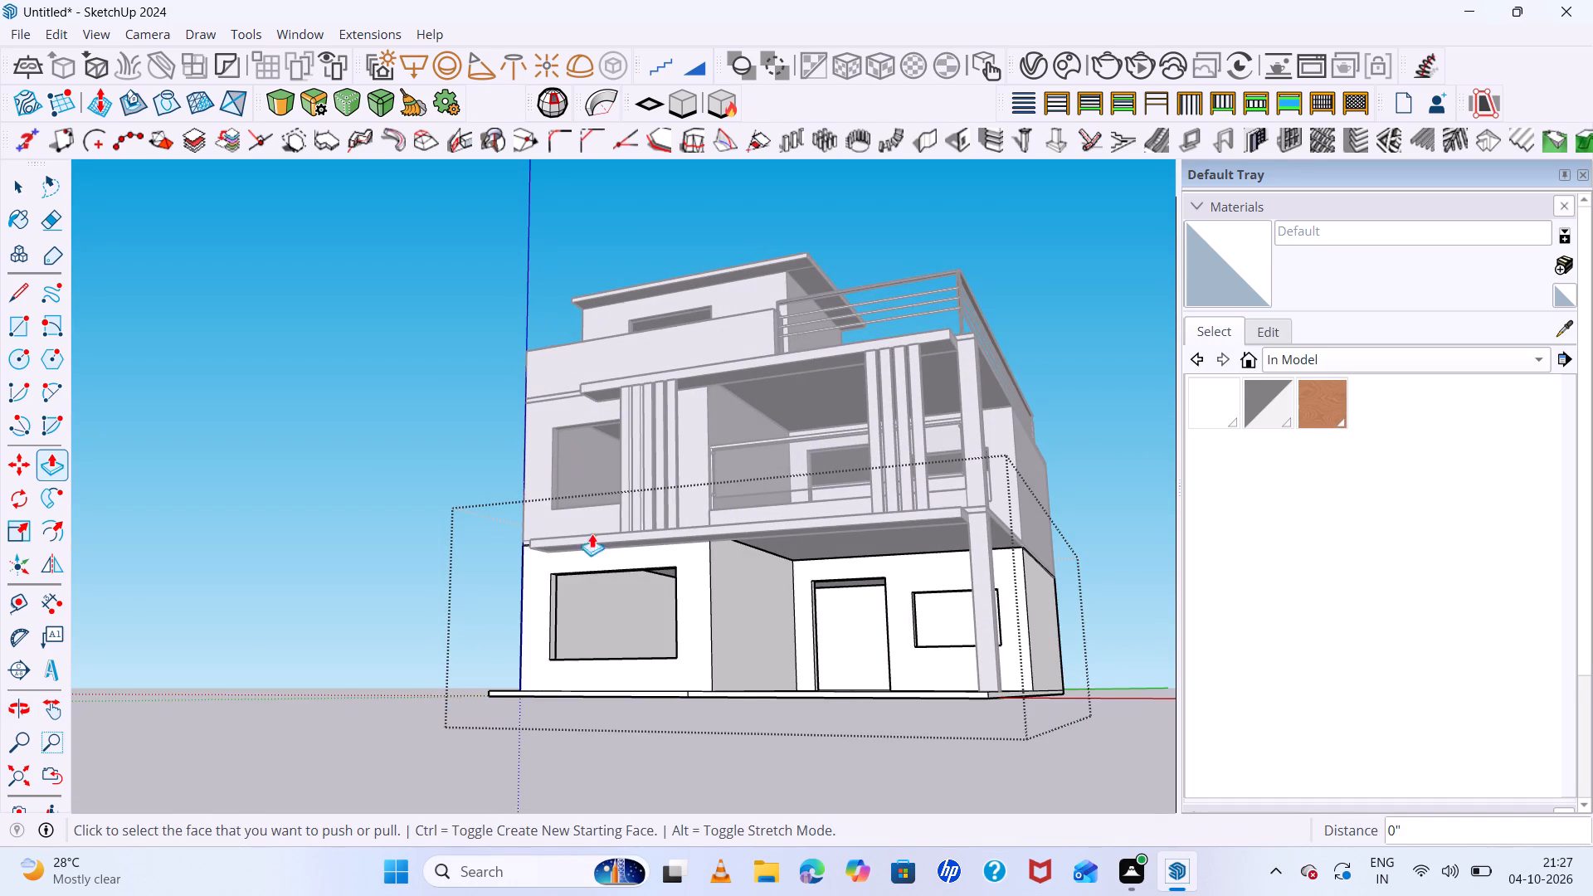
{"action": "middle_click_drag", "start_coordinate": [592, 577], "coordinate": [825, 766]}
{"action": "scroll", "coordinate": [656, 682], "scroll_direction": "up", "scroll_amount": 5}
{"action": "middle_click_drag", "start_coordinate": [642, 726], "coordinate": [652, 774]}
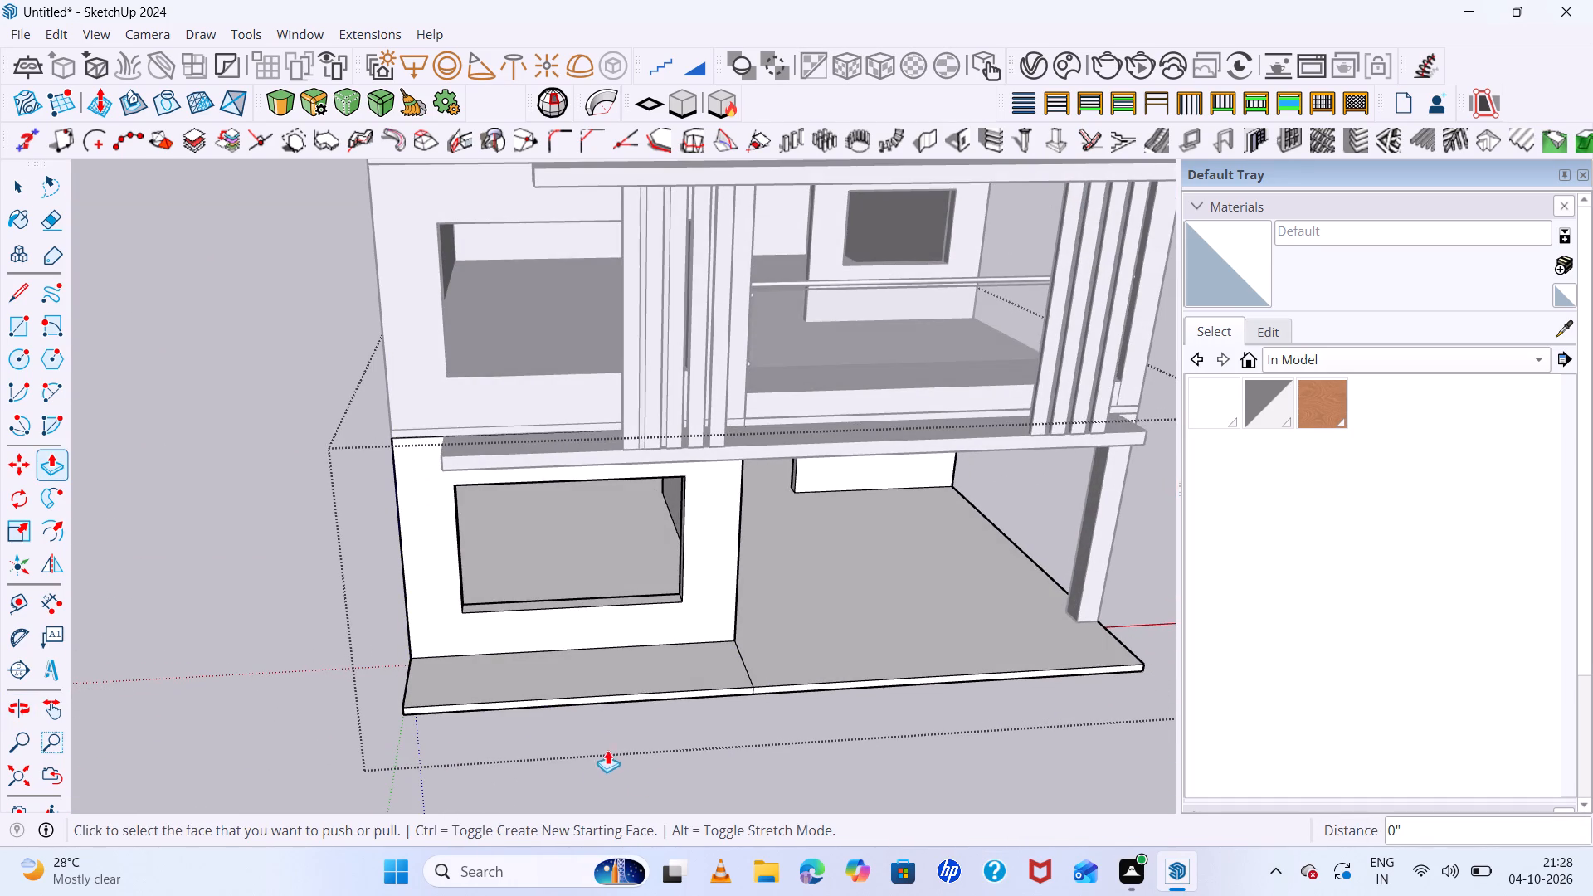
{"action": "key", "text": "r"}
{"action": "scroll", "coordinate": [476, 735], "scroll_direction": "up", "scroll_amount": 5}
{"action": "scroll", "coordinate": [372, 706], "scroll_direction": "up", "scroll_amount": 4}
{"action": "left_click", "coordinate": [371, 705]}
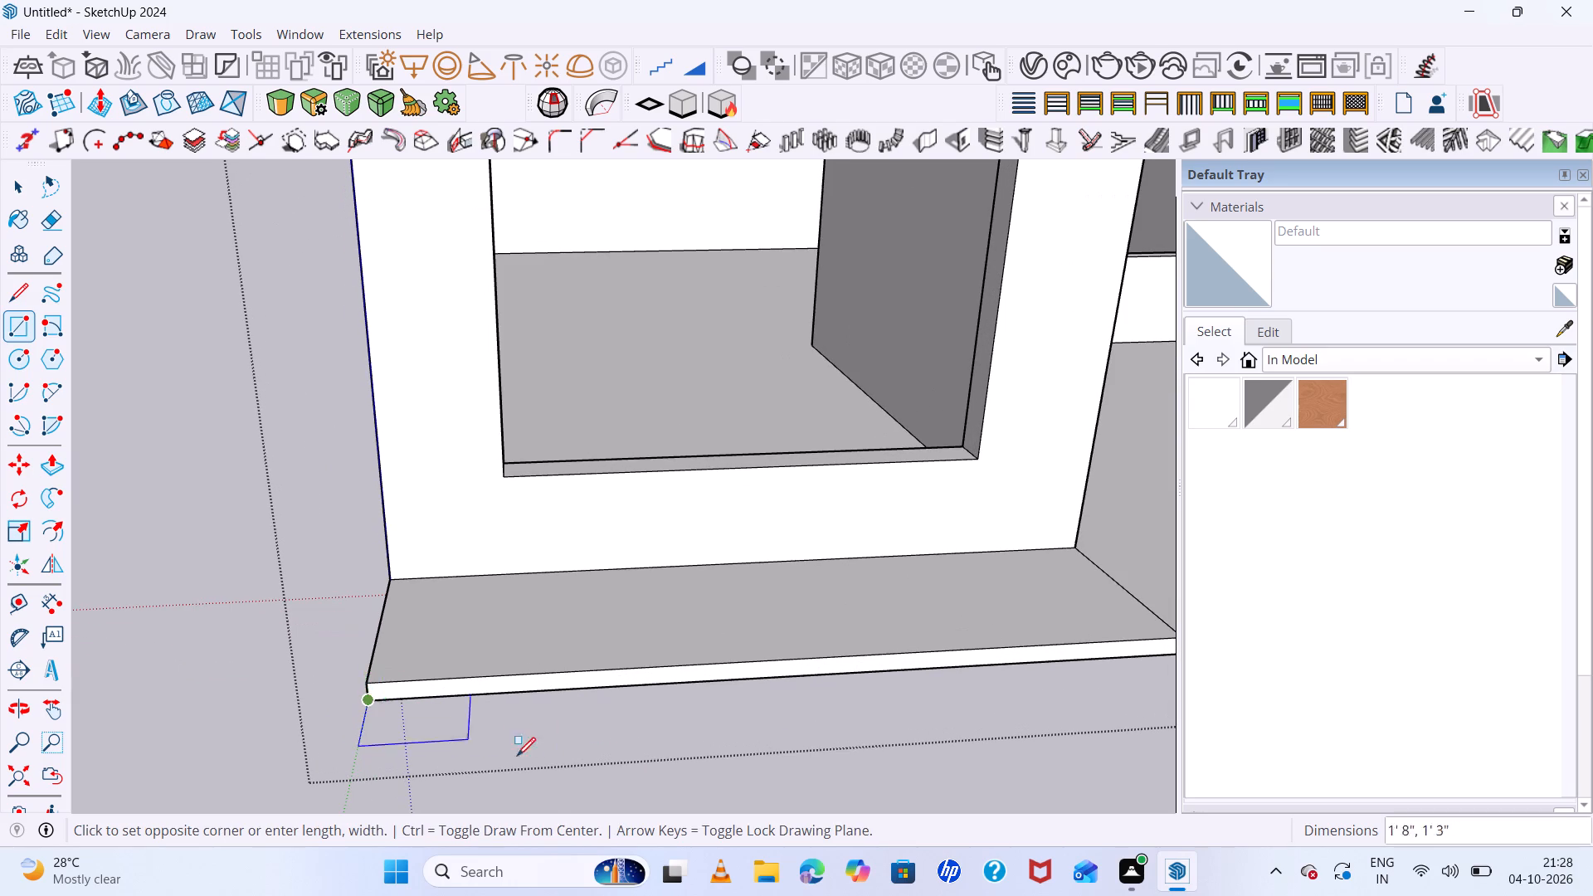
{"action": "scroll", "coordinate": [641, 768], "scroll_direction": "down", "scroll_amount": 6}
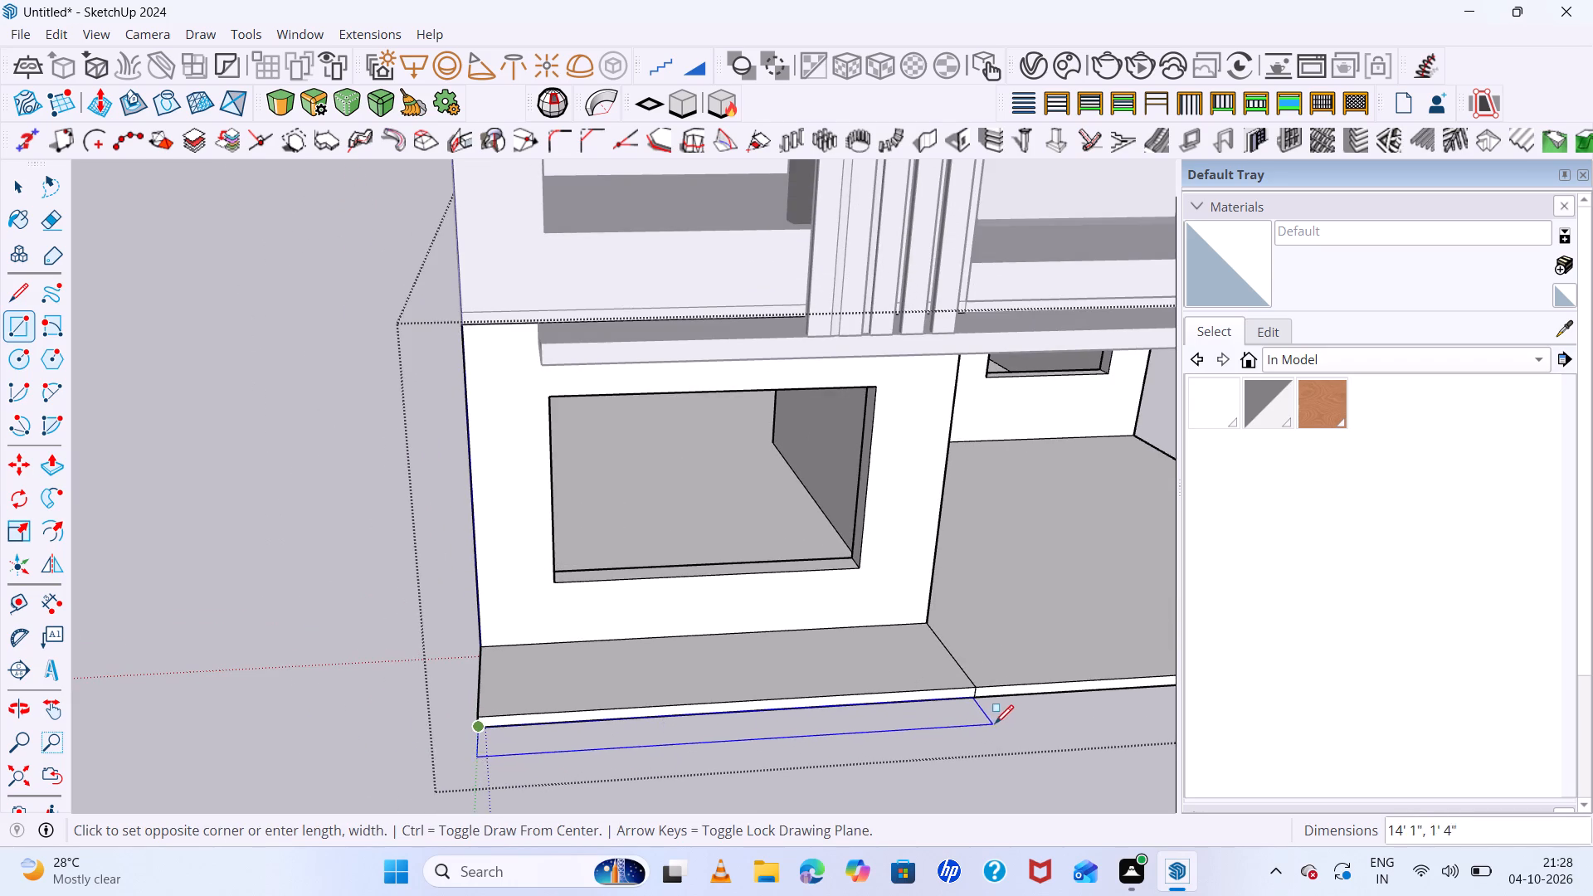
{"action": "scroll", "coordinate": [985, 718], "scroll_direction": "up", "scroll_amount": 5}
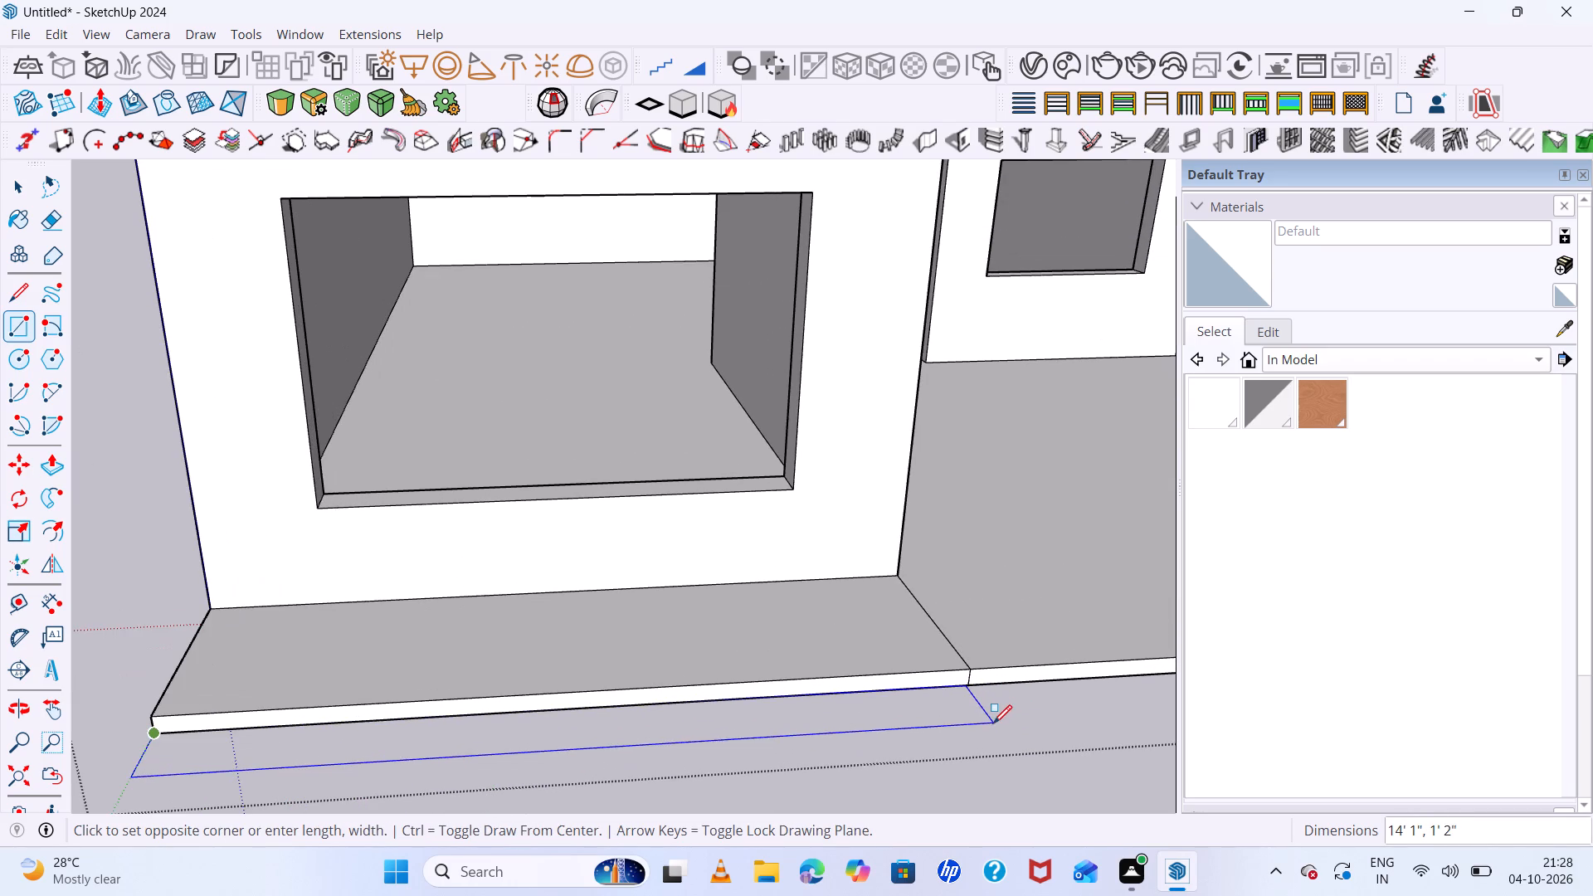
{"action": "scroll", "coordinate": [975, 703], "scroll_direction": "up", "scroll_amount": 5}
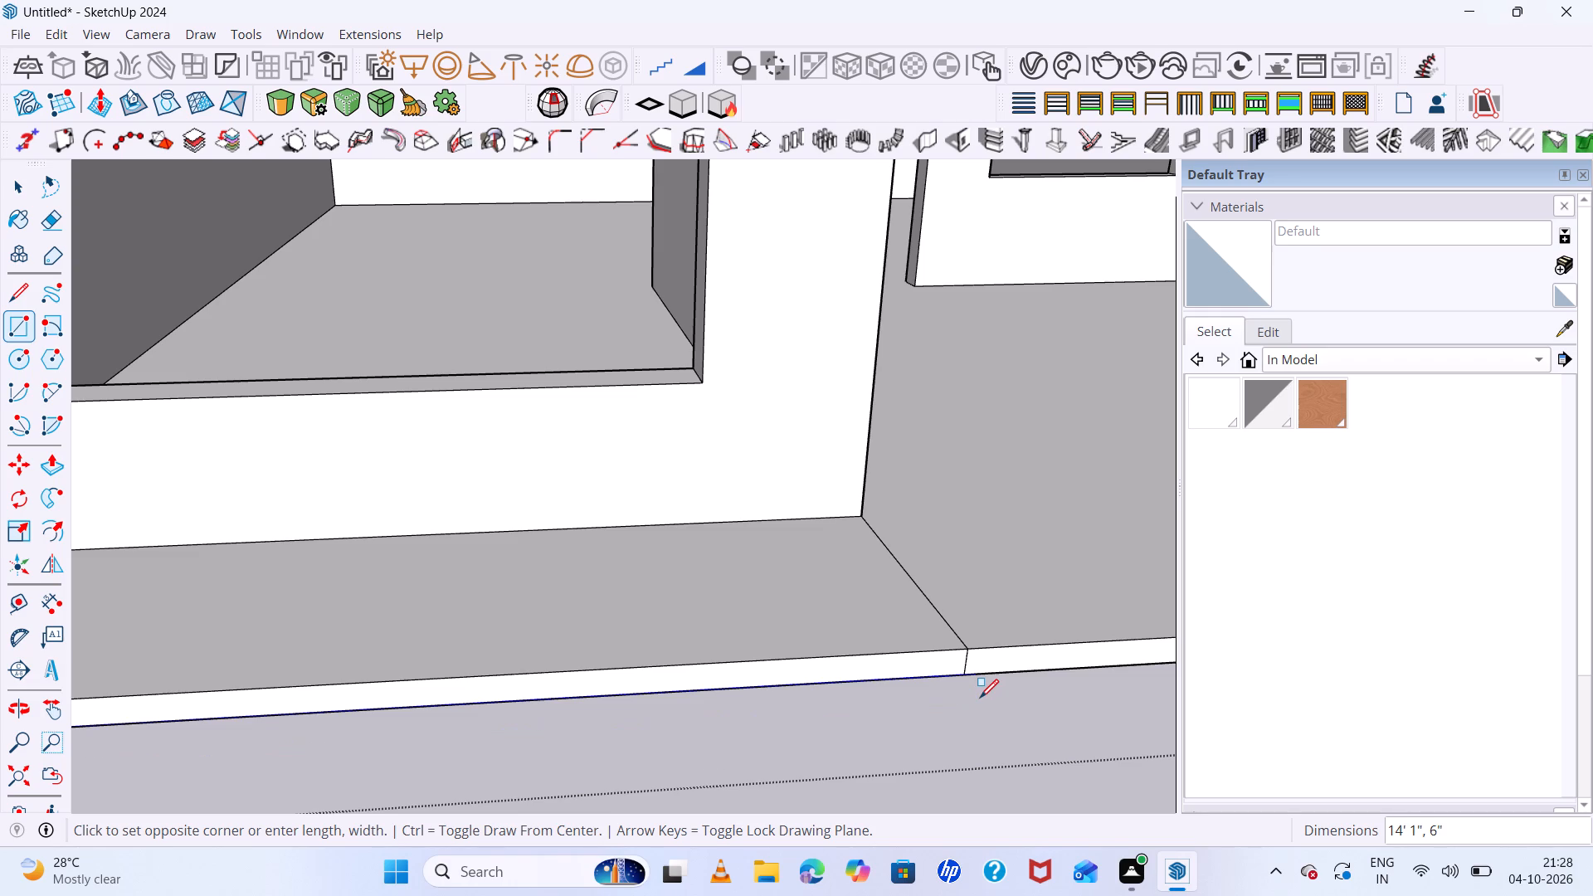
{"action": "left_click", "coordinate": [982, 701]}
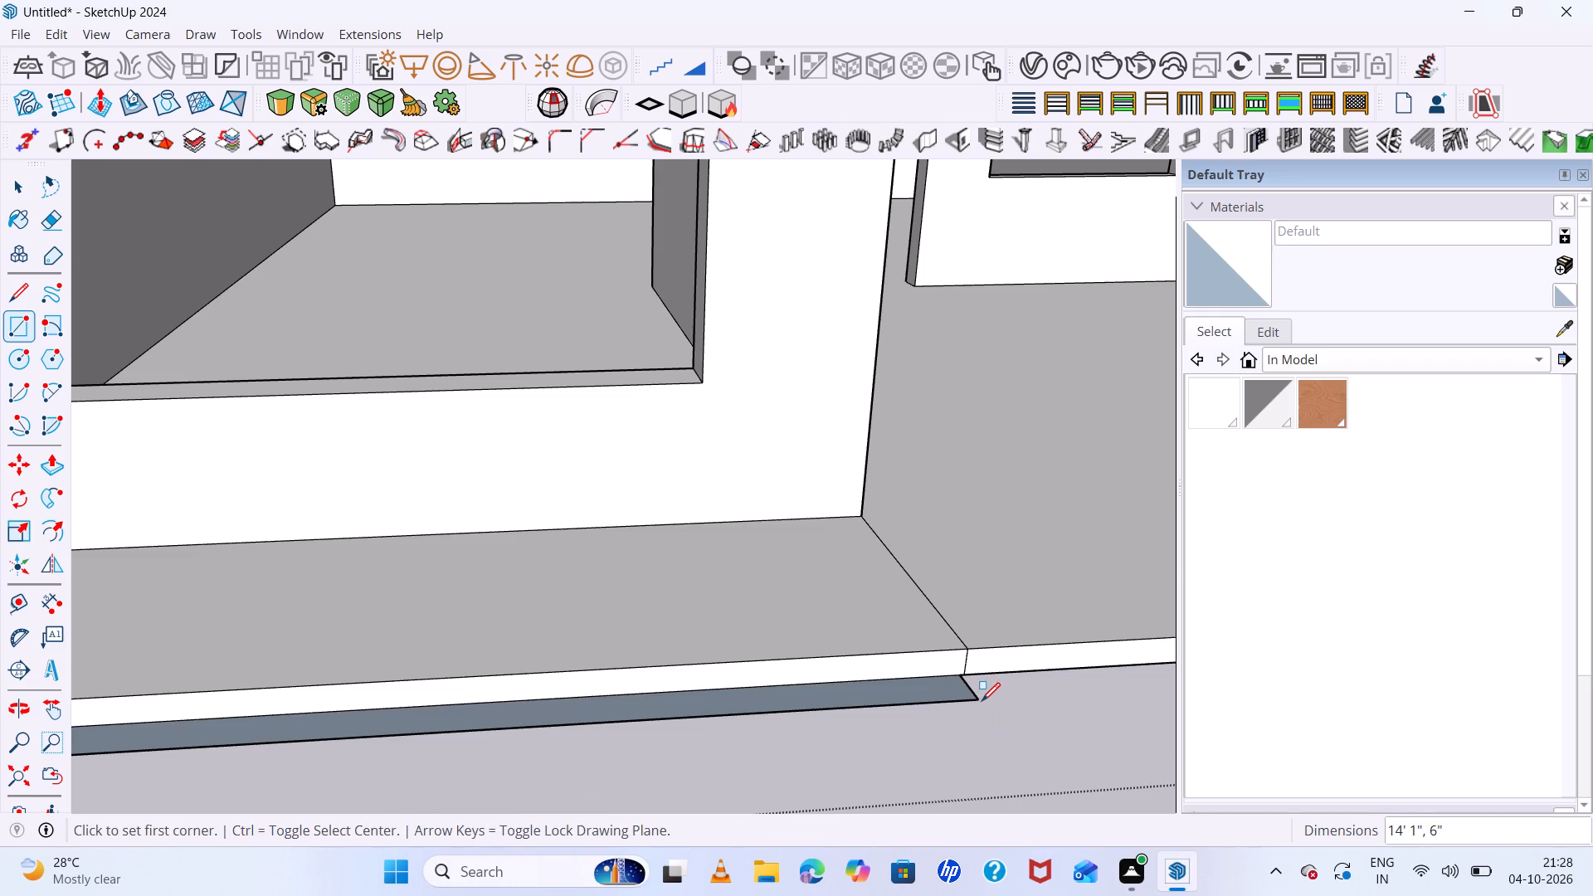
Push/Pull the thin rectangle in front of the platform up 4' to form a low front wall.
{"action": "key", "text": "space"}
{"action": "double_click", "coordinate": [947, 694]}
{"action": "key", "text": "p"}
{"action": "left_click", "coordinate": [945, 694]}
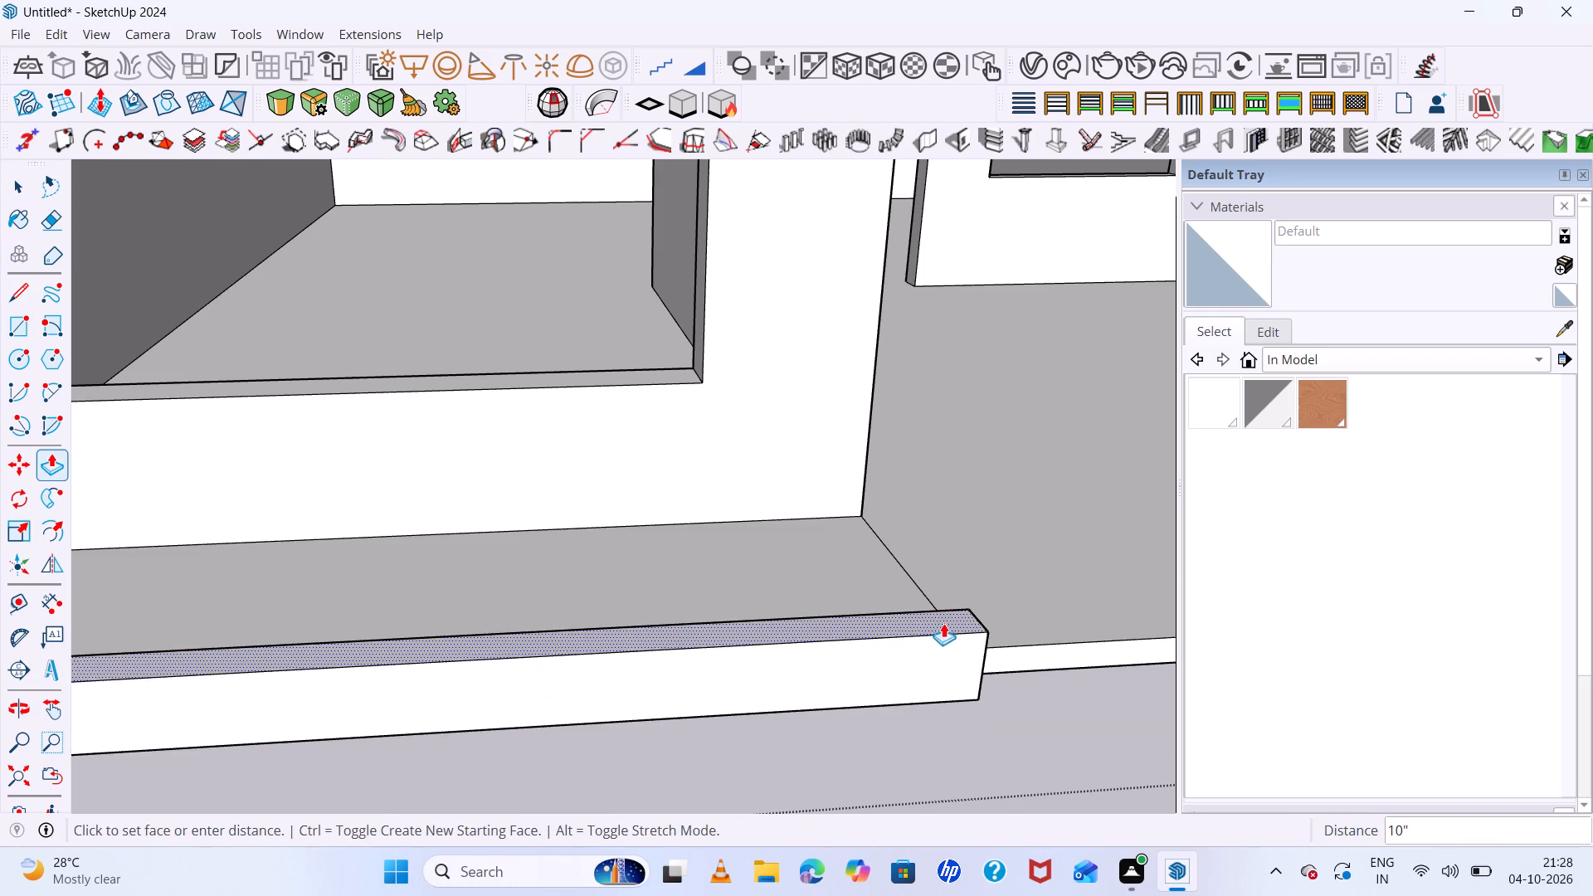
{"action": "type", "text": "4'"}
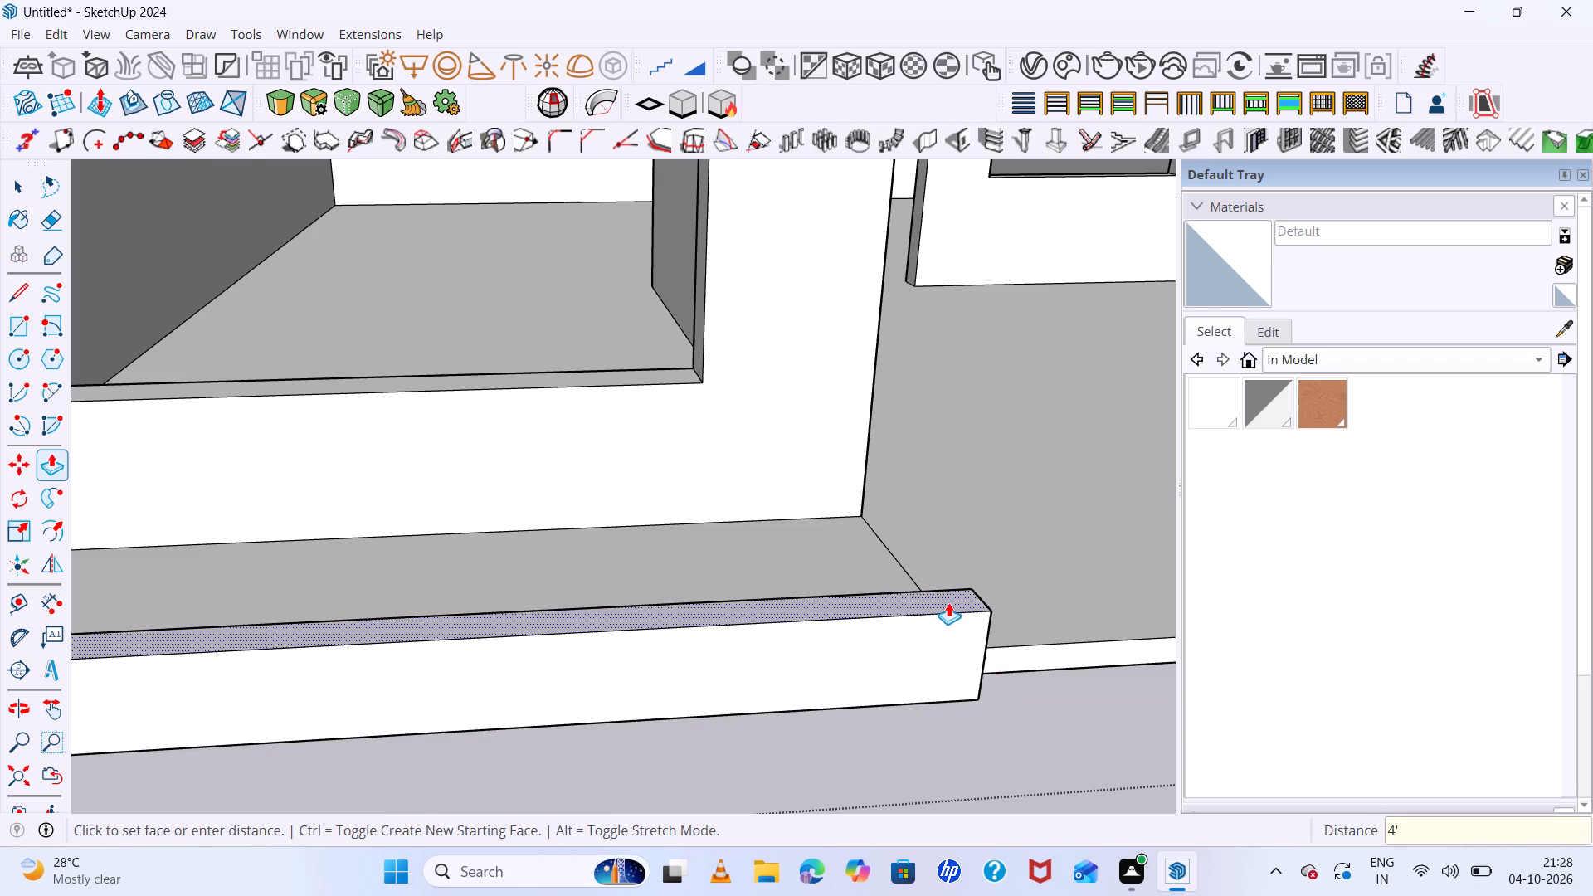
{"action": "key", "text": "Return"}
Draw two nested L-shaped outlines on the low wall's front face, from its open-floor side edge, with verticals about 3' and 2' 3" down to the base.
{"action": "scroll", "coordinate": [1206, 797], "scroll_direction": "down", "scroll_amount": 13}
{"action": "middle_click_drag", "start_coordinate": [816, 678], "coordinate": [965, 504]}
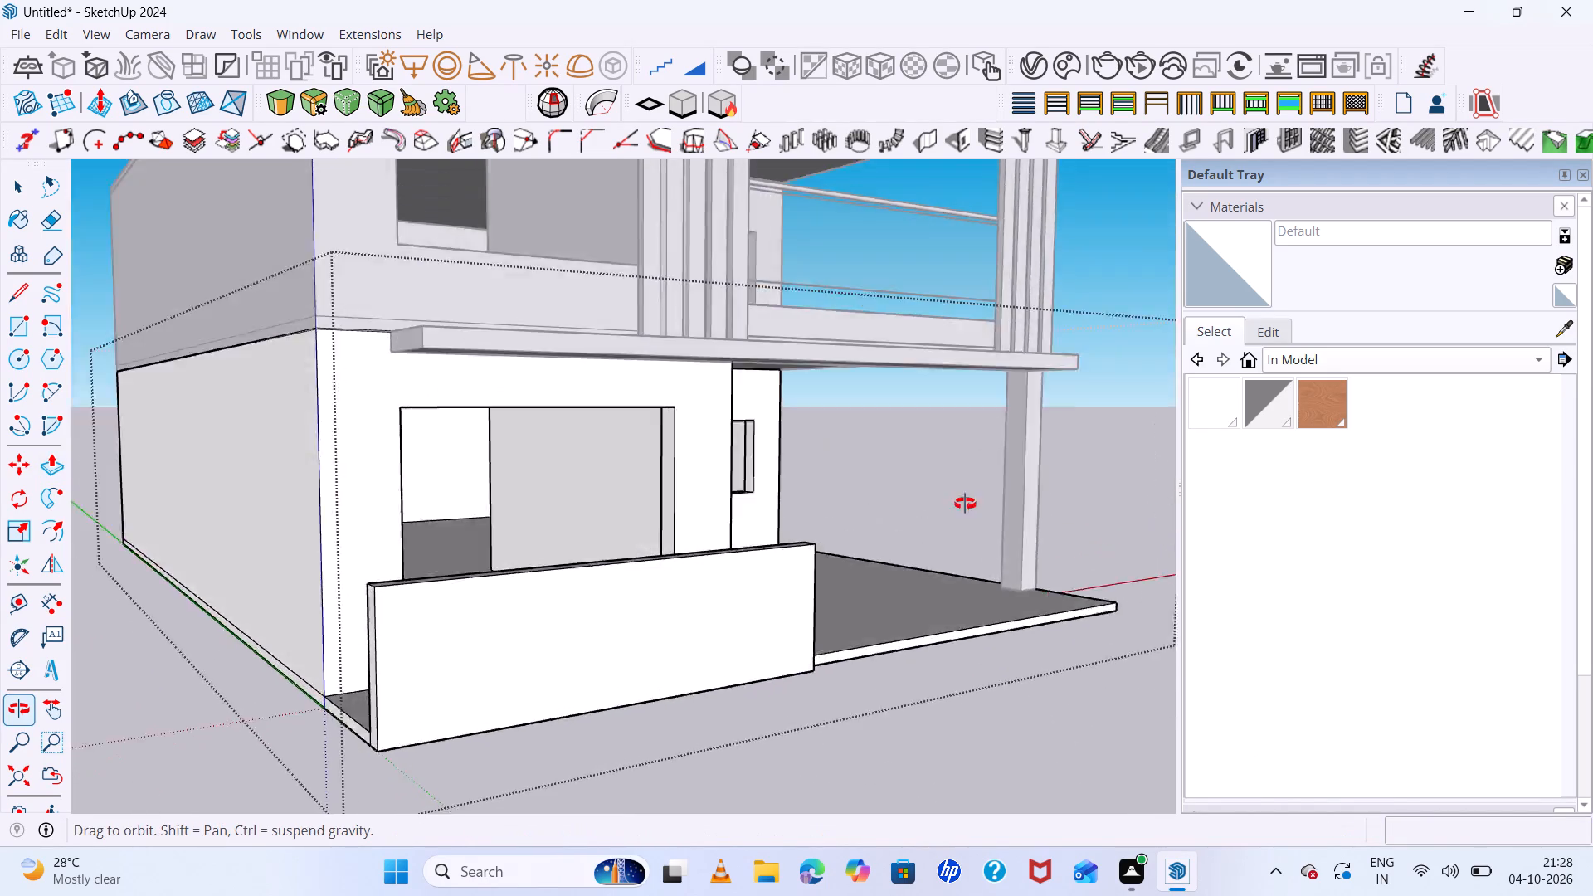
{"action": "middle_click_drag", "start_coordinate": [965, 504], "coordinate": [906, 468]}
{"action": "middle_click", "coordinate": [906, 468]}
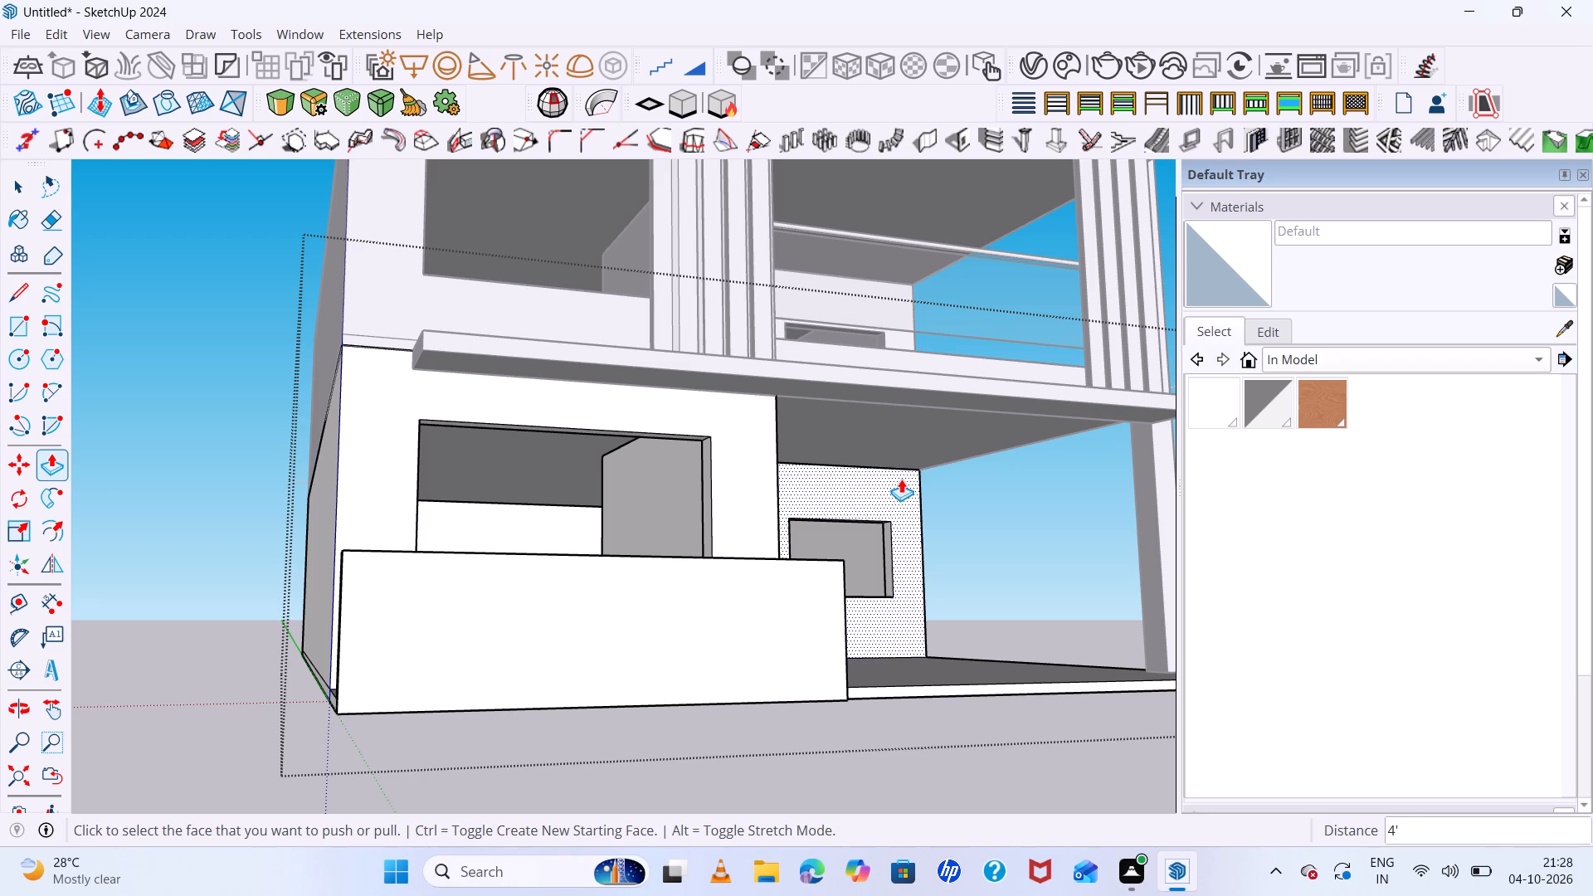
{"action": "scroll", "coordinate": [862, 598], "scroll_direction": "down", "scroll_amount": 3}
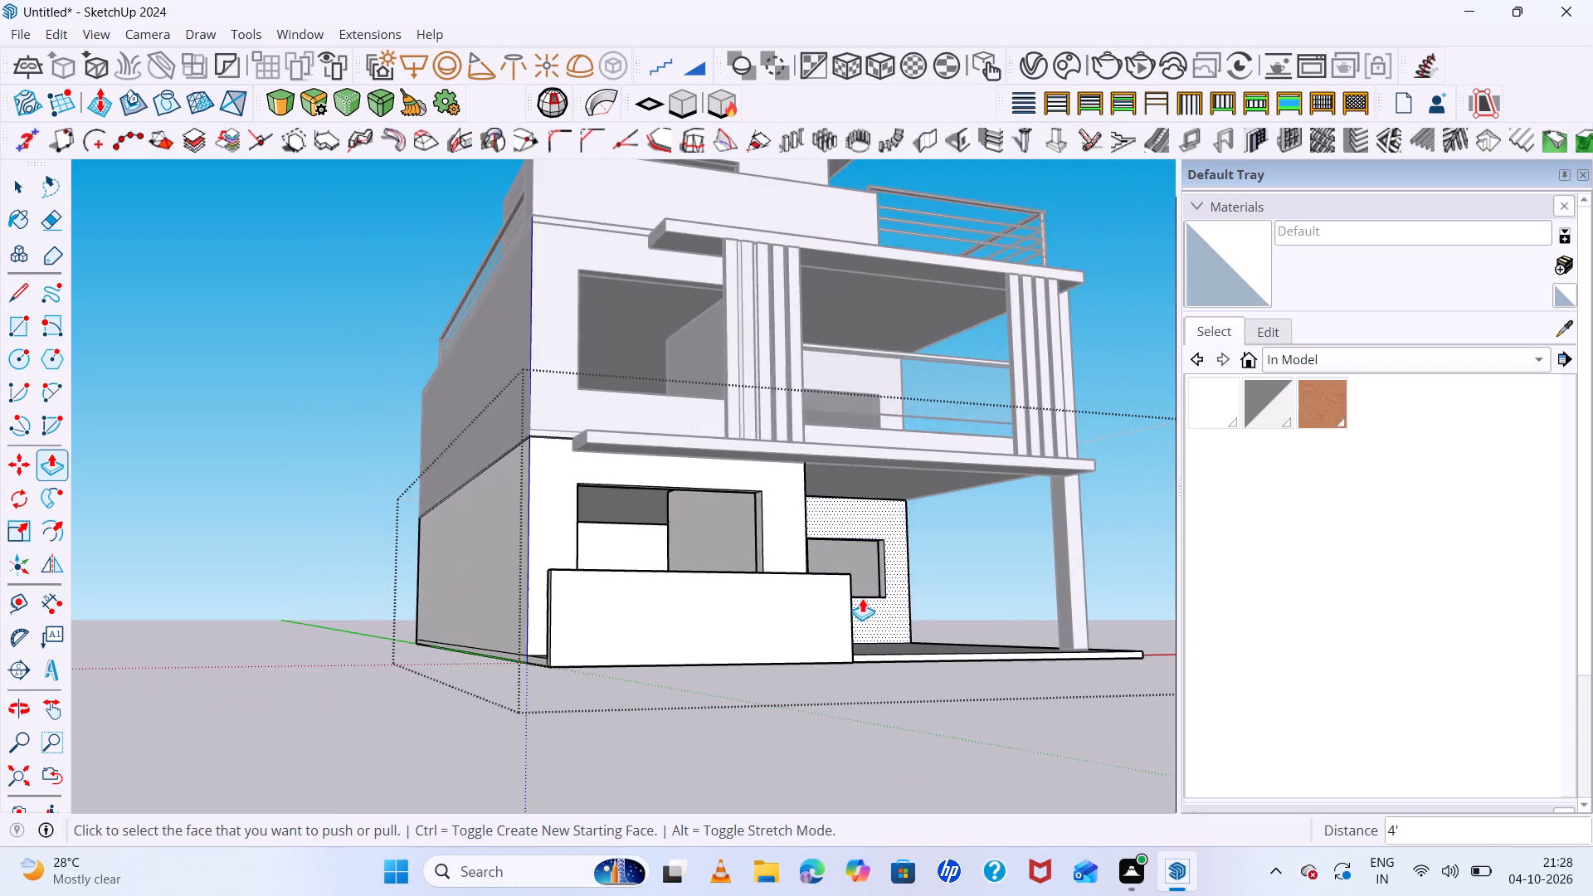
{"action": "scroll", "coordinate": [829, 603], "scroll_direction": "down", "scroll_amount": 4}
{"action": "middle_click_drag", "start_coordinate": [972, 635], "coordinate": [828, 728]}
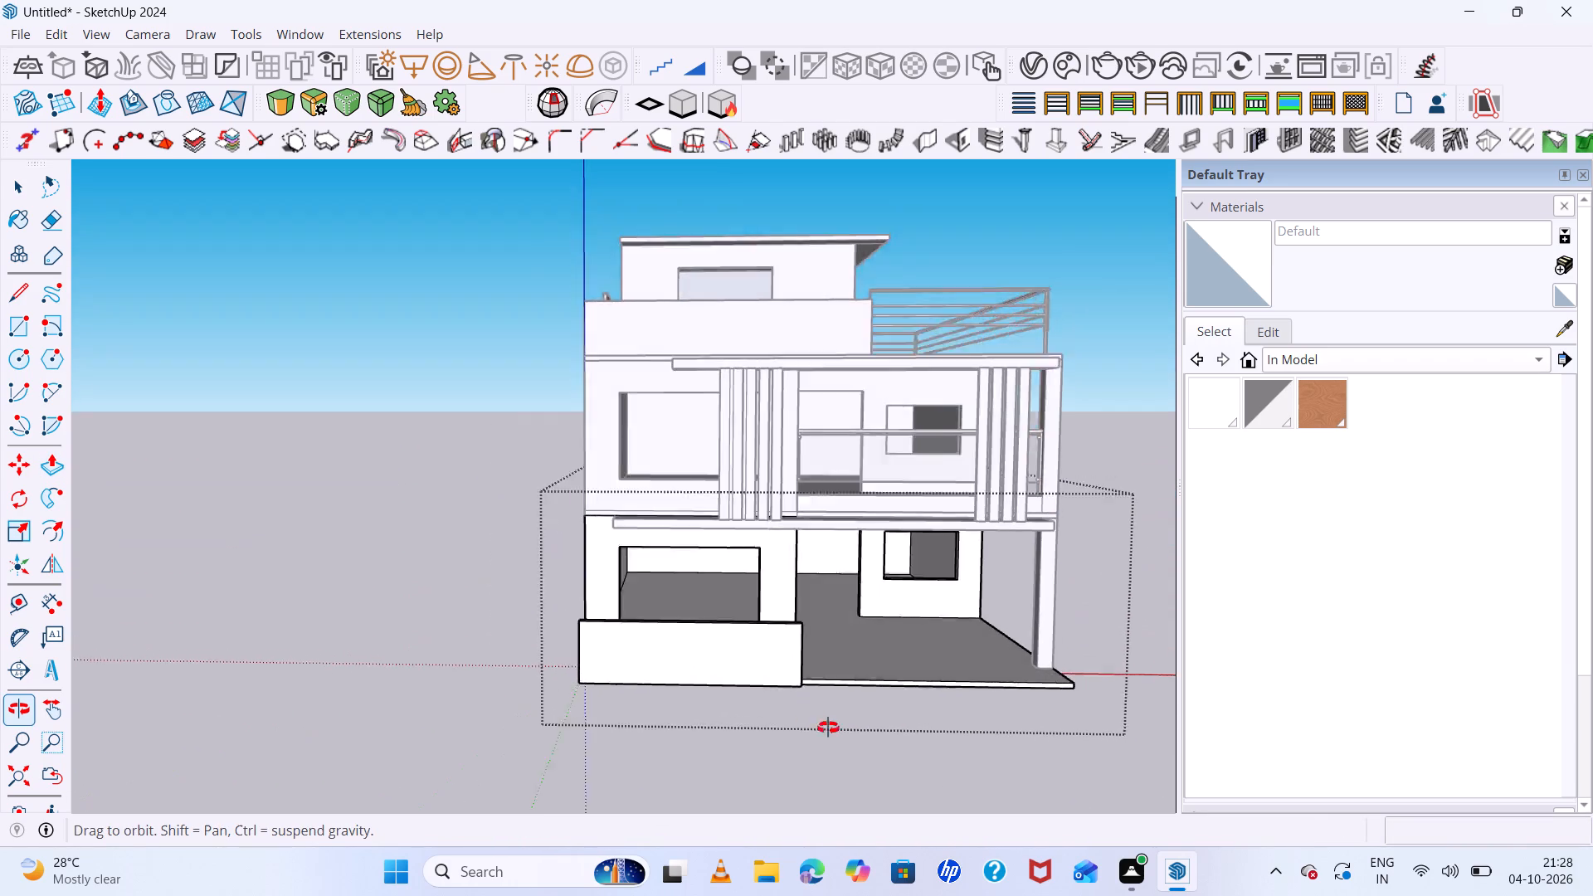
{"action": "middle_click_drag", "start_coordinate": [828, 728], "coordinate": [868, 748]}
{"action": "middle_click", "coordinate": [868, 748]}
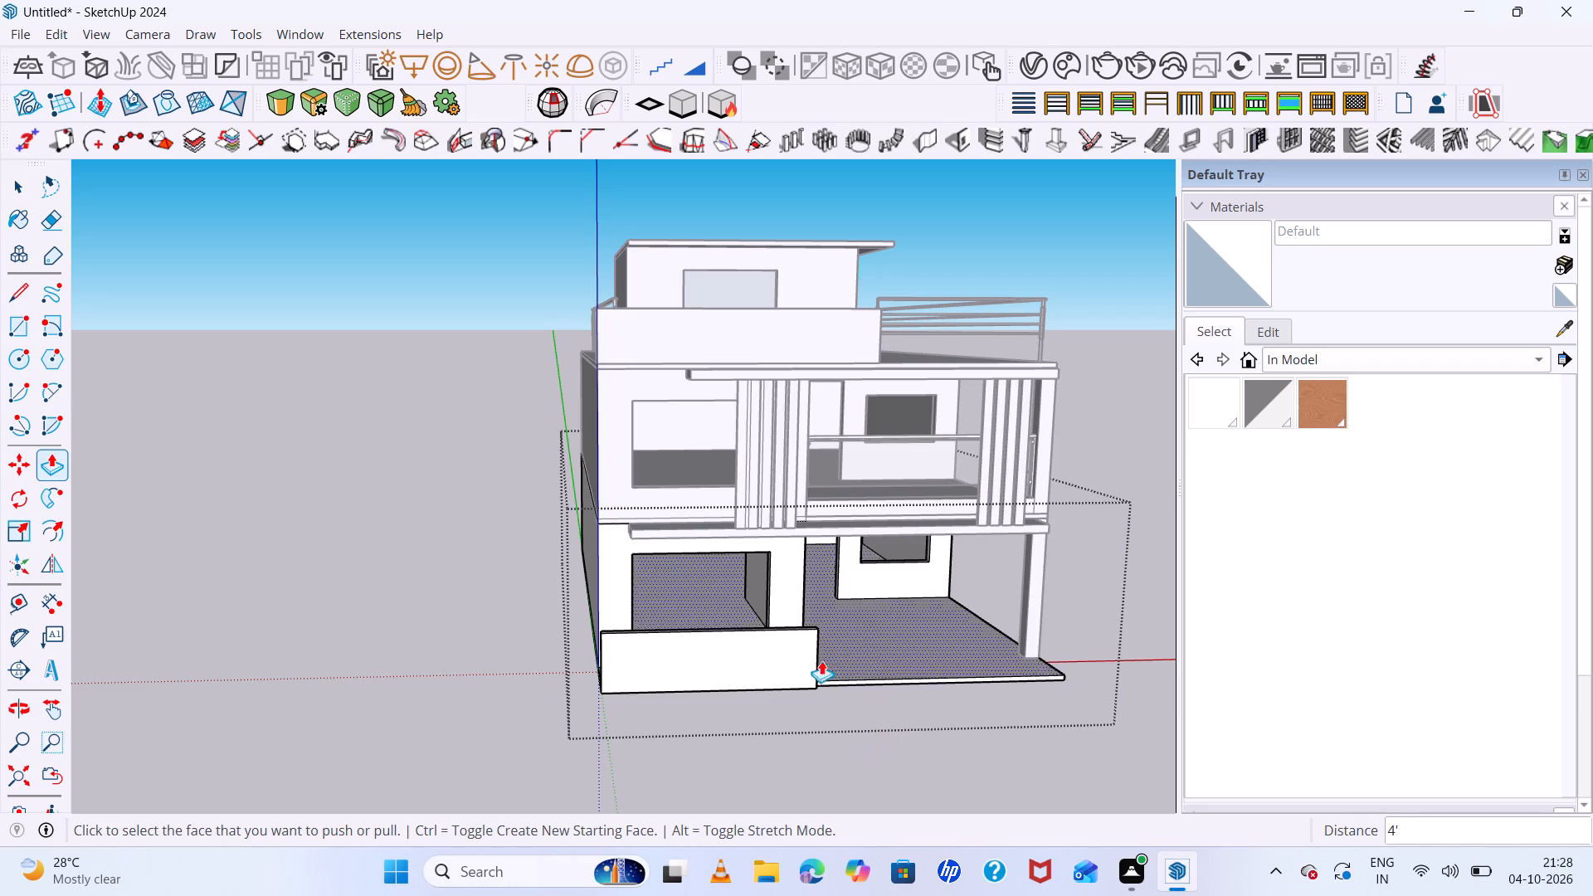
{"action": "scroll", "coordinate": [821, 660], "scroll_direction": "up", "scroll_amount": 4}
{"action": "middle_click_drag", "start_coordinate": [877, 624], "coordinate": [879, 587]}
{"action": "middle_click", "coordinate": [879, 587]}
{"action": "key", "text": "l"}
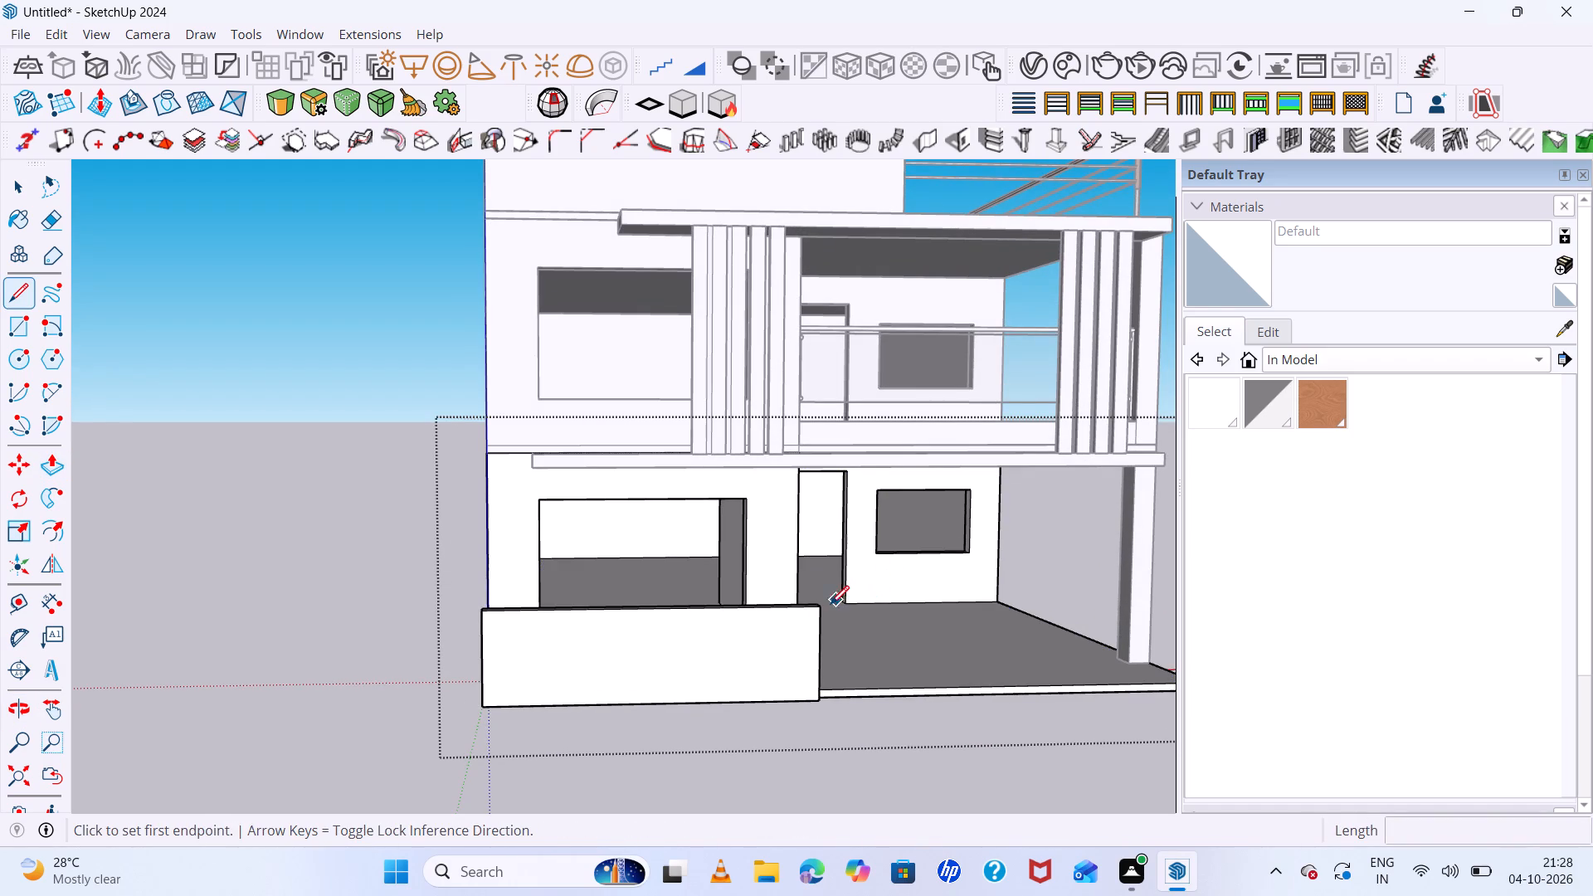
{"action": "left_click", "coordinate": [821, 630]}
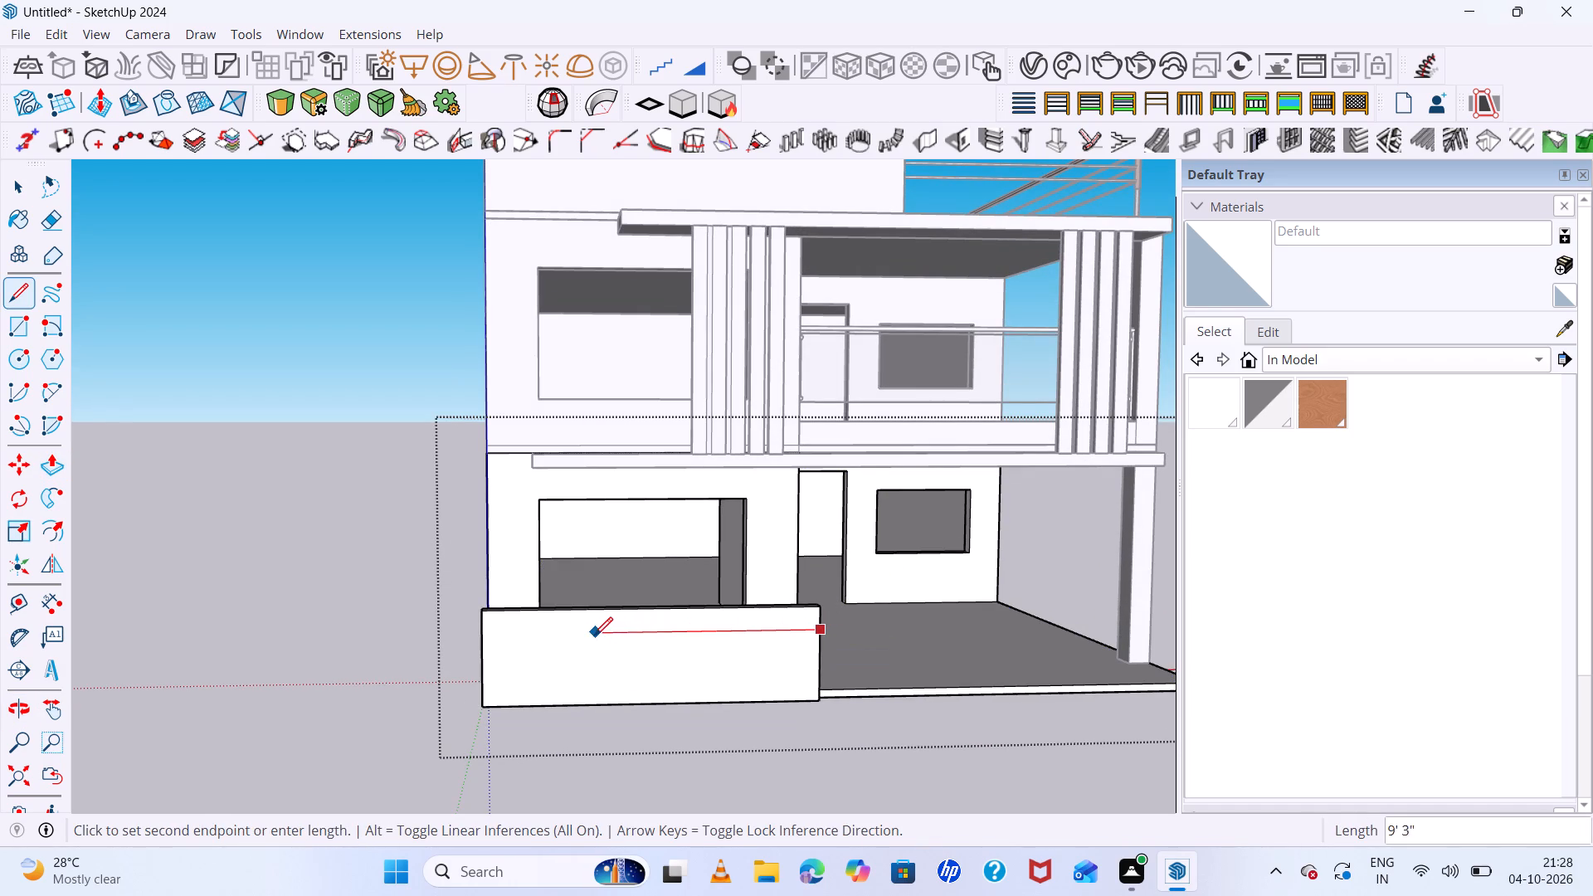
{"action": "left_click", "coordinate": [588, 635]}
{"action": "left_click", "coordinate": [583, 708]}
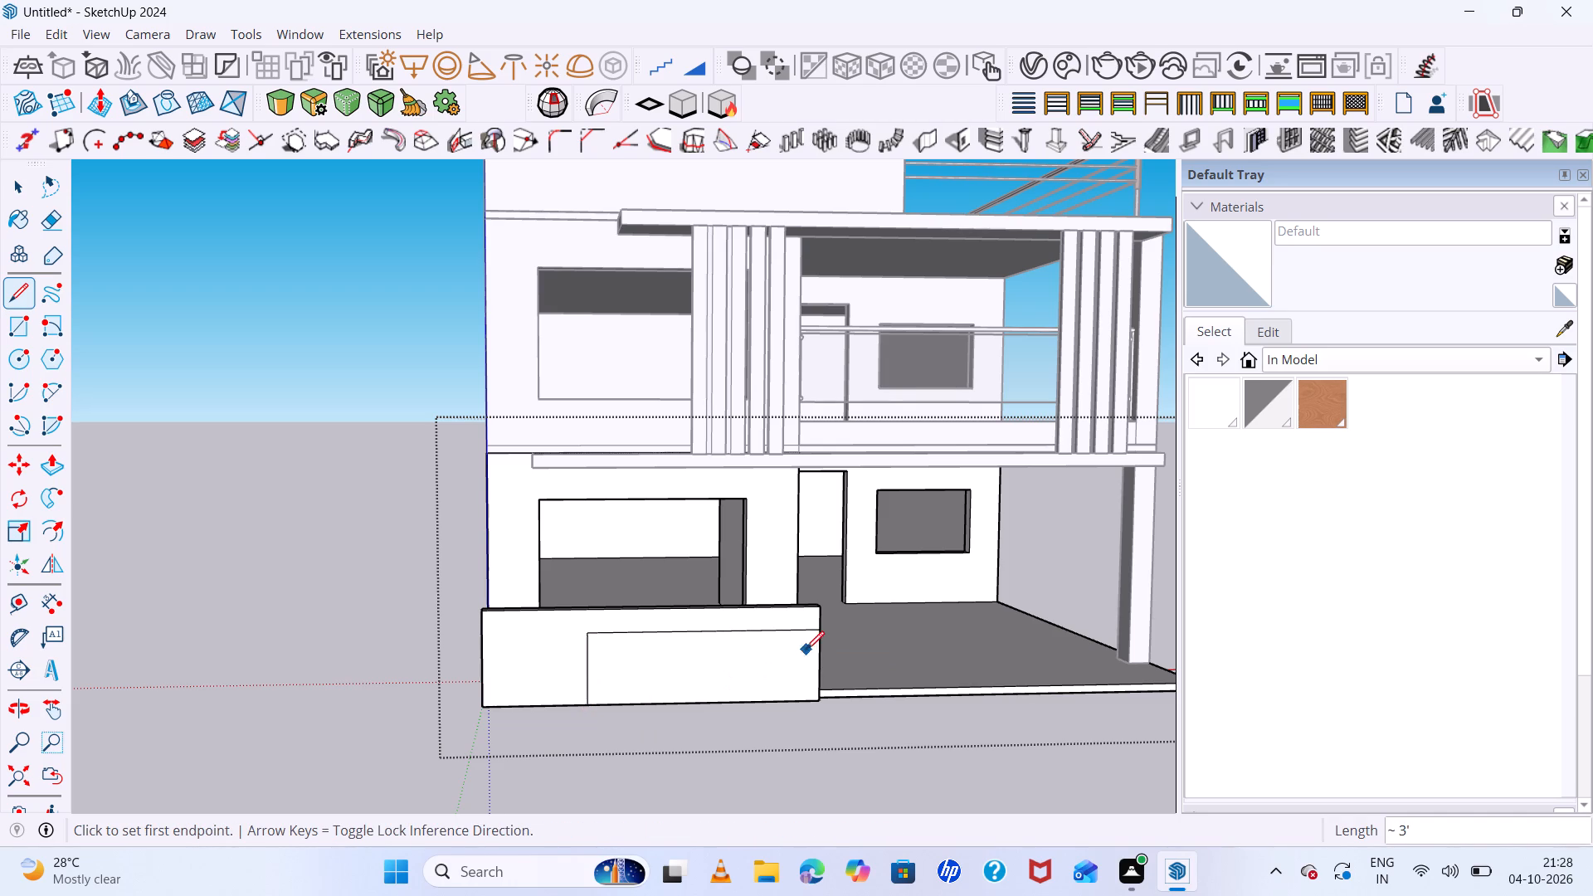
{"action": "left_click", "coordinate": [818, 648]}
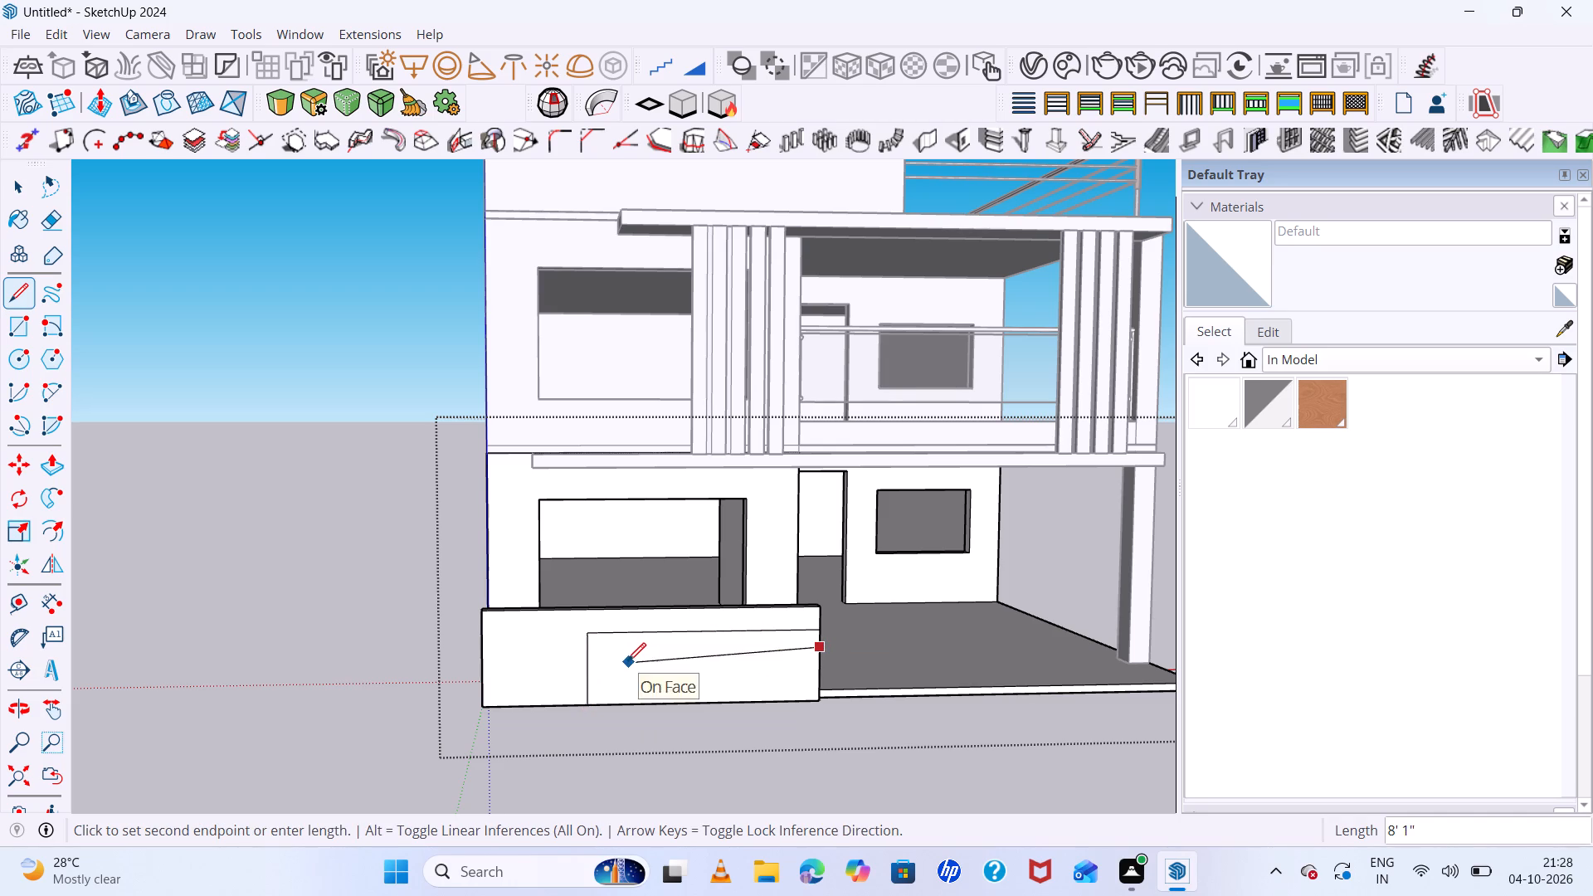
{"action": "left_click", "coordinate": [626, 656]}
{"action": "left_click", "coordinate": [628, 695]}
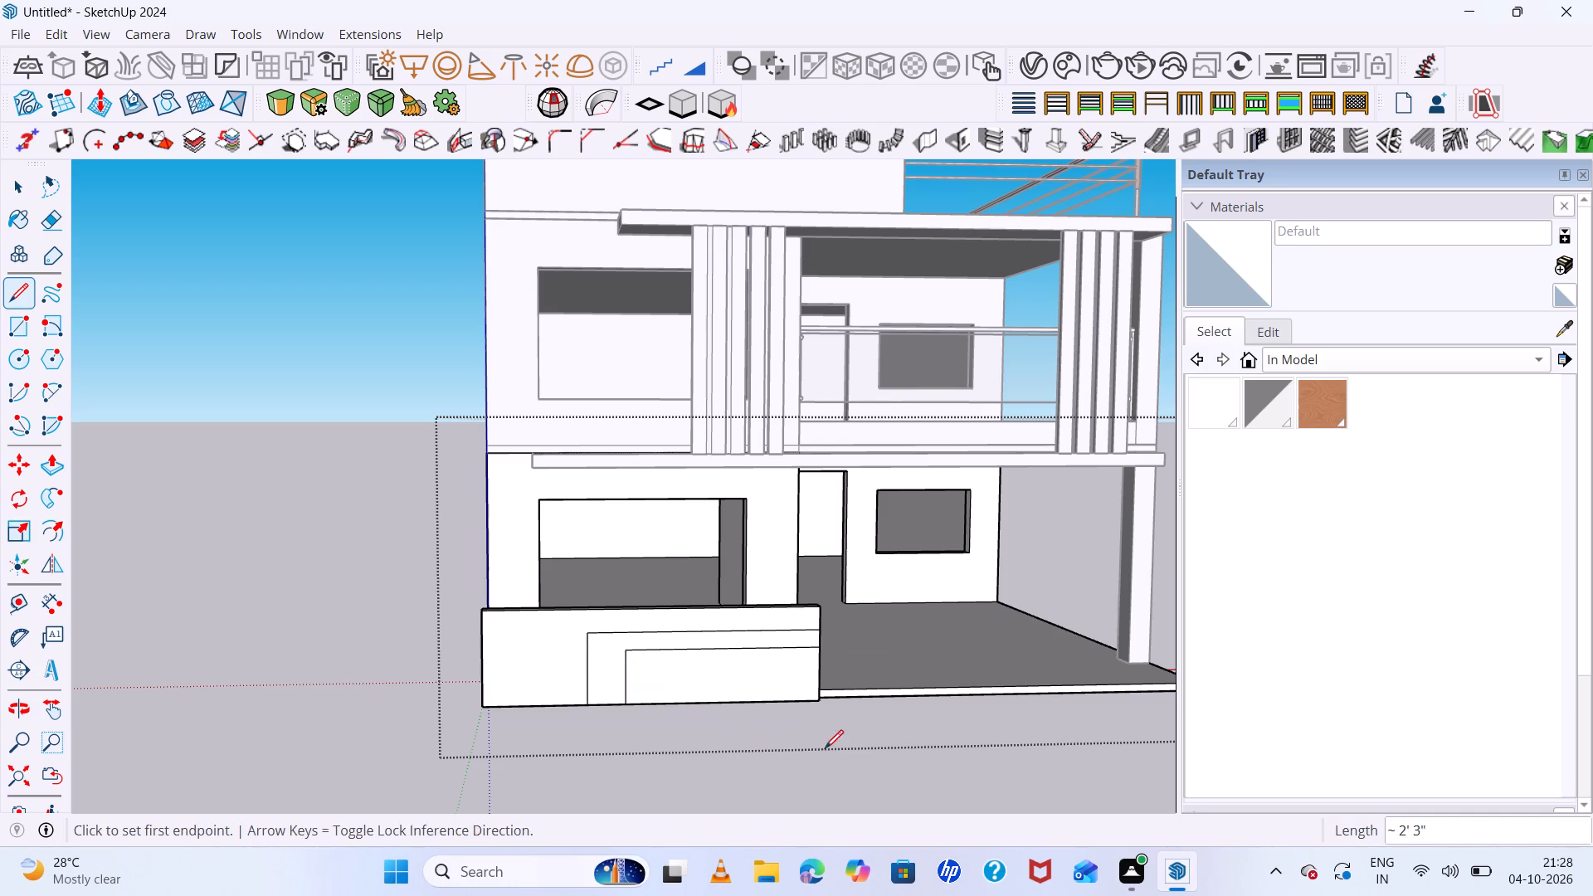
Pull the L-shaped band between the two outlines on the low front wall out 1".
{"action": "middle_click_drag", "start_coordinate": [827, 748], "coordinate": [826, 642]}
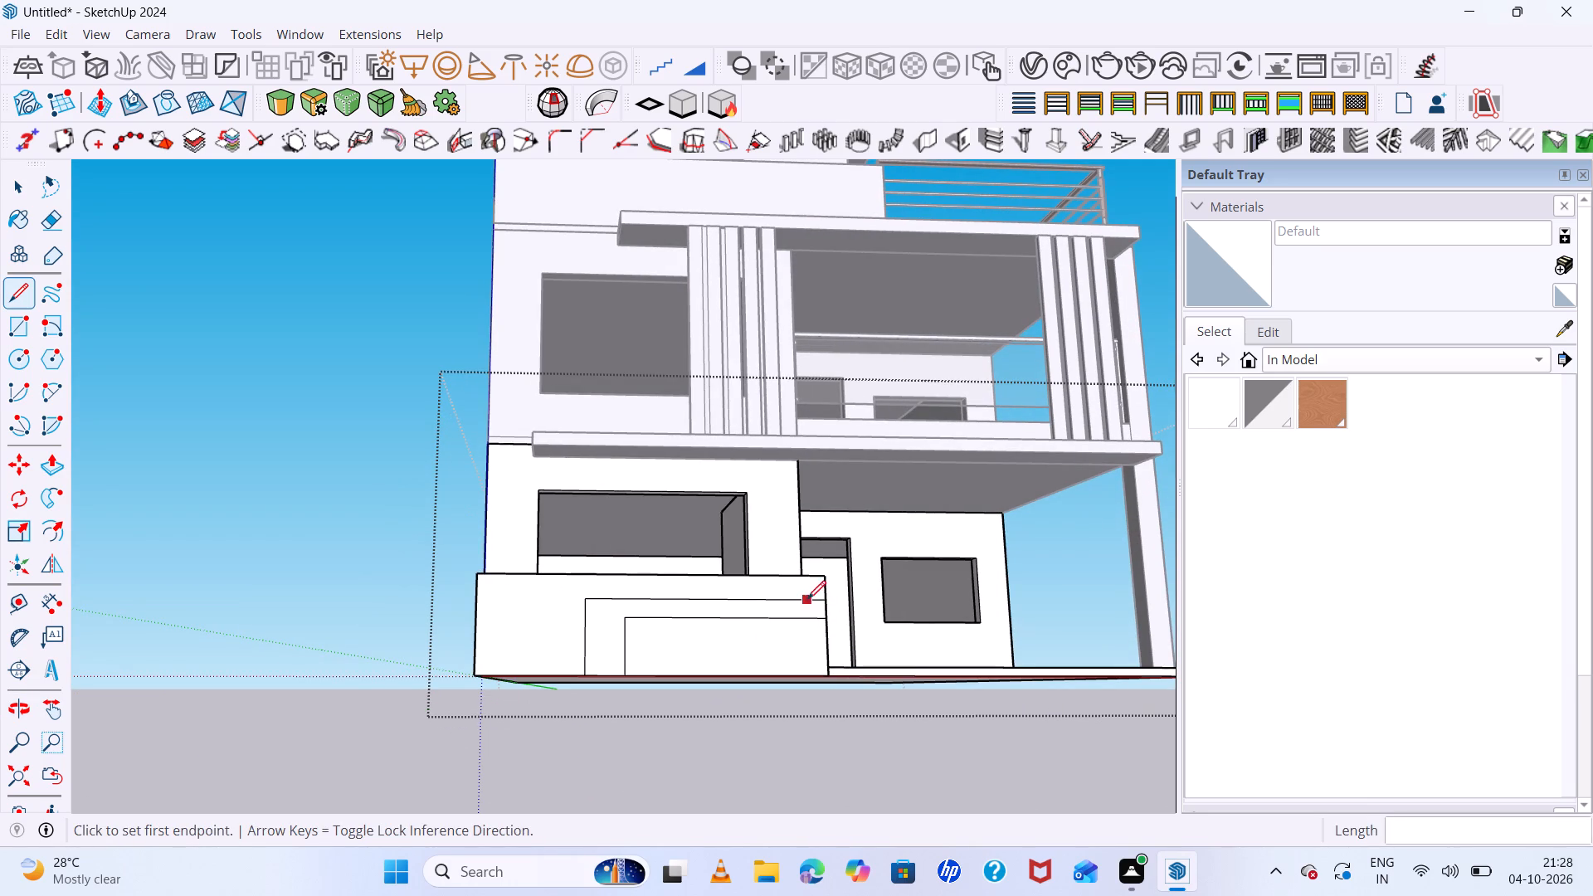
{"action": "key", "text": "space"}
{"action": "left_click", "coordinate": [608, 644]}
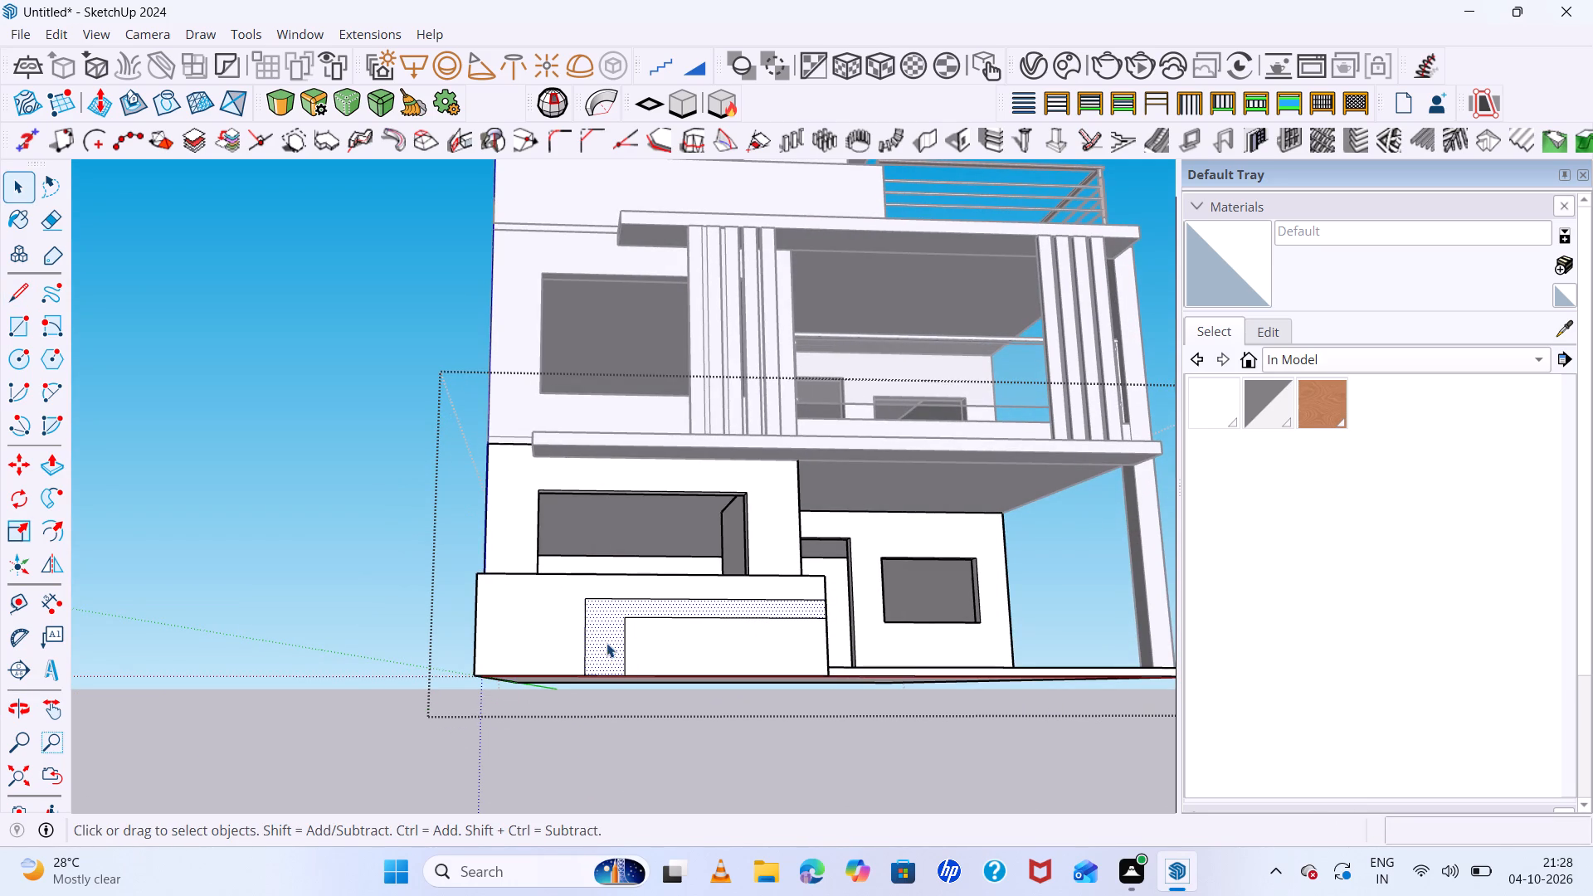
{"action": "key", "text": "p"}
{"action": "left_click", "coordinate": [607, 643]}
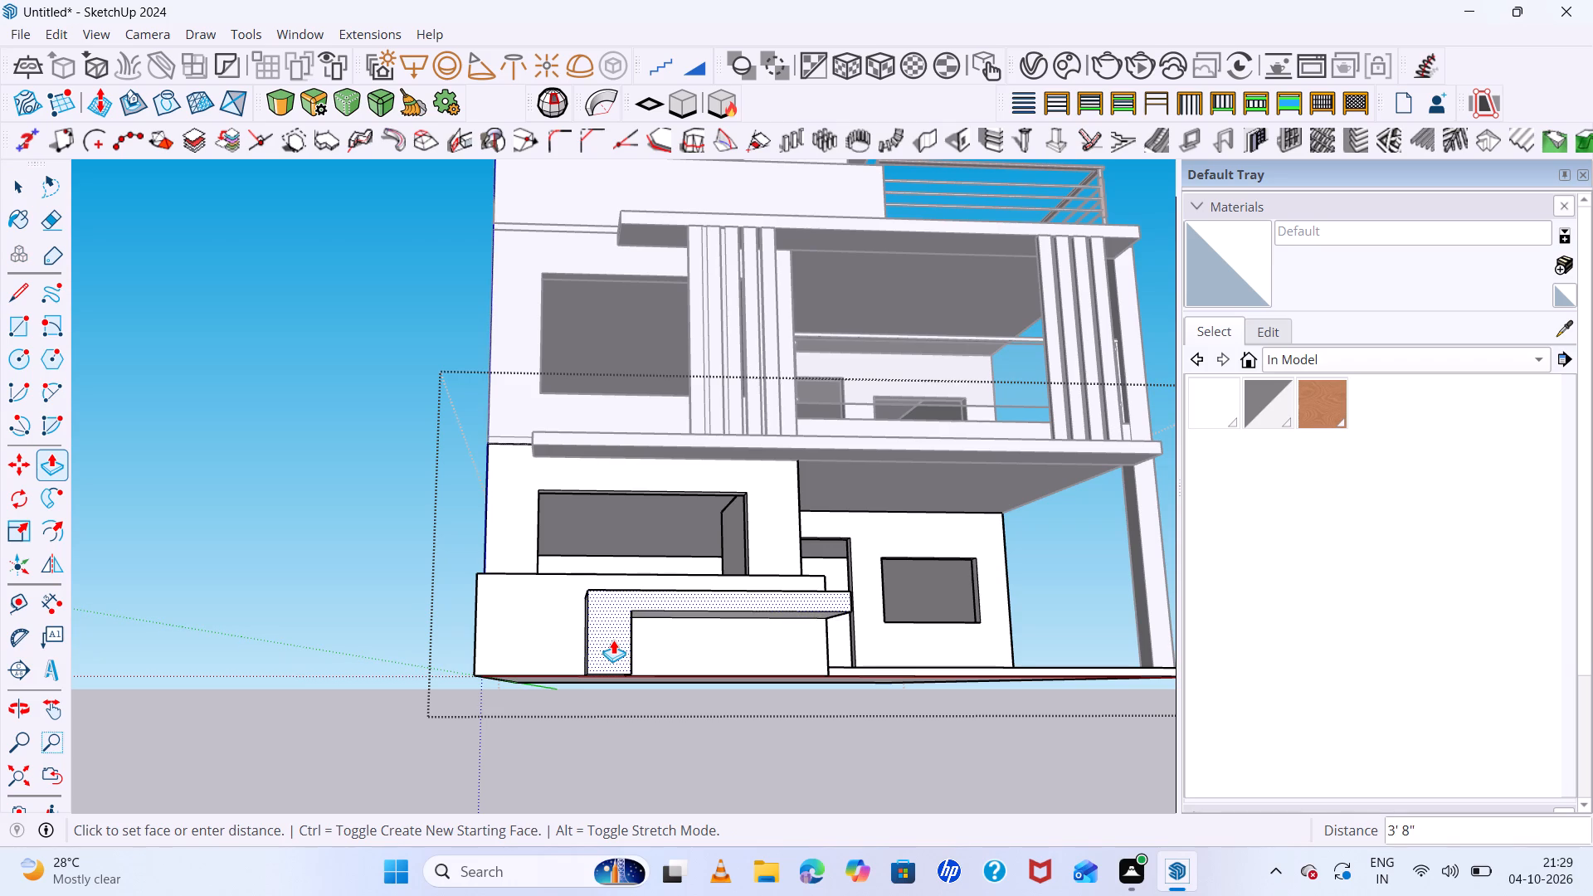
{"action": "key", "text": "1"}
{"action": "key", "text": "Return"}
Pull the L-shaped band on the low front wall out a further 2".
{"action": "middle_click_drag", "start_coordinate": [759, 713], "coordinate": [762, 720]}
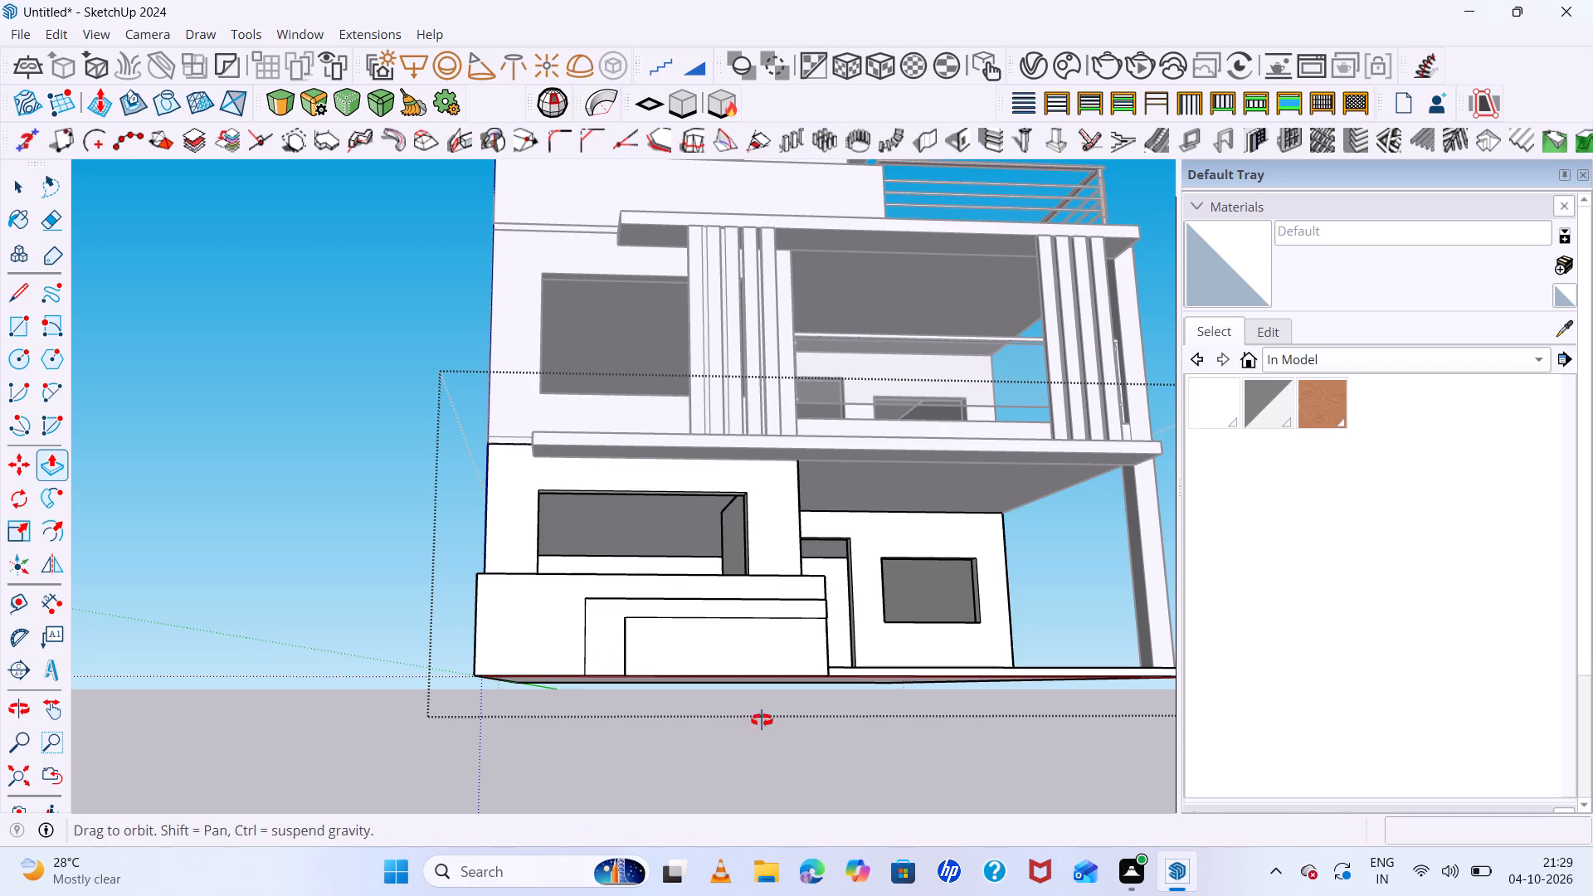
{"action": "middle_click_drag", "start_coordinate": [762, 720], "coordinate": [638, 895]}
{"action": "middle_click", "coordinate": [638, 895]}
{"action": "scroll", "coordinate": [575, 739], "scroll_direction": "up", "scroll_amount": 11}
{"action": "middle_click_drag", "start_coordinate": [709, 797], "coordinate": [933, 799]}
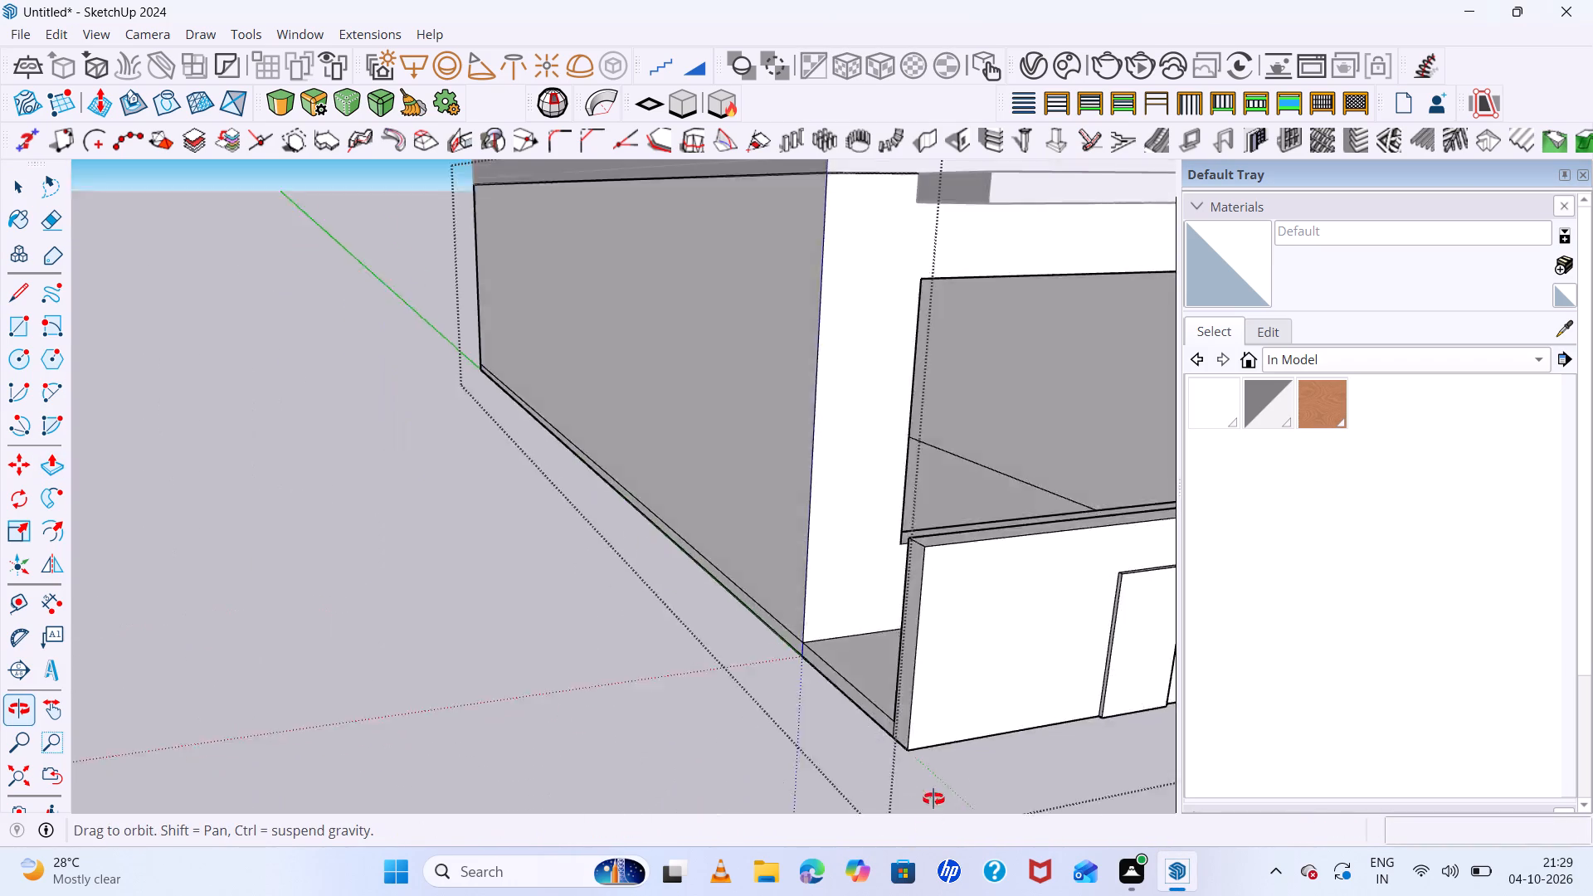
{"action": "middle_click_drag", "start_coordinate": [933, 799], "coordinate": [898, 747]}
{"action": "scroll", "coordinate": [1067, 546], "scroll_direction": "up", "scroll_amount": 3}
{"action": "left_click", "coordinate": [1068, 539]}
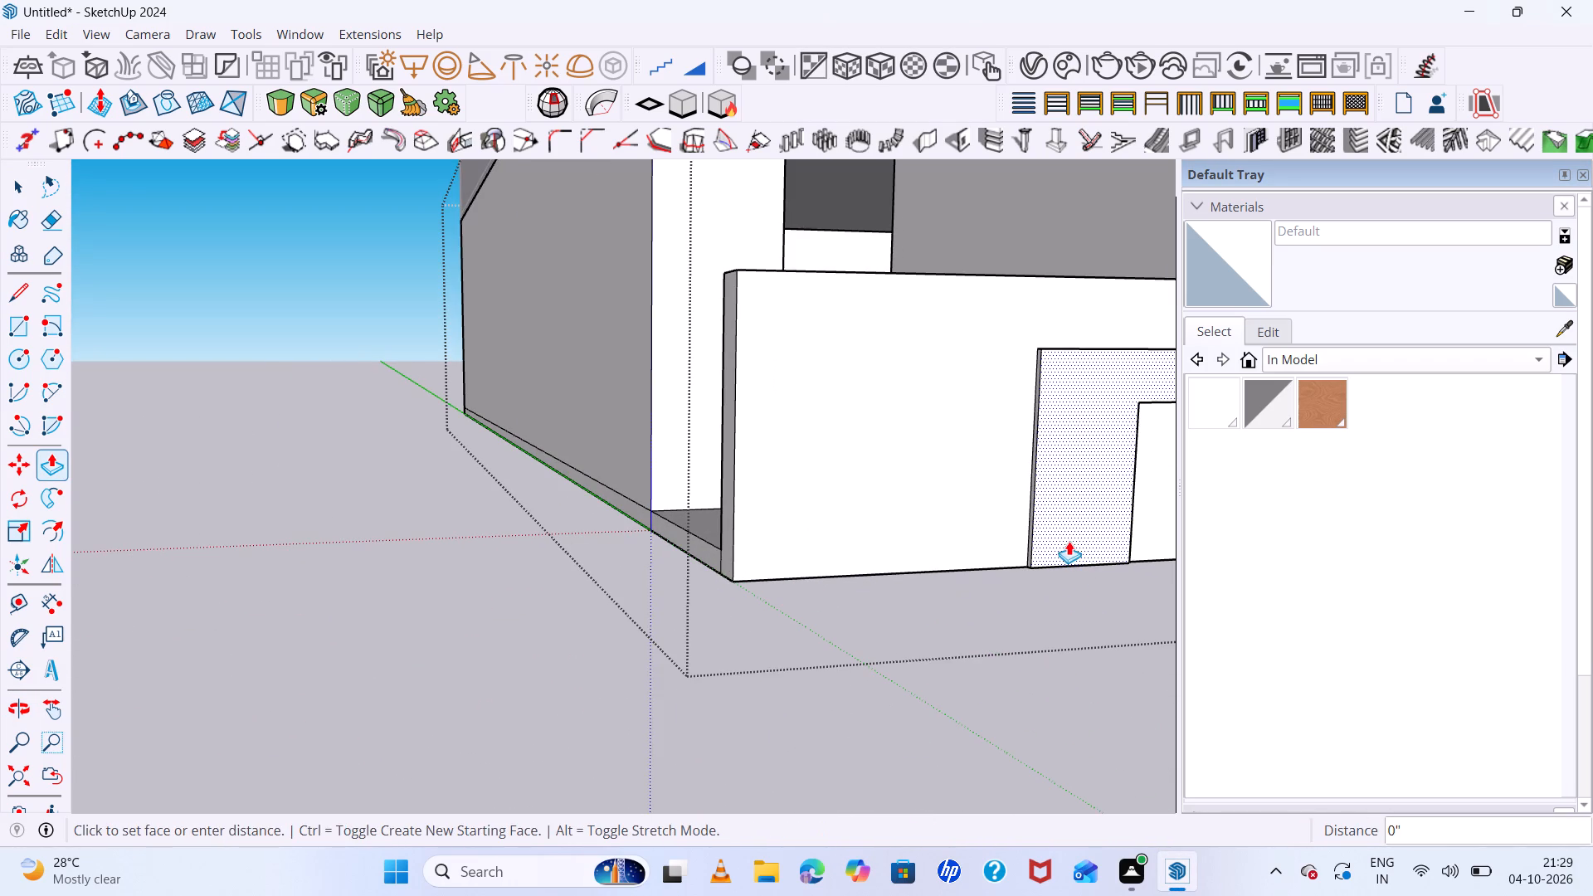
{"action": "left_click", "coordinate": [1073, 548]}
{"action": "scroll", "coordinate": [849, 594], "scroll_direction": "down", "scroll_amount": 11}
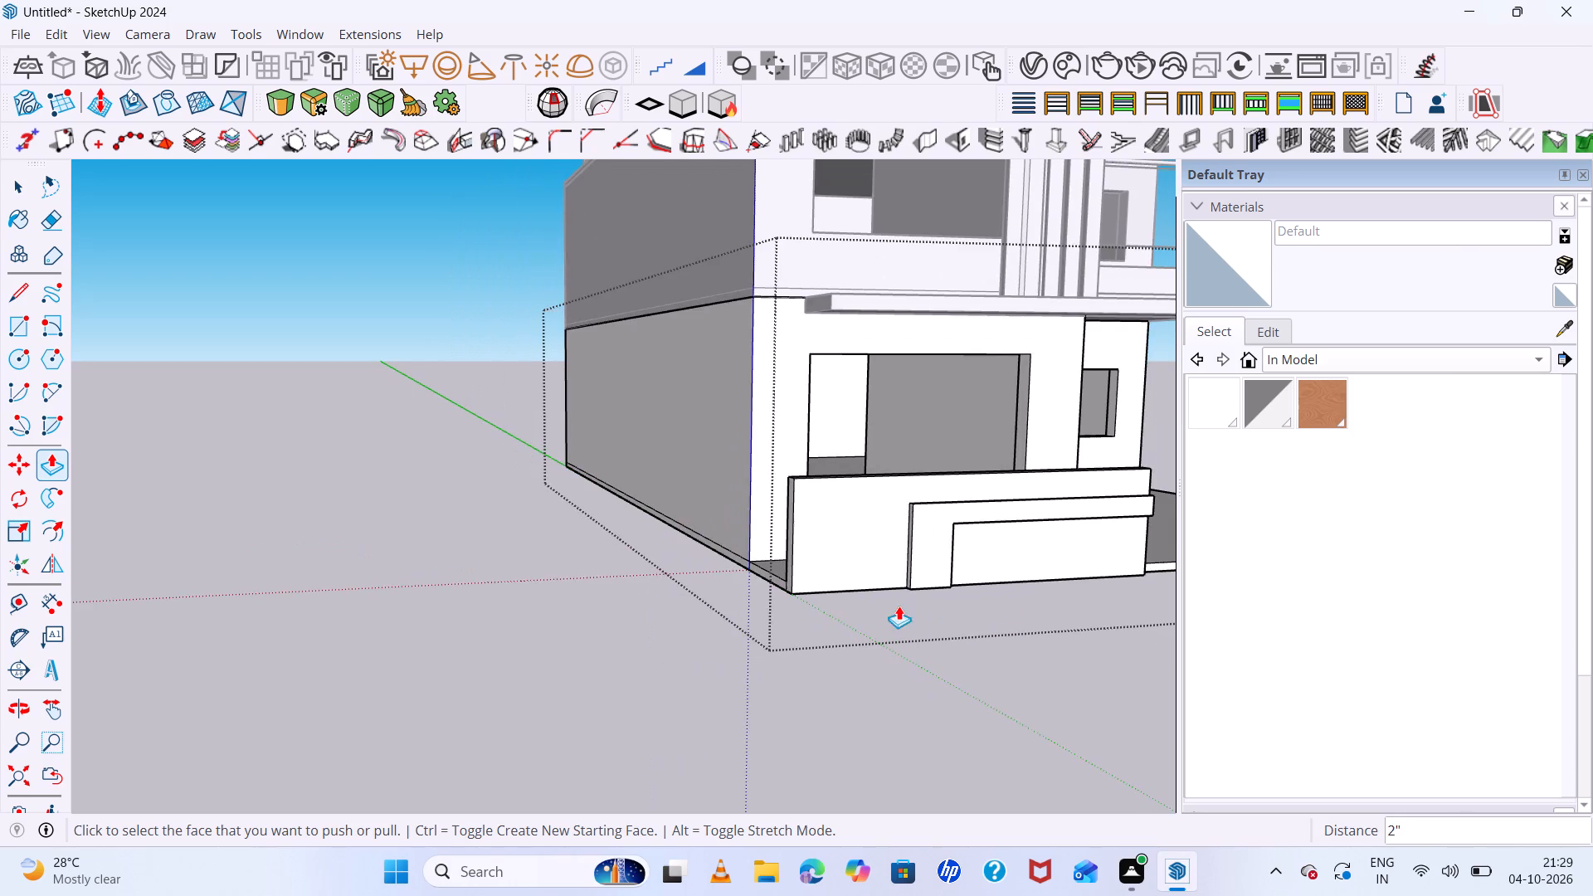
{"action": "middle_click_drag", "start_coordinate": [898, 606], "coordinate": [889, 606]}
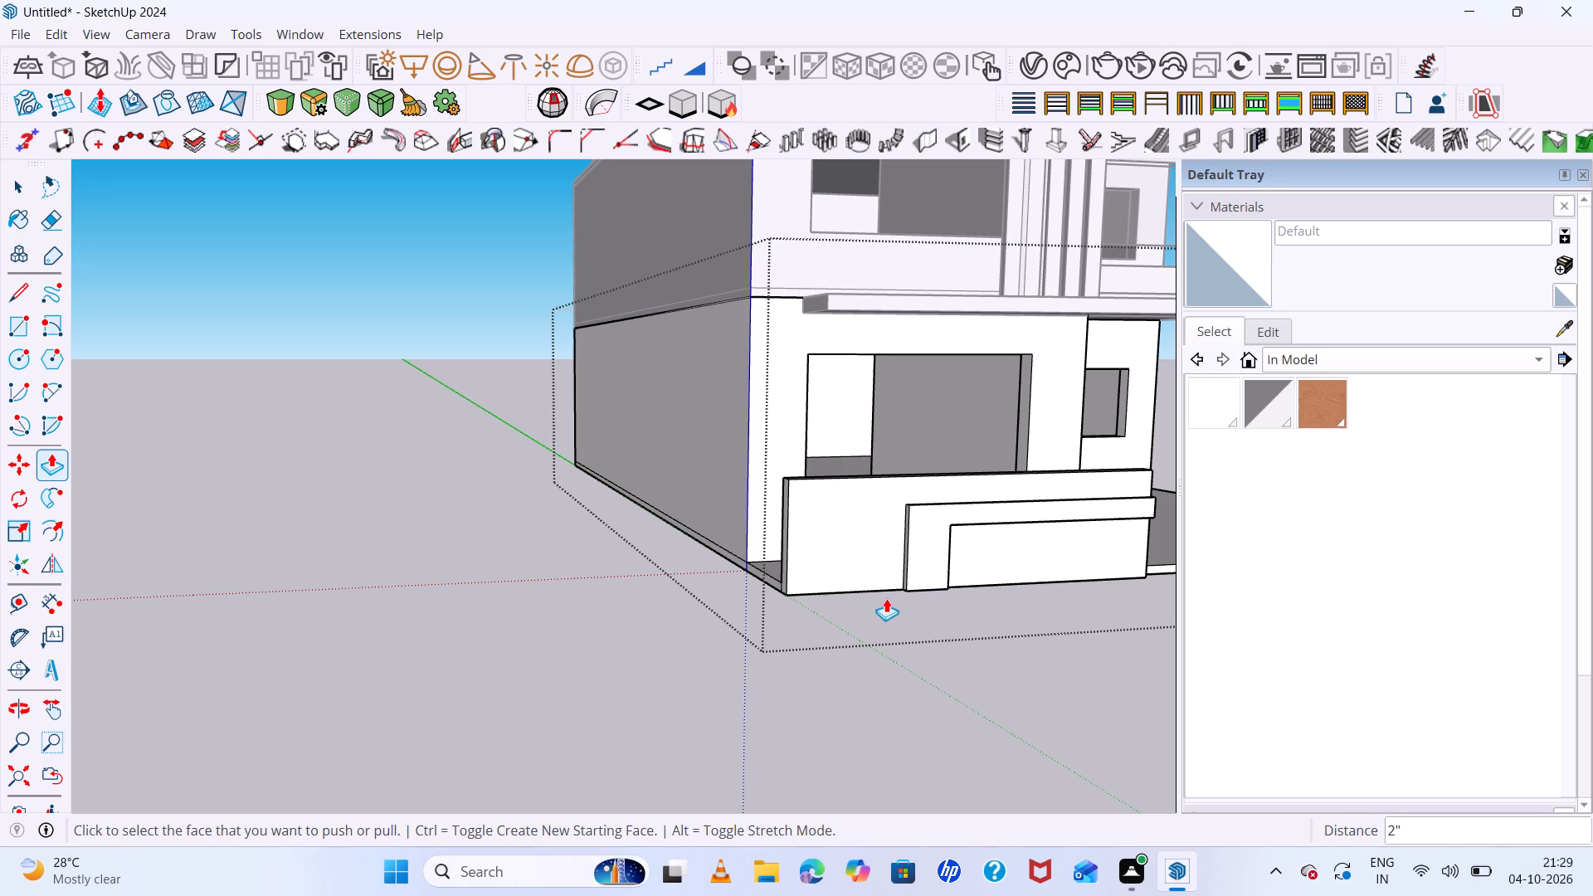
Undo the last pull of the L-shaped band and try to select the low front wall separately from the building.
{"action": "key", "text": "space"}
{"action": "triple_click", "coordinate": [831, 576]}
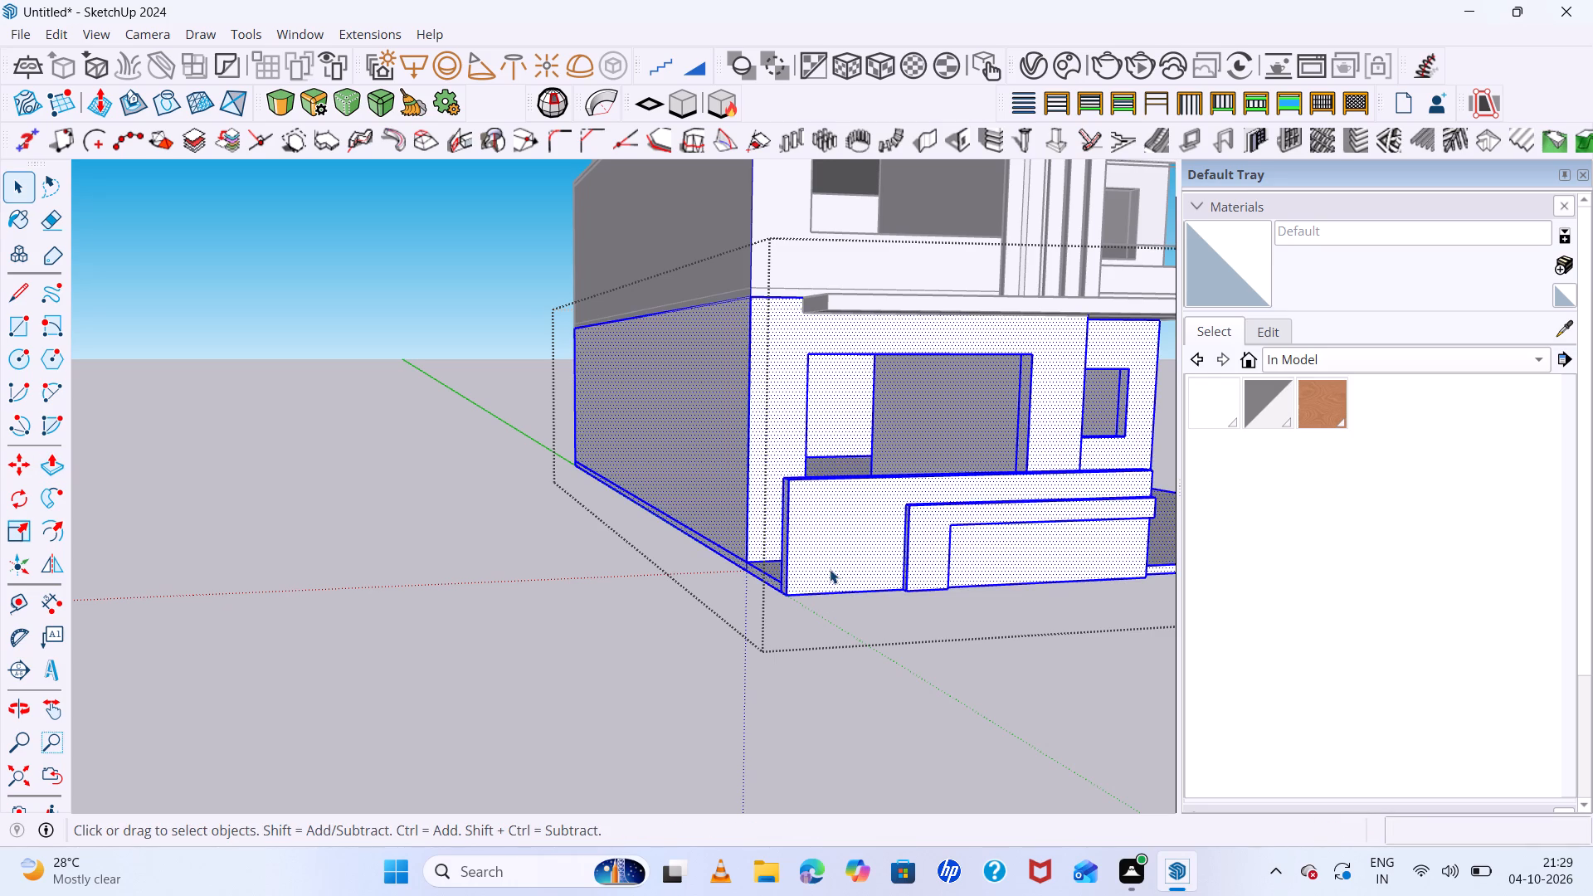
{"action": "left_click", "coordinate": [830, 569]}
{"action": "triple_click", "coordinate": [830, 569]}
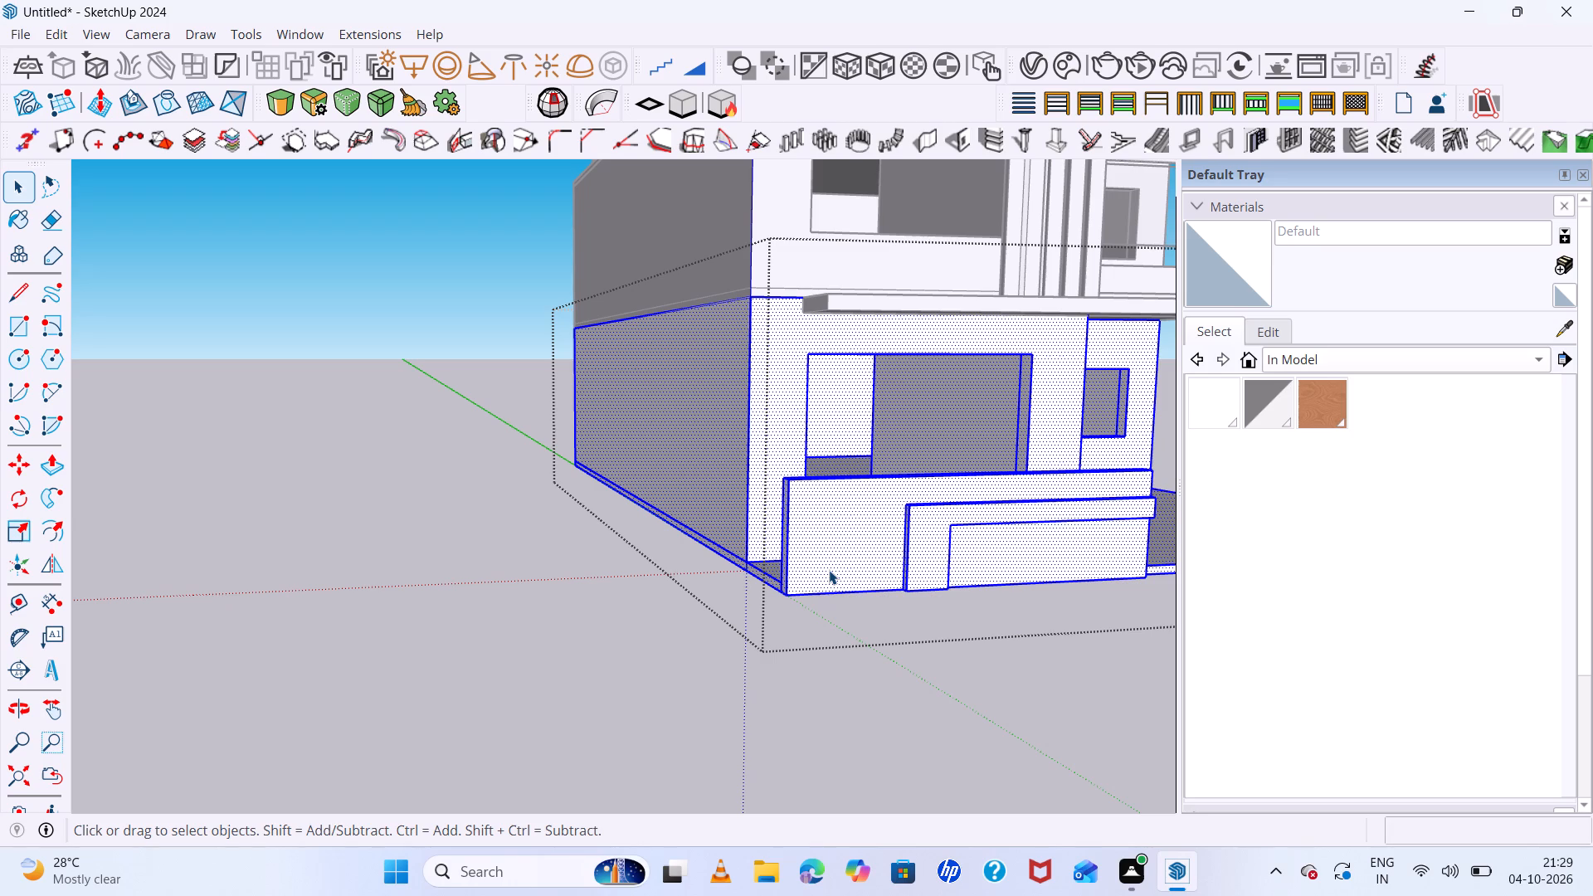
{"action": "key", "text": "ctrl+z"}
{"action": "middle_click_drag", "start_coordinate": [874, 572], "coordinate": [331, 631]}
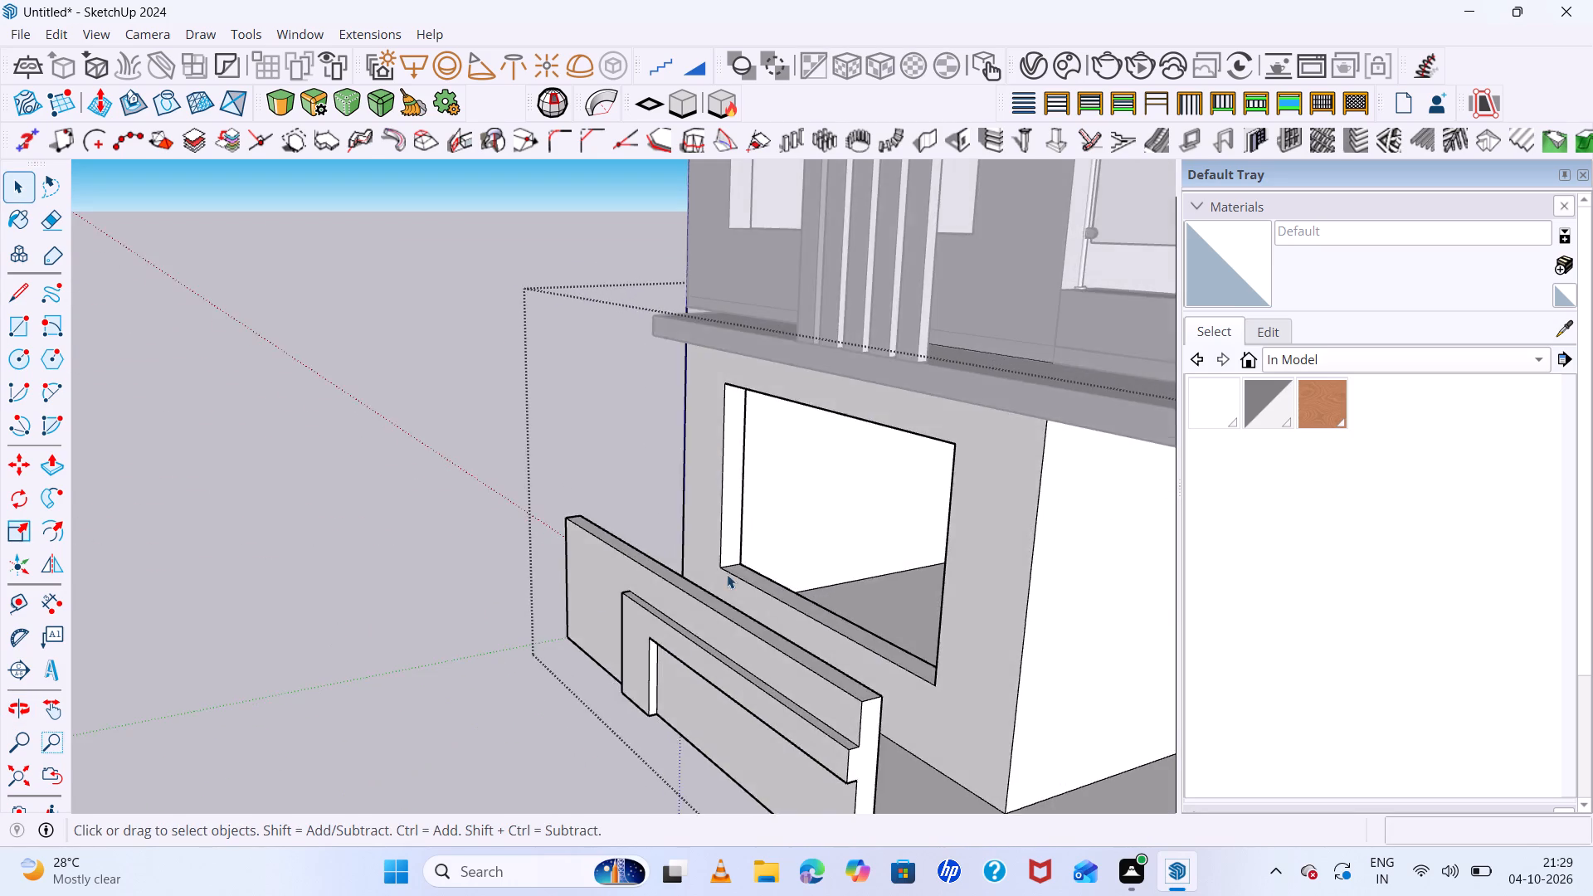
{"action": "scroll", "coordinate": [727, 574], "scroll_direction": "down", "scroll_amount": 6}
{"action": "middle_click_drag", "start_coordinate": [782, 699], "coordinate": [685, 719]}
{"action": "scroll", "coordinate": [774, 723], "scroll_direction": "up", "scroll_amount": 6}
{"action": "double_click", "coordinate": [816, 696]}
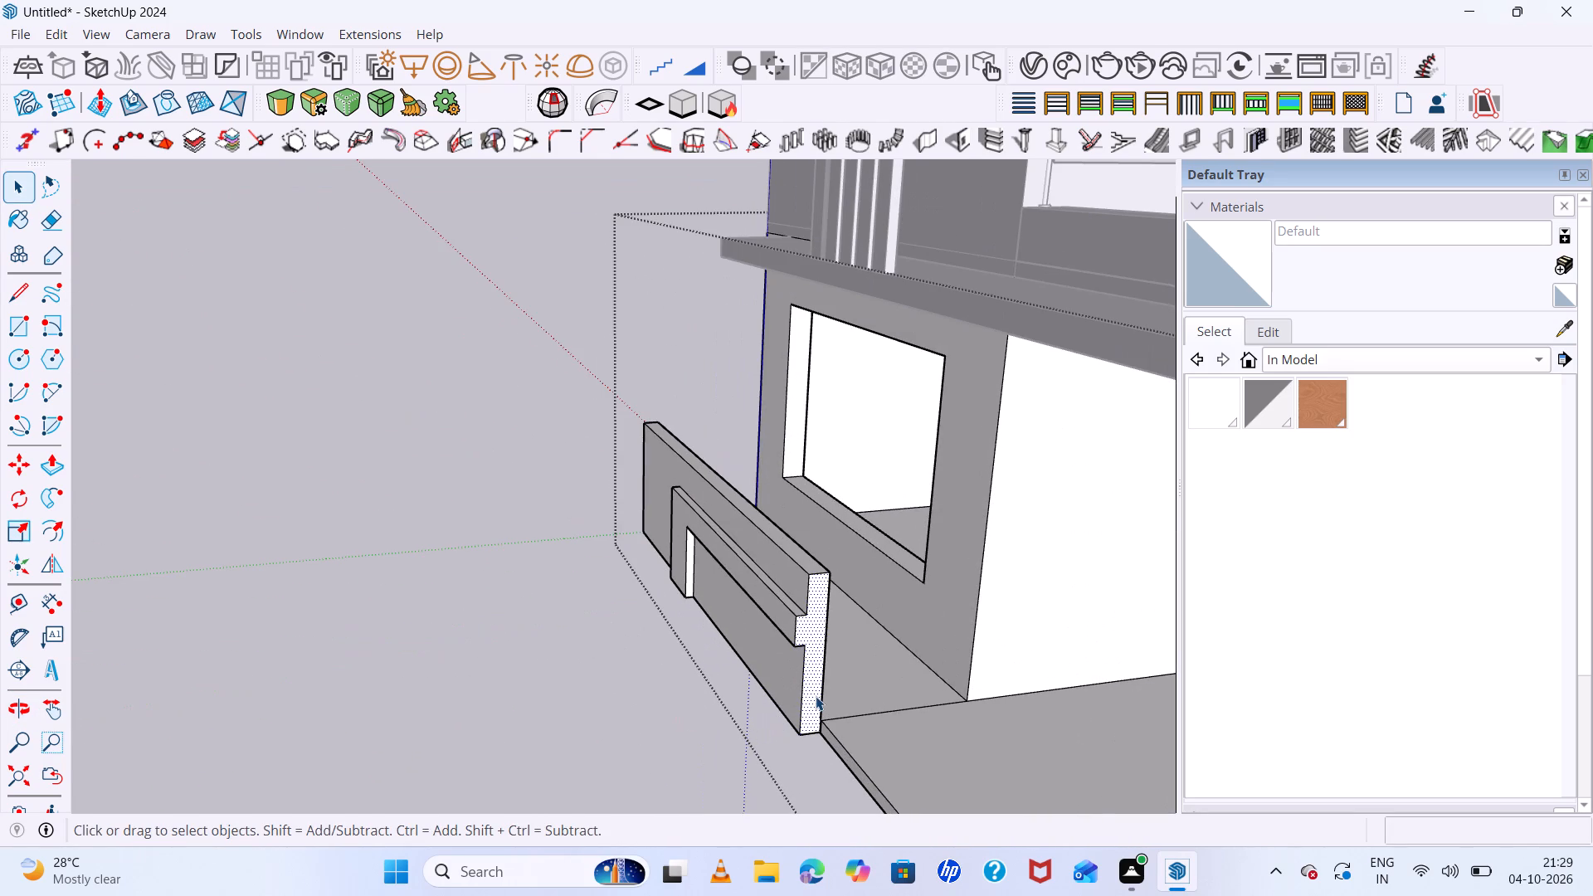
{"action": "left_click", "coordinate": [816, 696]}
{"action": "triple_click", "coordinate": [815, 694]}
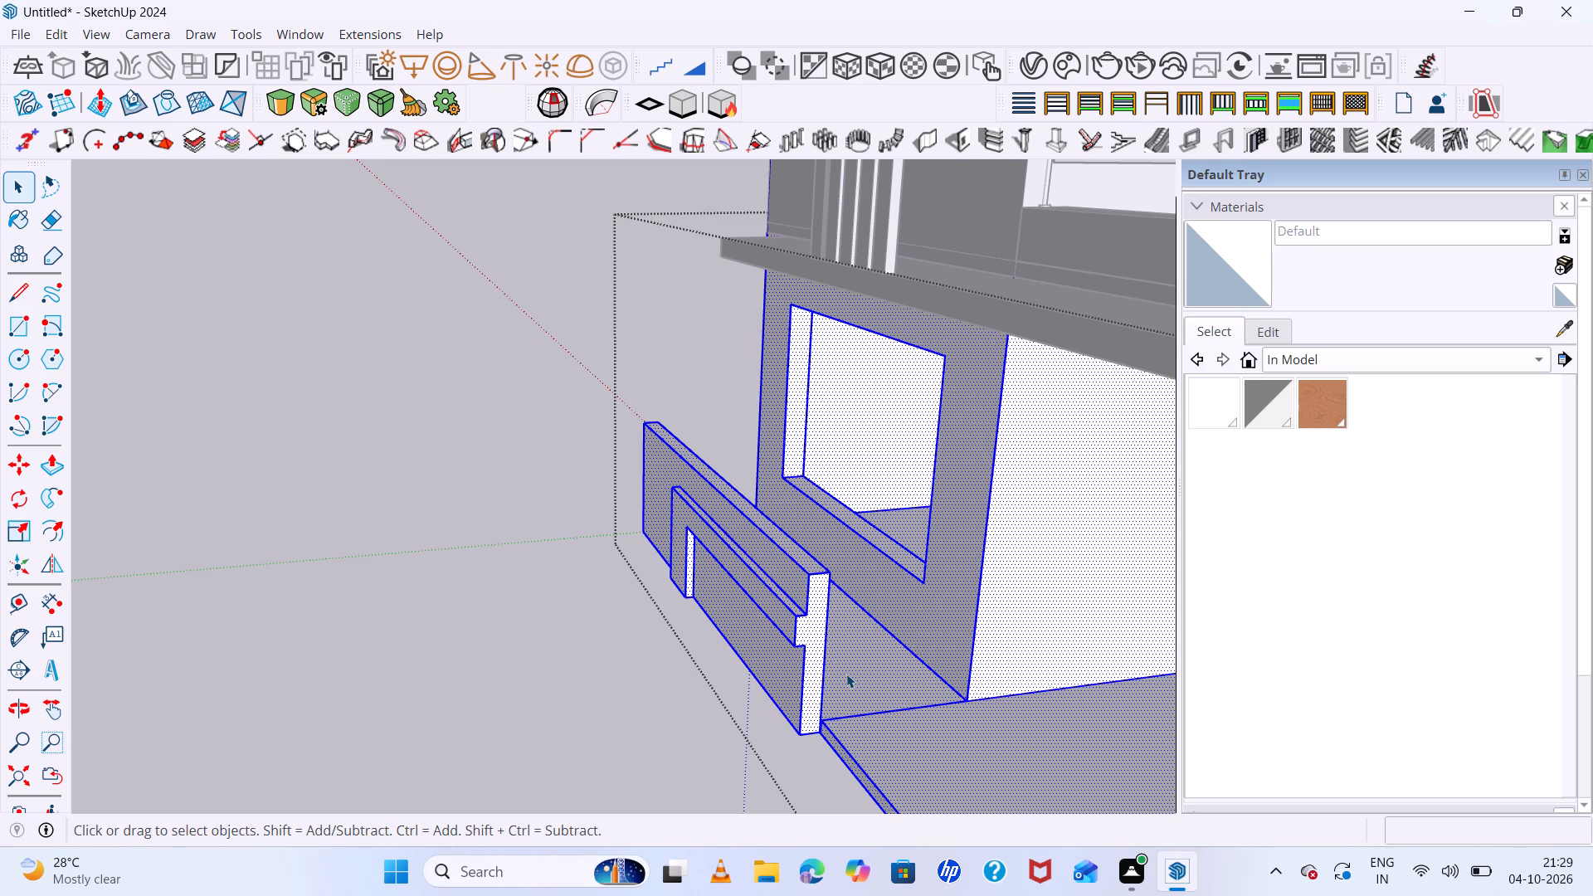
Undo the L-shaped band, its outlines and the low front wall, back to the bare platform edge.
{"action": "key", "text": "ctrl+z"}
{"action": "key", "text": "ctrl+z"}
{"action": "key", "text": "ctrl+z"}
{"action": "key", "text": "ctrl+z"}
{"action": "key", "text": "ctrl+z"}
{"action": "key", "text": "ctrl+z"}
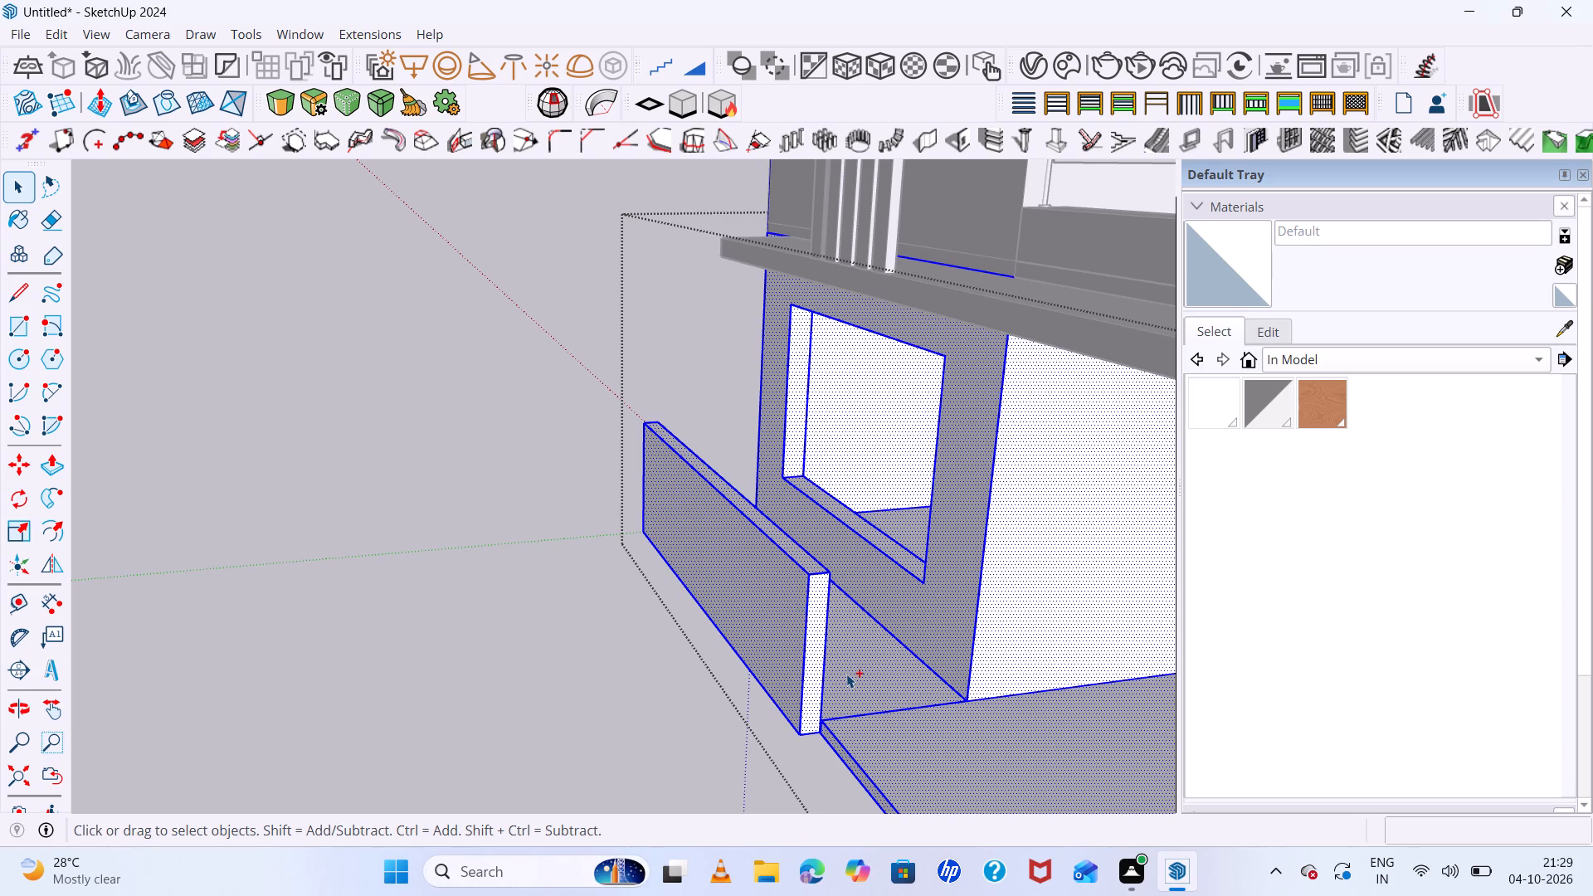
{"action": "key", "text": "ctrl+z"}
{"action": "key", "text": "ctrl+z"}
{"action": "key", "text": "space"}
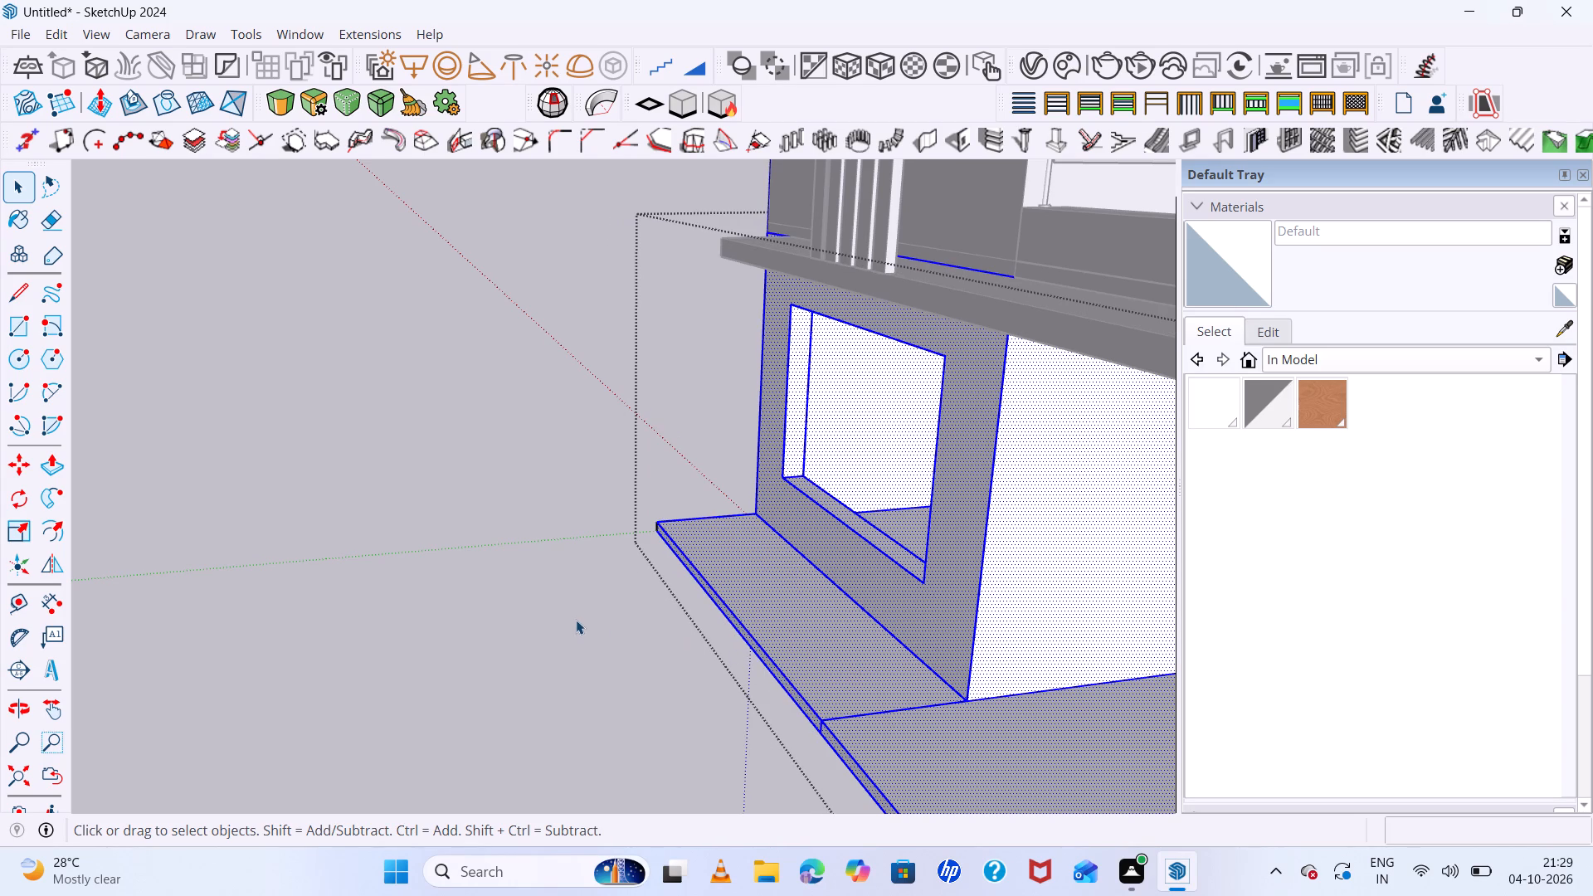
{"action": "left_click", "coordinate": [576, 620]}
Draw a rectangle 14' 2" by 6" along the platform's front edge, starting from its outer front corner.
{"action": "scroll", "coordinate": [719, 556], "scroll_direction": "up", "scroll_amount": 5}
{"action": "scroll", "coordinate": [631, 532], "scroll_direction": "down", "scroll_amount": 6}
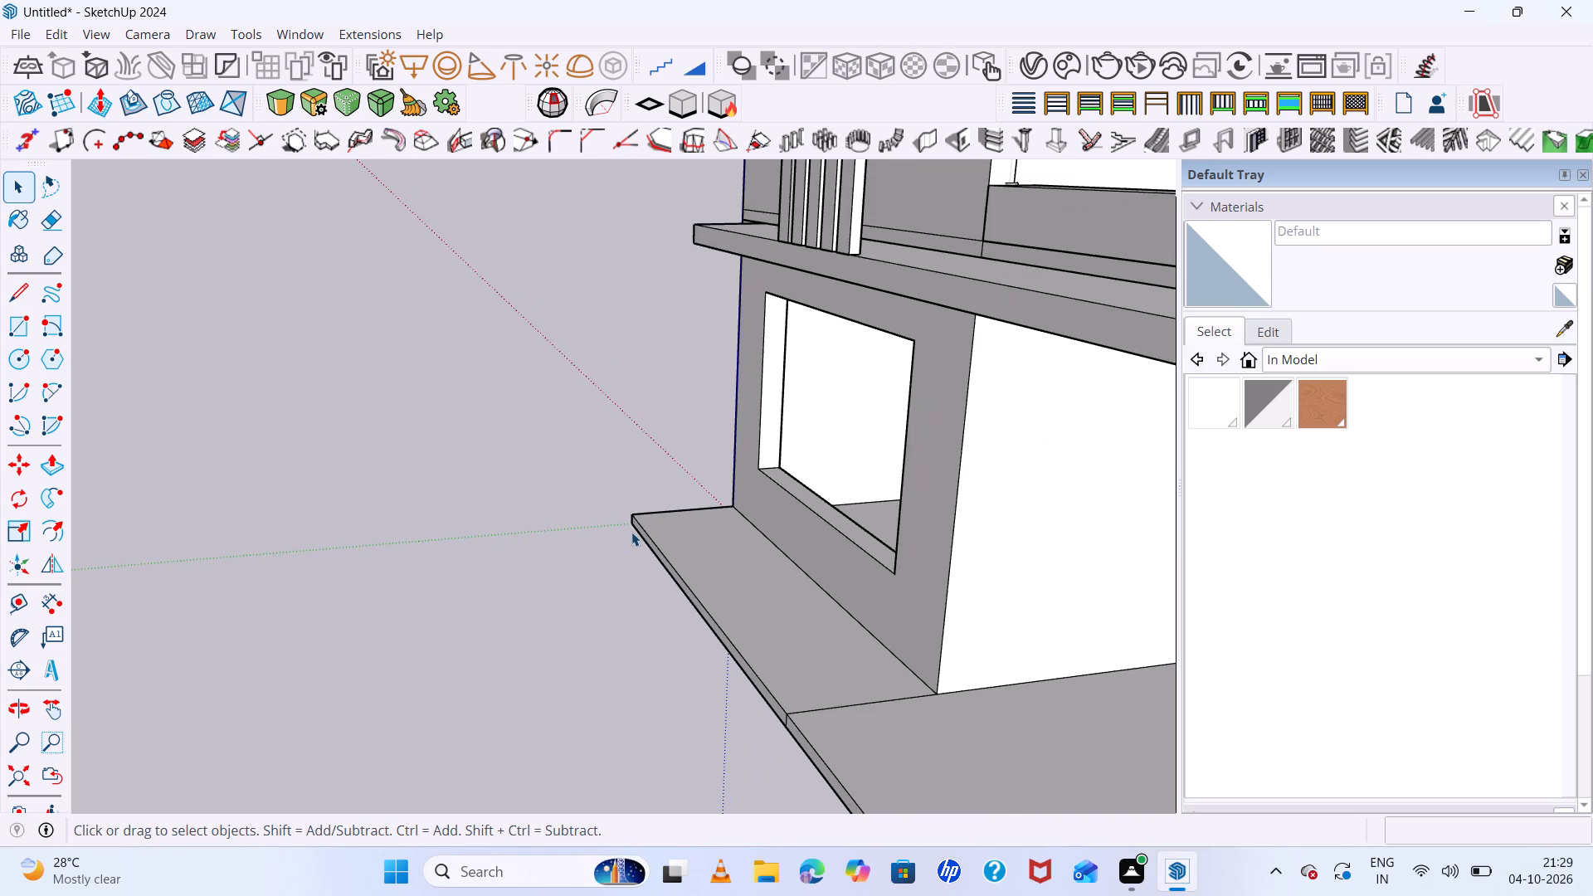
{"action": "key", "text": "r"}
{"action": "scroll", "coordinate": [631, 525], "scroll_direction": "up", "scroll_amount": 4}
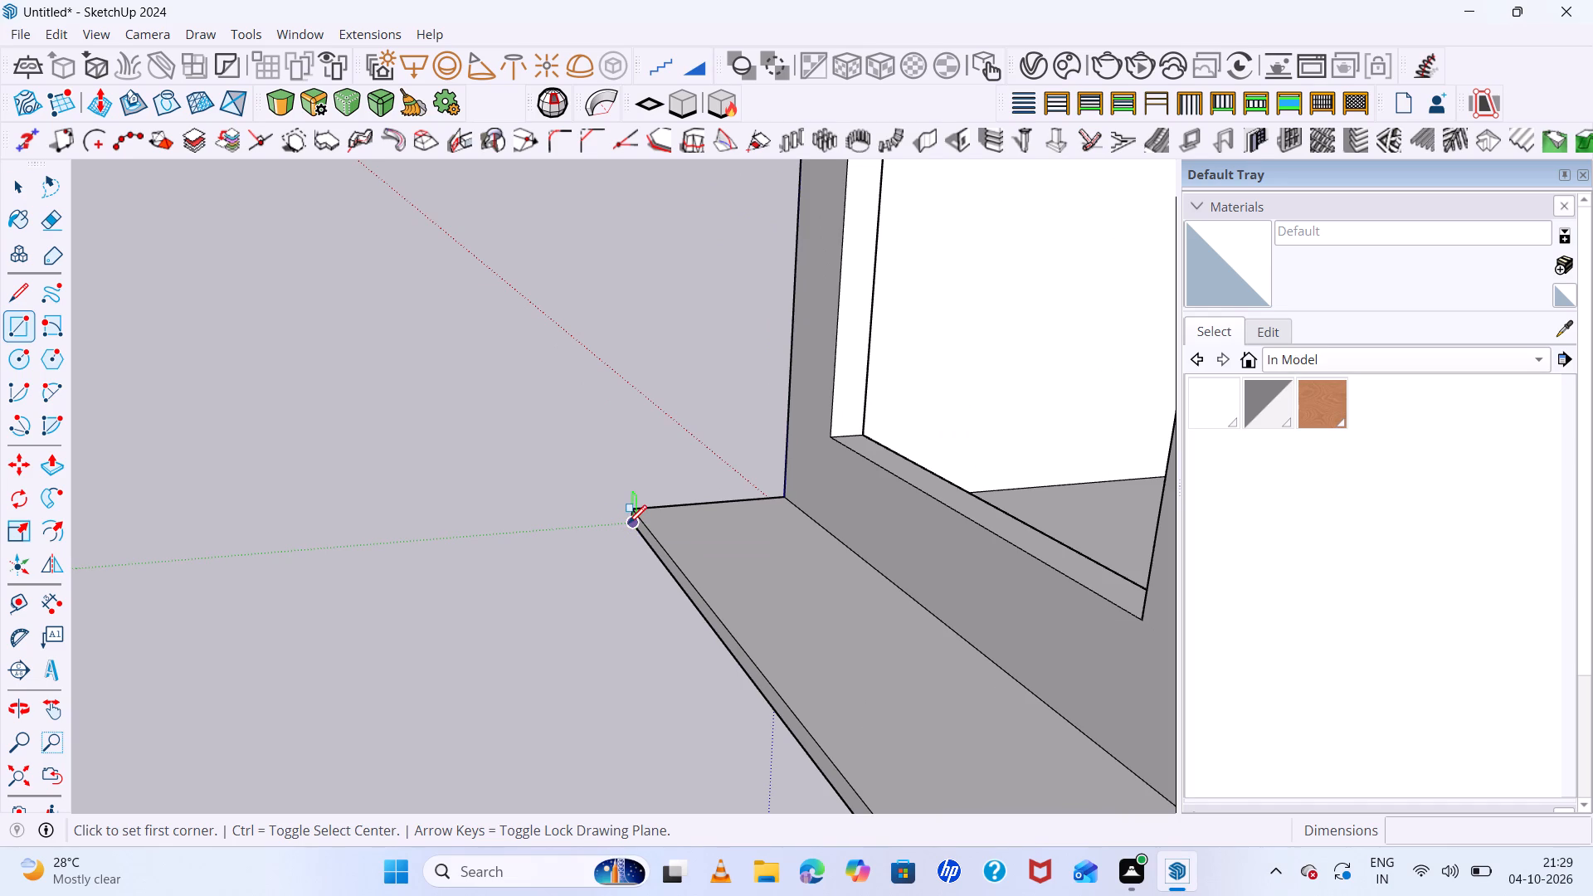
{"action": "left_click", "coordinate": [628, 523]}
{"action": "scroll", "coordinate": [602, 559], "scroll_direction": "down", "scroll_amount": 5}
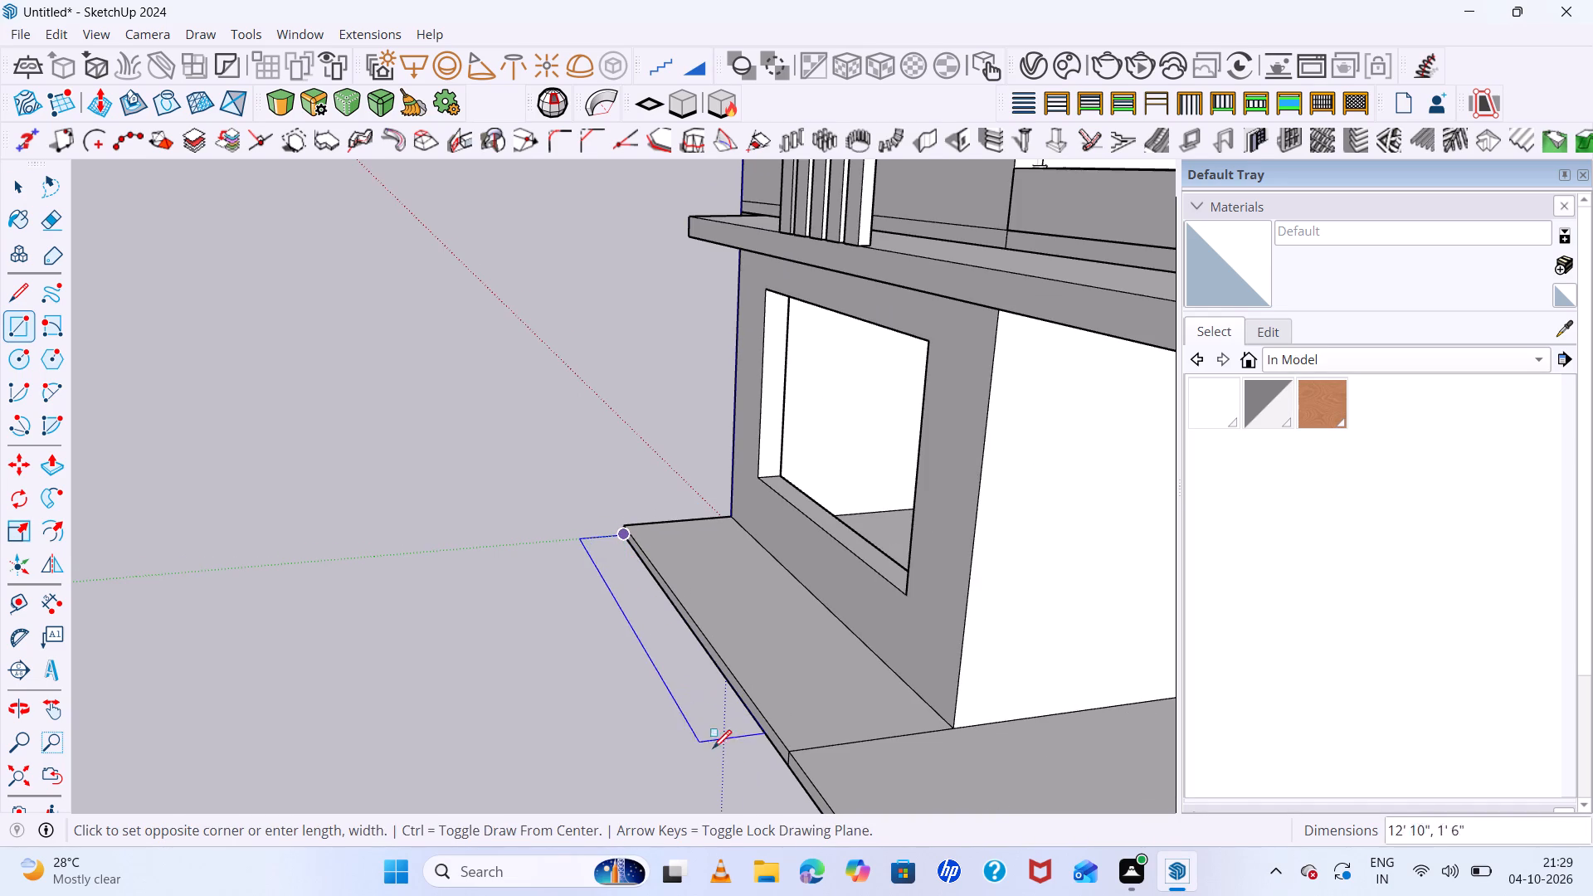
{"action": "left_click", "coordinate": [767, 772]}
Select the thin rectangle in front of the platform with its edges and make it a group.
{"action": "key", "text": "space"}
{"action": "triple_click", "coordinate": [772, 753]}
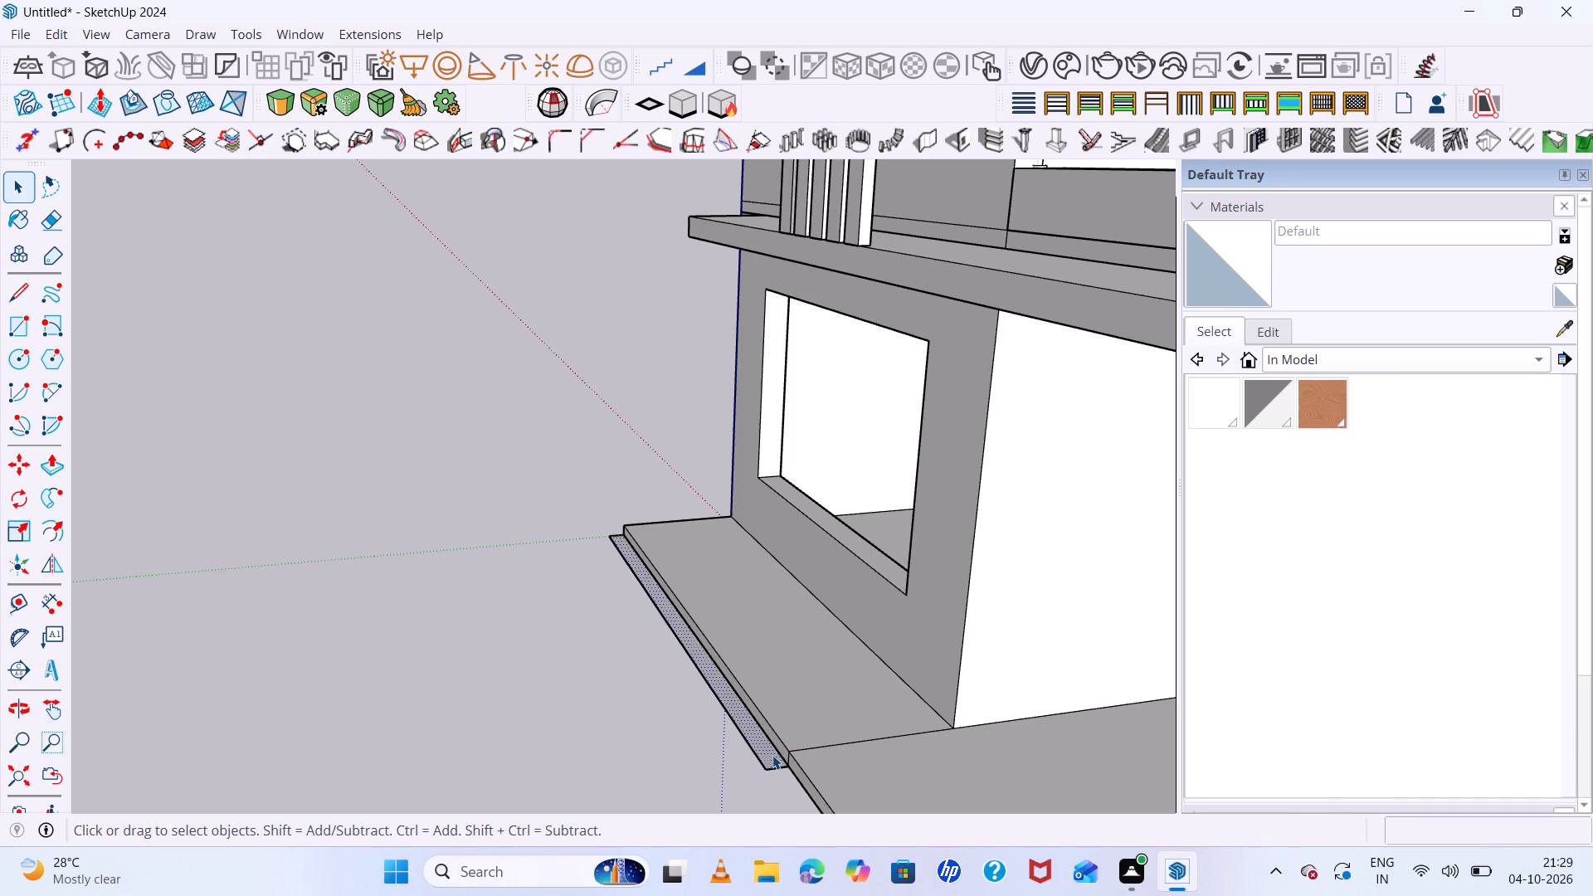
{"action": "right_click", "coordinate": [772, 755]}
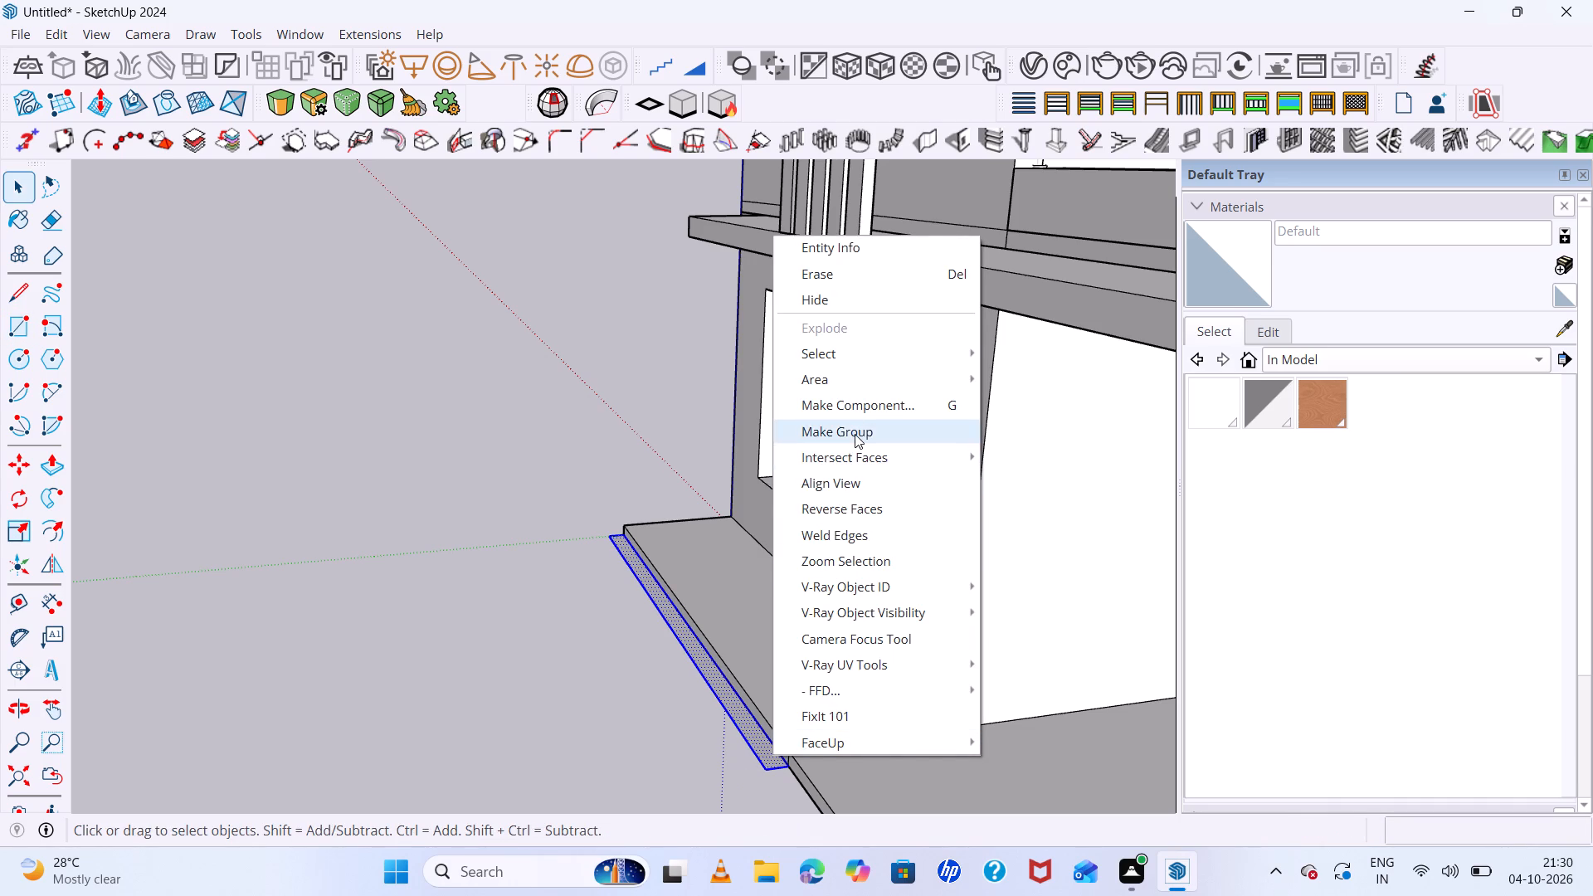
{"action": "left_click", "coordinate": [855, 434]}
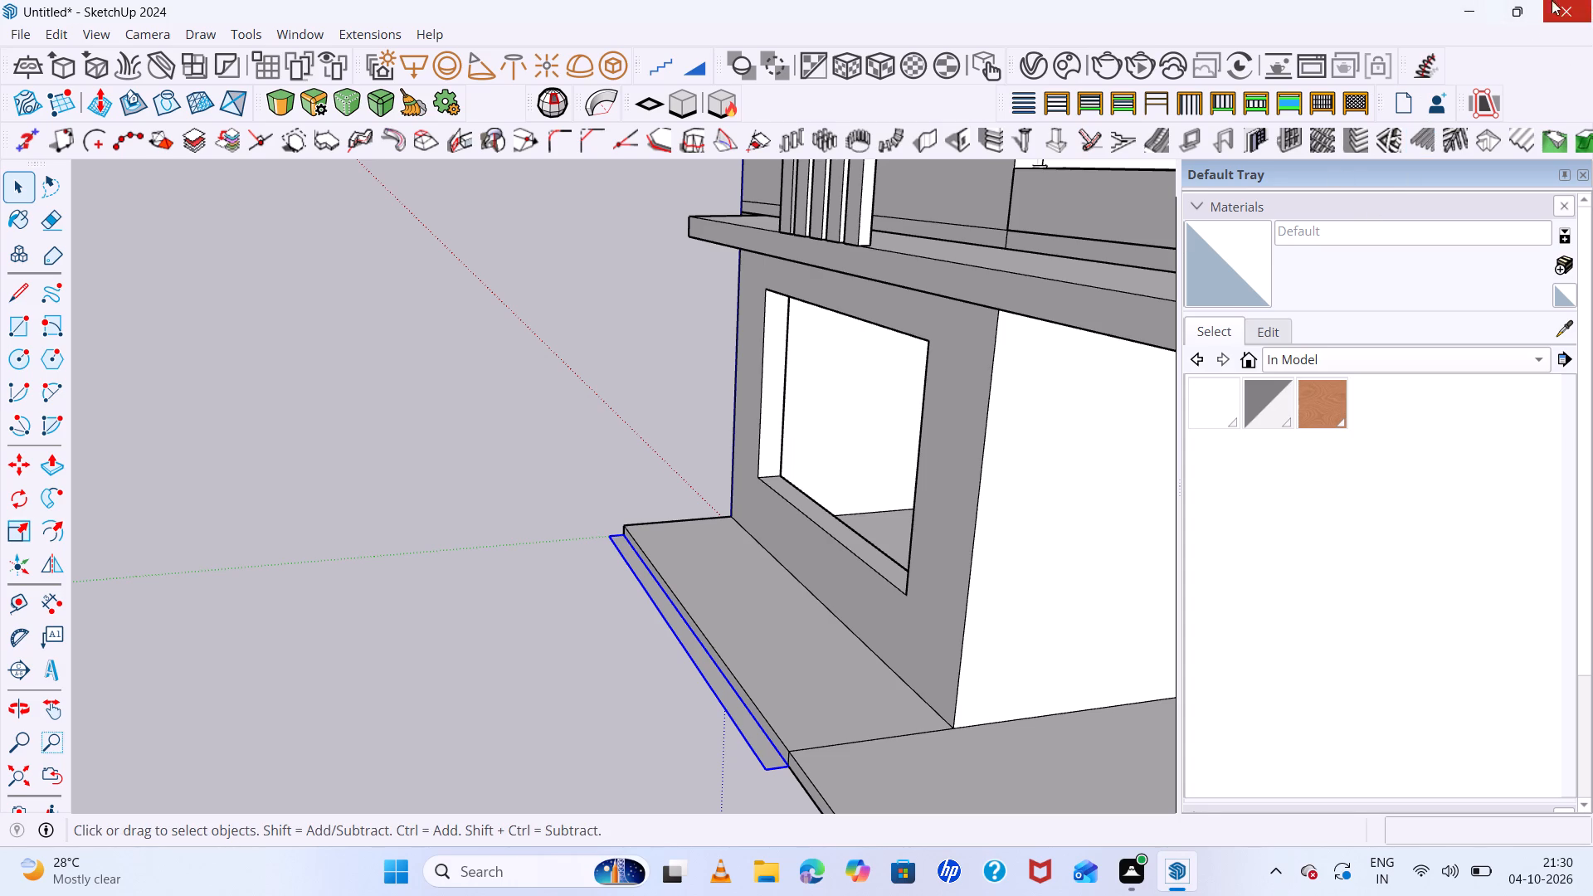
Inside the group, Push/Pull the thin rectangle up 4' to form the low front wall, and close the group.
{"action": "double_click", "coordinate": [716, 679]}
{"action": "scroll", "coordinate": [715, 679], "scroll_direction": "up", "scroll_amount": 4}
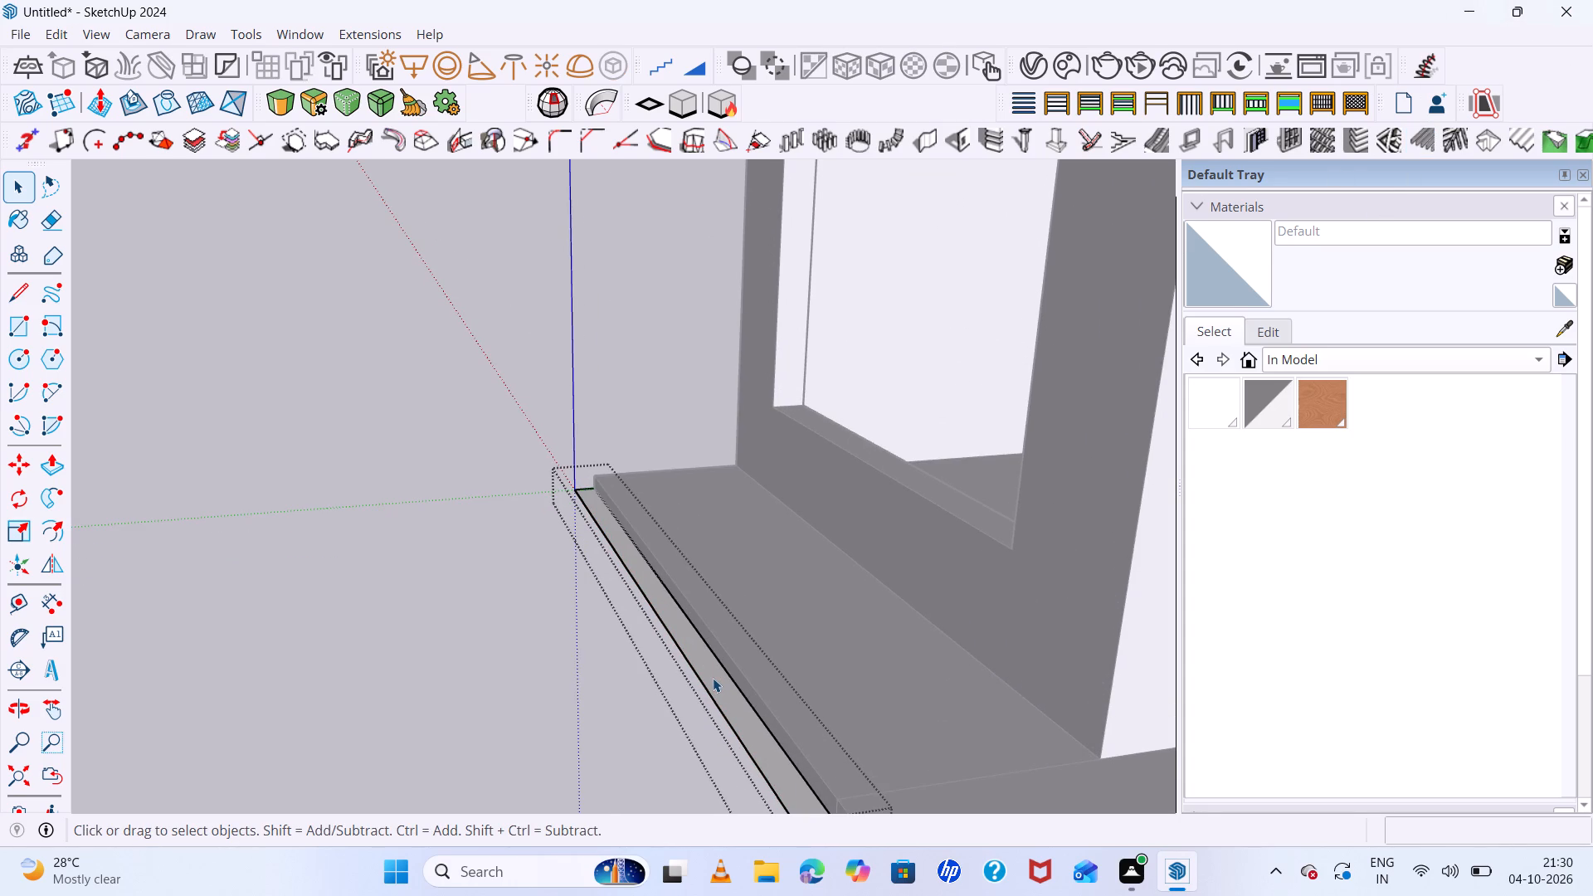
{"action": "key", "text": "p"}
{"action": "left_click", "coordinate": [668, 623]}
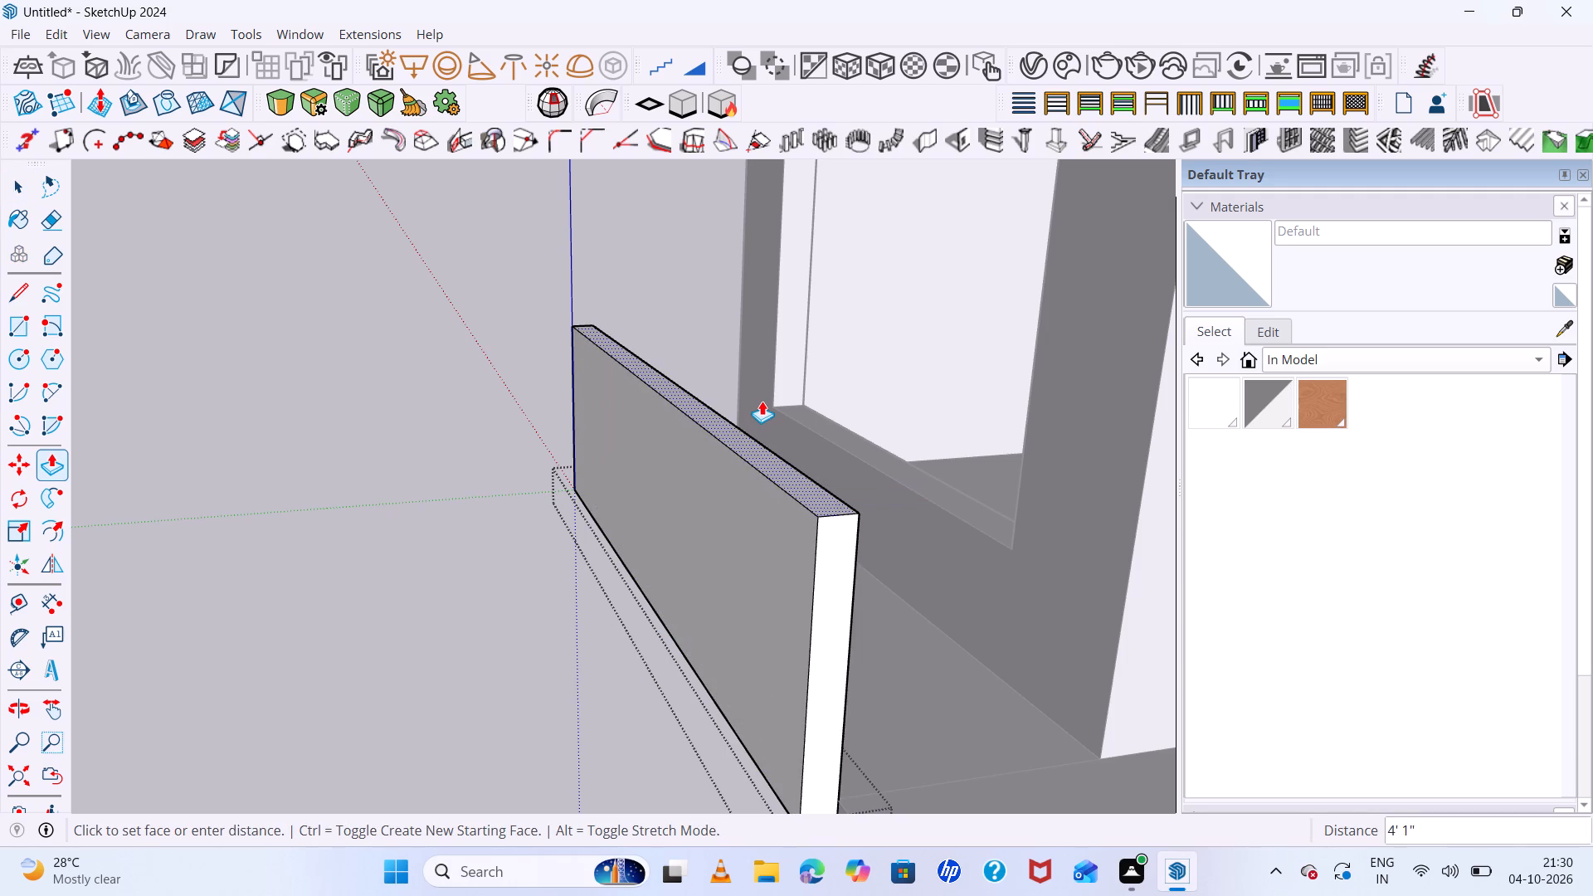
{"action": "type", "text": "4'"}
{"action": "key", "text": "Return"}
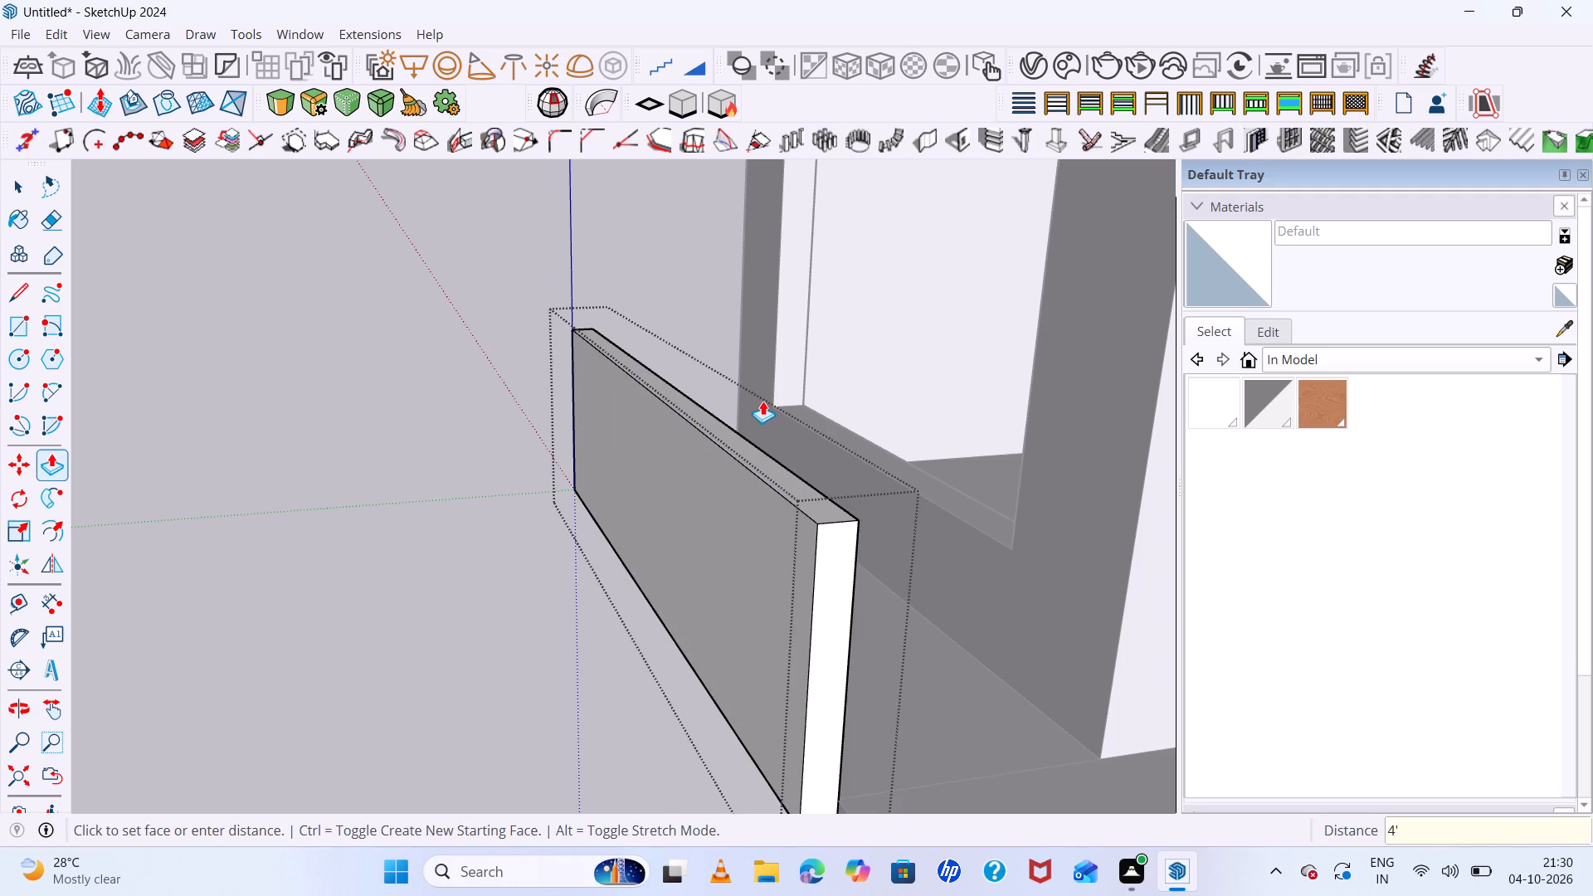
{"action": "scroll", "coordinate": [697, 411], "scroll_direction": "down", "scroll_amount": 6}
{"action": "middle_click_drag", "start_coordinate": [250, 437], "coordinate": [616, 475]}
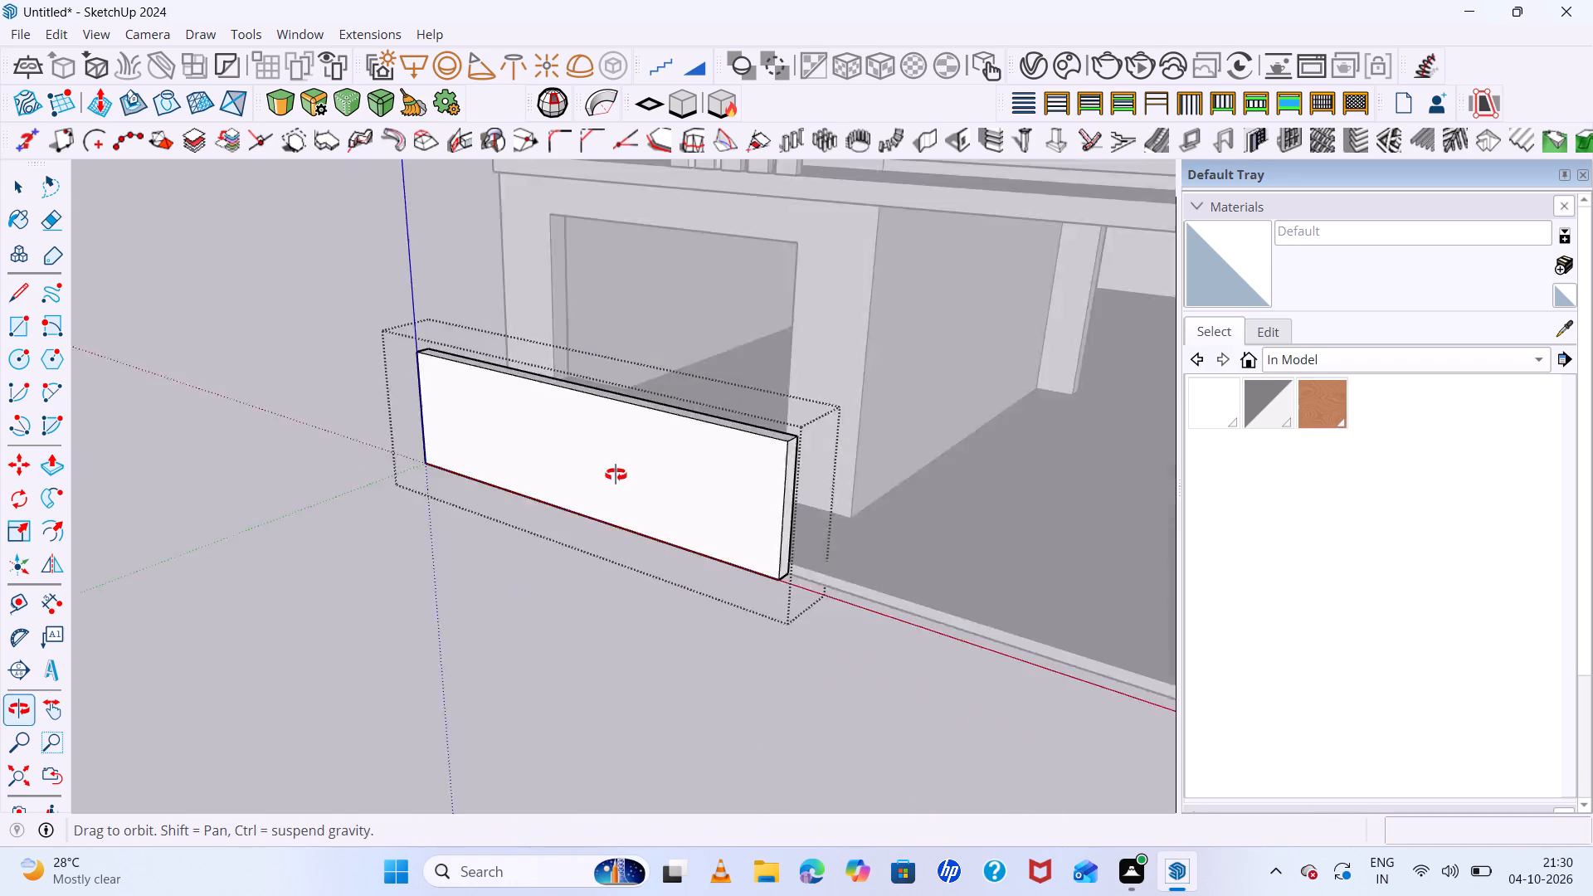
{"action": "middle_click_drag", "start_coordinate": [616, 475], "coordinate": [729, 461]}
{"action": "middle_click", "coordinate": [729, 461]}
{"action": "key", "text": "space"}
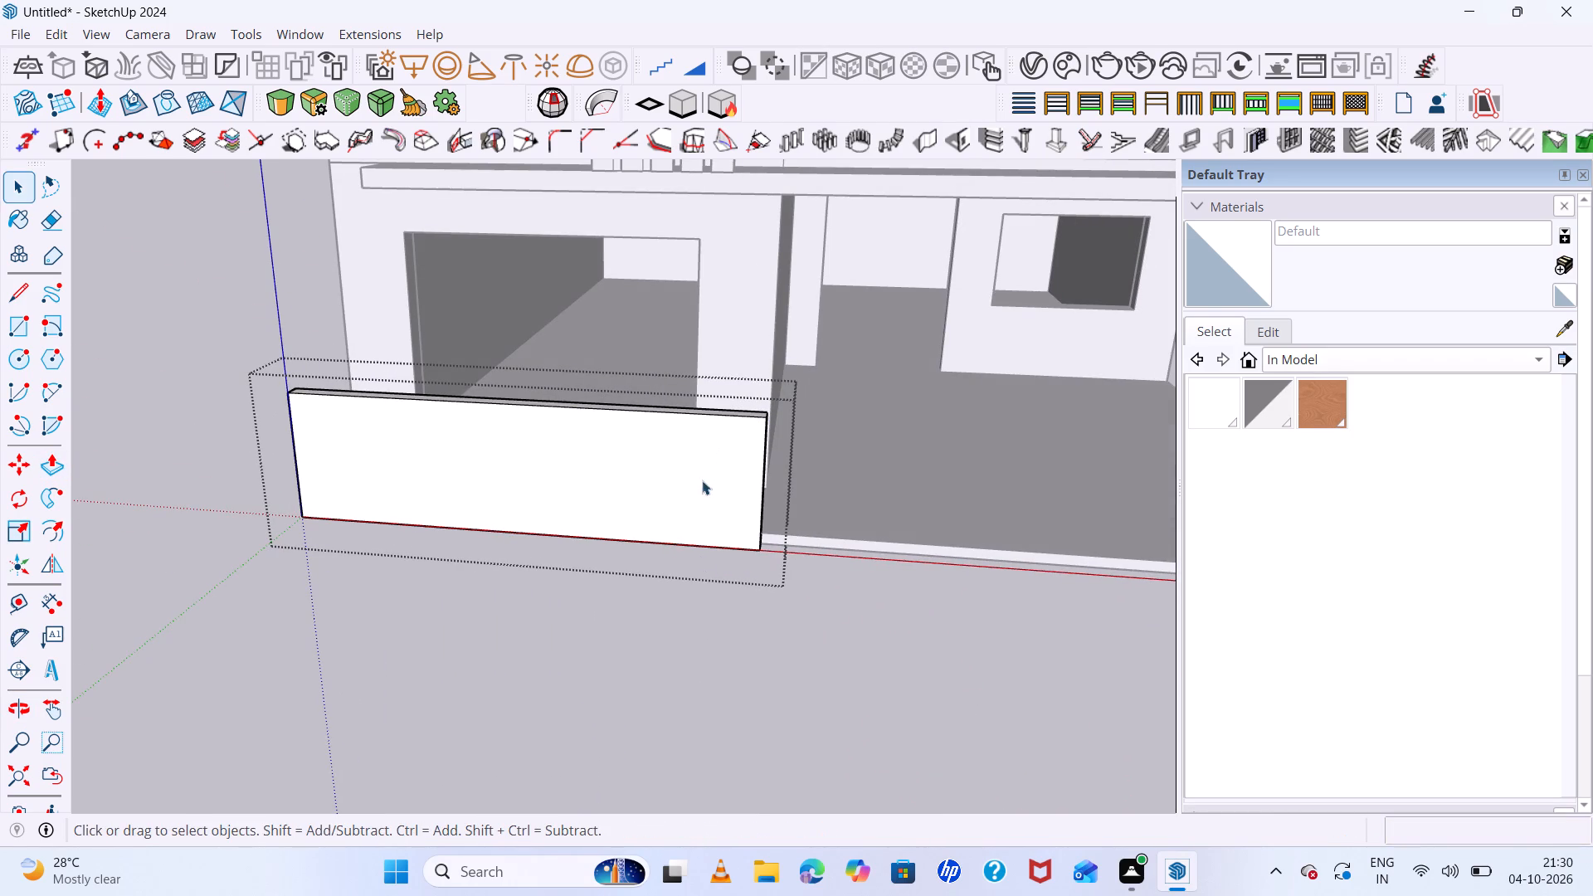
{"action": "scroll", "coordinate": [669, 635], "scroll_direction": "down", "scroll_amount": 3}
{"action": "left_click", "coordinate": [668, 636]}
Examine the grouped low wall from below, where its base meets the front platform.
{"action": "scroll", "coordinate": [699, 577], "scroll_direction": "up", "scroll_amount": 7}
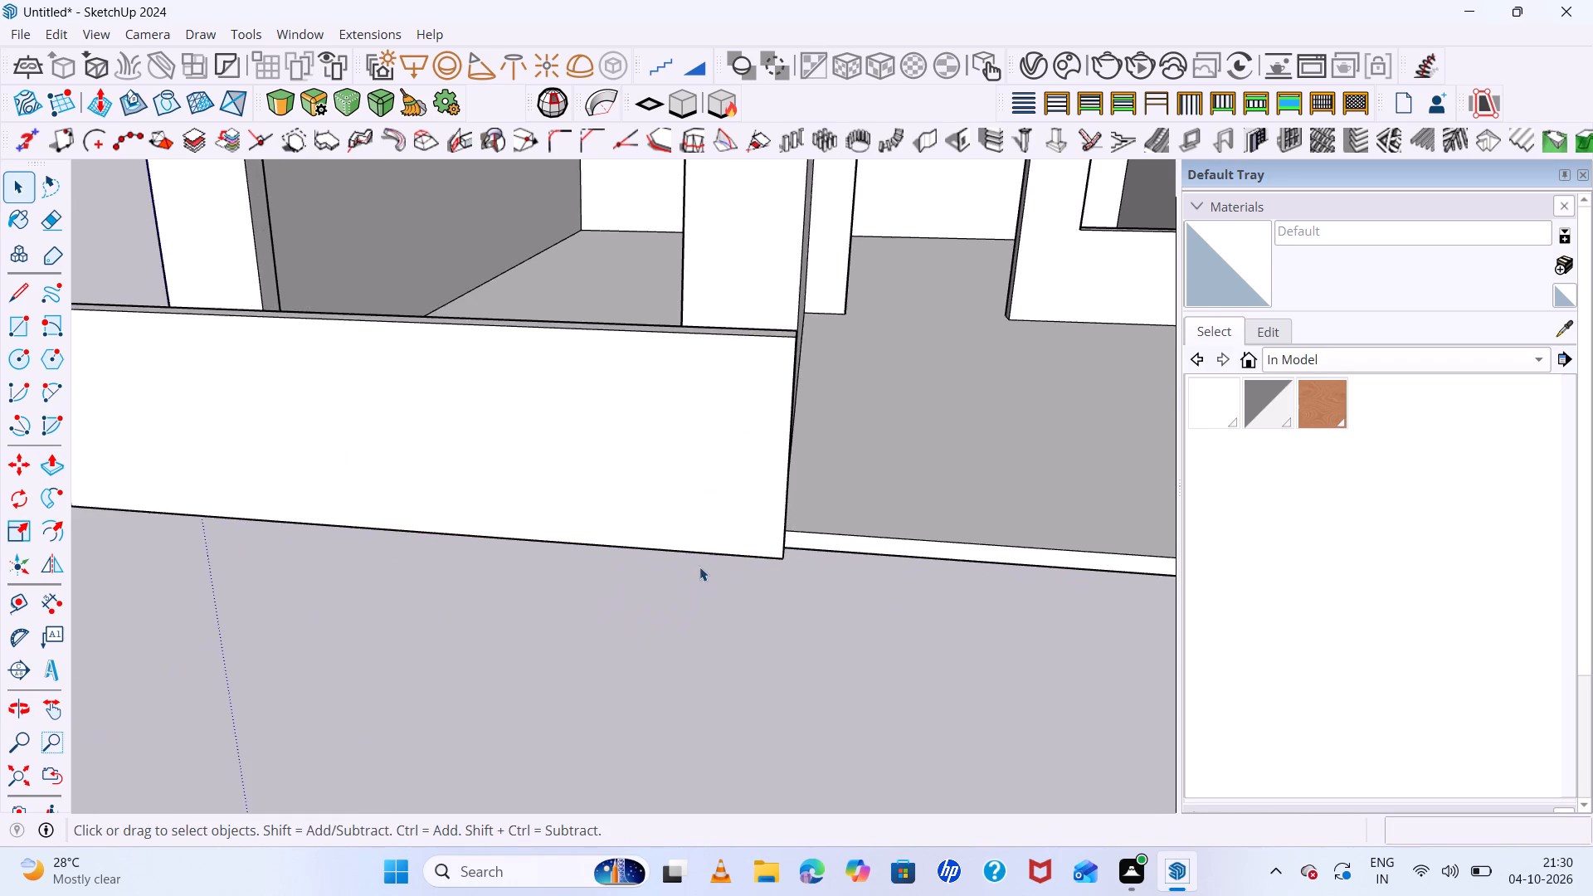
{"action": "middle_click_drag", "start_coordinate": [704, 622], "coordinate": [550, 300]}
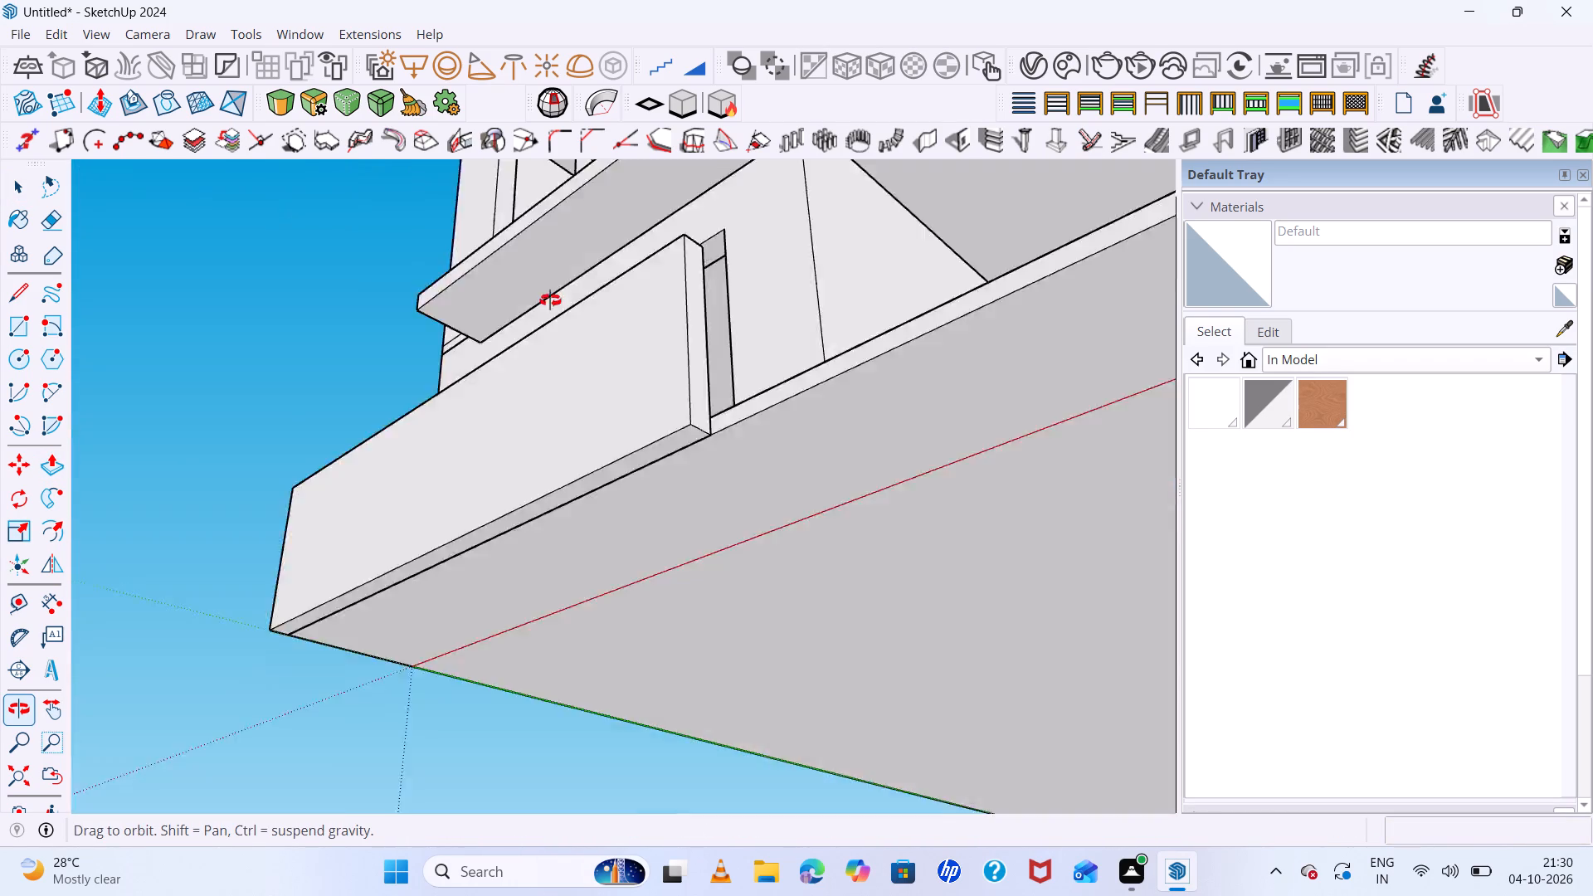
{"action": "middle_click_drag", "start_coordinate": [550, 300], "coordinate": [750, 374]}
{"action": "scroll", "coordinate": [726, 374], "scroll_direction": "up", "scroll_amount": 5}
{"action": "left_click", "coordinate": [720, 378]}
{"action": "scroll", "coordinate": [720, 382], "scroll_direction": "down", "scroll_amount": 6}
{"action": "middle_click_drag", "start_coordinate": [865, 528], "coordinate": [1039, 625]}
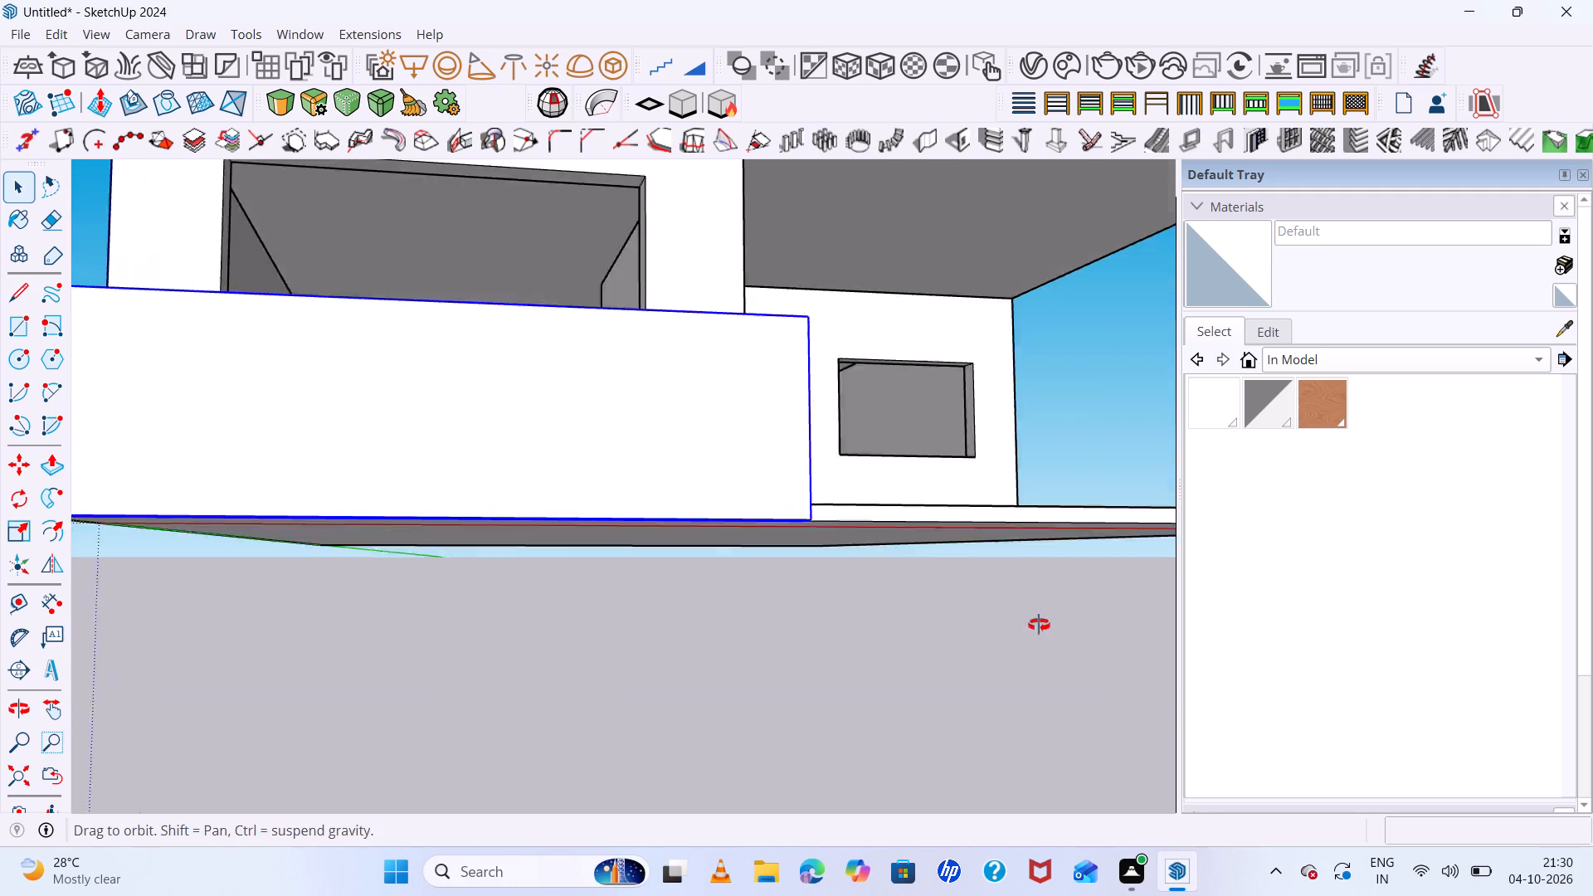
{"action": "middle_click_drag", "start_coordinate": [1039, 625], "coordinate": [1113, 650]}
Inside the wall group, draw an outer L-shaped outline on the front face from the open-floor side edge, dropping about 3' 2" to the base.
{"action": "triple_click", "coordinate": [758, 429]}
{"action": "left_click", "coordinate": [758, 429]}
{"action": "scroll", "coordinate": [804, 382], "scroll_direction": "up", "scroll_amount": 4}
{"action": "left_click", "coordinate": [766, 408]}
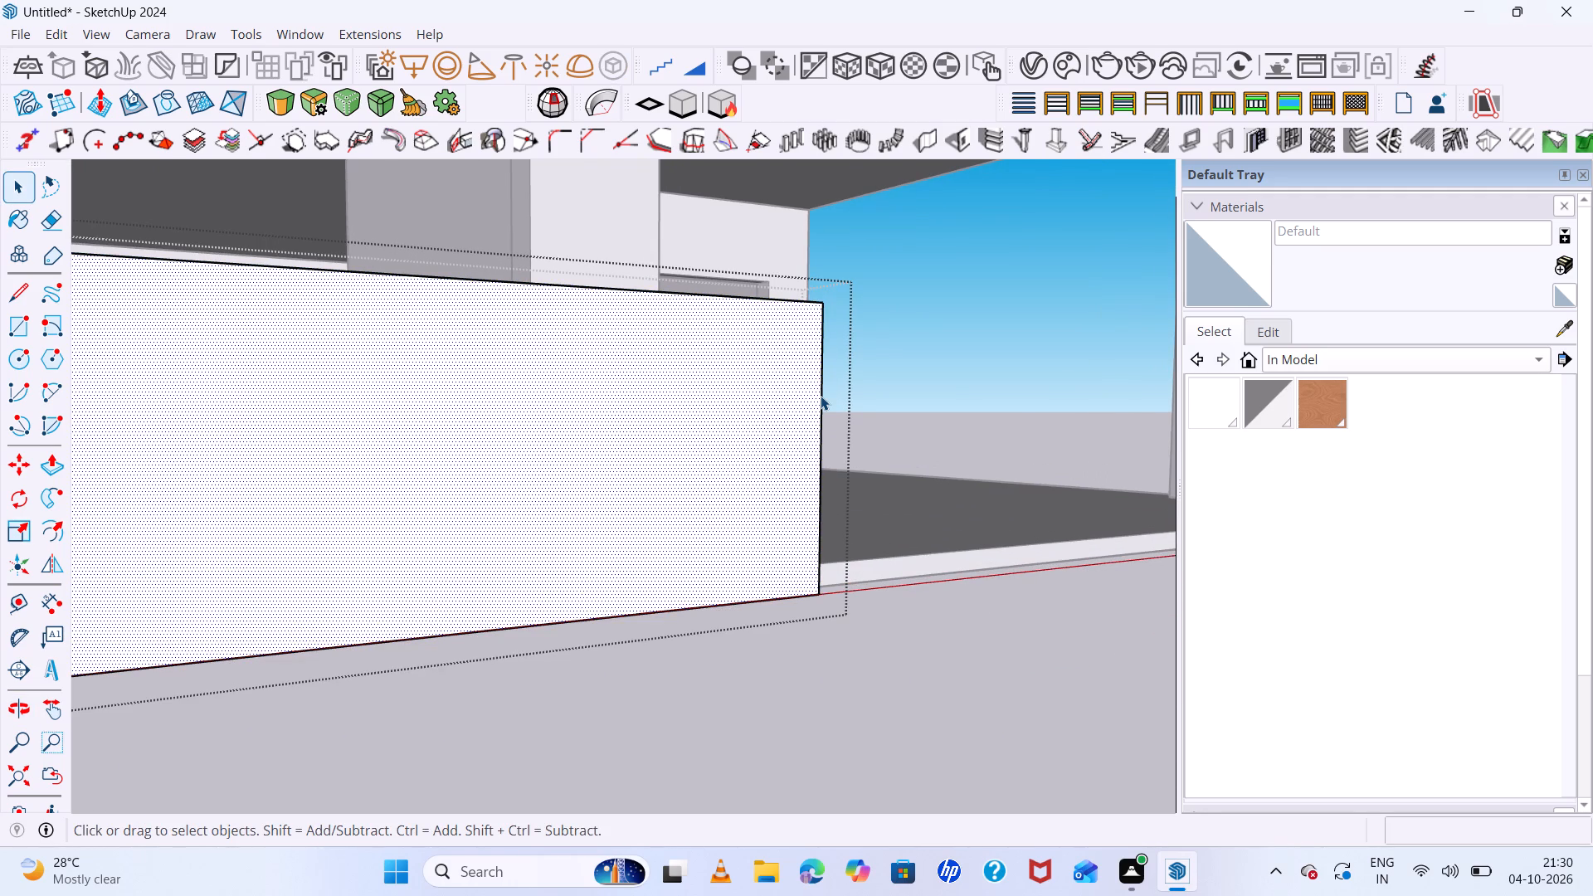
{"action": "key", "text": "l"}
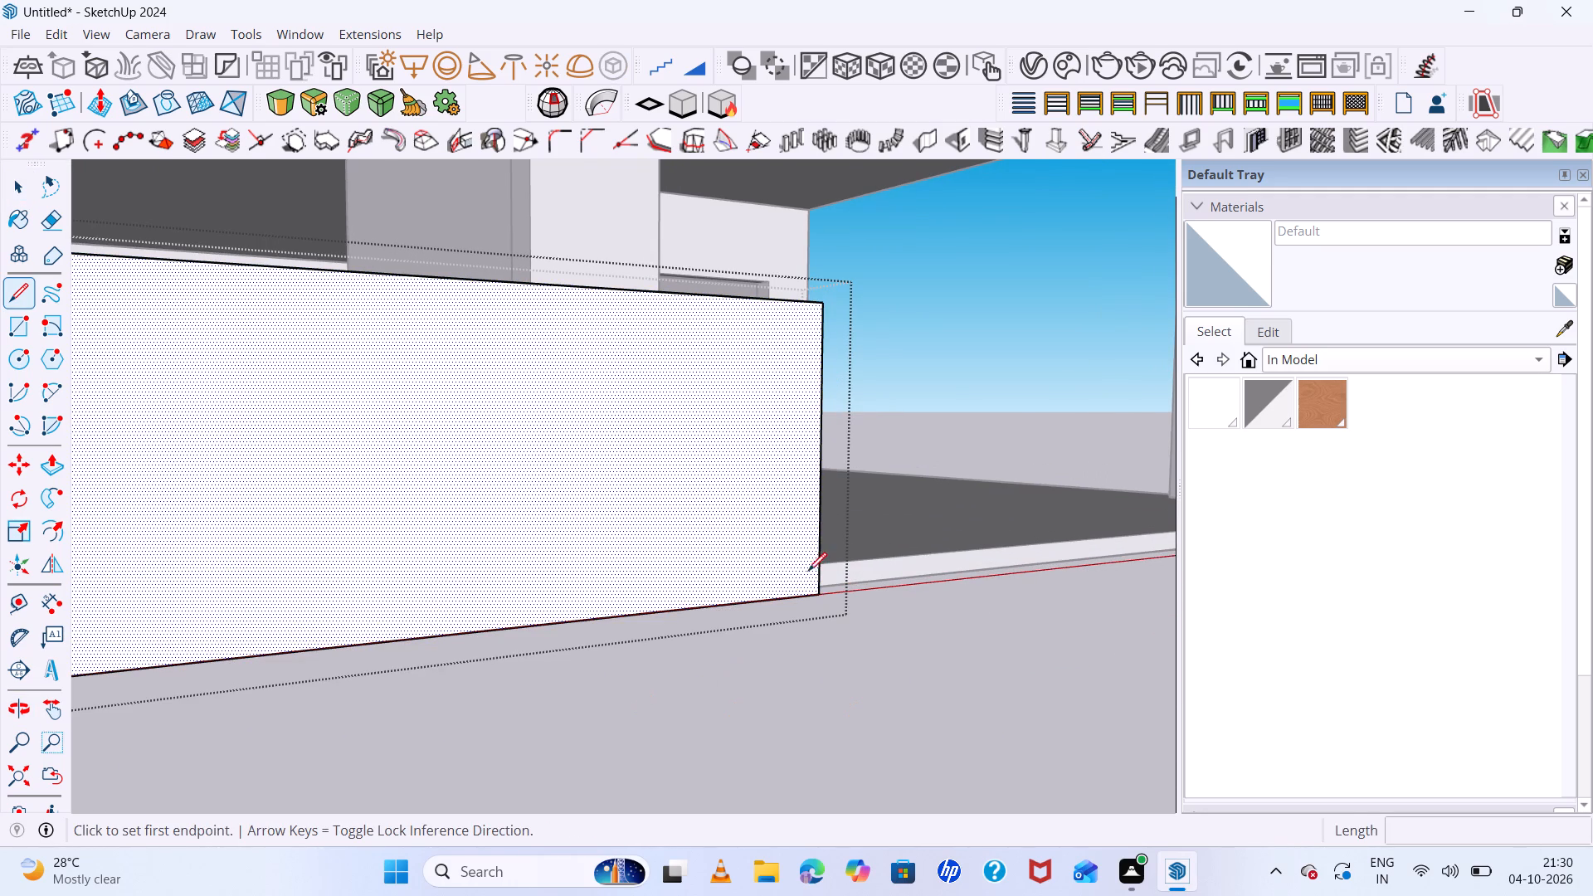
{"action": "left_click", "coordinate": [822, 367]}
{"action": "scroll", "coordinate": [455, 411], "scroll_direction": "down", "scroll_amount": 9}
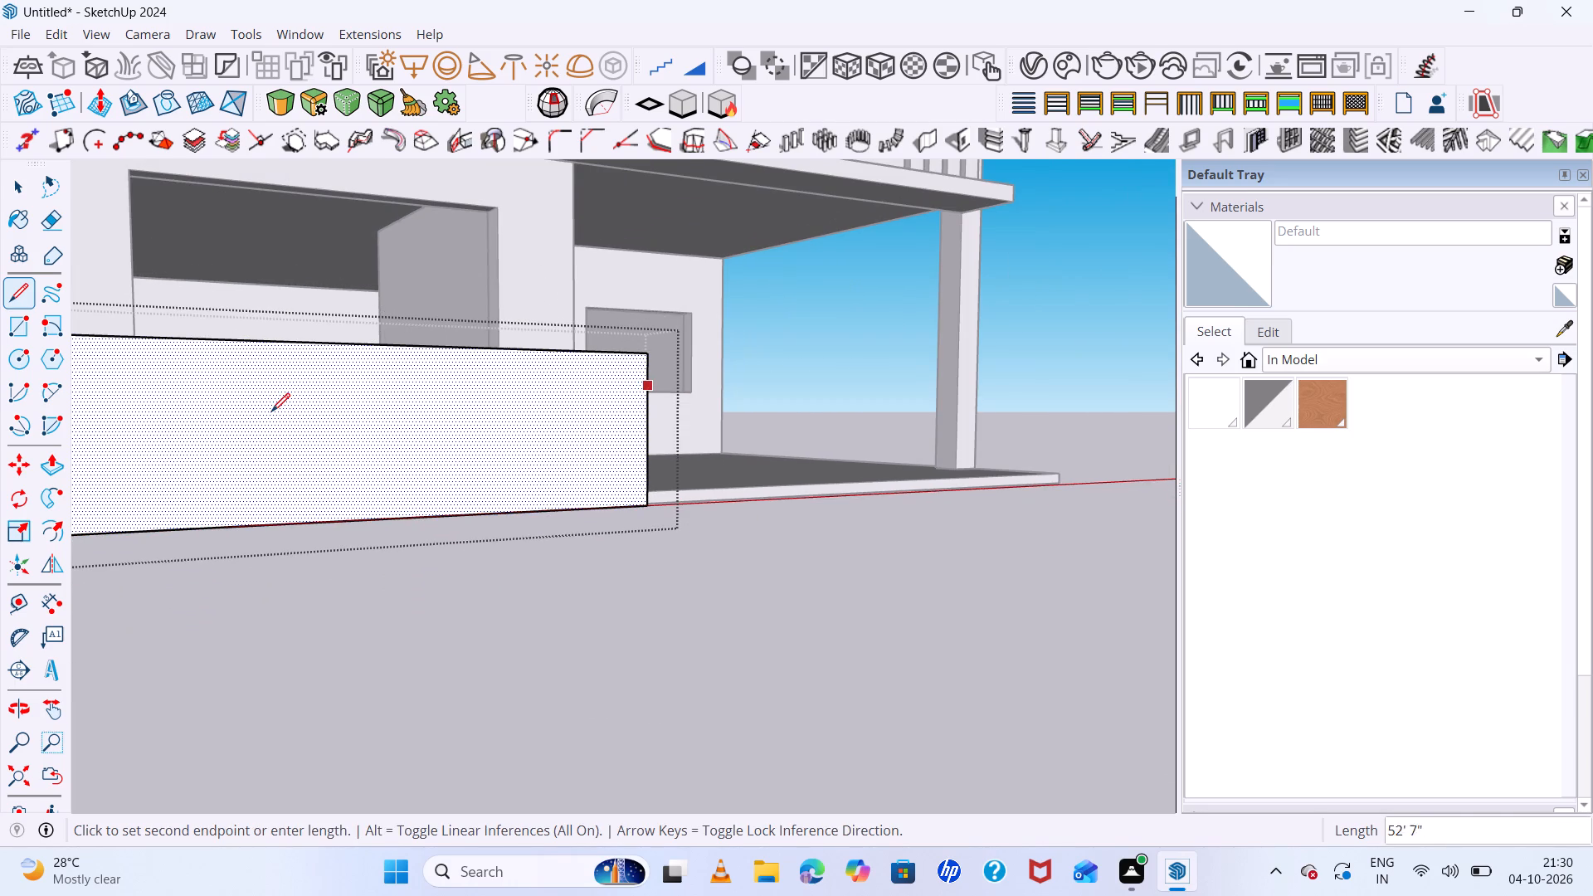
{"action": "scroll", "coordinate": [271, 411], "scroll_direction": "down", "scroll_amount": 4}
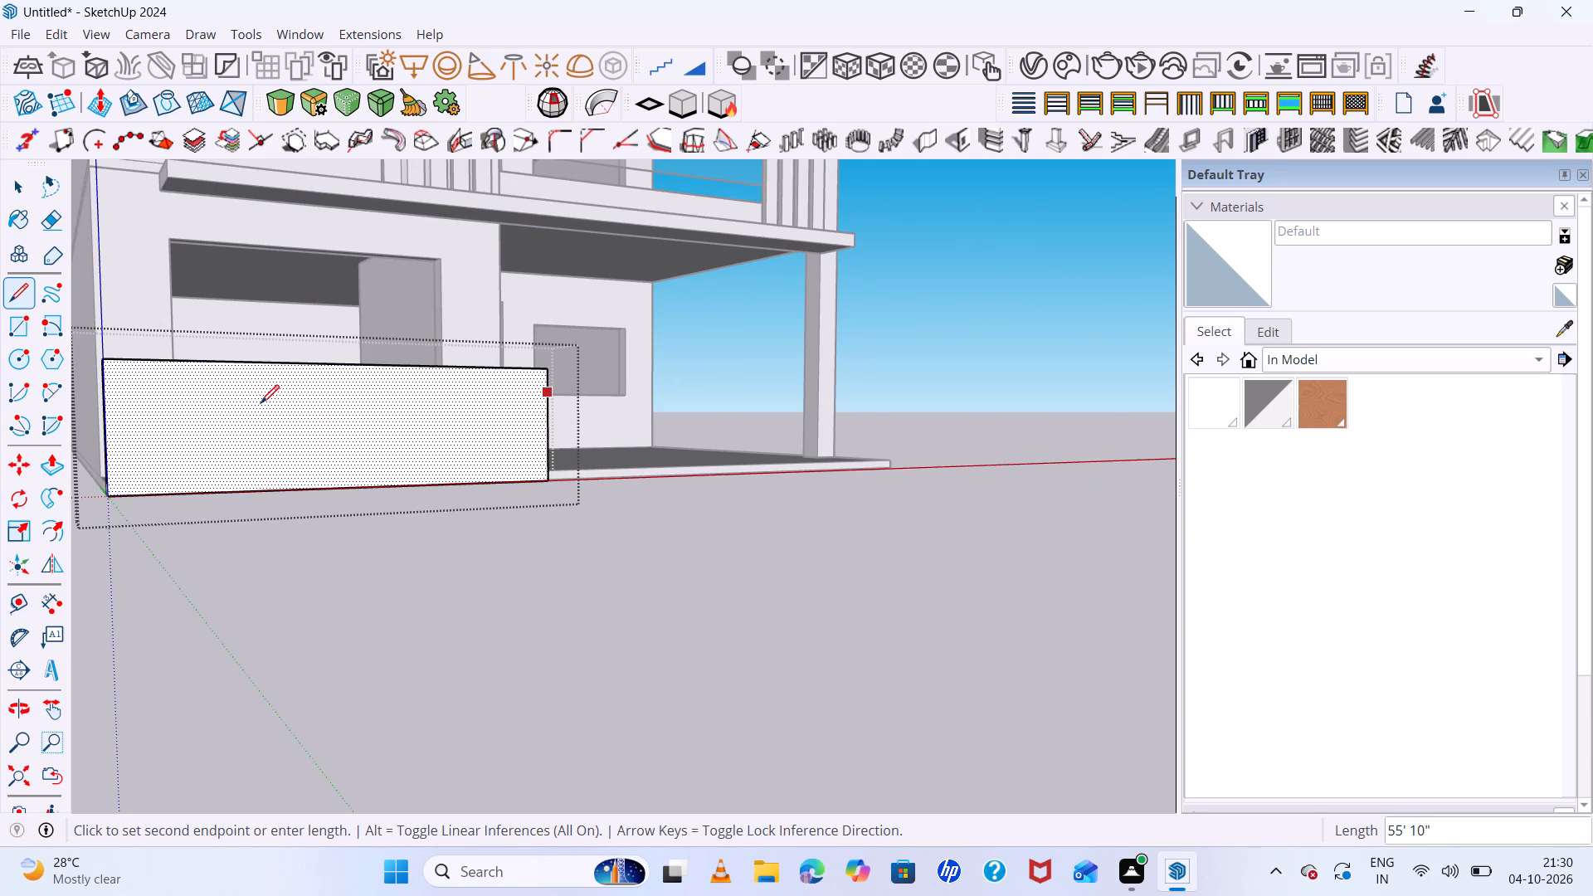
{"action": "left_click", "coordinate": [265, 395]}
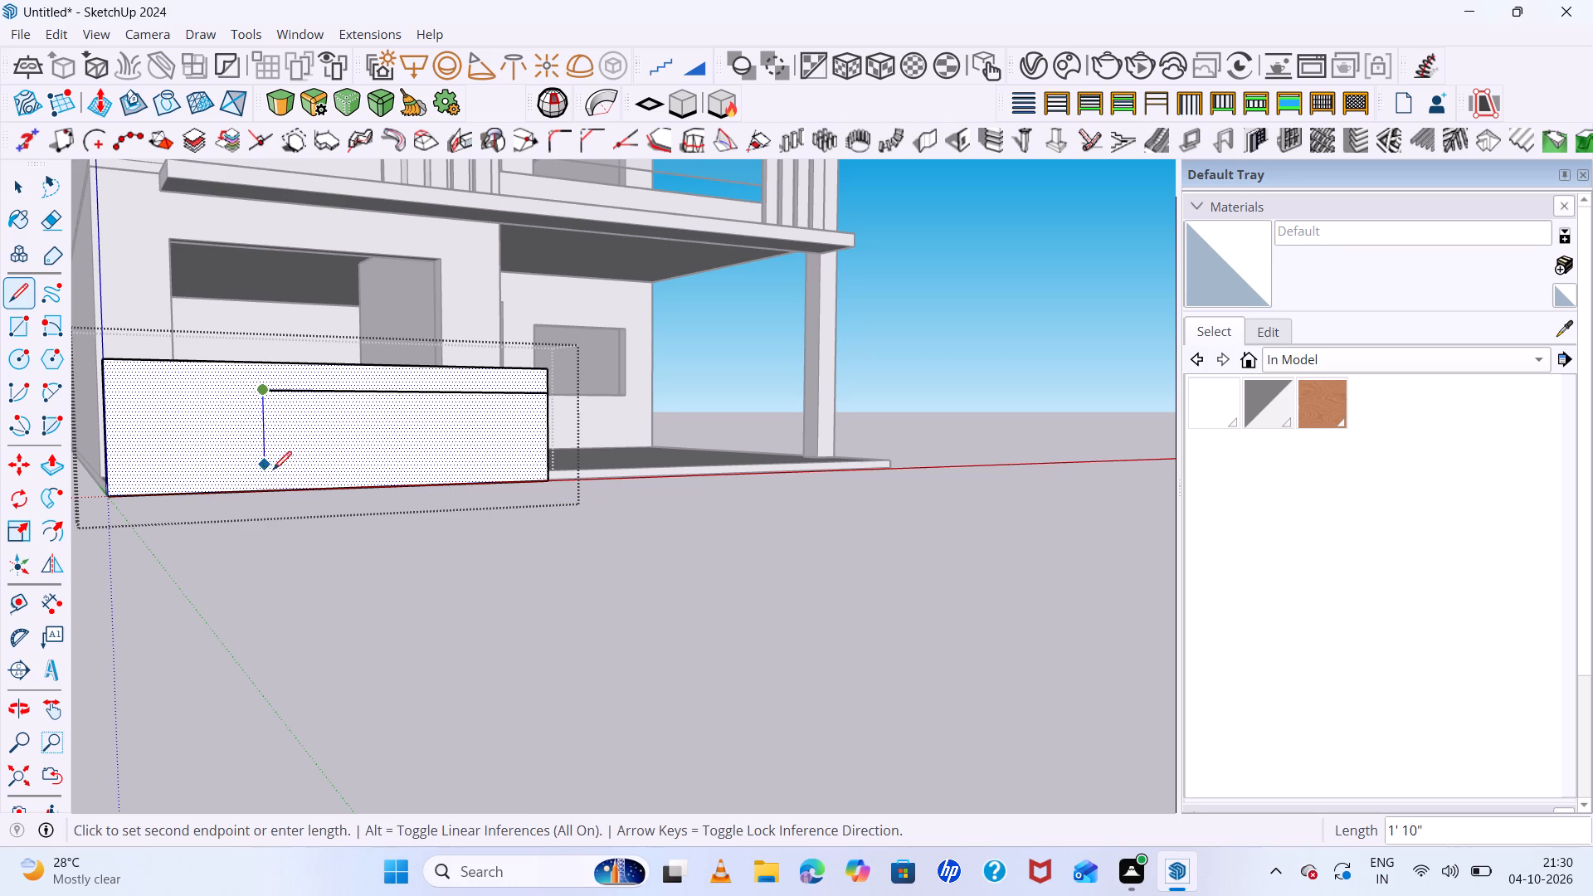
{"action": "left_click", "coordinate": [269, 495]}
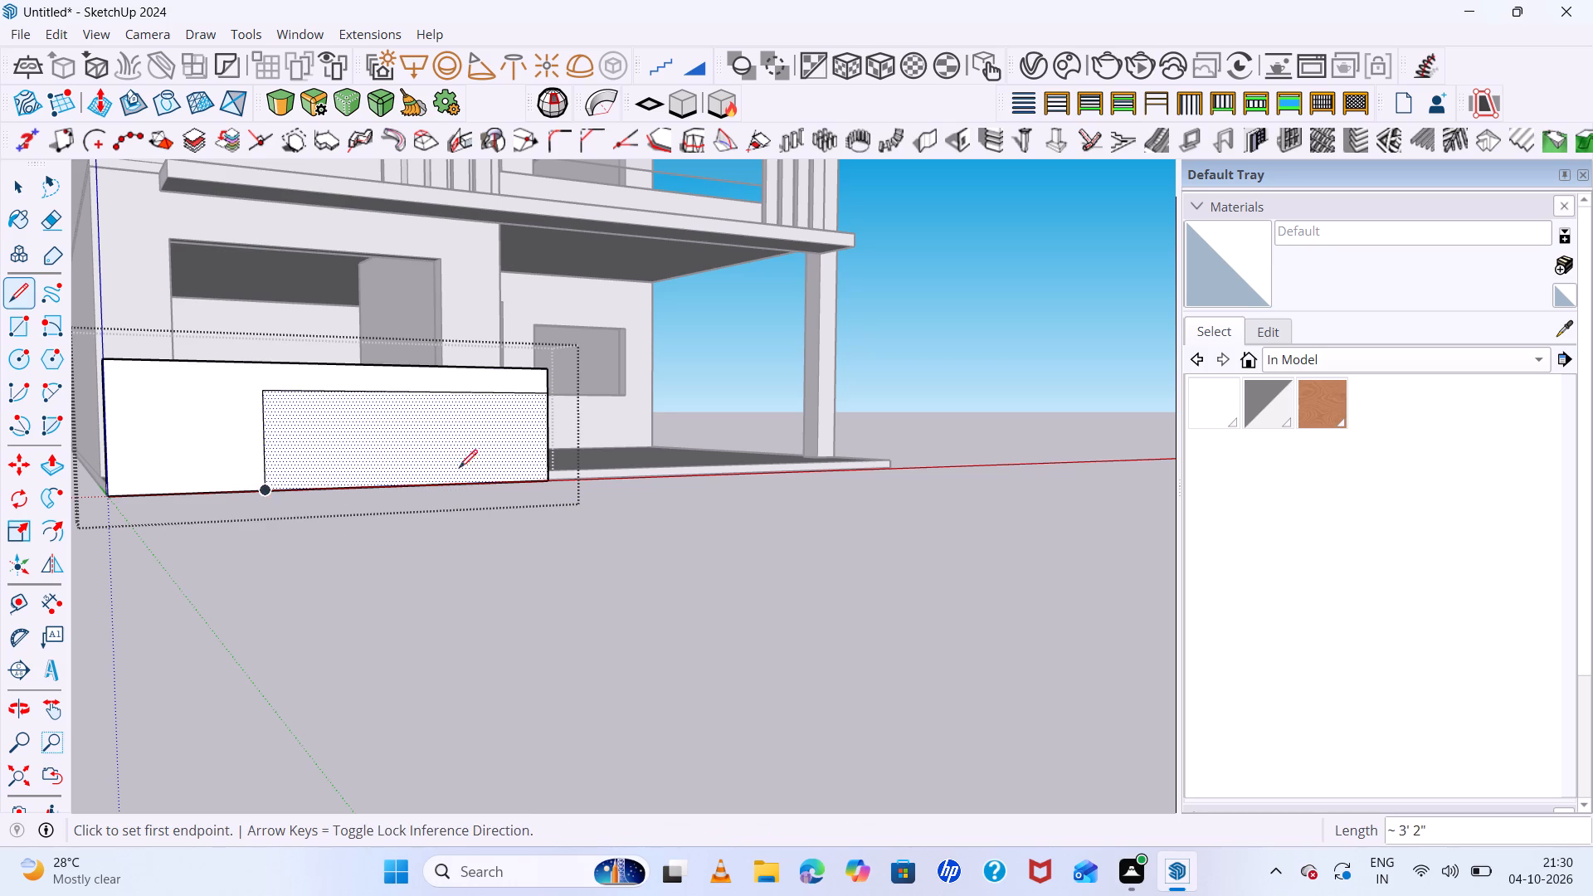
Draw an inner L-shaped outline inside the first, about 8' 1" long from the side edge and dropping about 2' 1" to the base.
{"action": "left_click", "coordinate": [549, 424]}
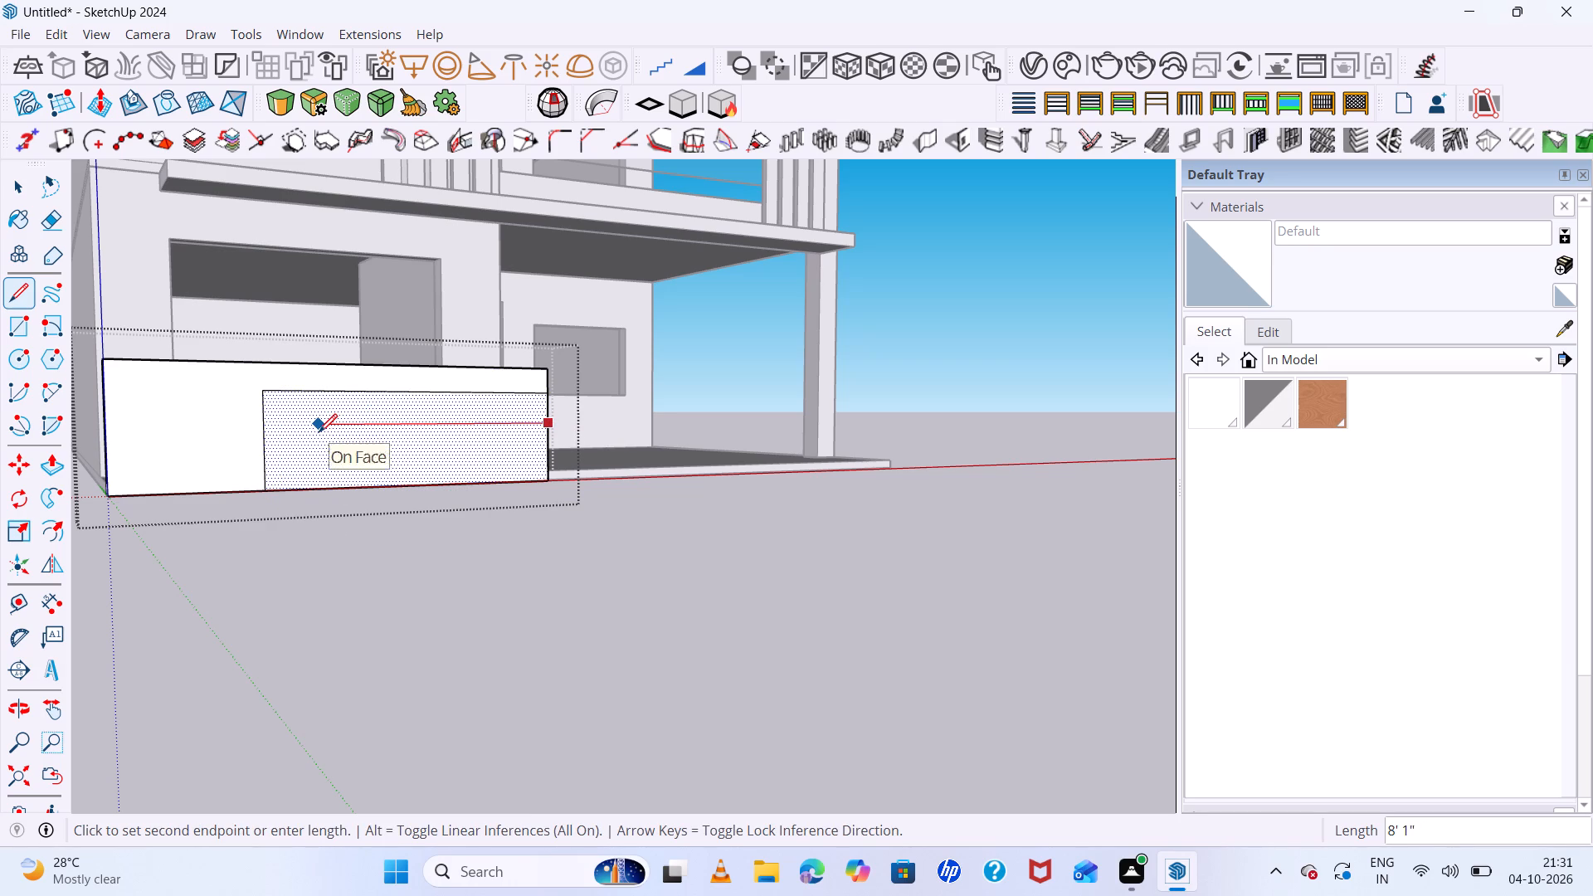
{"action": "left_click", "coordinate": [319, 432]}
{"action": "left_click", "coordinate": [320, 489]}
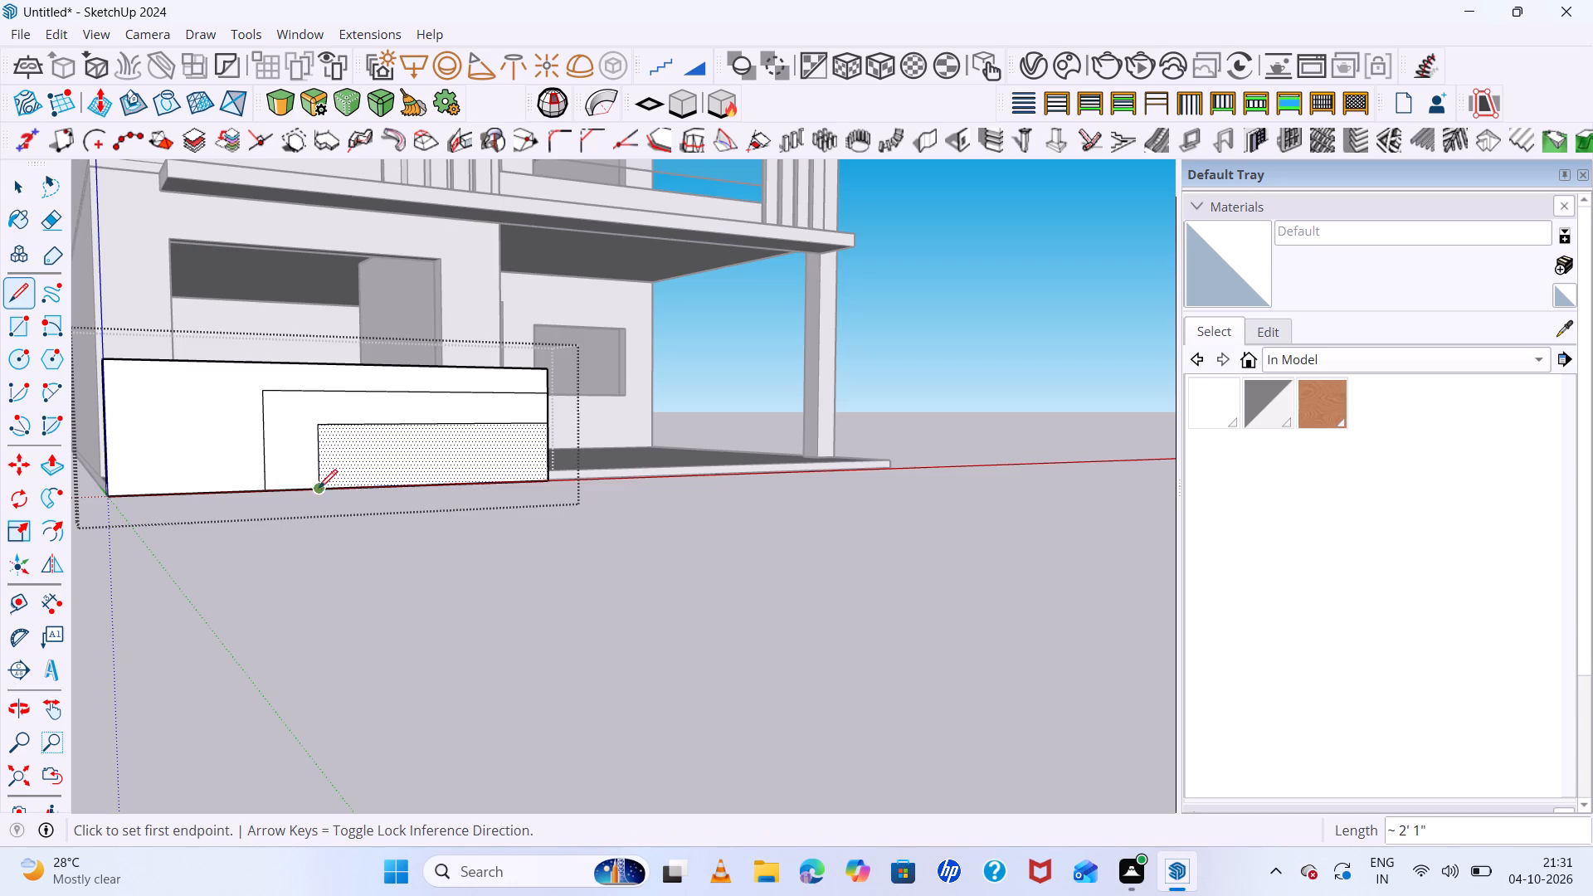
{"action": "middle_click_drag", "start_coordinate": [436, 517], "coordinate": [304, 578]}
{"action": "scroll", "coordinate": [425, 528], "scroll_direction": "down", "scroll_amount": 5}
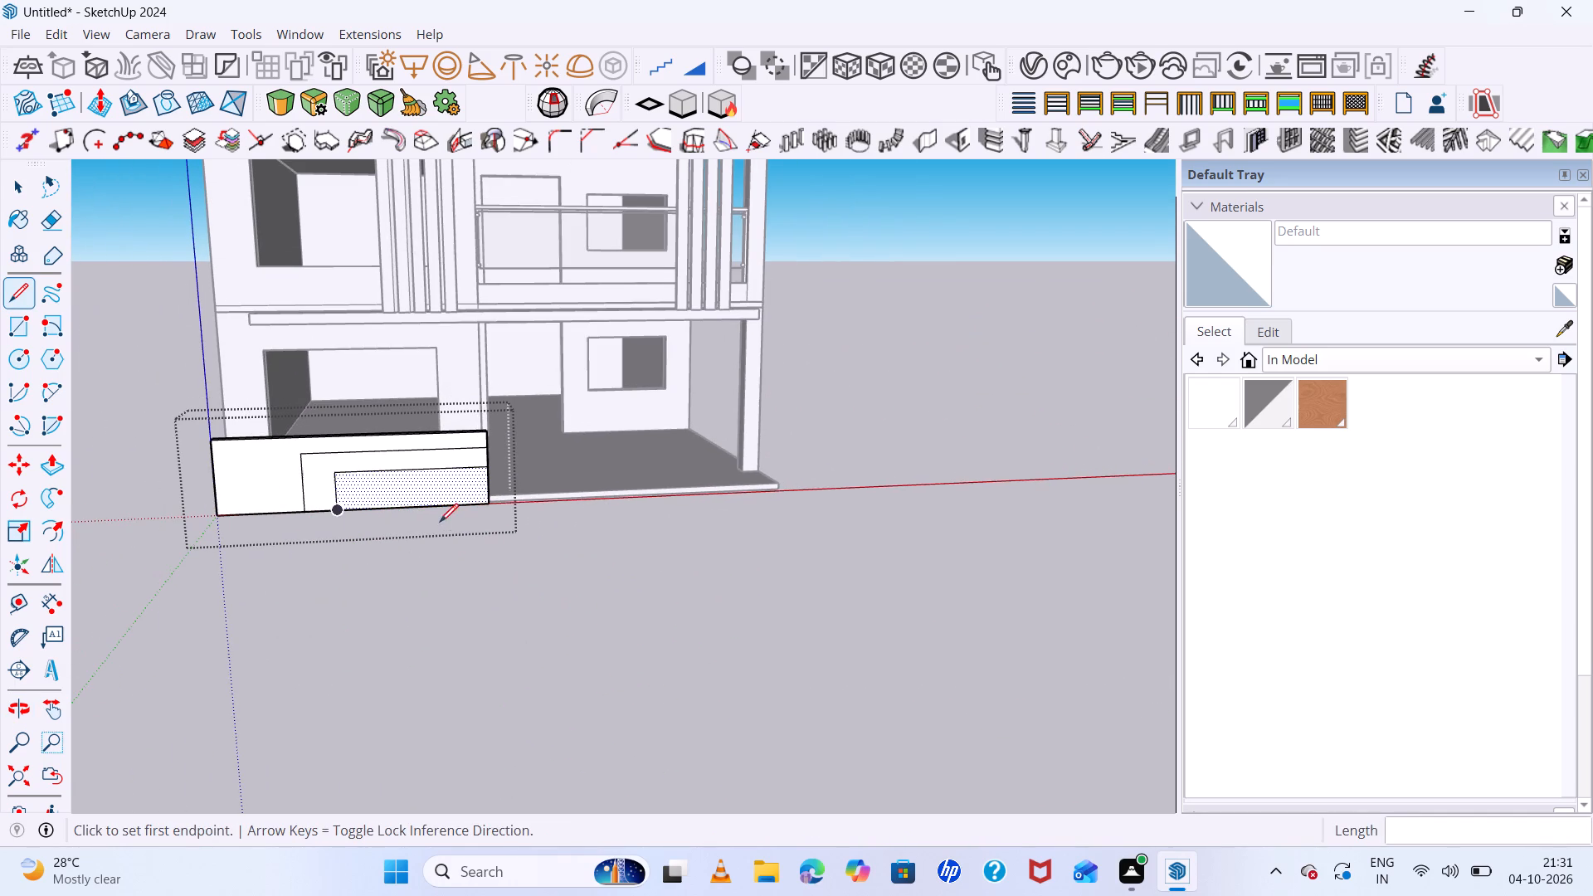
{"action": "key", "text": "space"}
{"action": "key", "text": "space"}
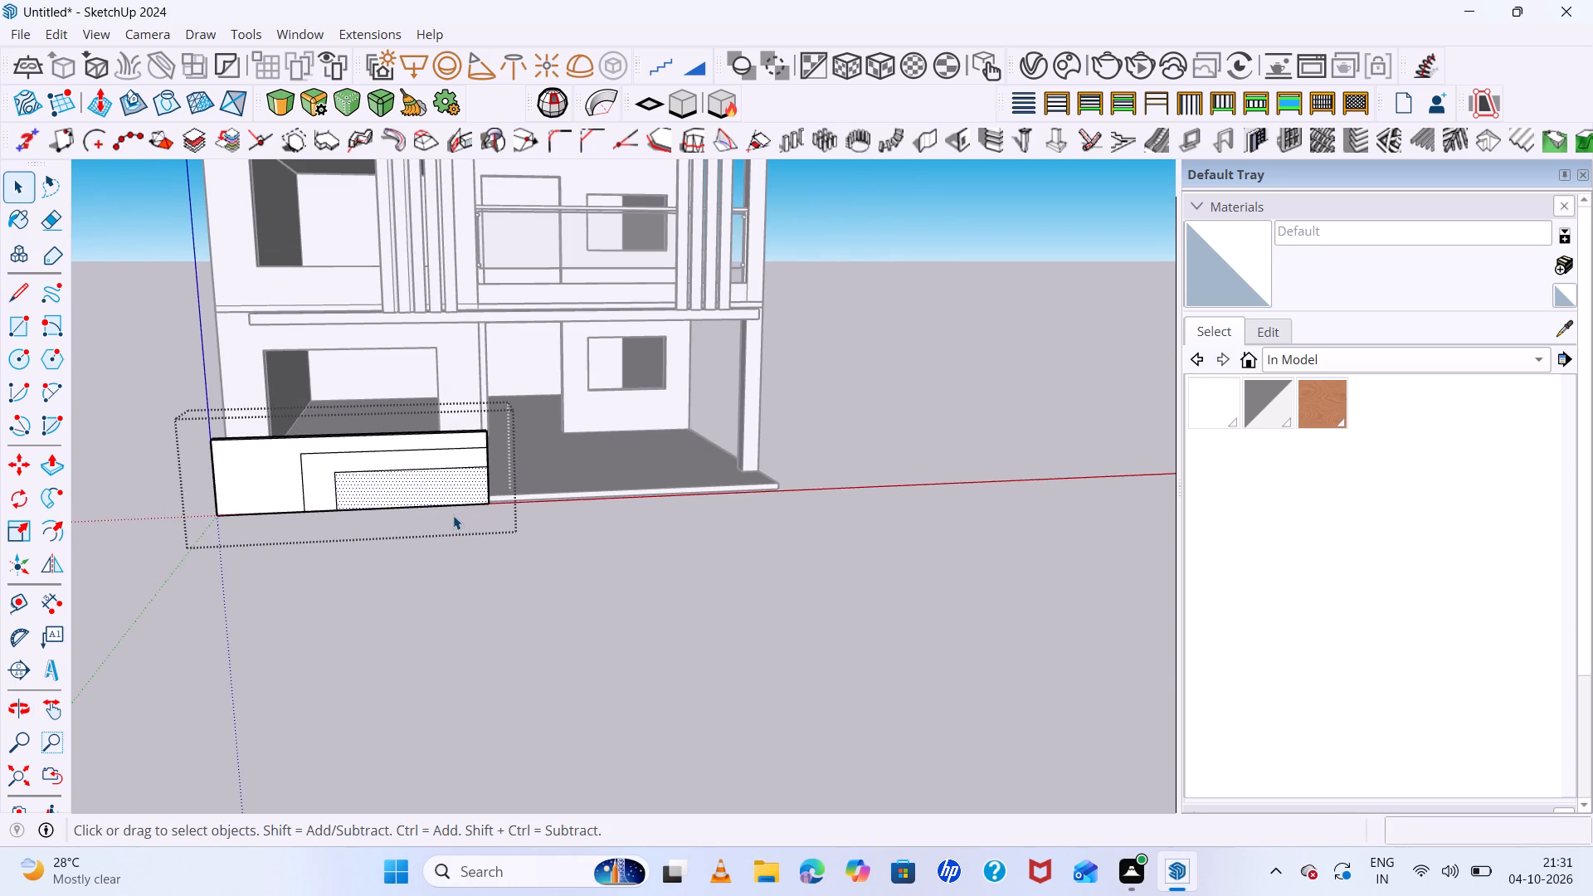
Push/Pull the L-shaped band between the two outlines on the low front wall out 2".
{"action": "left_click", "coordinate": [324, 488]}
{"action": "key", "text": "p"}
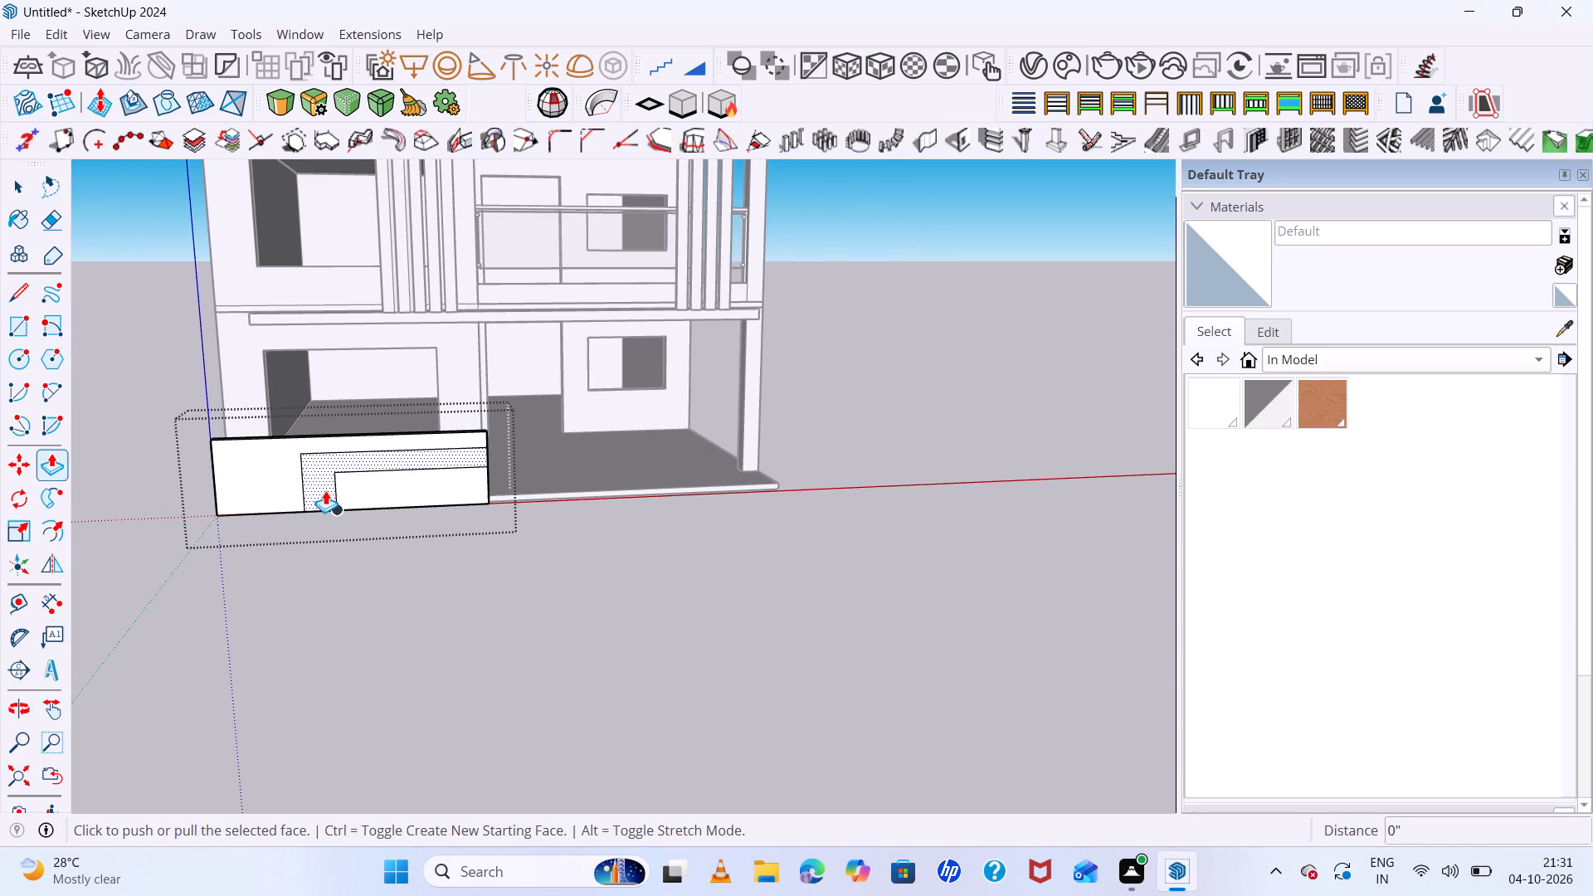
{"action": "left_click", "coordinate": [325, 490]}
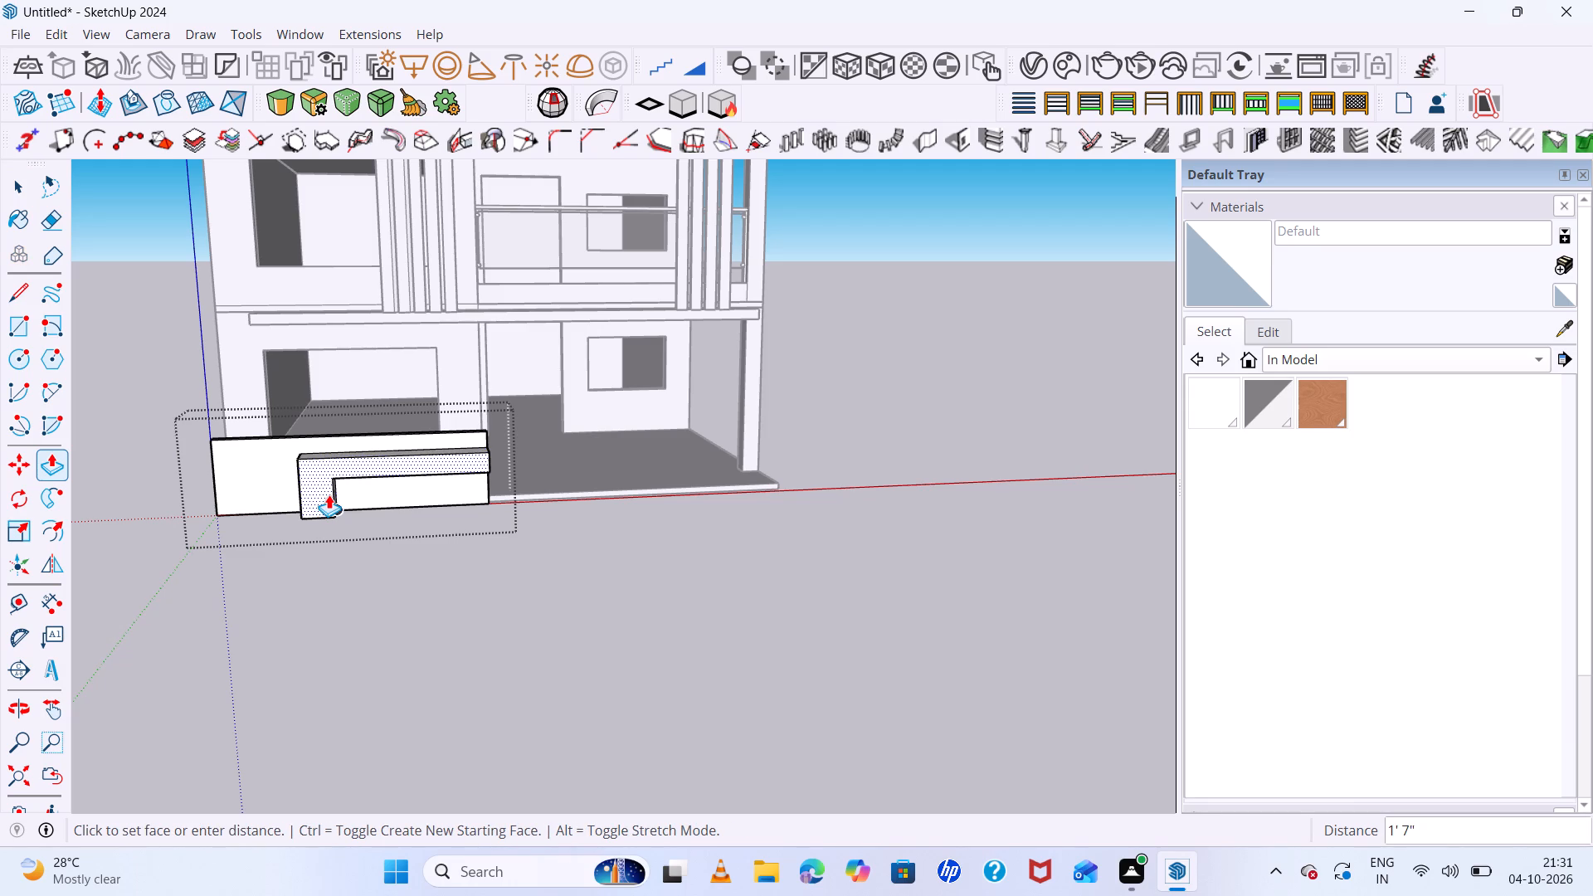
{"action": "key", "text": "2"}
{"action": "key", "text": "Return"}
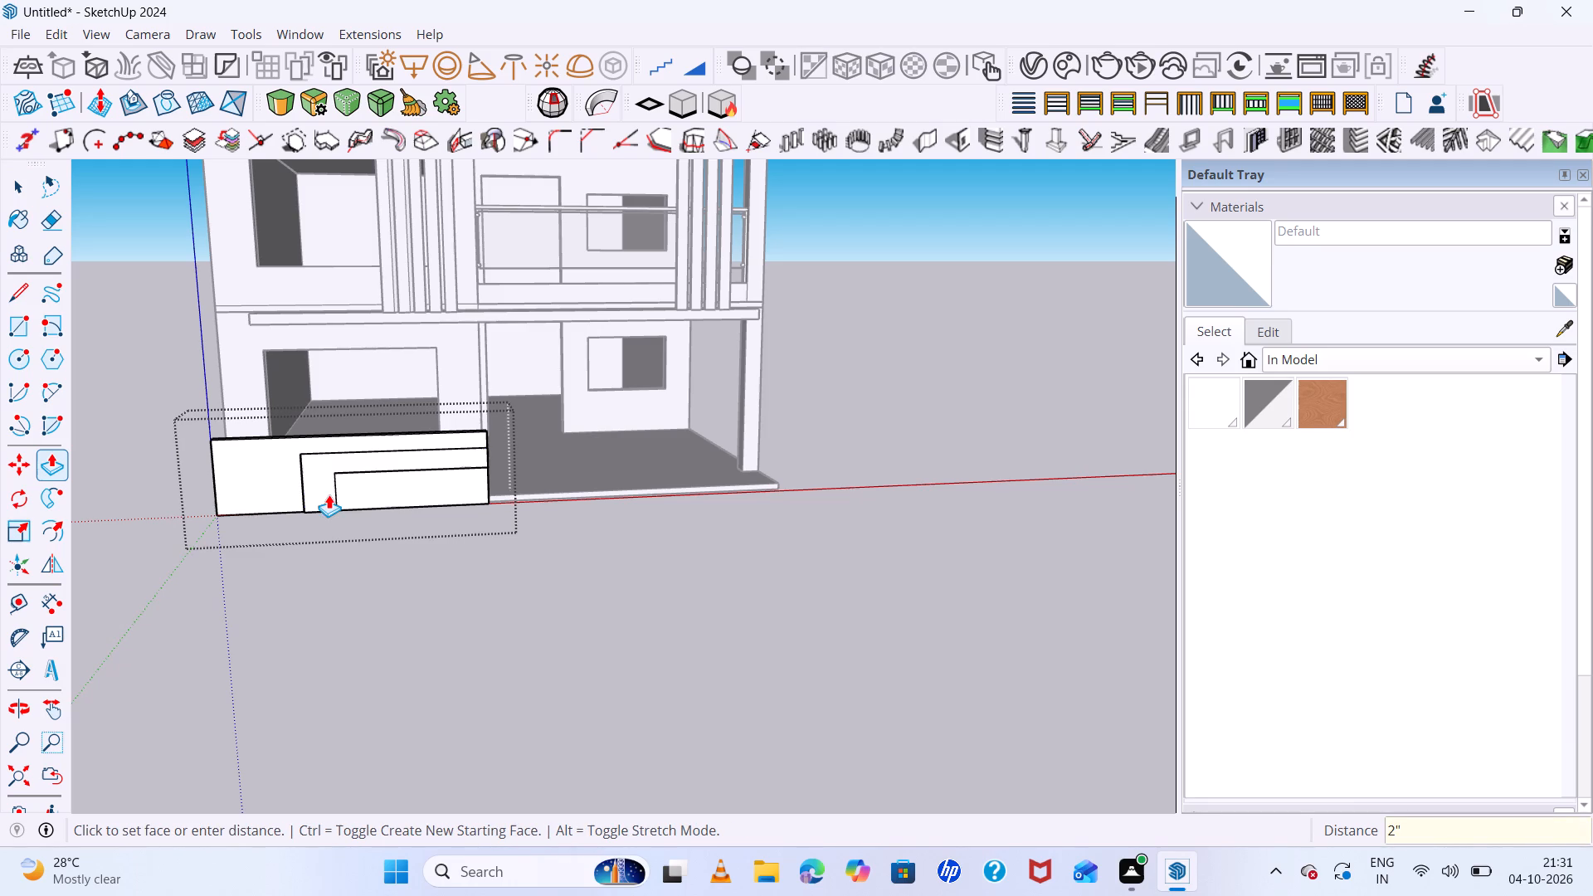
Close the low wall group and clear the selection.
{"action": "key", "text": "space"}
{"action": "left_click", "coordinate": [521, 597]}
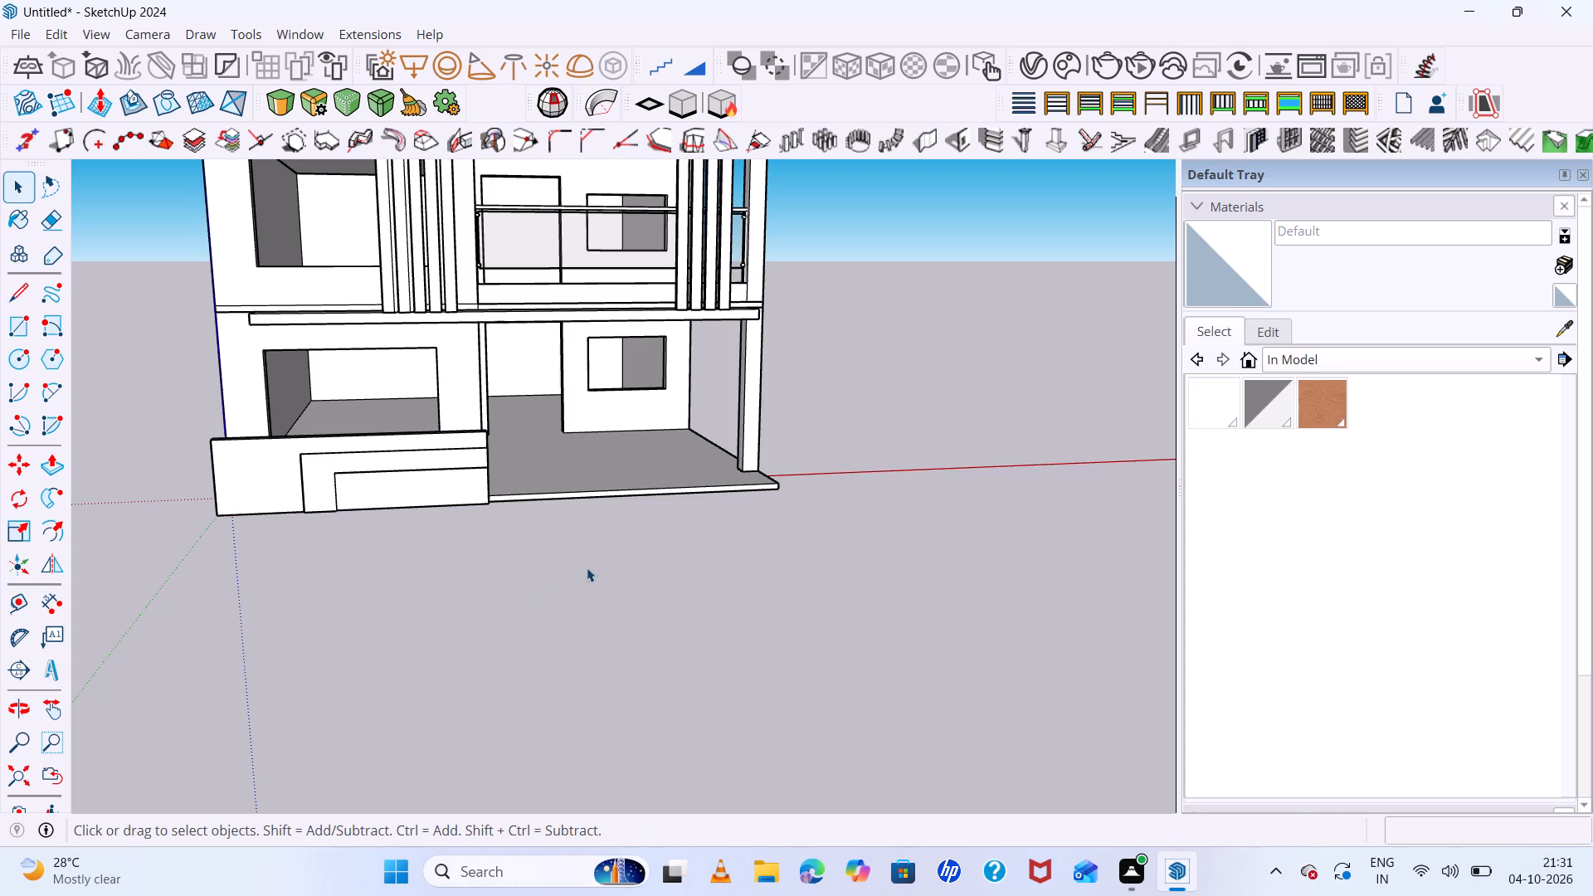
Examine the low wall's raised L-shaped band and its end where it meets the front platform.
{"action": "left_click", "coordinate": [439, 467]}
{"action": "middle_click_drag", "start_coordinate": [568, 518], "coordinate": [0, 490]}
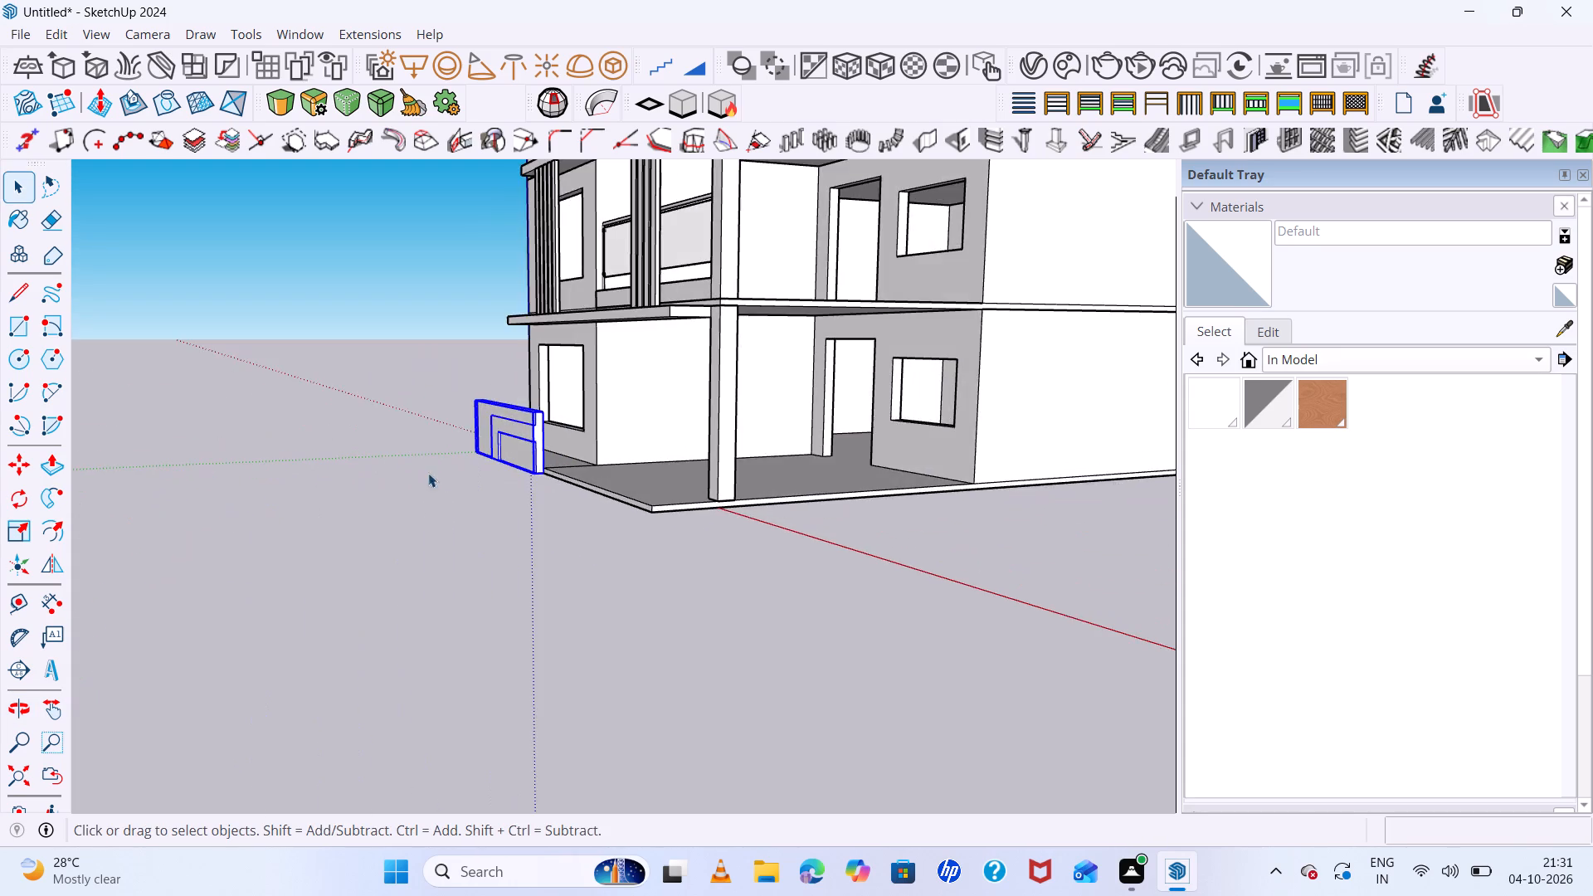
{"action": "scroll", "coordinate": [446, 471], "scroll_direction": "up", "scroll_amount": 5}
{"action": "middle_click_drag", "start_coordinate": [602, 574], "coordinate": [683, 646]}
{"action": "left_click", "coordinate": [582, 584]}
{"action": "scroll", "coordinate": [703, 536], "scroll_direction": "up", "scroll_amount": 3}
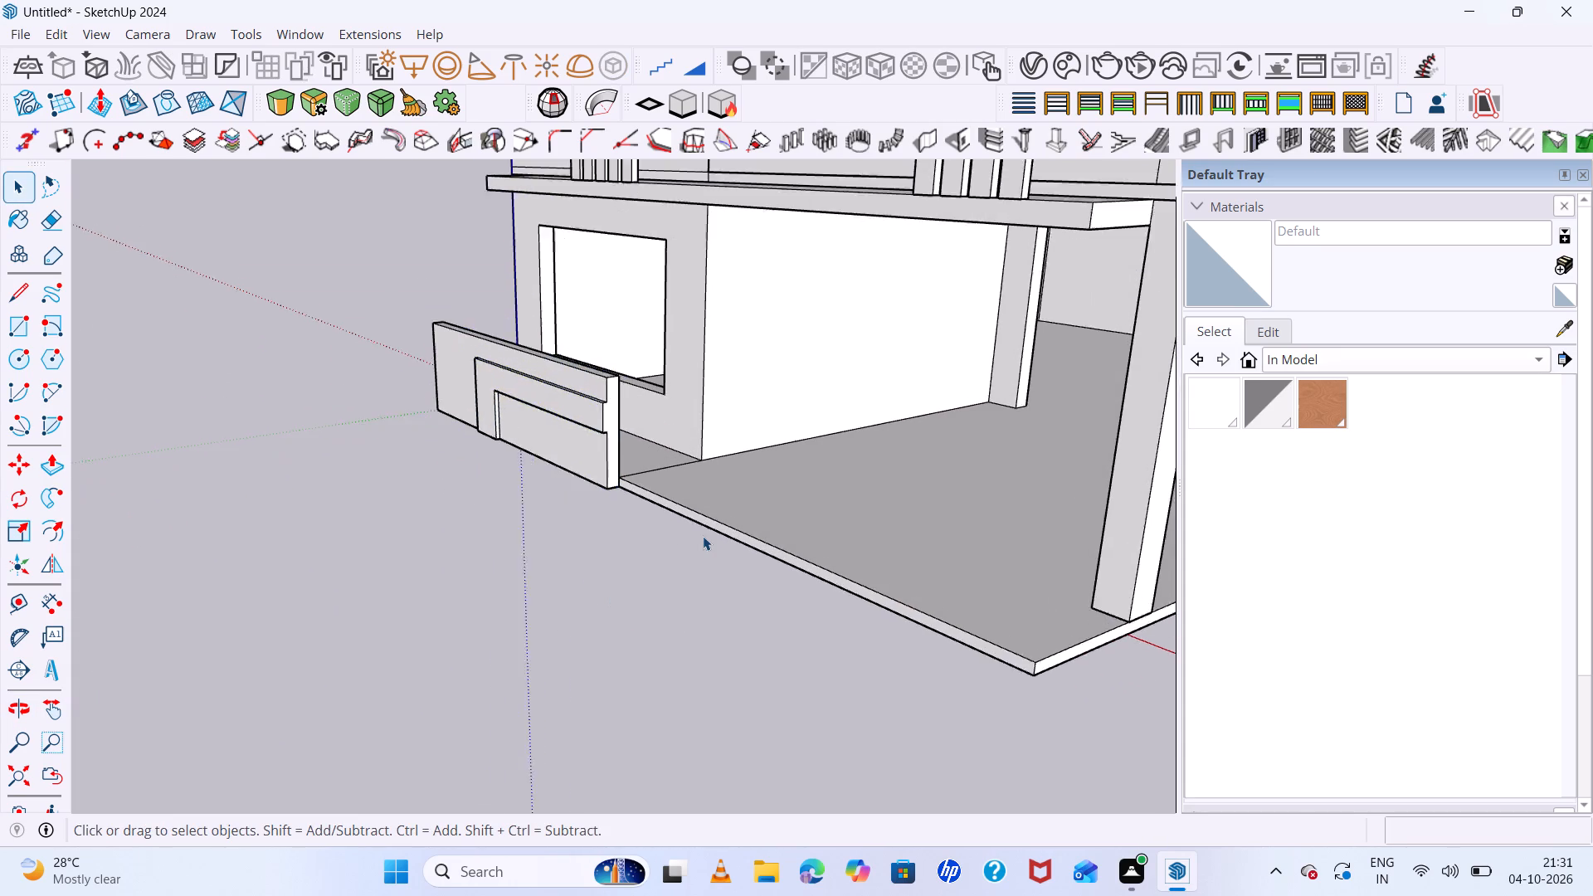
{"action": "scroll", "coordinate": [703, 536], "scroll_direction": "up", "scroll_amount": 7}
{"action": "middle_click_drag", "start_coordinate": [717, 552], "coordinate": [798, 595]}
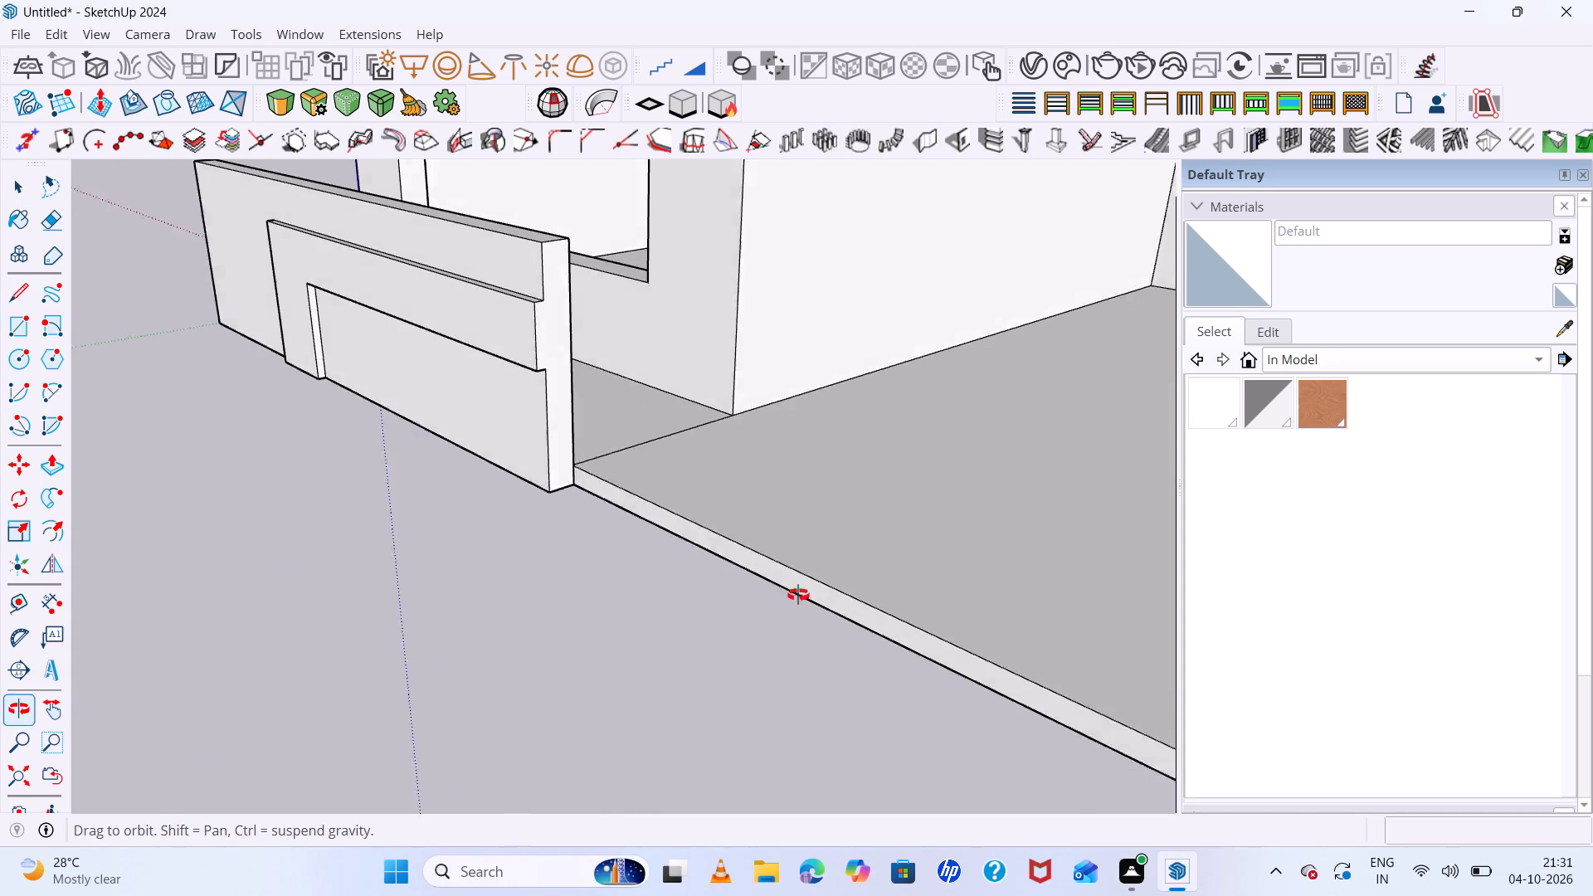
{"action": "middle_click_drag", "start_coordinate": [798, 595], "coordinate": [806, 595]}
{"action": "middle_click", "coordinate": [808, 595]}
{"action": "scroll", "coordinate": [602, 198], "scroll_direction": "up", "scroll_amount": 6}
{"action": "scroll", "coordinate": [643, 375], "scroll_direction": "down", "scroll_amount": 14}
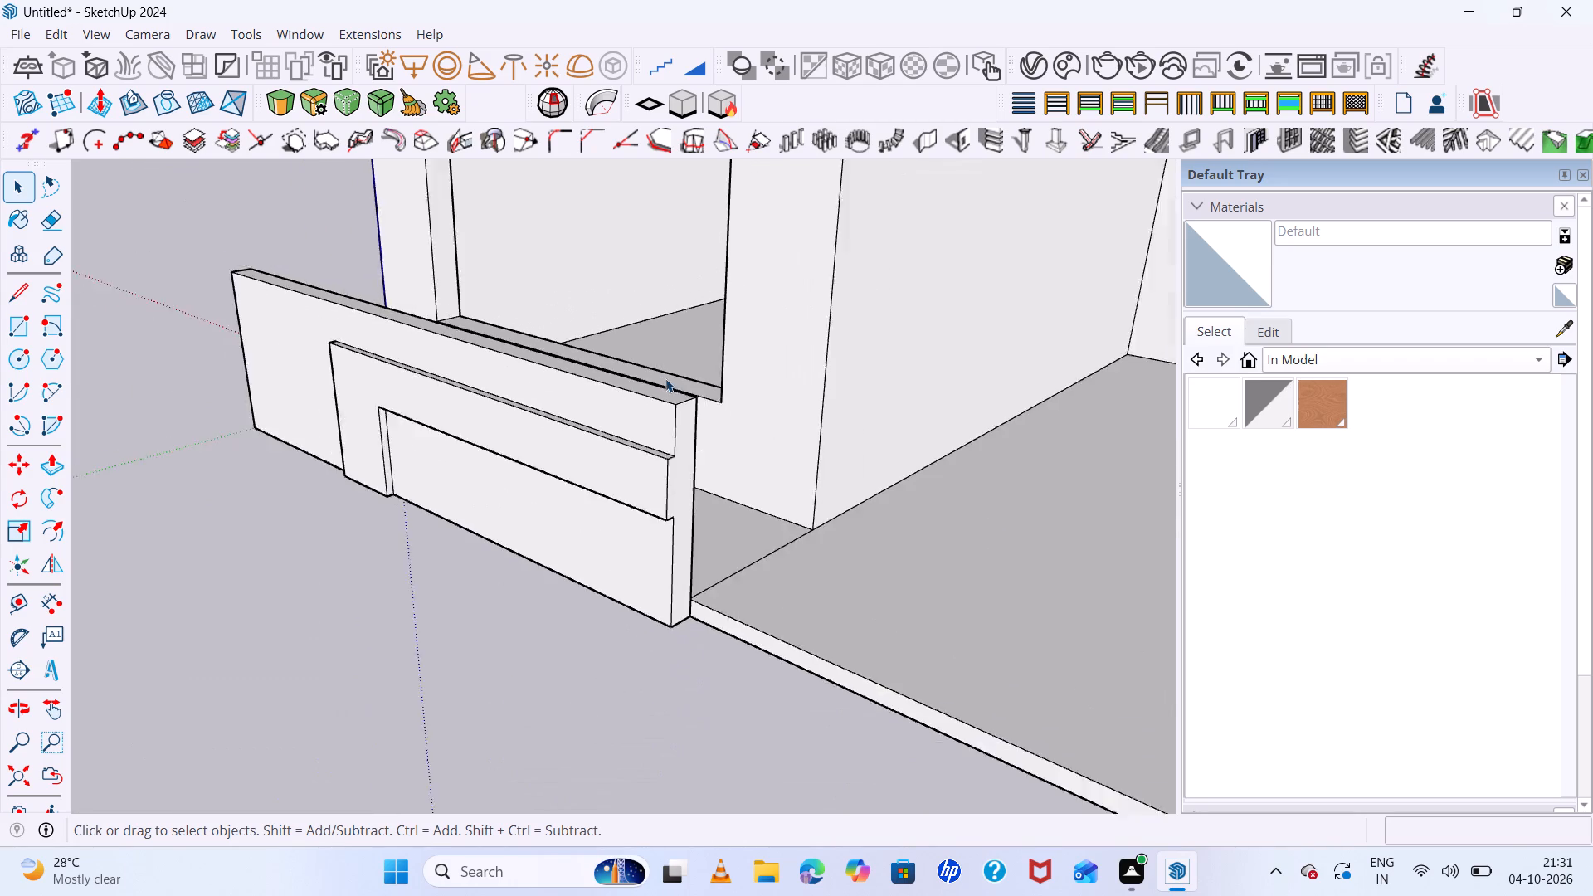
{"action": "scroll", "coordinate": [665, 378], "scroll_direction": "down", "scroll_amount": 4}
Examine the underside of the platform and ground floor slab, including the base of the low wall.
{"action": "middle_click_drag", "start_coordinate": [649, 510], "coordinate": [265, 251]}
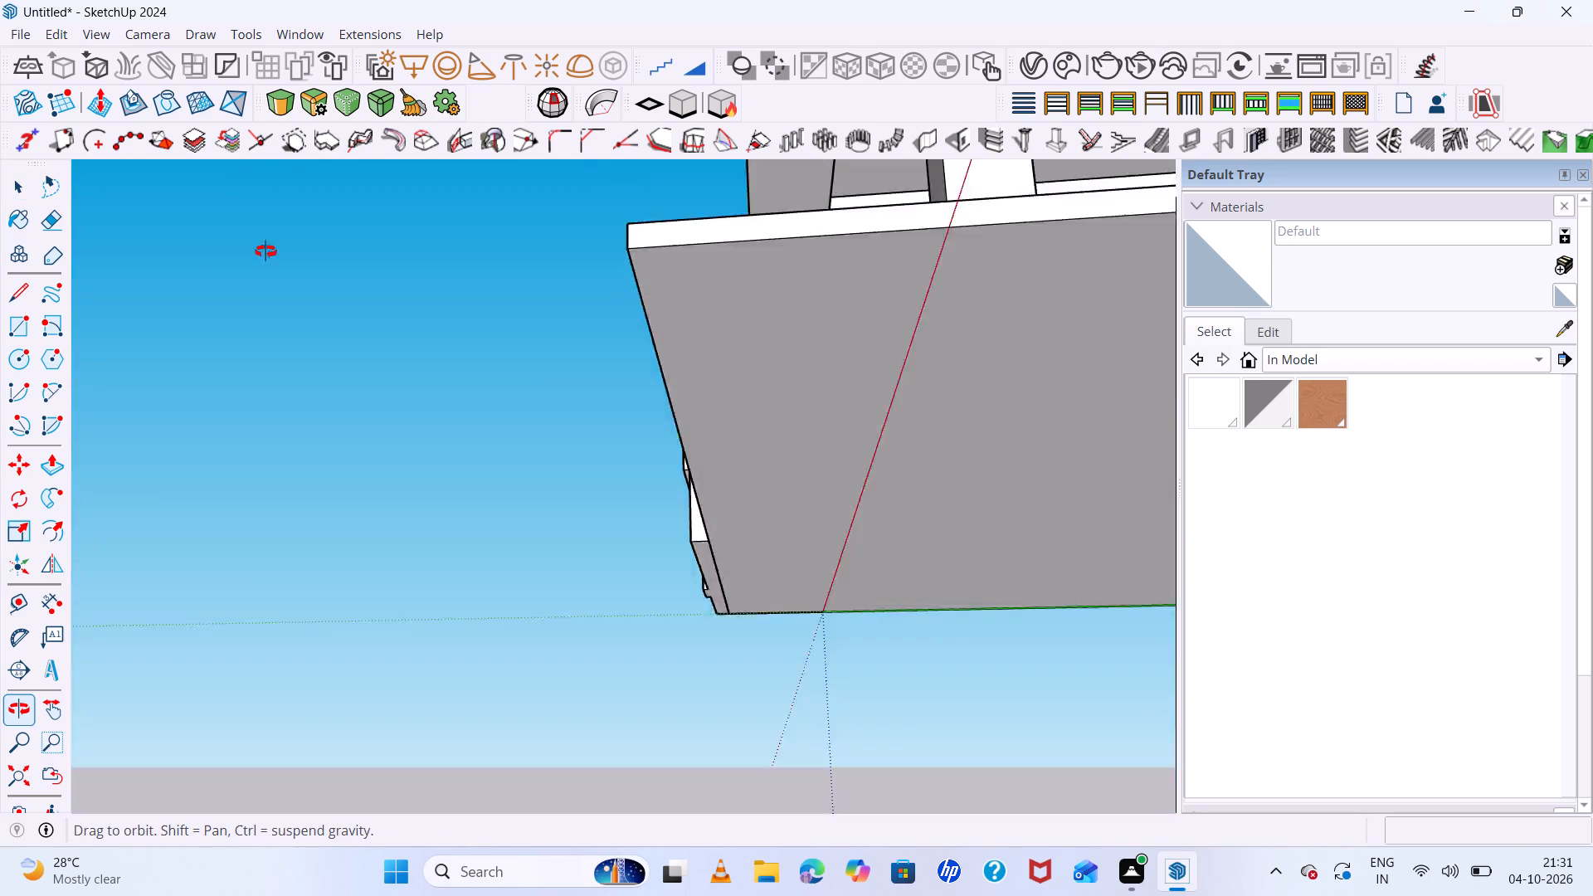
{"action": "middle_click_drag", "start_coordinate": [265, 251], "coordinate": [143, 261]}
{"action": "middle_click", "coordinate": [142, 263]}
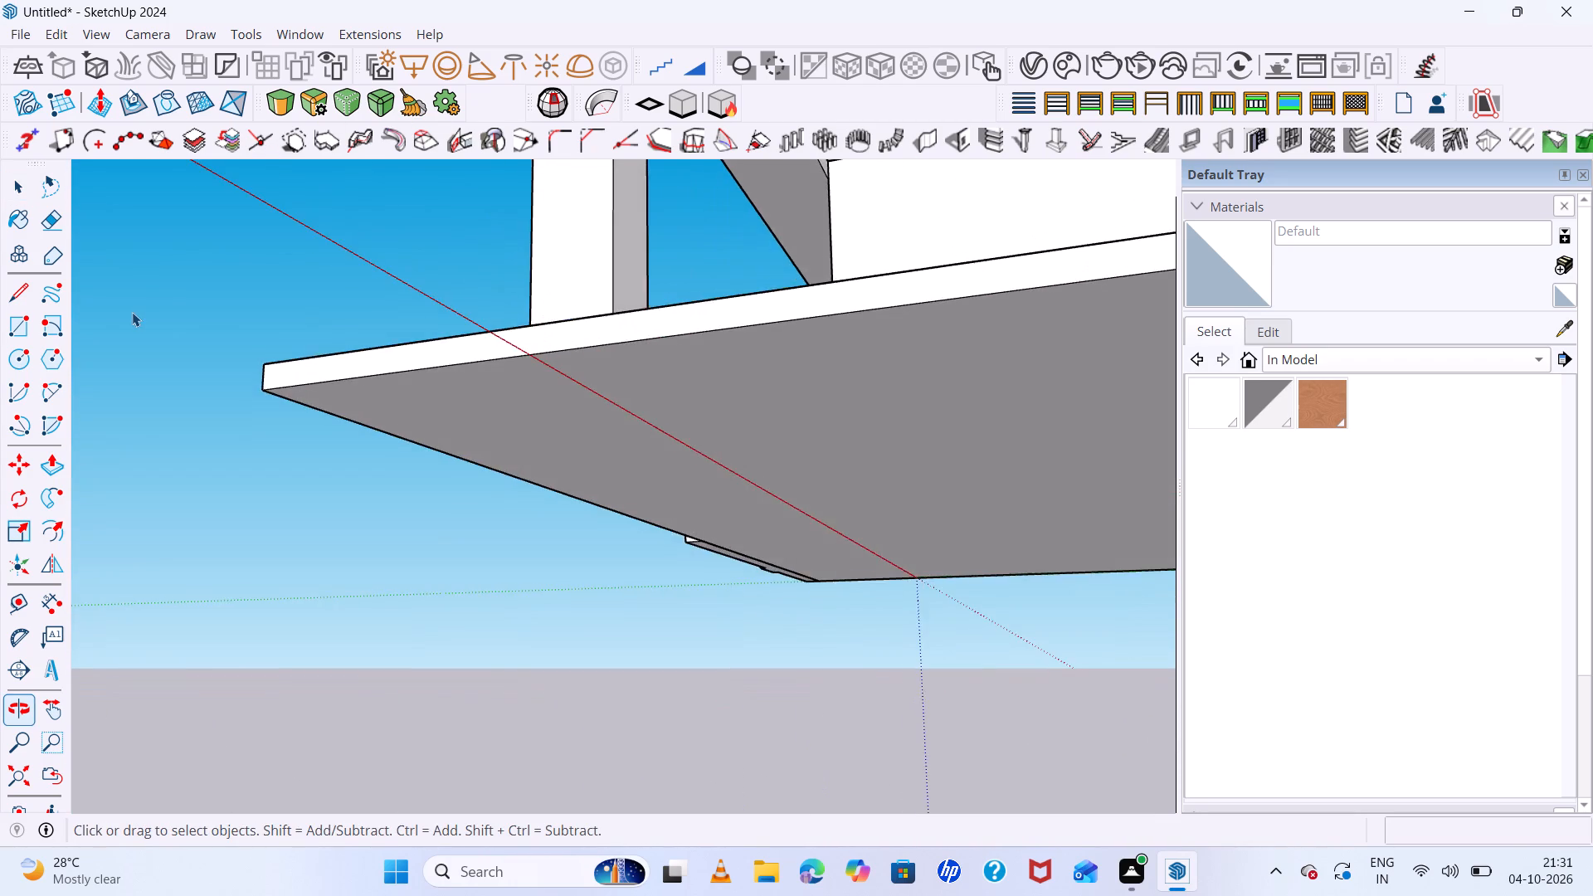
{"action": "scroll", "coordinate": [132, 312], "scroll_direction": "down", "scroll_amount": 14}
{"action": "scroll", "coordinate": [475, 362], "scroll_direction": "down", "scroll_amount": 12}
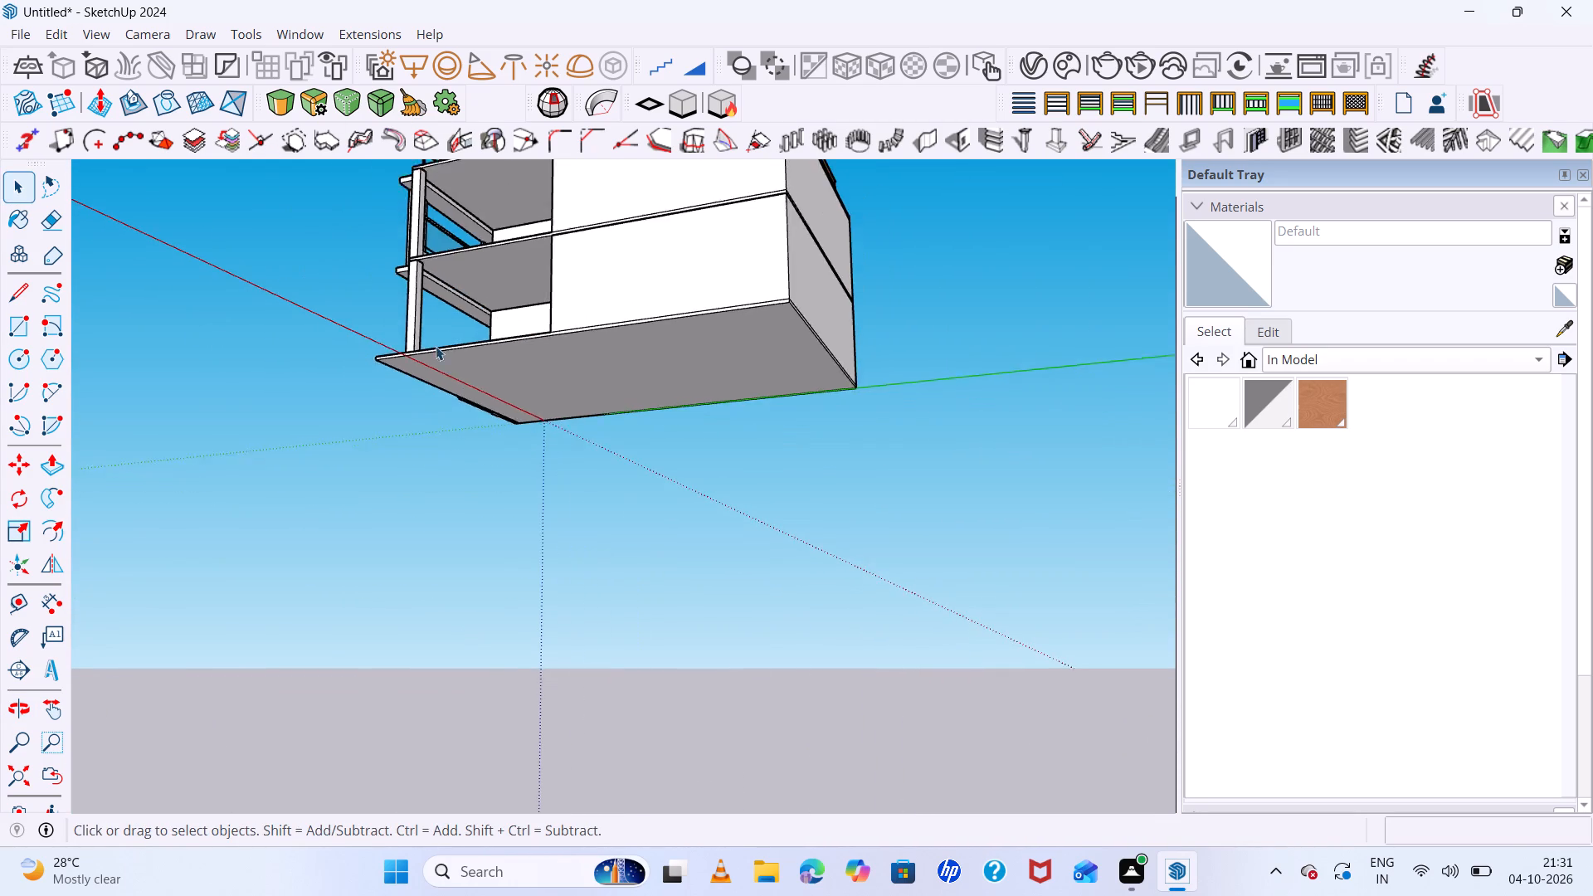
{"action": "scroll", "coordinate": [436, 346], "scroll_direction": "down", "scroll_amount": 3}
{"action": "middle_click_drag", "start_coordinate": [431, 352], "coordinate": [958, 465]}
{"action": "middle_click", "coordinate": [958, 465]}
{"action": "scroll", "coordinate": [937, 436], "scroll_direction": "up", "scroll_amount": 1}
{"action": "scroll", "coordinate": [709, 230], "scroll_direction": "down", "scroll_amount": 7}
{"action": "scroll", "coordinate": [799, 245], "scroll_direction": "up", "scroll_amount": 2}
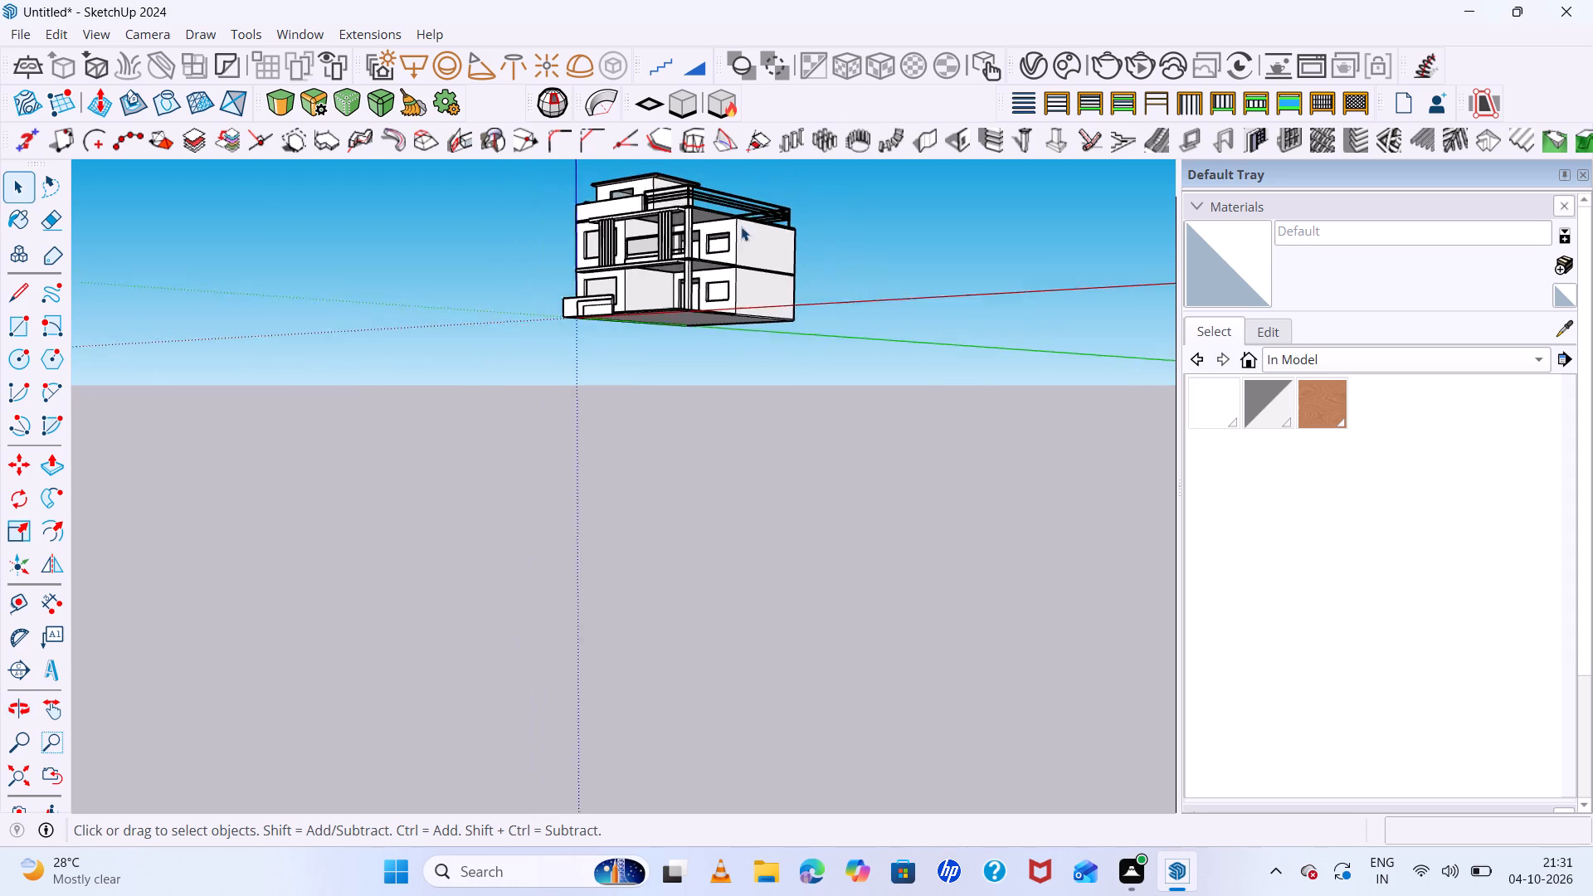
{"action": "scroll", "coordinate": [741, 226], "scroll_direction": "up", "scroll_amount": 4}
{"action": "scroll", "coordinate": [520, 252], "scroll_direction": "up", "scroll_amount": 6}
{"action": "scroll", "coordinate": [548, 330], "scroll_direction": "up", "scroll_amount": 5}
Examine the low wall's end profile and its position against the ground floor room and open floor.
{"action": "middle_click_drag", "start_coordinate": [589, 400], "coordinate": [883, 505]}
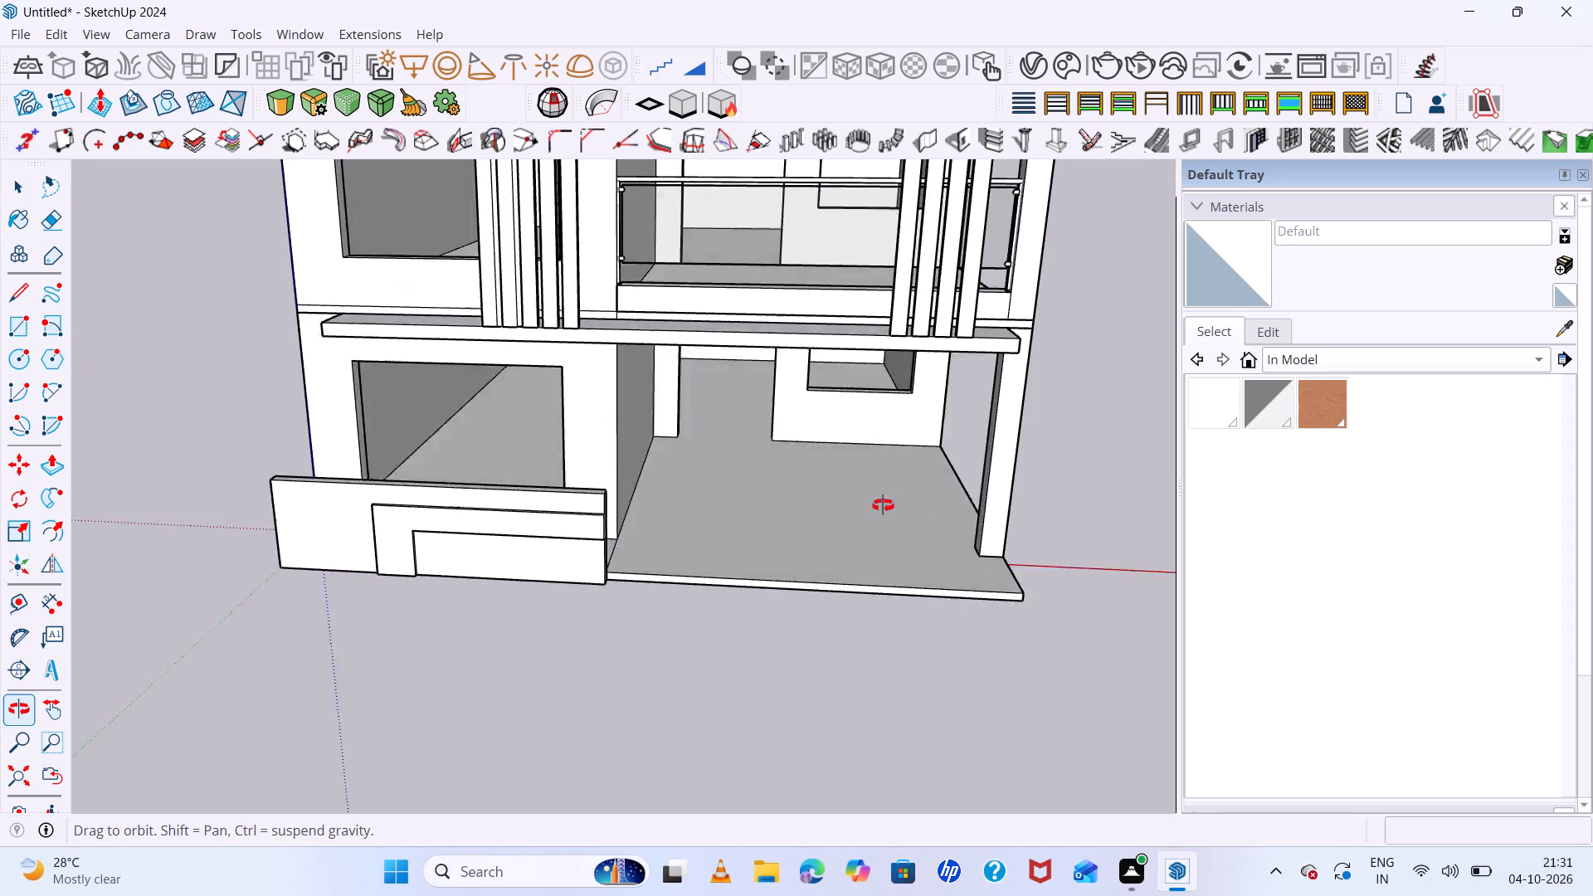
{"action": "middle_click_drag", "start_coordinate": [883, 505], "coordinate": [944, 511]}
{"action": "middle_click_drag", "start_coordinate": [650, 530], "coordinate": [528, 494]}
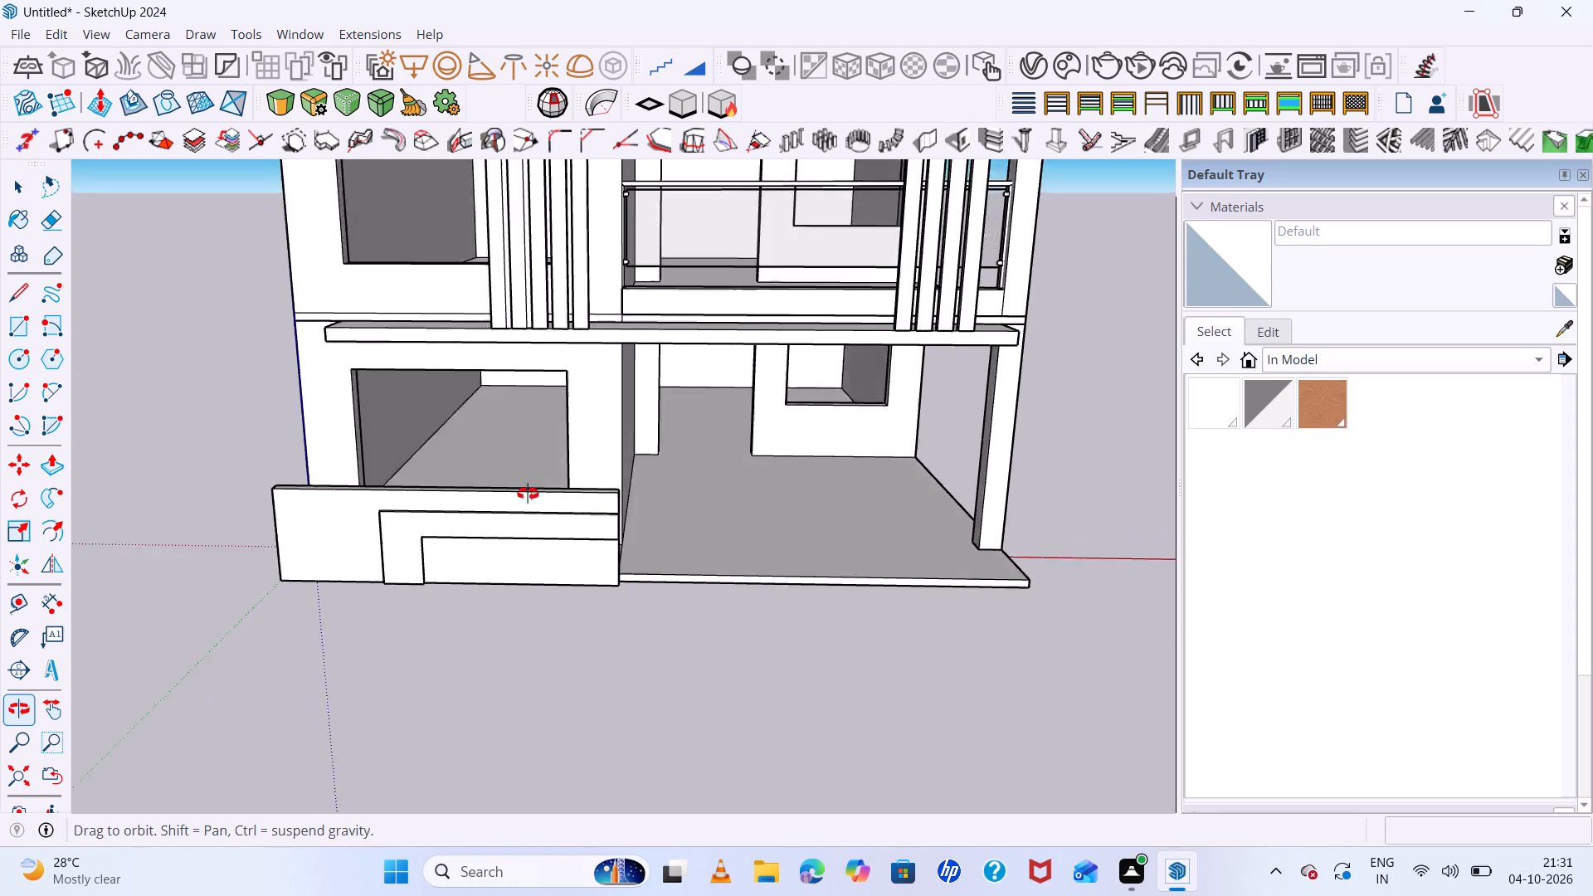
{"action": "middle_click_drag", "start_coordinate": [528, 494], "coordinate": [87, 465]}
{"action": "scroll", "coordinate": [641, 461], "scroll_direction": "up", "scroll_amount": 7}
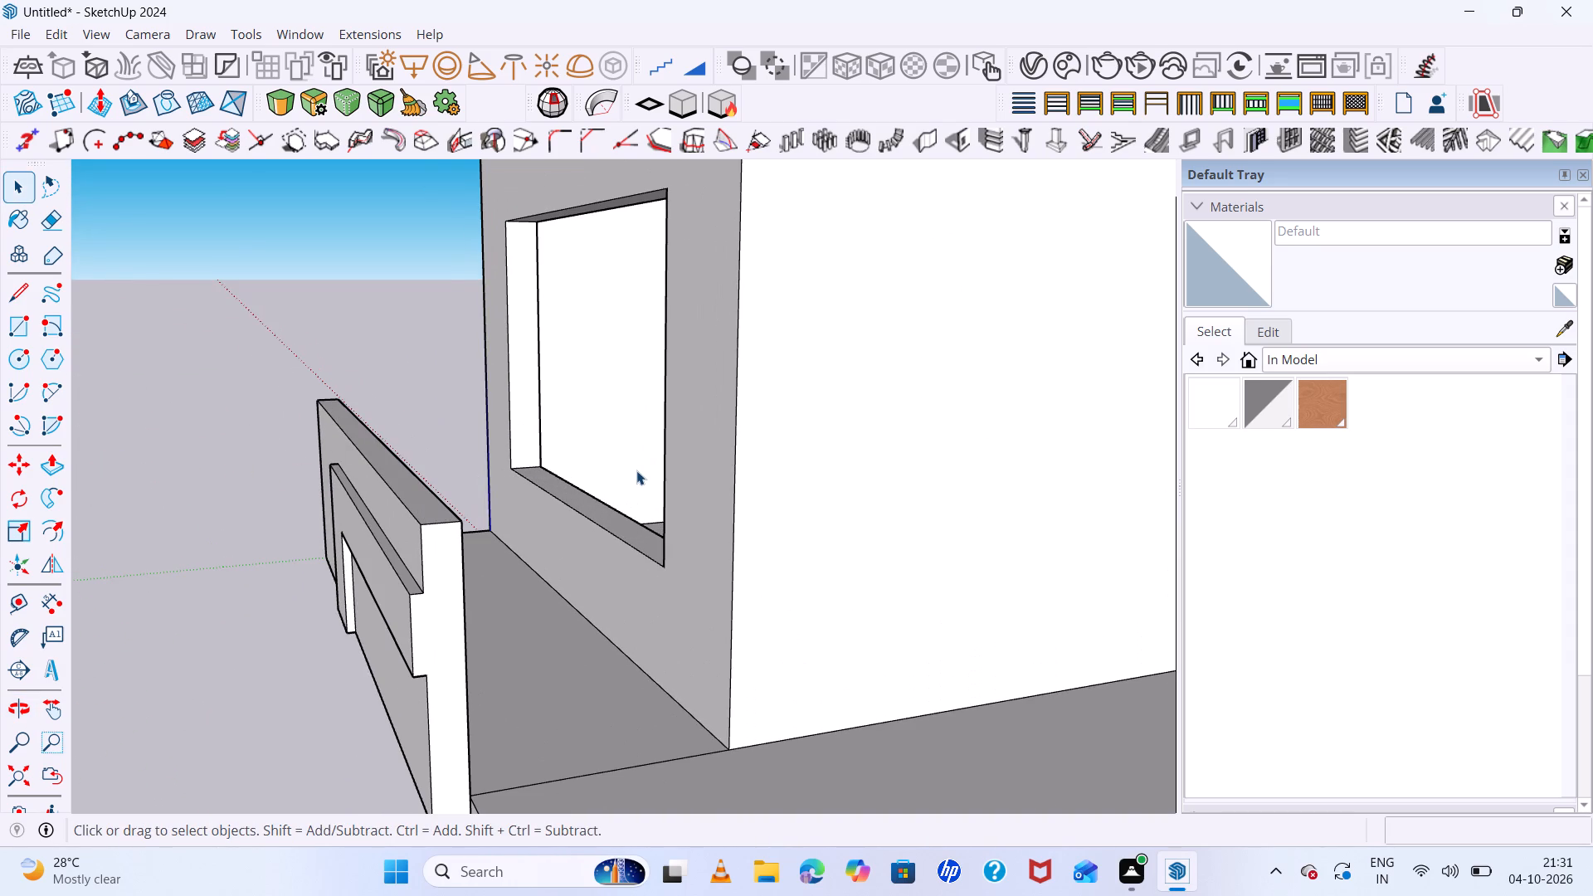
{"action": "scroll", "coordinate": [636, 470], "scroll_direction": "down", "scroll_amount": 7}
{"action": "scroll", "coordinate": [549, 480], "scroll_direction": "up", "scroll_amount": 3}
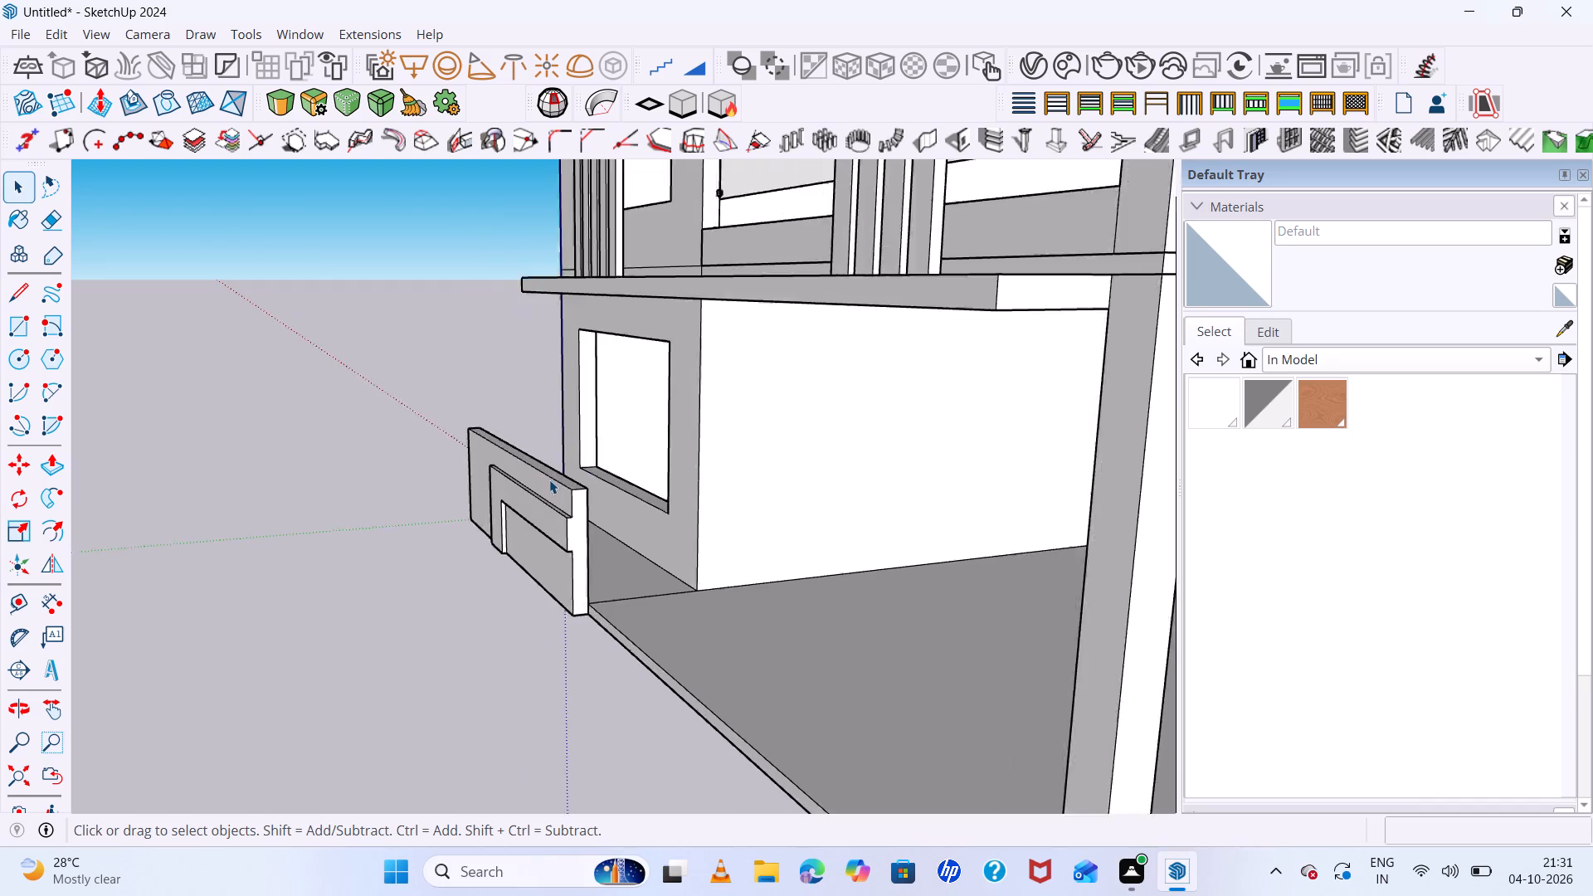
{"action": "scroll", "coordinate": [549, 480], "scroll_direction": "up", "scroll_amount": 4}
{"action": "scroll", "coordinate": [548, 480], "scroll_direction": "down", "scroll_amount": 4}
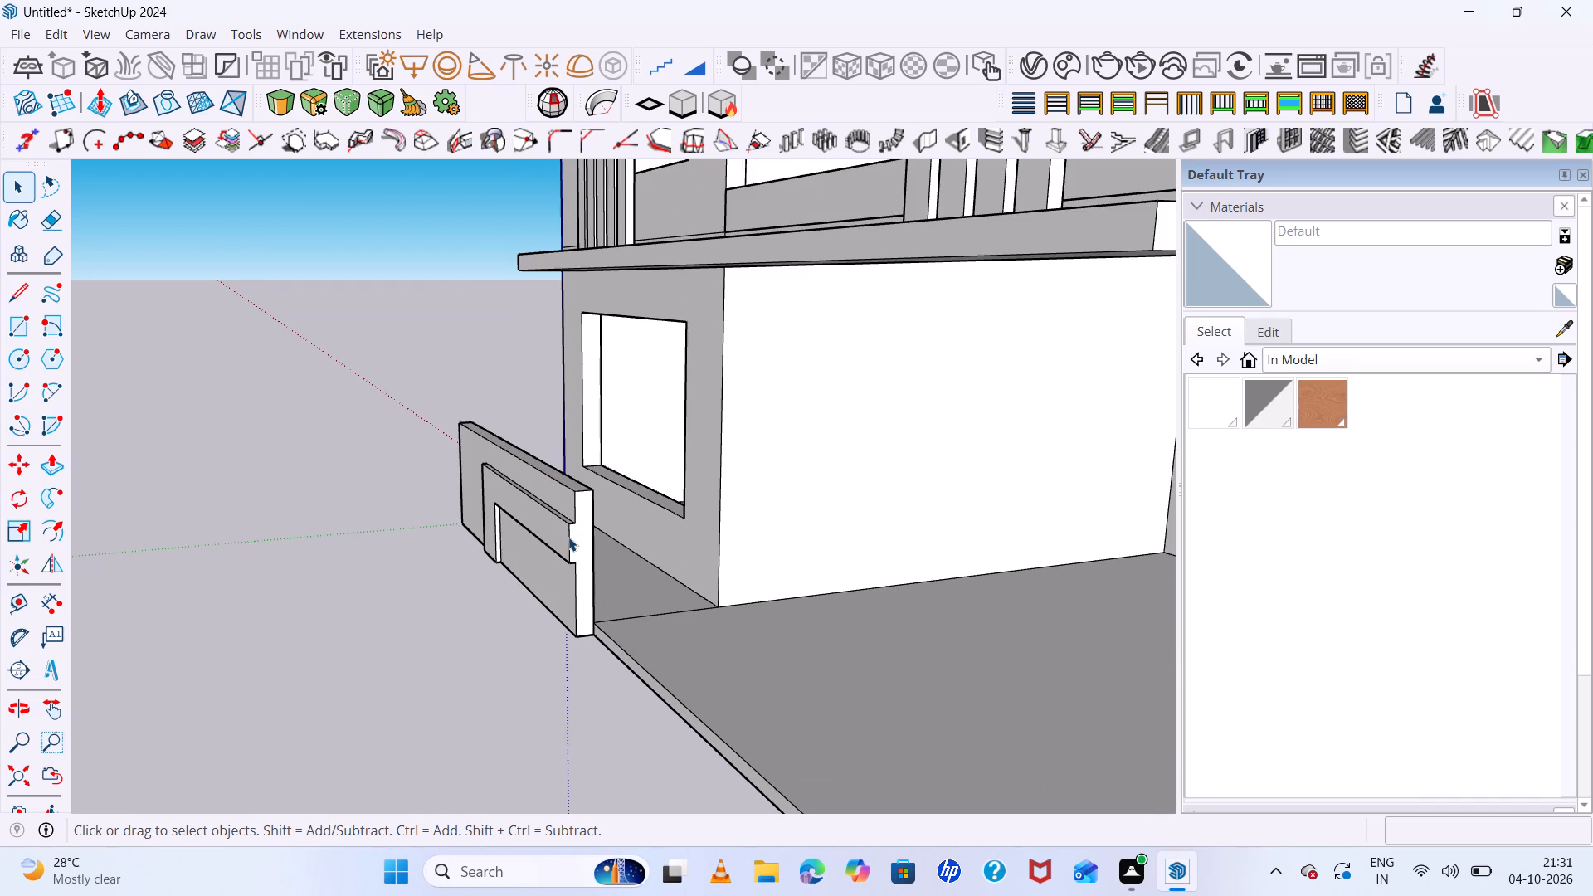
{"action": "left_click", "coordinate": [569, 538]}
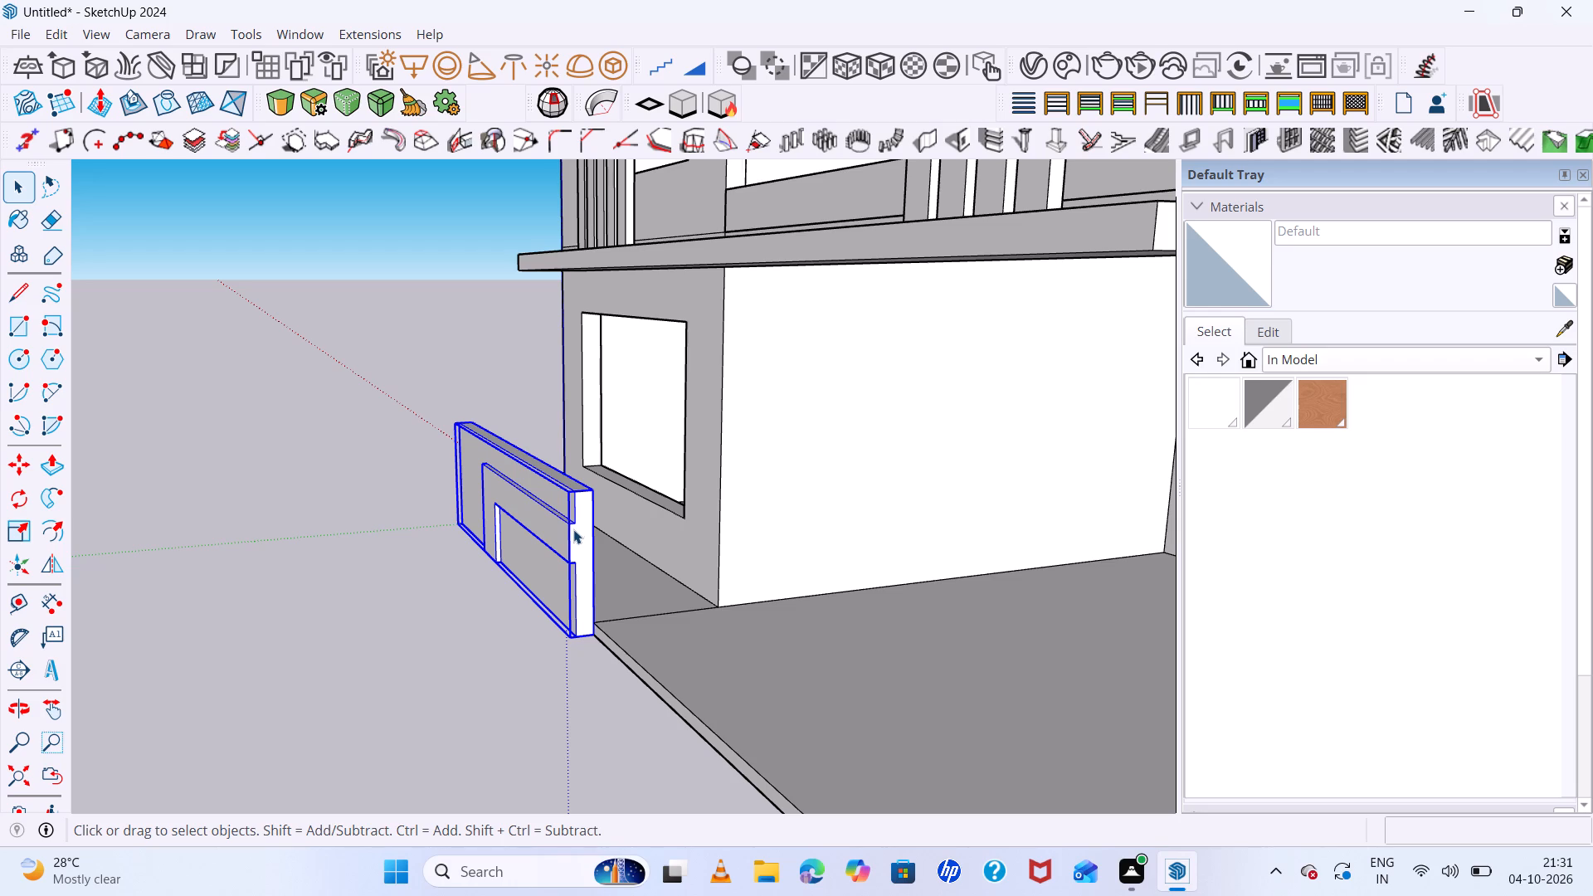
{"action": "middle_click_drag", "start_coordinate": [434, 479], "coordinate": [919, 523]}
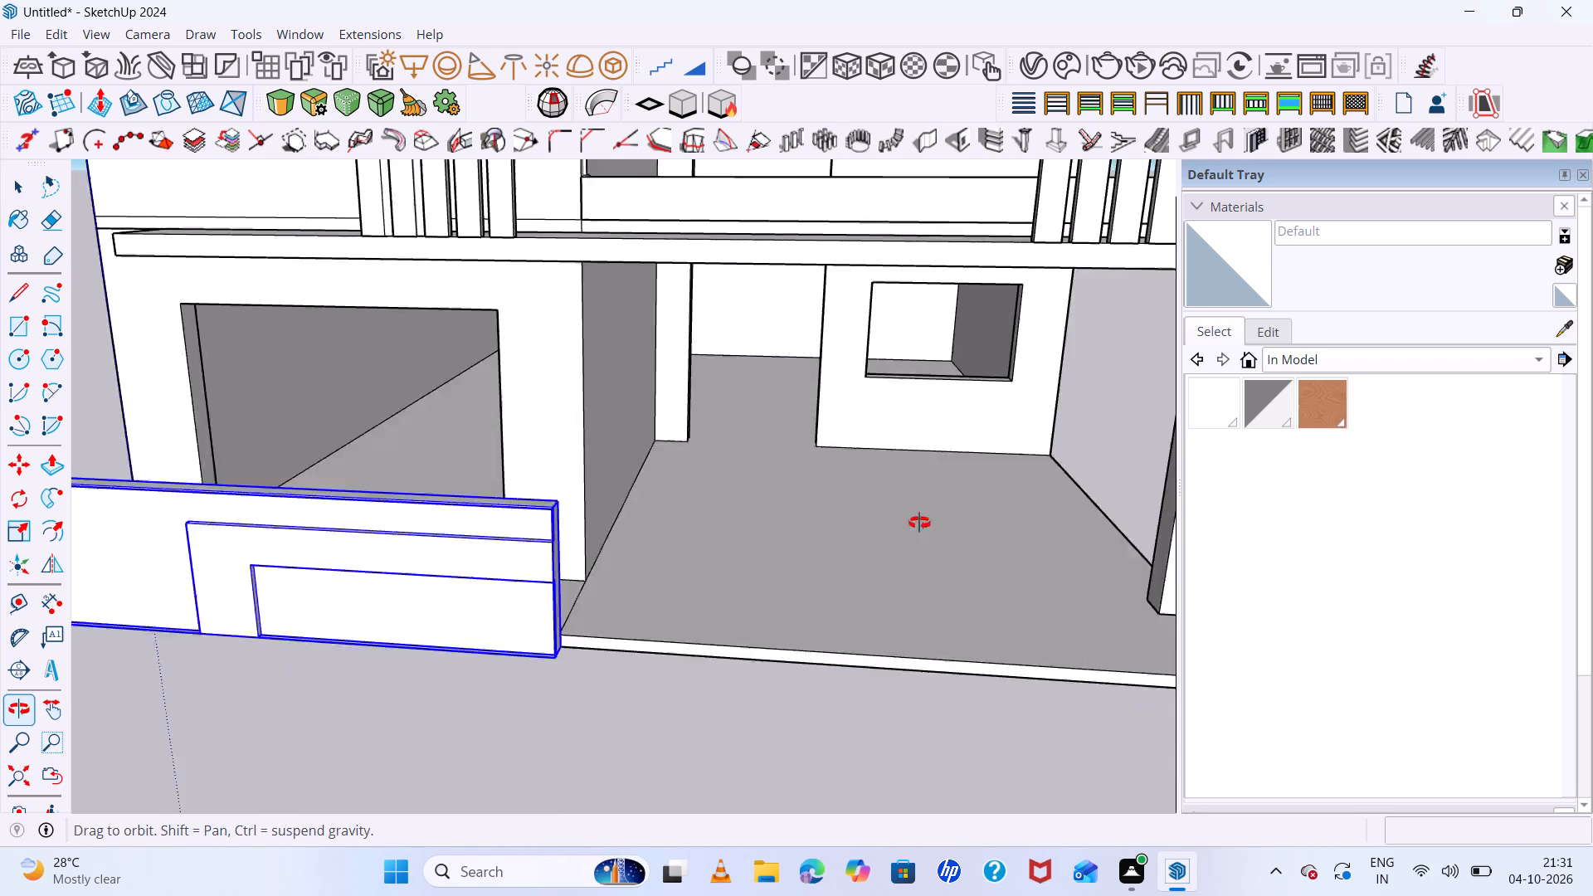
{"action": "middle_click_drag", "start_coordinate": [919, 523], "coordinate": [1014, 523]}
{"action": "scroll", "coordinate": [1014, 523], "scroll_direction": "down", "scroll_amount": 2}
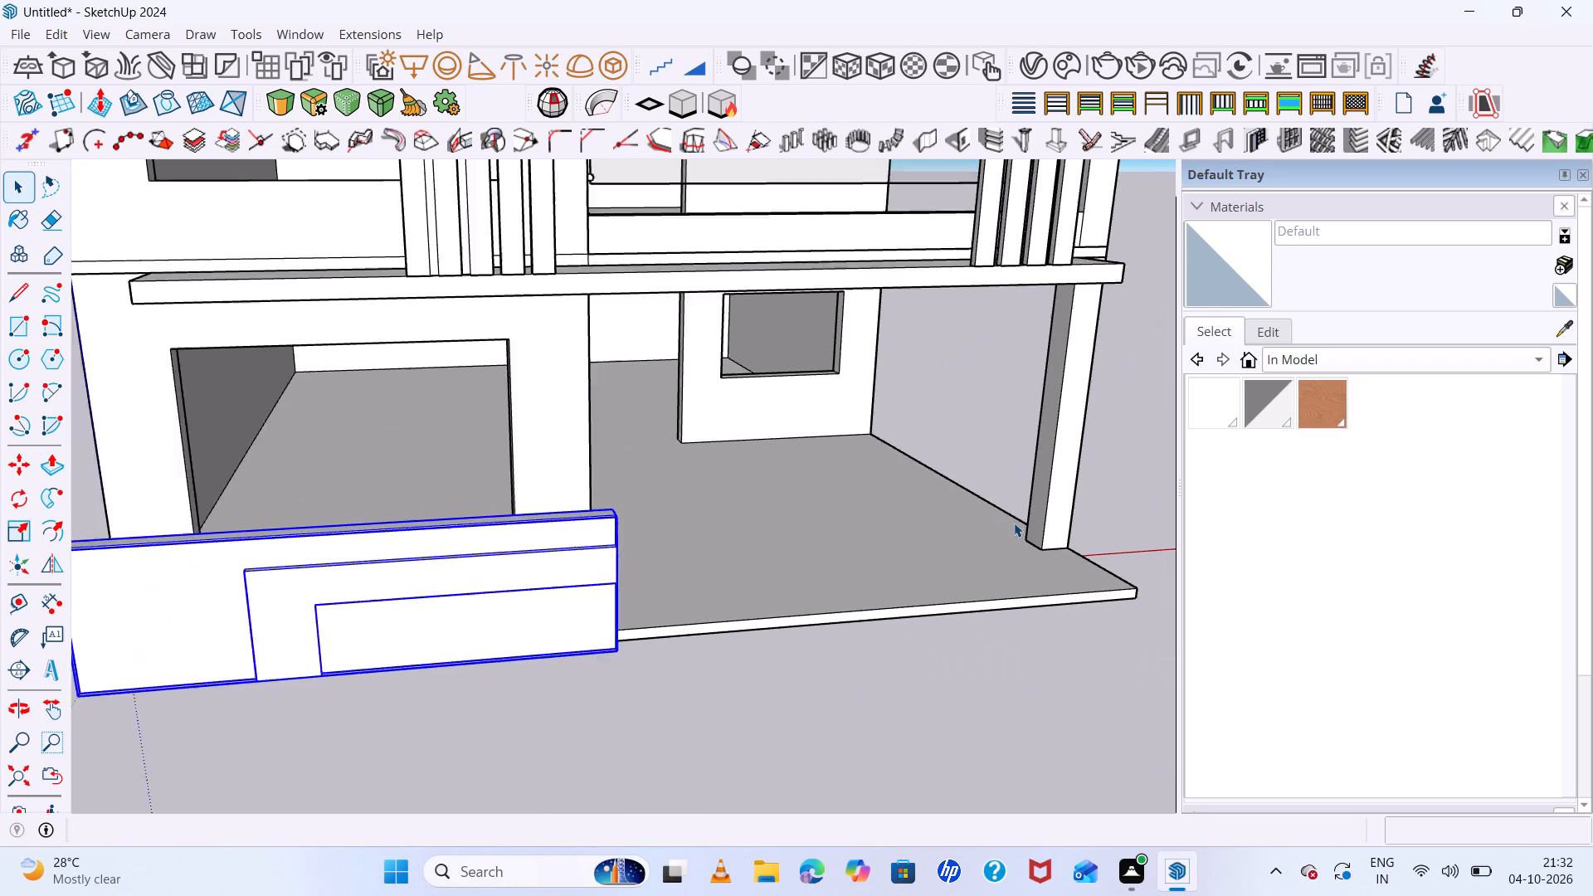
{"action": "scroll", "coordinate": [1014, 523], "scroll_direction": "down", "scroll_amount": 5}
{"action": "middle_click_drag", "start_coordinate": [1013, 523], "coordinate": [99, 402]}
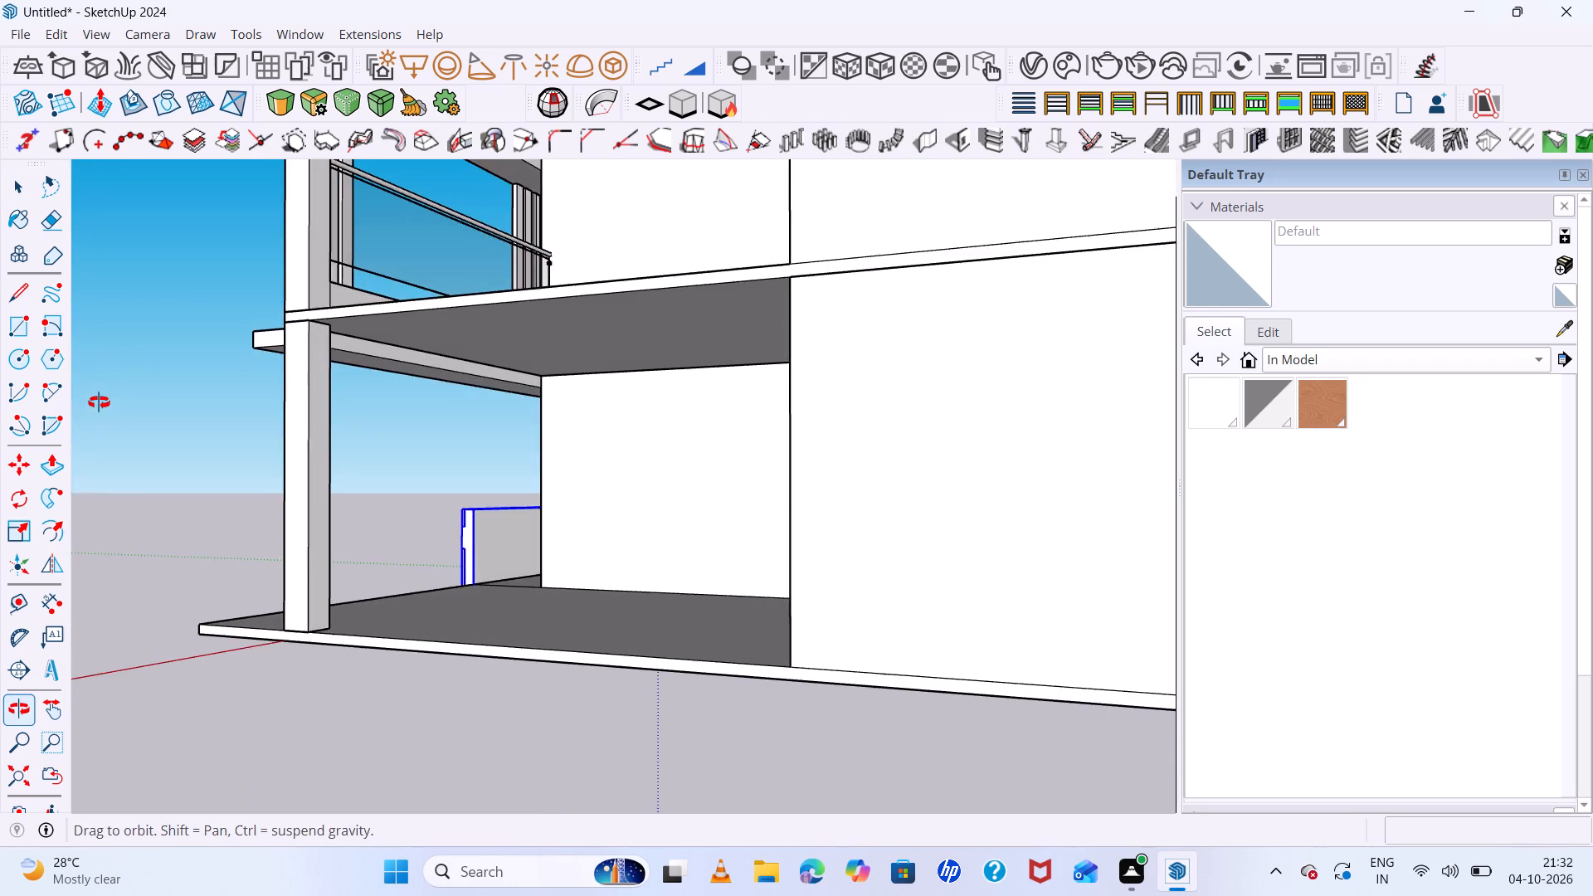
{"action": "middle_click_drag", "start_coordinate": [99, 402], "coordinate": [725, 523]}
{"action": "scroll", "coordinate": [699, 508], "scroll_direction": "up", "scroll_amount": 1}
{"action": "scroll", "coordinate": [563, 441], "scroll_direction": "down", "scroll_amount": 7}
Examine the whole building from the front, sides, below and above with the low wall selected.
{"action": "middle_click_drag", "start_coordinate": [733, 574], "coordinate": [927, 588]}
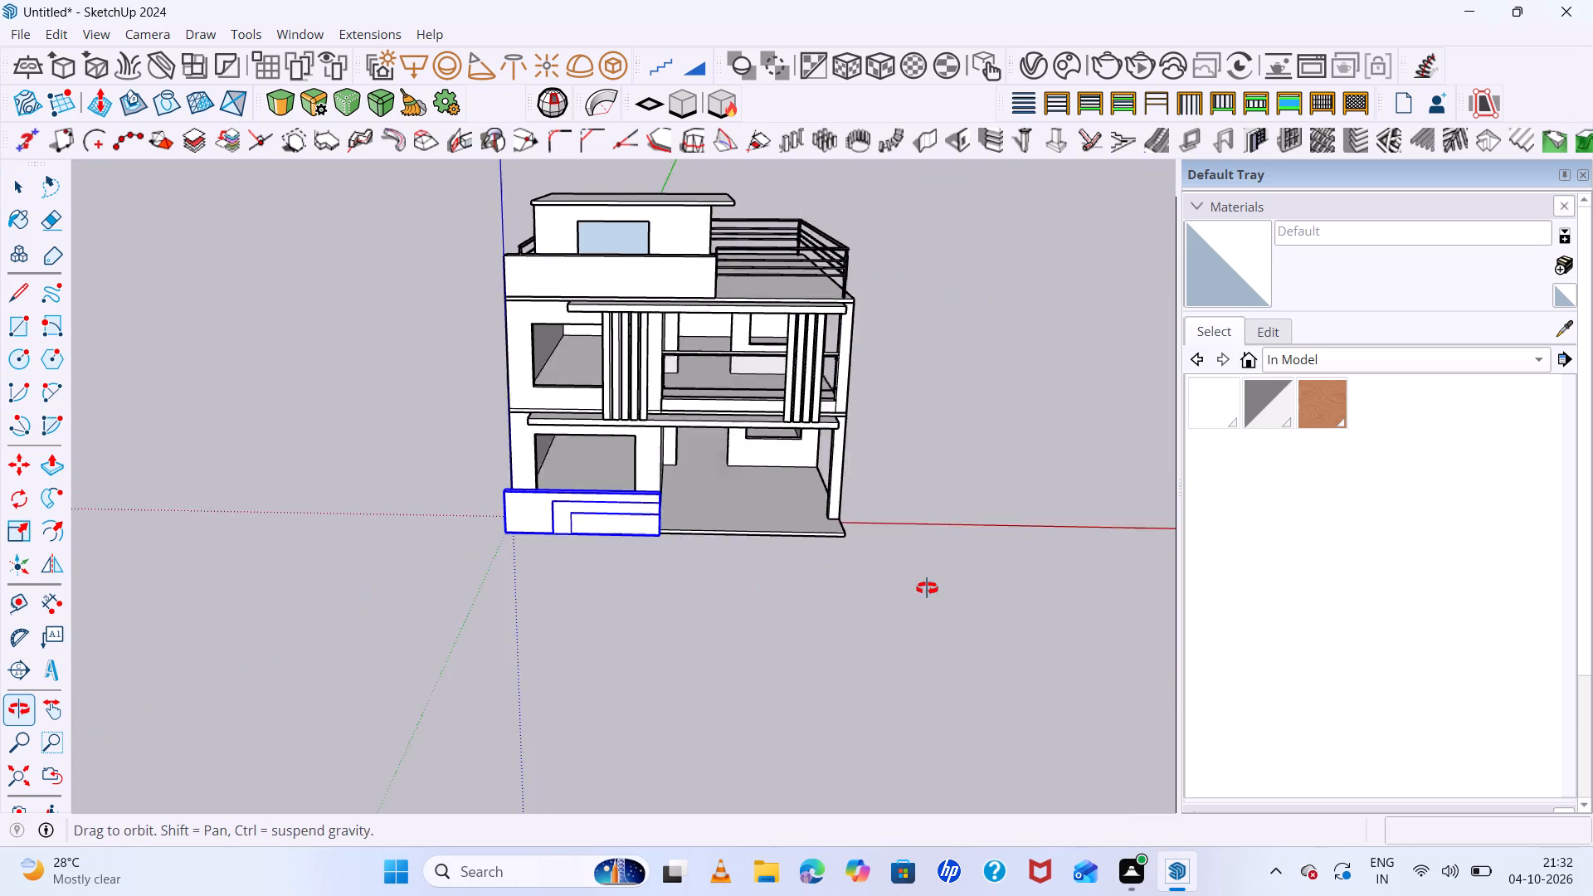
{"action": "middle_click_drag", "start_coordinate": [927, 588], "coordinate": [265, 346]}
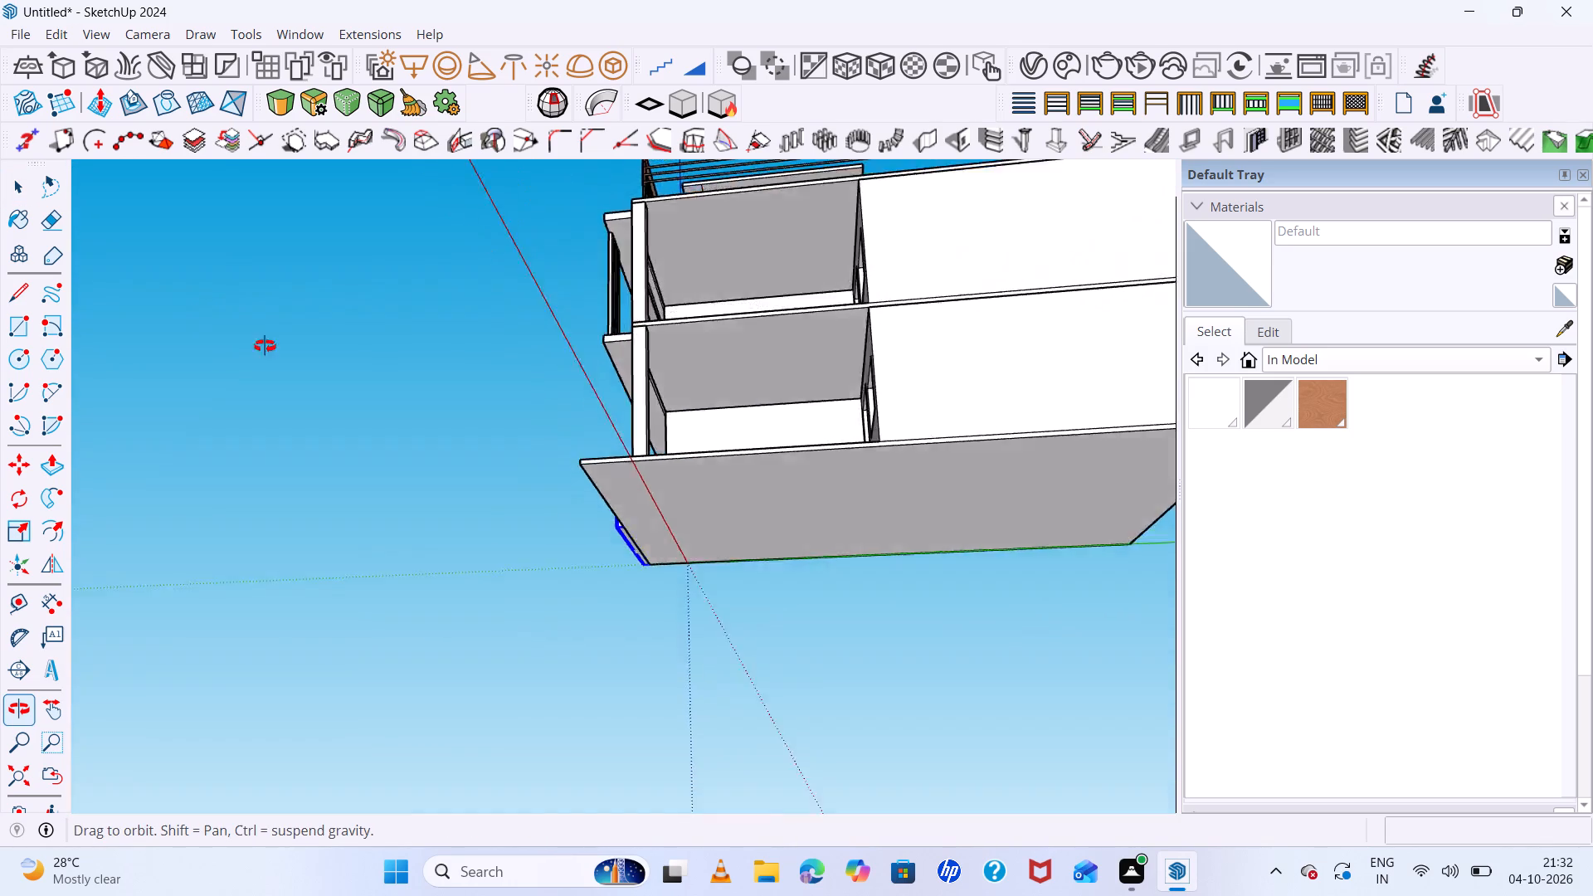
{"action": "middle_click_drag", "start_coordinate": [265, 346], "coordinate": [1045, 561]}
{"action": "scroll", "coordinate": [814, 397], "scroll_direction": "up", "scroll_amount": 7}
{"action": "scroll", "coordinate": [499, 329], "scroll_direction": "down", "scroll_amount": 7}
{"action": "middle_click_drag", "start_coordinate": [973, 496], "coordinate": [924, 468]}
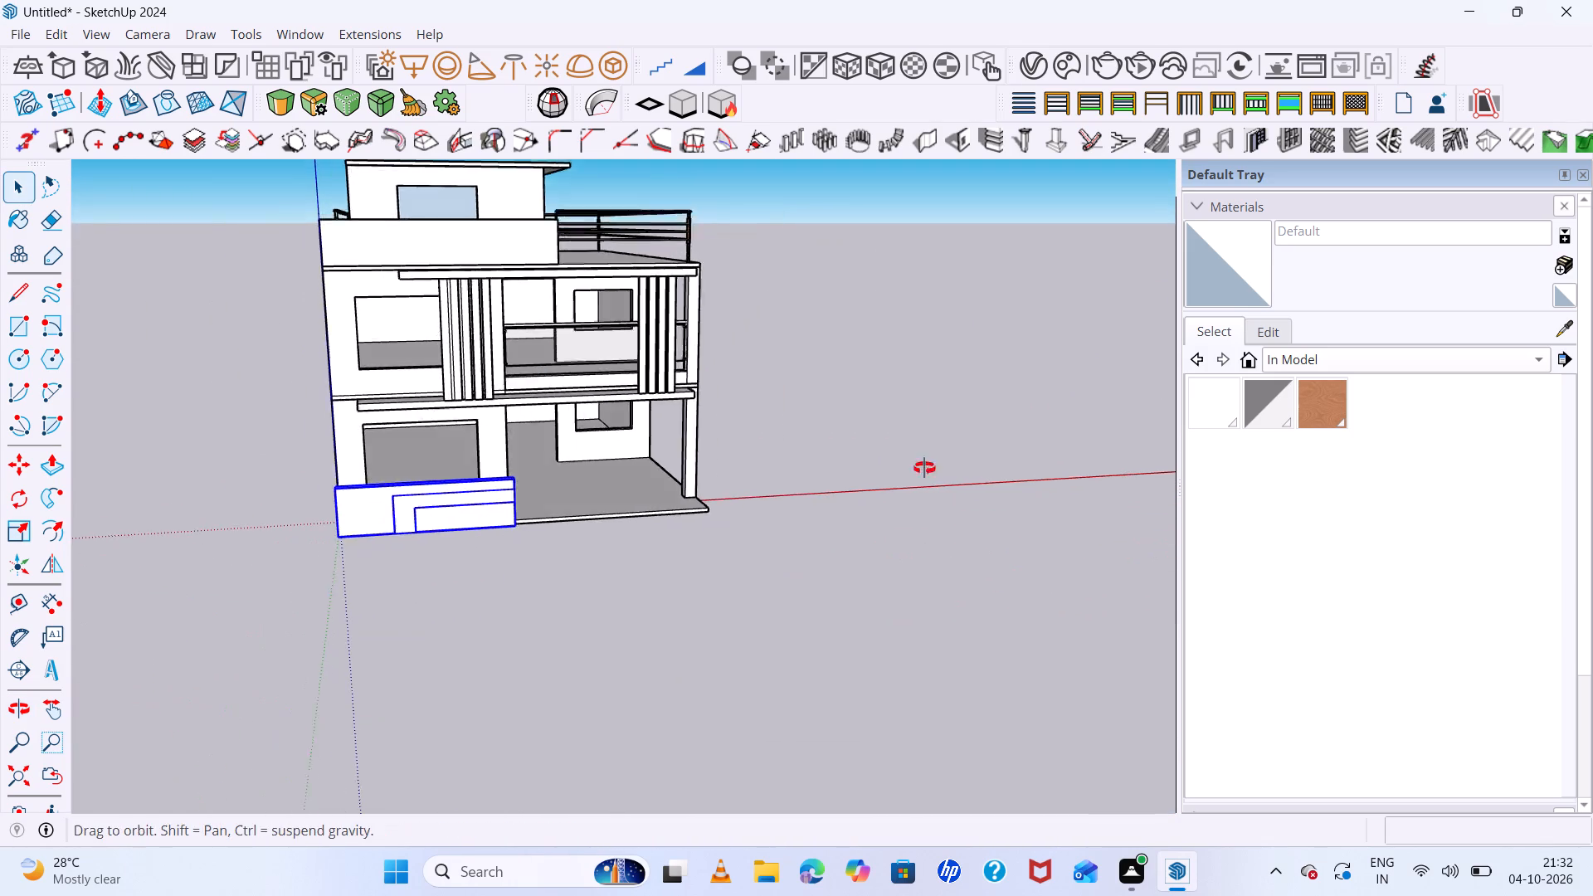
{"action": "middle_click_drag", "start_coordinate": [924, 468], "coordinate": [330, 313]}
{"action": "scroll", "coordinate": [817, 365], "scroll_direction": "up", "scroll_amount": 13}
{"action": "scroll", "coordinate": [822, 364], "scroll_direction": "down", "scroll_amount": 7}
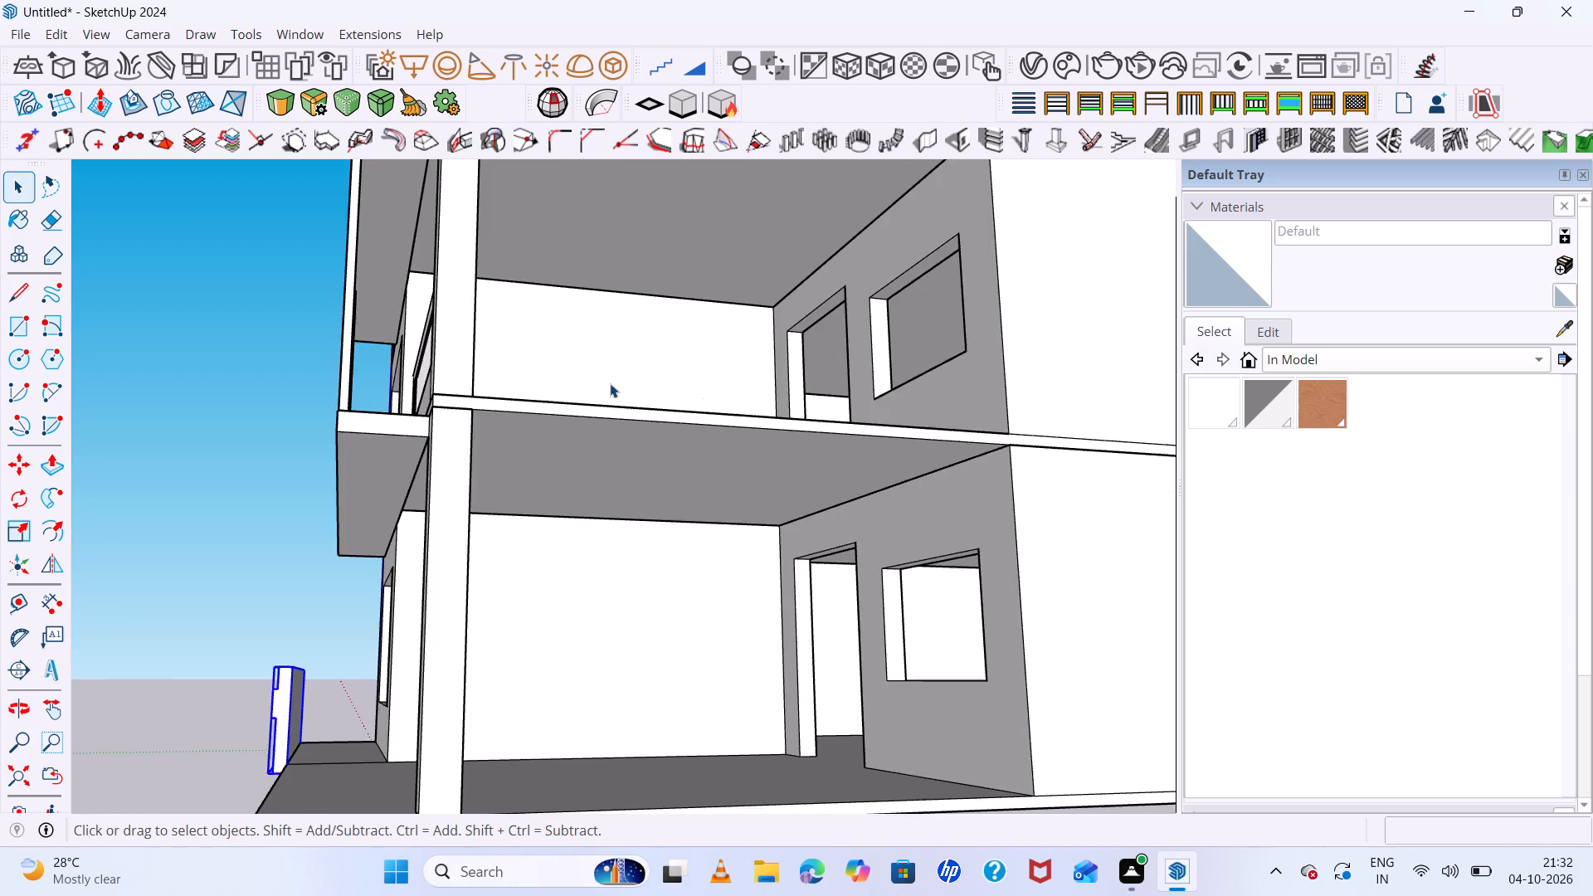
{"action": "middle_click_drag", "start_coordinate": [457, 396], "coordinate": [963, 538]}
{"action": "scroll", "coordinate": [689, 407], "scroll_direction": "down", "scroll_amount": 11}
{"action": "middle_click_drag", "start_coordinate": [837, 443], "coordinate": [882, 315]}
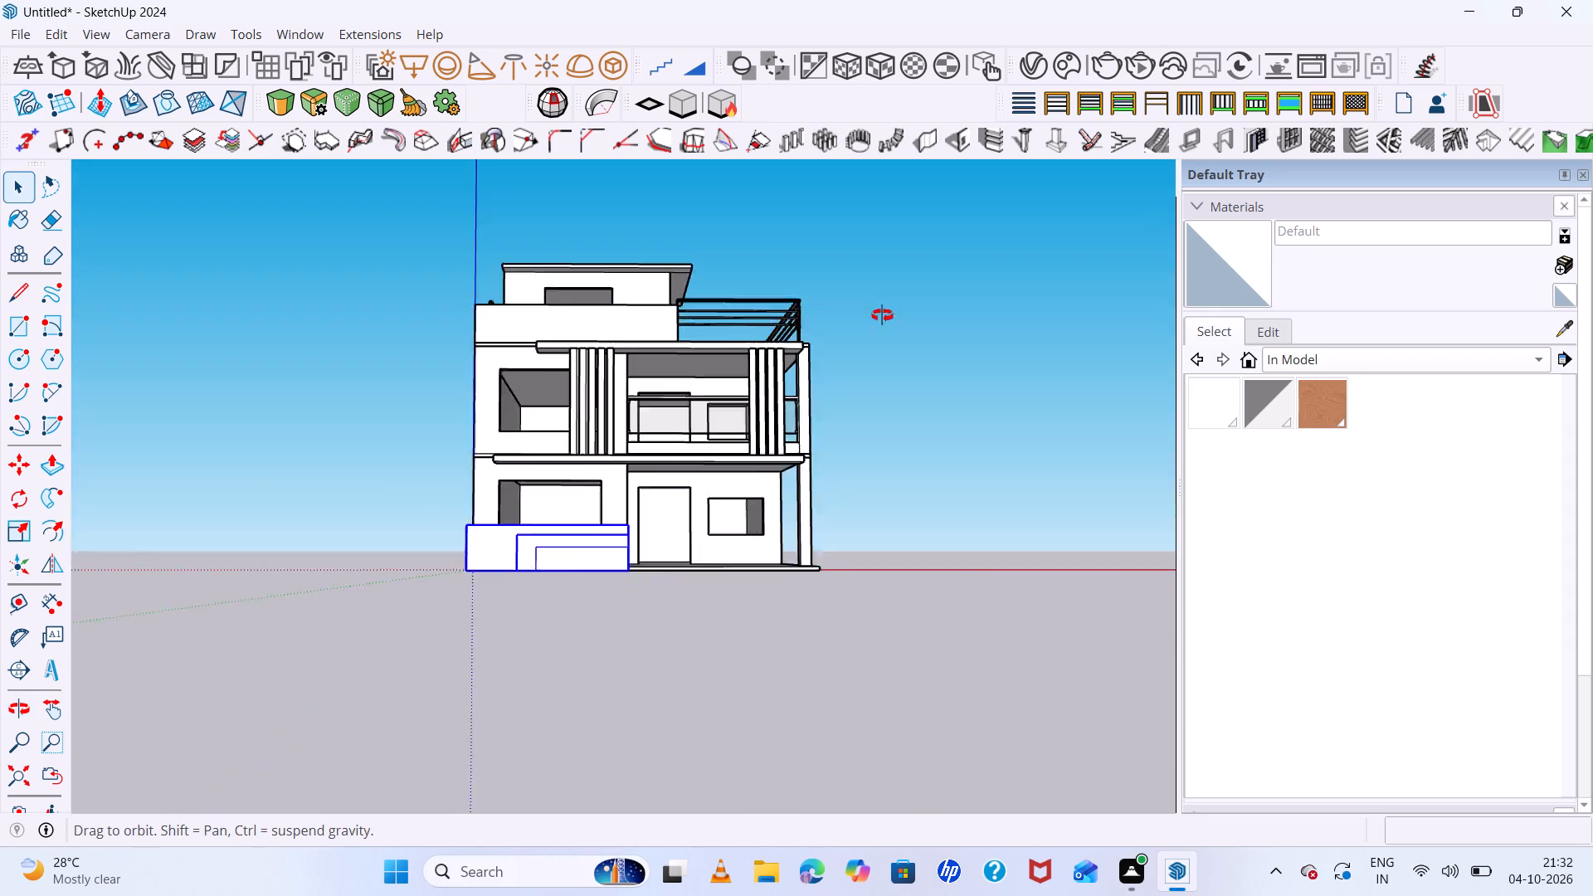
{"action": "middle_click_drag", "start_coordinate": [882, 315], "coordinate": [541, 185]}
{"action": "middle_click_drag", "start_coordinate": [531, 188], "coordinate": [249, 242]}
{"action": "middle_click_drag", "start_coordinate": [202, 242], "coordinate": [129, 242]}
{"action": "middle_click_drag", "start_coordinate": [117, 244], "coordinate": [1069, 605]}
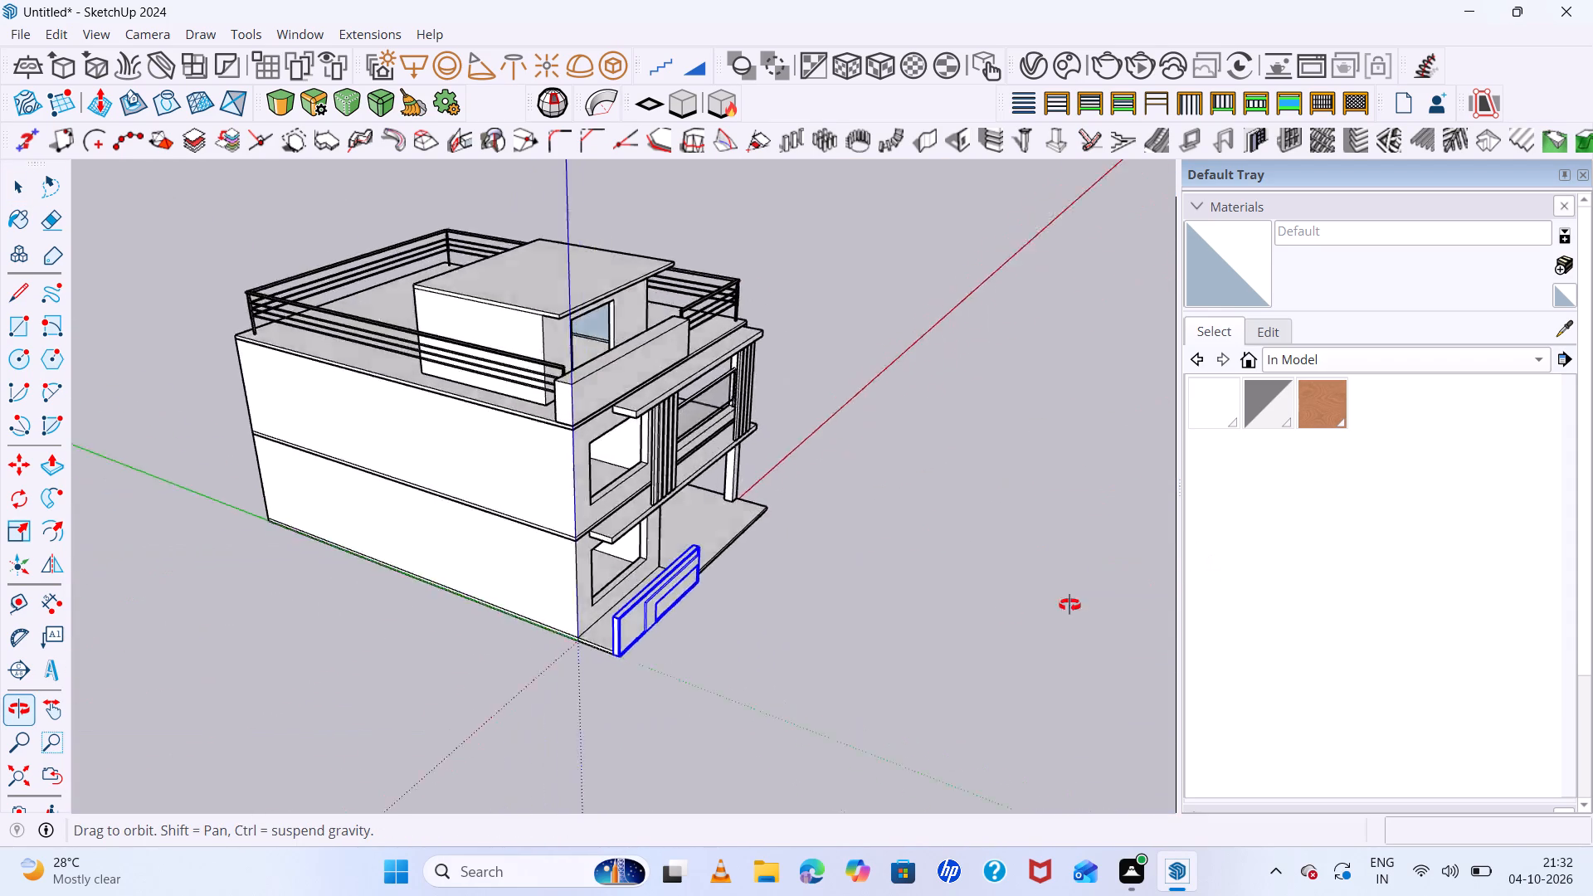
{"action": "middle_click_drag", "start_coordinate": [1069, 605], "coordinate": [203, 577]}
{"action": "scroll", "coordinate": [222, 568], "scroll_direction": "up", "scroll_amount": 1}
{"action": "scroll", "coordinate": [536, 569], "scroll_direction": "down", "scroll_amount": 8}
{"action": "scroll", "coordinate": [685, 523], "scroll_direction": "up", "scroll_amount": 7}
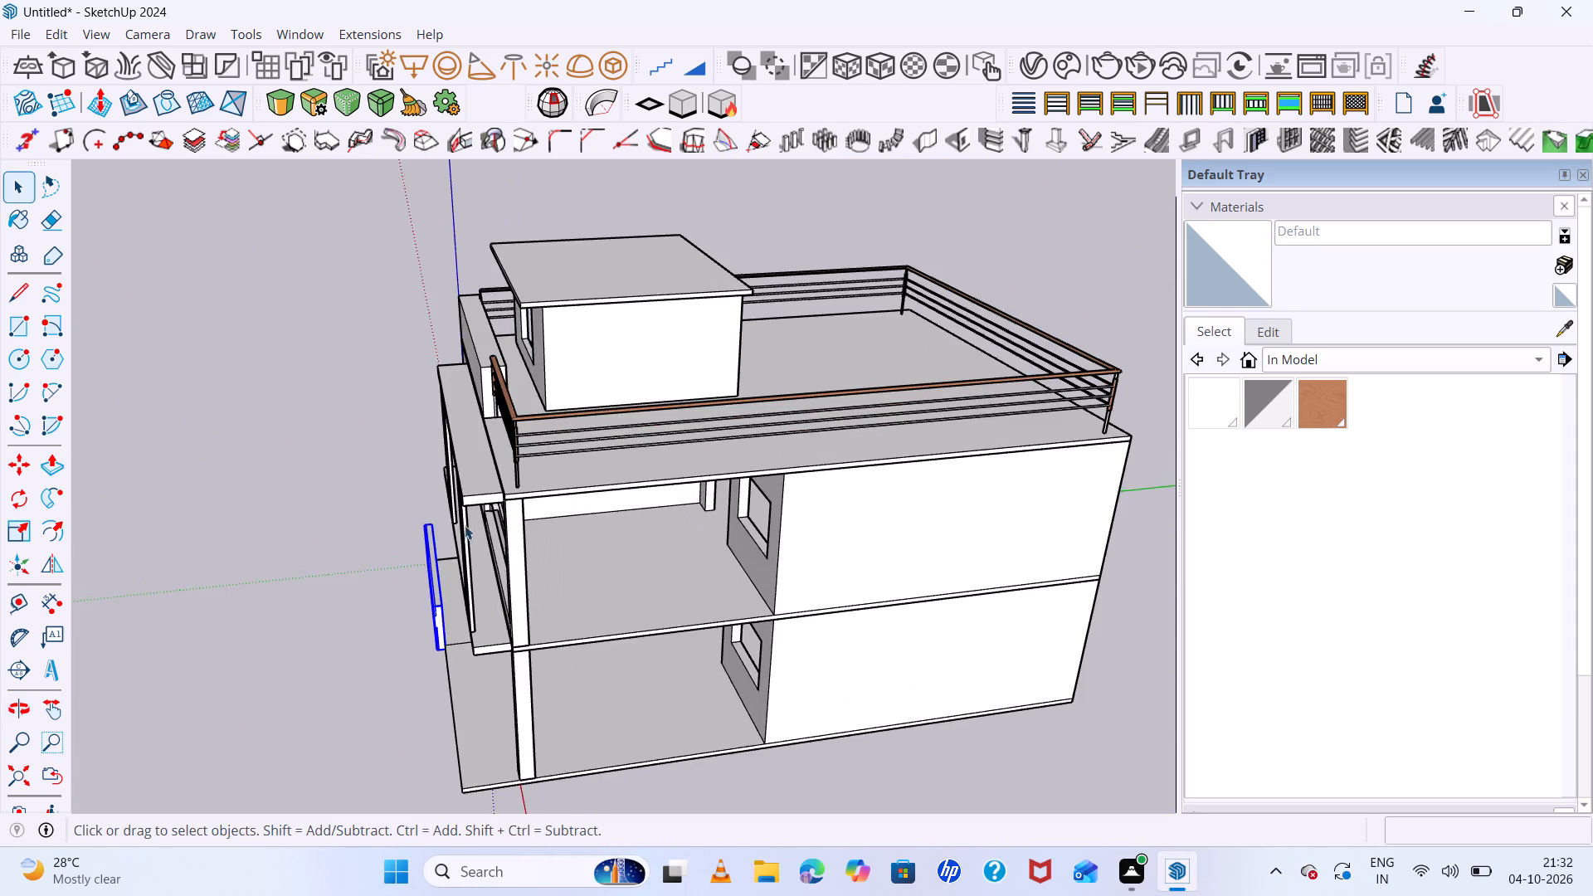
{"action": "scroll", "coordinate": [387, 553], "scroll_direction": "up", "scroll_amount": 7}
{"action": "middle_click_drag", "start_coordinate": [639, 656], "coordinate": [837, 656]}
{"action": "scroll", "coordinate": [839, 647], "scroll_direction": "up", "scroll_amount": 1}
{"action": "scroll", "coordinate": [730, 547], "scroll_direction": "down", "scroll_amount": 6}
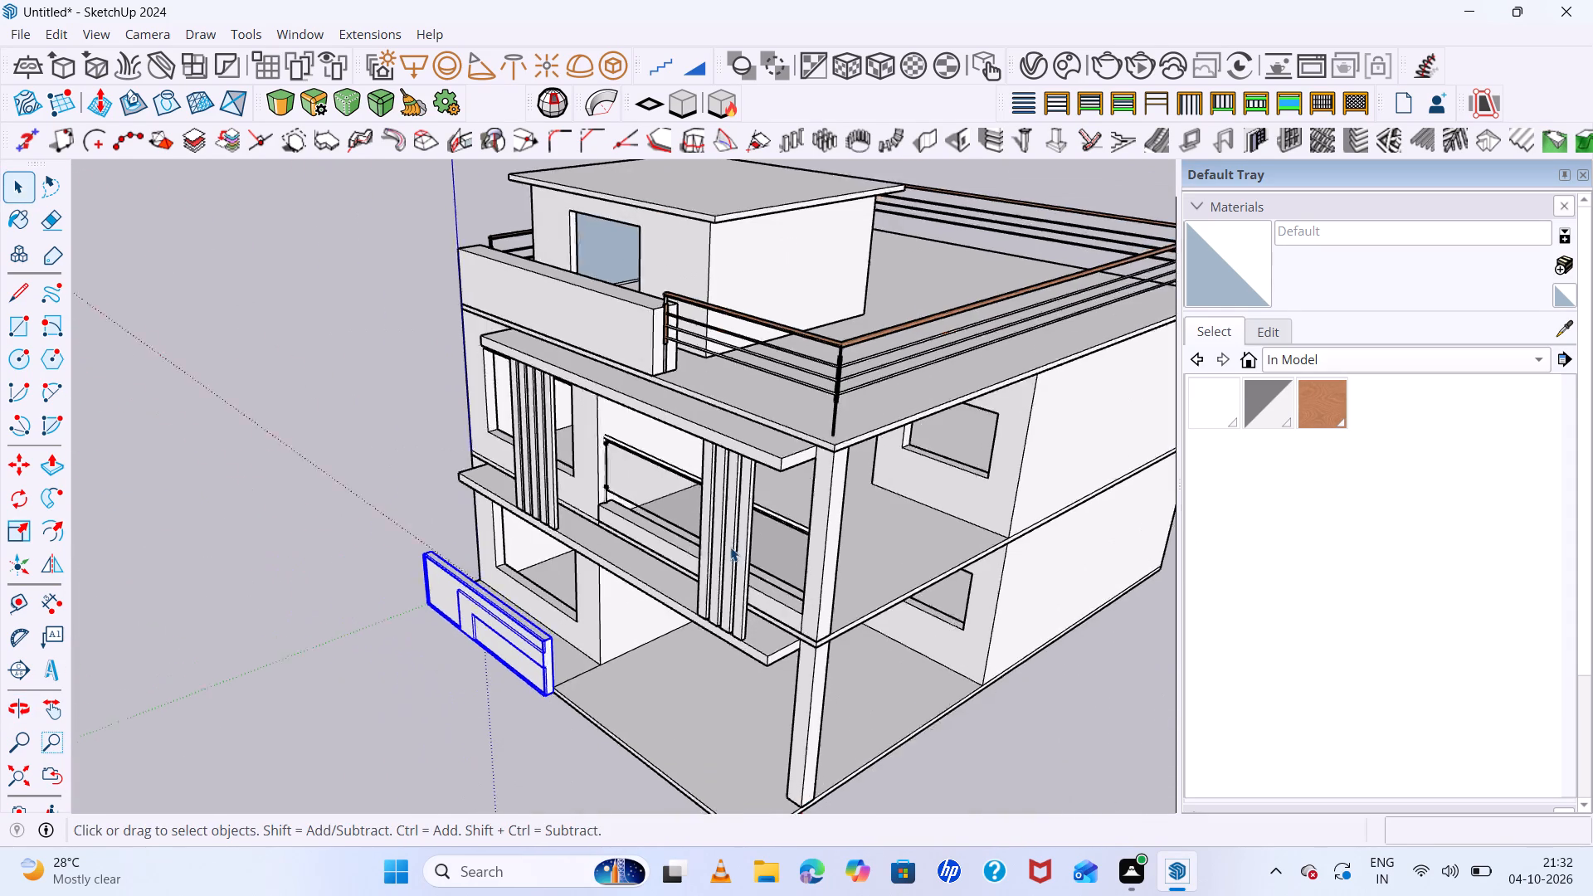
{"action": "scroll", "coordinate": [730, 547], "scroll_direction": "down", "scroll_amount": 2}
{"action": "scroll", "coordinate": [626, 456], "scroll_direction": "down", "scroll_amount": 5}
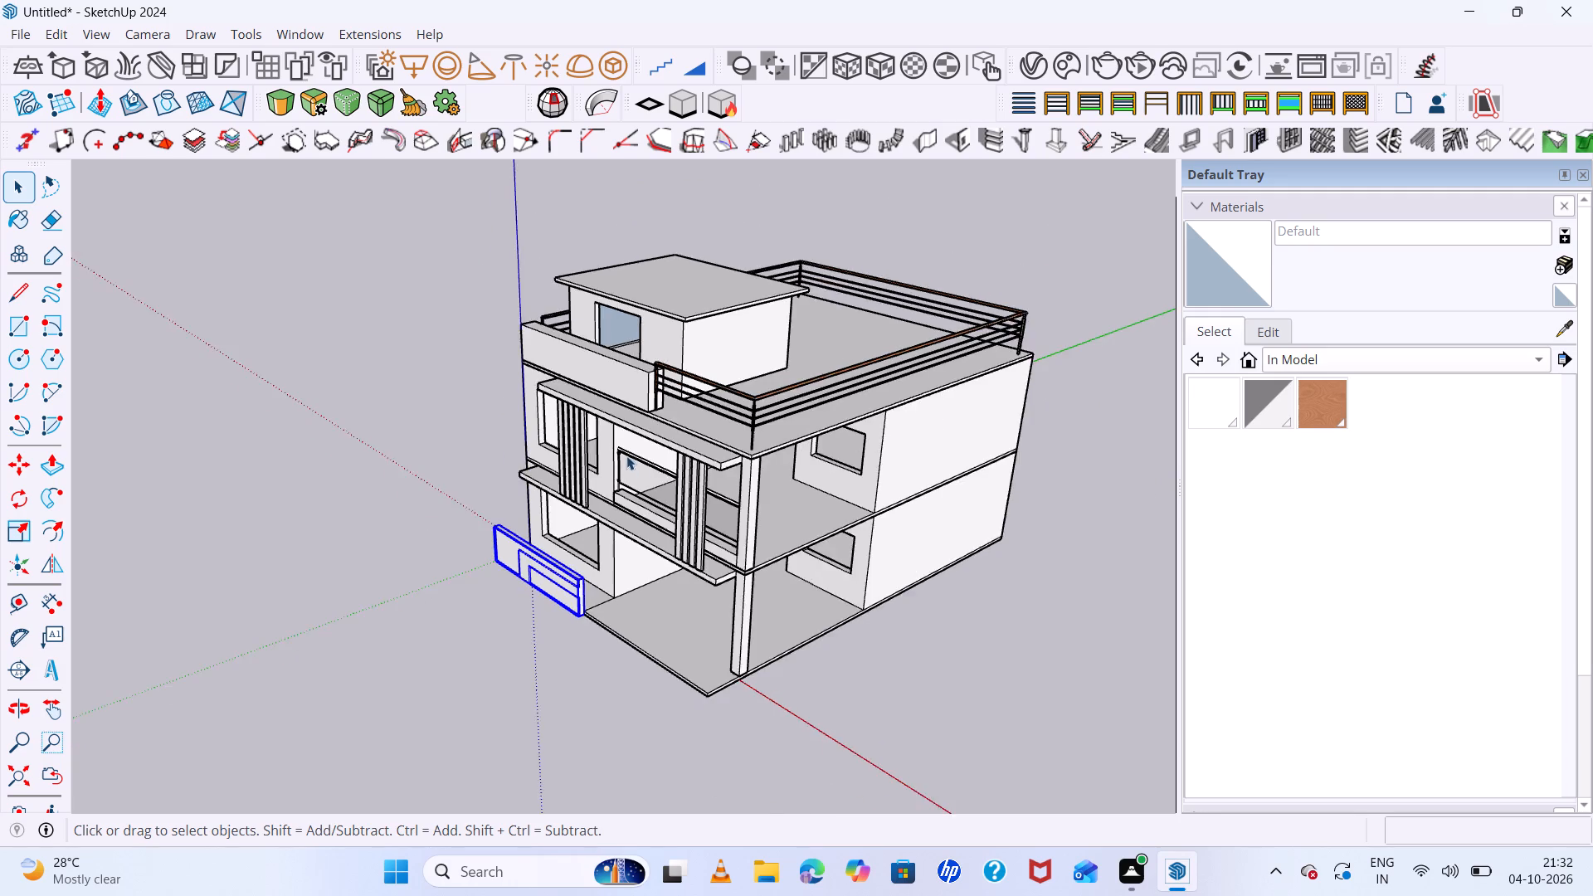
Inside the ground floor group, delete the floor edge running from the front room's corner to the end of the low wall.
{"action": "scroll", "coordinate": [676, 527], "scroll_direction": "up", "scroll_amount": 6}
{"action": "scroll", "coordinate": [477, 616], "scroll_direction": "up", "scroll_amount": 7}
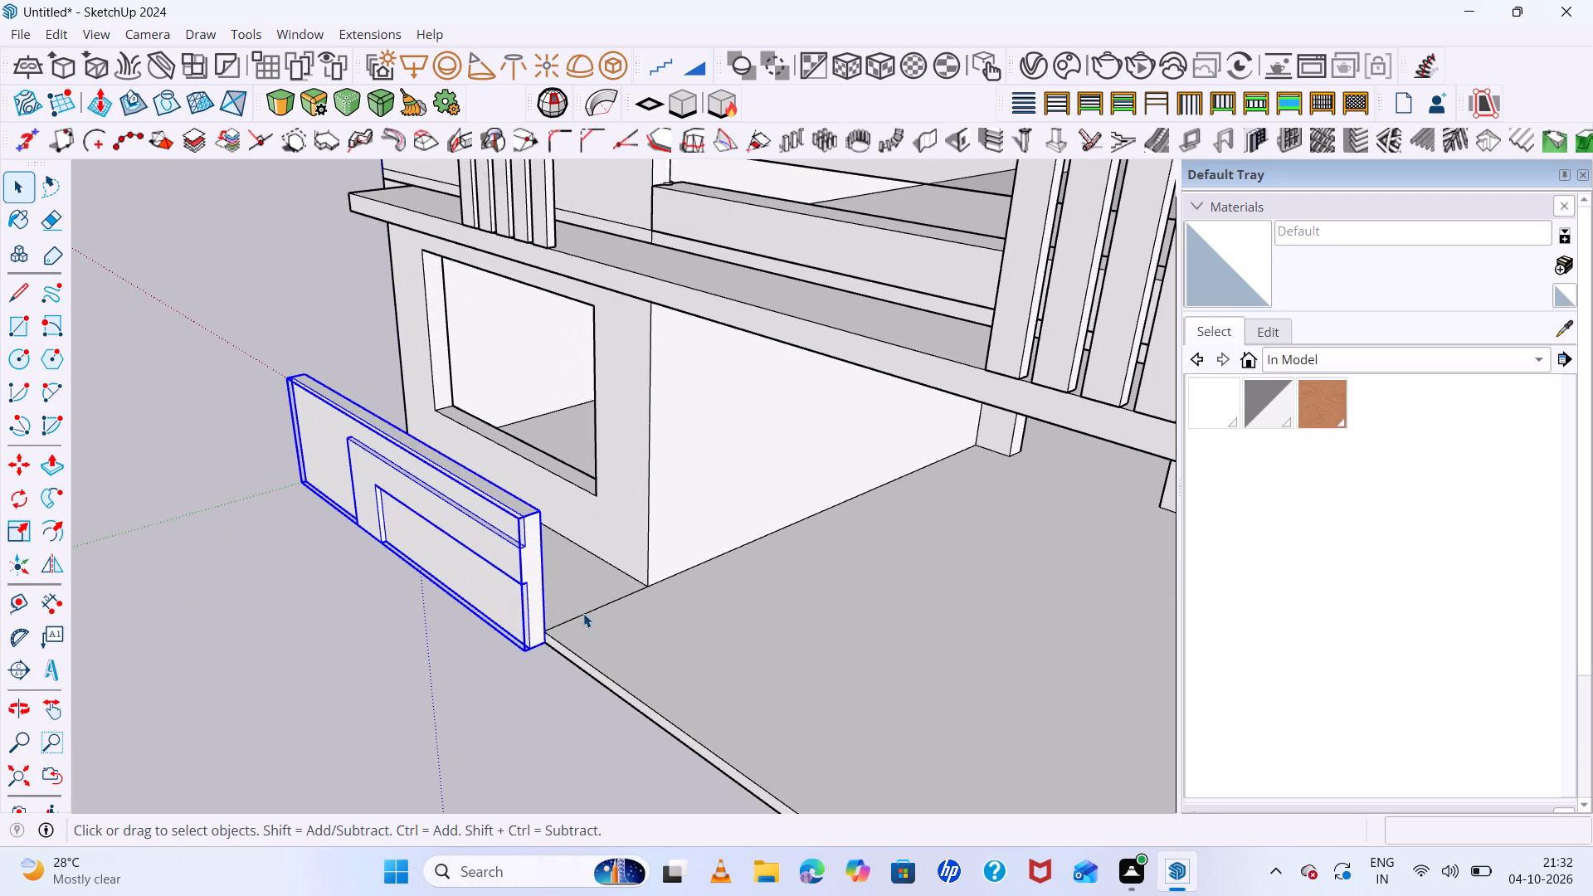
{"action": "left_click", "coordinate": [583, 613]}
{"action": "left_click", "coordinate": [583, 613]}
{"action": "left_click", "coordinate": [583, 613]}
{"action": "left_click", "coordinate": [583, 613]}
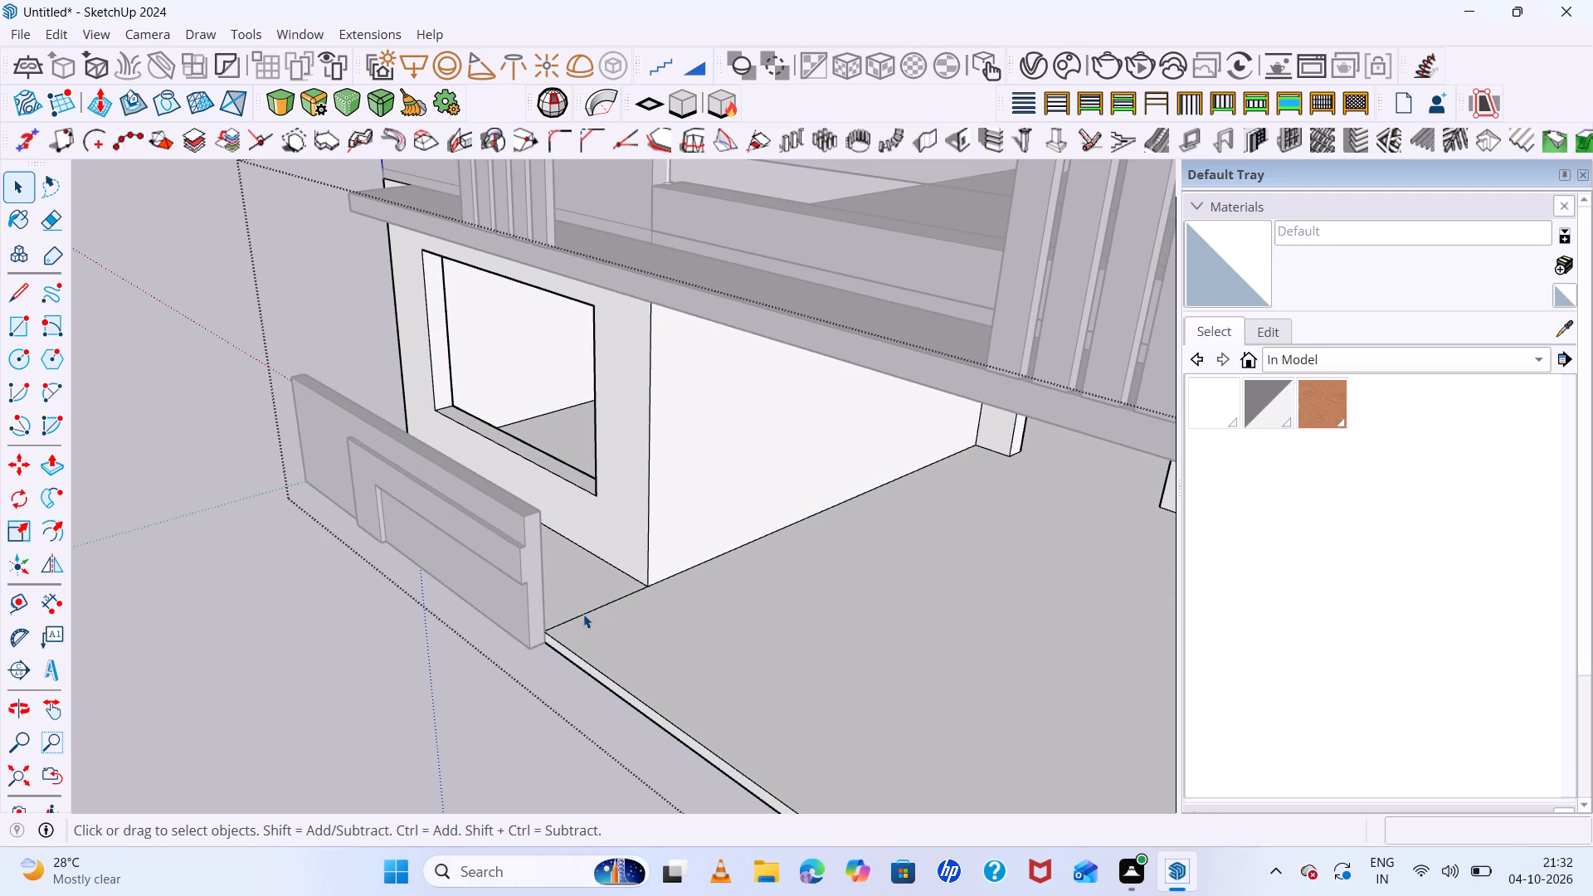
{"action": "scroll", "coordinate": [583, 614], "scroll_direction": "up", "scroll_amount": 3}
{"action": "key", "text": "Delete"}
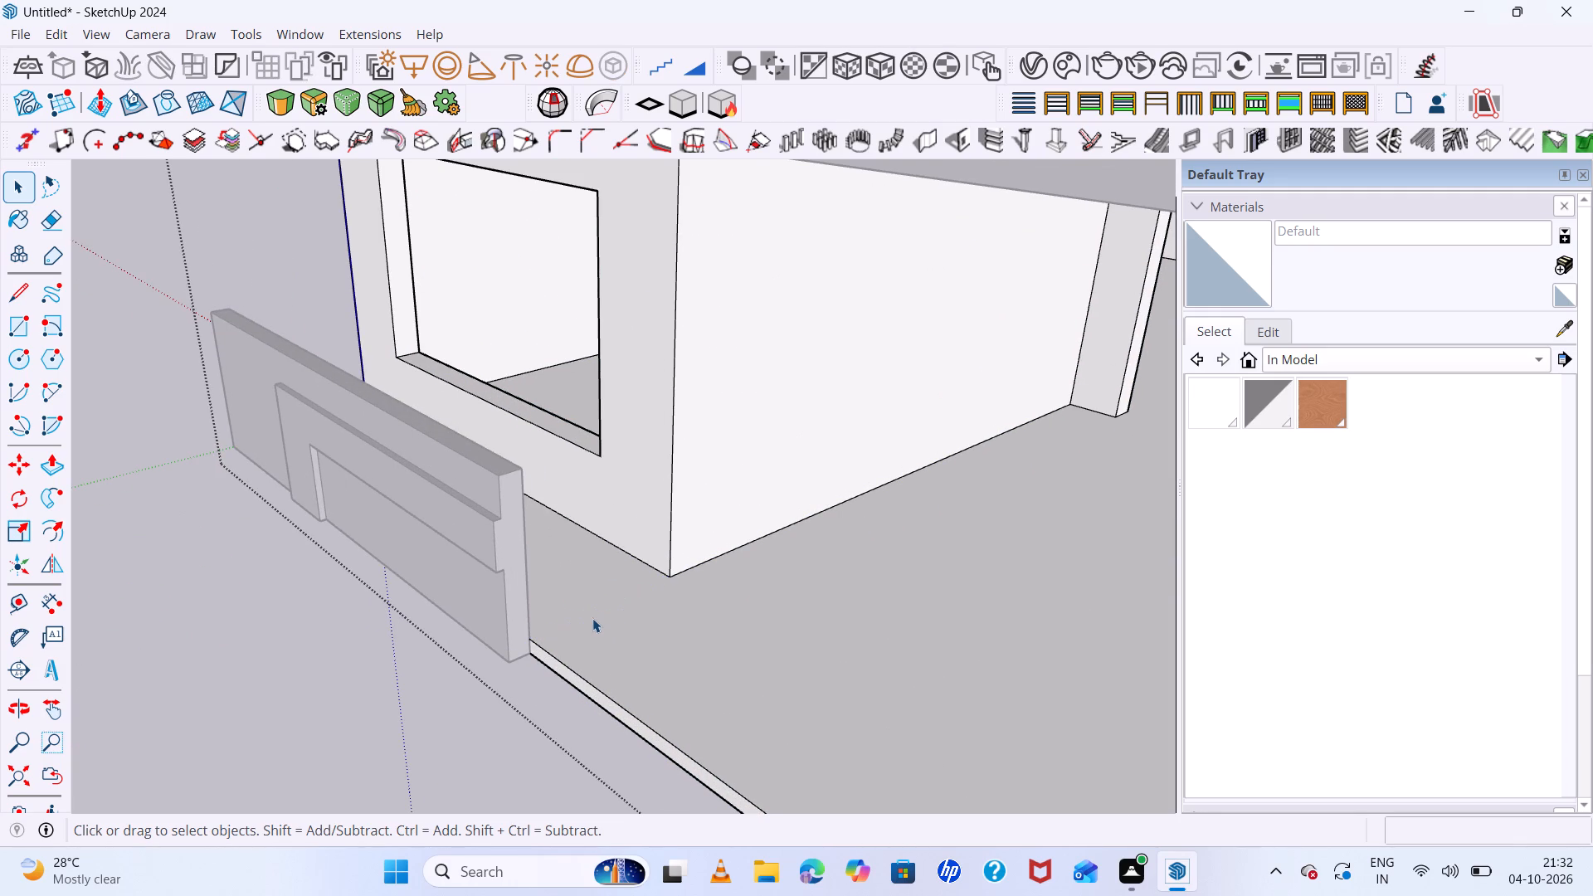
{"action": "scroll", "coordinate": [459, 611], "scroll_direction": "down", "scroll_amount": 7}
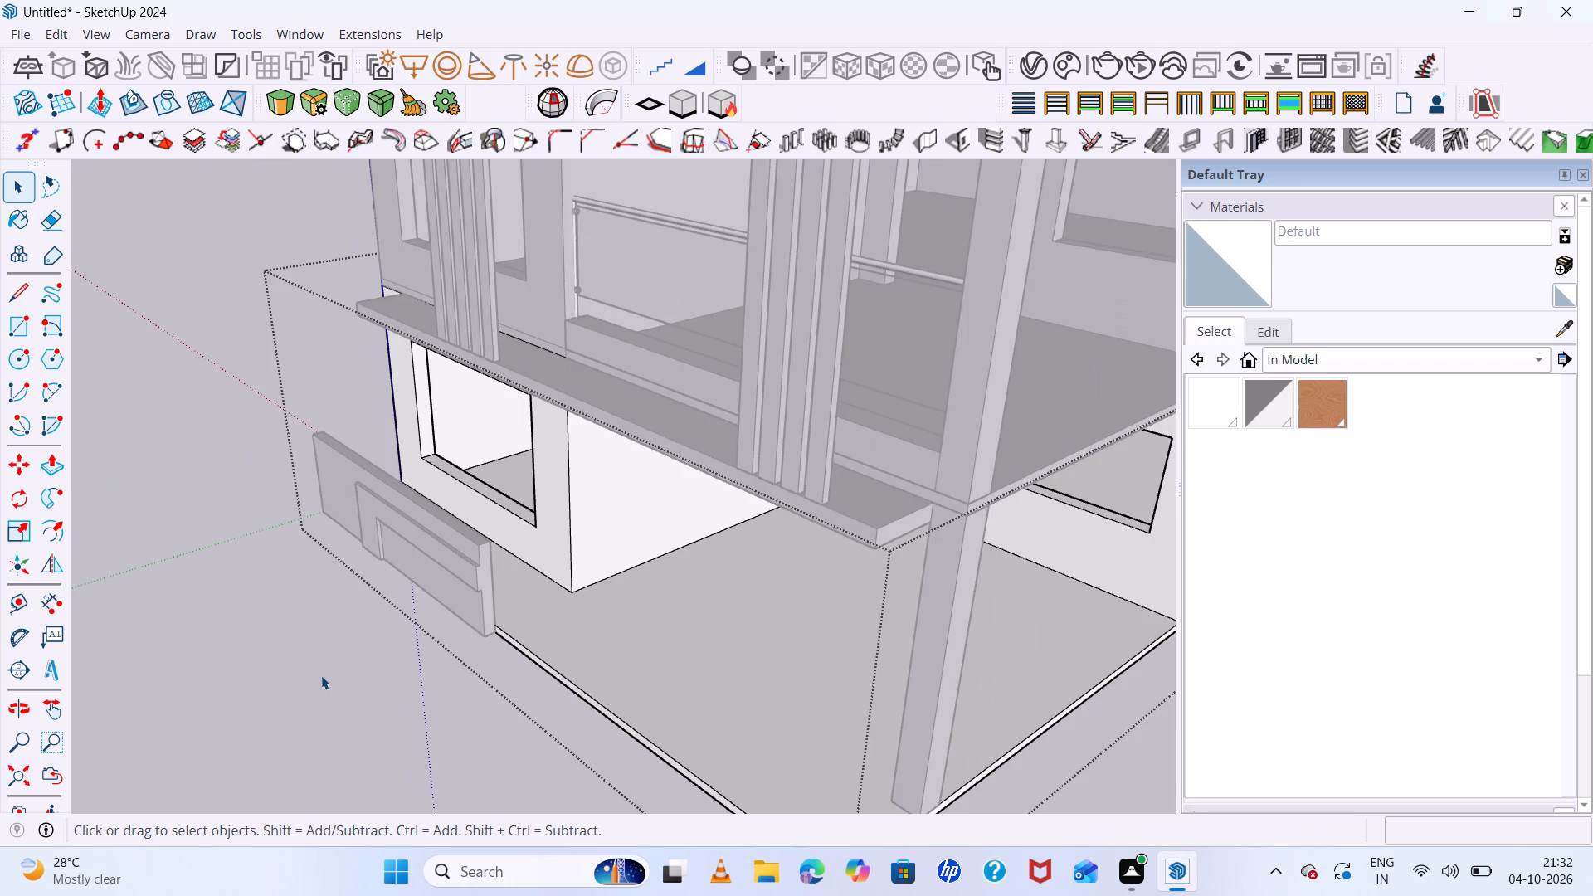
{"action": "left_click", "coordinate": [276, 698]}
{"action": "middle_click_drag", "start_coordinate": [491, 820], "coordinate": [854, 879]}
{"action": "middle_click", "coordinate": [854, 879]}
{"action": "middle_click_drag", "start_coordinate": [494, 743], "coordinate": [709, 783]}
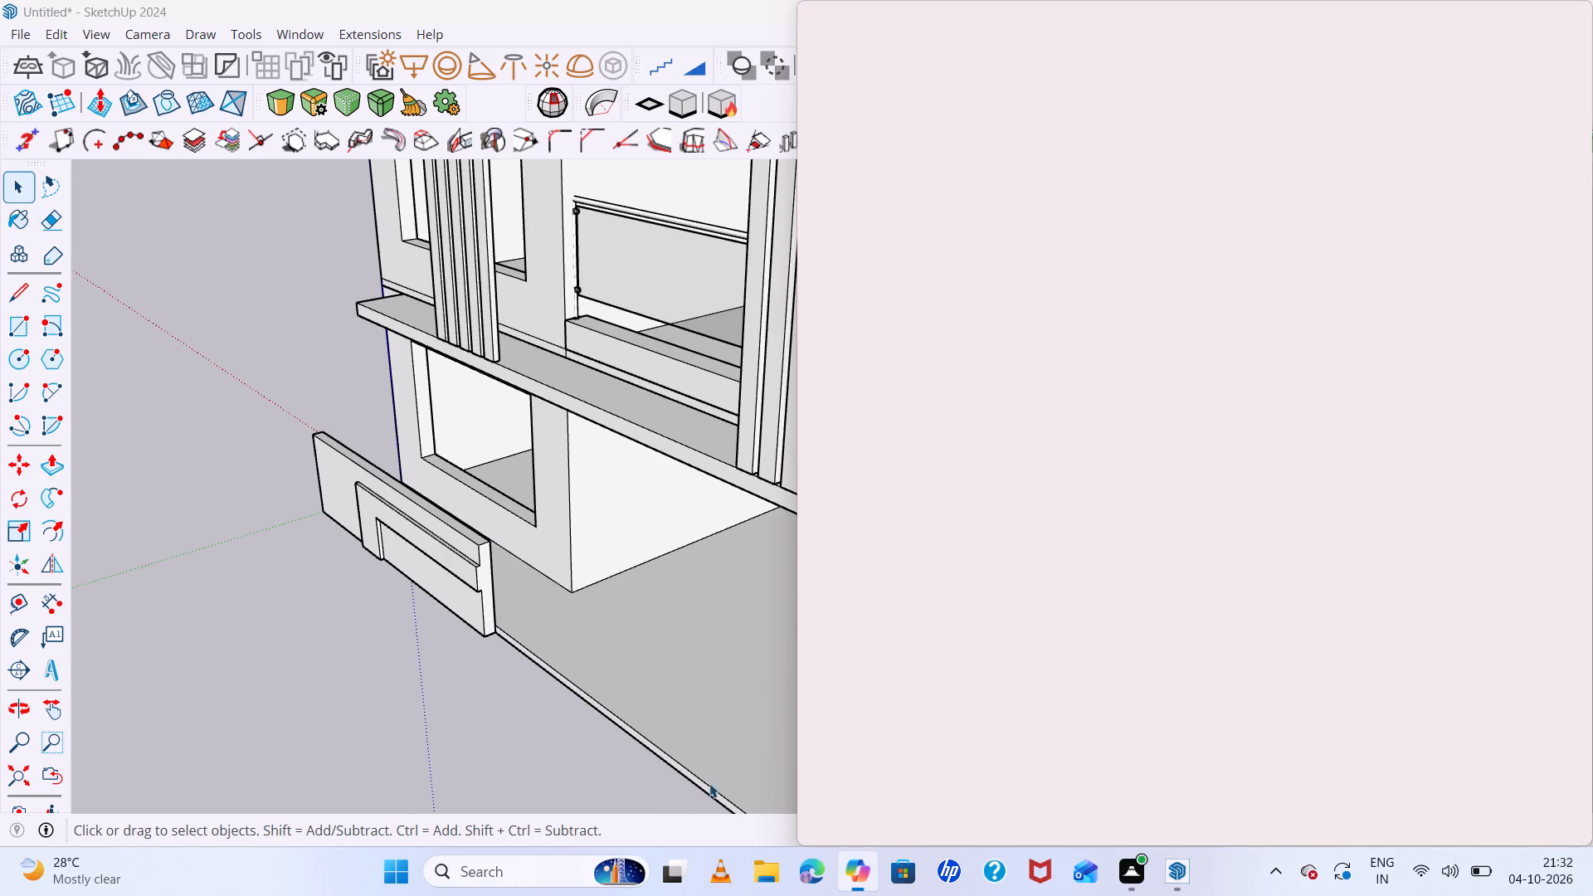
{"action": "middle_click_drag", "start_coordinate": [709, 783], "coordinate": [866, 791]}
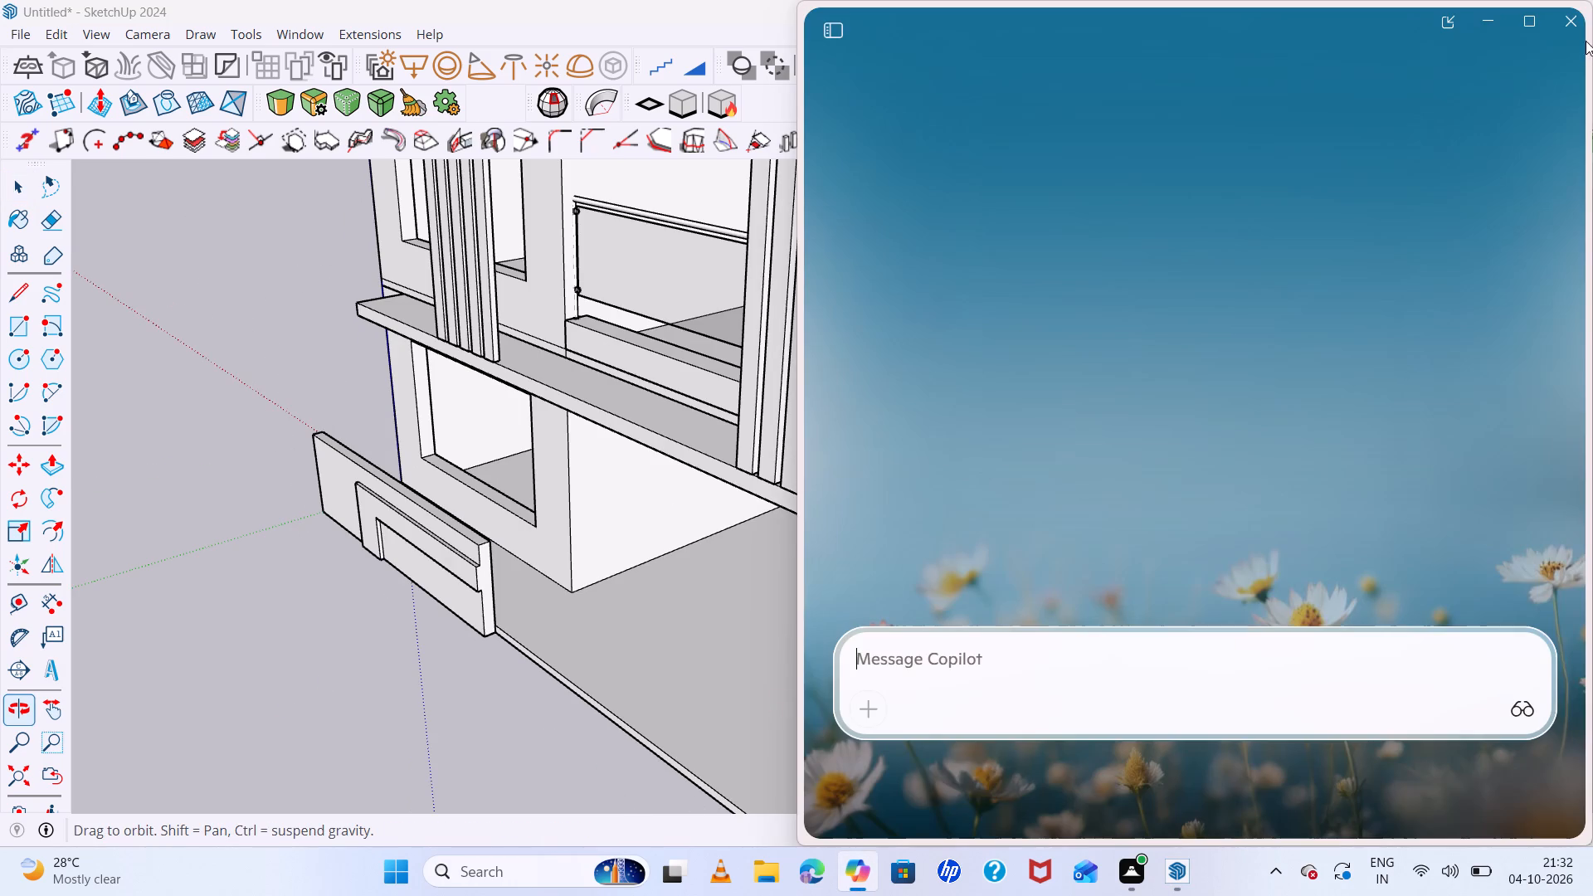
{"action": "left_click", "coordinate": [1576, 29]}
Examine the full building from above, the open side and the front, including the low wall, façade posts and rooftop.
{"action": "scroll", "coordinate": [678, 671], "scroll_direction": "down", "scroll_amount": 6}
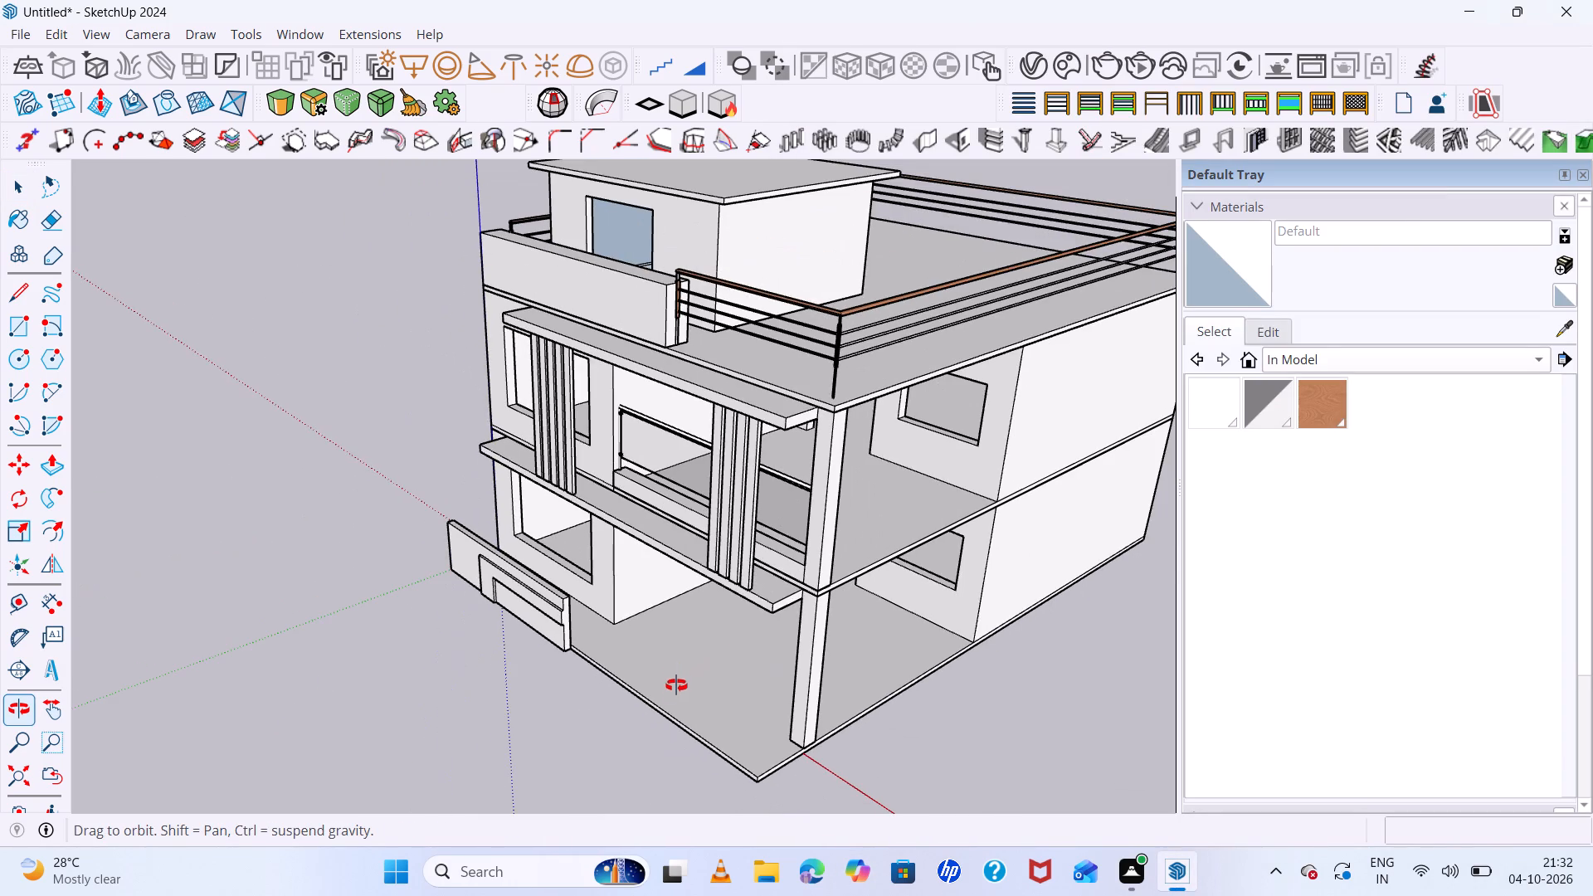
{"action": "middle_click_drag", "start_coordinate": [683, 698], "coordinate": [907, 701]}
{"action": "scroll", "coordinate": [893, 675], "scroll_direction": "down", "scroll_amount": 7}
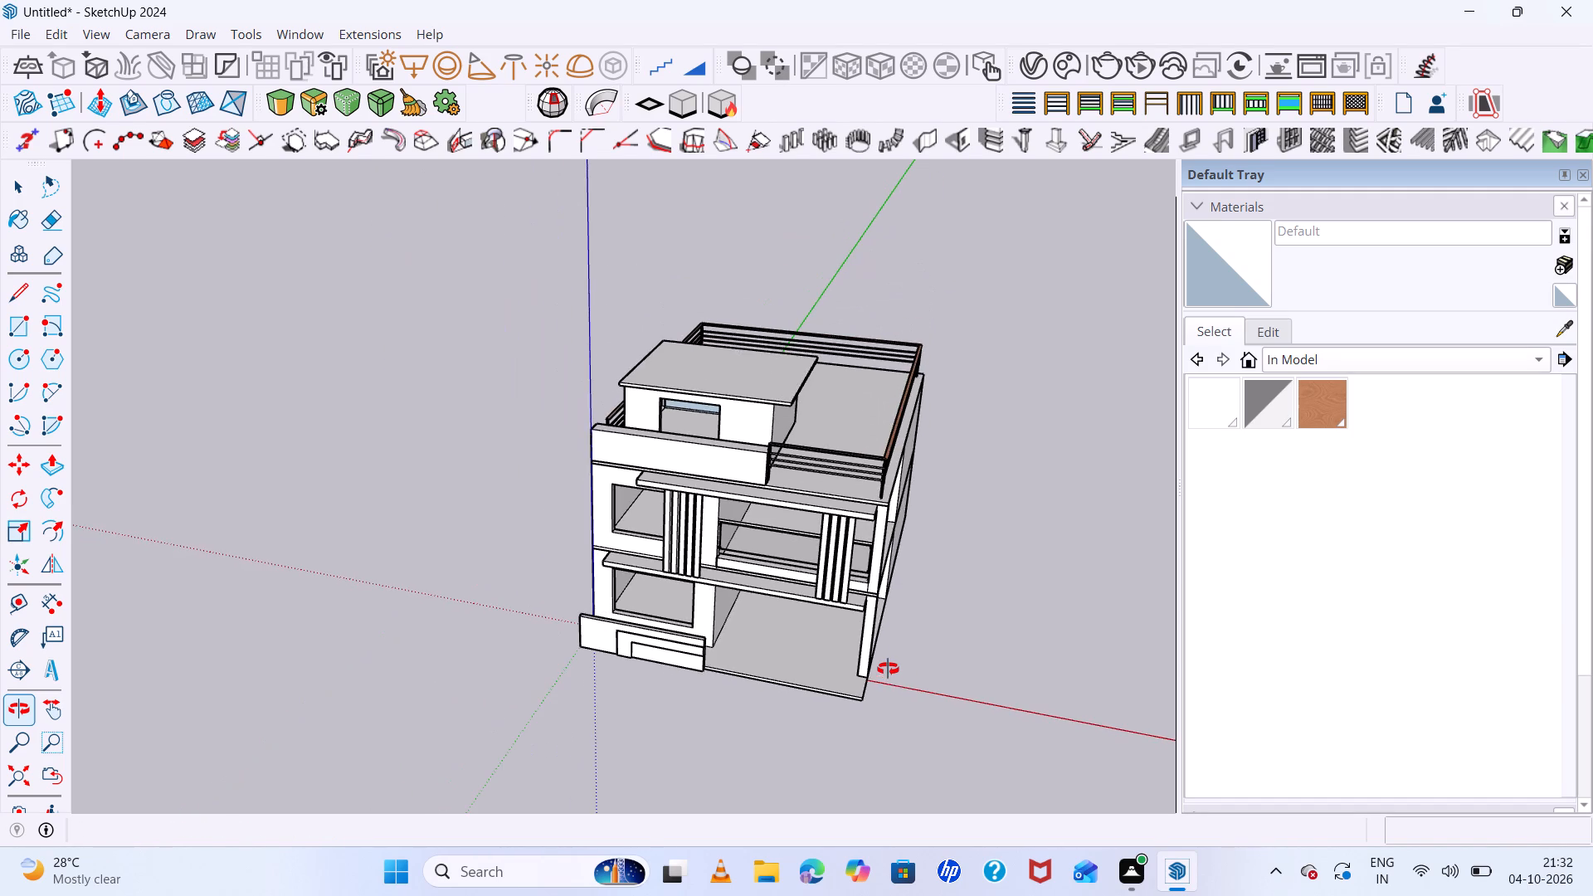
{"action": "middle_click_drag", "start_coordinate": [823, 511], "coordinate": [212, 263]}
{"action": "scroll", "coordinate": [249, 358], "scroll_direction": "up", "scroll_amount": 1}
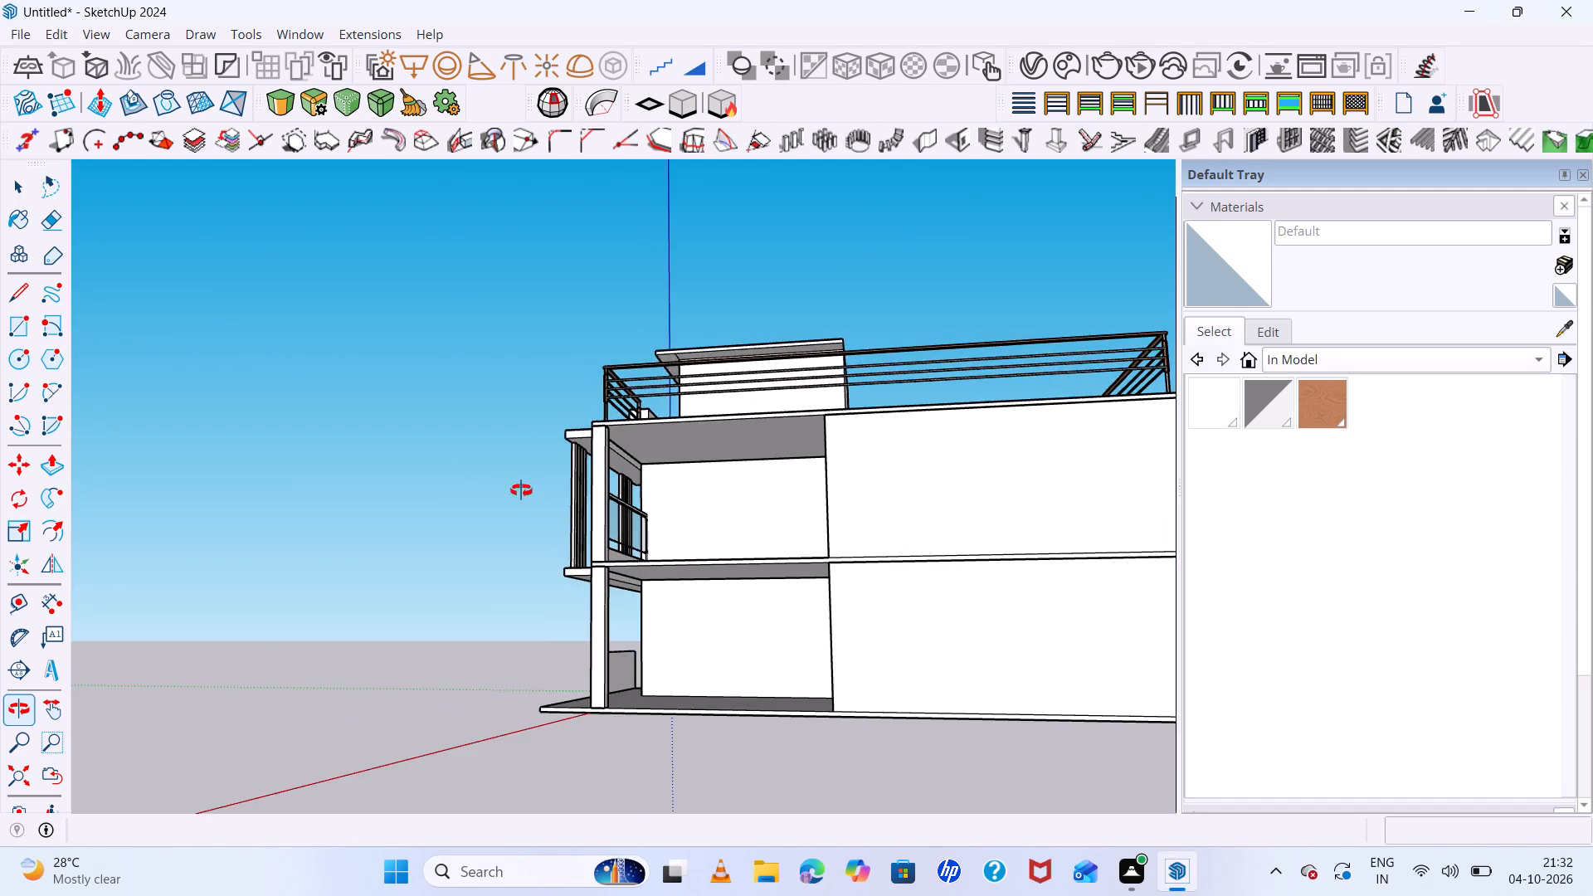
{"action": "scroll", "coordinate": [533, 496], "scroll_direction": "down", "scroll_amount": 6}
{"action": "middle_click_drag", "start_coordinate": [627, 584], "coordinate": [812, 587]}
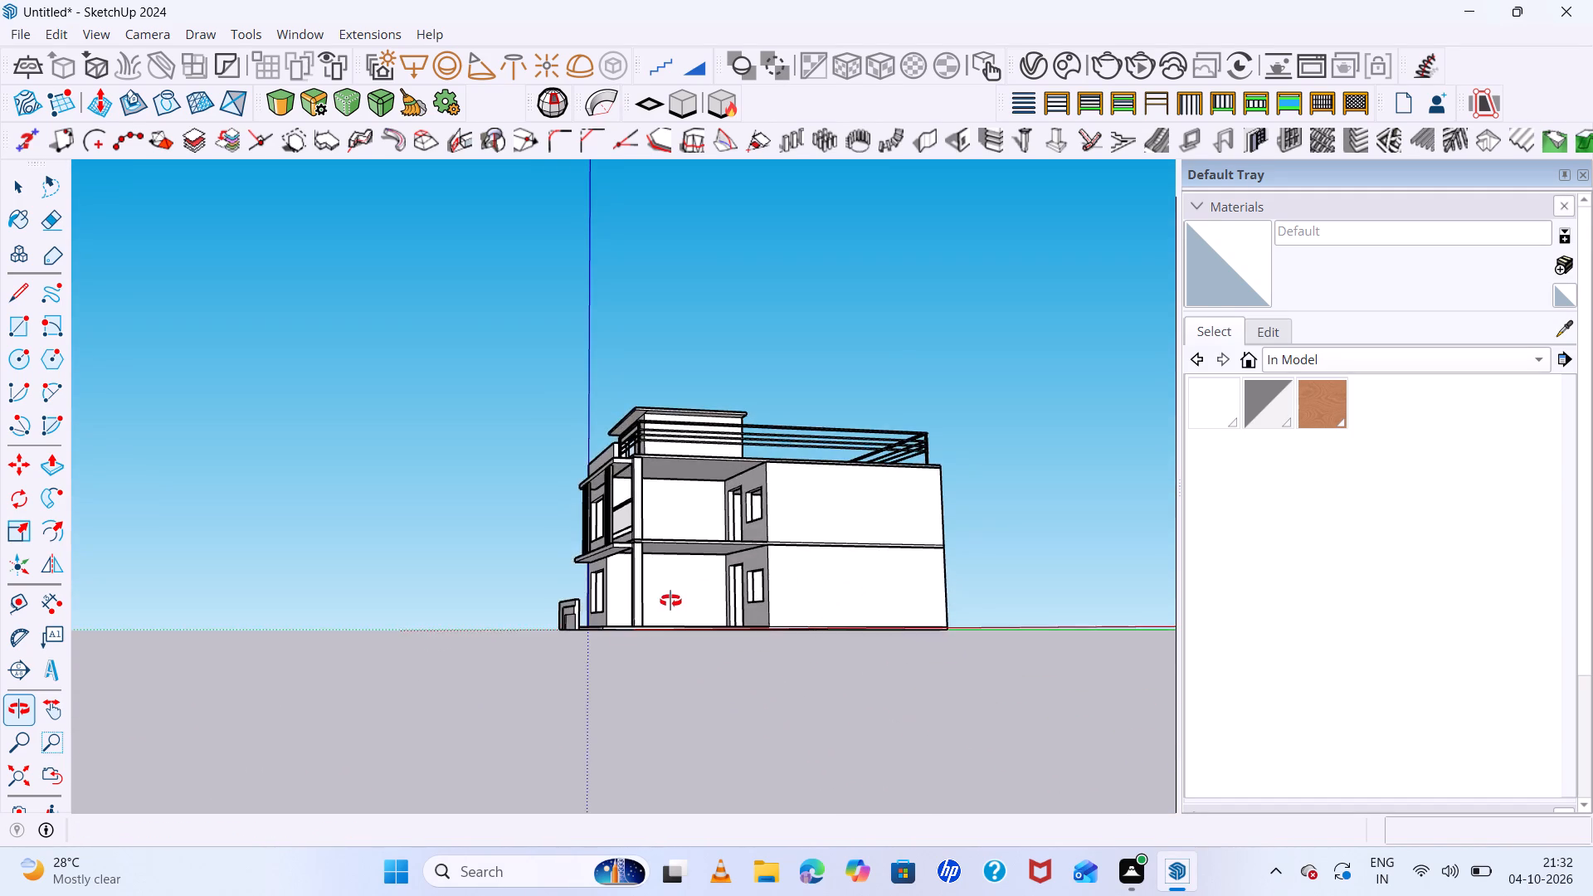
{"action": "scroll", "coordinate": [670, 601], "scroll_direction": "up", "scroll_amount": 6}
{"action": "scroll", "coordinate": [574, 462], "scroll_direction": "up", "scroll_amount": 5}
{"action": "middle_click_drag", "start_coordinate": [598, 508], "coordinate": [925, 656]}
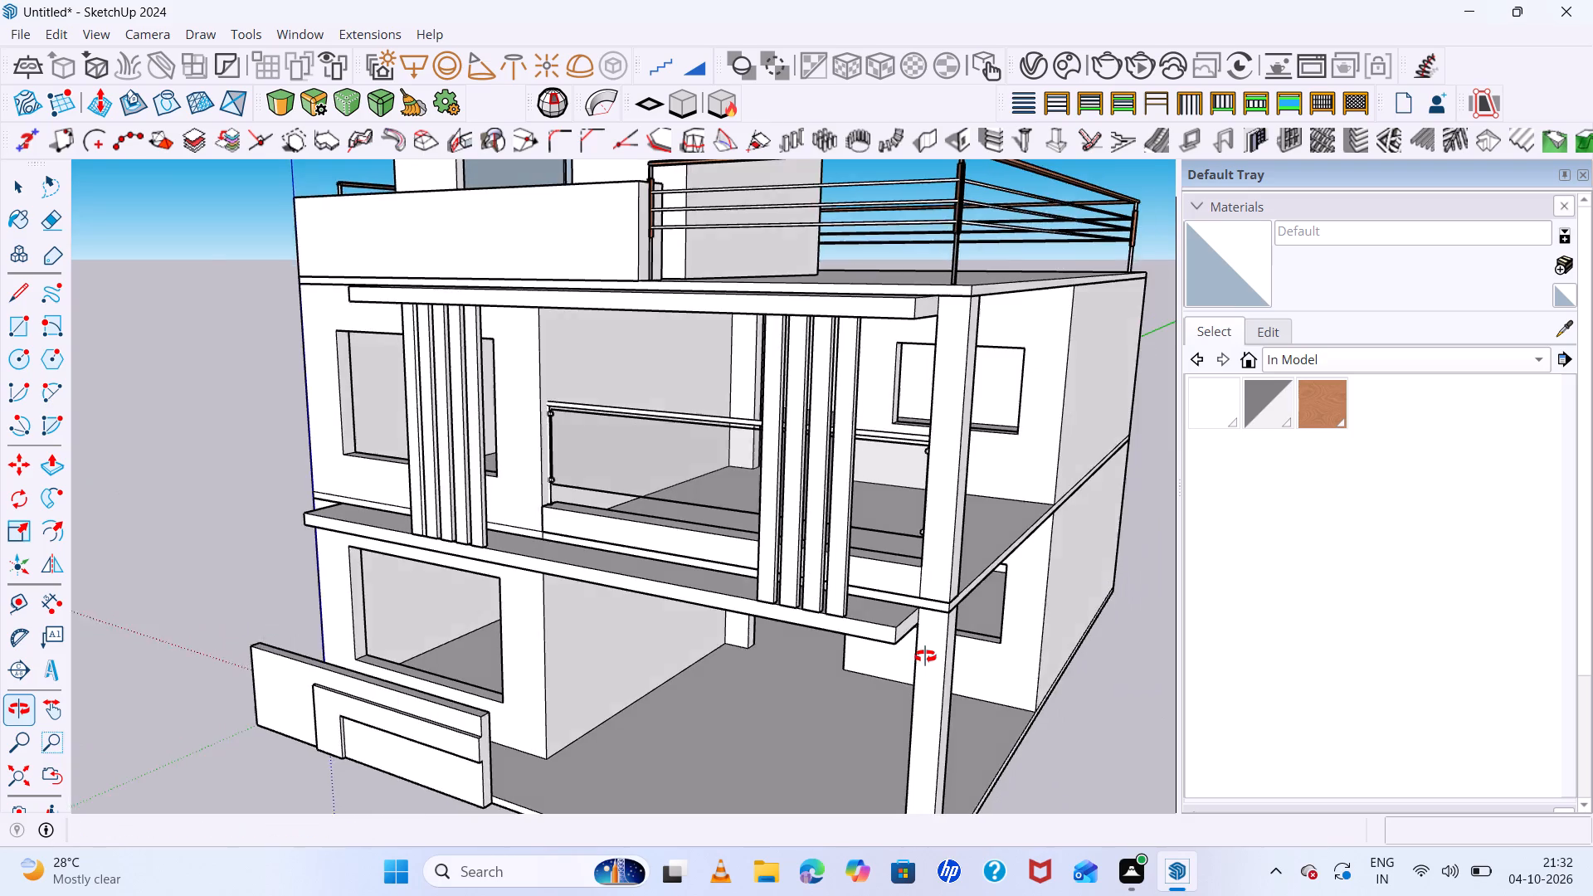
{"action": "scroll", "coordinate": [911, 643], "scroll_direction": "up", "scroll_amount": 1}
{"action": "scroll", "coordinate": [831, 586], "scroll_direction": "down", "scroll_amount": 6}
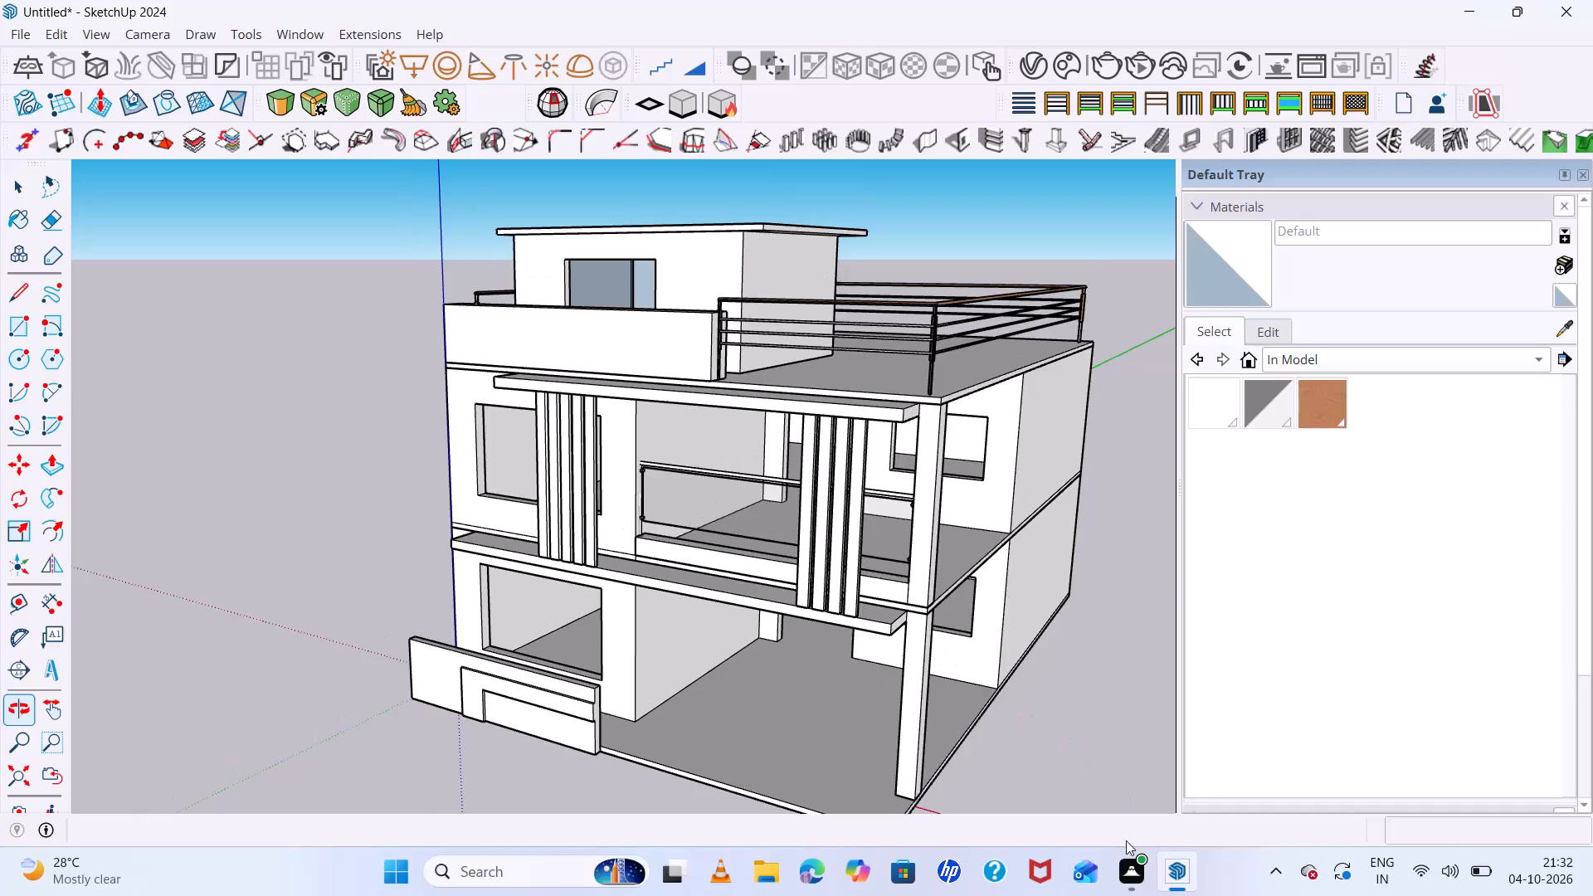
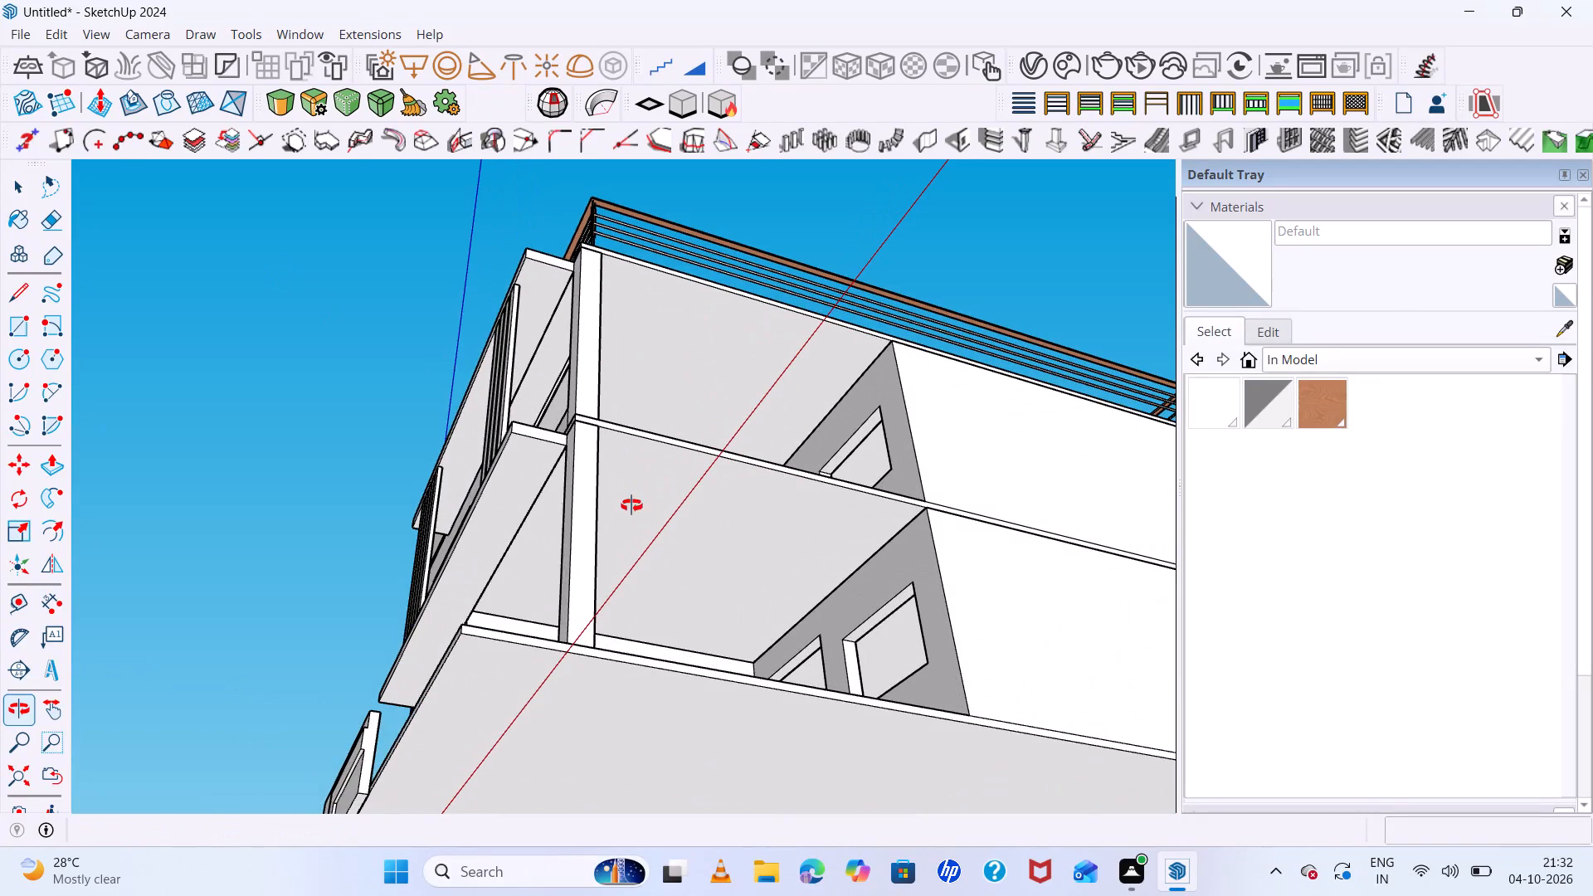
Examine the upper floor's façade posts, balcony railing, canopies and rooftop from the front, the open side and below.
{"action": "middle_click_drag", "start_coordinate": [587, 355], "coordinate": [606, 557]}
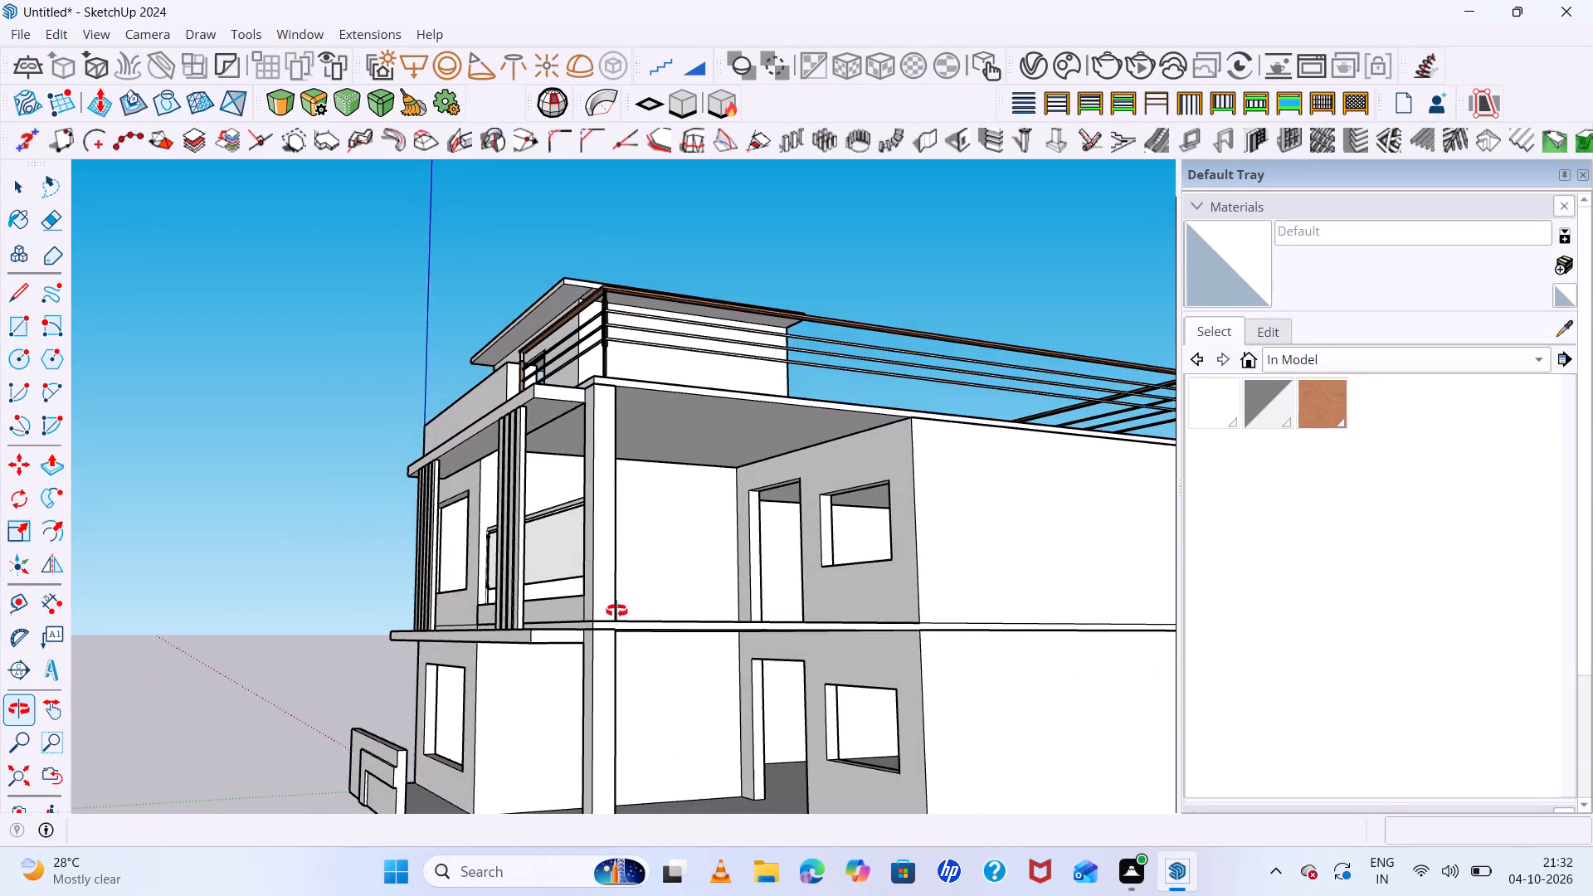
{"action": "scroll", "coordinate": [614, 624], "scroll_direction": "up", "scroll_amount": 6}
{"action": "middle_click_drag", "start_coordinate": [557, 607], "coordinate": [936, 659]}
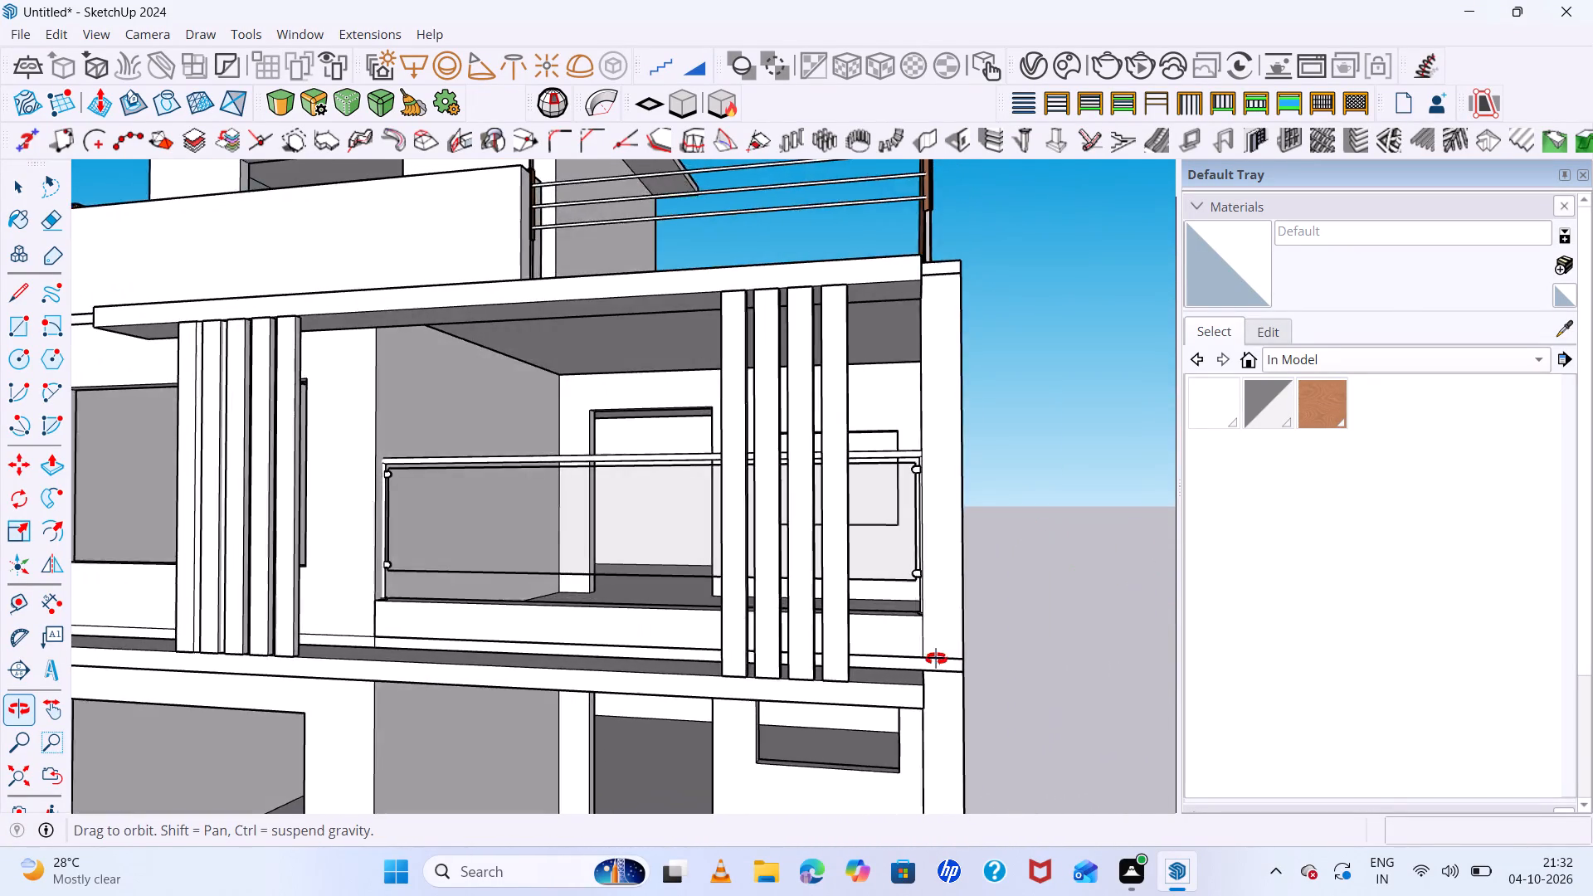
{"action": "middle_click_drag", "start_coordinate": [936, 659], "coordinate": [193, 601]}
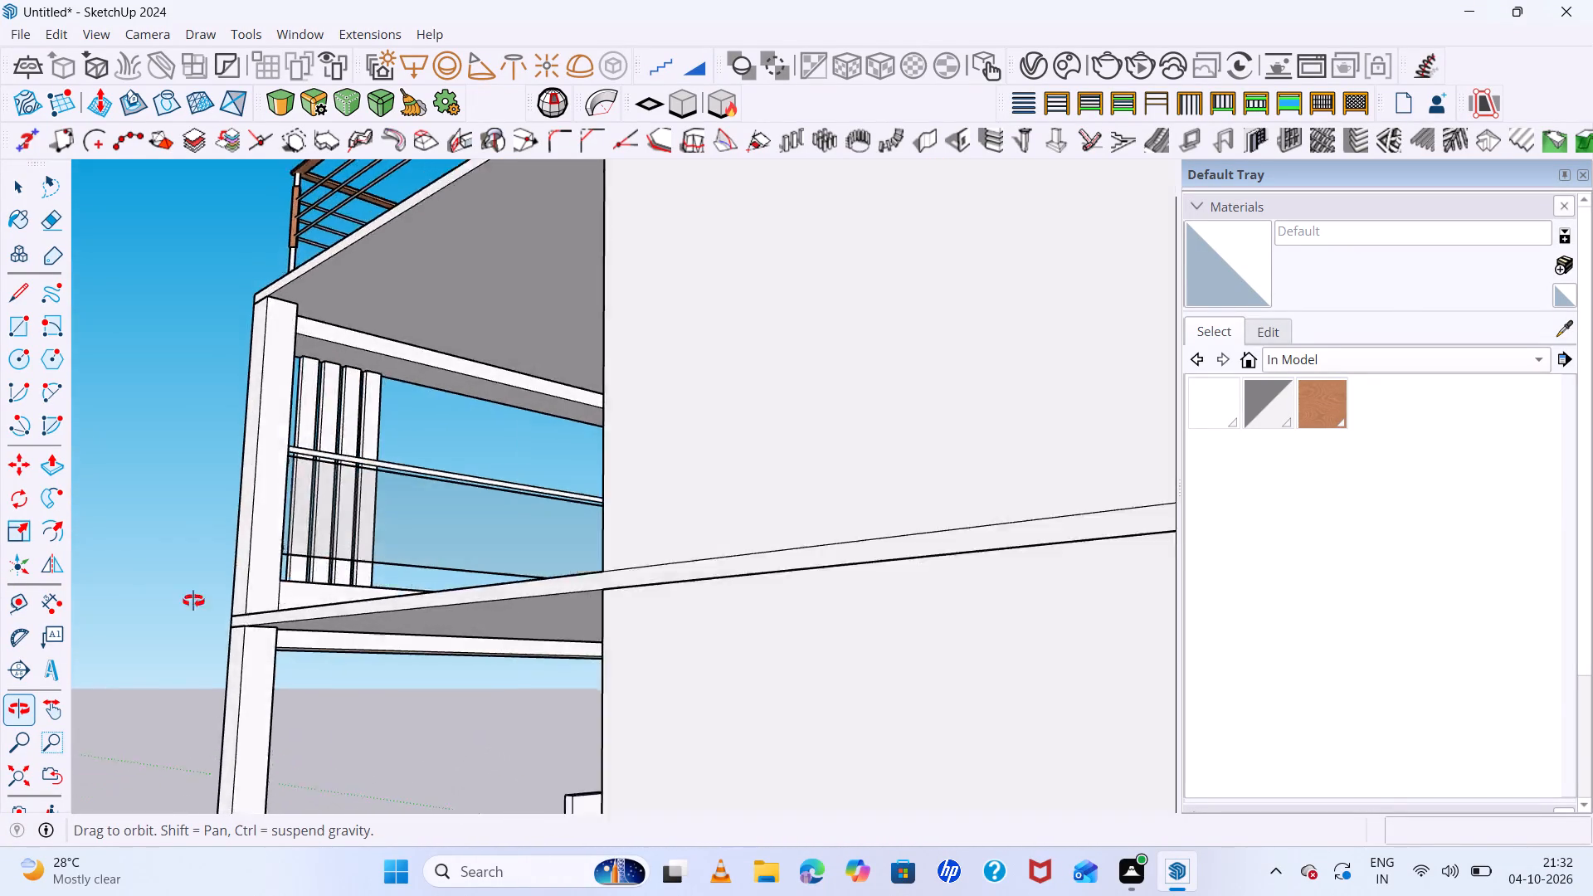
{"action": "middle_click_drag", "start_coordinate": [193, 601], "coordinate": [1376, 757]}
{"action": "middle_click_drag", "start_coordinate": [1376, 757], "coordinate": [1078, 723]}
{"action": "middle_click_drag", "start_coordinate": [1006, 713], "coordinate": [868, 695]}
{"action": "middle_click_drag", "start_coordinate": [844, 693], "coordinate": [719, 674]}
{"action": "scroll", "coordinate": [634, 544], "scroll_direction": "down", "scroll_amount": 8}
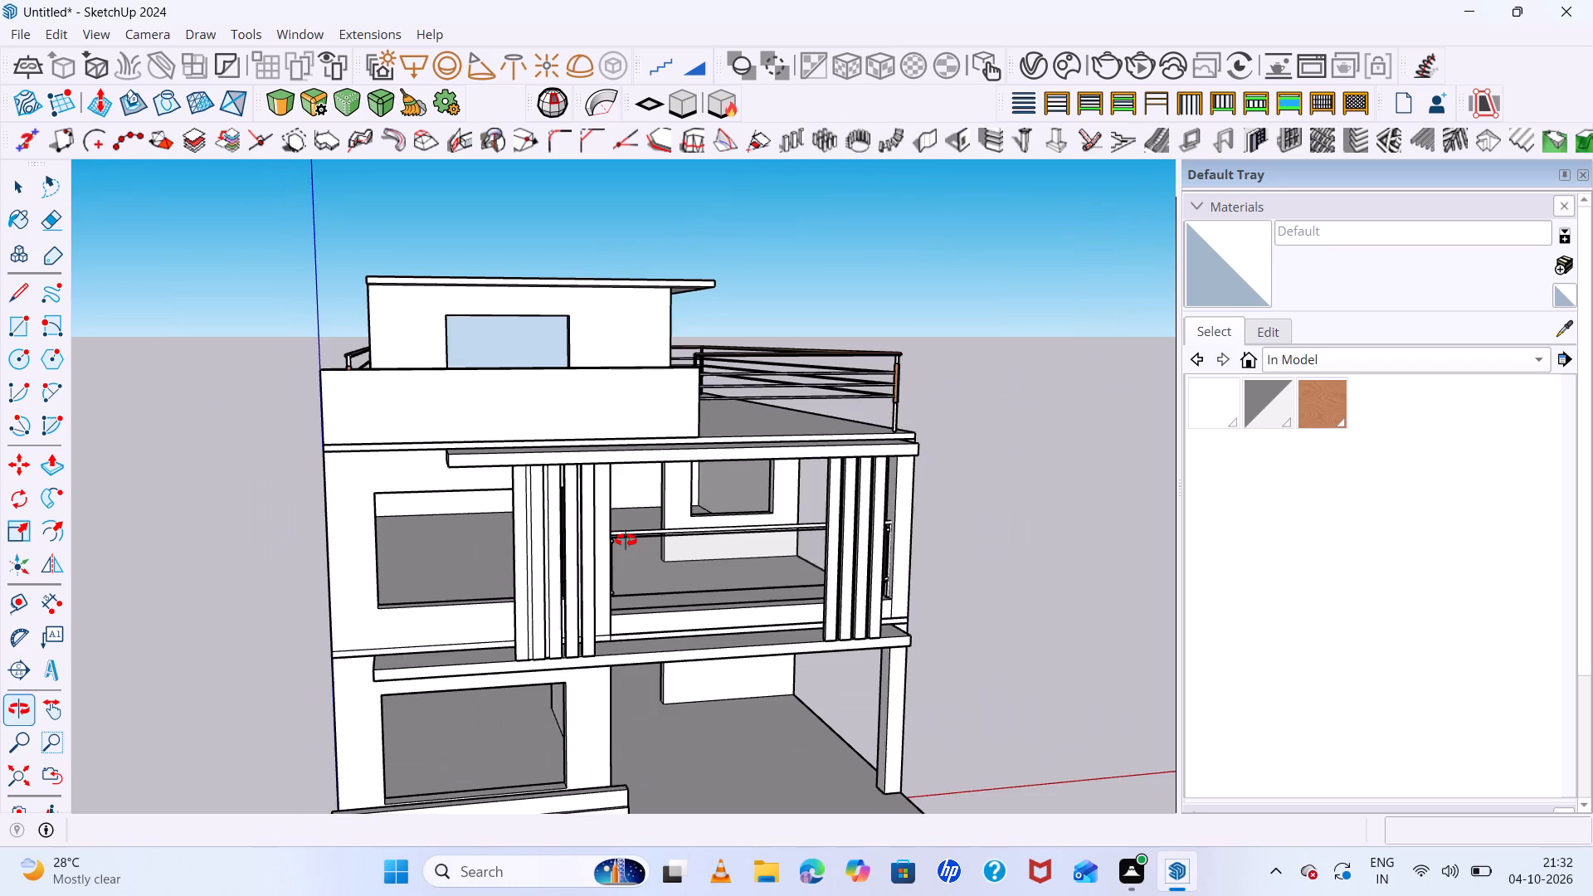
{"action": "scroll", "coordinate": [626, 540], "scroll_direction": "down", "scroll_amount": 5}
{"action": "middle_click_drag", "start_coordinate": [984, 688], "coordinate": [694, 517]}
{"action": "scroll", "coordinate": [743, 519], "scroll_direction": "up", "scroll_amount": 6}
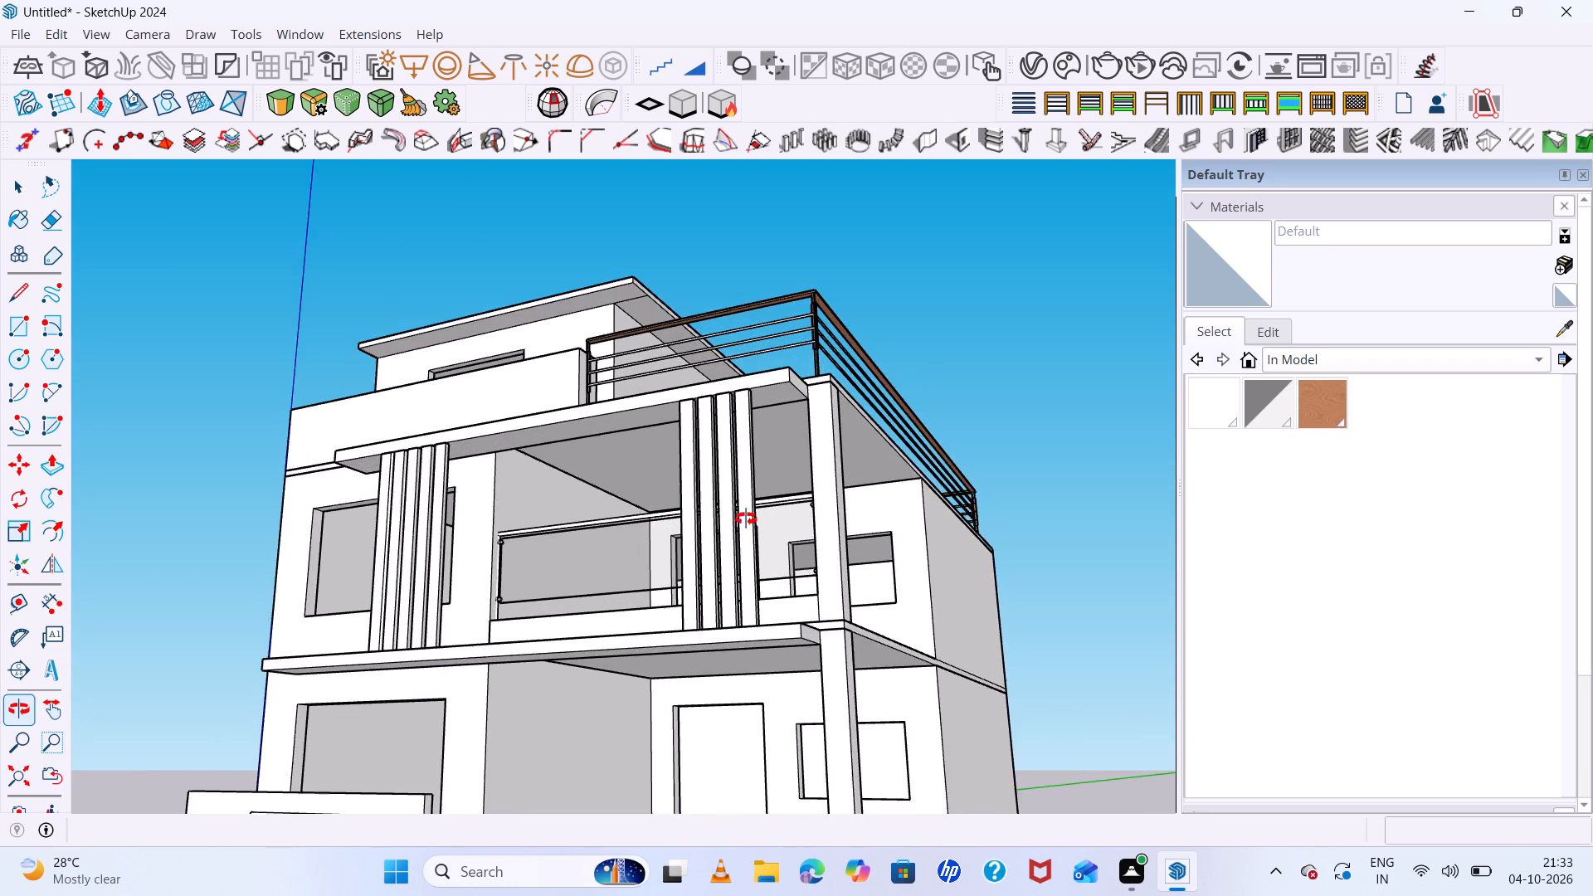
{"action": "scroll", "coordinate": [746, 519], "scroll_direction": "up", "scroll_amount": 6}
{"action": "scroll", "coordinate": [806, 555], "scroll_direction": "down", "scroll_amount": 3}
{"action": "middle_click_drag", "start_coordinate": [871, 623], "coordinate": [865, 620]}
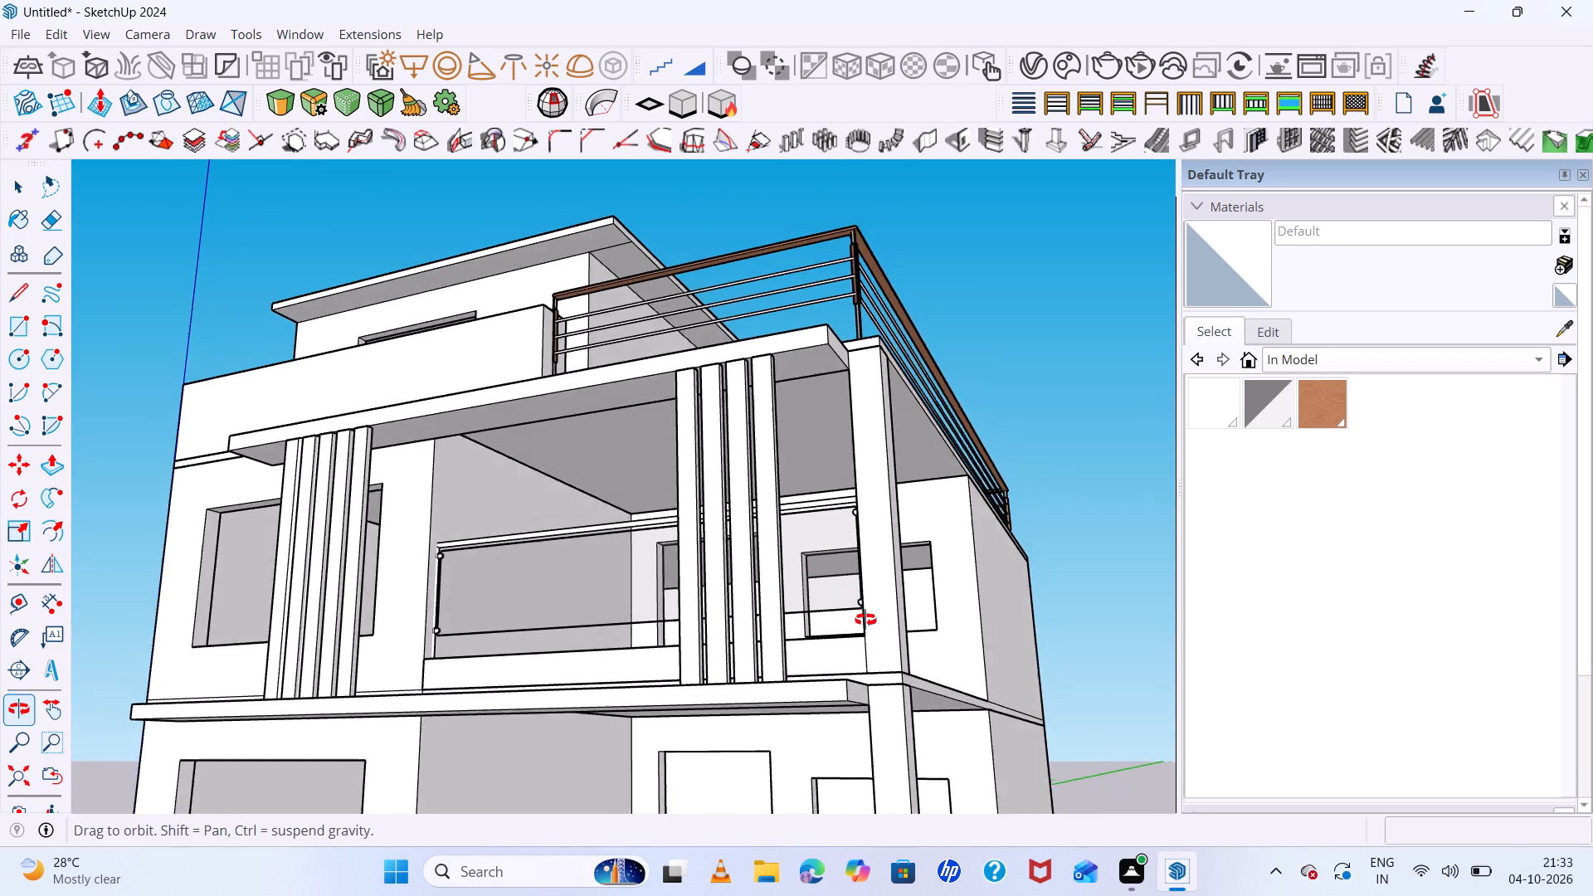
{"action": "middle_click_drag", "start_coordinate": [865, 620], "coordinate": [923, 708]}
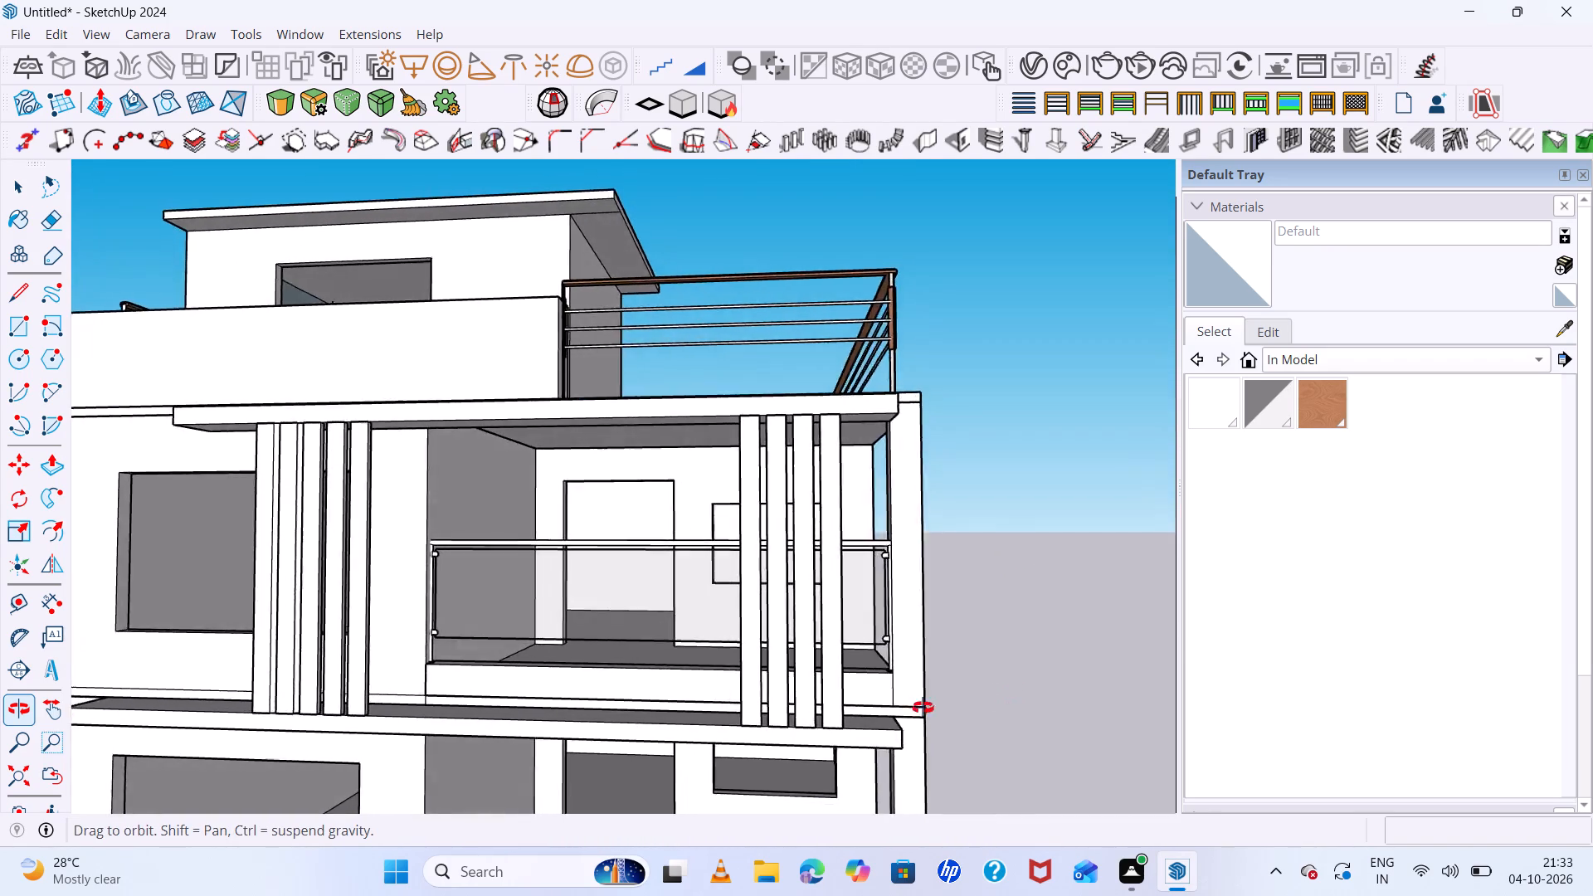
{"action": "middle_click_drag", "start_coordinate": [923, 708], "coordinate": [657, 699]}
{"action": "middle_click", "coordinate": [657, 699]}
{"action": "scroll", "coordinate": [669, 685], "scroll_direction": "down", "scroll_amount": 7}
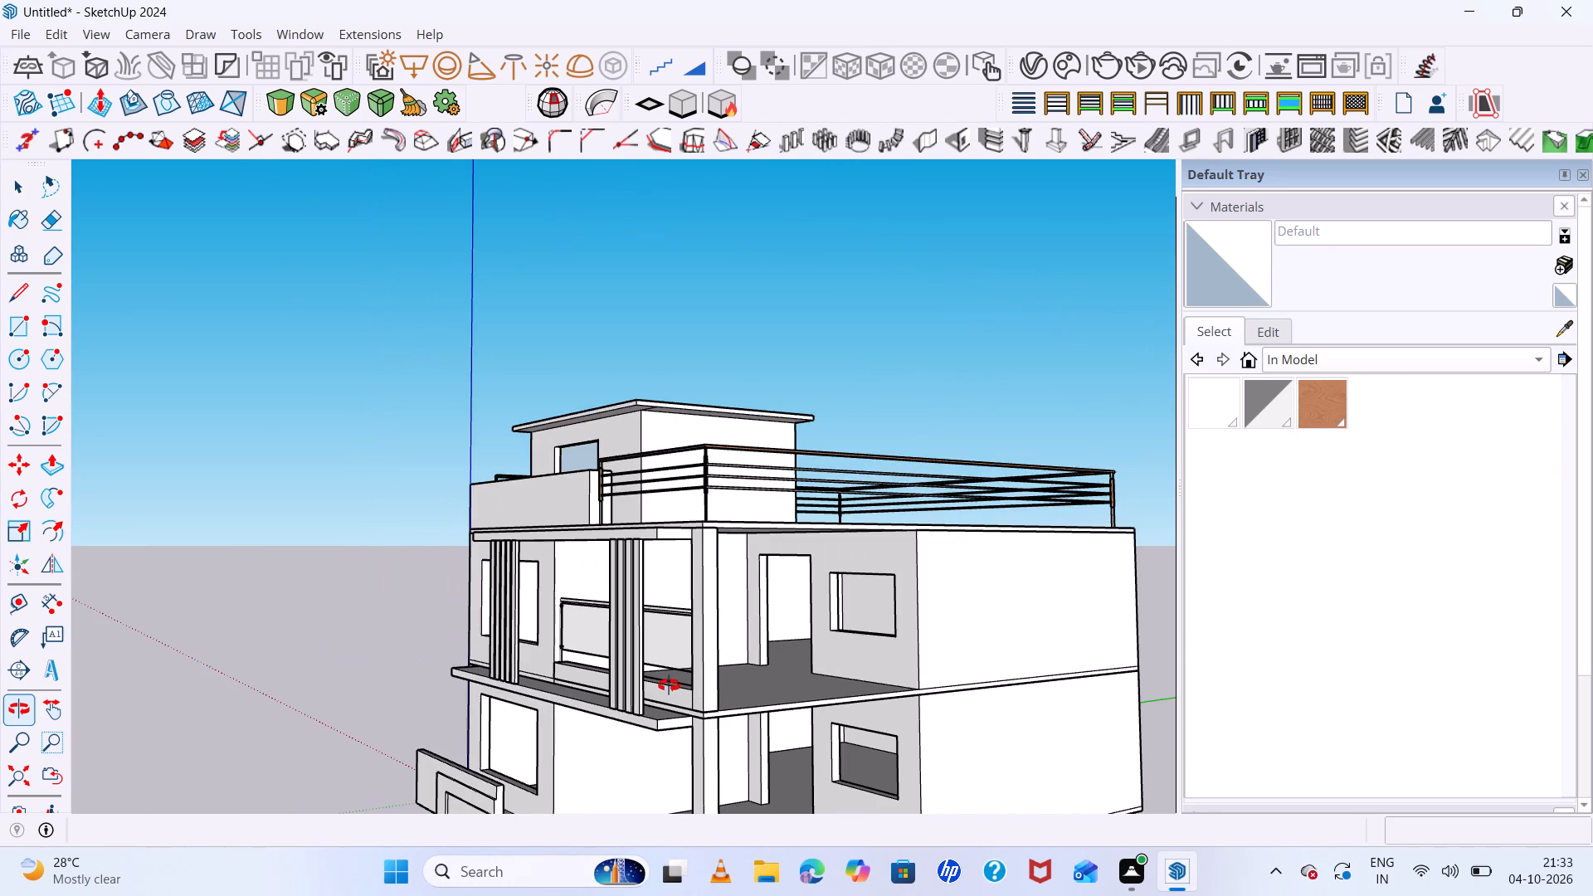
{"action": "scroll", "coordinate": [670, 684], "scroll_direction": "down", "scroll_amount": 5}
{"action": "scroll", "coordinate": [670, 684], "scroll_direction": "up", "scroll_amount": 6}
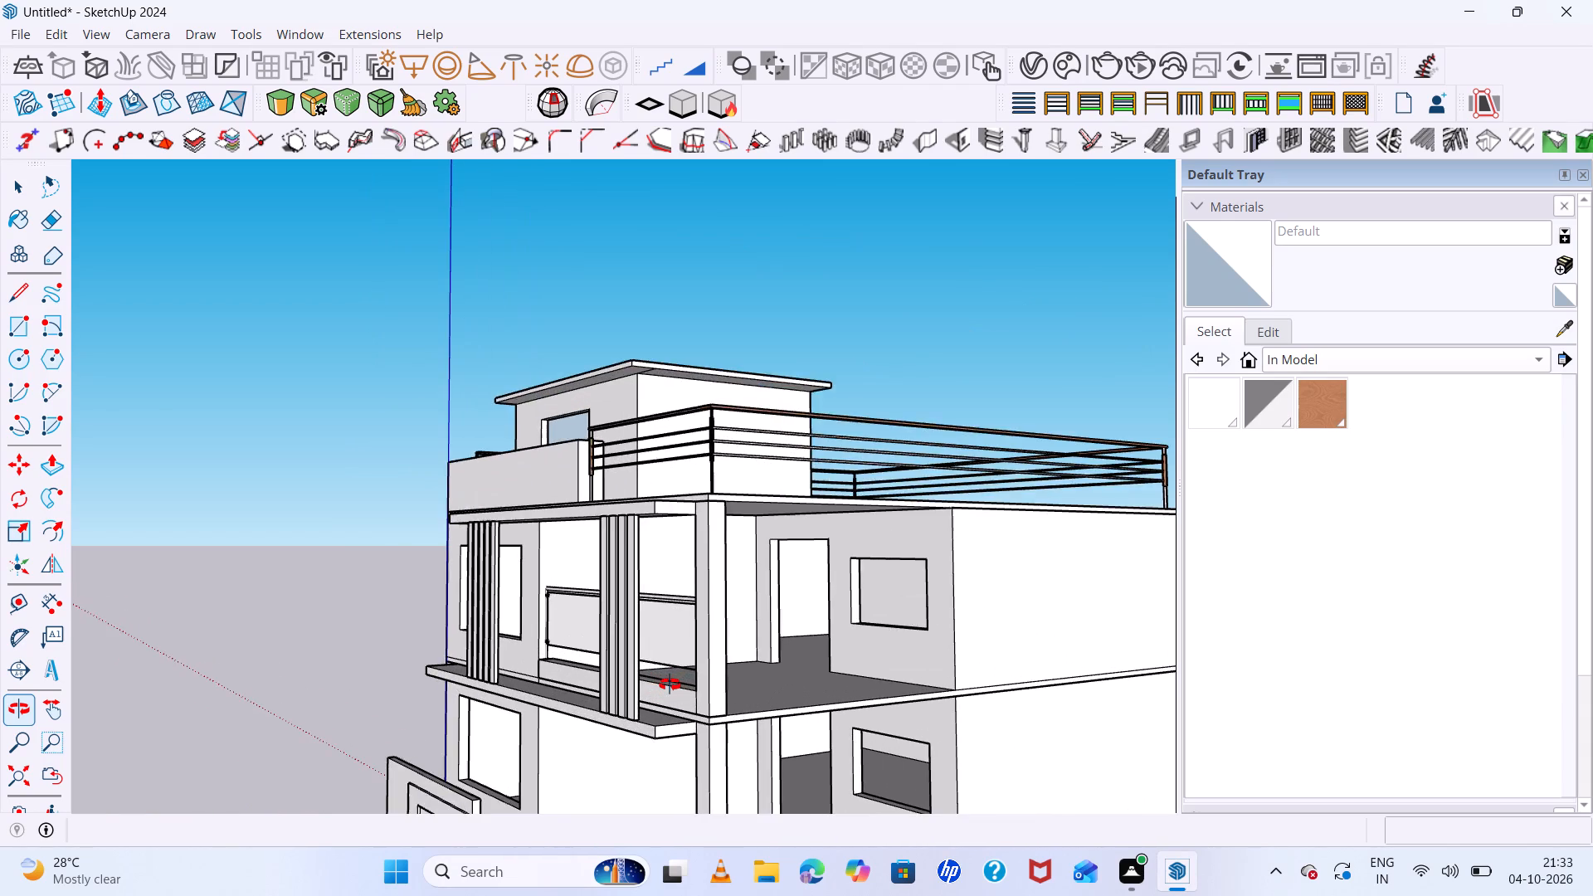
{"action": "scroll", "coordinate": [670, 684], "scroll_direction": "down", "scroll_amount": 8}
{"action": "scroll", "coordinate": [670, 684], "scroll_direction": "up", "scroll_amount": 7}
{"action": "scroll", "coordinate": [670, 684], "scroll_direction": "down", "scroll_amount": 4}
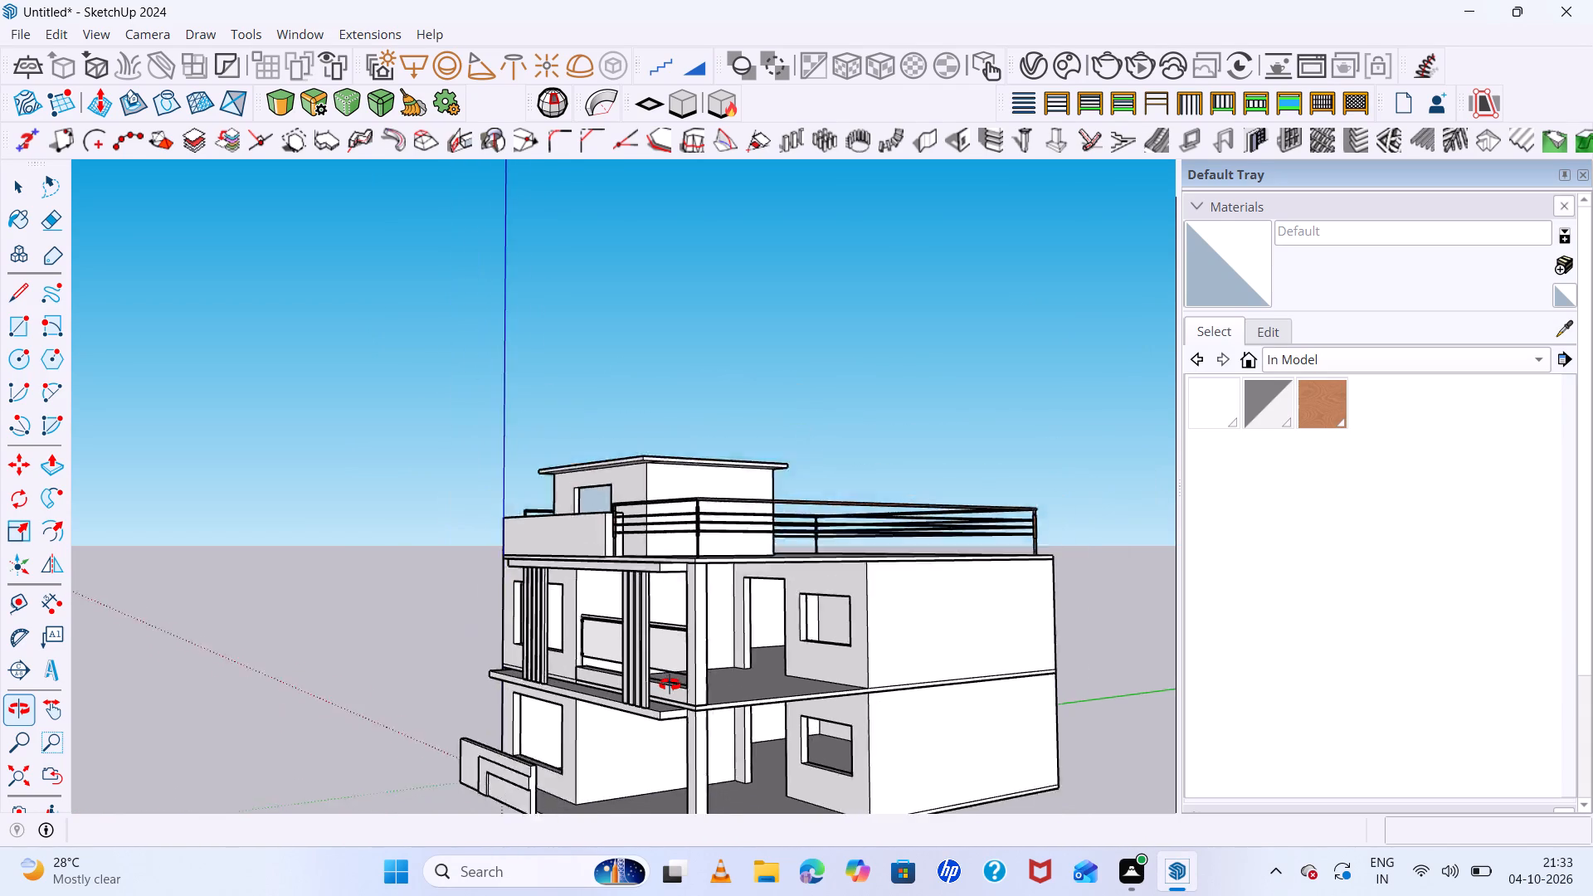
{"action": "scroll", "coordinate": [670, 684], "scroll_direction": "down", "scroll_amount": 3}
Examine the corner of the projecting canopy slab between the two floors and its junction with the corner column.
{"action": "scroll", "coordinate": [663, 709], "scroll_direction": "up", "scroll_amount": 20}
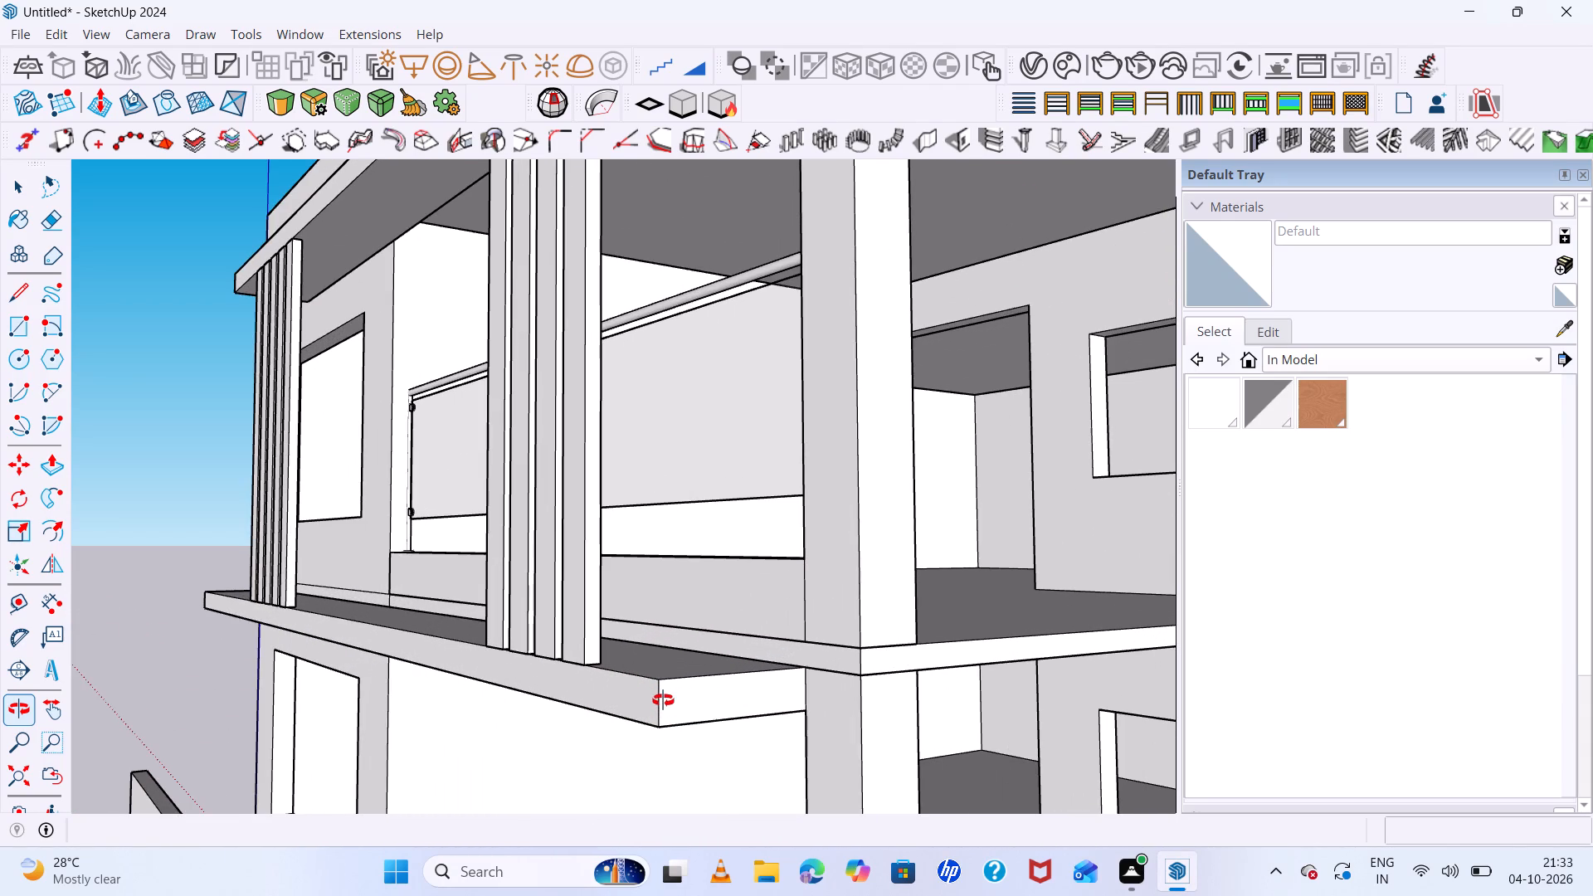
{"action": "scroll", "coordinate": [655, 706], "scroll_direction": "up", "scroll_amount": 7}
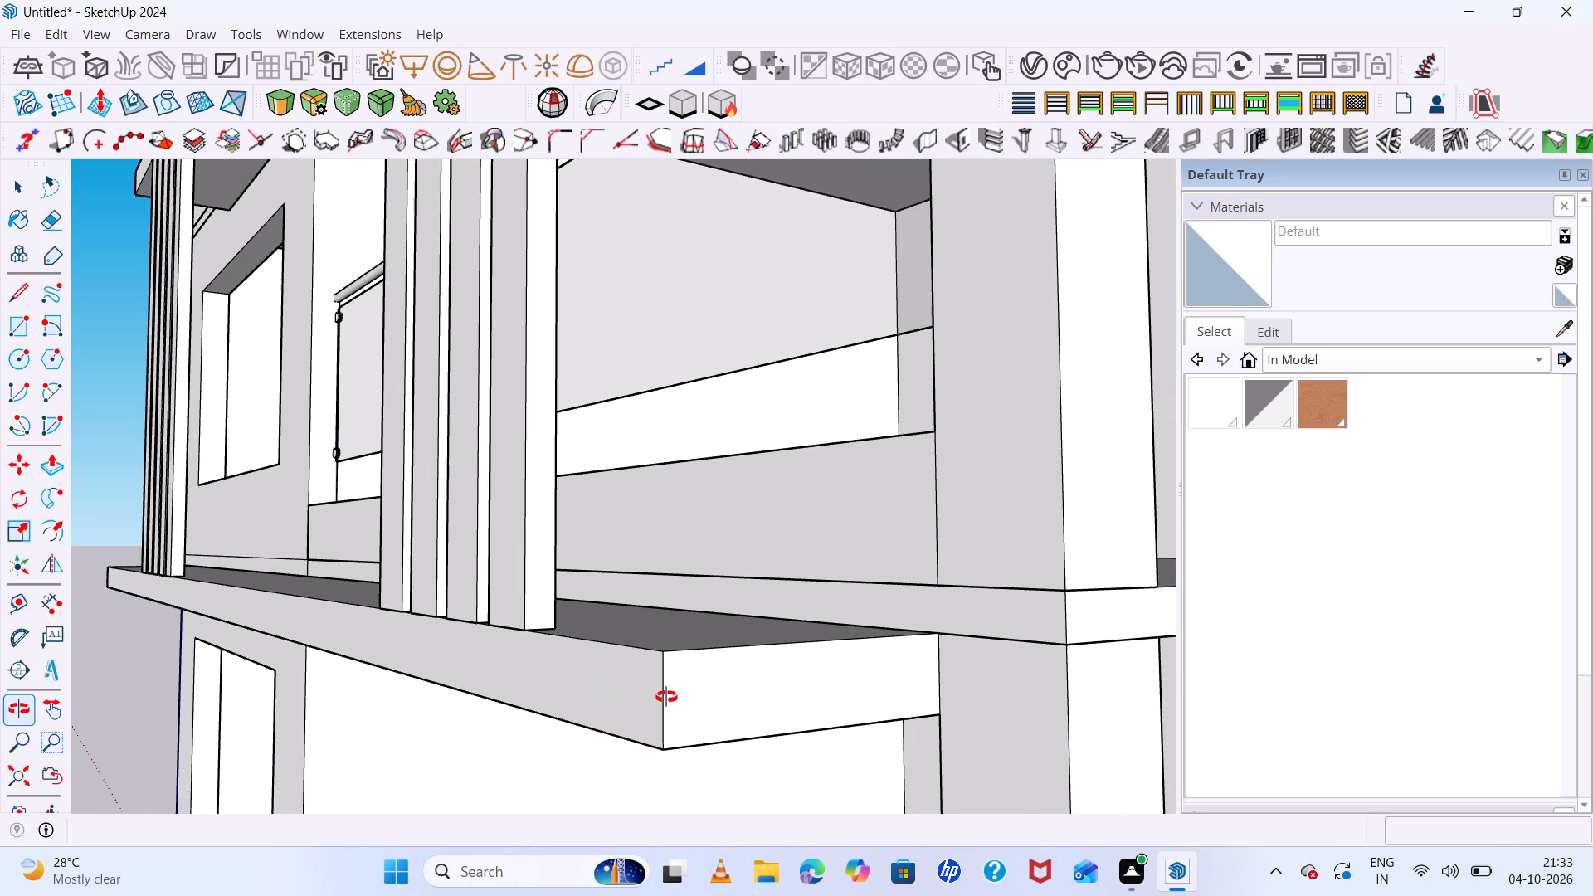
{"action": "scroll", "coordinate": [662, 698], "scroll_direction": "up", "scroll_amount": 7}
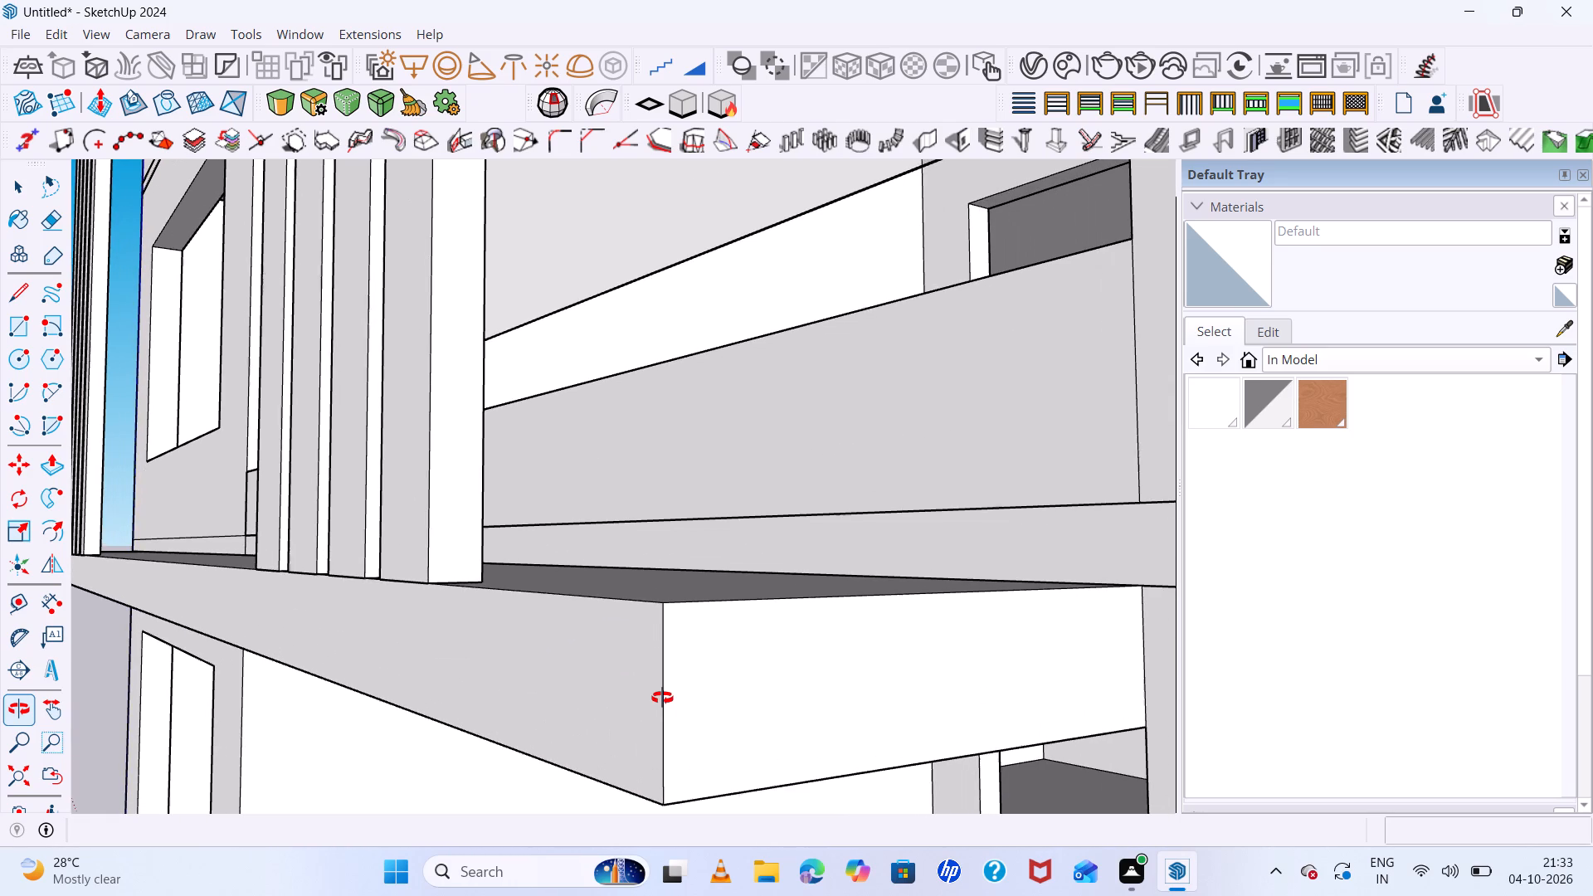
{"action": "scroll", "coordinate": [662, 698], "scroll_direction": "down", "scroll_amount": 8}
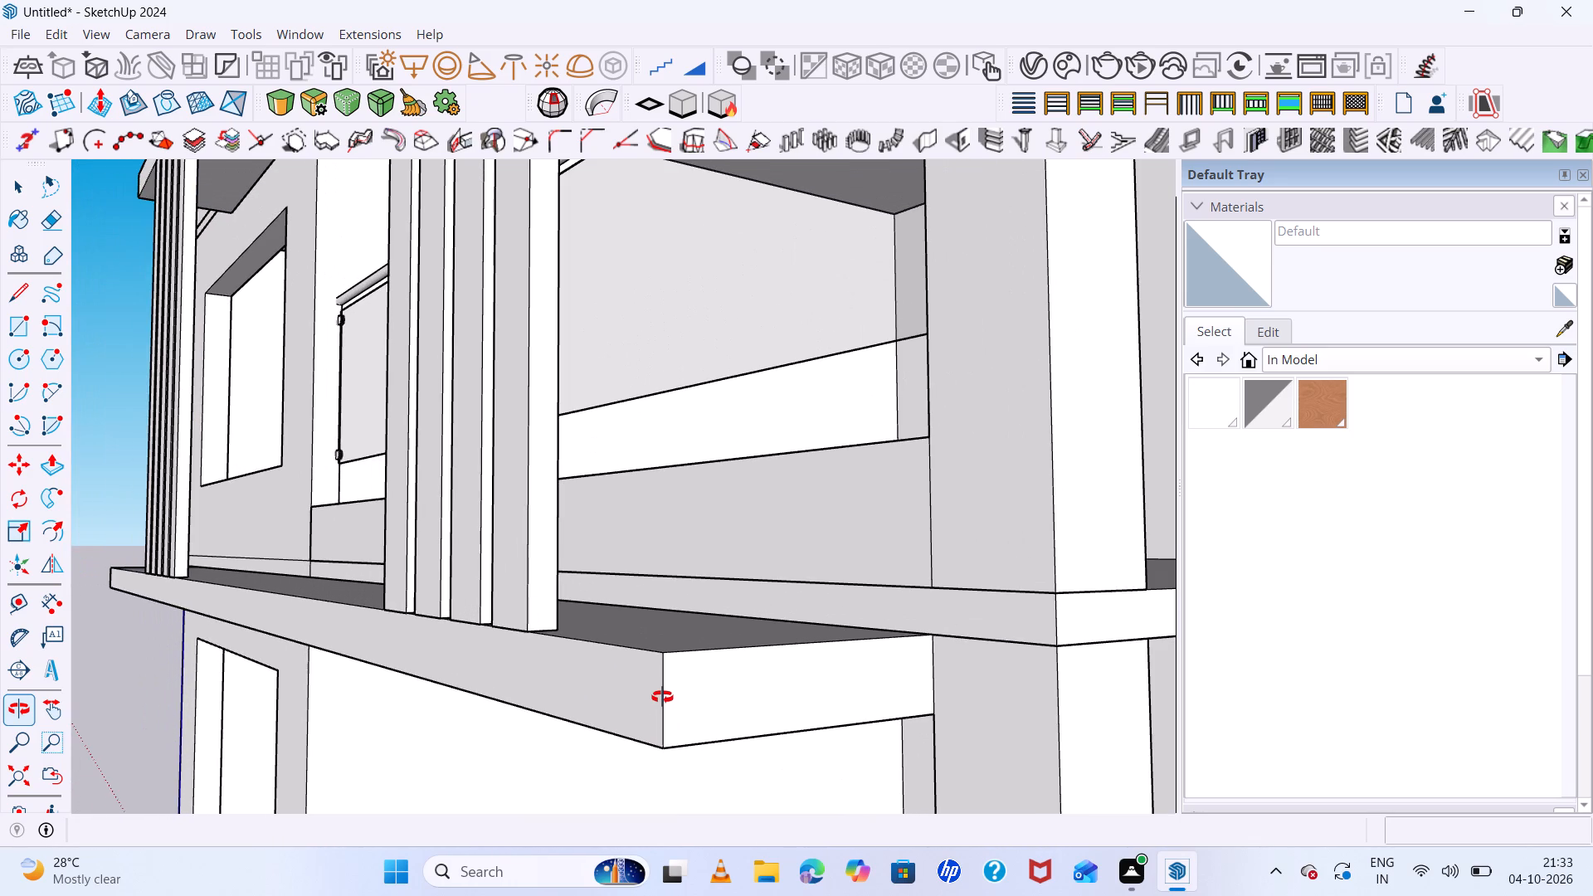
{"action": "scroll", "coordinate": [662, 697], "scroll_direction": "down", "scroll_amount": 13}
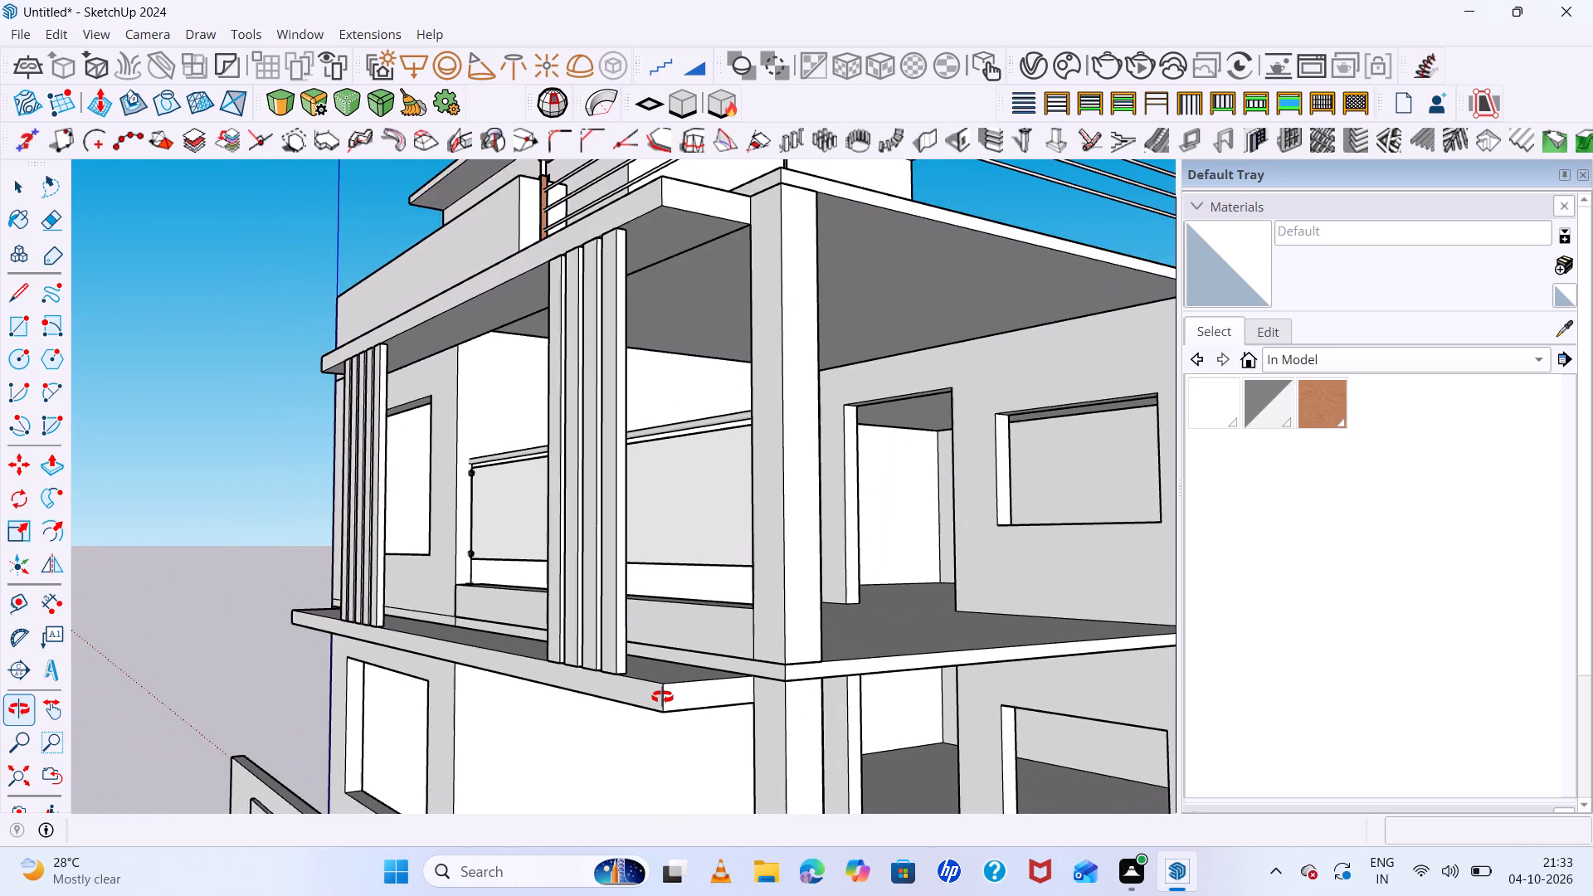
{"action": "scroll", "coordinate": [662, 697], "scroll_direction": "up", "scroll_amount": 13}
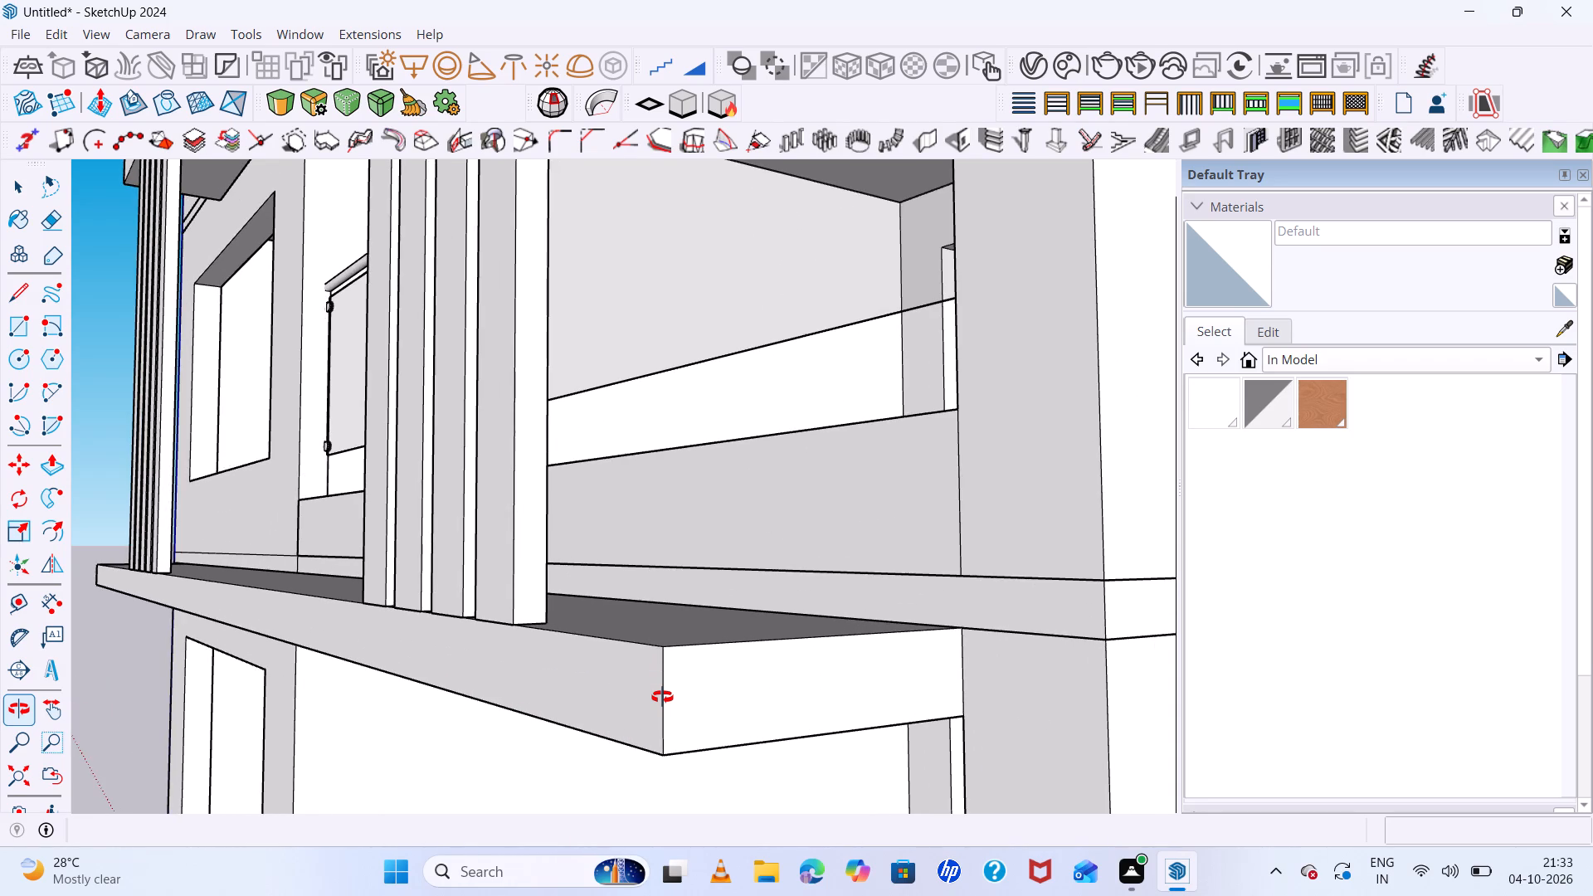
{"action": "scroll", "coordinate": [662, 694], "scroll_direction": "up", "scroll_amount": 7}
{"action": "scroll", "coordinate": [662, 694], "scroll_direction": "down", "scroll_amount": 7}
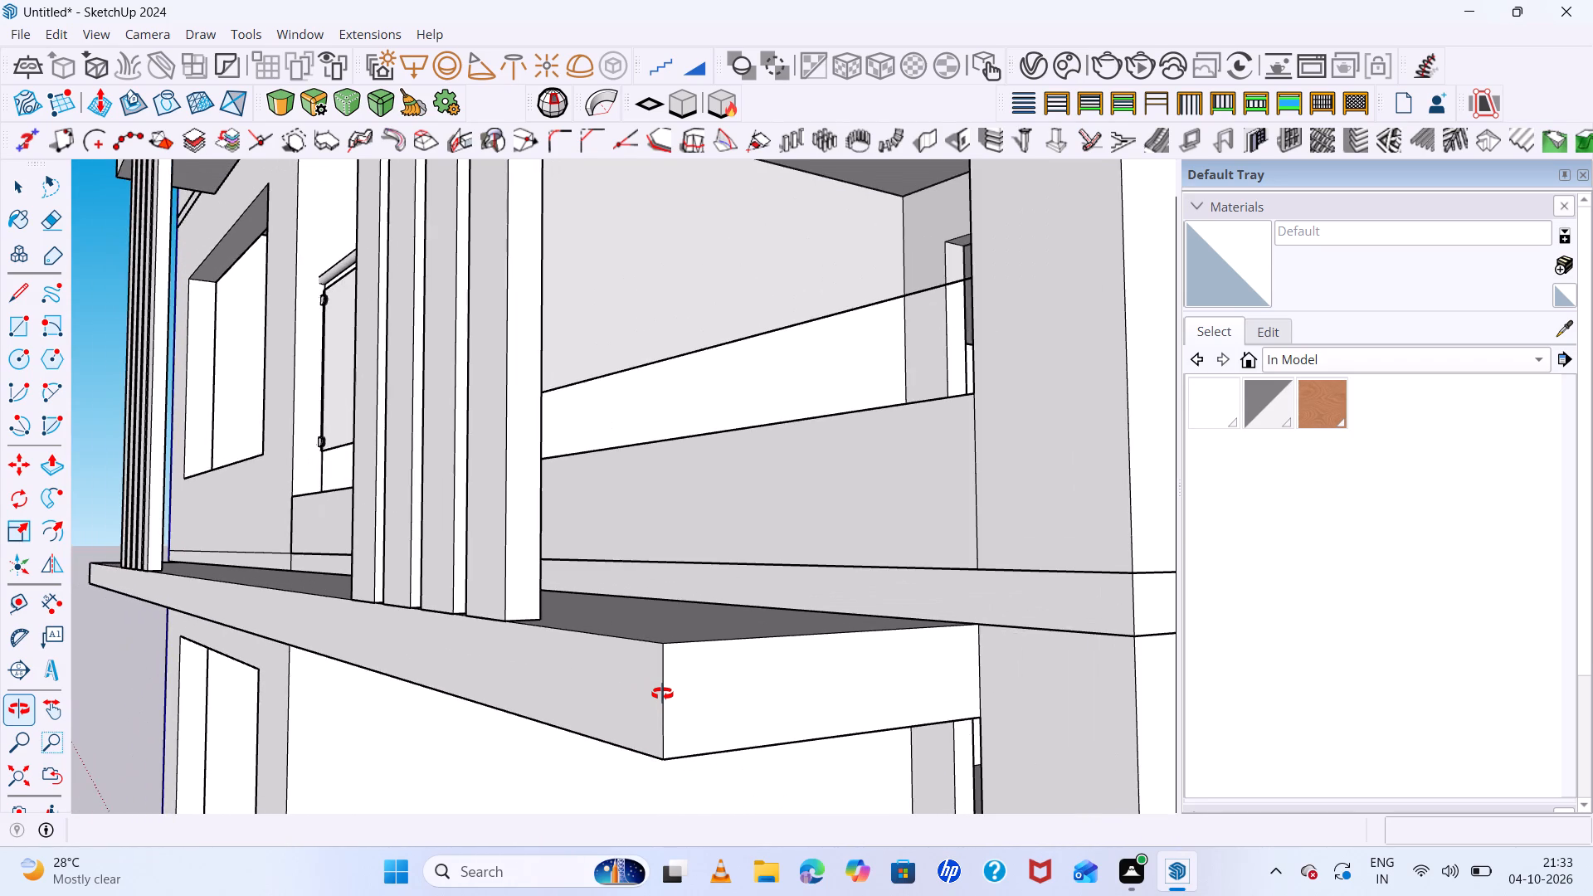
{"action": "scroll", "coordinate": [662, 694], "scroll_direction": "down", "scroll_amount": 19}
{"action": "scroll", "coordinate": [662, 693], "scroll_direction": "up", "scroll_amount": 5}
{"action": "scroll", "coordinate": [662, 693], "scroll_direction": "down", "scroll_amount": 7}
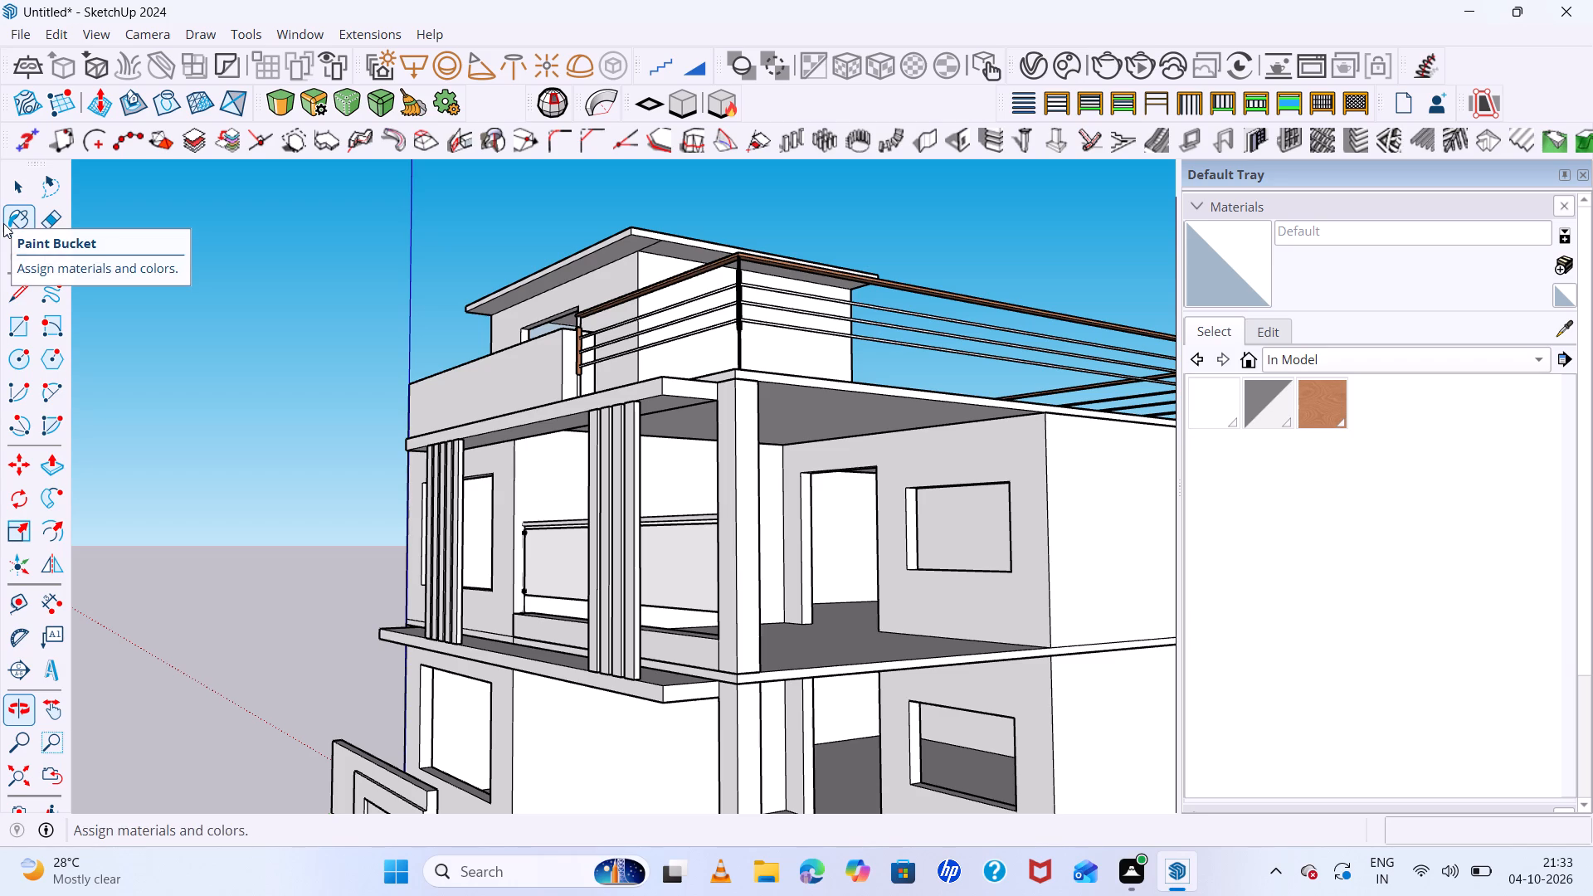
{"action": "scroll", "coordinate": [41, 18], "scroll_direction": "down", "scroll_amount": 6}
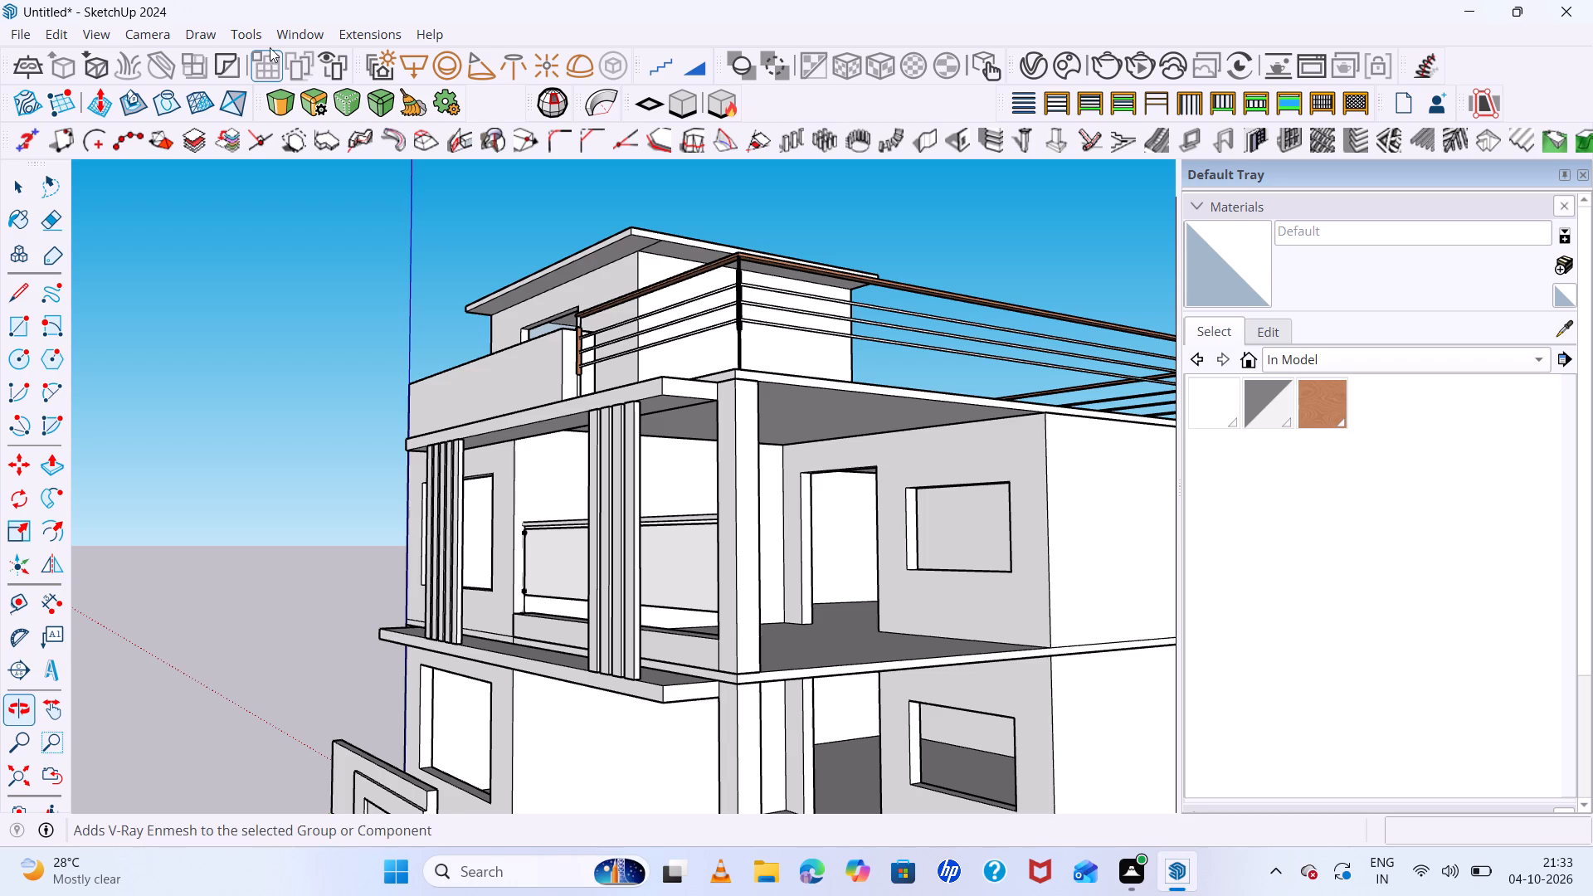
Draw a rectangle about 6" by 7" on the ground against the low wall's end, beside the open floor's edge.
{"action": "scroll", "coordinate": [433, 24], "scroll_direction": "down", "scroll_amount": 1}
{"action": "scroll", "coordinate": [474, 372], "scroll_direction": "down", "scroll_amount": 10}
{"action": "middle_click_drag", "start_coordinate": [543, 530], "coordinate": [460, 666]}
{"action": "scroll", "coordinate": [486, 538], "scroll_direction": "up", "scroll_amount": 20}
{"action": "scroll", "coordinate": [408, 570], "scroll_direction": "up", "scroll_amount": 6}
{"action": "key", "text": "space"}
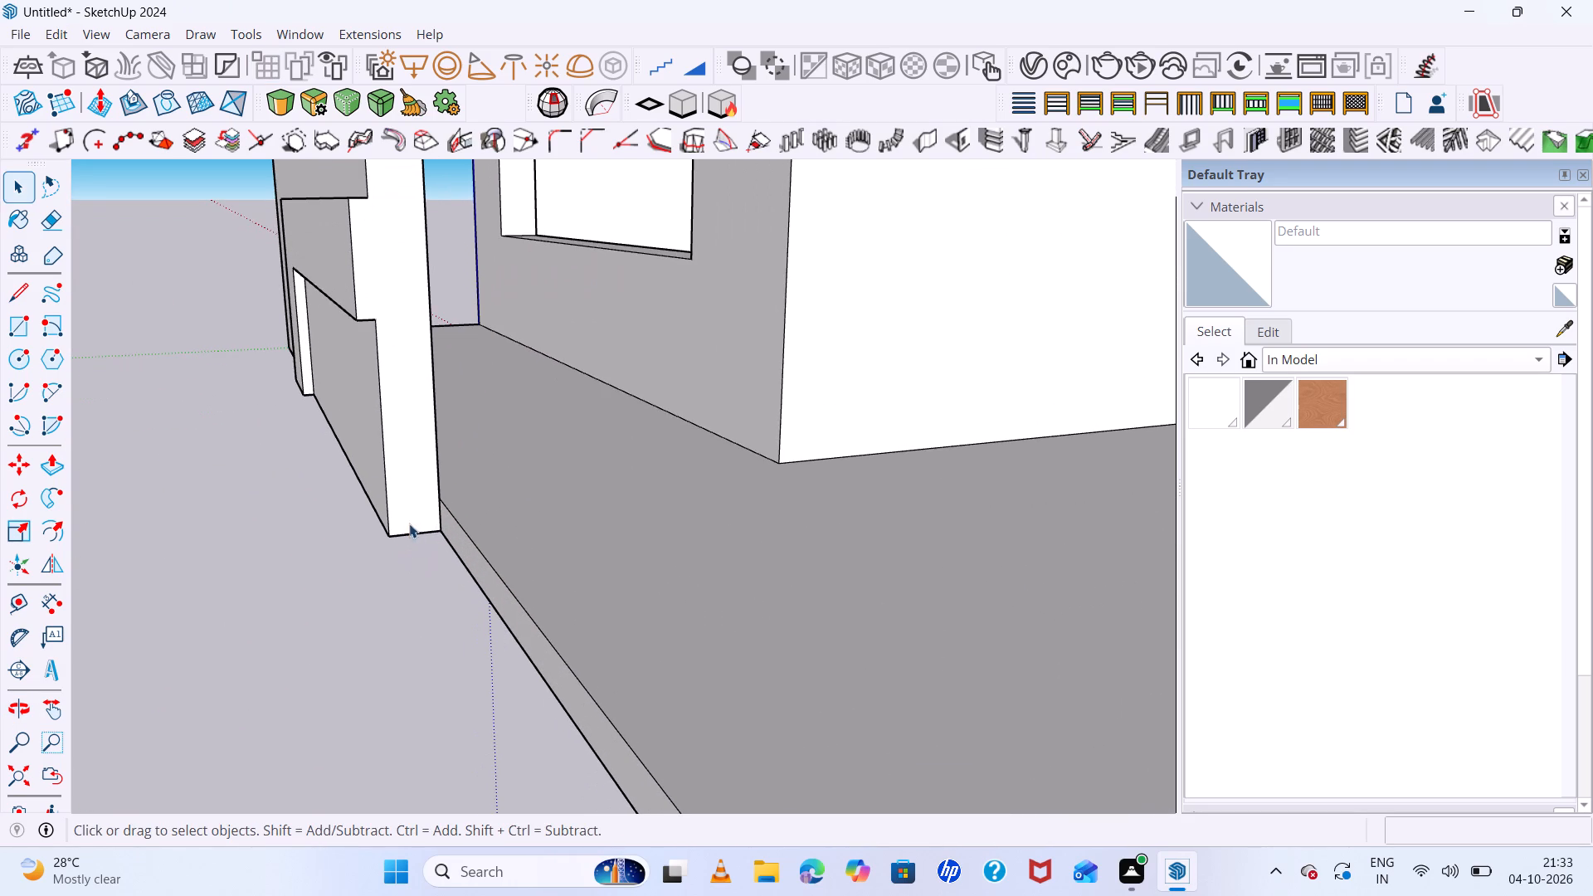
{"action": "scroll", "coordinate": [423, 543], "scroll_direction": "up", "scroll_amount": 10}
{"action": "key", "text": "r"}
{"action": "scroll", "coordinate": [437, 533], "scroll_direction": "up", "scroll_amount": 4}
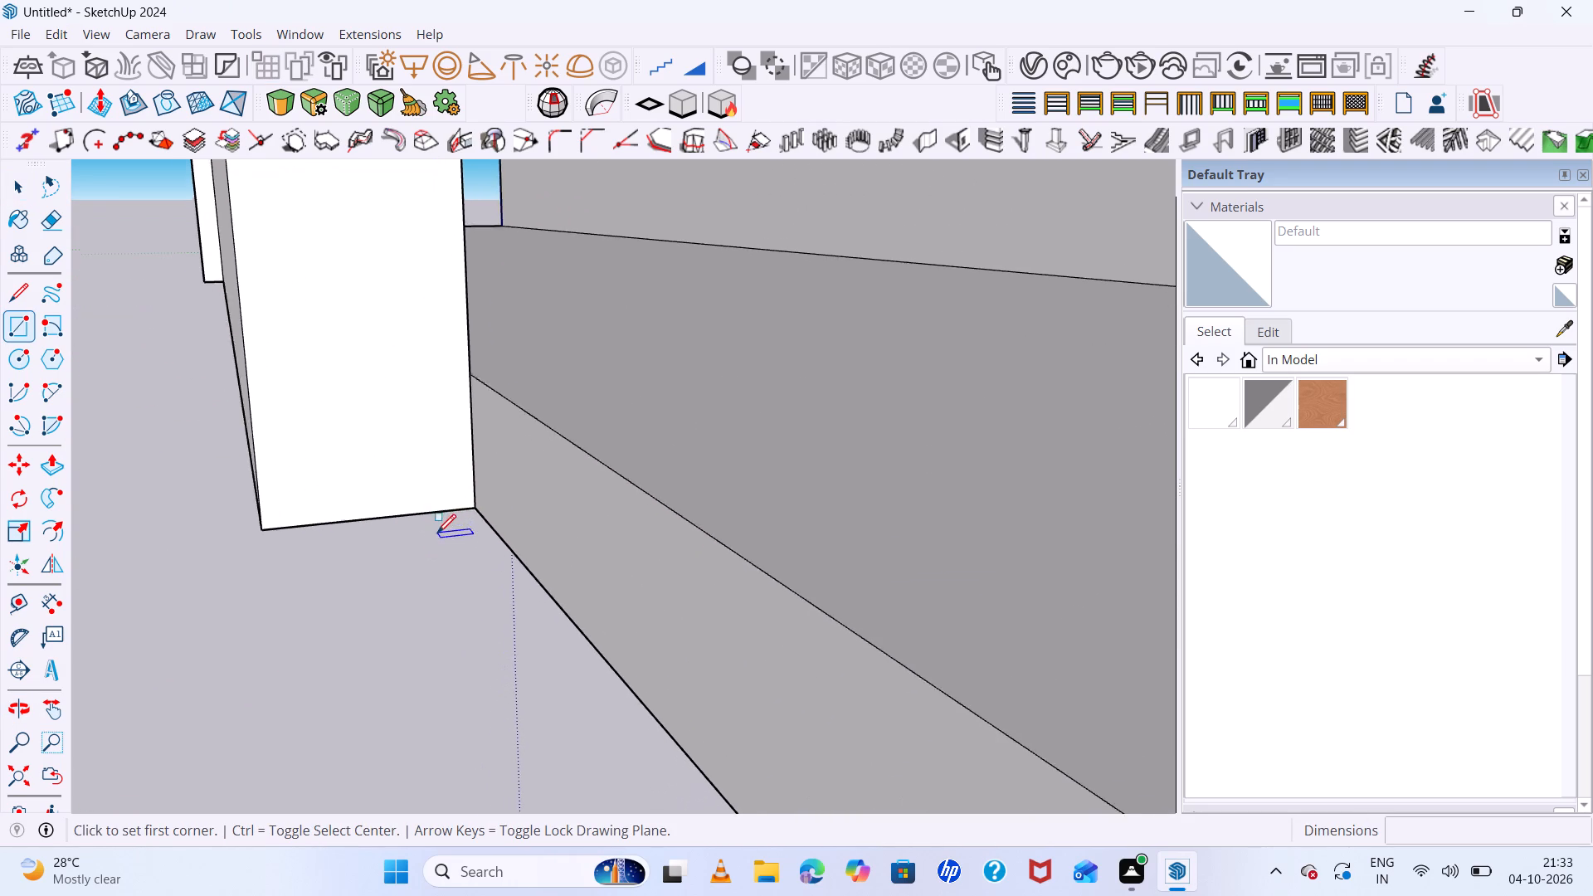
{"action": "scroll", "coordinate": [437, 533], "scroll_direction": "up", "scroll_amount": 1}
{"action": "left_click", "coordinate": [479, 503]}
{"action": "left_click", "coordinate": [248, 533]}
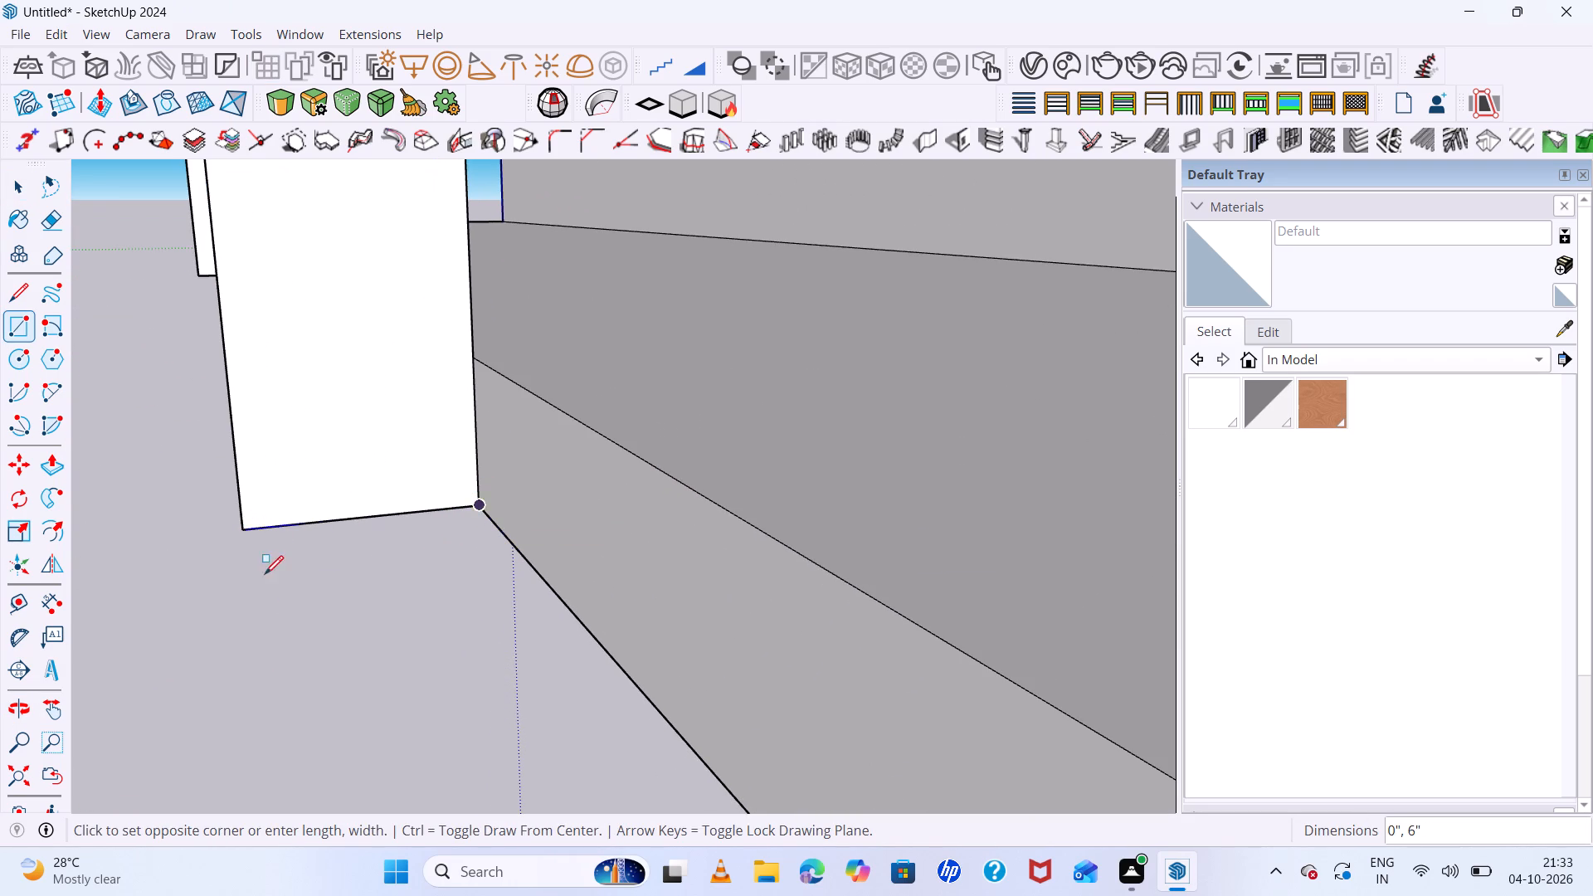
{"action": "left_click", "coordinate": [263, 643]}
Push/Pull the rectangle at the low wall's end upward by 5' 4" to form a pillar.
{"action": "middle_click_drag", "start_coordinate": [372, 639], "coordinate": [602, 743]}
{"action": "scroll", "coordinate": [601, 743], "scroll_direction": "up", "scroll_amount": 1}
{"action": "key", "text": "p"}
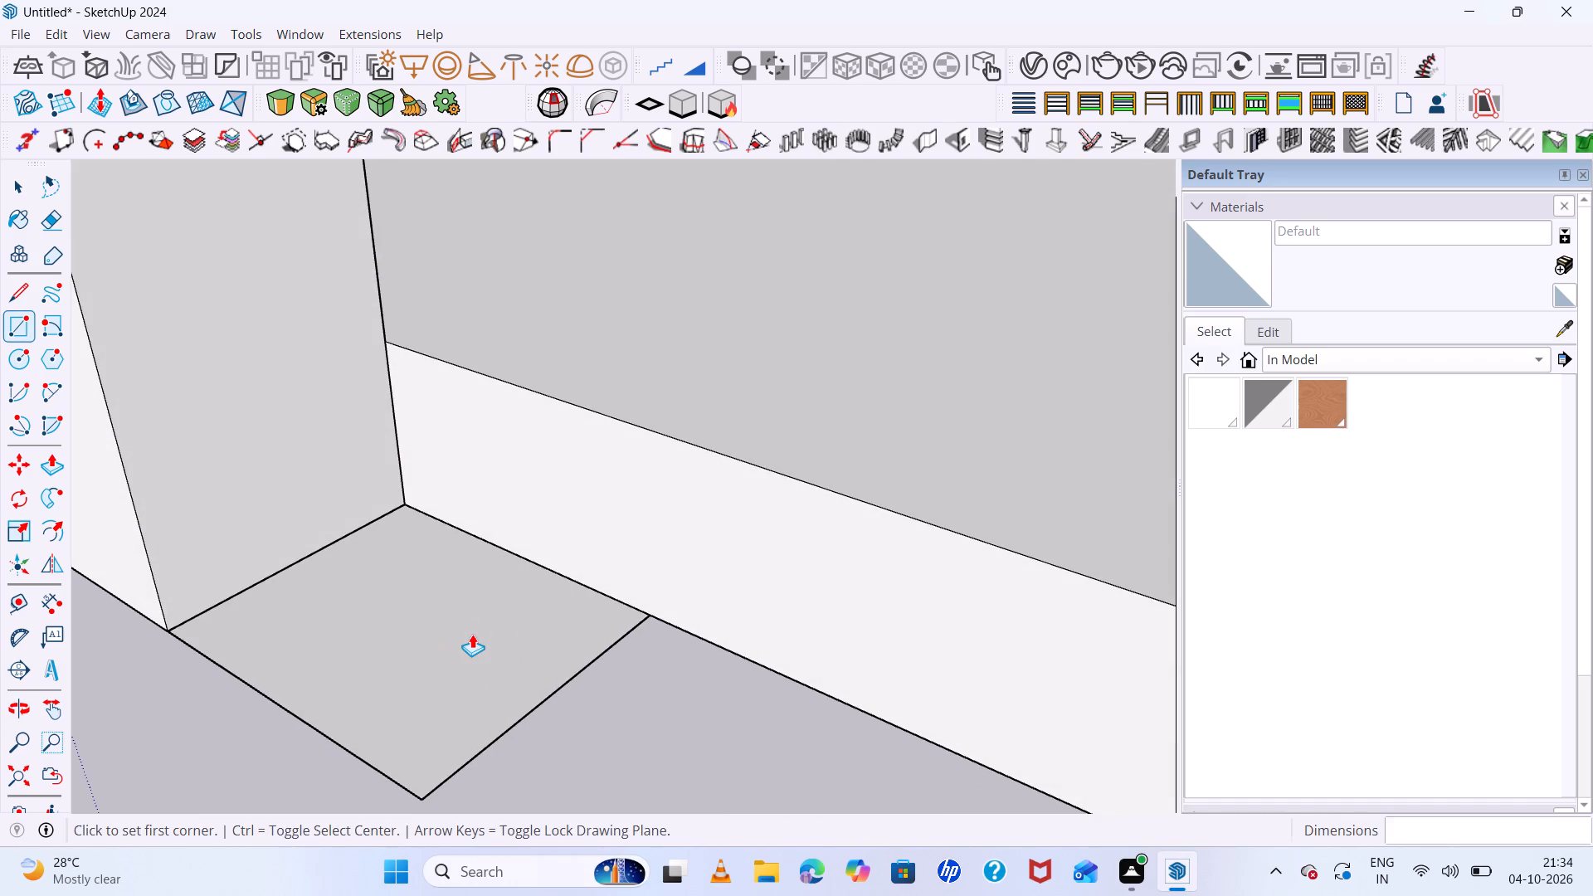
{"action": "left_click", "coordinate": [472, 634]}
{"action": "left_click_drag", "start_coordinate": [472, 634], "coordinate": [472, 621]}
{"action": "key", "text": "ctrl+z"}
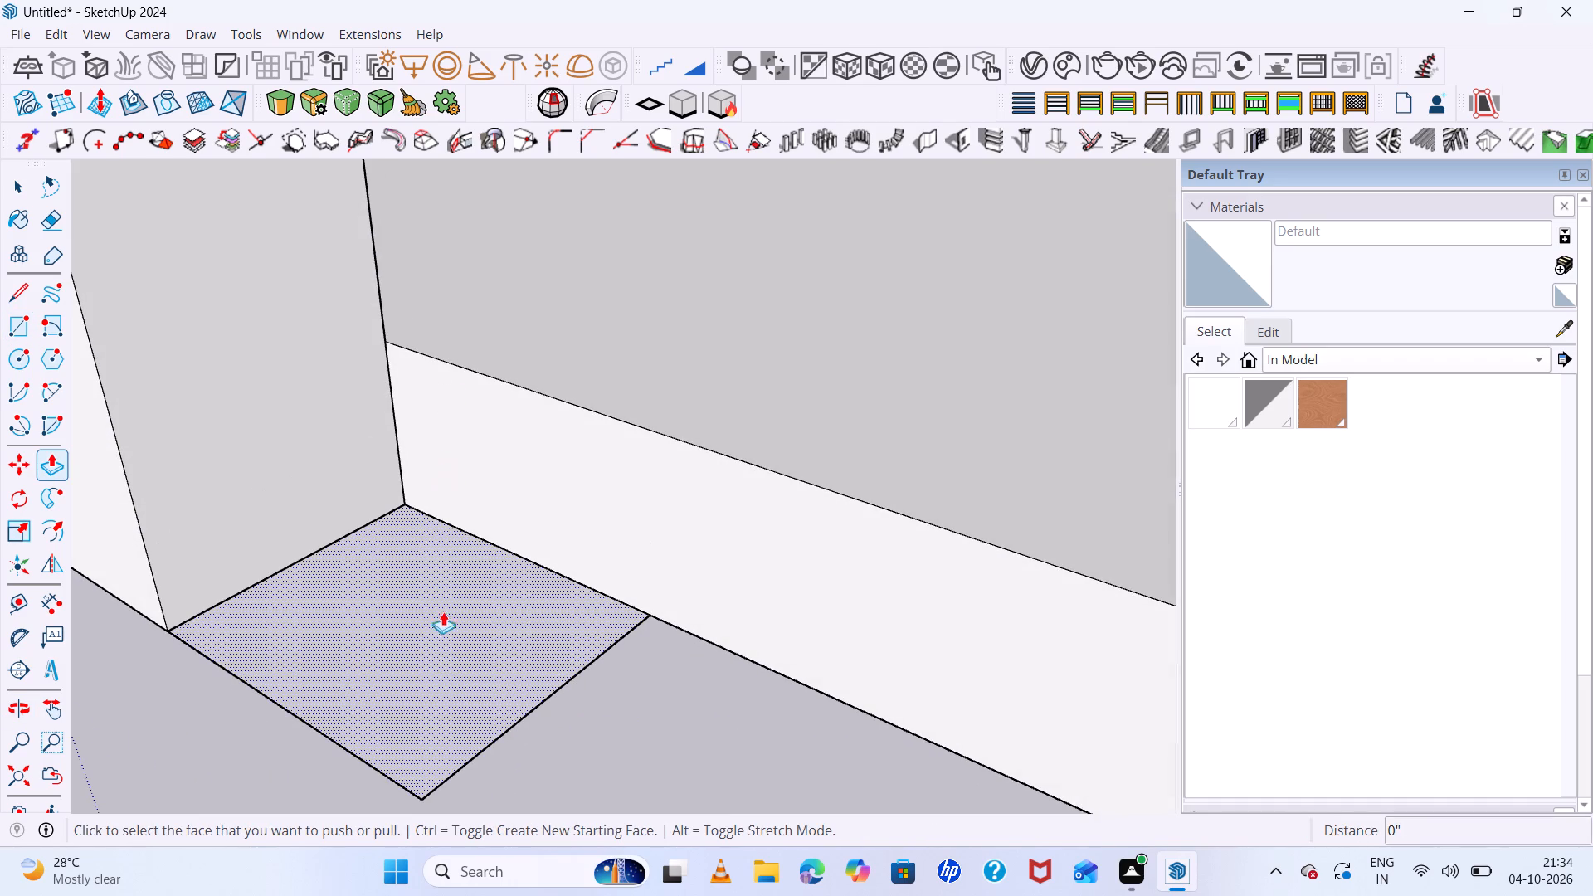
{"action": "left_click", "coordinate": [445, 620]}
{"action": "scroll", "coordinate": [509, 430], "scroll_direction": "down", "scroll_amount": 15}
{"action": "scroll", "coordinate": [515, 423], "scroll_direction": "down", "scroll_amount": 8}
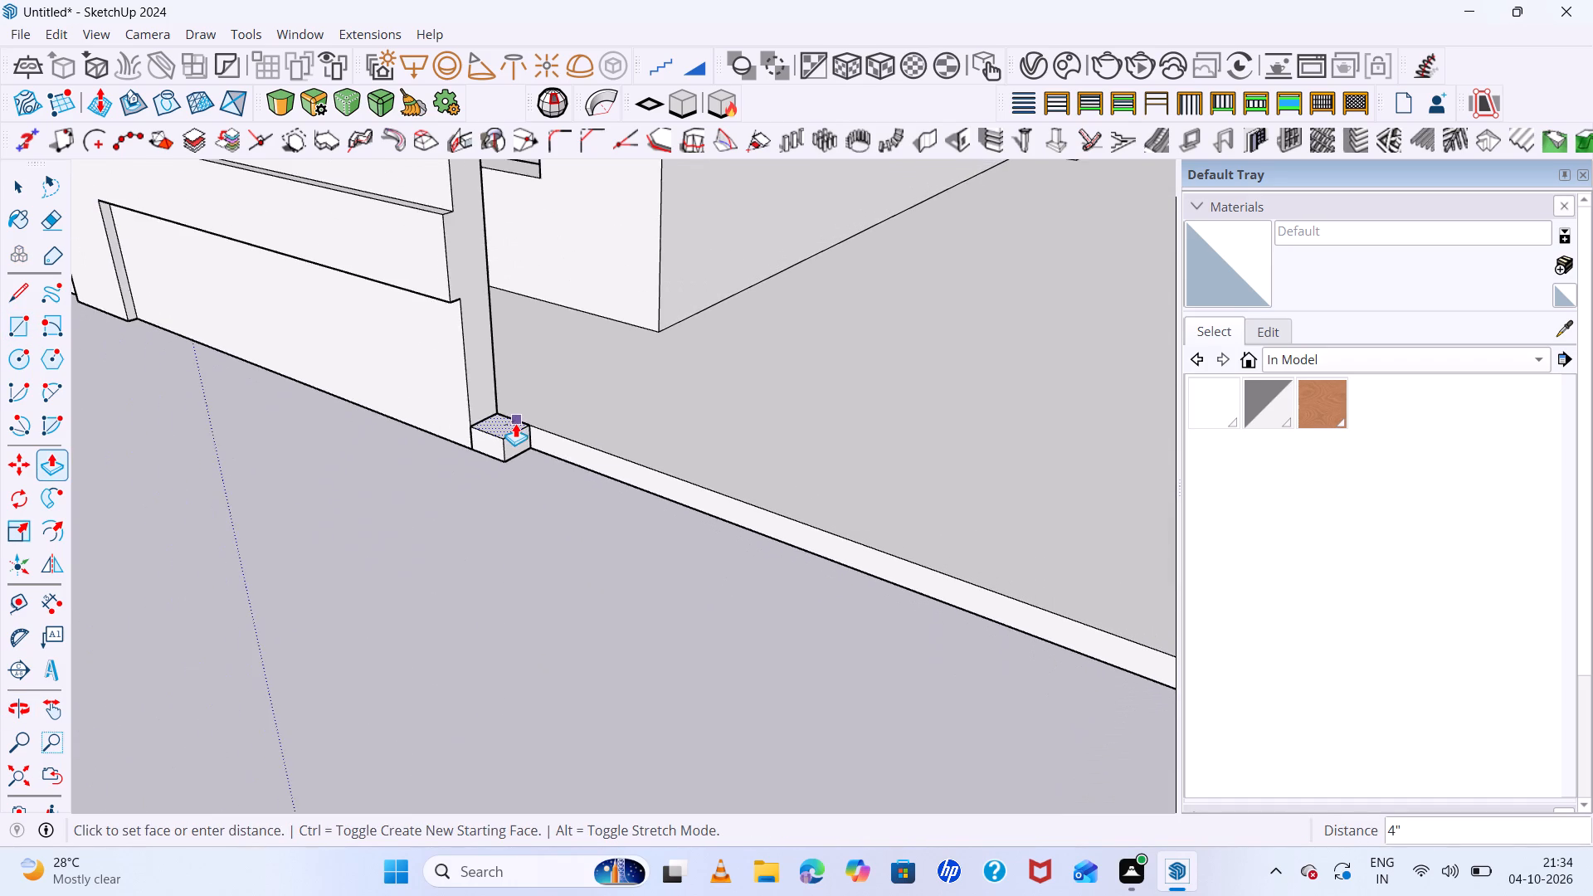
{"action": "scroll", "coordinate": [515, 423], "scroll_direction": "down", "scroll_amount": 5}
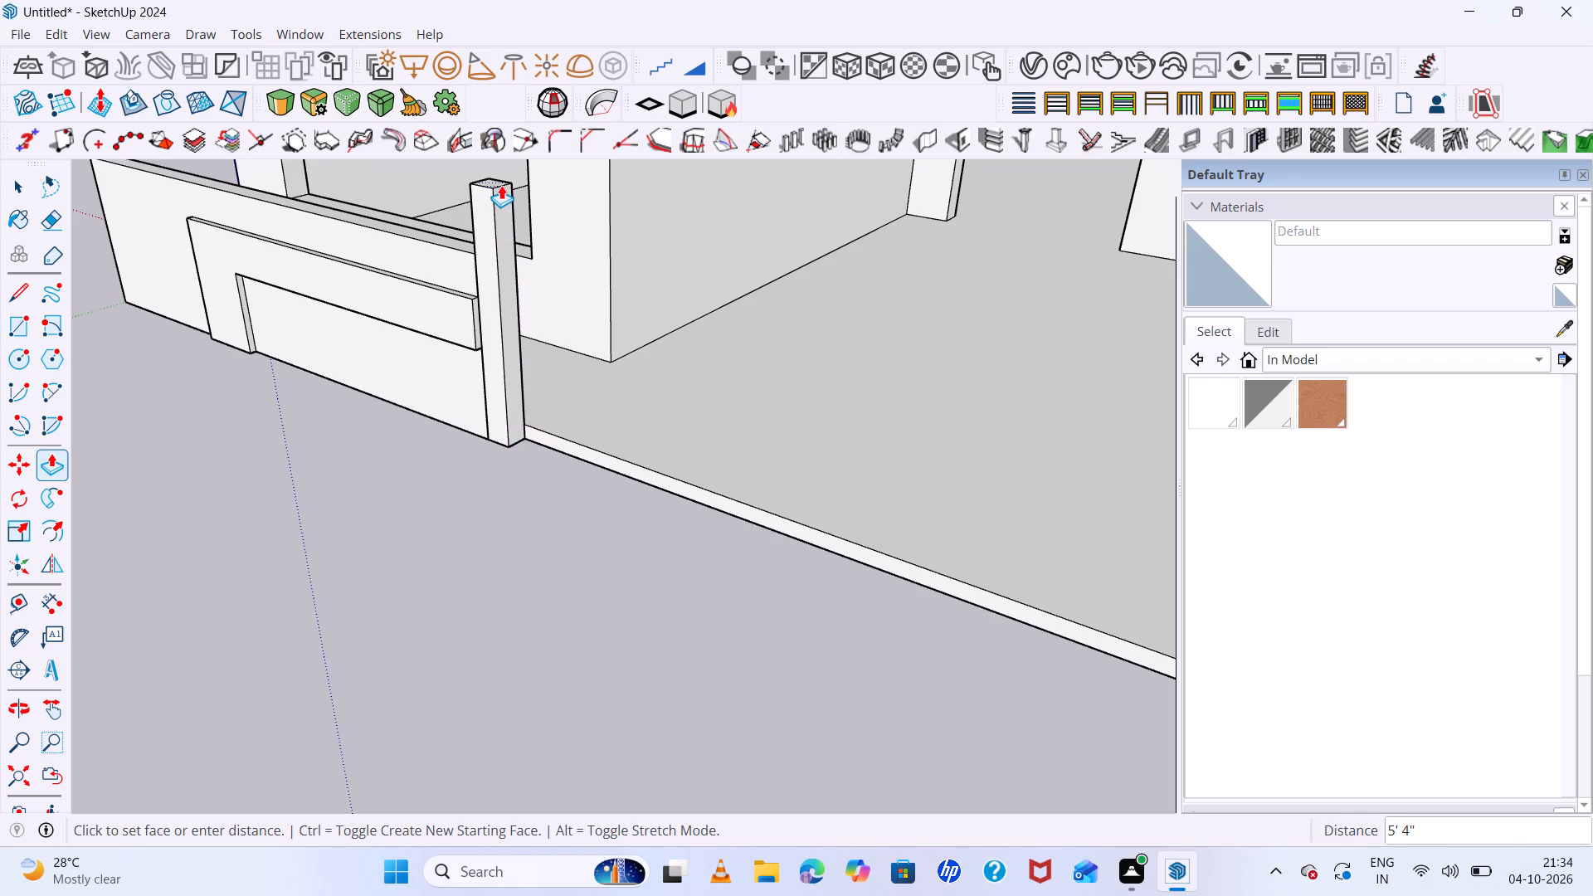
{"action": "left_click", "coordinate": [501, 185]}
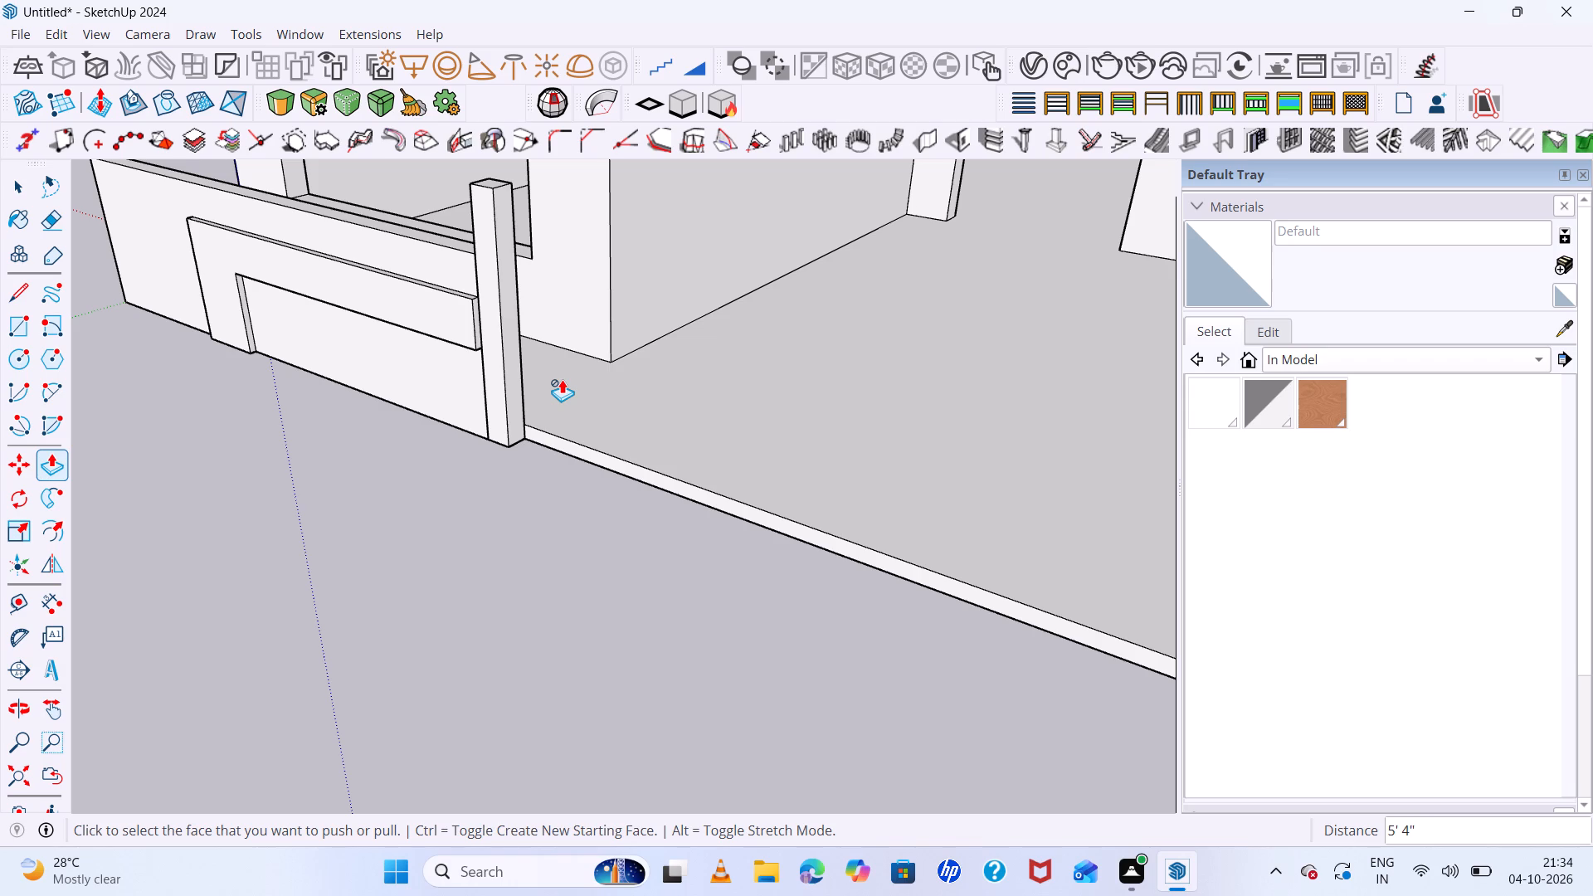
Widen the pillar by pulling its outer side face 1' 3" along the open floor's edge.
{"action": "scroll", "coordinate": [522, 368], "scroll_direction": "up", "scroll_amount": 3}
{"action": "left_click", "coordinate": [519, 368]}
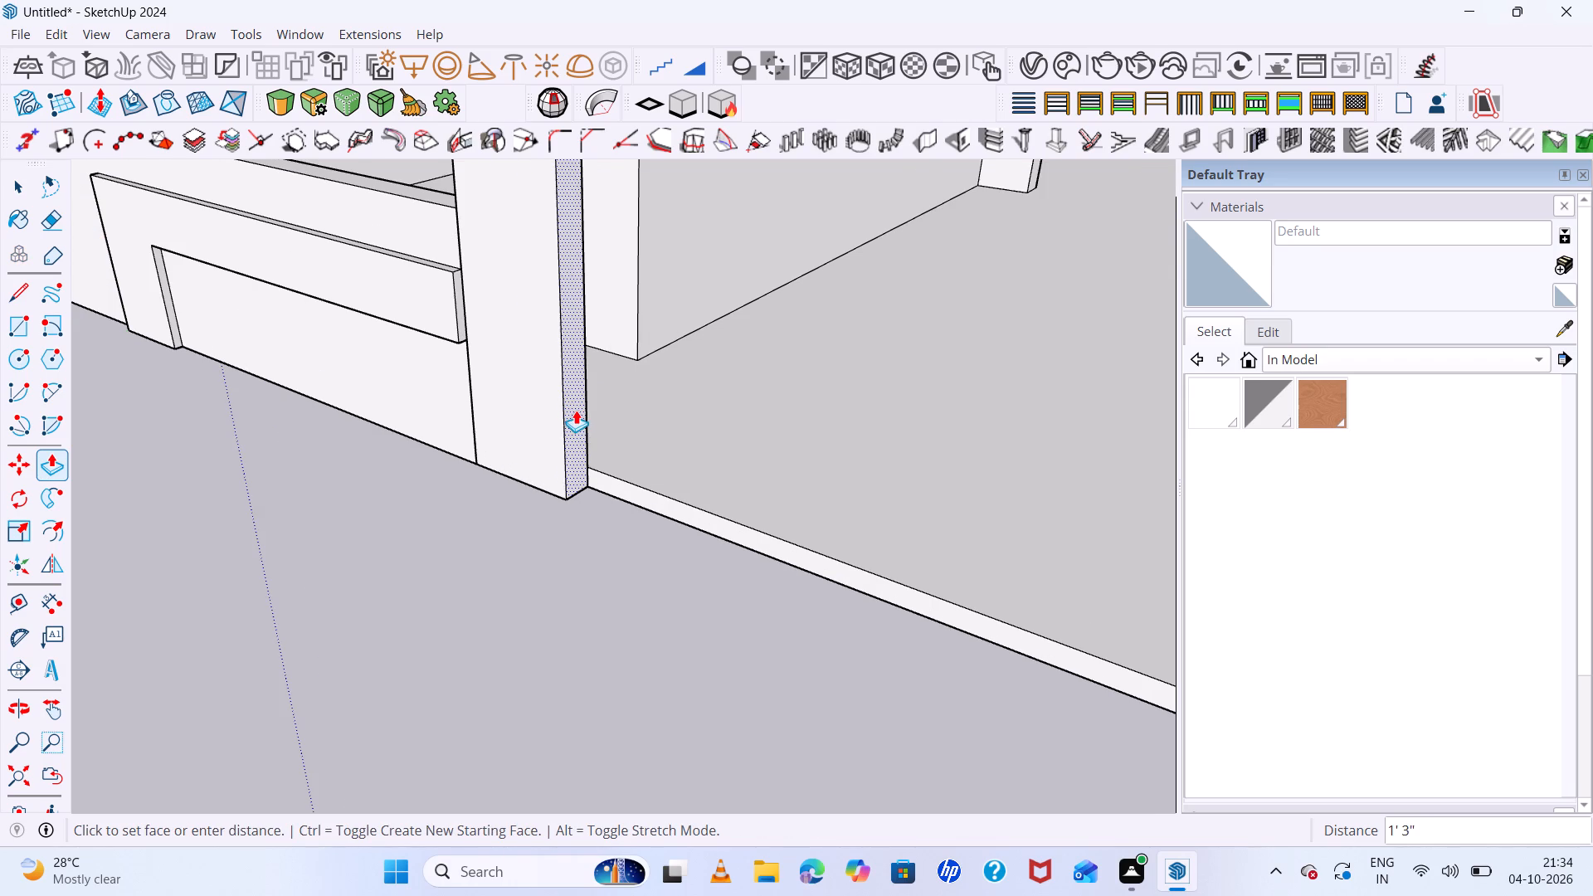
{"action": "left_click", "coordinate": [577, 410]}
Raise the pillar's top face by 7".
{"action": "middle_click_drag", "start_coordinate": [567, 474], "coordinate": [764, 524]}
{"action": "scroll", "coordinate": [638, 411], "scroll_direction": "down", "scroll_amount": 7}
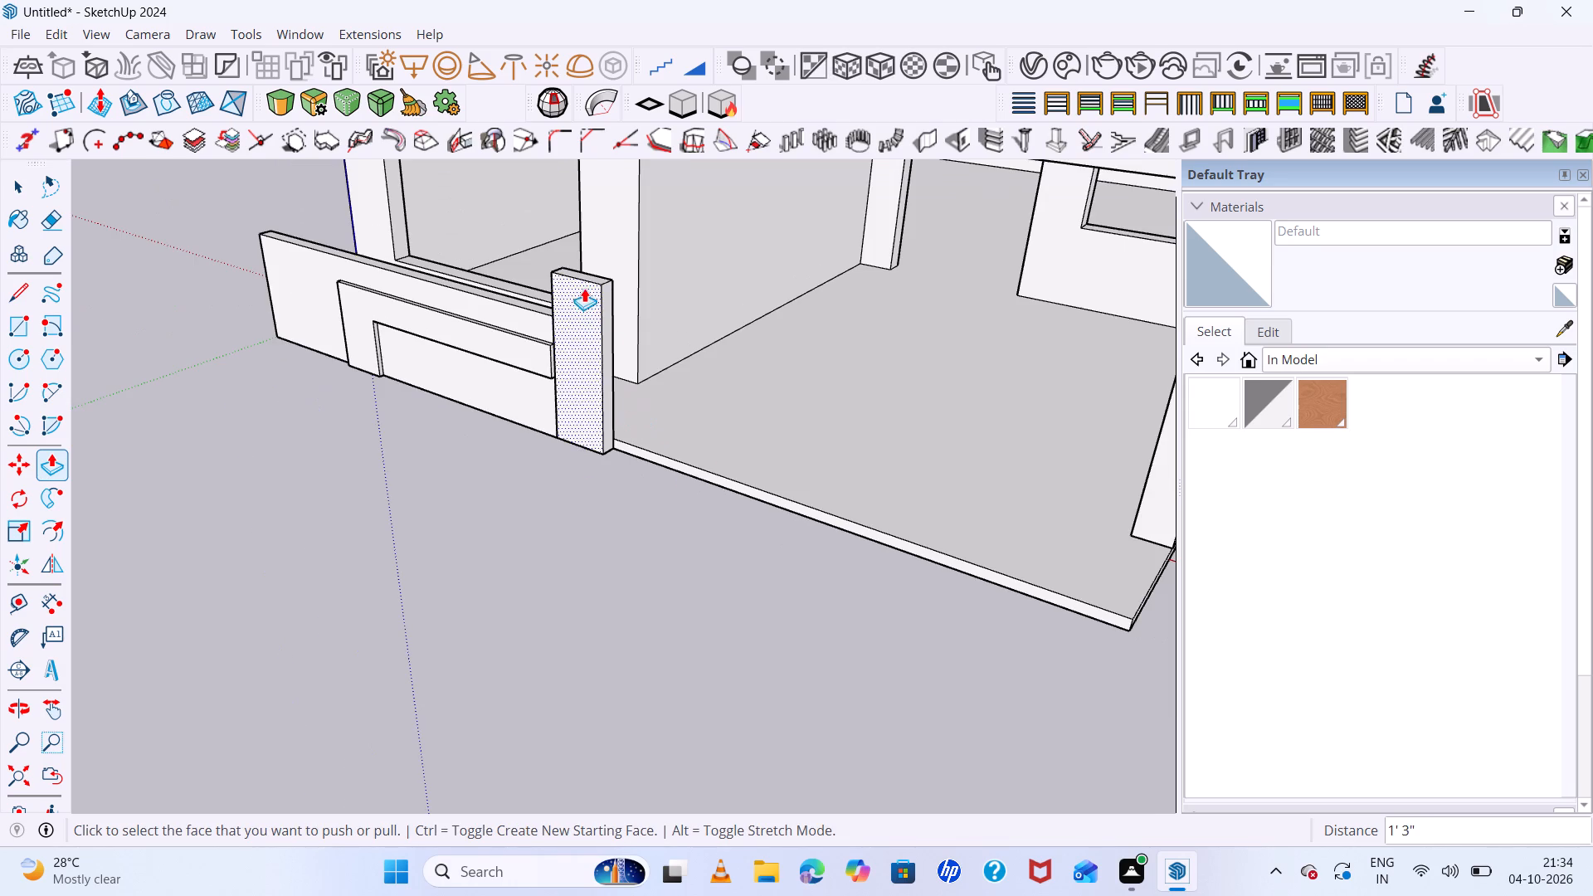
{"action": "scroll", "coordinate": [584, 272], "scroll_direction": "up", "scroll_amount": 6}
{"action": "middle_click_drag", "start_coordinate": [596, 290], "coordinate": [592, 369]}
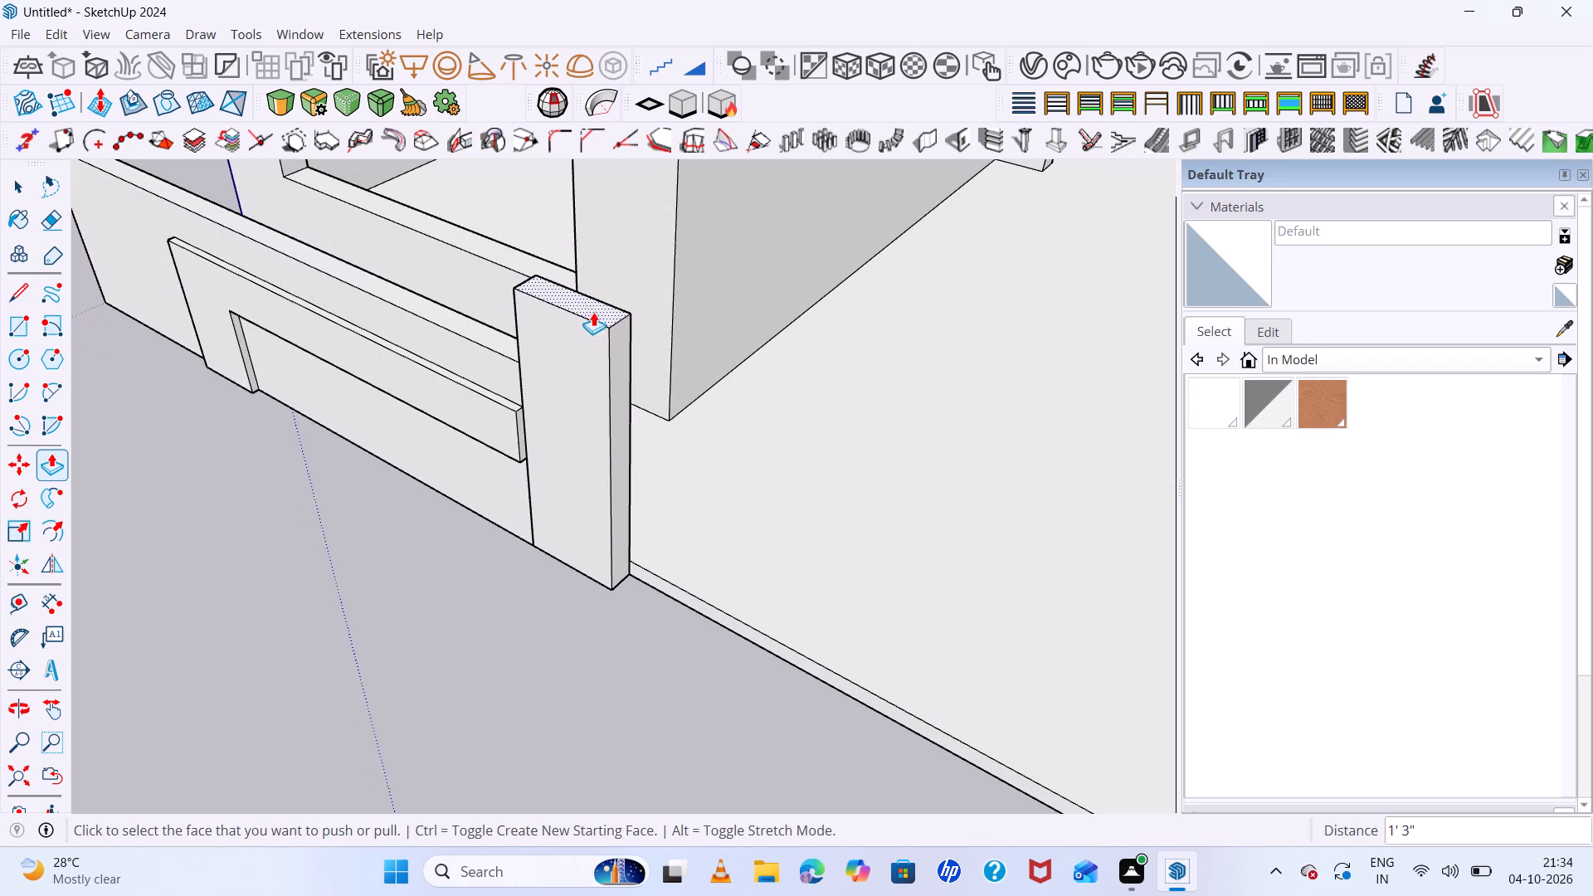
{"action": "left_click", "coordinate": [593, 306]}
{"action": "left_click", "coordinate": [599, 271]}
Copy the gate pillar along the red axis to the far front corner of the open floor's edge.
{"action": "middle_click_drag", "start_coordinate": [562, 402], "coordinate": [754, 259]}
{"action": "middle_click", "coordinate": [753, 257]}
{"action": "scroll", "coordinate": [409, 319], "scroll_direction": "down", "scroll_amount": 13}
{"action": "middle_click_drag", "start_coordinate": [507, 404], "coordinate": [678, 314]}
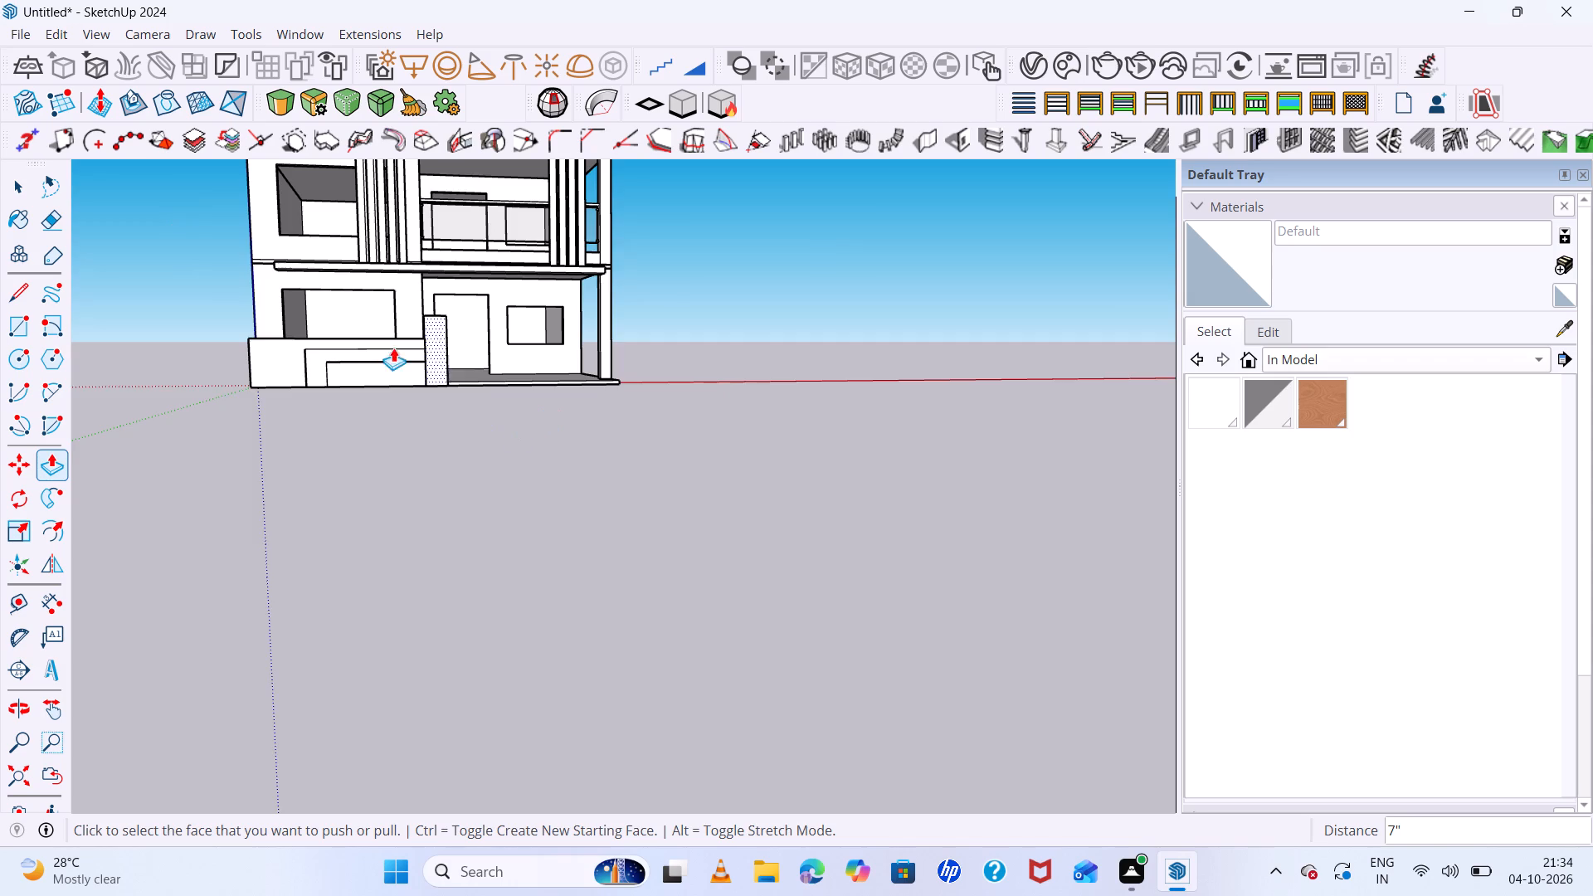
{"action": "scroll", "coordinate": [387, 333], "scroll_direction": "up", "scroll_amount": 8}
{"action": "middle_click_drag", "start_coordinate": [631, 480], "coordinate": [497, 583]}
{"action": "key", "text": "space"}
{"action": "triple_click", "coordinate": [563, 515]}
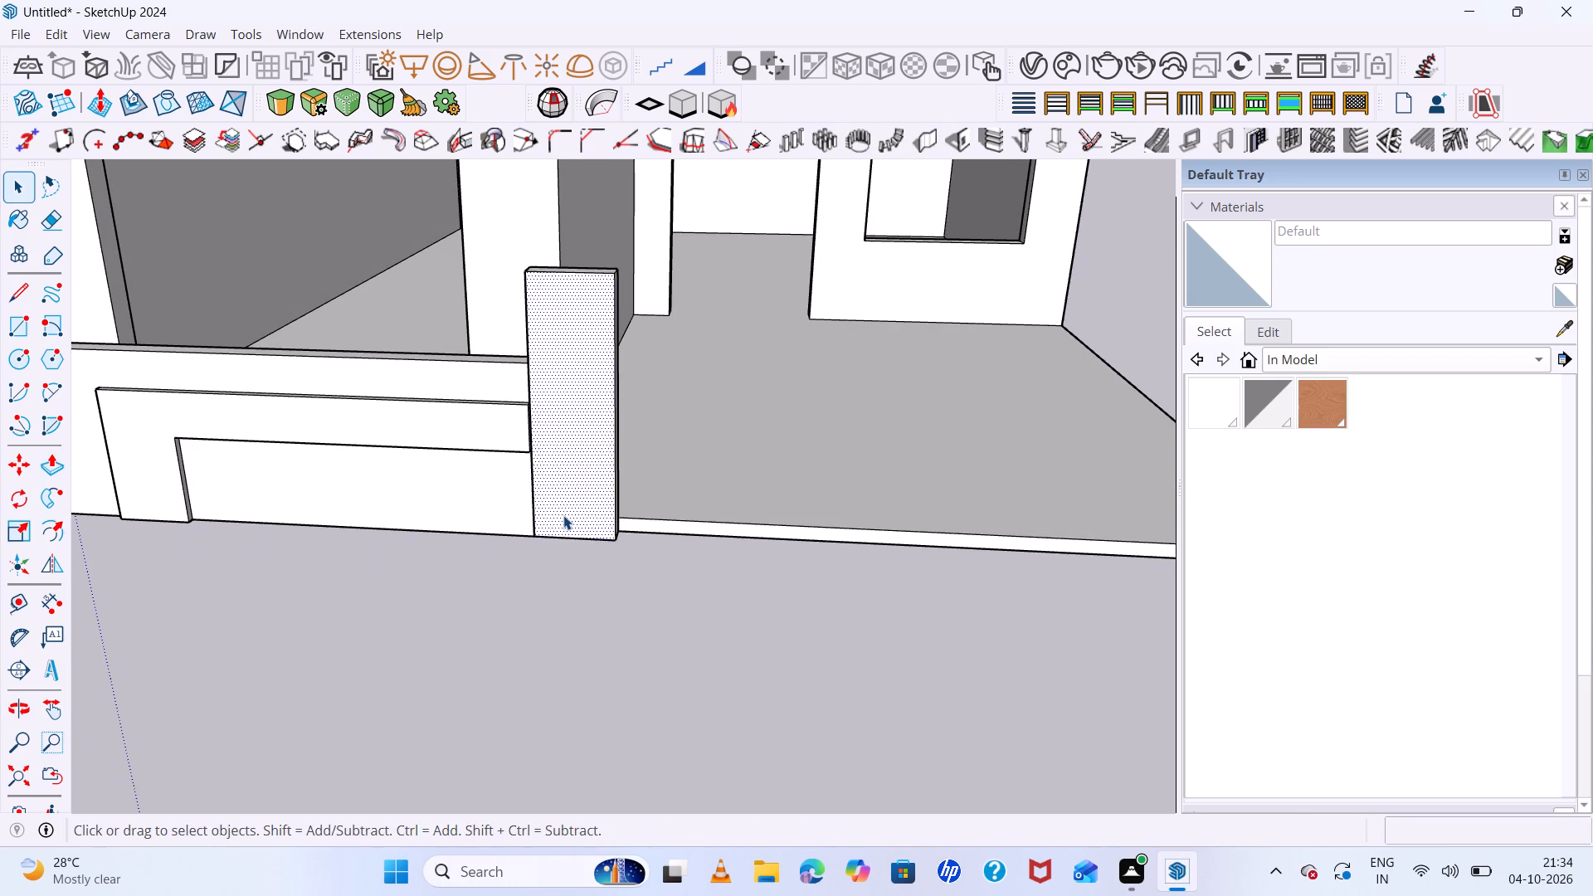
{"action": "left_click", "coordinate": [563, 515]}
{"action": "key", "text": "m"}
{"action": "scroll", "coordinate": [641, 547], "scroll_direction": "up", "scroll_amount": 4}
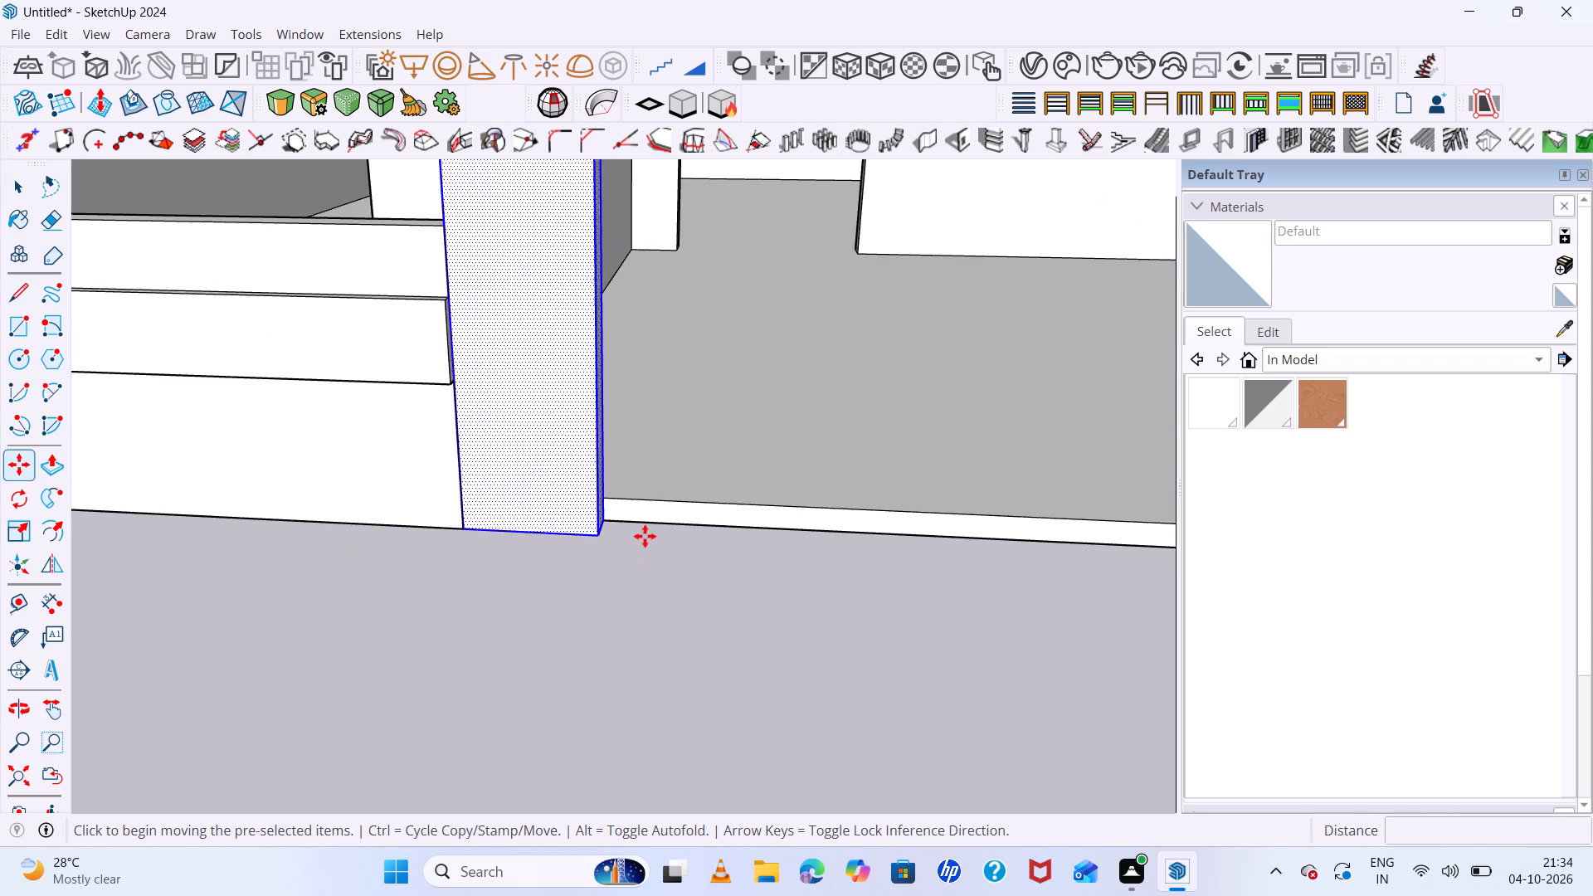
{"action": "scroll", "coordinate": [645, 536], "scroll_direction": "up", "scroll_amount": 2}
{"action": "middle_click_drag", "start_coordinate": [631, 539], "coordinate": [496, 546]}
{"action": "left_click", "coordinate": [607, 512]}
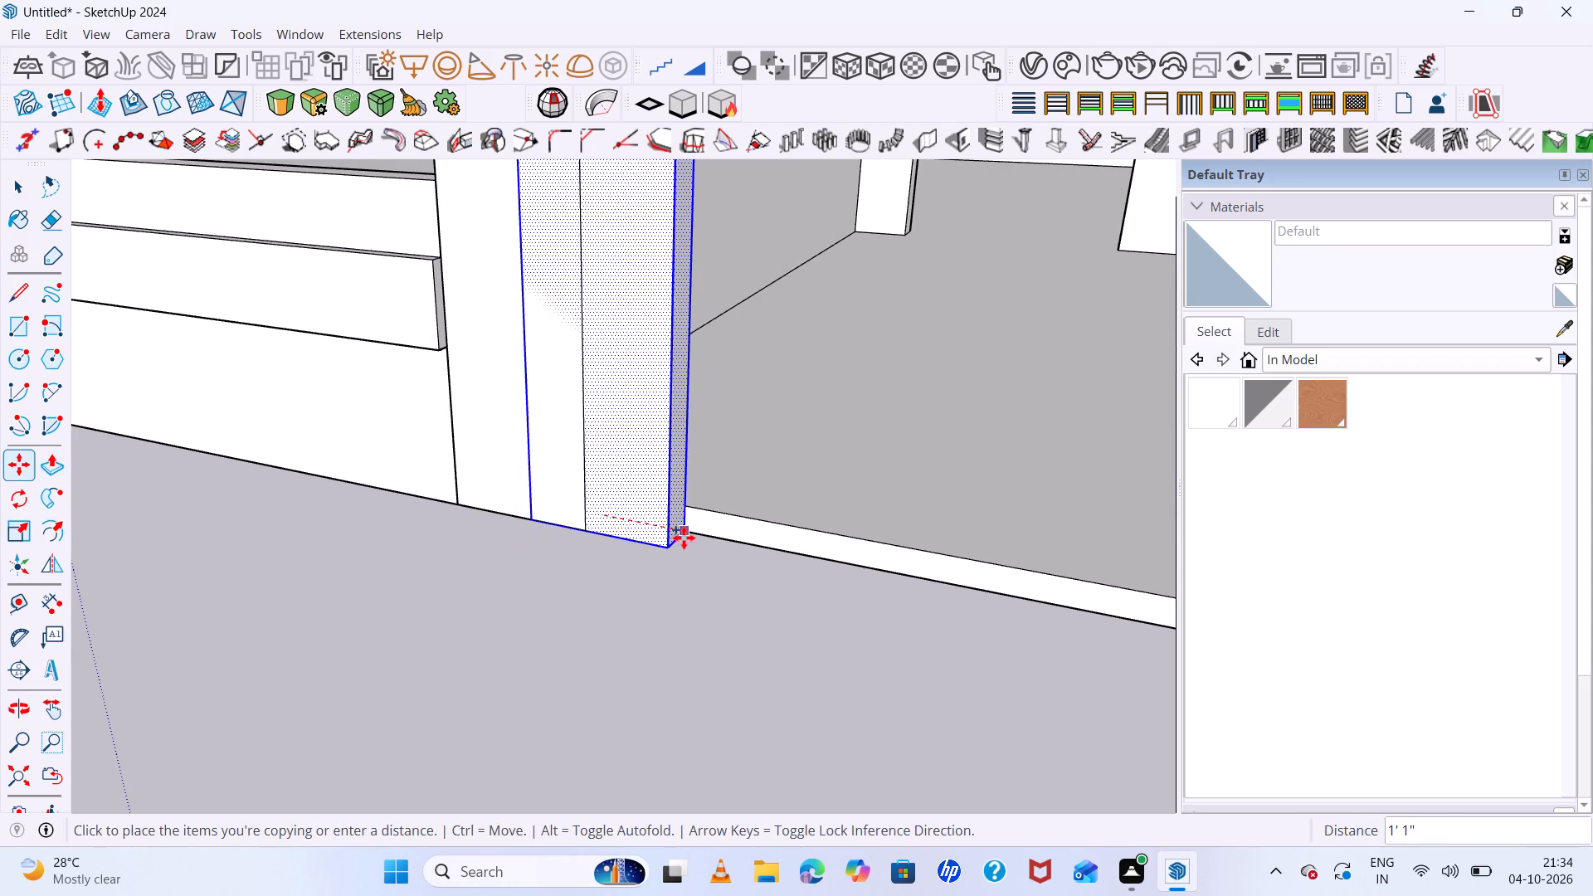
{"action": "key", "text": "Right"}
{"action": "scroll", "coordinate": [684, 538], "scroll_direction": "down", "scroll_amount": 5}
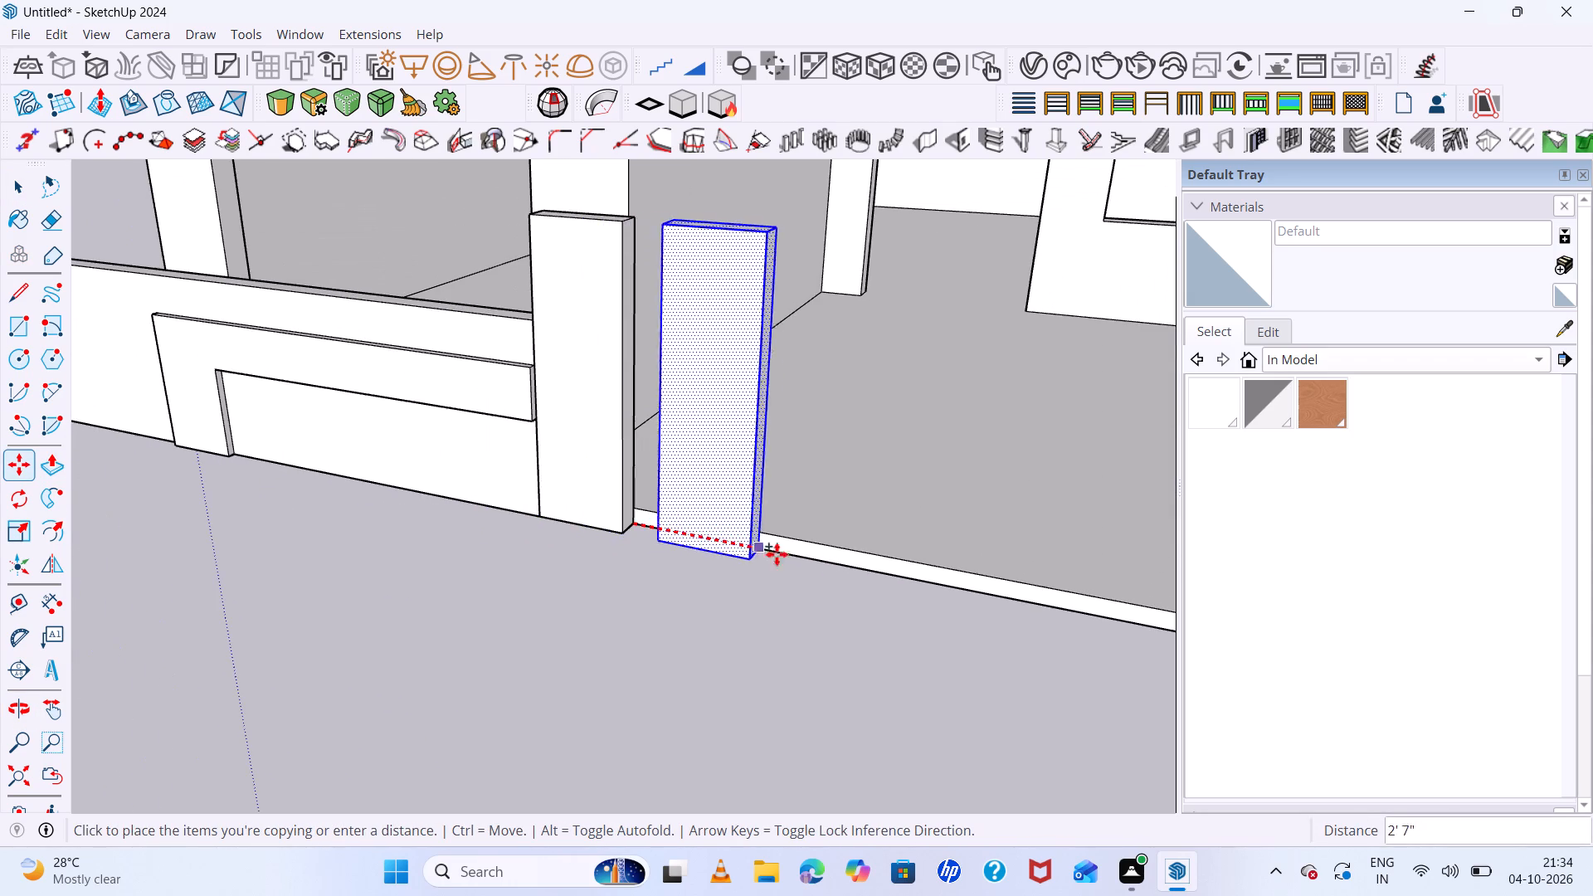
{"action": "scroll", "coordinate": [889, 560], "scroll_direction": "down", "scroll_amount": 13}
{"action": "scroll", "coordinate": [959, 567], "scroll_direction": "up", "scroll_amount": 3}
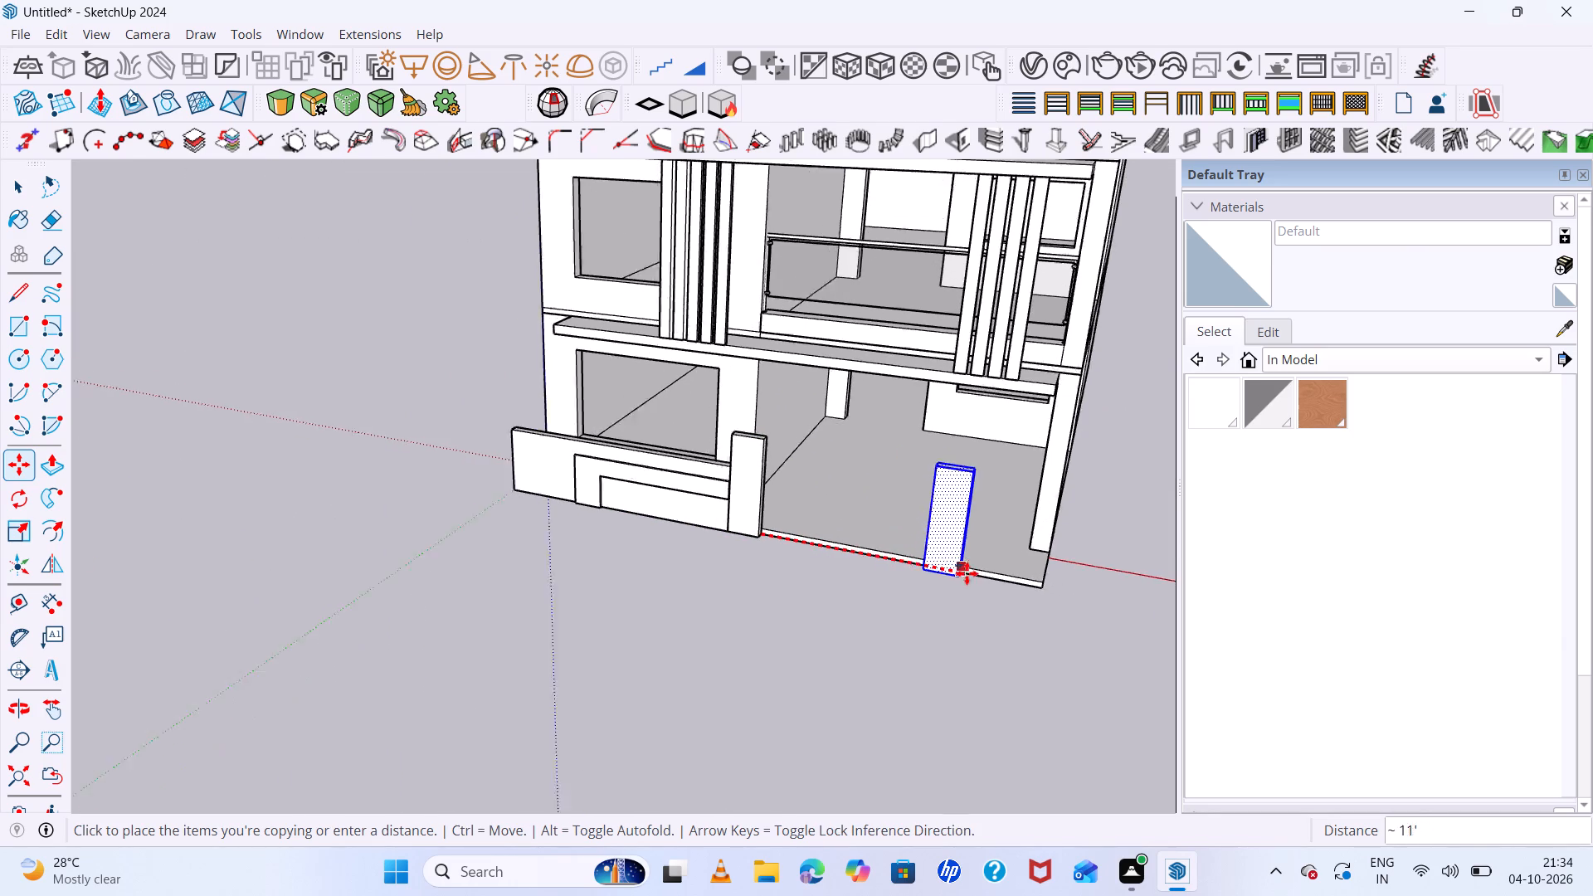
{"action": "scroll", "coordinate": [967, 573], "scroll_direction": "up", "scroll_amount": 2}
{"action": "left_click", "coordinate": [1076, 597]}
{"action": "scroll", "coordinate": [948, 580], "scroll_direction": "up", "scroll_amount": 1}
{"action": "middle_click_drag", "start_coordinate": [929, 582], "coordinate": [343, 535]}
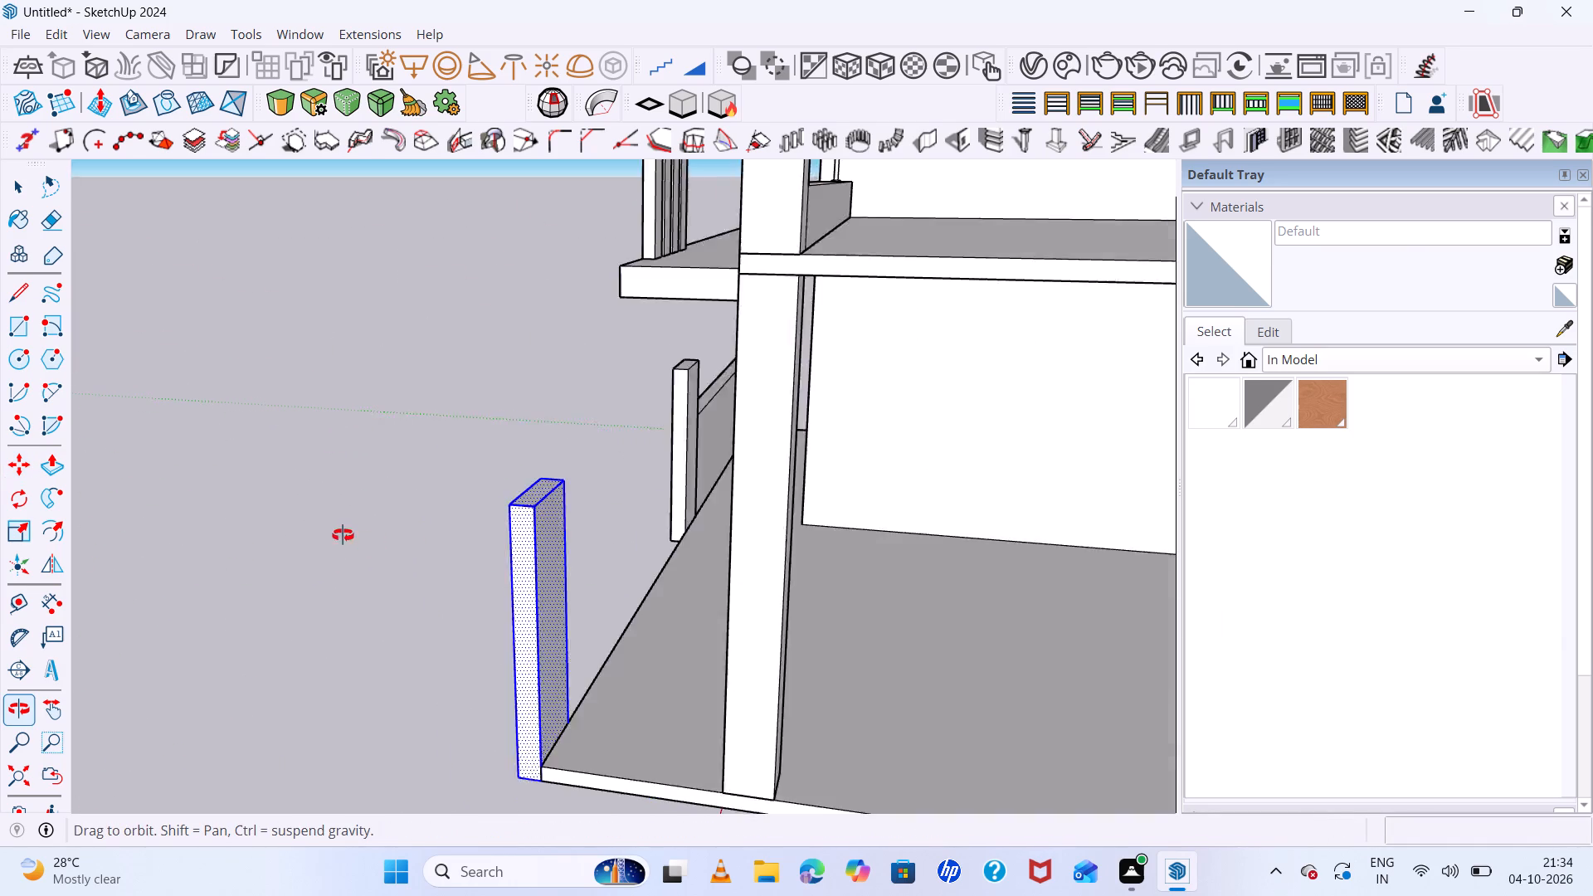
{"action": "middle_click_drag", "start_coordinate": [343, 535], "coordinate": [680, 579]}
{"action": "scroll", "coordinate": [519, 461], "scroll_direction": "down", "scroll_amount": 7}
{"action": "middle_click_drag", "start_coordinate": [606, 587], "coordinate": [697, 635]}
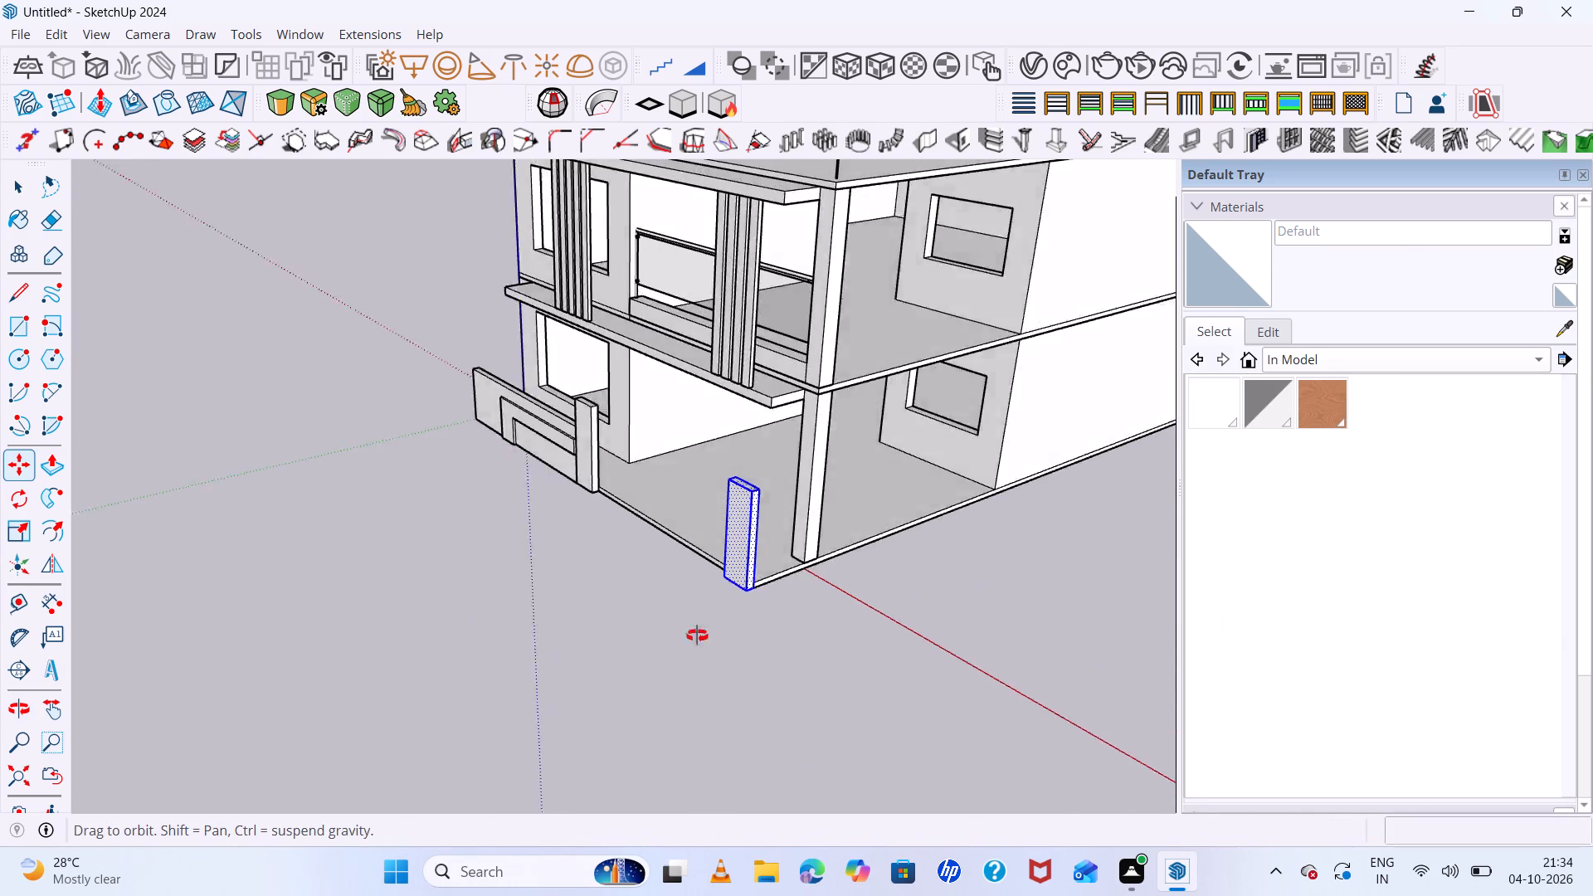
{"action": "middle_click_drag", "start_coordinate": [697, 635], "coordinate": [869, 454]}
{"action": "middle_click", "coordinate": [869, 454]}
{"action": "middle_click", "coordinate": [869, 454]}
{"action": "key", "text": "space"}
{"action": "left_click", "coordinate": [845, 509]}
Draw a rectangle about 6" by 3' 9" on the floor's side edge between the copied pillar and the corner column.
{"action": "middle_click_drag", "start_coordinate": [296, 568], "coordinate": [683, 592]}
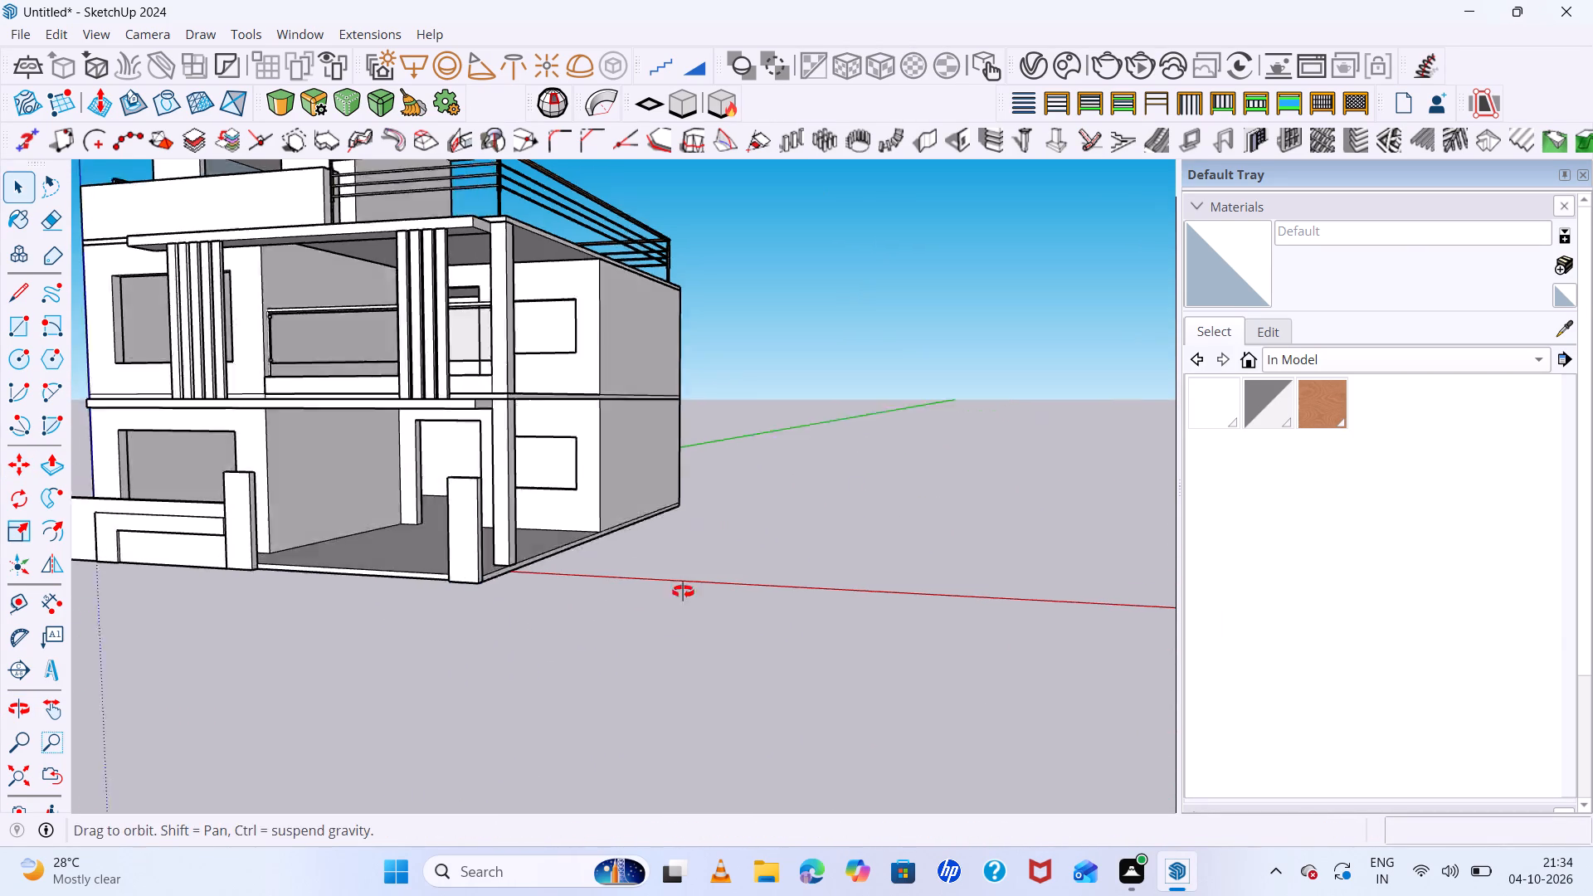
{"action": "middle_click_drag", "start_coordinate": [683, 592], "coordinate": [825, 592]}
{"action": "scroll", "coordinate": [825, 577], "scroll_direction": "up", "scroll_amount": 1}
{"action": "scroll", "coordinate": [771, 513], "scroll_direction": "down", "scroll_amount": 7}
{"action": "middle_click_drag", "start_coordinate": [850, 554], "coordinate": [460, 608]}
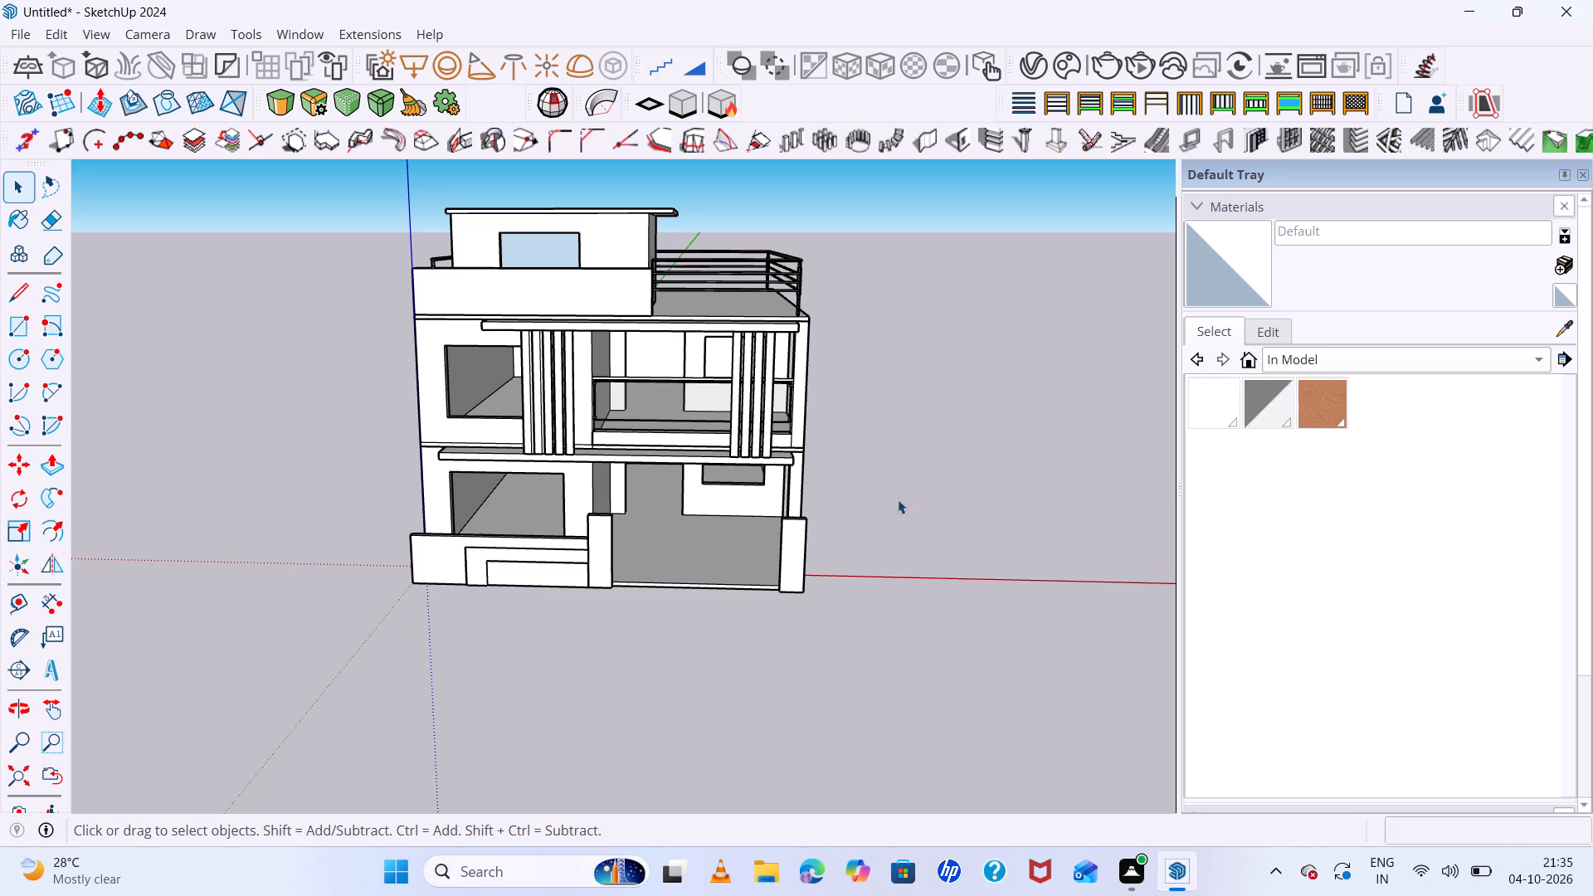
{"action": "middle_click_drag", "start_coordinate": [898, 499], "coordinate": [297, 530]}
{"action": "middle_click", "coordinate": [294, 529]}
{"action": "scroll", "coordinate": [490, 662], "scroll_direction": "up", "scroll_amount": 11}
{"action": "middle_click_drag", "start_coordinate": [730, 655], "coordinate": [714, 770]}
{"action": "middle_click", "coordinate": [714, 770]}
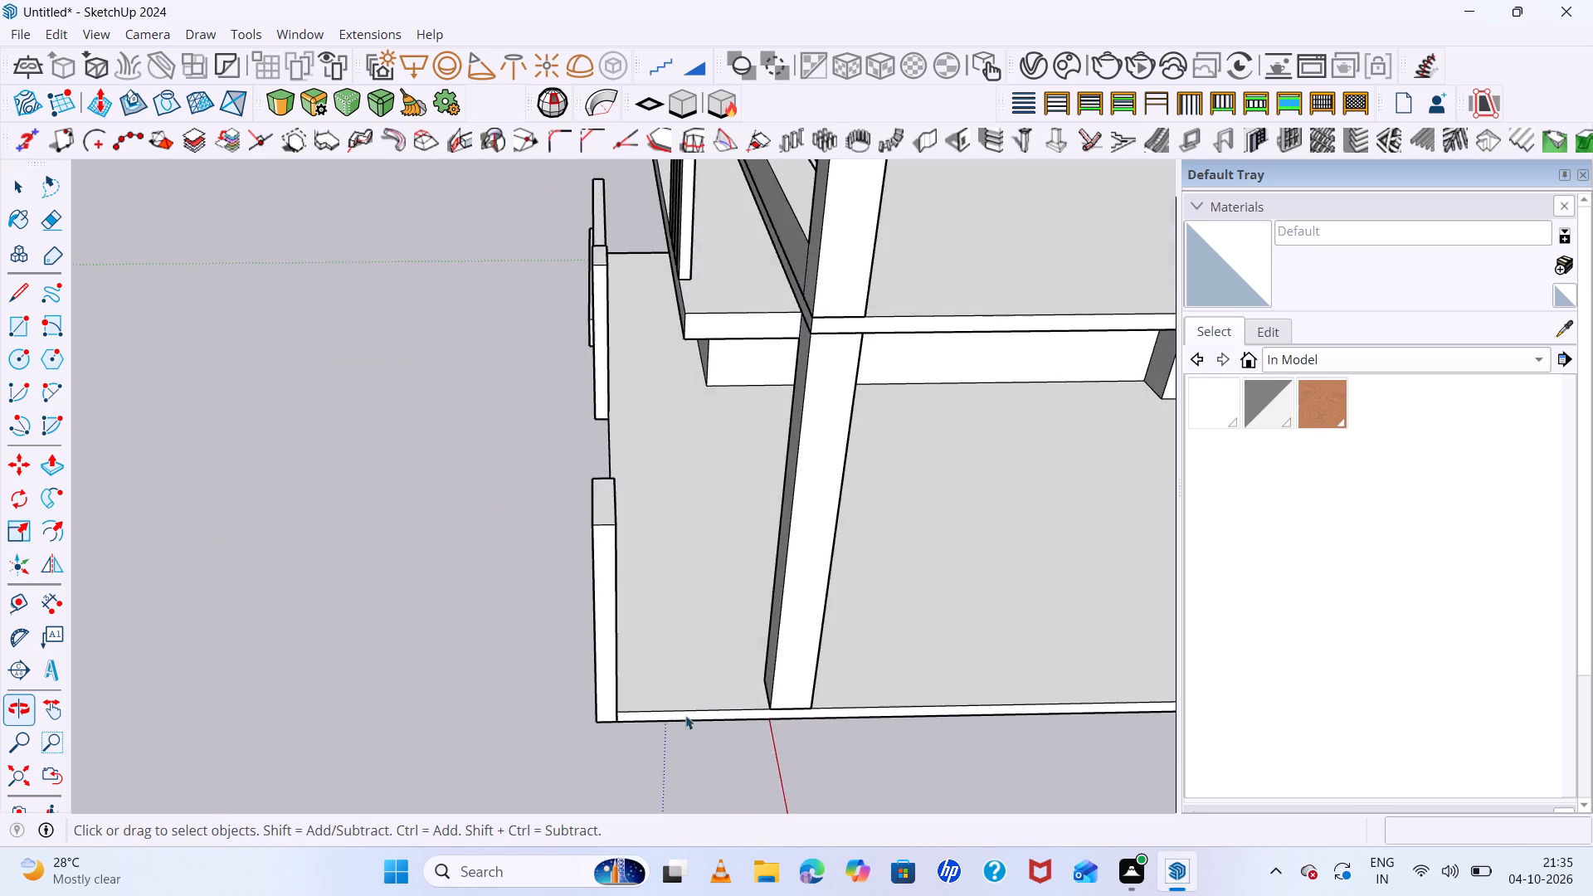
{"action": "scroll", "coordinate": [669, 707], "scroll_direction": "up", "scroll_amount": 6}
{"action": "key", "text": "r"}
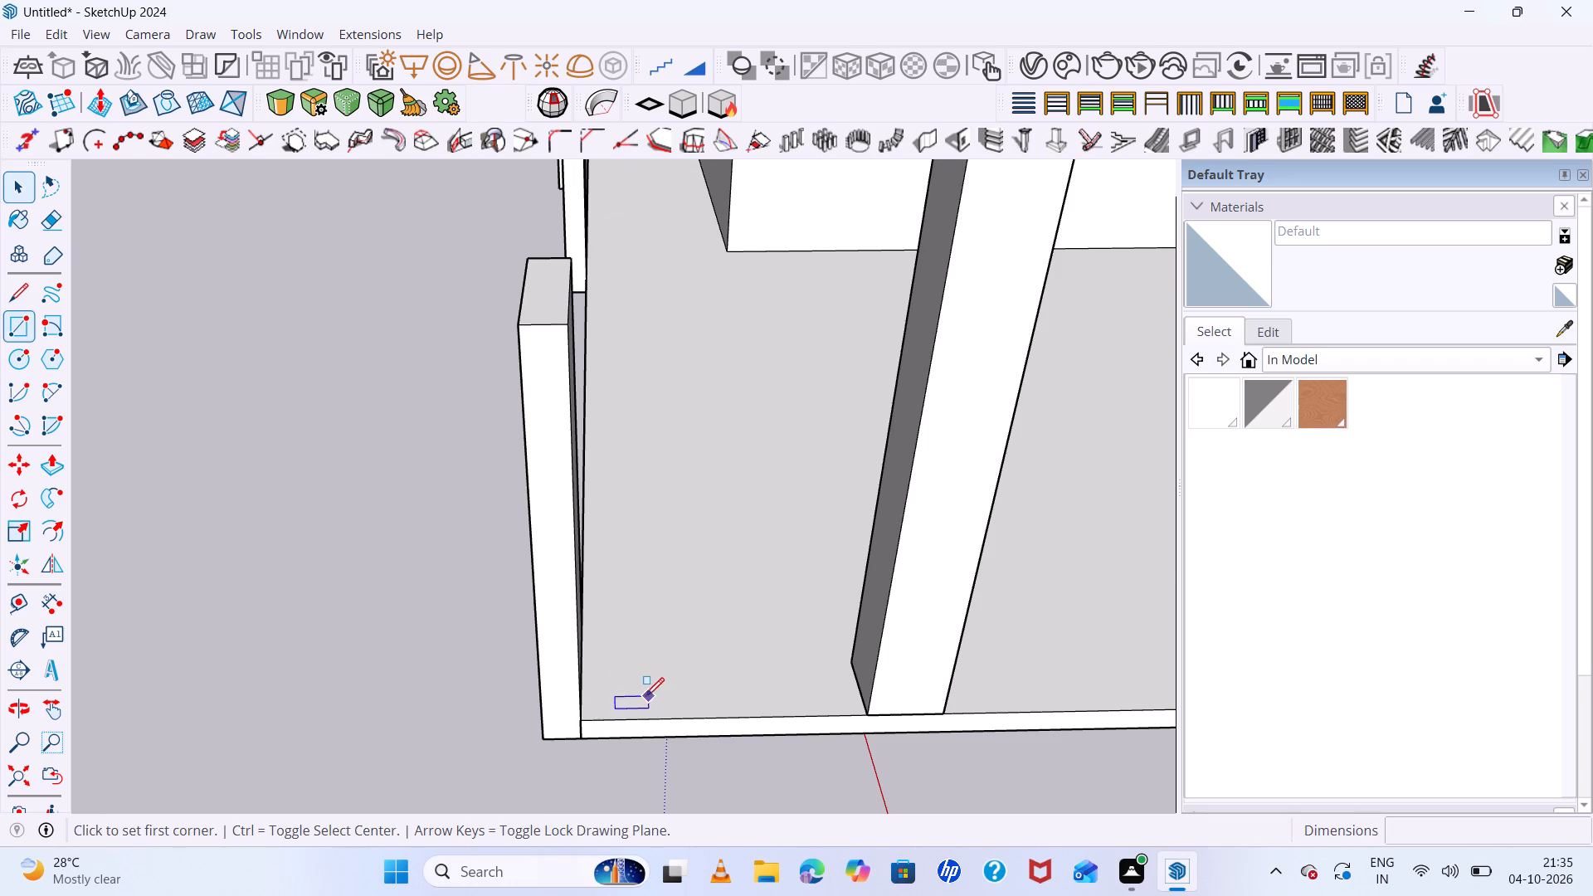
{"action": "left_click", "coordinate": [583, 718]}
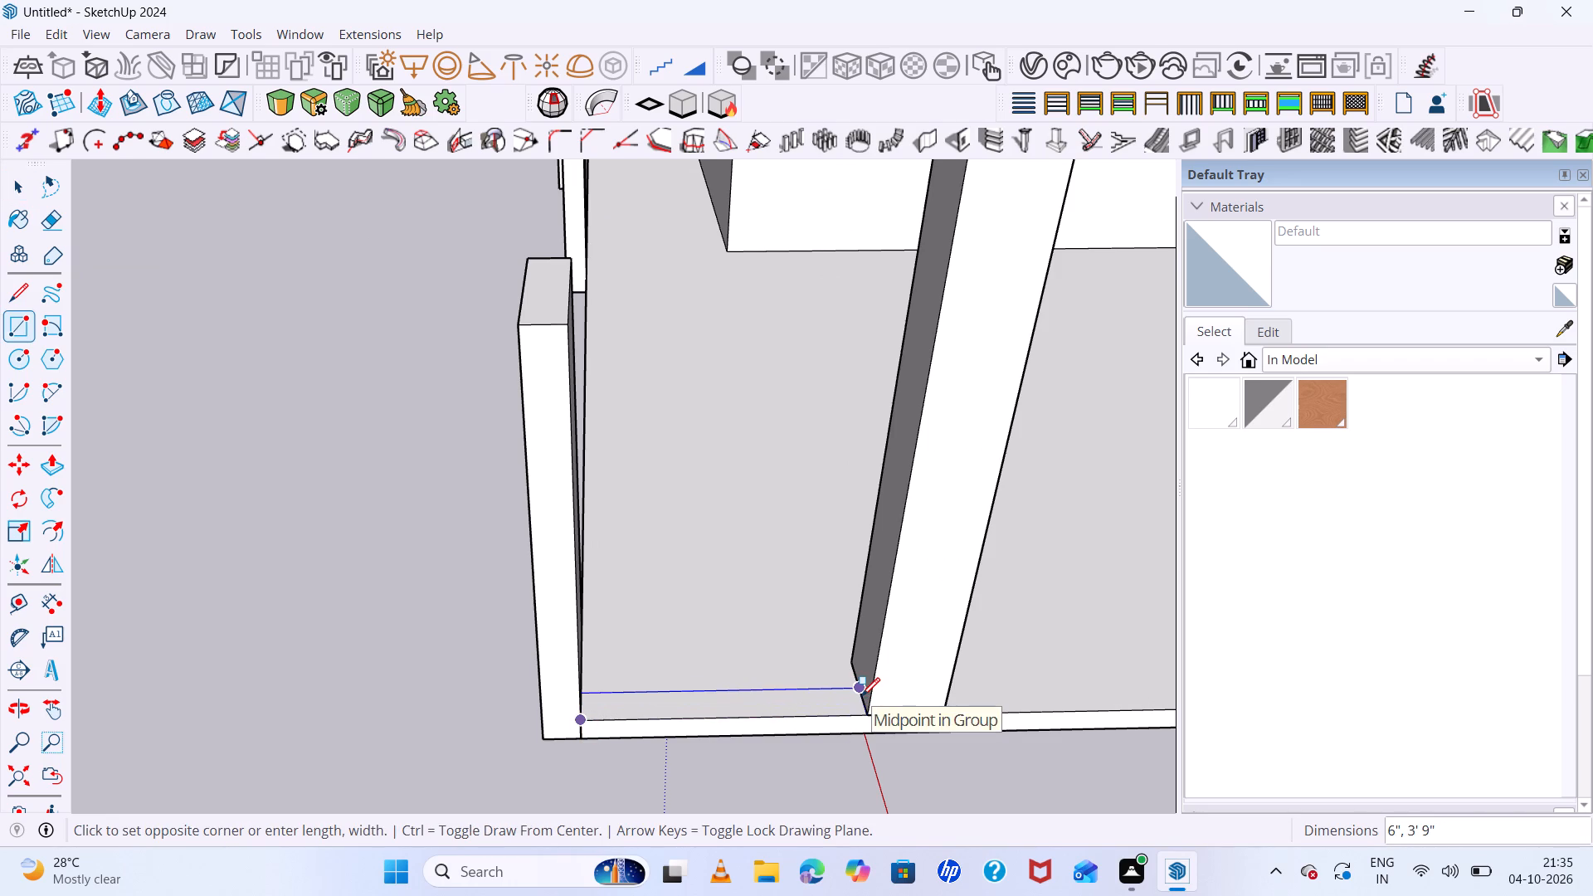
{"action": "left_click", "coordinate": [861, 696]}
Push/Pull the rectangle between pillar and column upward by 5' 7" to the pillar's top height.
{"action": "key", "text": "space"}
{"action": "left_click", "coordinate": [797, 704]}
{"action": "key", "text": "p"}
{"action": "left_click", "coordinate": [796, 704]}
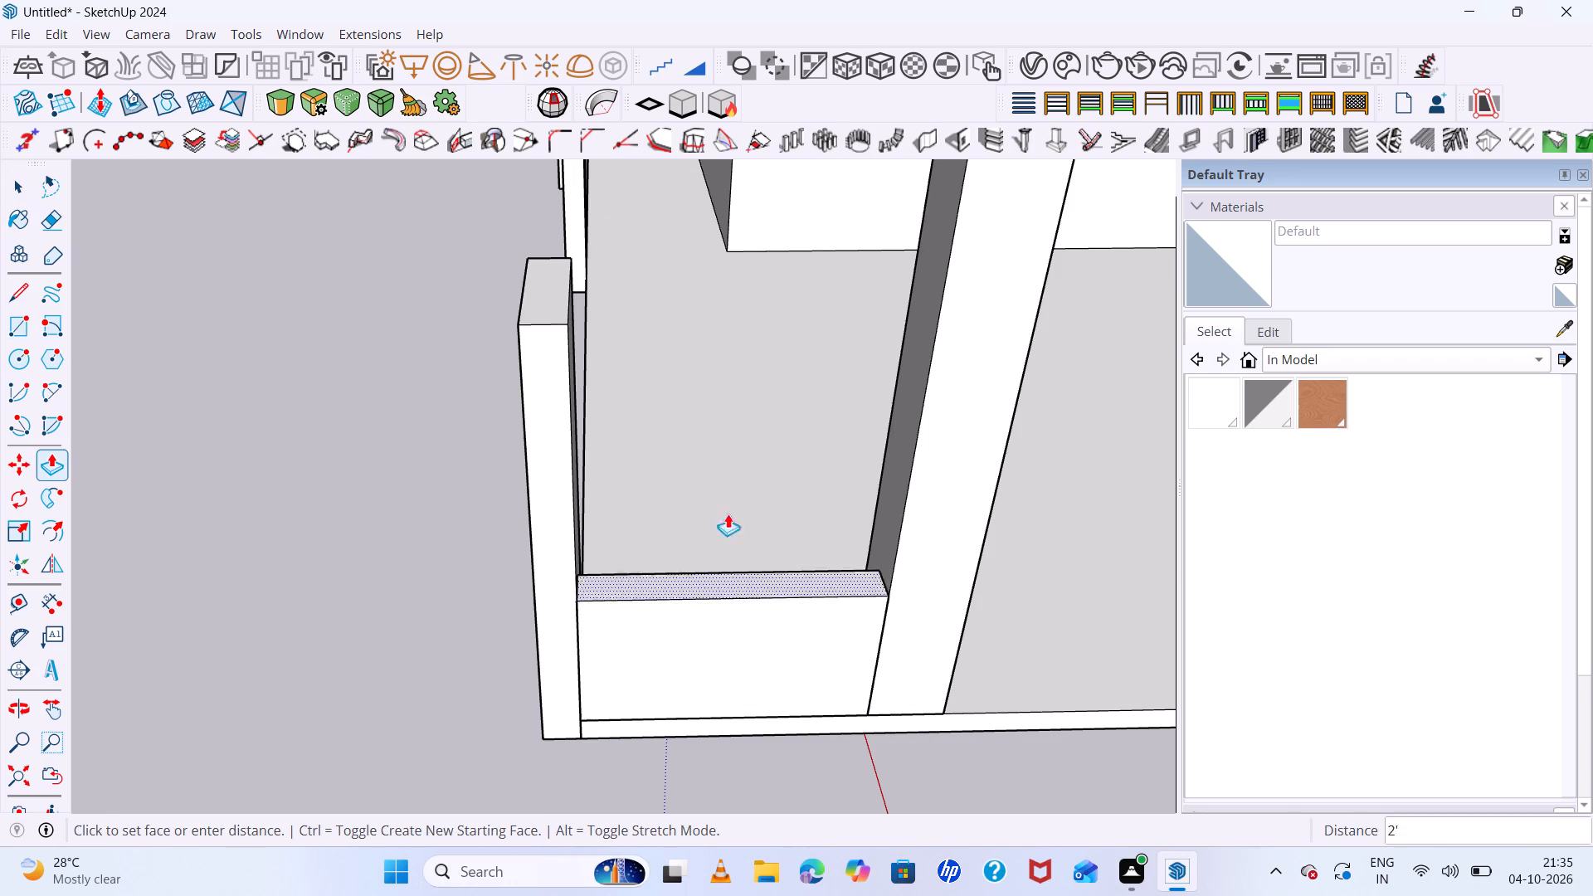
{"action": "left_click", "coordinate": [563, 324]}
Draw a rectangle about 4" by 3' 9" on the floor's opposite side edge, between the house wall and the decorated low wall's end.
{"action": "scroll", "coordinate": [471, 416], "scroll_direction": "down", "scroll_amount": 3}
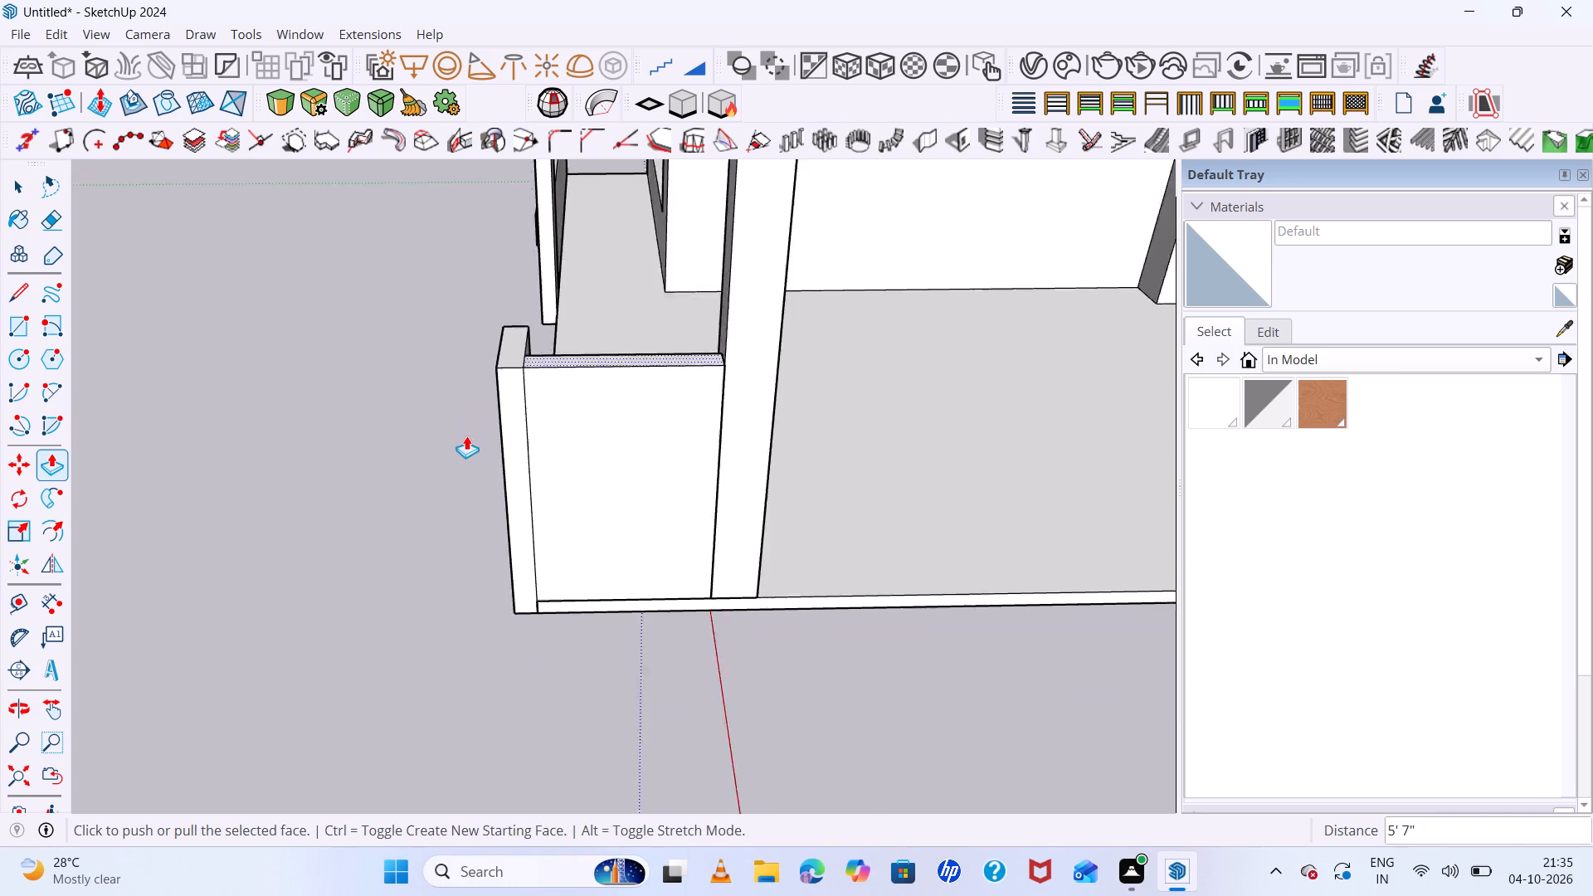
{"action": "scroll", "coordinate": [466, 436], "scroll_direction": "down", "scroll_amount": 9}
{"action": "middle_click_drag", "start_coordinate": [676, 572], "coordinate": [866, 329]}
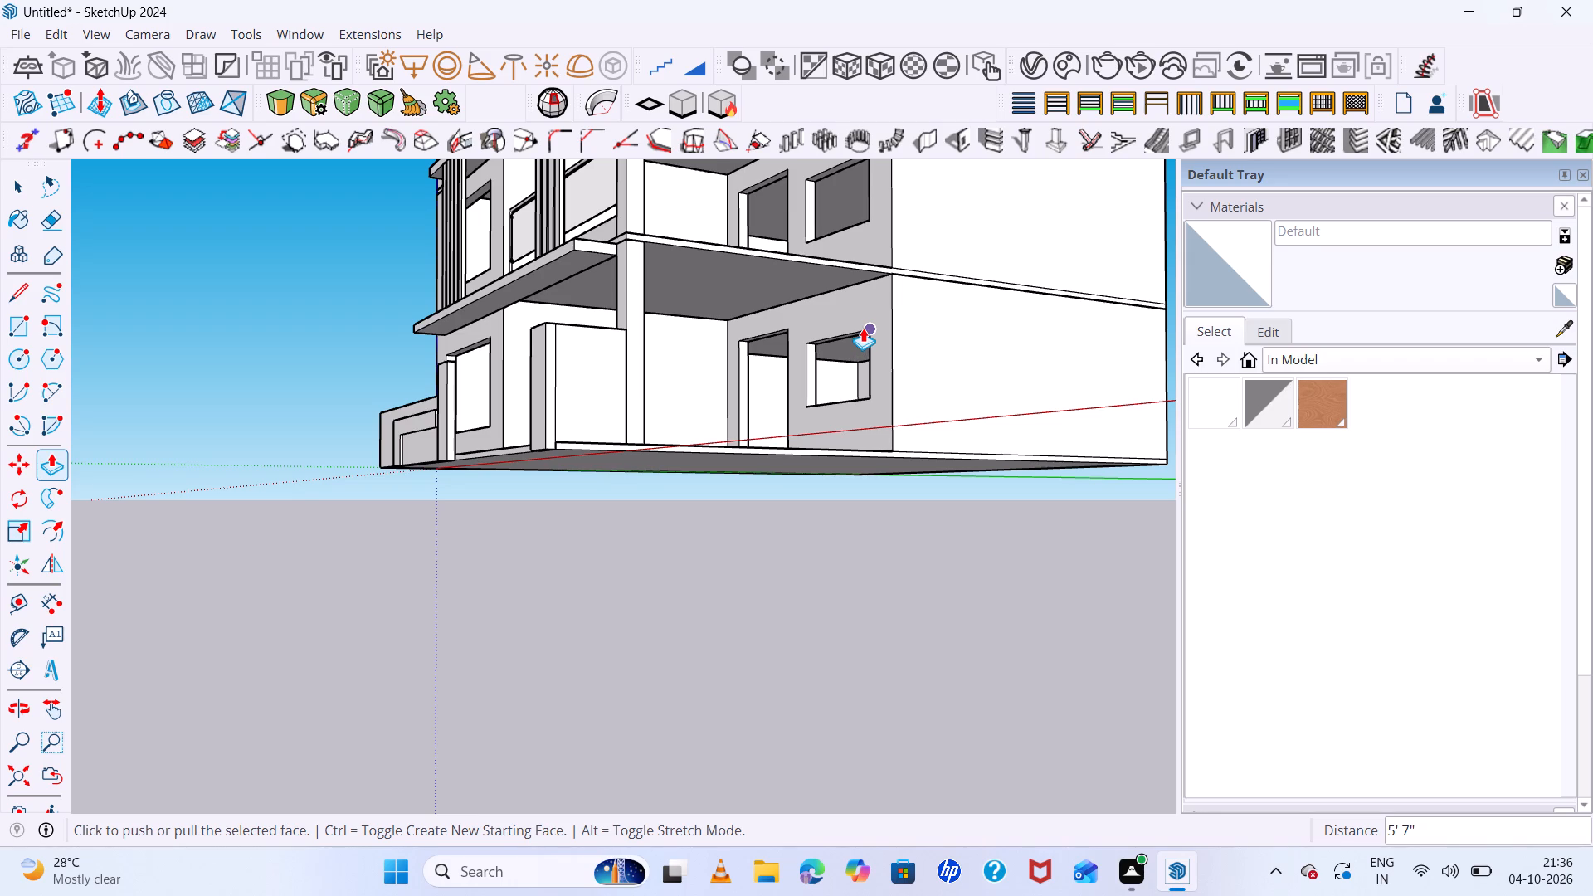
{"action": "scroll", "coordinate": [596, 326], "scroll_direction": "down", "scroll_amount": 6}
{"action": "scroll", "coordinate": [626, 363], "scroll_direction": "up", "scroll_amount": 1}
{"action": "middle_click_drag", "start_coordinate": [650, 377], "coordinate": [977, 419]}
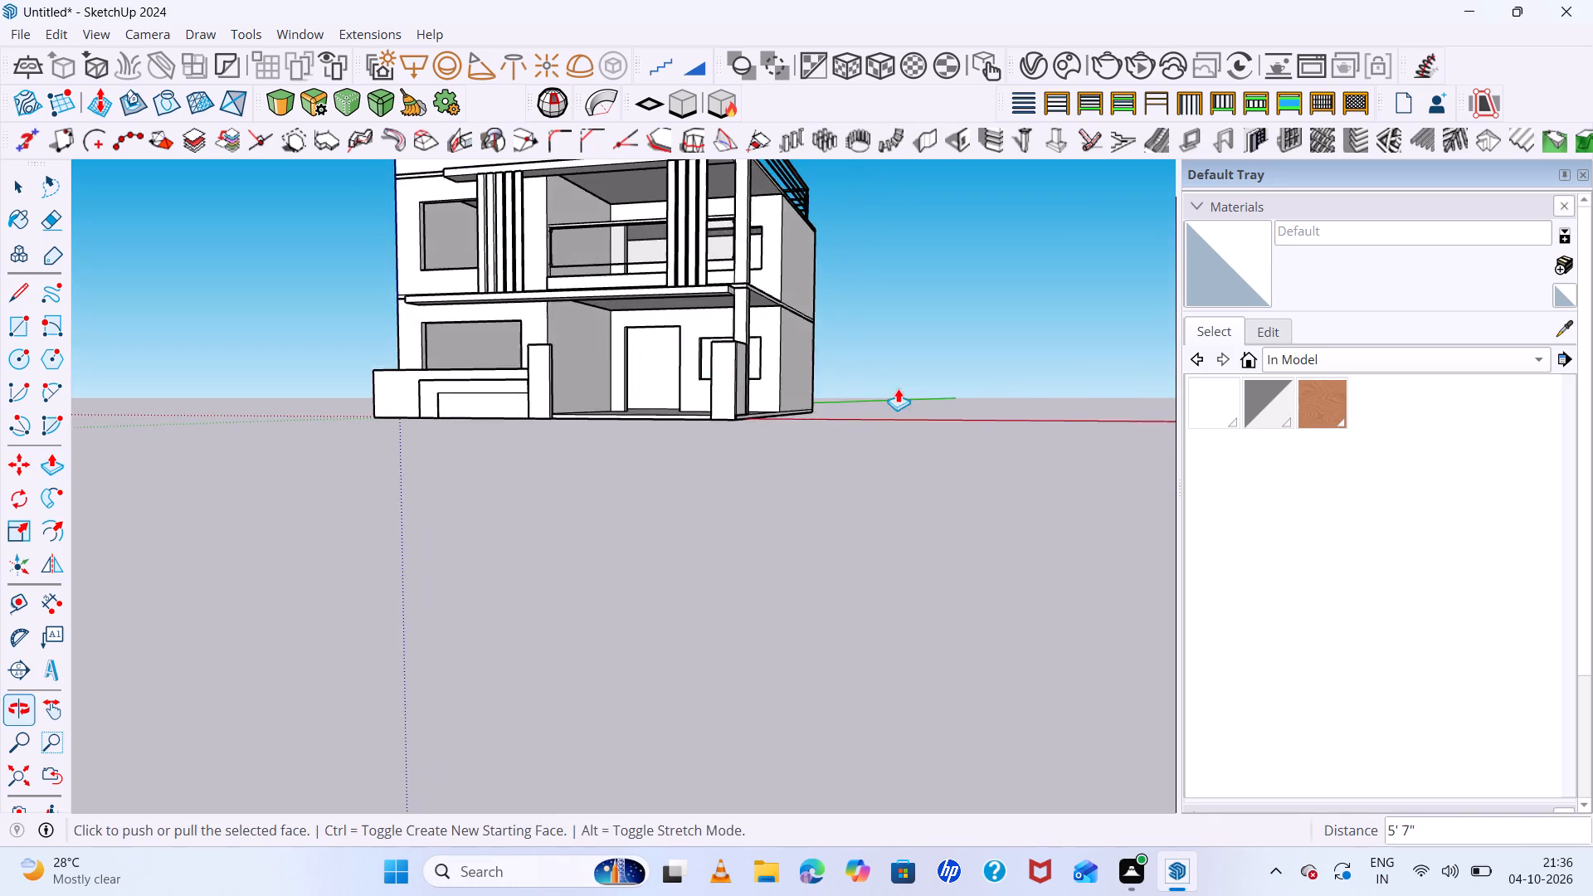
{"action": "scroll", "coordinate": [606, 330], "scroll_direction": "down", "scroll_amount": 6}
{"action": "middle_click_drag", "start_coordinate": [650, 398], "coordinate": [1102, 443]}
{"action": "scroll", "coordinate": [589, 364], "scroll_direction": "up", "scroll_amount": 12}
{"action": "middle_click_drag", "start_coordinate": [526, 396], "coordinate": [874, 478]}
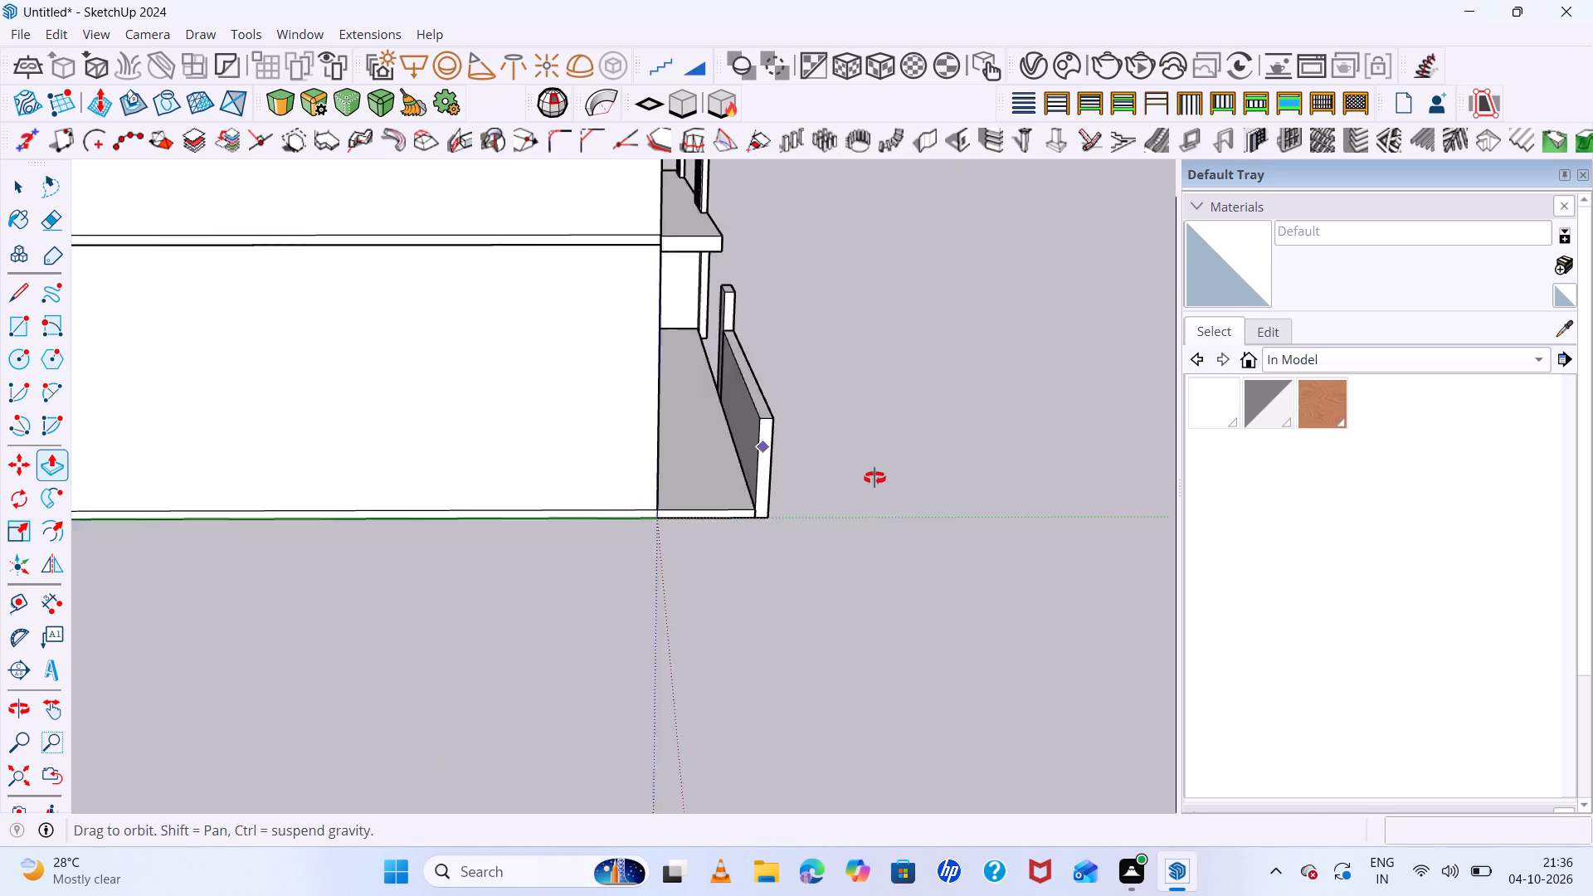
{"action": "middle_click_drag", "start_coordinate": [874, 478], "coordinate": [887, 480]}
{"action": "scroll", "coordinate": [798, 488], "scroll_direction": "up", "scroll_amount": 11}
{"action": "middle_click_drag", "start_coordinate": [782, 533], "coordinate": [778, 651]}
{"action": "scroll", "coordinate": [529, 562], "scroll_direction": "up", "scroll_amount": 6}
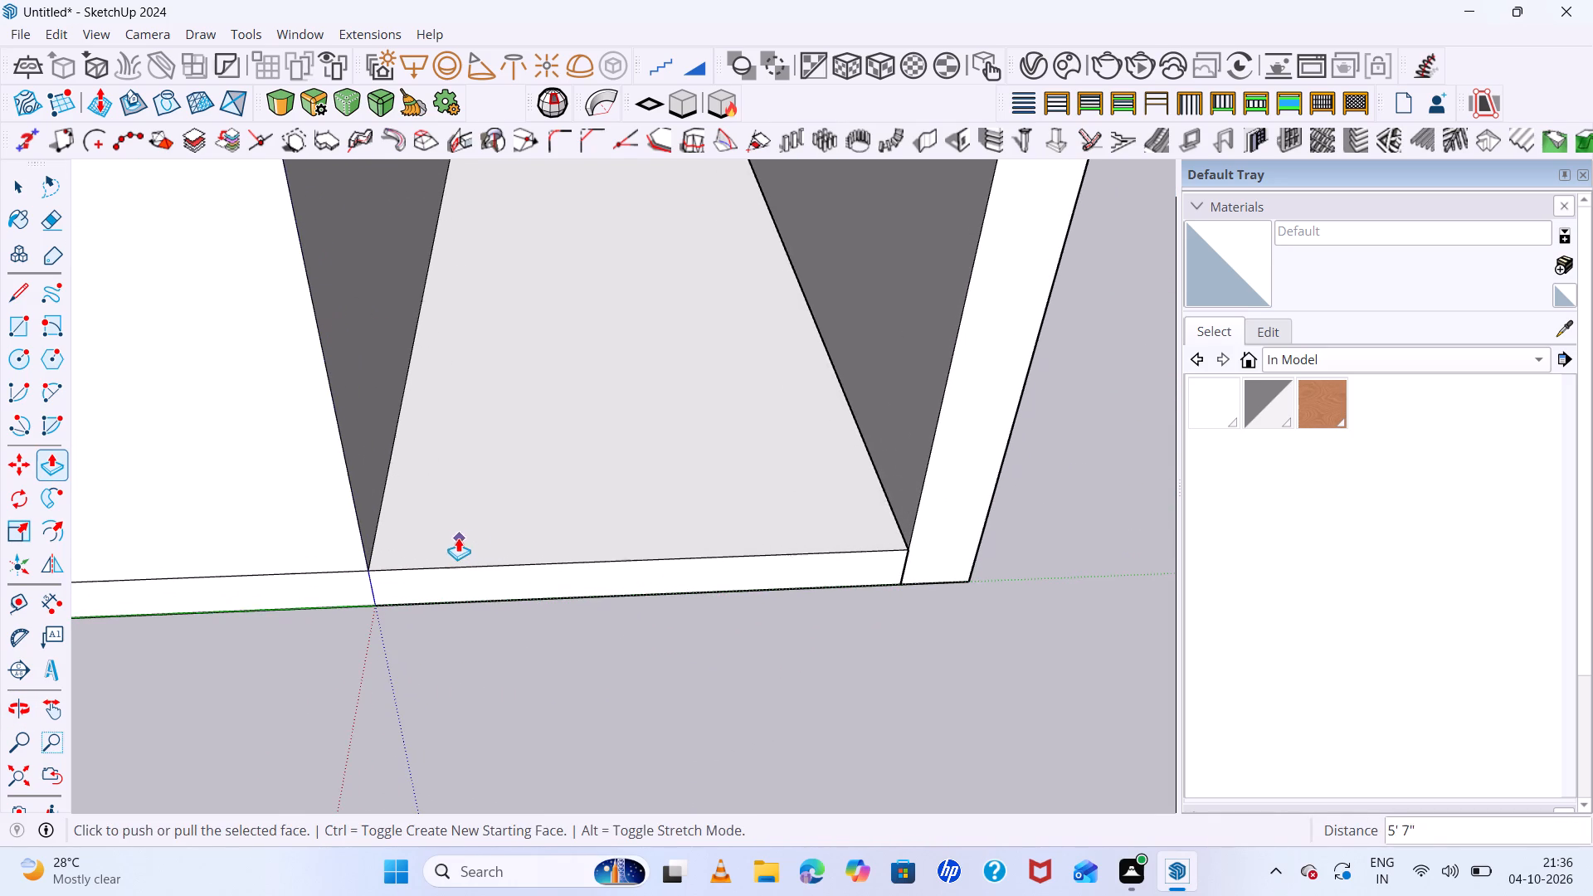
{"action": "key", "text": "r"}
{"action": "left_click", "coordinate": [372, 568]}
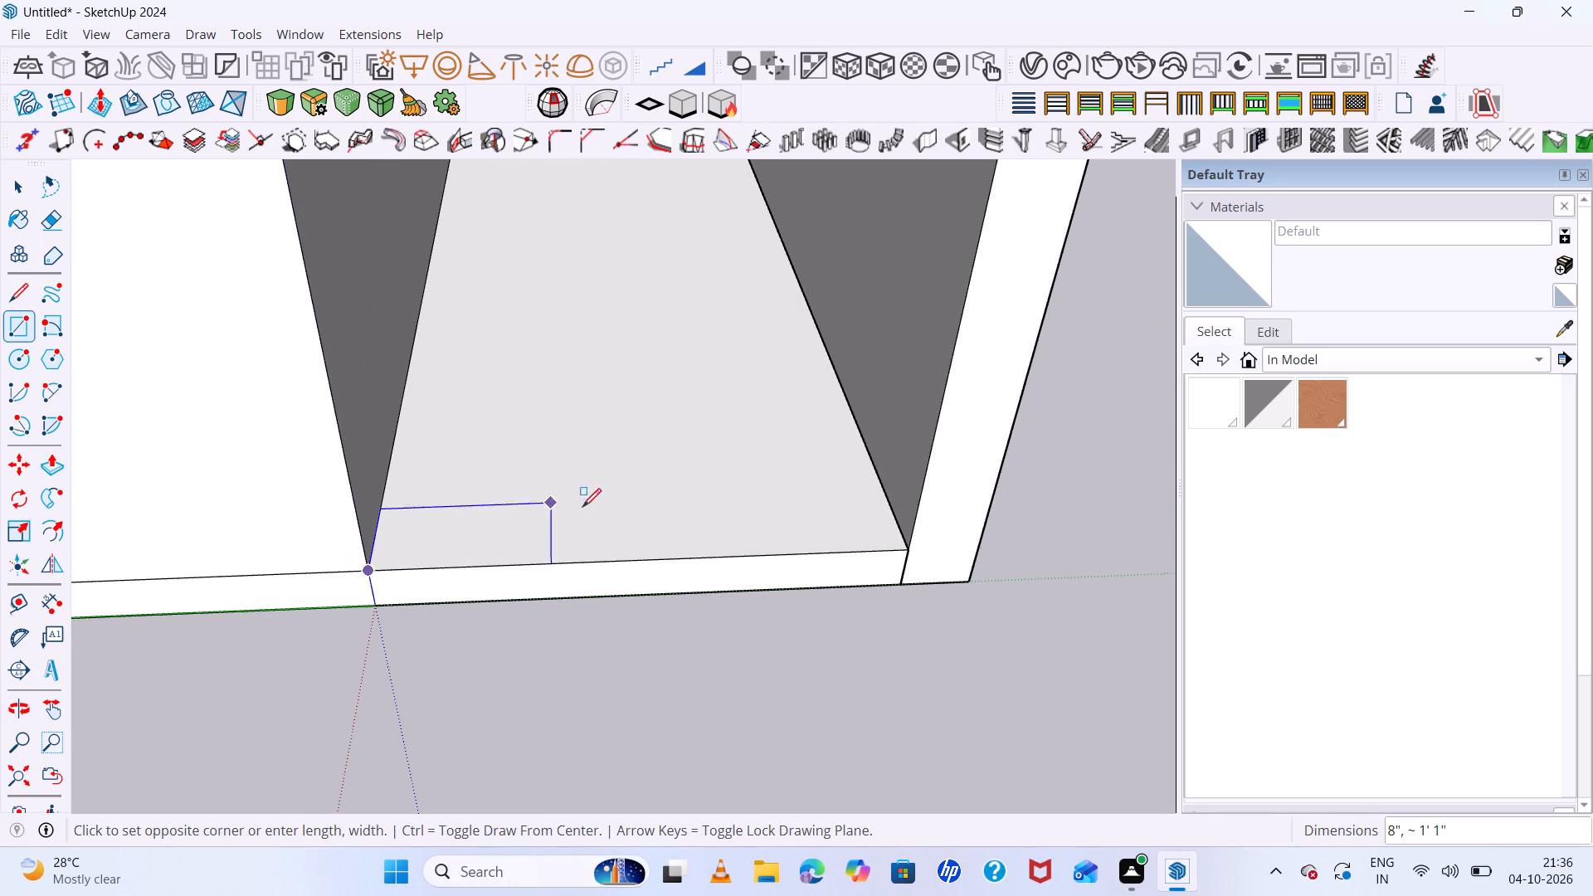
{"action": "left_click", "coordinate": [895, 519]}
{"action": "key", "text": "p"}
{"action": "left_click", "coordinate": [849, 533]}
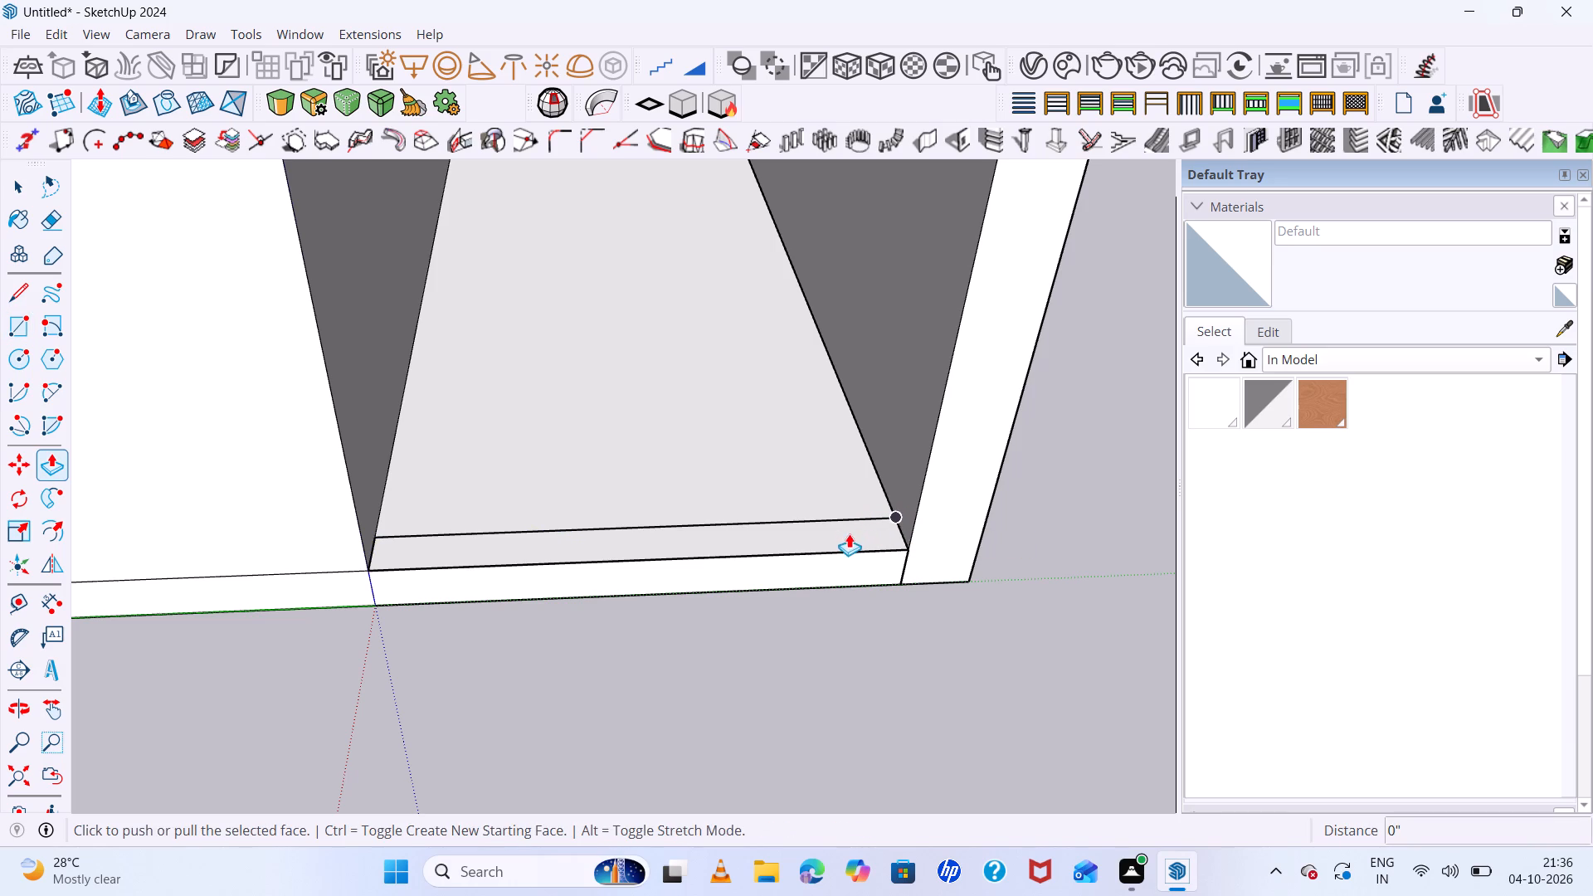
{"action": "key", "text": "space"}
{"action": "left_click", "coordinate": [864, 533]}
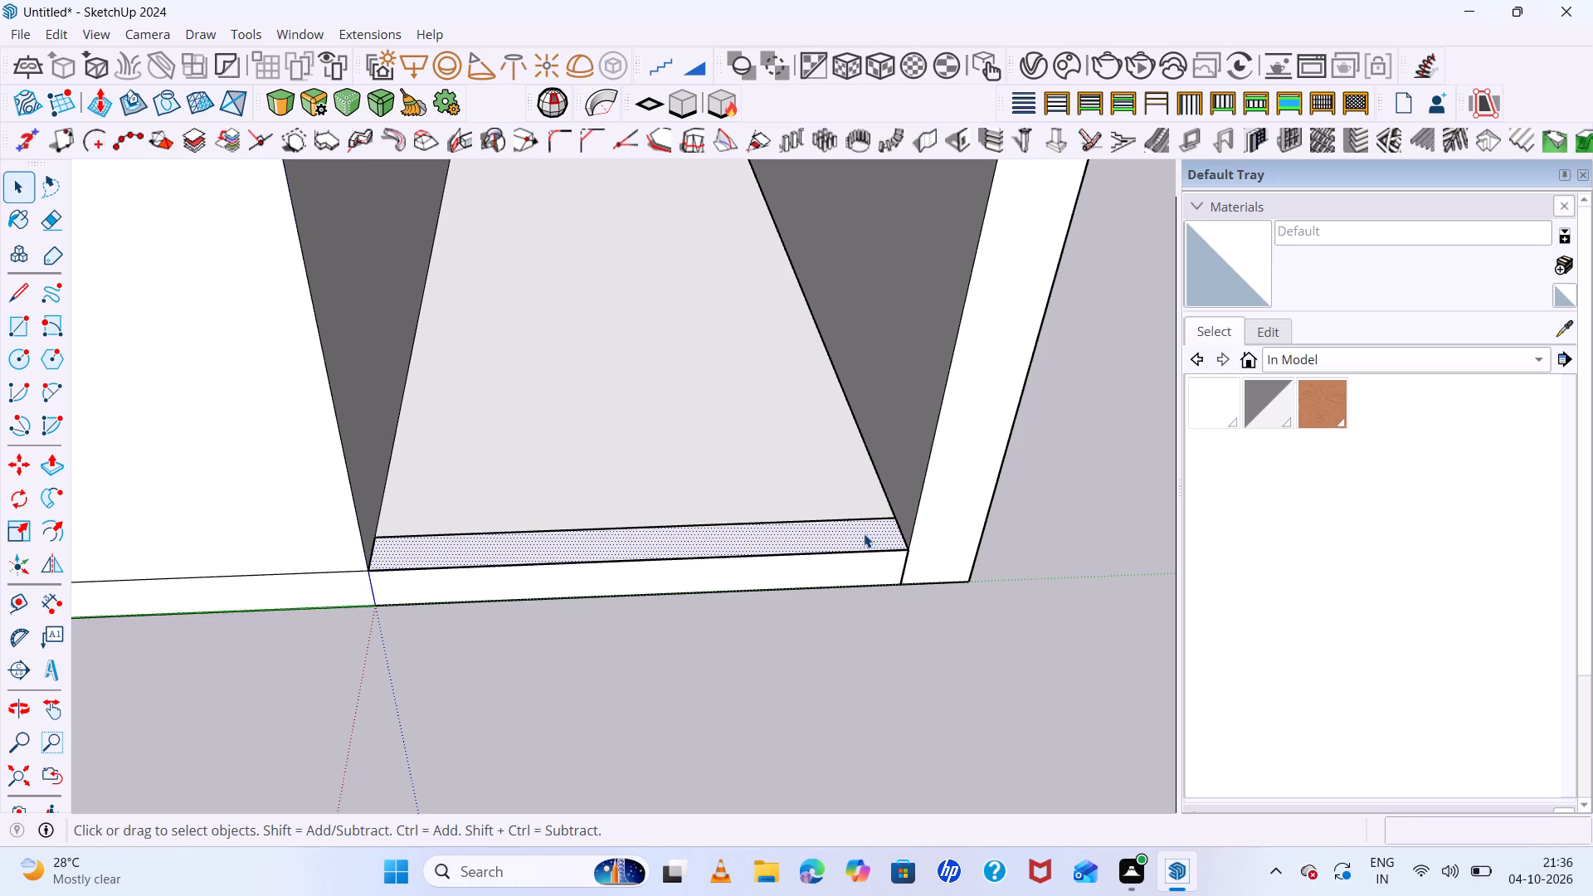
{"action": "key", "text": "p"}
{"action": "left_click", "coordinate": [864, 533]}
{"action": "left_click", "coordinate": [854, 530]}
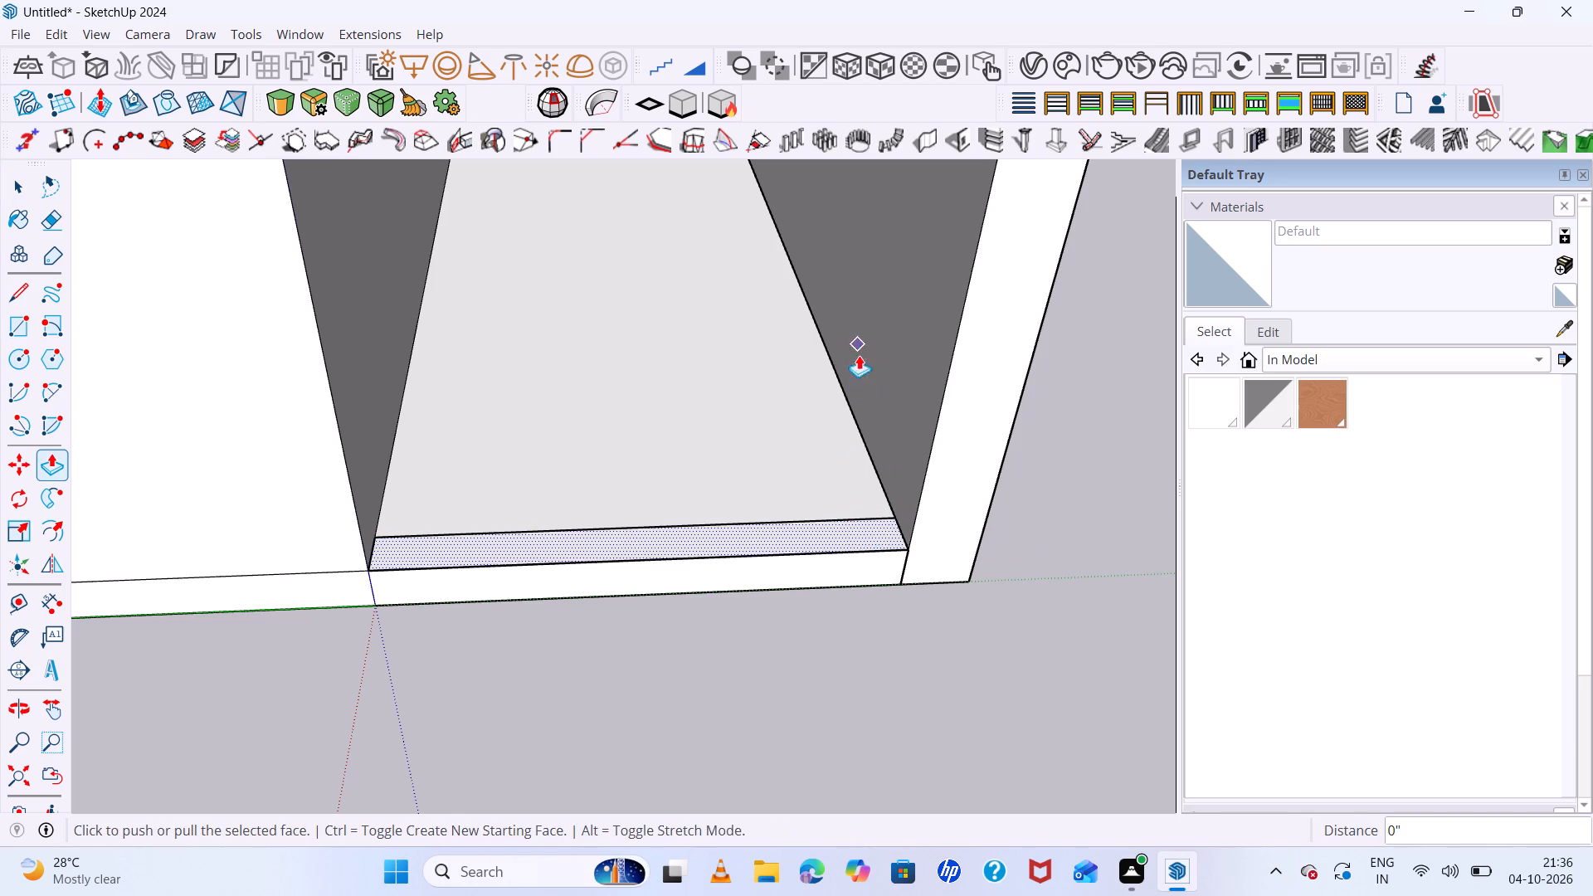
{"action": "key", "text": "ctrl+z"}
Push/Pull the rectangle beside the decorated low wall's end upward by 3' 8" to that wall's top height.
{"action": "left_click", "coordinate": [850, 534]}
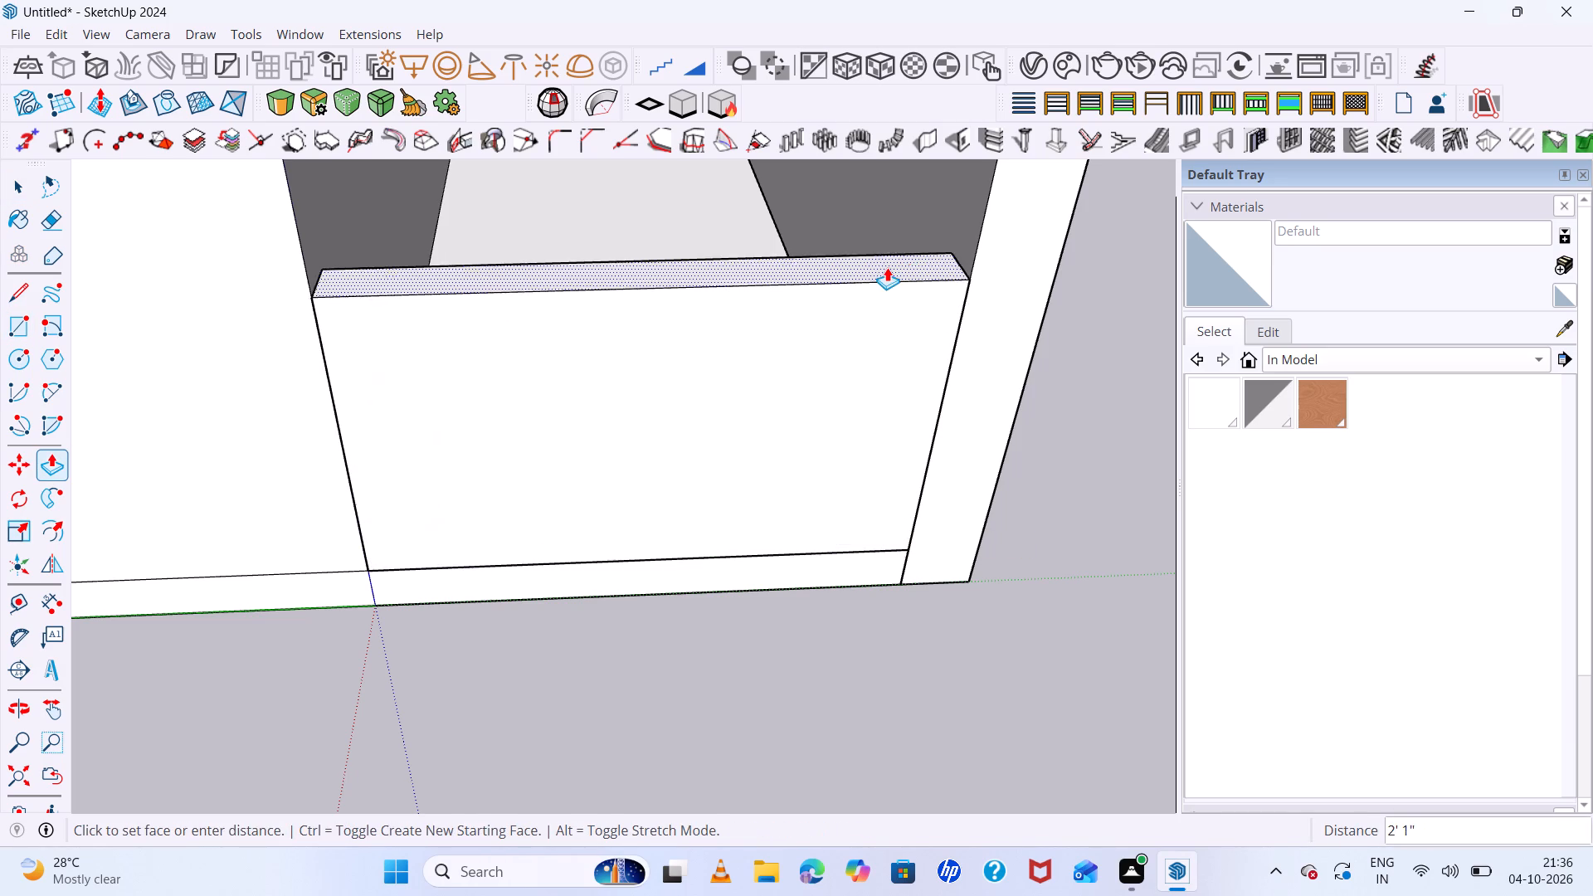
{"action": "scroll", "coordinate": [887, 267], "scroll_direction": "down", "scroll_amount": 18}
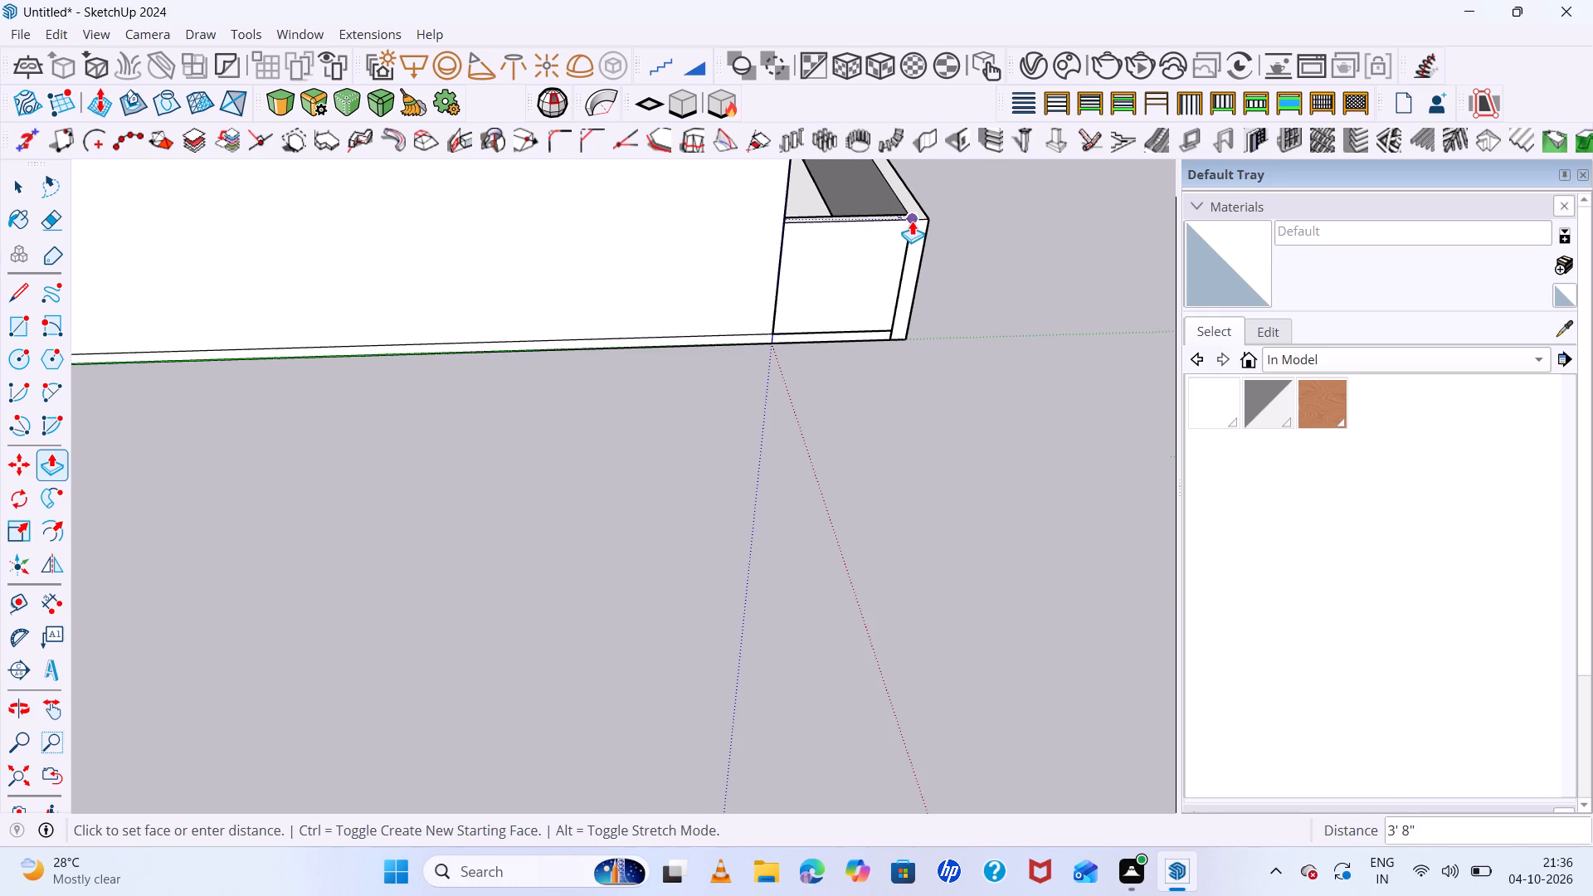
{"action": "left_click", "coordinate": [912, 221]}
Copy the top face of the wall between pillar and corner column and paste it on the floor beyond the column.
{"action": "middle_click_drag", "start_coordinate": [957, 333], "coordinate": [221, 239]}
{"action": "scroll", "coordinate": [212, 233], "scroll_direction": "up", "scroll_amount": 1}
{"action": "scroll", "coordinate": [219, 216], "scroll_direction": "down", "scroll_amount": 15}
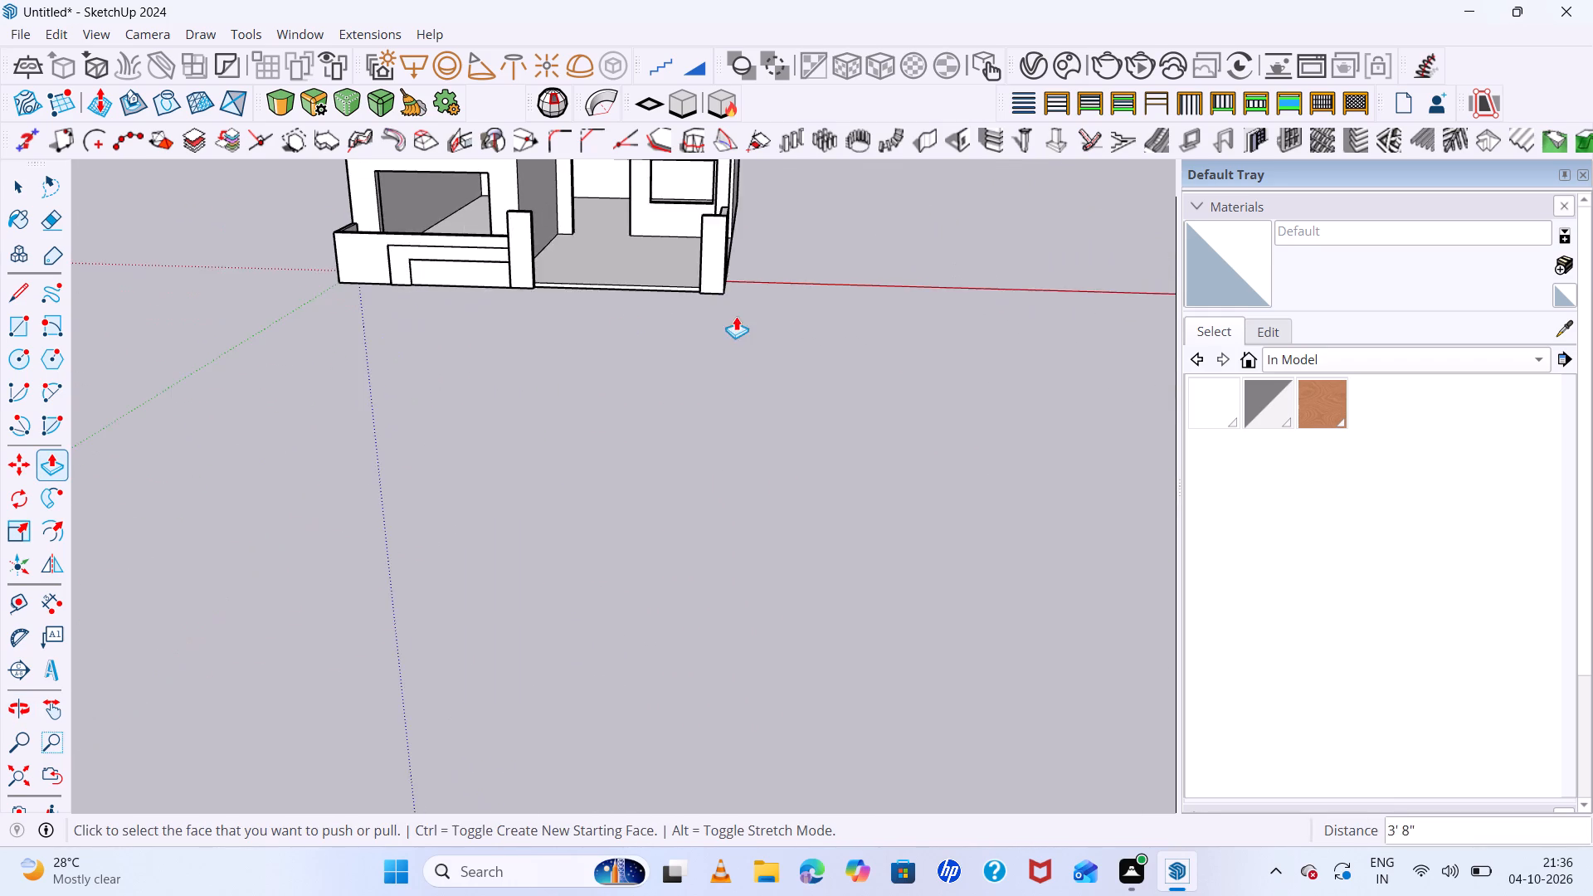
{"action": "middle_click_drag", "start_coordinate": [729, 317], "coordinate": [12, 366]}
{"action": "scroll", "coordinate": [541, 369], "scroll_direction": "up", "scroll_amount": 6}
{"action": "scroll", "coordinate": [787, 413], "scroll_direction": "up", "scroll_amount": 5}
{"action": "scroll", "coordinate": [503, 312], "scroll_direction": "down", "scroll_amount": 7}
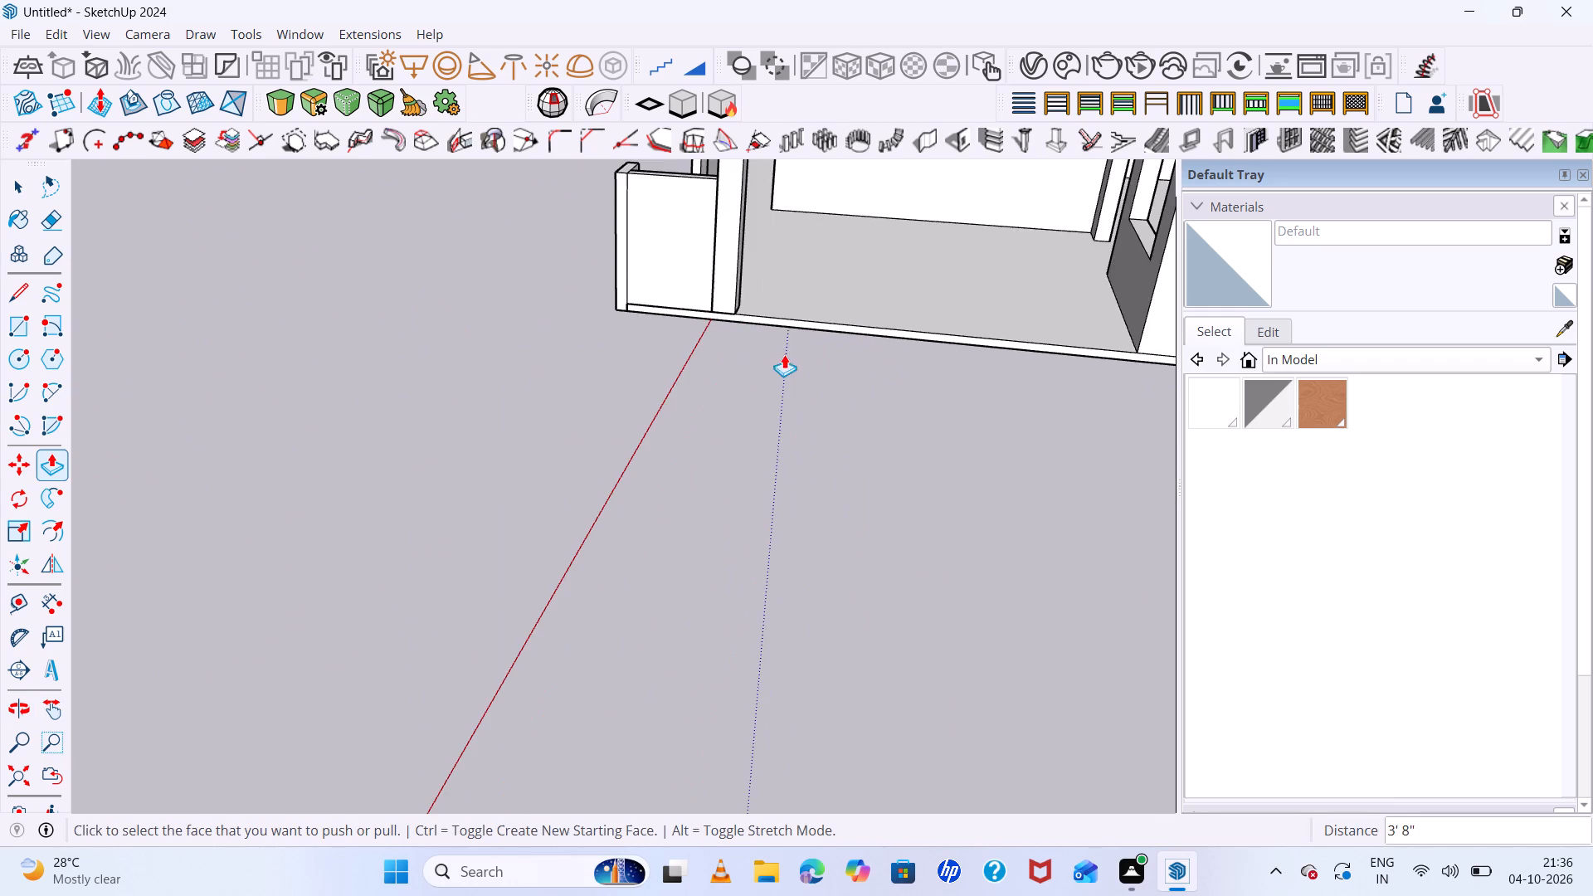
{"action": "middle_click_drag", "start_coordinate": [591, 476], "coordinate": [200, 565]}
{"action": "scroll", "coordinate": [719, 342], "scroll_direction": "up", "scroll_amount": 5}
{"action": "middle_click_drag", "start_coordinate": [651, 360], "coordinate": [747, 390]}
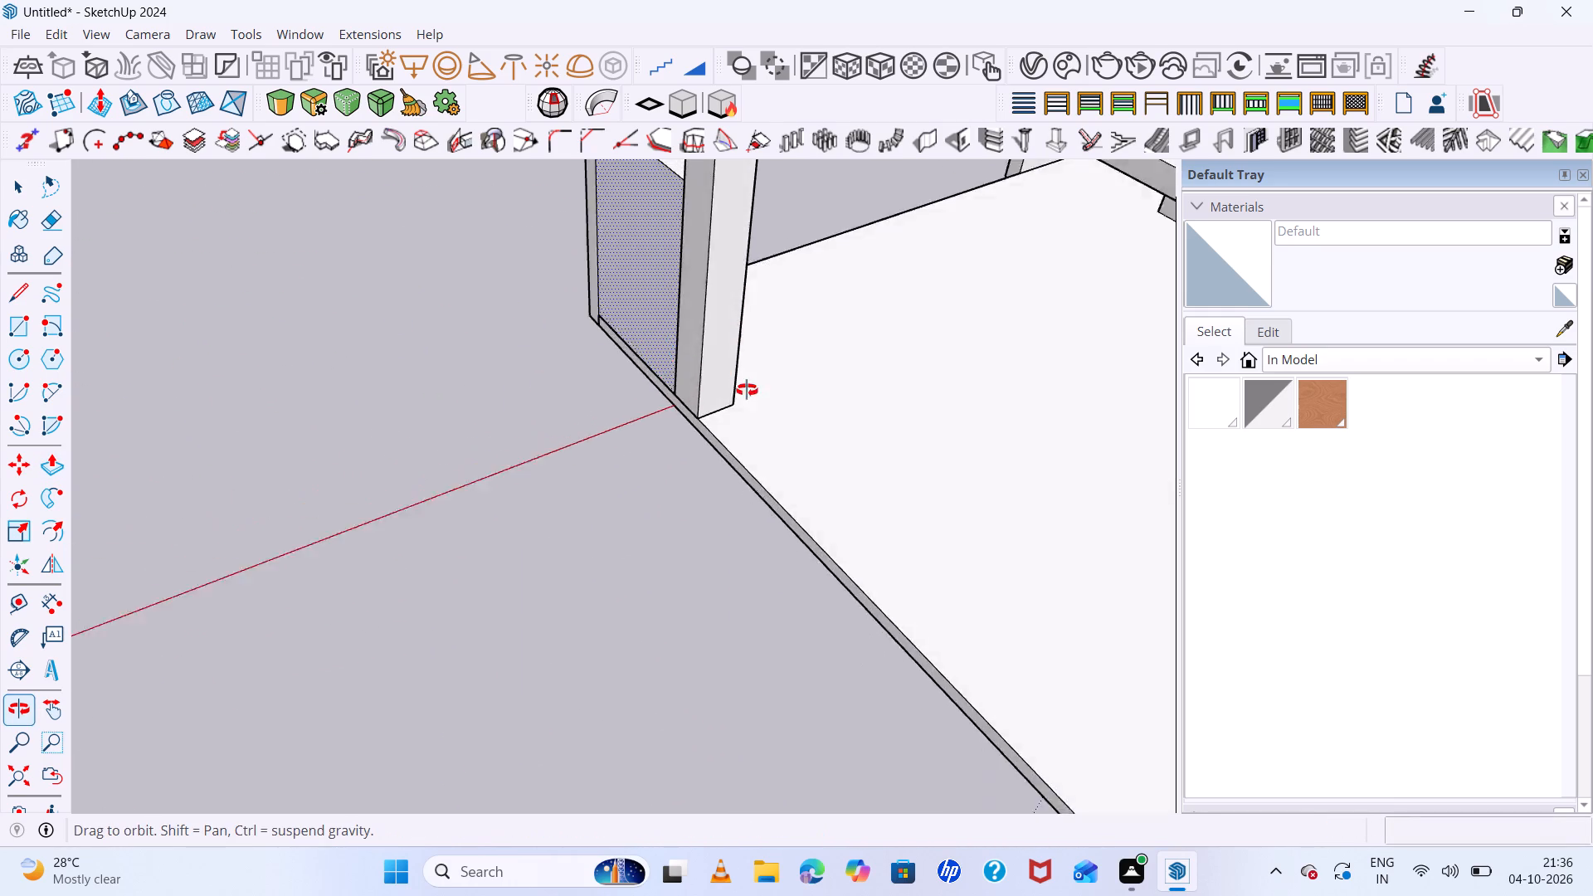
{"action": "middle_click_drag", "start_coordinate": [747, 390], "coordinate": [908, 408]}
{"action": "middle_click", "coordinate": [909, 408]}
{"action": "scroll", "coordinate": [910, 393], "scroll_direction": "up", "scroll_amount": 1}
{"action": "scroll", "coordinate": [669, 254], "scroll_direction": "down", "scroll_amount": 5}
{"action": "middle_click_drag", "start_coordinate": [753, 386], "coordinate": [946, 450]}
{"action": "scroll", "coordinate": [553, 251], "scroll_direction": "down", "scroll_amount": 2}
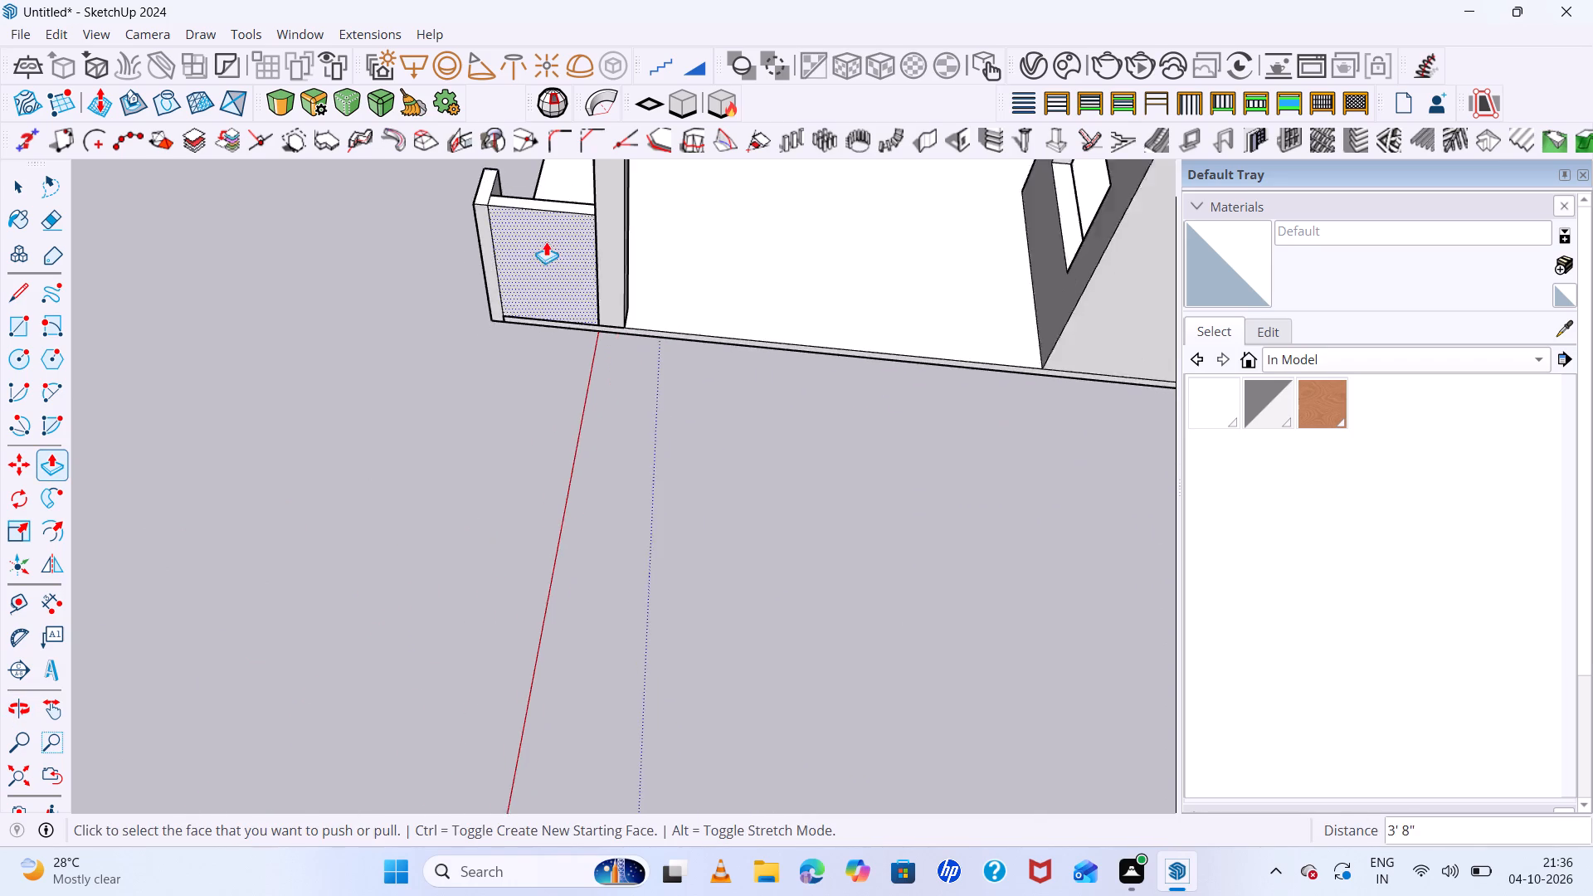
{"action": "scroll", "coordinate": [546, 241], "scroll_direction": "down", "scroll_amount": 2}
{"action": "key", "text": "space"}
{"action": "left_click", "coordinate": [539, 211]}
{"action": "scroll", "coordinate": [539, 211], "scroll_direction": "up", "scroll_amount": 5}
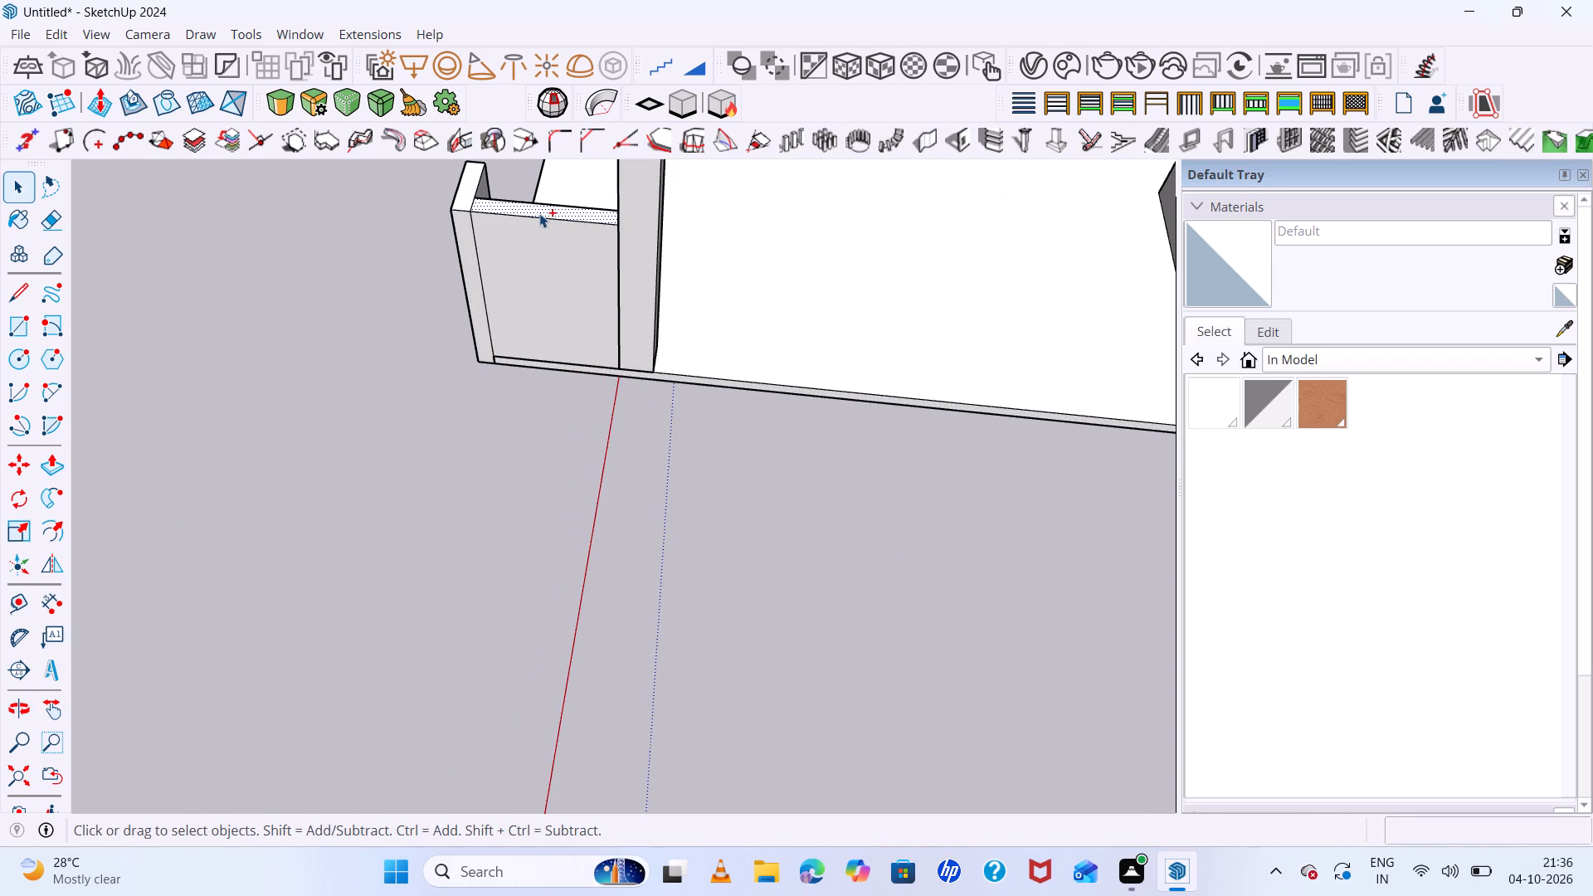
{"action": "key", "text": "ctrl+c"}
{"action": "key", "text": "ctrl+v"}
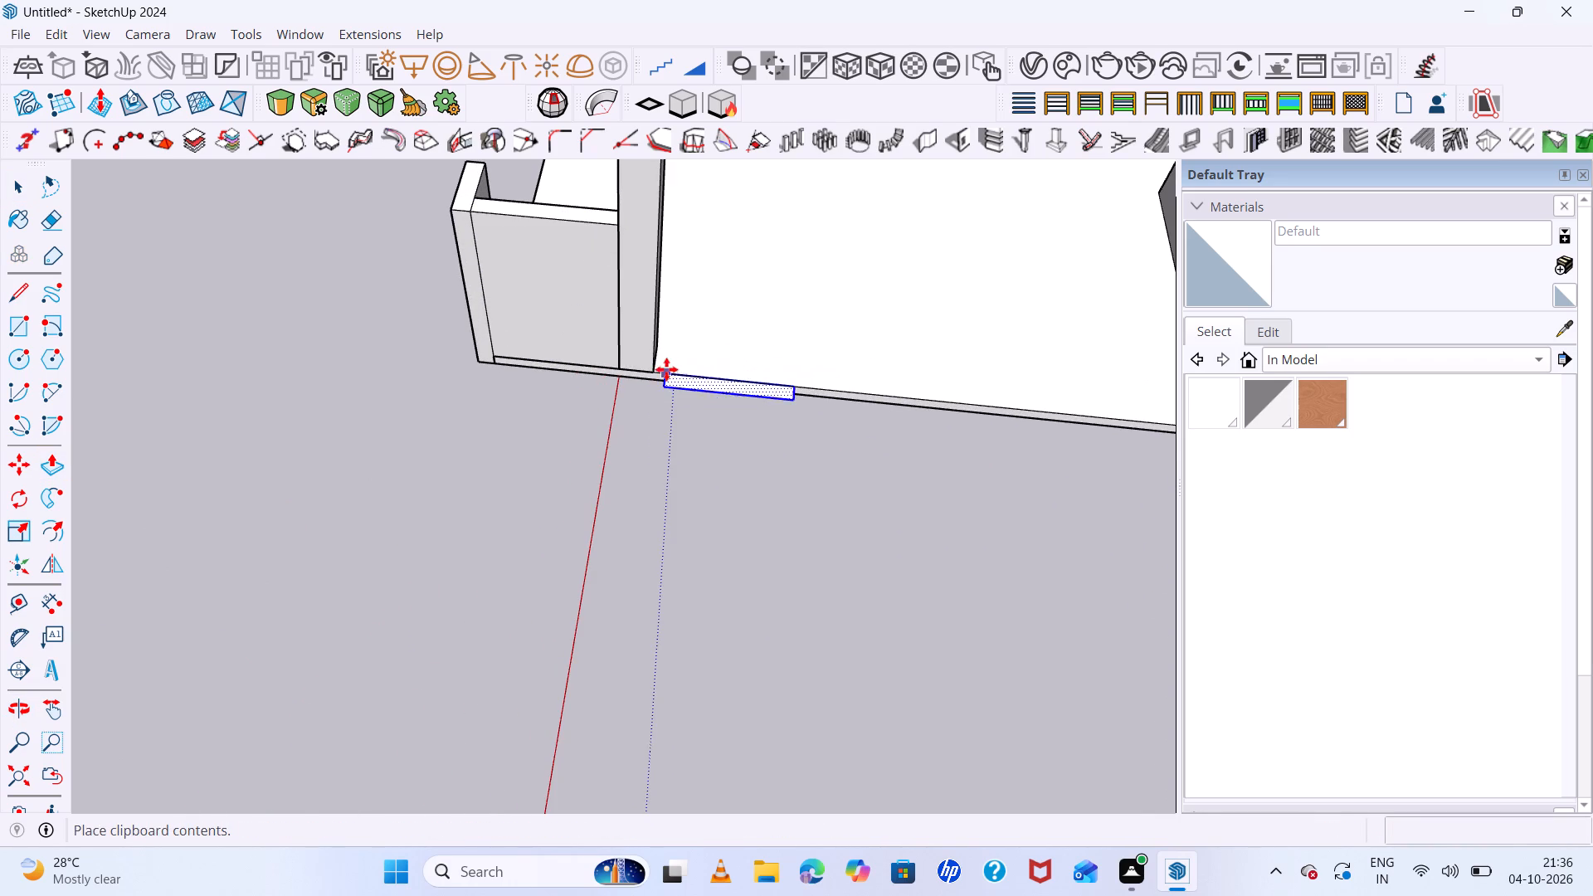
{"action": "scroll", "coordinate": [663, 357], "scroll_direction": "up", "scroll_amount": 11}
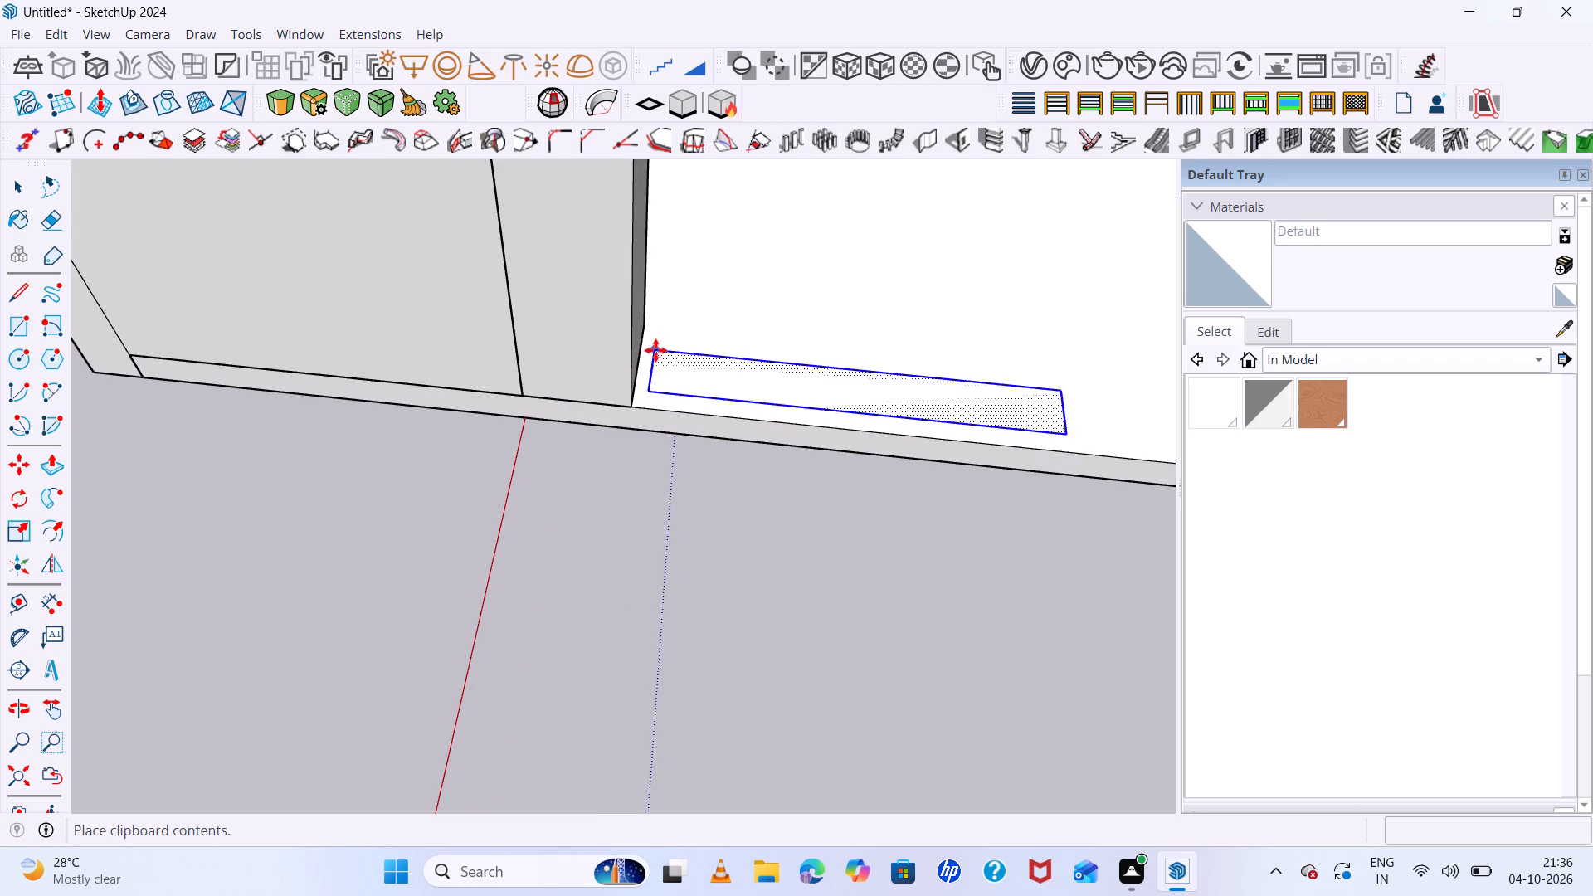
{"action": "left_click", "coordinate": [650, 352]}
Move the pasted strip by its near corner to the column's base corner on the floor's side edge.
{"action": "scroll", "coordinate": [653, 392], "scroll_direction": "up", "scroll_amount": 11}
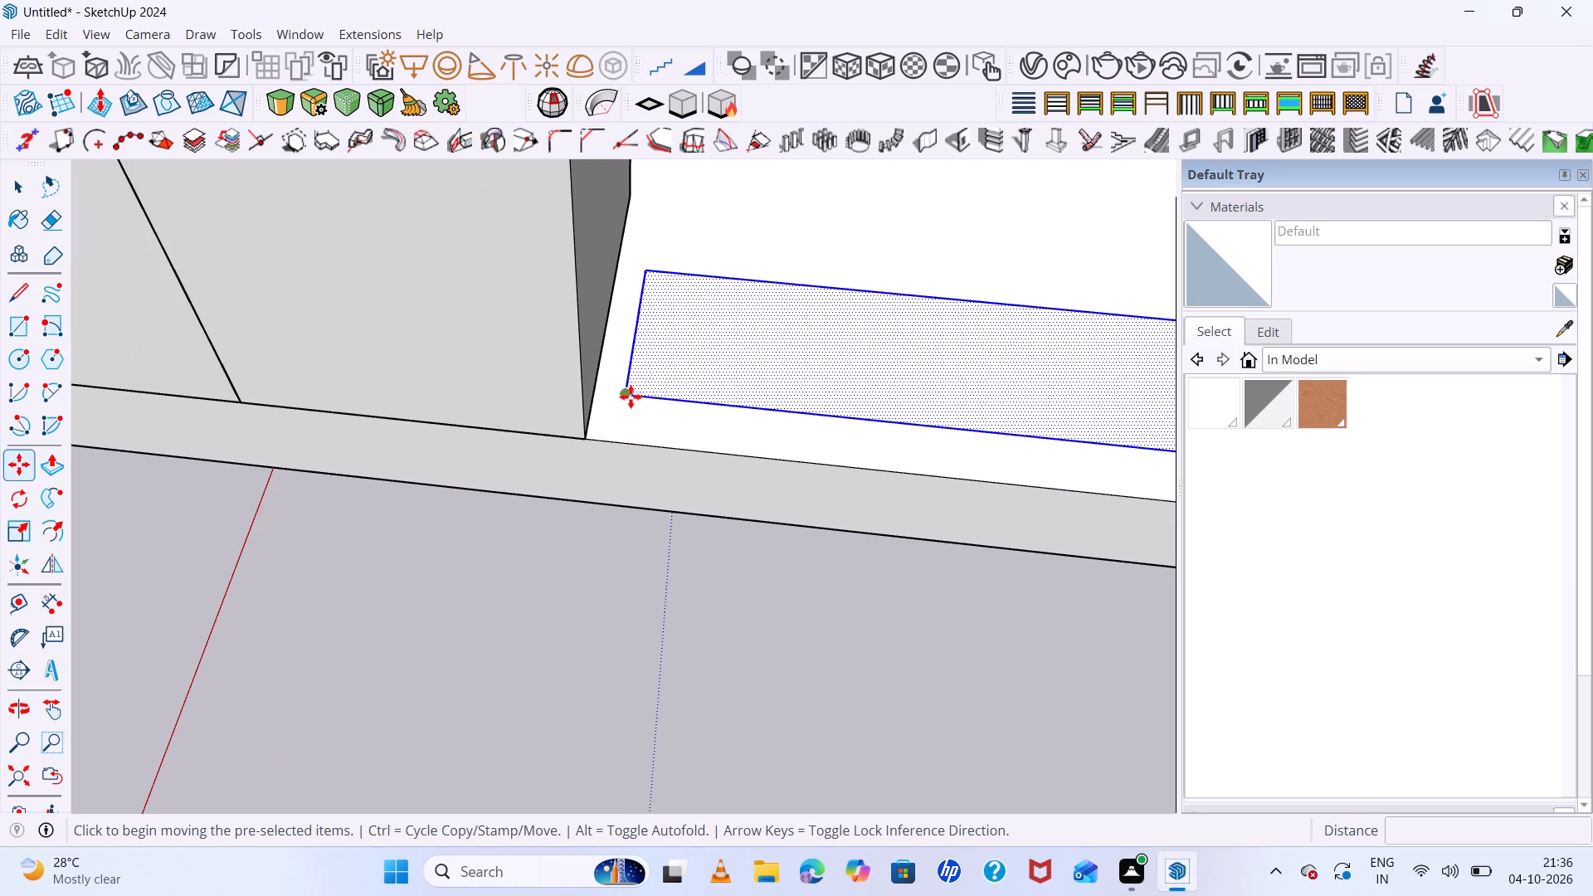
{"action": "left_click", "coordinate": [631, 397]}
{"action": "left_click", "coordinate": [589, 433]}
Push/Pull the strip beyond the corner column upward by 5' 7" to the top height of the adjoining low wall.
{"action": "scroll", "coordinate": [577, 373], "scroll_direction": "down", "scroll_amount": 11}
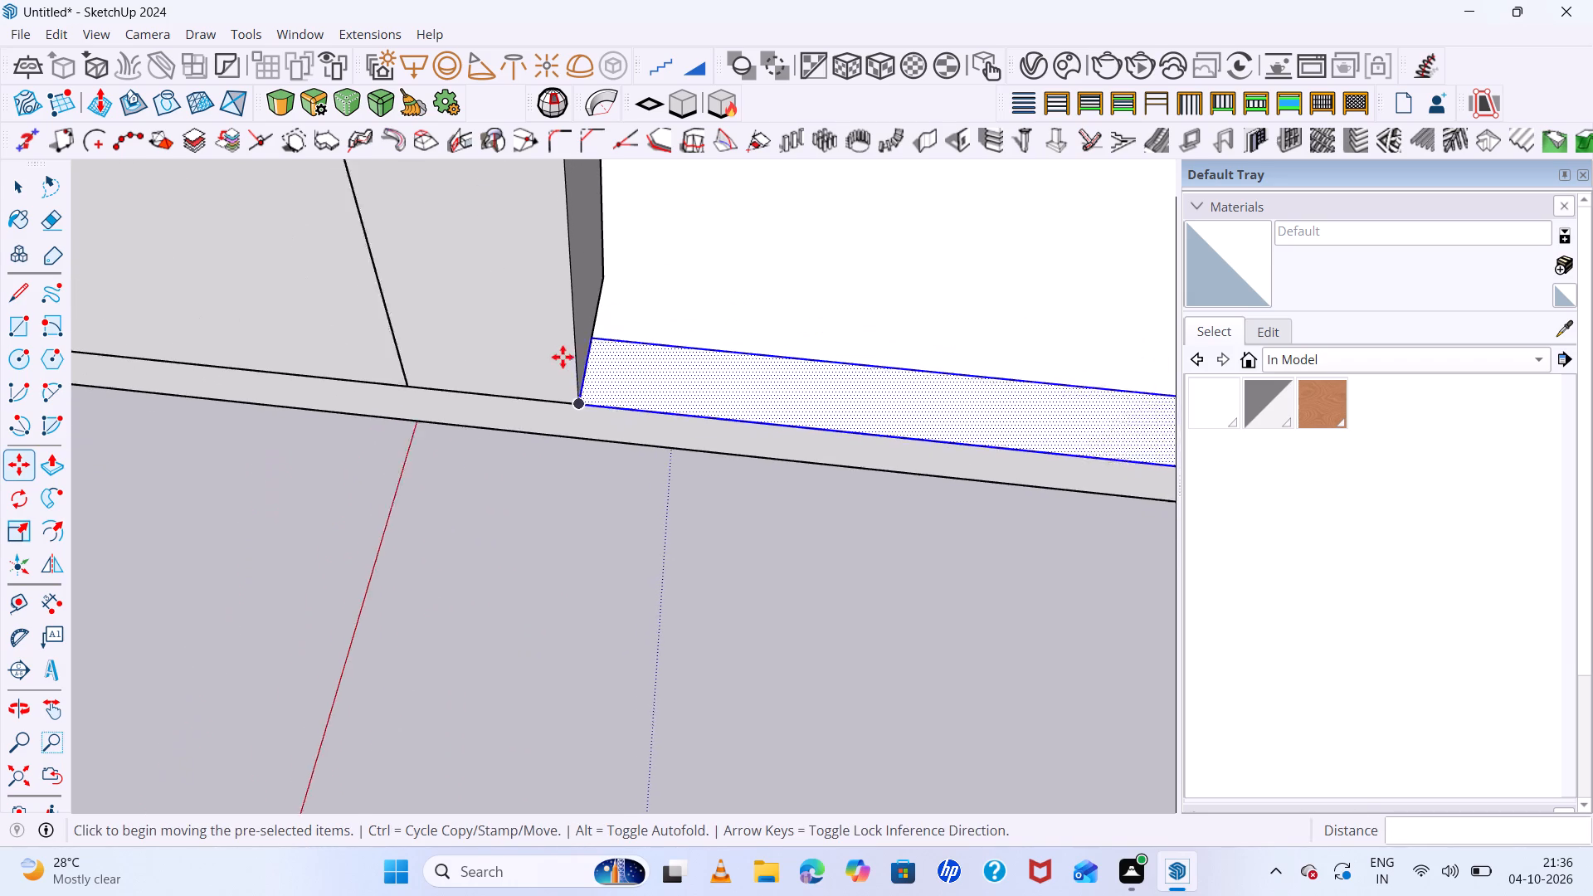
{"action": "scroll", "coordinate": [563, 357], "scroll_direction": "down", "scroll_amount": 2}
{"action": "key", "text": "space"}
{"action": "key", "text": "p"}
{"action": "left_click", "coordinate": [834, 387]}
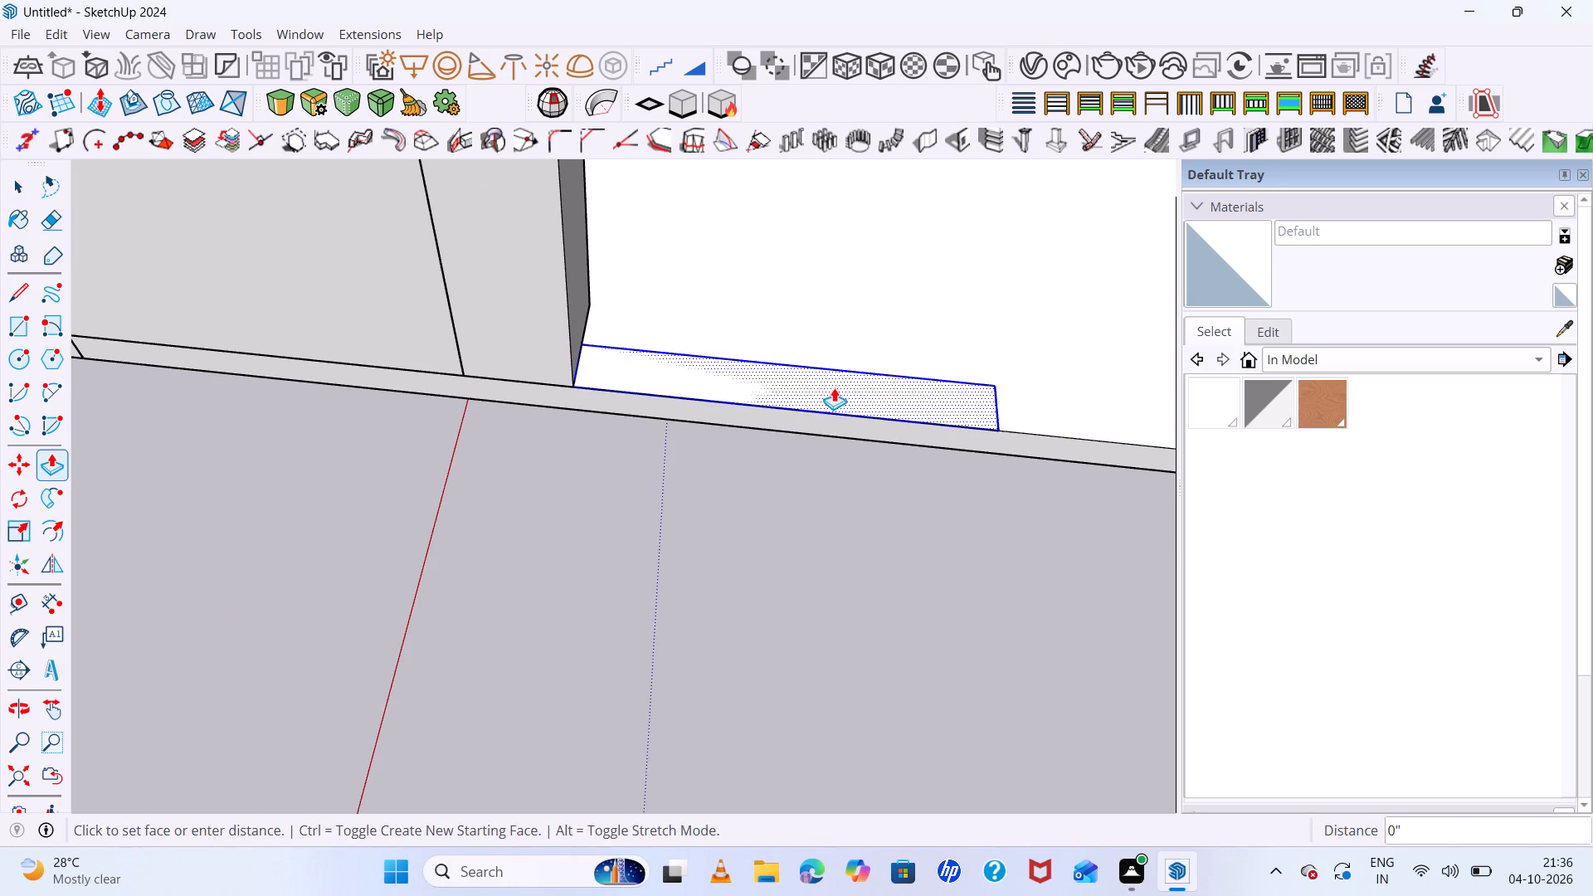
{"action": "left_click", "coordinate": [869, 392]}
{"action": "scroll", "coordinate": [877, 228], "scroll_direction": "down", "scroll_amount": 14}
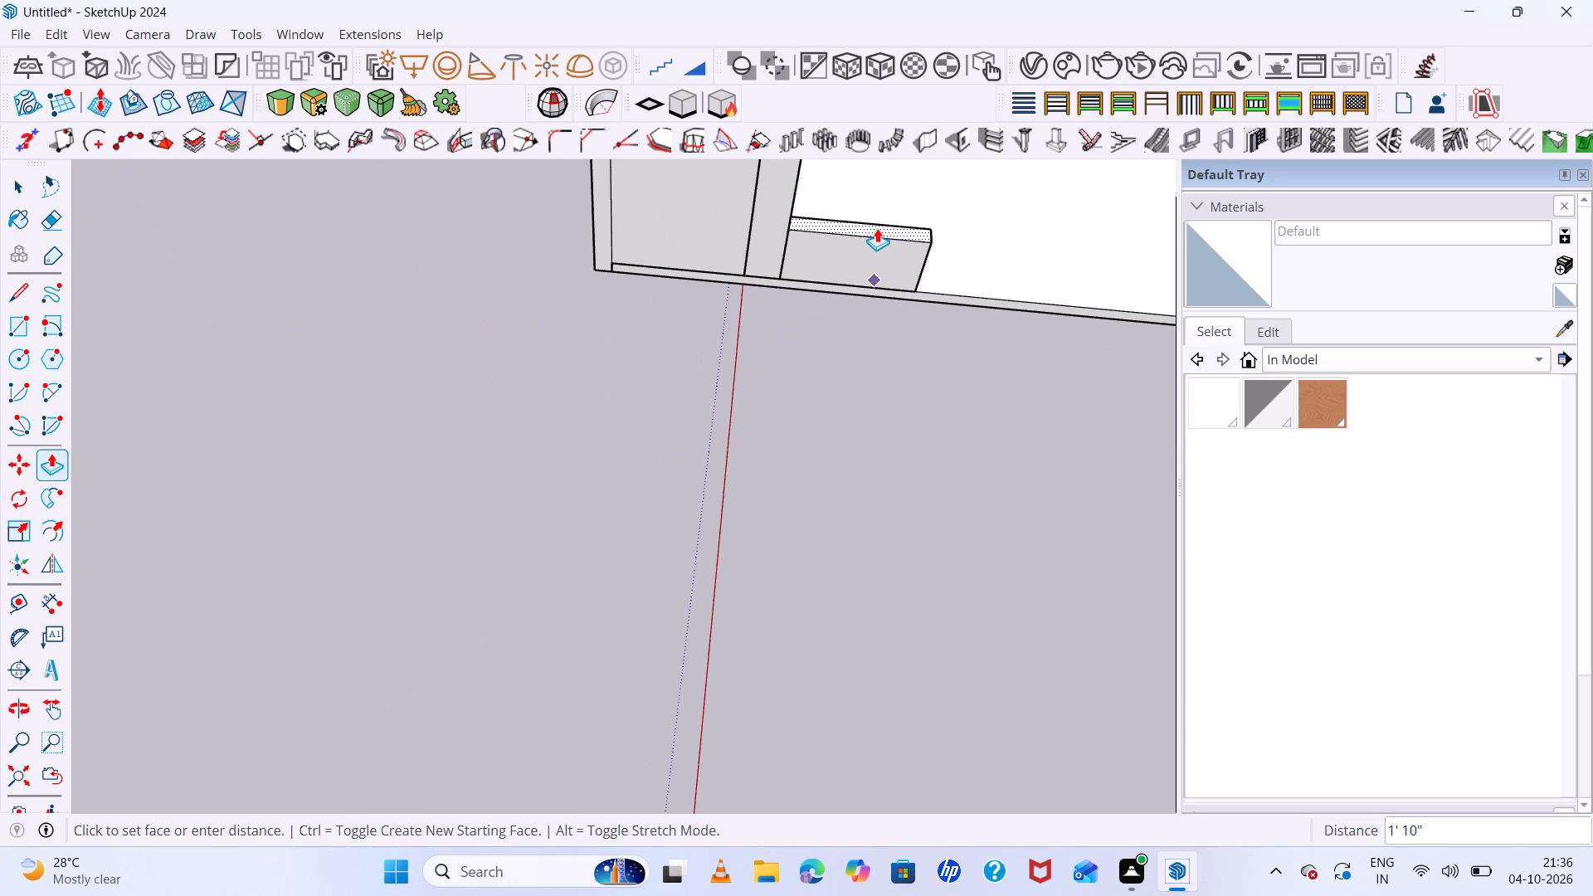
{"action": "scroll", "coordinate": [869, 202], "scroll_direction": "down", "scroll_amount": 12}
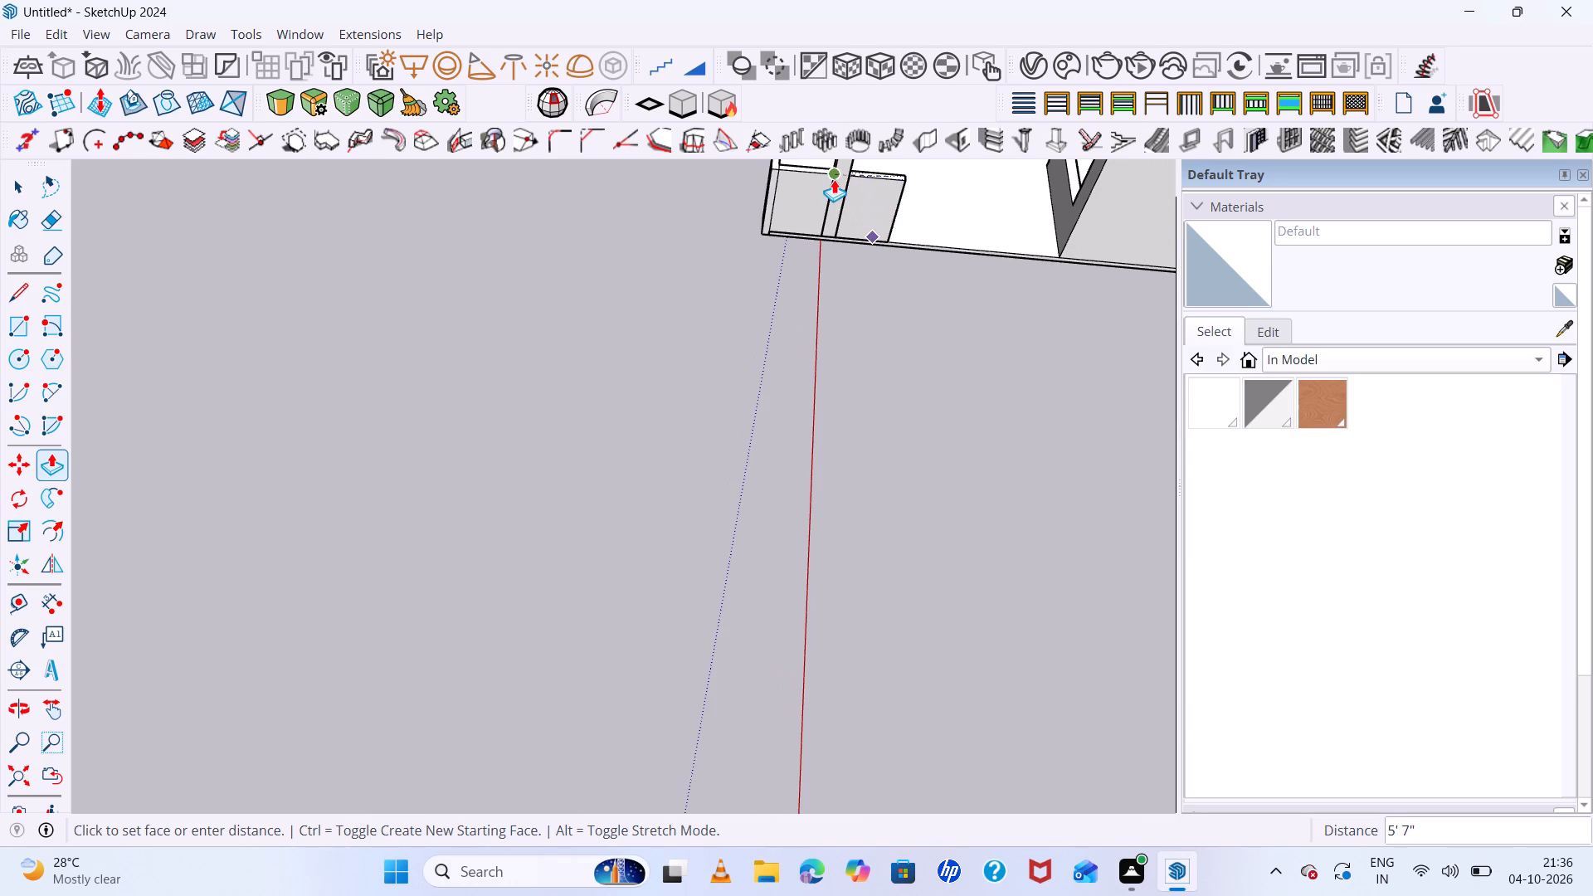
{"action": "left_click", "coordinate": [833, 178]}
Push/Pull the end face of the new side wall a short way along the floor's edge toward the house.
{"action": "middle_click_drag", "start_coordinate": [921, 228], "coordinate": [512, 137]}
{"action": "middle_click", "coordinate": [505, 139]}
{"action": "scroll", "coordinate": [811, 290], "scroll_direction": "down", "scroll_amount": 7}
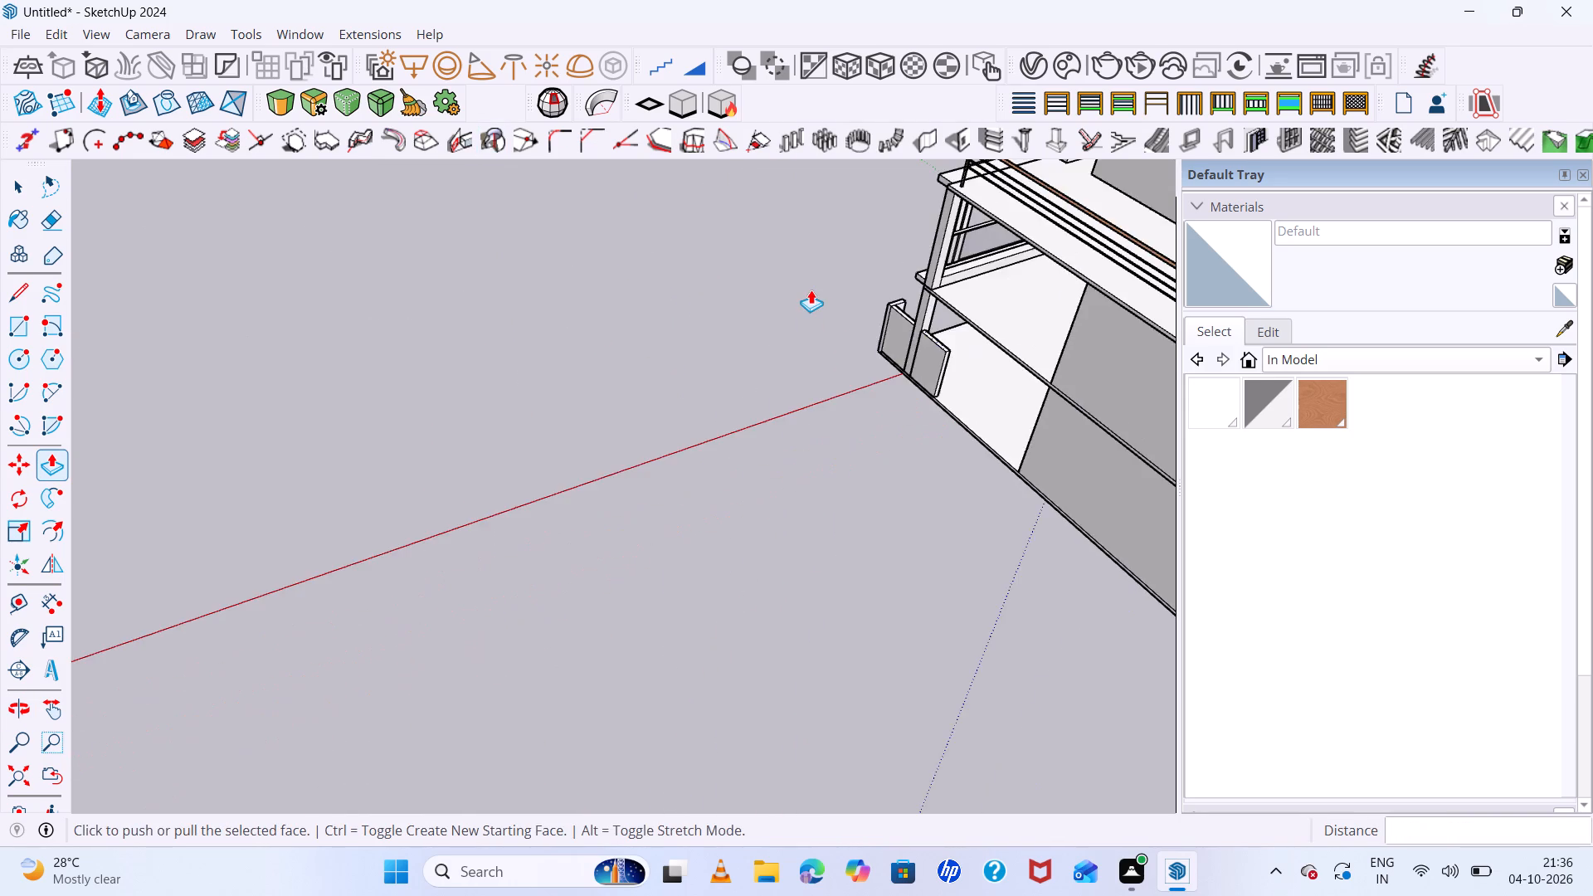
{"action": "scroll", "coordinate": [809, 287], "scroll_direction": "down", "scroll_amount": 6}
{"action": "scroll", "coordinate": [1002, 380], "scroll_direction": "up", "scroll_amount": 5}
{"action": "middle_click_drag", "start_coordinate": [988, 397], "coordinate": [1183, 370]}
{"action": "scroll", "coordinate": [911, 304], "scroll_direction": "up", "scroll_amount": 5}
{"action": "middle_click_drag", "start_coordinate": [955, 384], "coordinate": [1006, 385]}
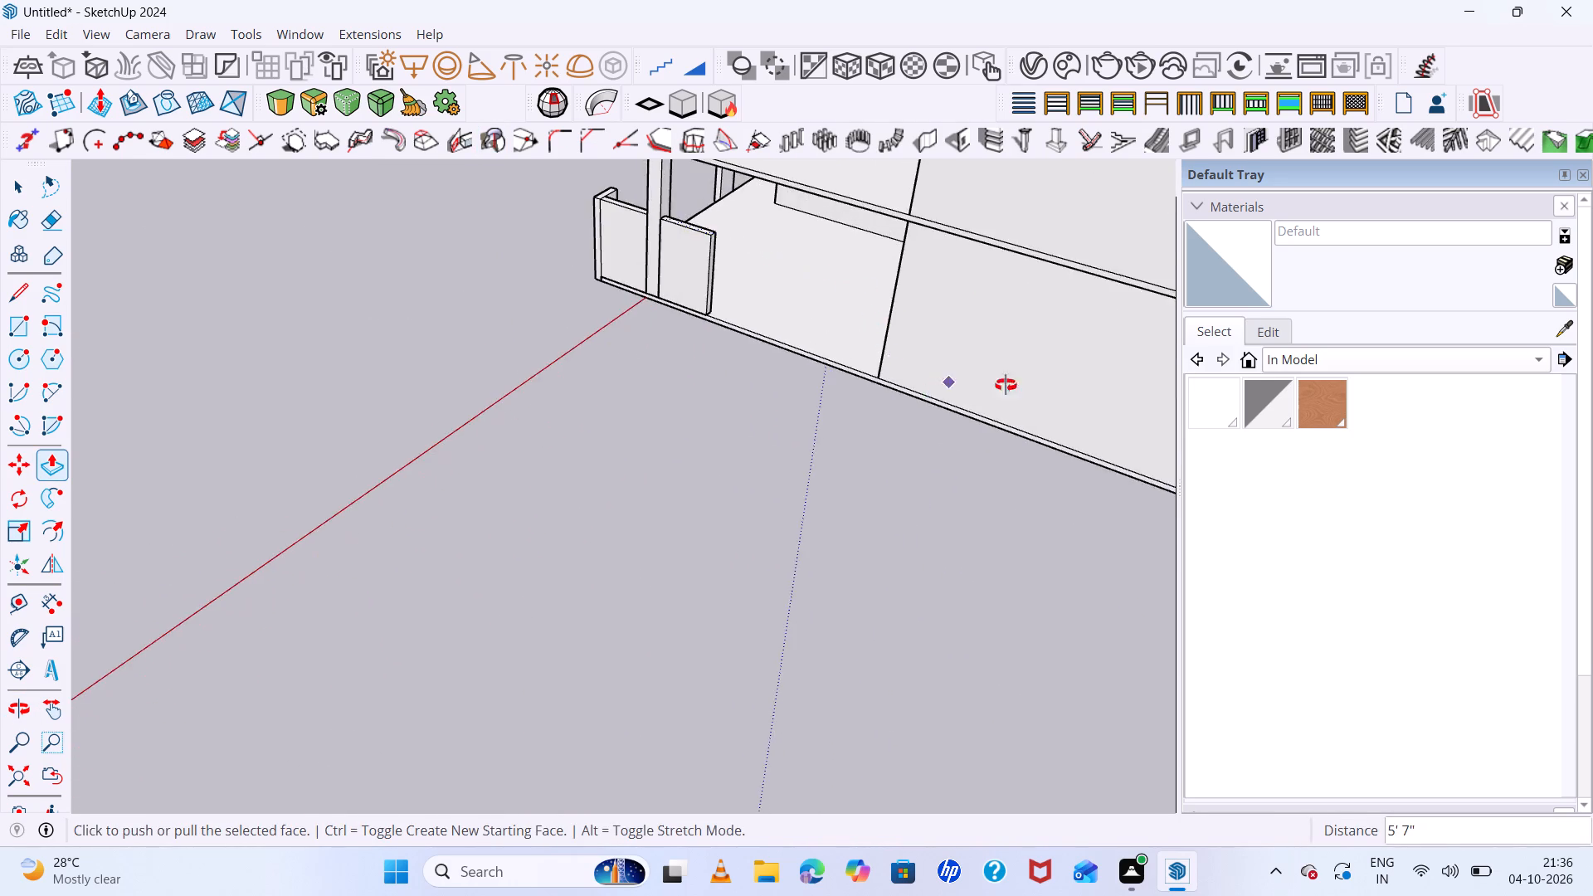
{"action": "middle_click_drag", "start_coordinate": [1006, 385], "coordinate": [1046, 218]}
{"action": "scroll", "coordinate": [777, 256], "scroll_direction": "up", "scroll_amount": 11}
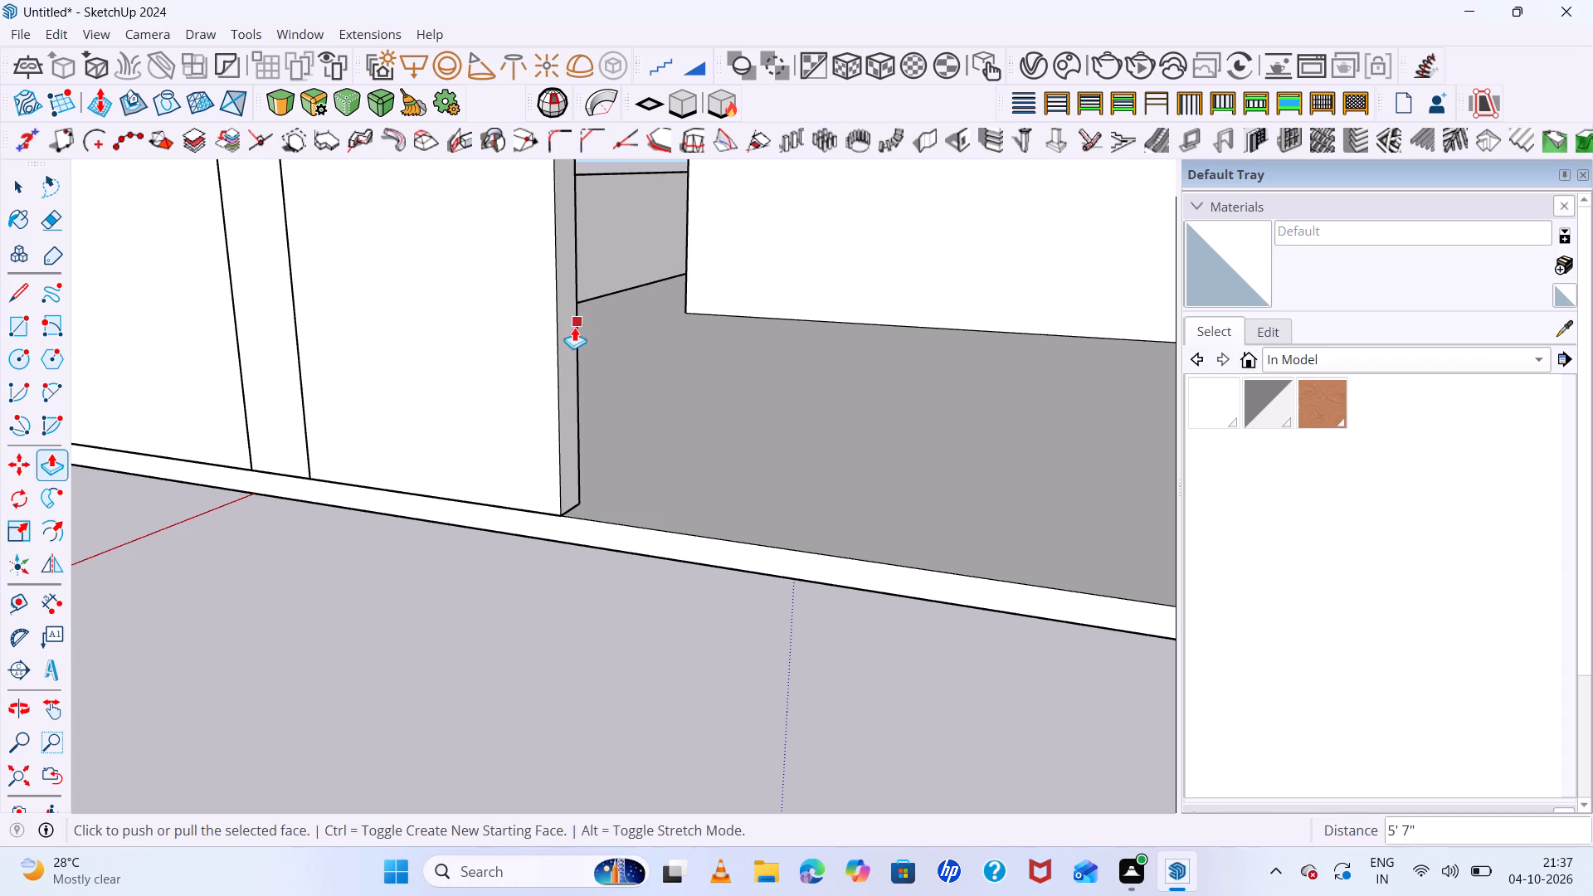
{"action": "key", "text": "space"}
{"action": "left_click", "coordinate": [573, 327]}
{"action": "key", "text": "p"}
{"action": "left_click_drag", "start_coordinate": [572, 331], "coordinate": [581, 343]}
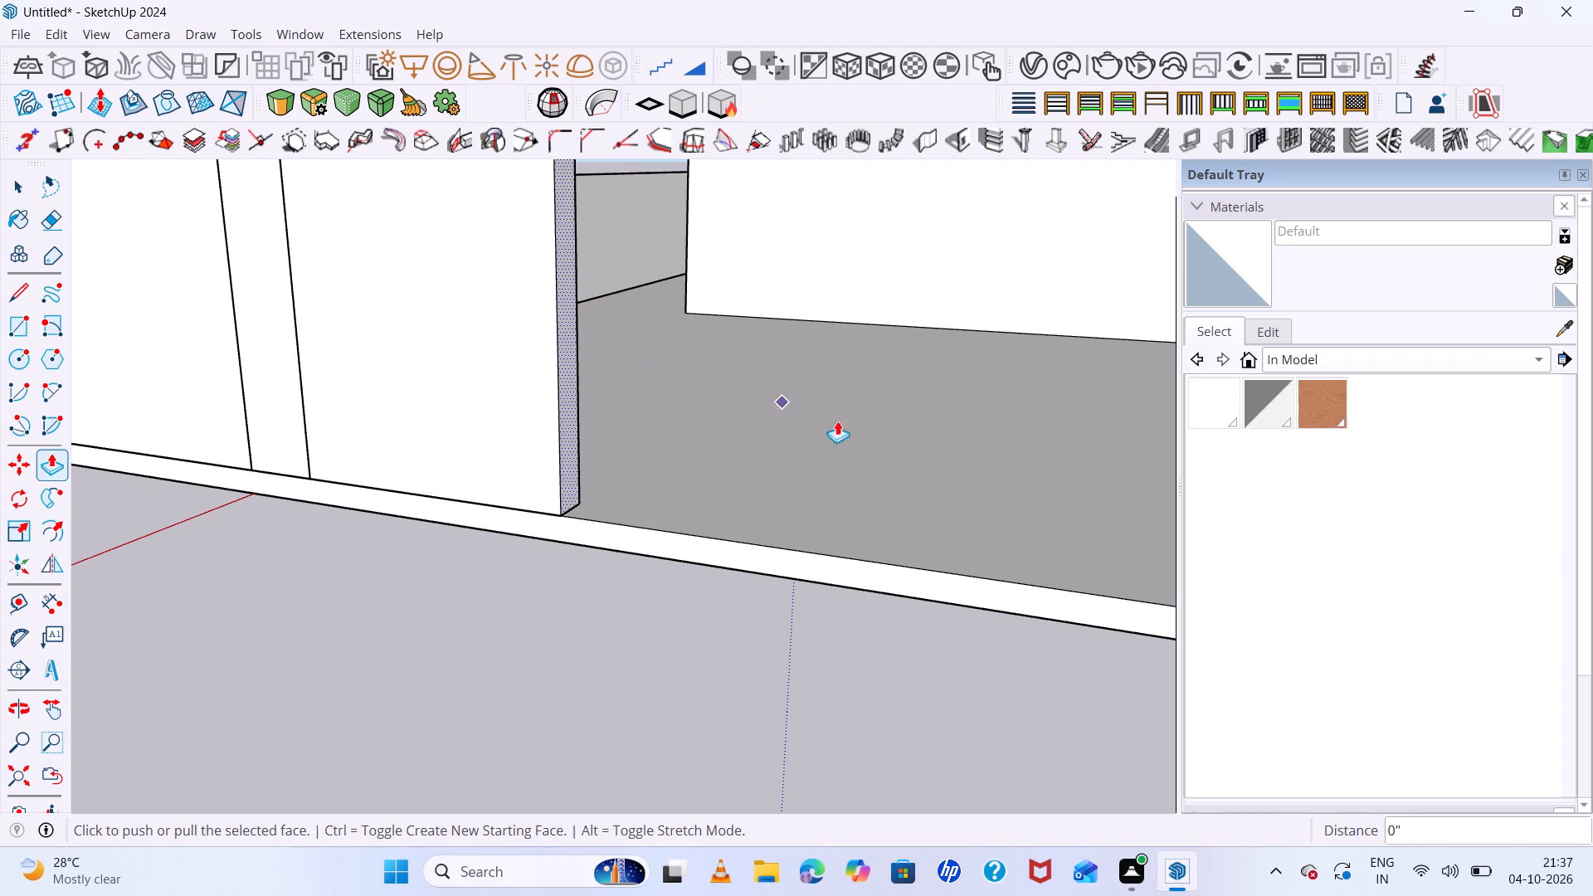
{"action": "left_click", "coordinate": [570, 465]}
{"action": "key", "text": "space"}
{"action": "left_click", "coordinate": [567, 485]}
{"action": "key", "text": "p"}
{"action": "left_click_drag", "start_coordinate": [567, 485], "coordinate": [598, 496]}
{"action": "left_click", "coordinate": [587, 486]}
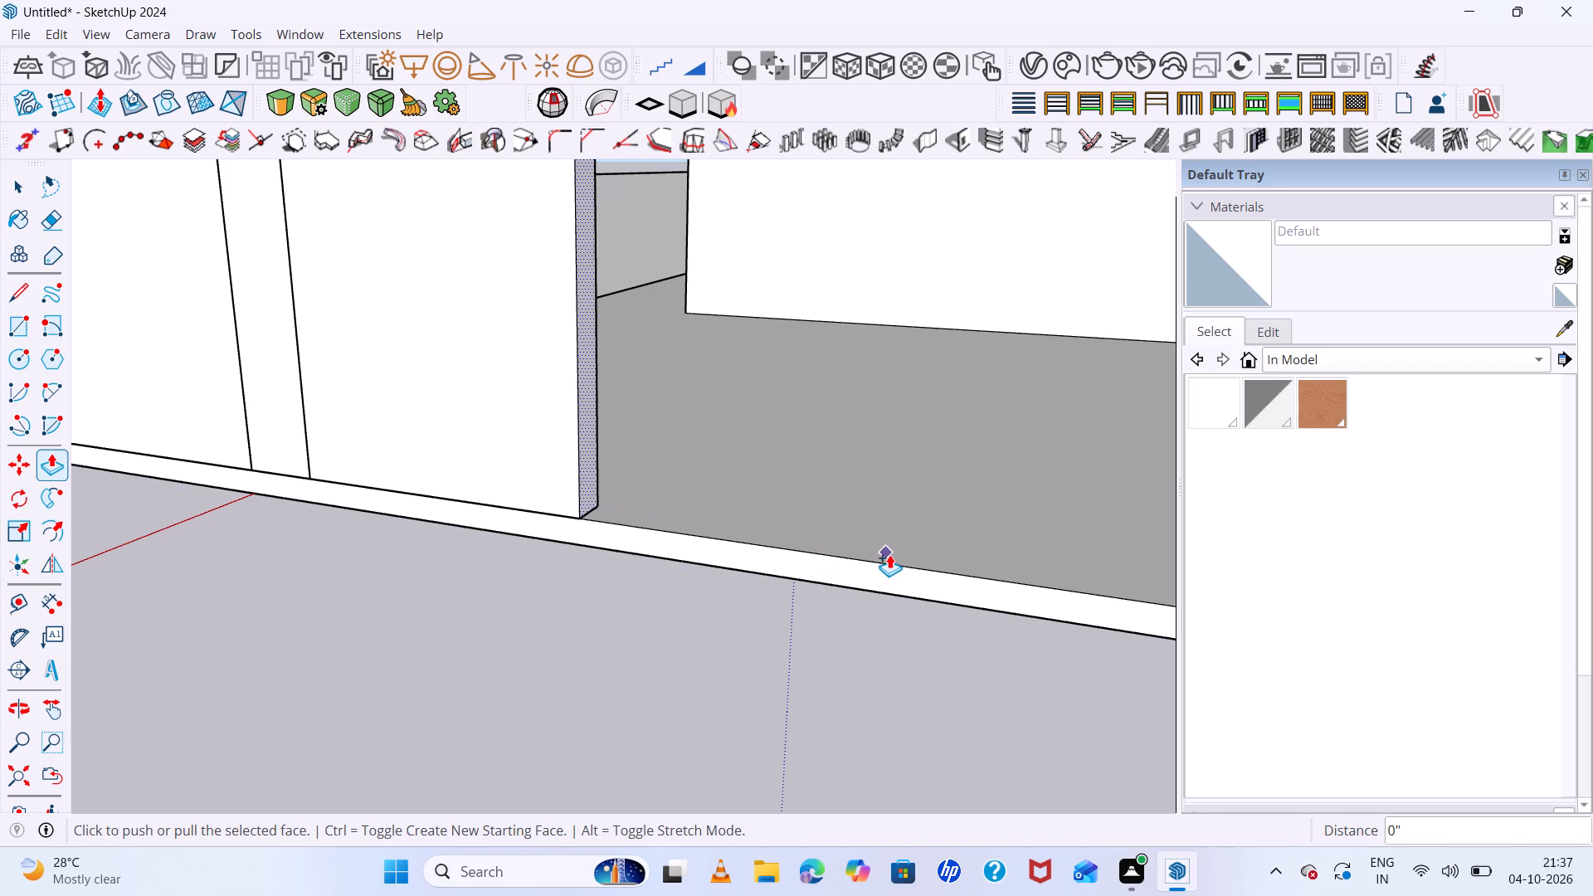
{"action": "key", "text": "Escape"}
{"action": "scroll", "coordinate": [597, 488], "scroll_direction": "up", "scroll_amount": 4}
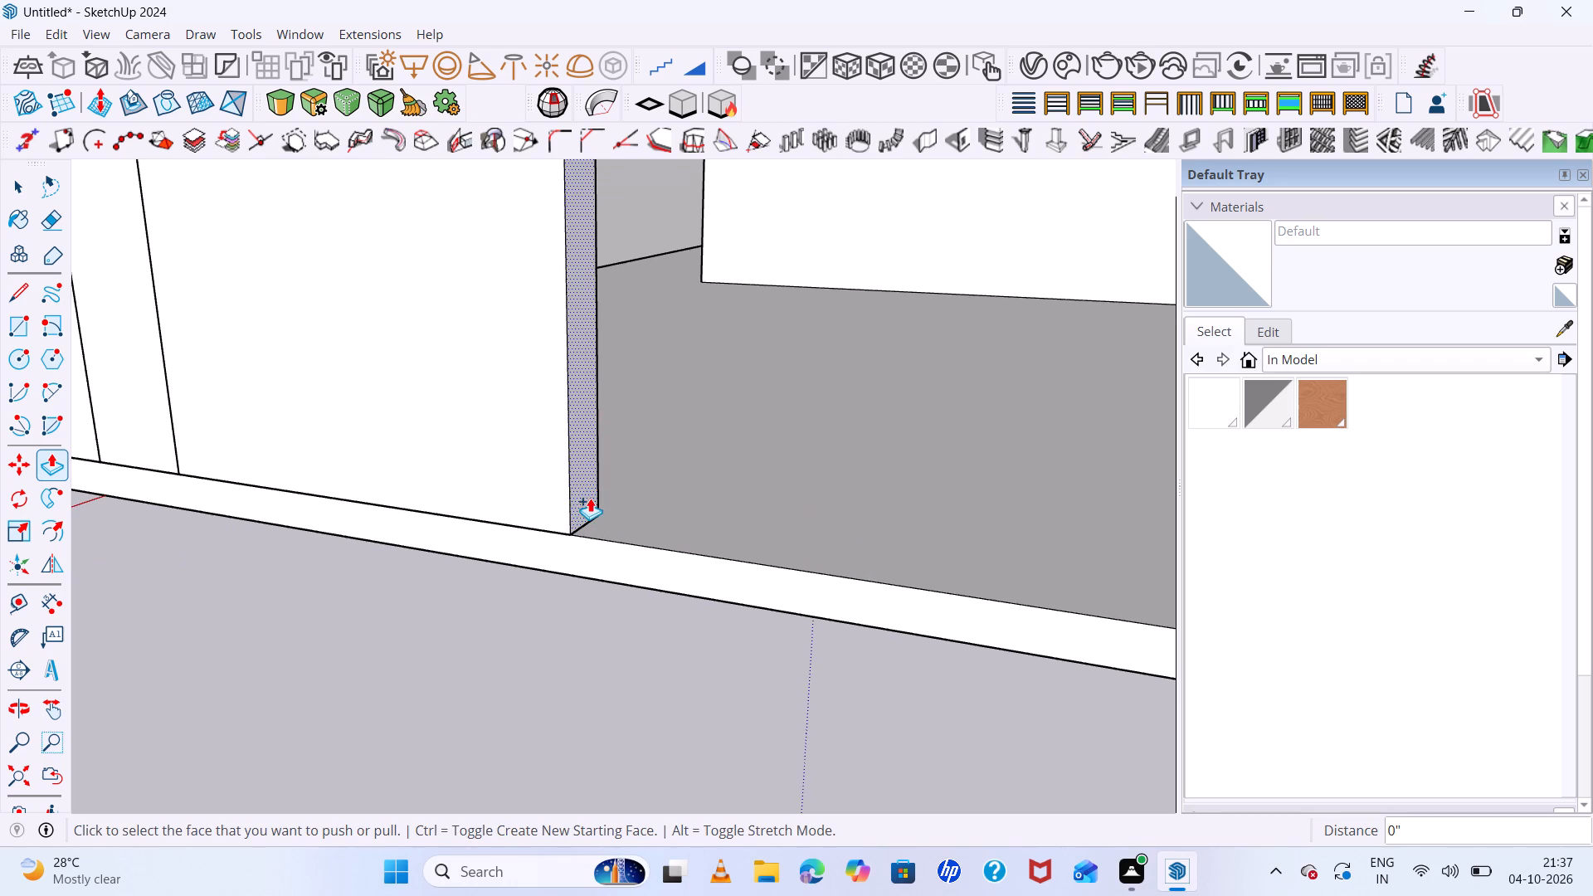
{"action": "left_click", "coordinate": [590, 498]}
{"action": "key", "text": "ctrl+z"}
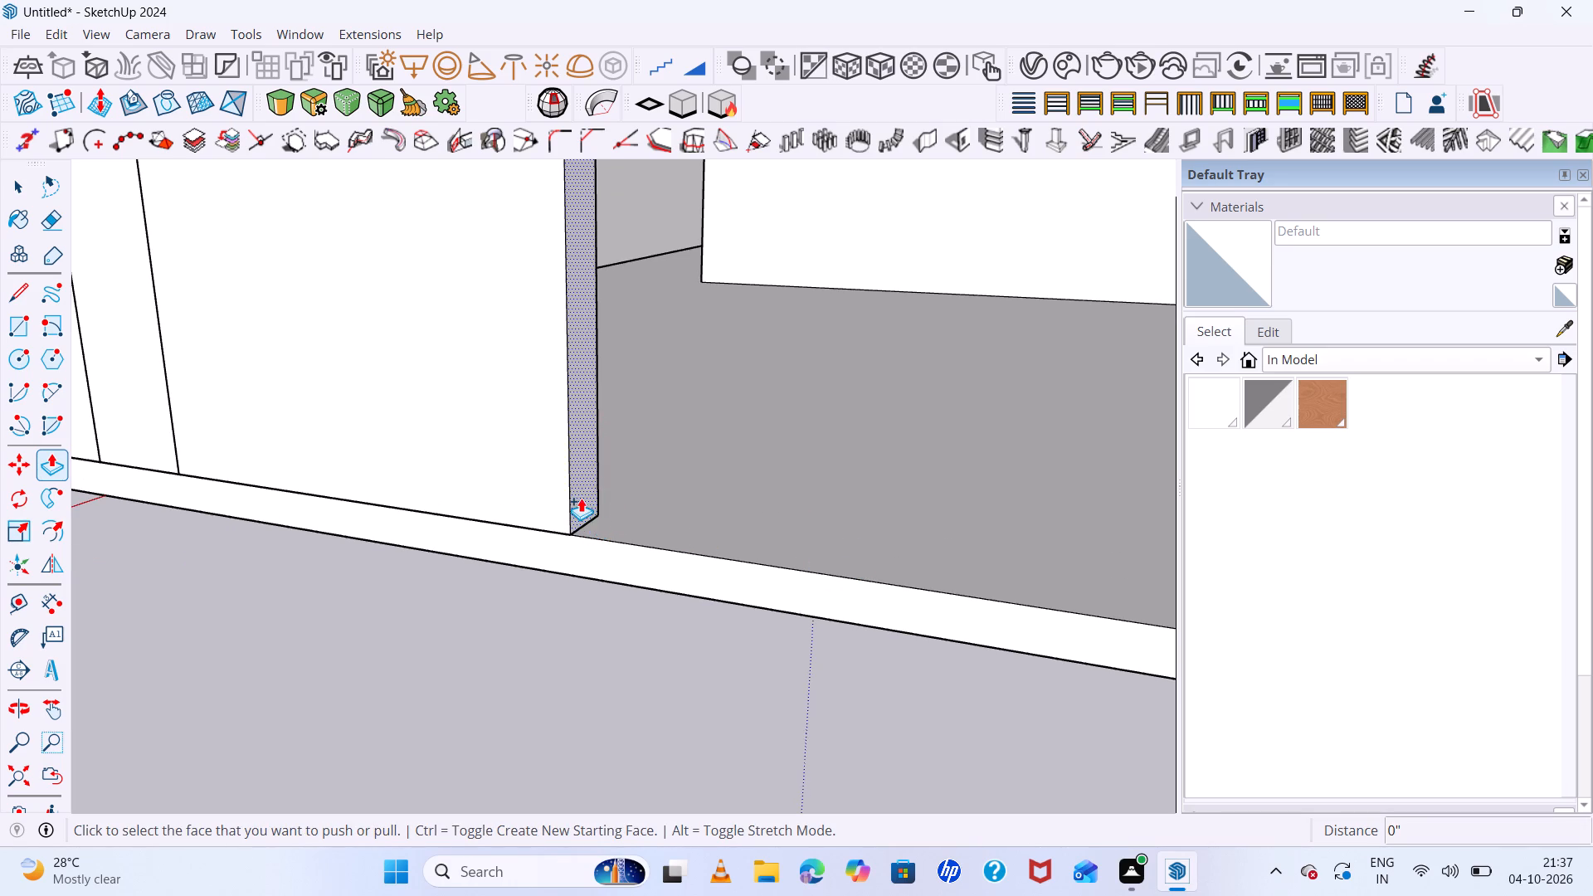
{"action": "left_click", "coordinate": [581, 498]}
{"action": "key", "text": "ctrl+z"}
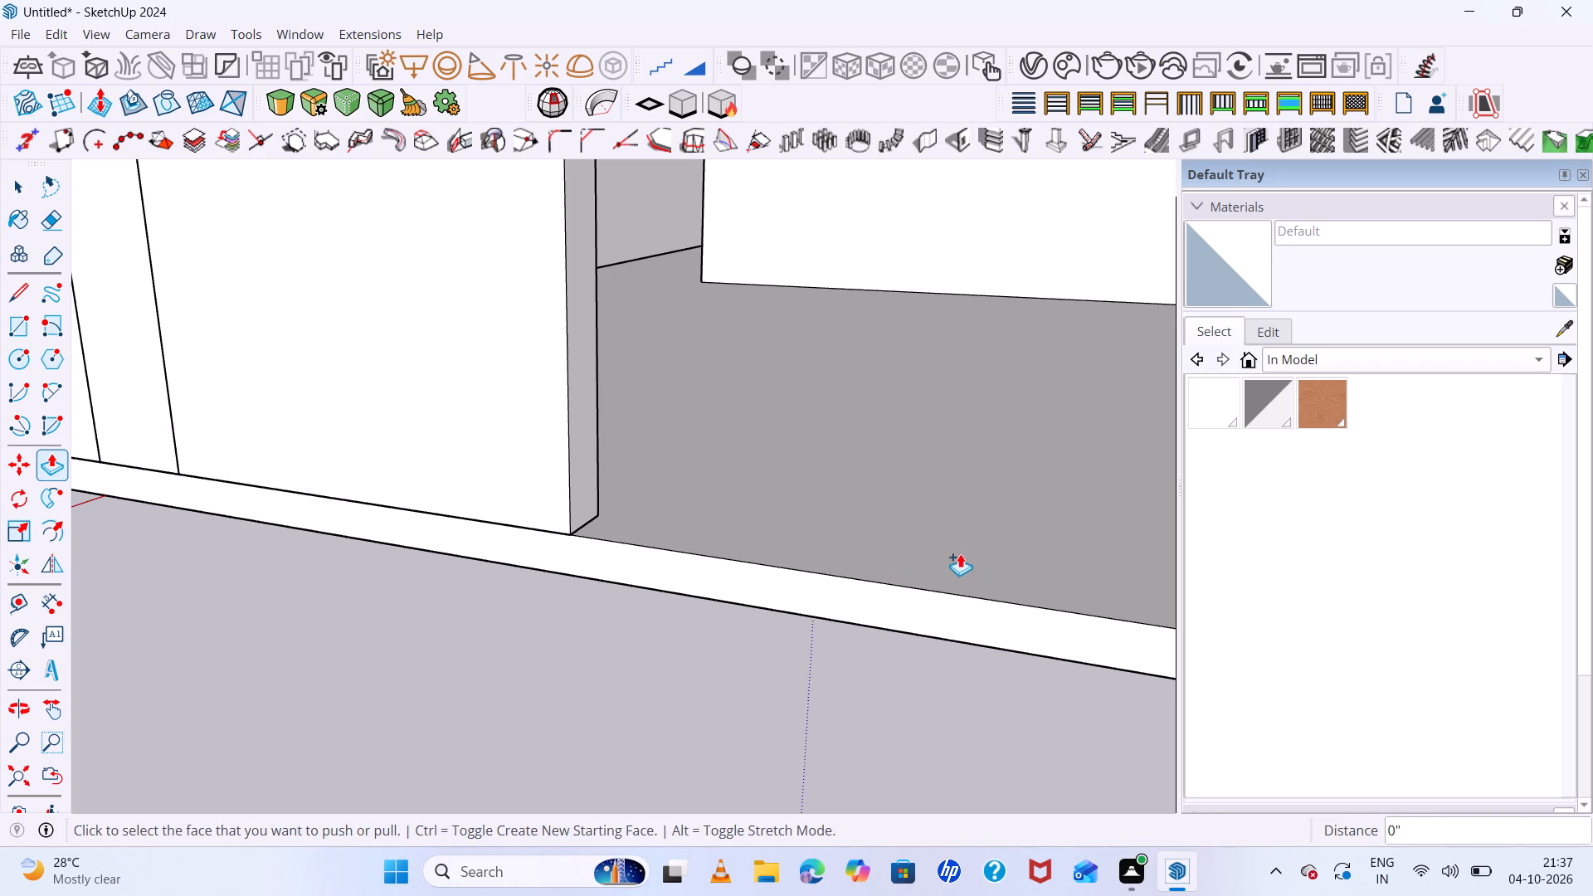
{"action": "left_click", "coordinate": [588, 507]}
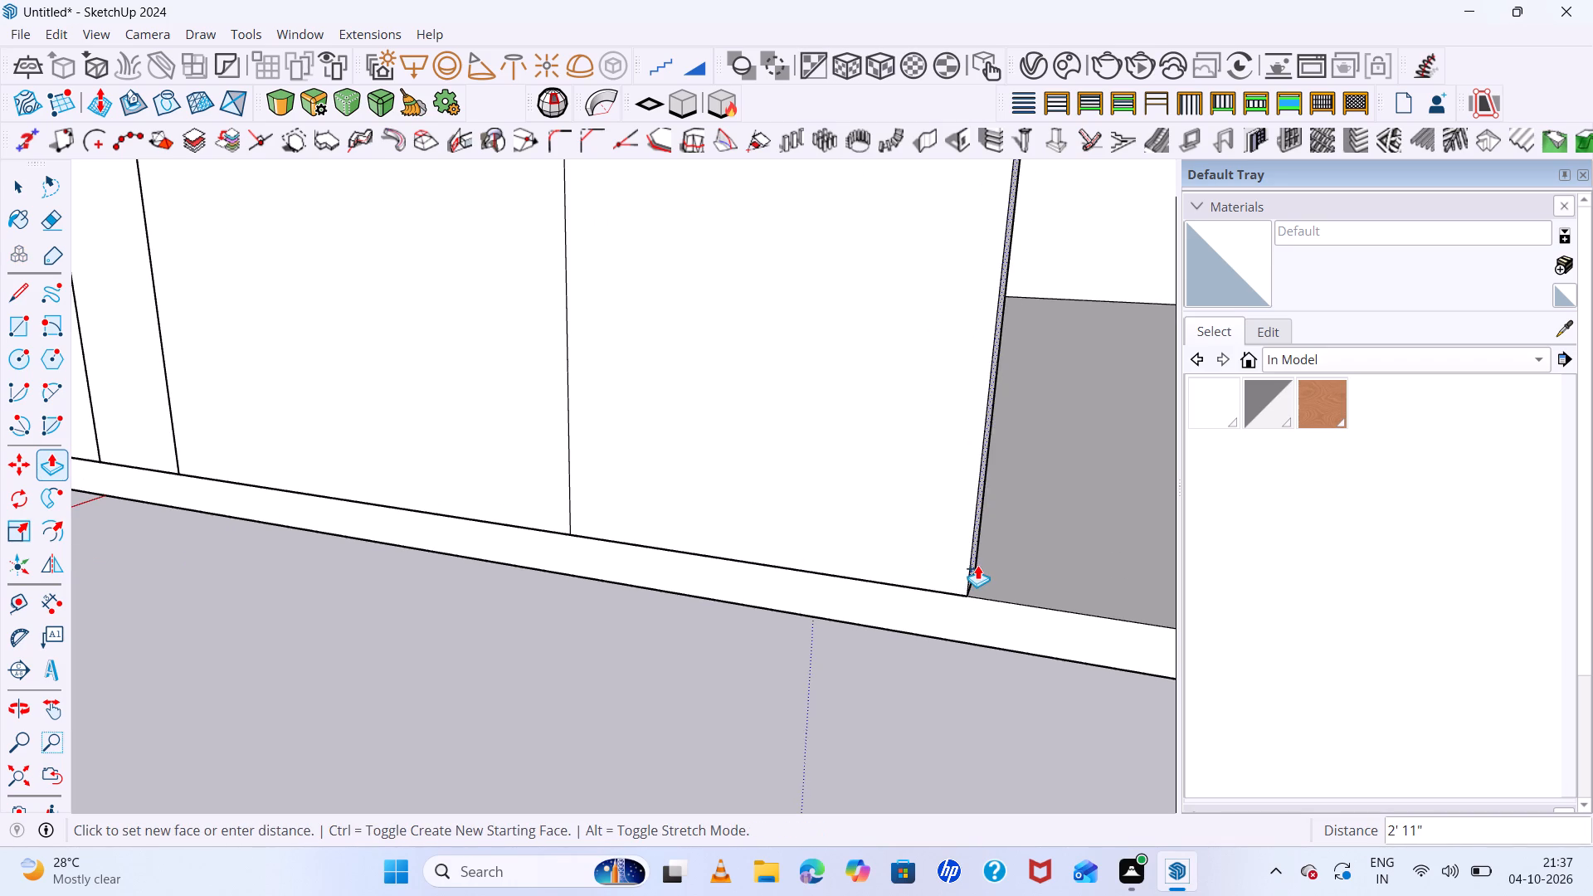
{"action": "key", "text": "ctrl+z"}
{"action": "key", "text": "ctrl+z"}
Push/Pull the side wall's end face as a new starting face about 11' 10" to the house wall's base corner.
{"action": "left_click", "coordinate": [577, 489]}
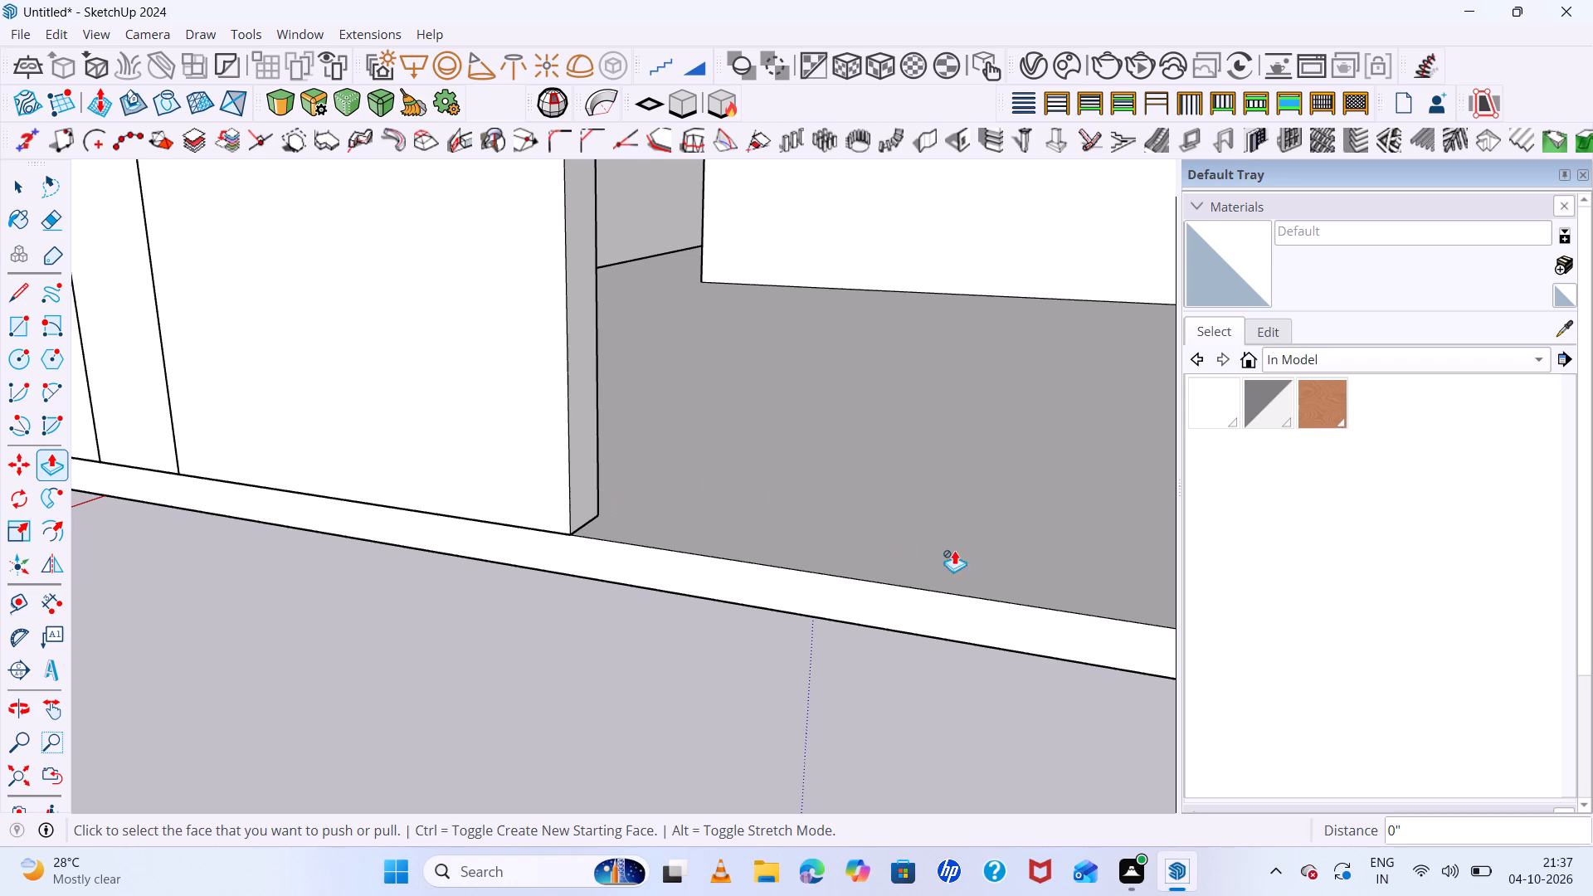
{"action": "left_click", "coordinate": [590, 496]}
{"action": "scroll", "coordinate": [1172, 578], "scroll_direction": "down", "scroll_amount": 7}
{"action": "scroll", "coordinate": [1028, 540], "scroll_direction": "down", "scroll_amount": 7}
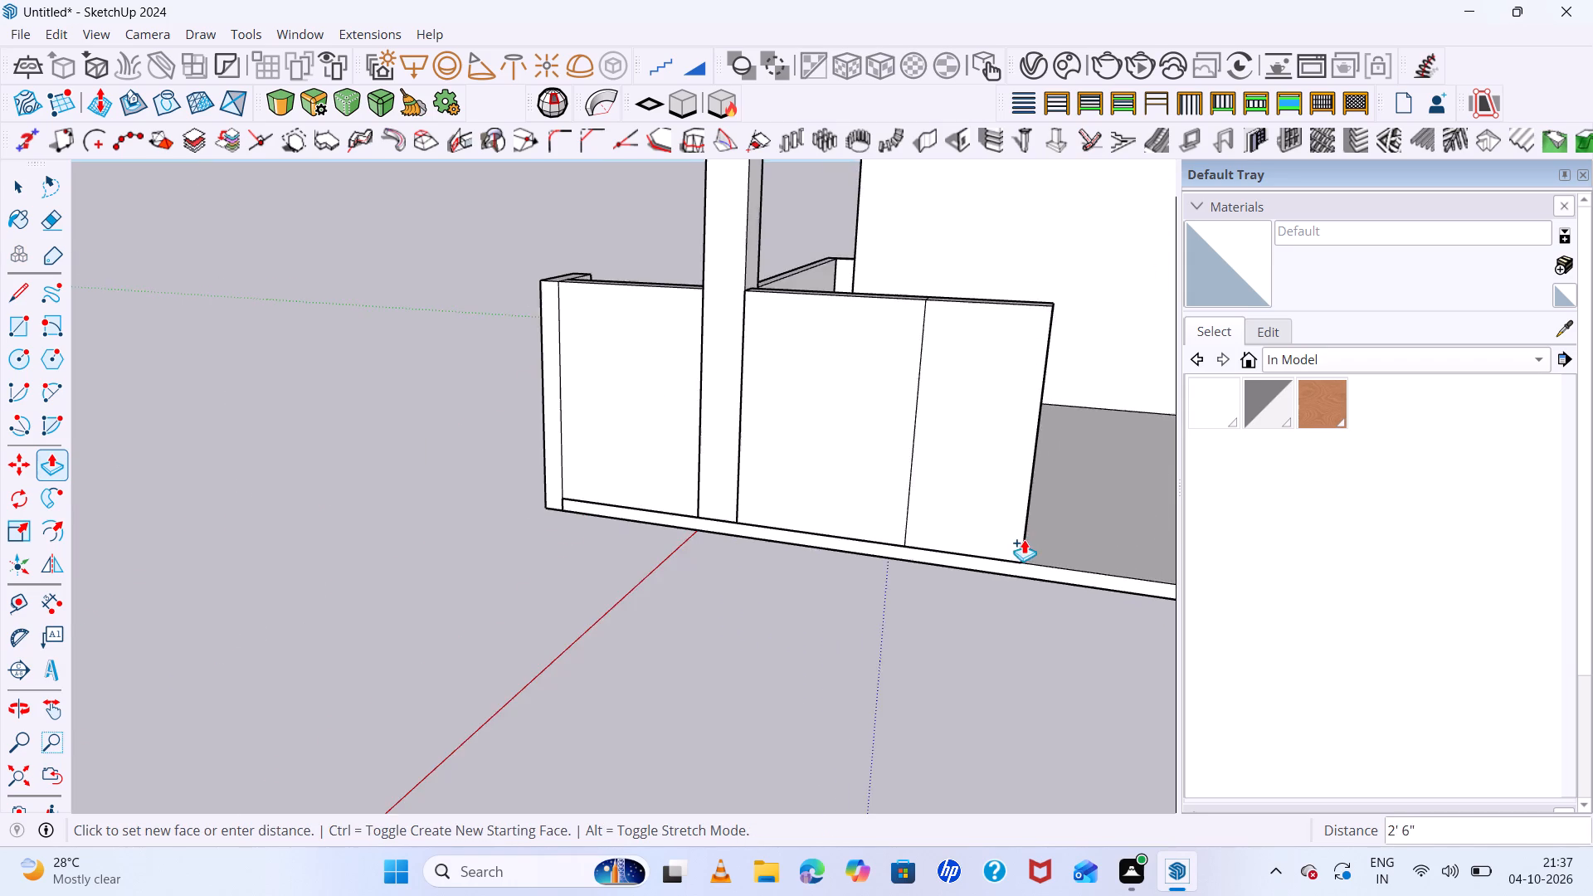
{"action": "scroll", "coordinate": [1000, 527], "scroll_direction": "down", "scroll_amount": 7}
{"action": "scroll", "coordinate": [923, 496], "scroll_direction": "down", "scroll_amount": 6}
{"action": "scroll", "coordinate": [1018, 519], "scroll_direction": "up", "scroll_amount": 5}
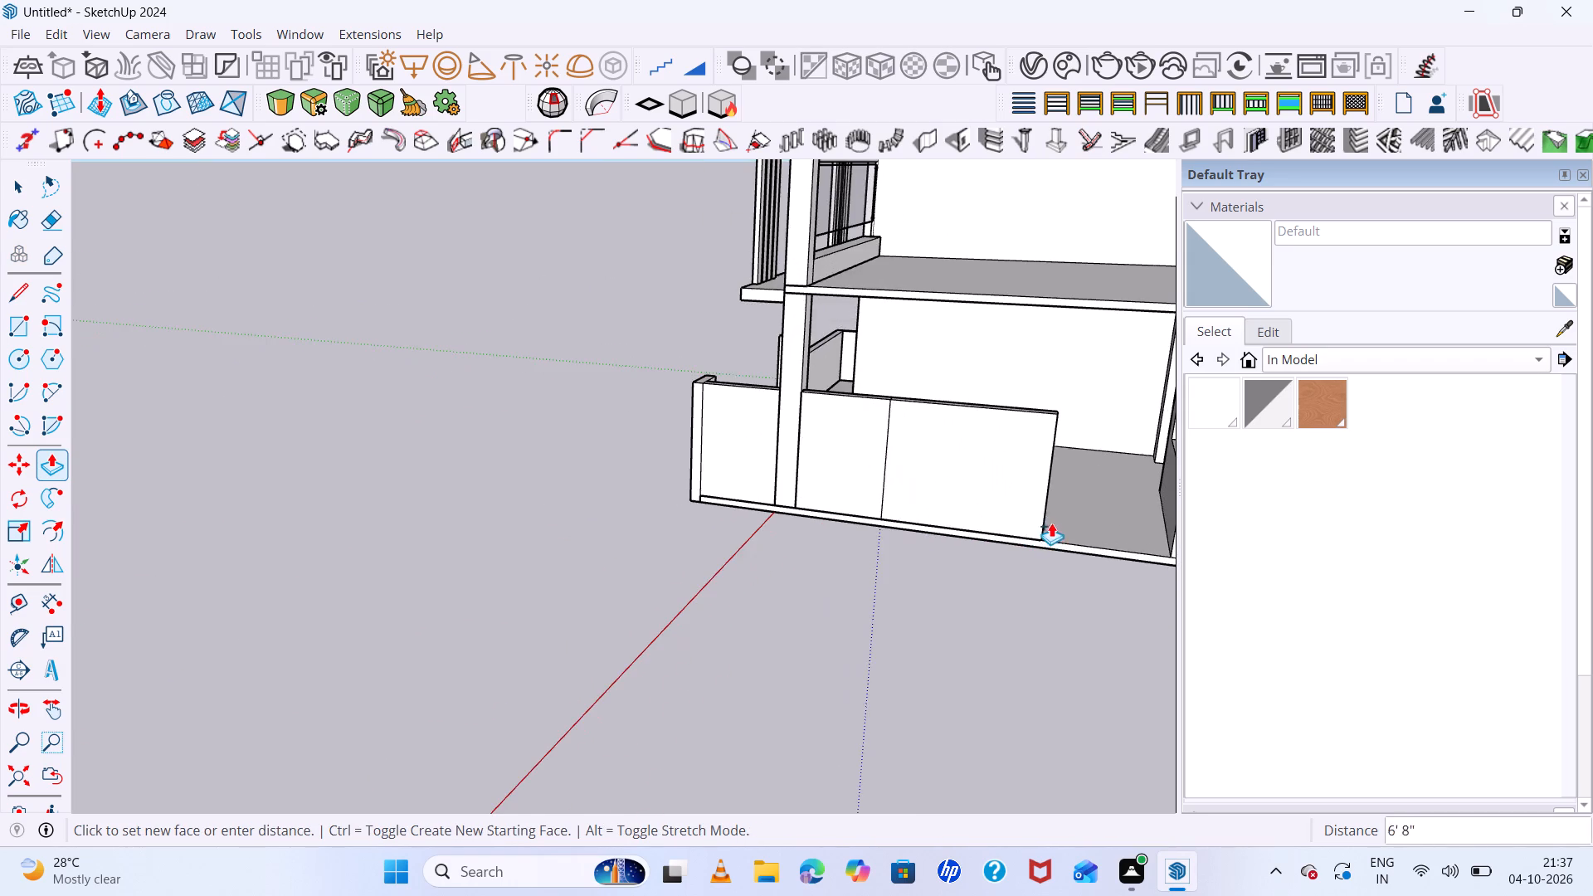
{"action": "scroll", "coordinate": [997, 493], "scroll_direction": "down", "scroll_amount": 6}
{"action": "scroll", "coordinate": [1085, 521], "scroll_direction": "up", "scroll_amount": 12}
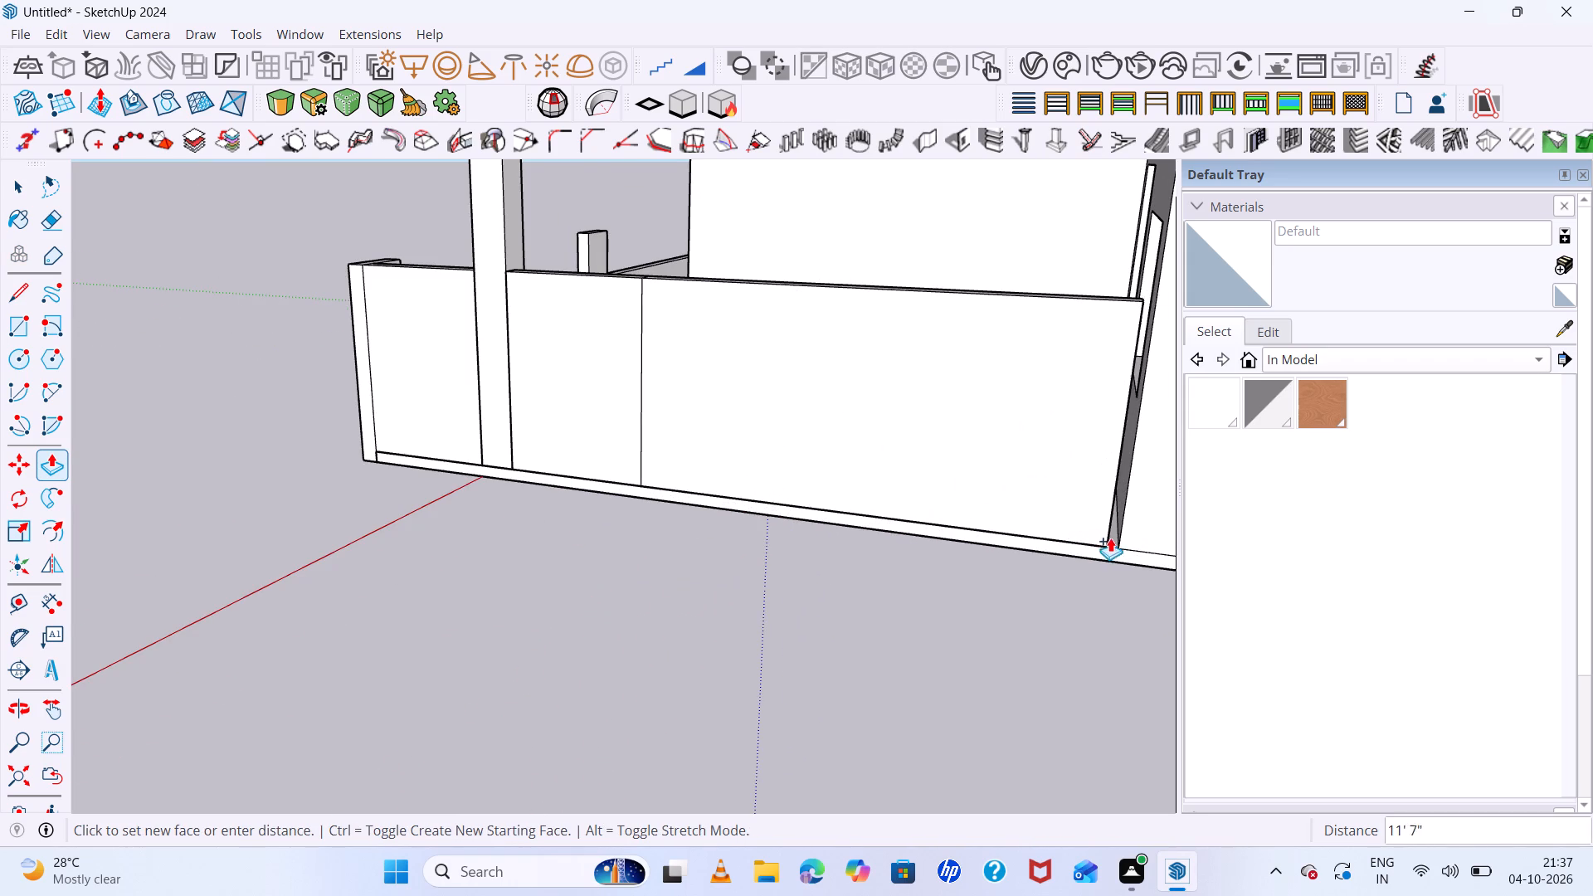
{"action": "scroll", "coordinate": [1119, 544], "scroll_direction": "up", "scroll_amount": 6}
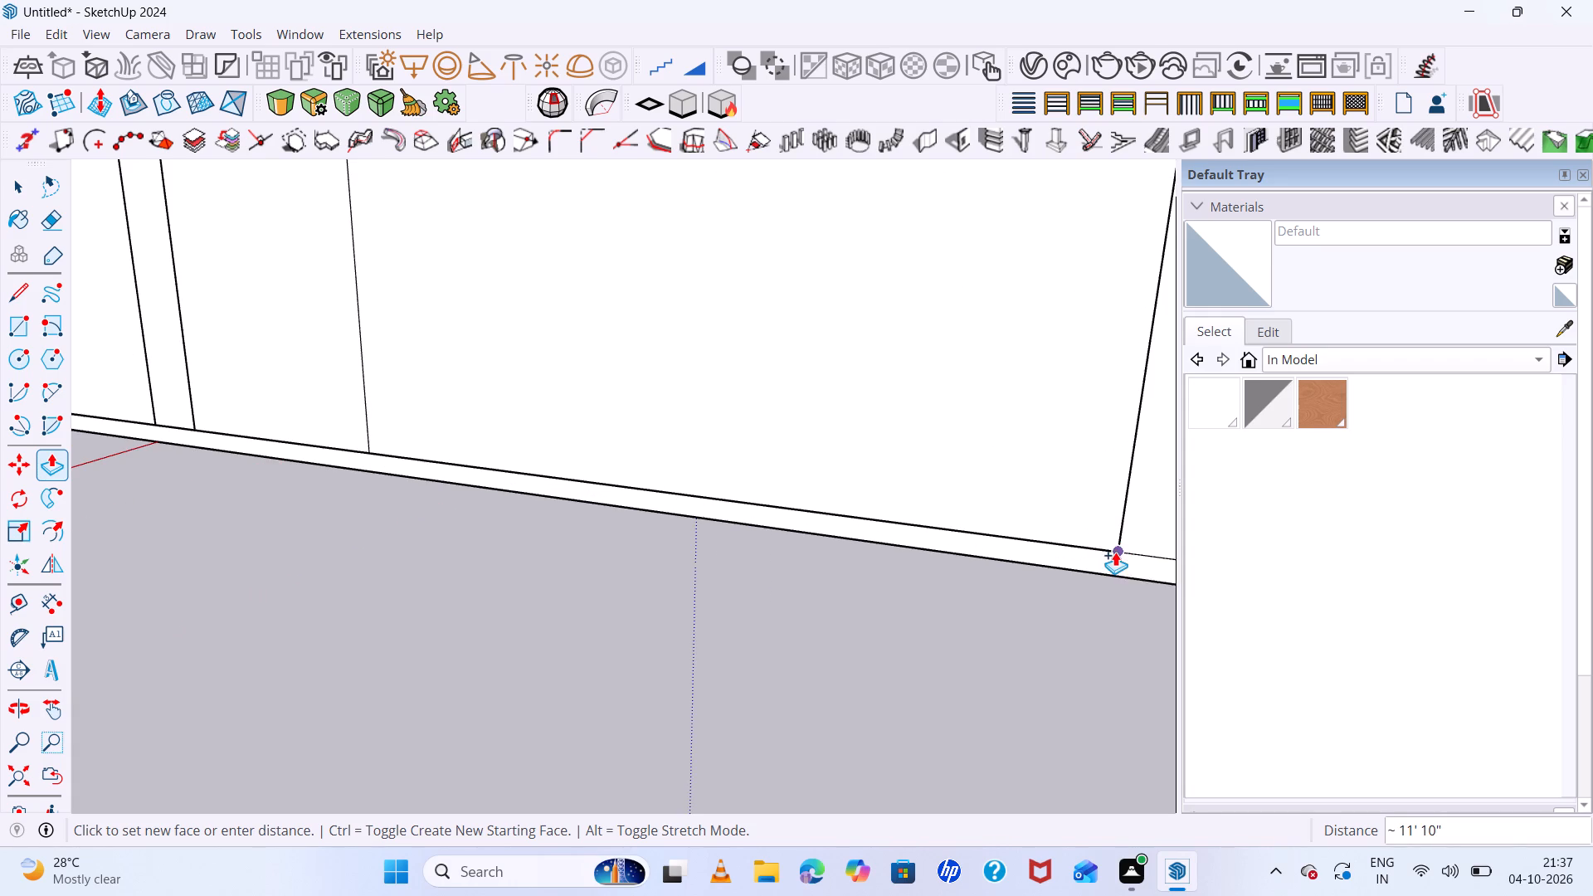
{"action": "left_click", "coordinate": [1115, 552]}
Delete the seam edges on the side wall's outer face and top where the extension begins.
{"action": "scroll", "coordinate": [905, 525], "scroll_direction": "down", "scroll_amount": 8}
{"action": "middle_click_drag", "start_coordinate": [970, 595], "coordinate": [1082, 626]}
{"action": "key", "text": "space"}
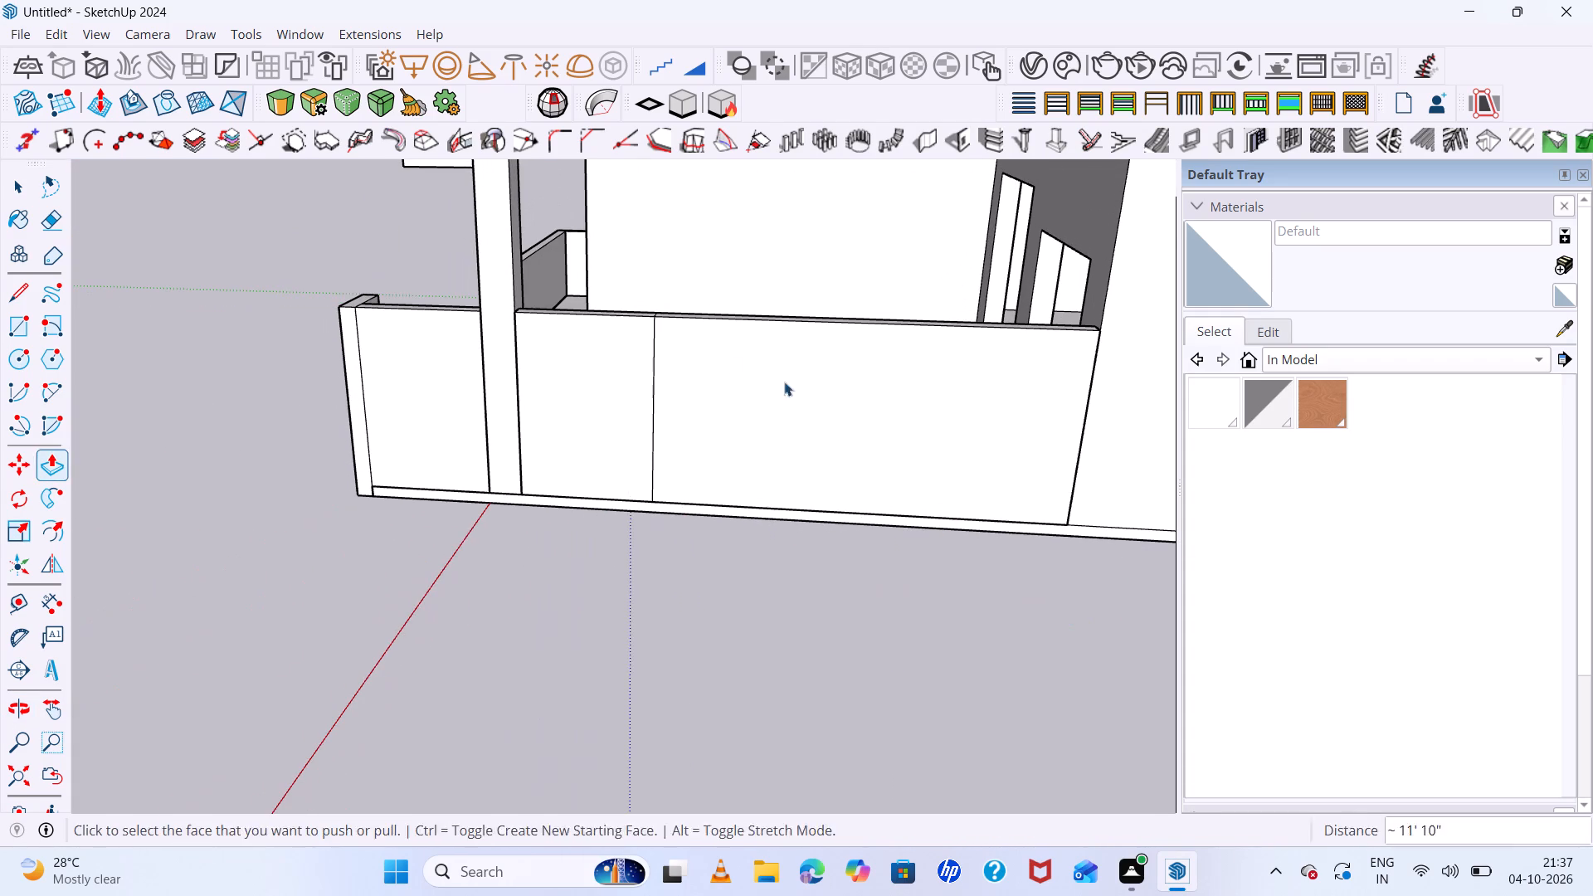
{"action": "left_click", "coordinate": [654, 373]}
{"action": "key", "text": "Delete"}
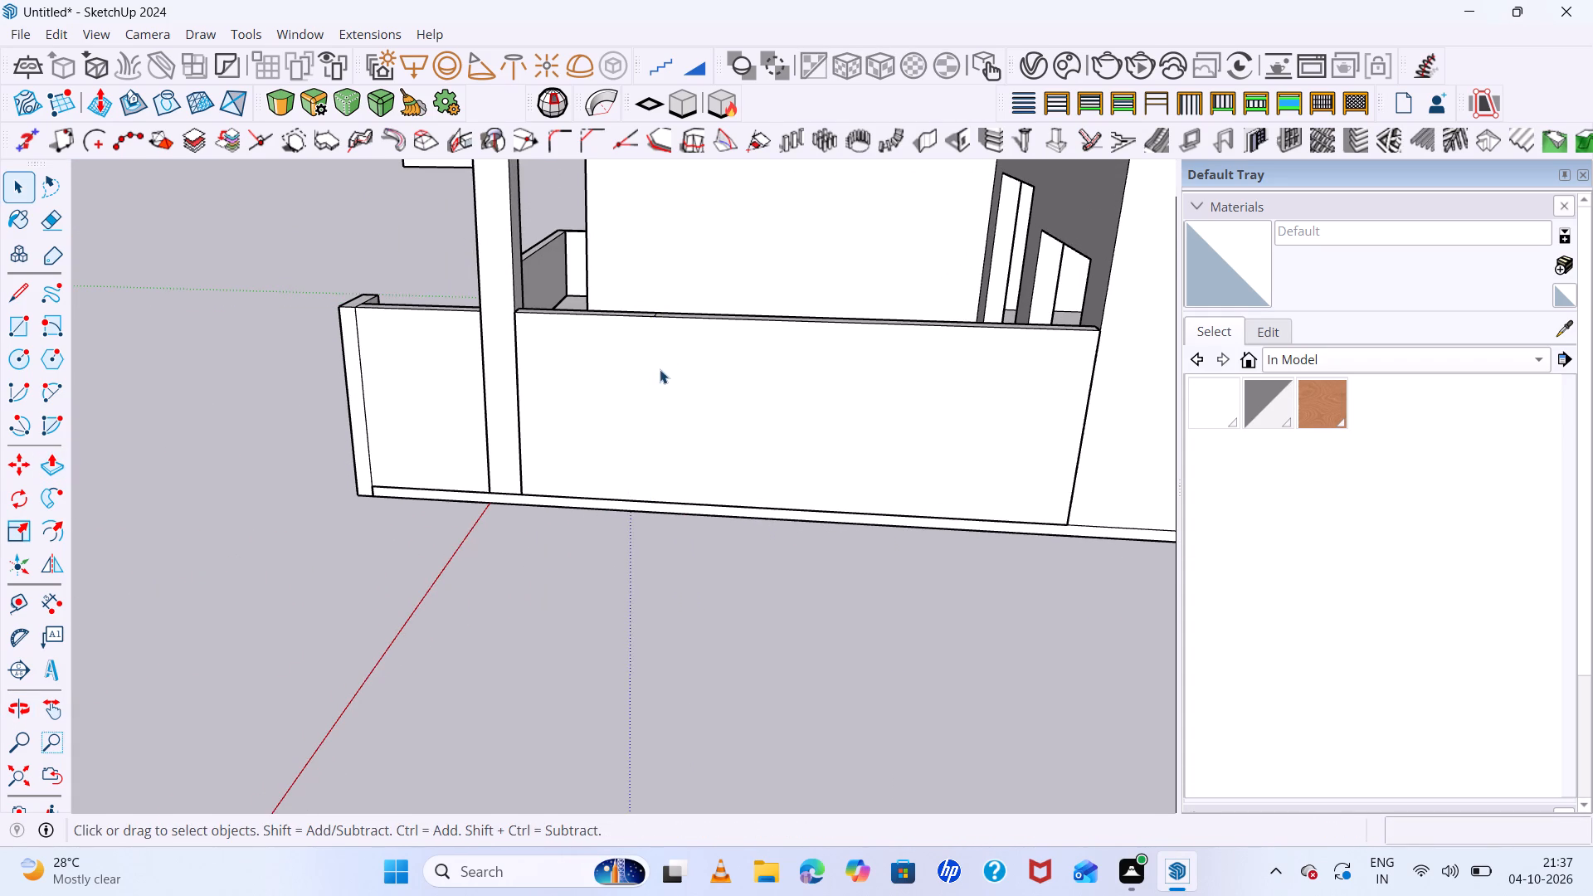
{"action": "middle_click_drag", "start_coordinate": [662, 372], "coordinate": [675, 551]}
{"action": "scroll", "coordinate": [666, 392], "scroll_direction": "up", "scroll_amount": 7}
{"action": "left_click", "coordinate": [652, 471]}
{"action": "key", "text": "Delete"}
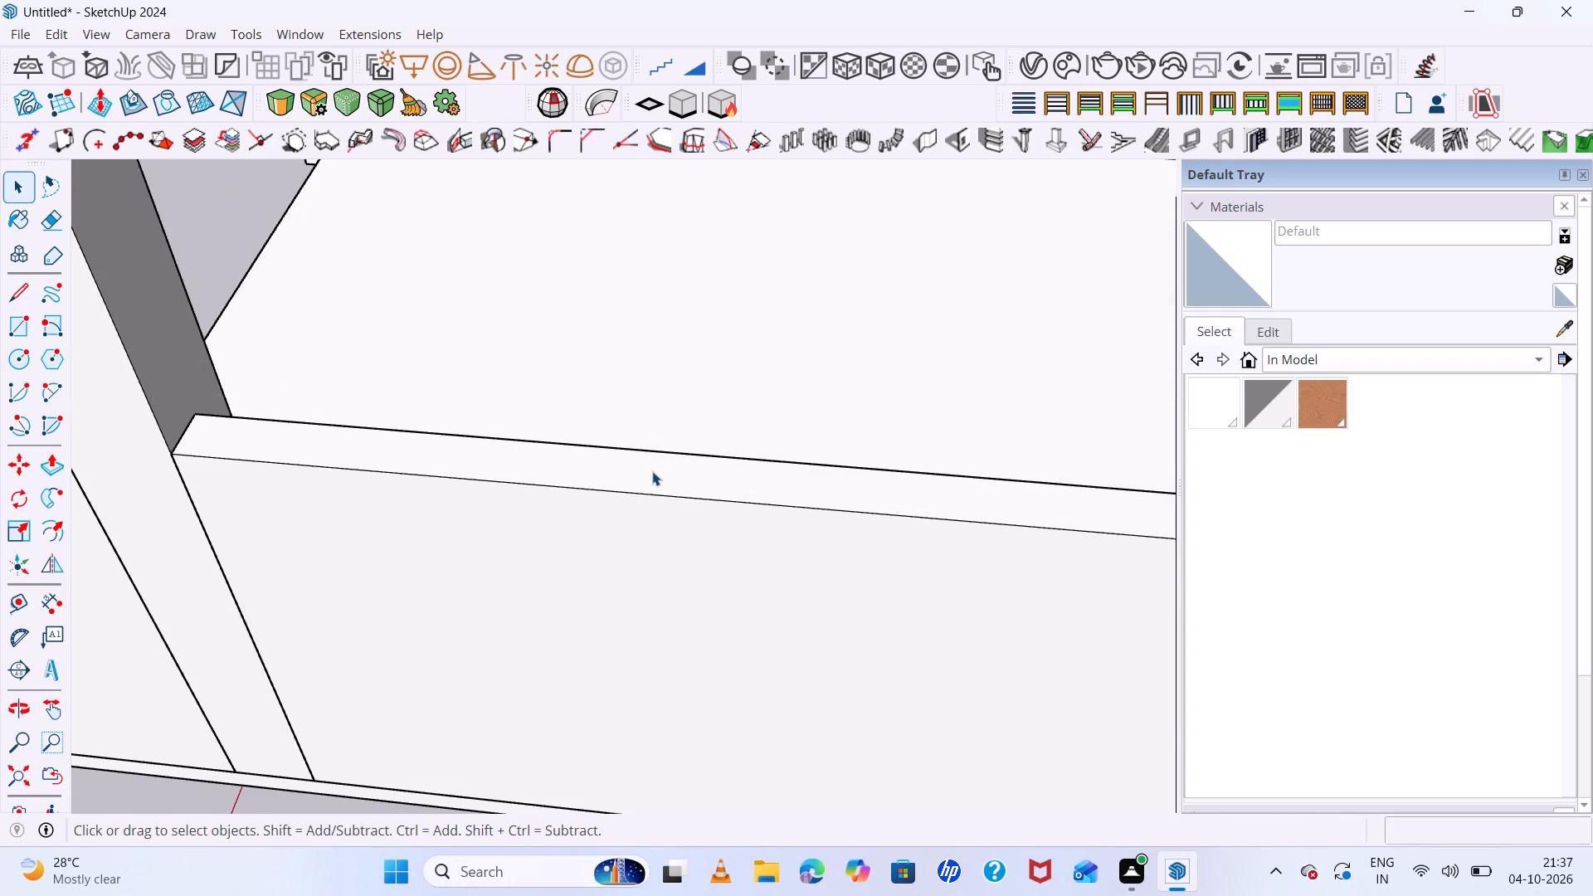
Delete the leftover vertical seam edge on the side wall's inner face.
{"action": "scroll", "coordinate": [596, 545], "scroll_direction": "down", "scroll_amount": 6}
{"action": "scroll", "coordinate": [688, 565], "scroll_direction": "down", "scroll_amount": 6}
{"action": "middle_click_drag", "start_coordinate": [502, 583], "coordinate": [1411, 537]}
{"action": "middle_click", "coordinate": [1413, 535]}
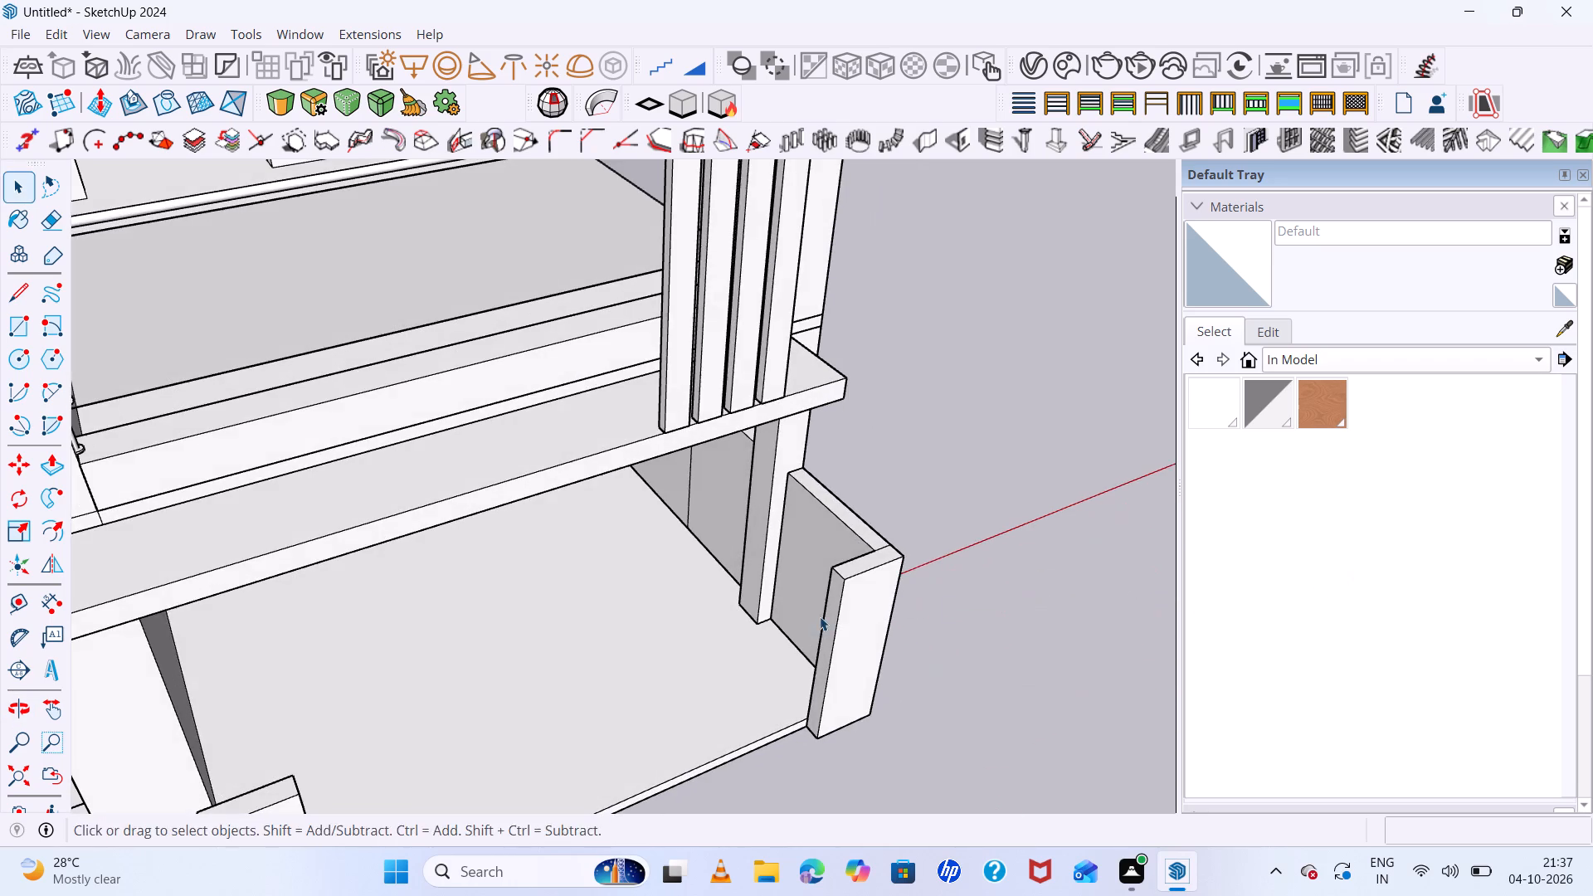
{"action": "middle_click_drag", "start_coordinate": [673, 625], "coordinate": [782, 434]}
{"action": "scroll", "coordinate": [642, 518], "scroll_direction": "up", "scroll_amount": 5}
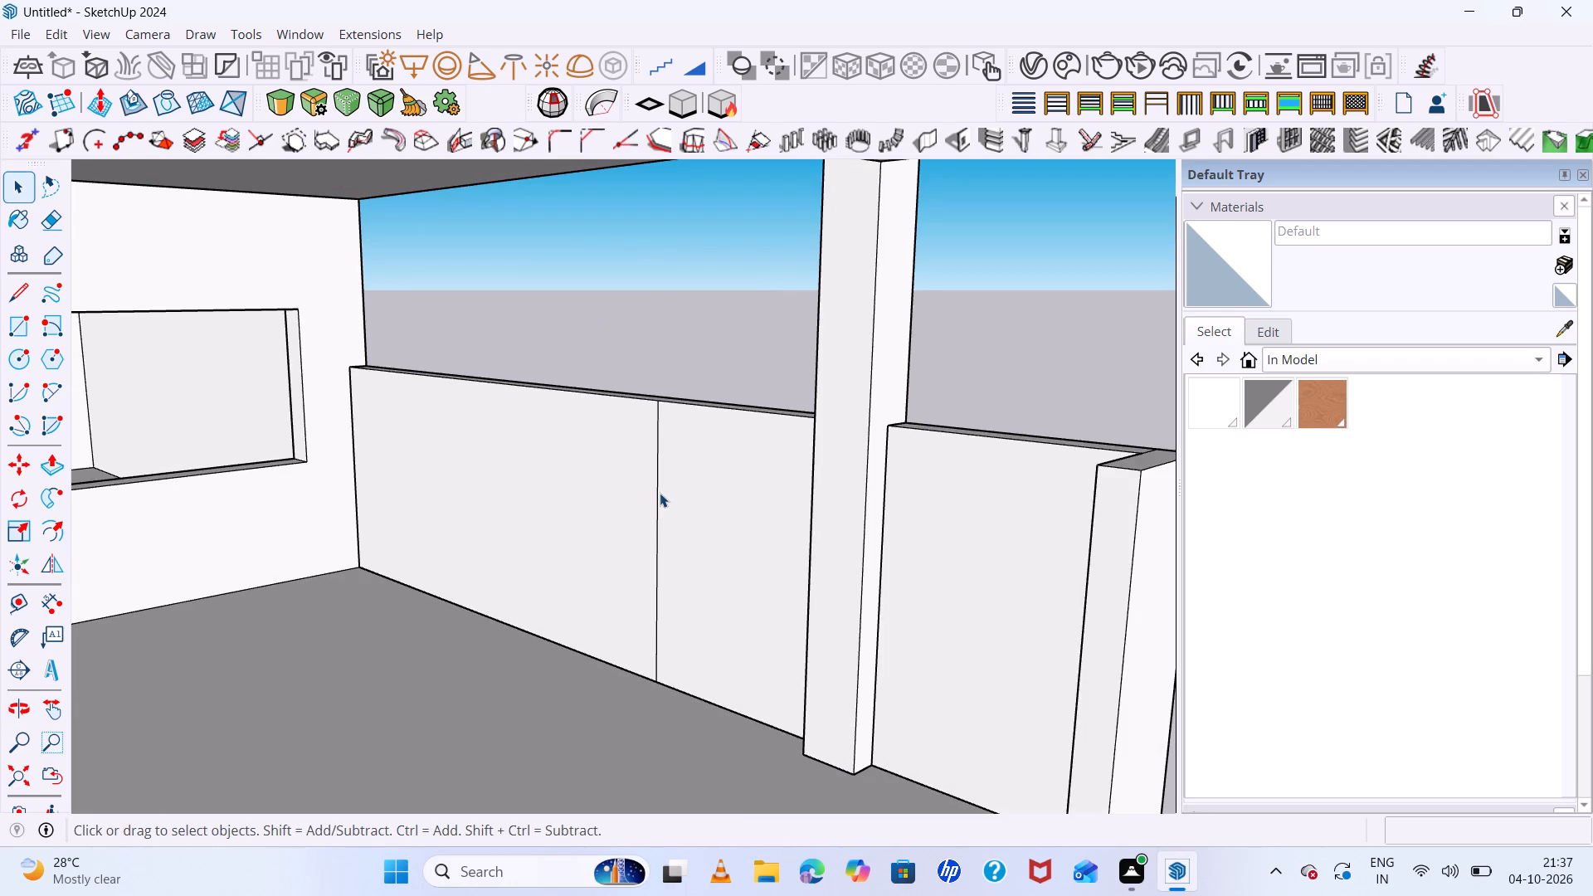
{"action": "left_click", "coordinate": [660, 493]}
{"action": "key", "text": "Delete"}
Examine the whole building from the front, above and below to check the boundary walls and façade.
{"action": "scroll", "coordinate": [616, 523], "scroll_direction": "down", "scroll_amount": 14}
{"action": "middle_click_drag", "start_coordinate": [769, 554], "coordinate": [566, 553]}
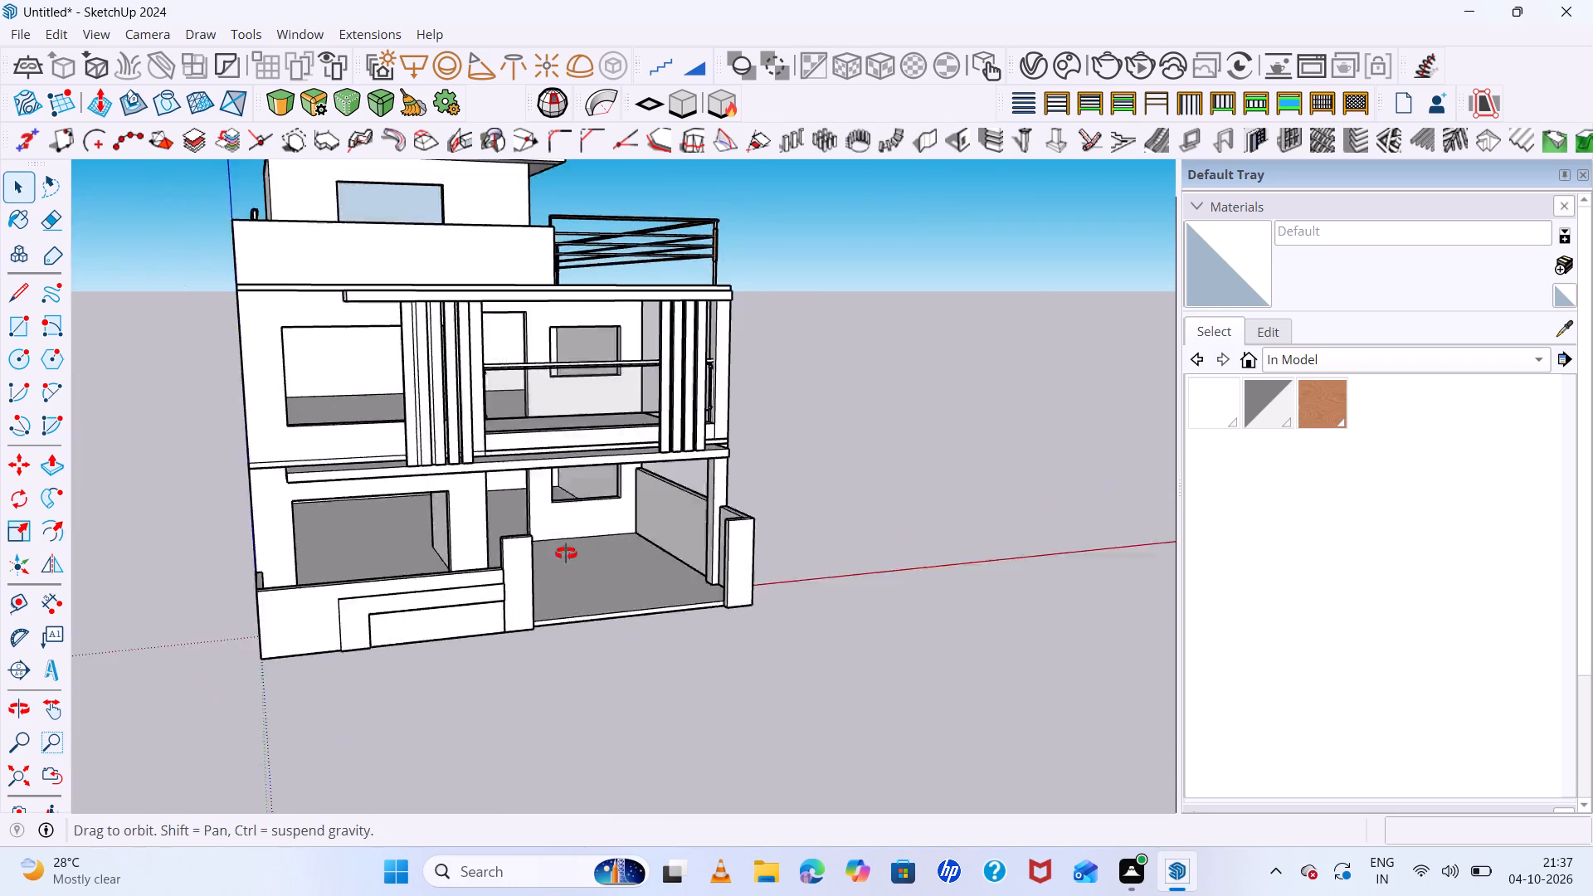
{"action": "middle_click_drag", "start_coordinate": [566, 553], "coordinate": [431, 557]}
{"action": "scroll", "coordinate": [478, 371], "scroll_direction": "down", "scroll_amount": 7}
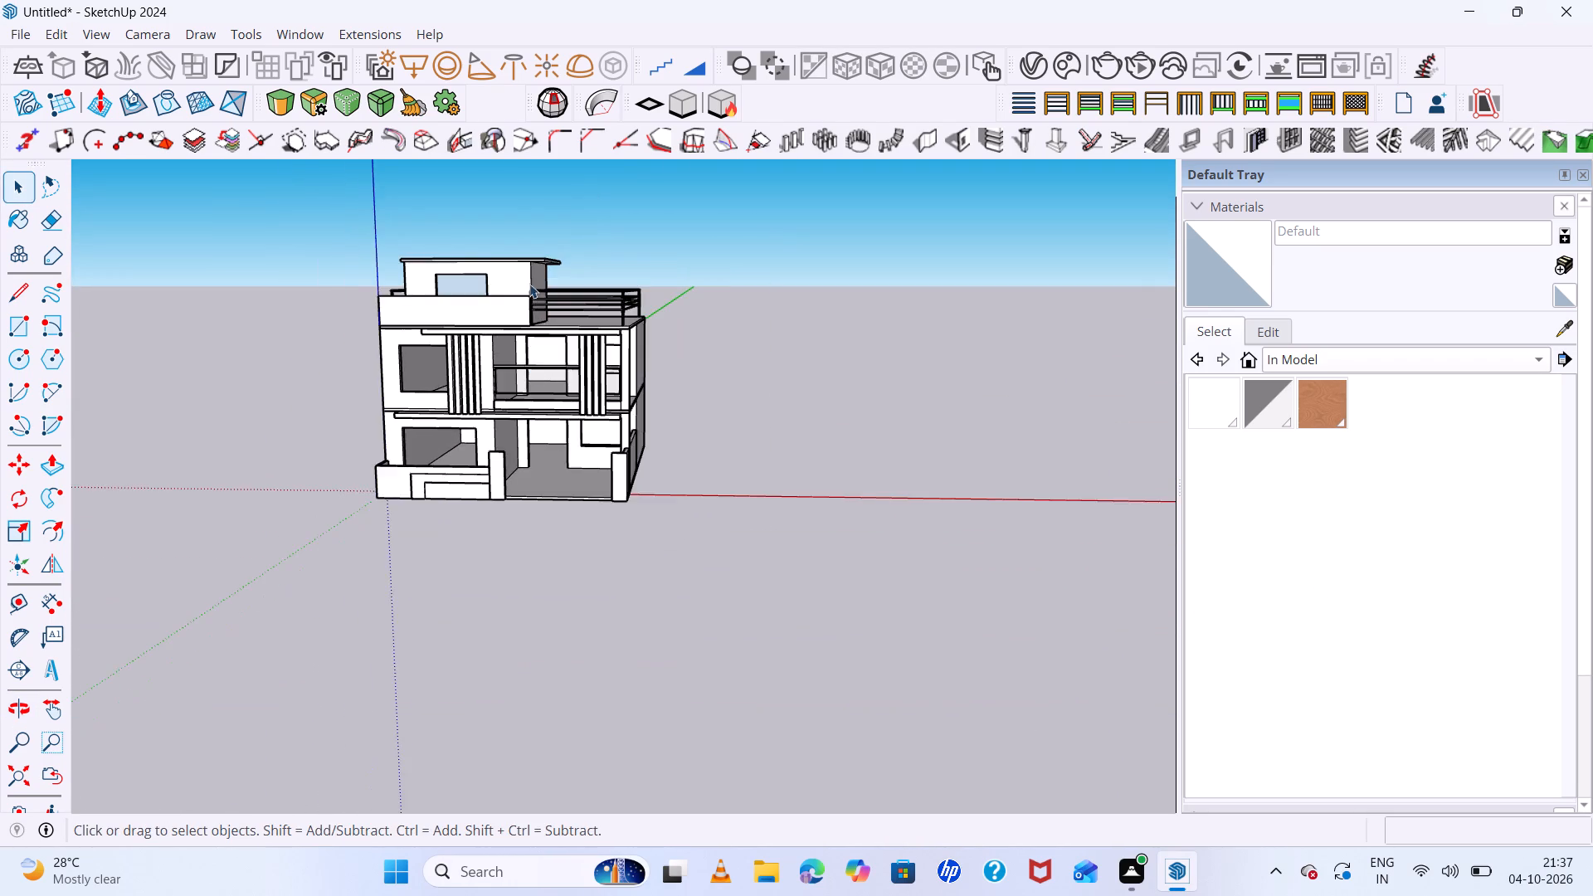
{"action": "scroll", "coordinate": [481, 254], "scroll_direction": "up", "scroll_amount": 5}
{"action": "middle_click_drag", "start_coordinate": [457, 353], "coordinate": [606, 255]}
{"action": "scroll", "coordinate": [590, 356], "scroll_direction": "up", "scroll_amount": 1}
{"action": "middle_click", "coordinate": [606, 255]}
{"action": "scroll", "coordinate": [470, 294], "scroll_direction": "up", "scroll_amount": 6}
{"action": "middle_click_drag", "start_coordinate": [1086, 579], "coordinate": [822, 567]}
{"action": "scroll", "coordinate": [775, 458], "scroll_direction": "down", "scroll_amount": 14}
{"action": "middle_click_drag", "start_coordinate": [828, 649], "coordinate": [920, 534]}
{"action": "middle_click", "coordinate": [920, 534]}
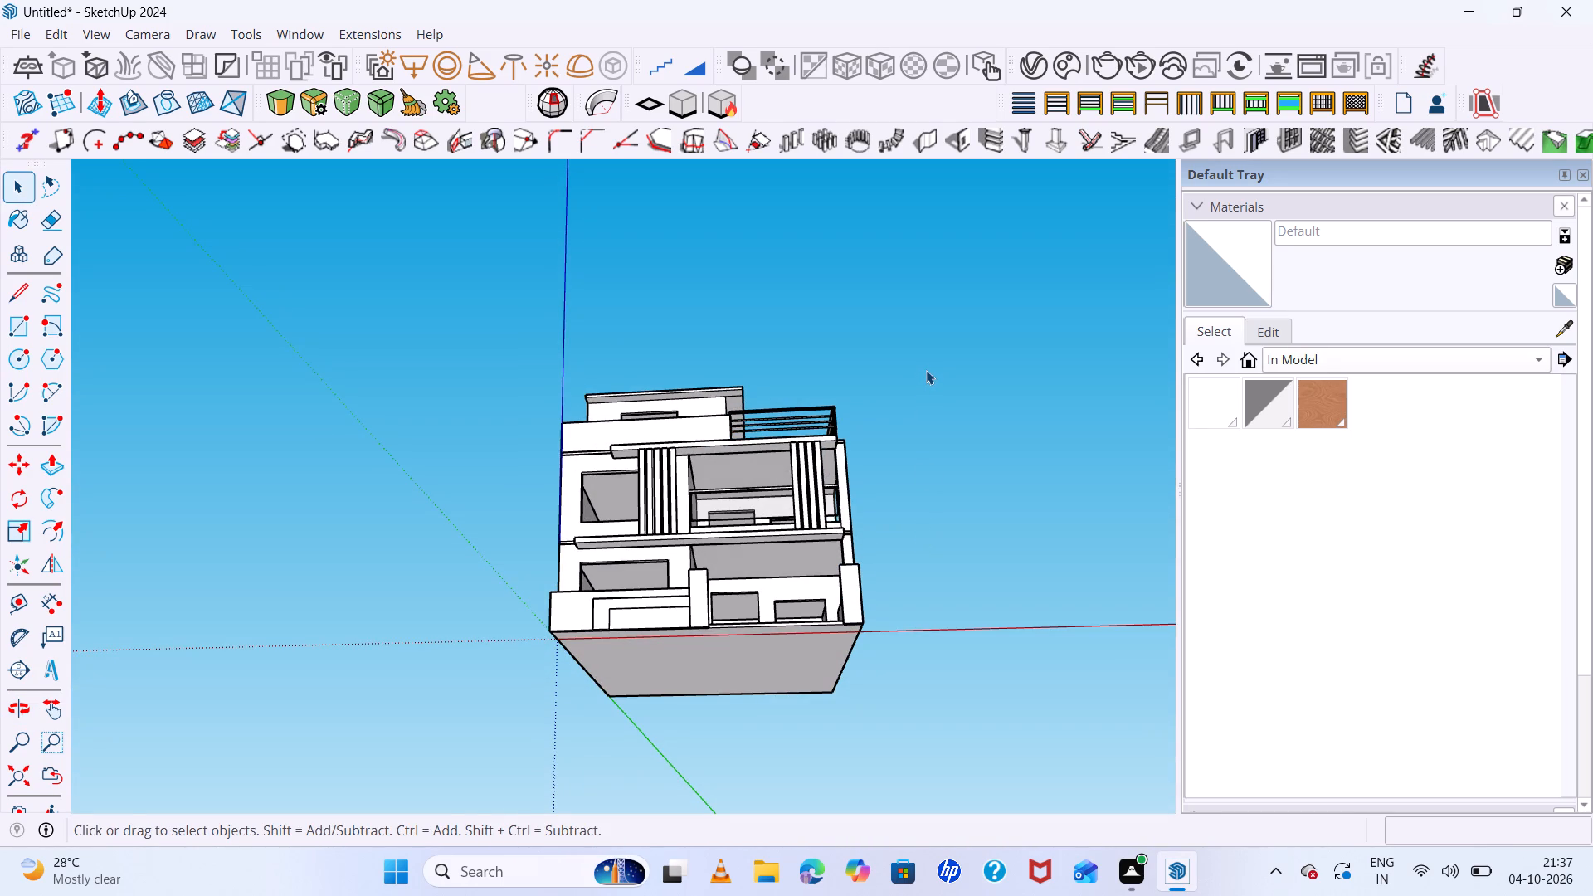
{"action": "middle_click_drag", "start_coordinate": [670, 457], "coordinate": [716, 705]}
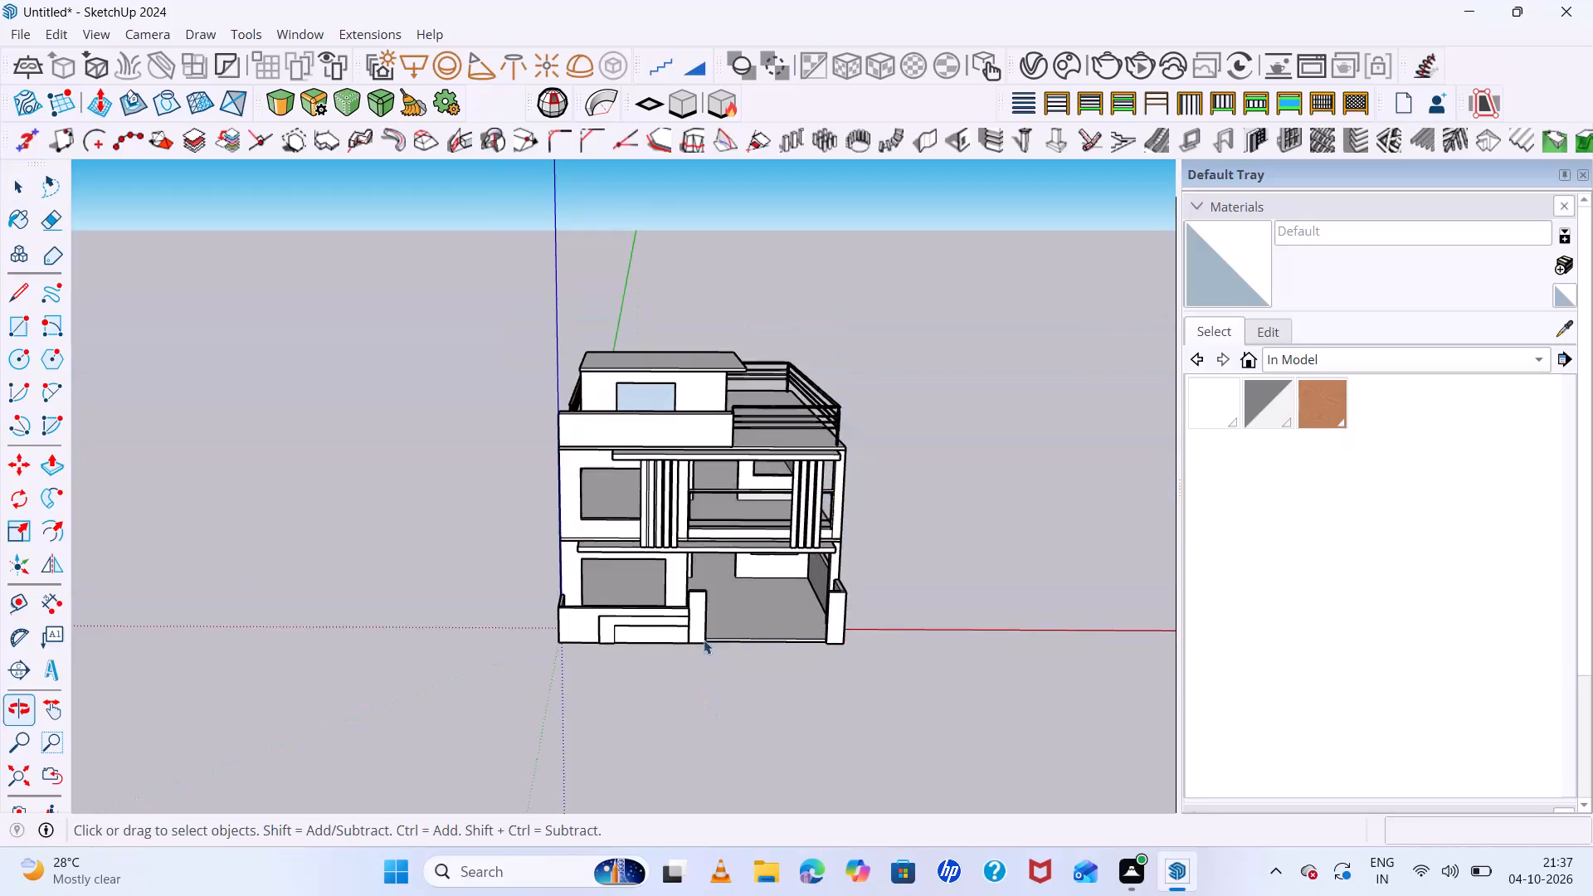
{"action": "scroll", "coordinate": [631, 544], "scroll_direction": "up", "scroll_amount": 7}
{"action": "middle_click_drag", "start_coordinate": [651, 561], "coordinate": [600, 488]}
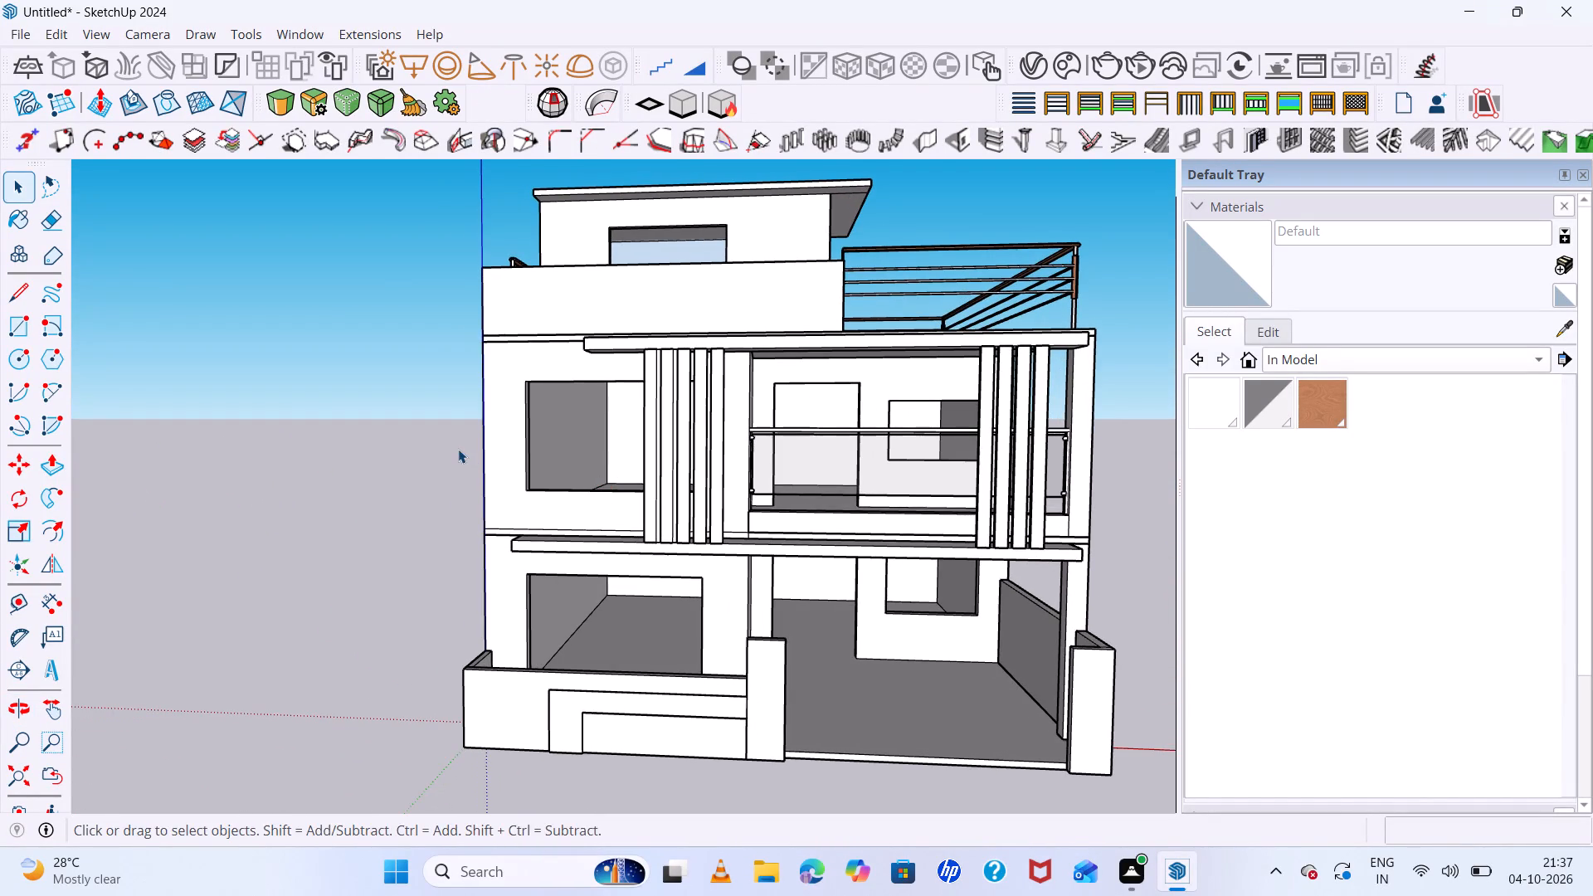
Inside the upper-storey wall group, Push/Pull the front window's jamb nearest the façade posts inward by 3' 2" to narrow the opening.
{"action": "middle_click_drag", "start_coordinate": [465, 462], "coordinate": [748, 554]}
{"action": "scroll", "coordinate": [634, 483], "scroll_direction": "up", "scroll_amount": 9}
{"action": "middle_click_drag", "start_coordinate": [766, 586], "coordinate": [916, 630]}
{"action": "middle_click", "coordinate": [916, 630]}
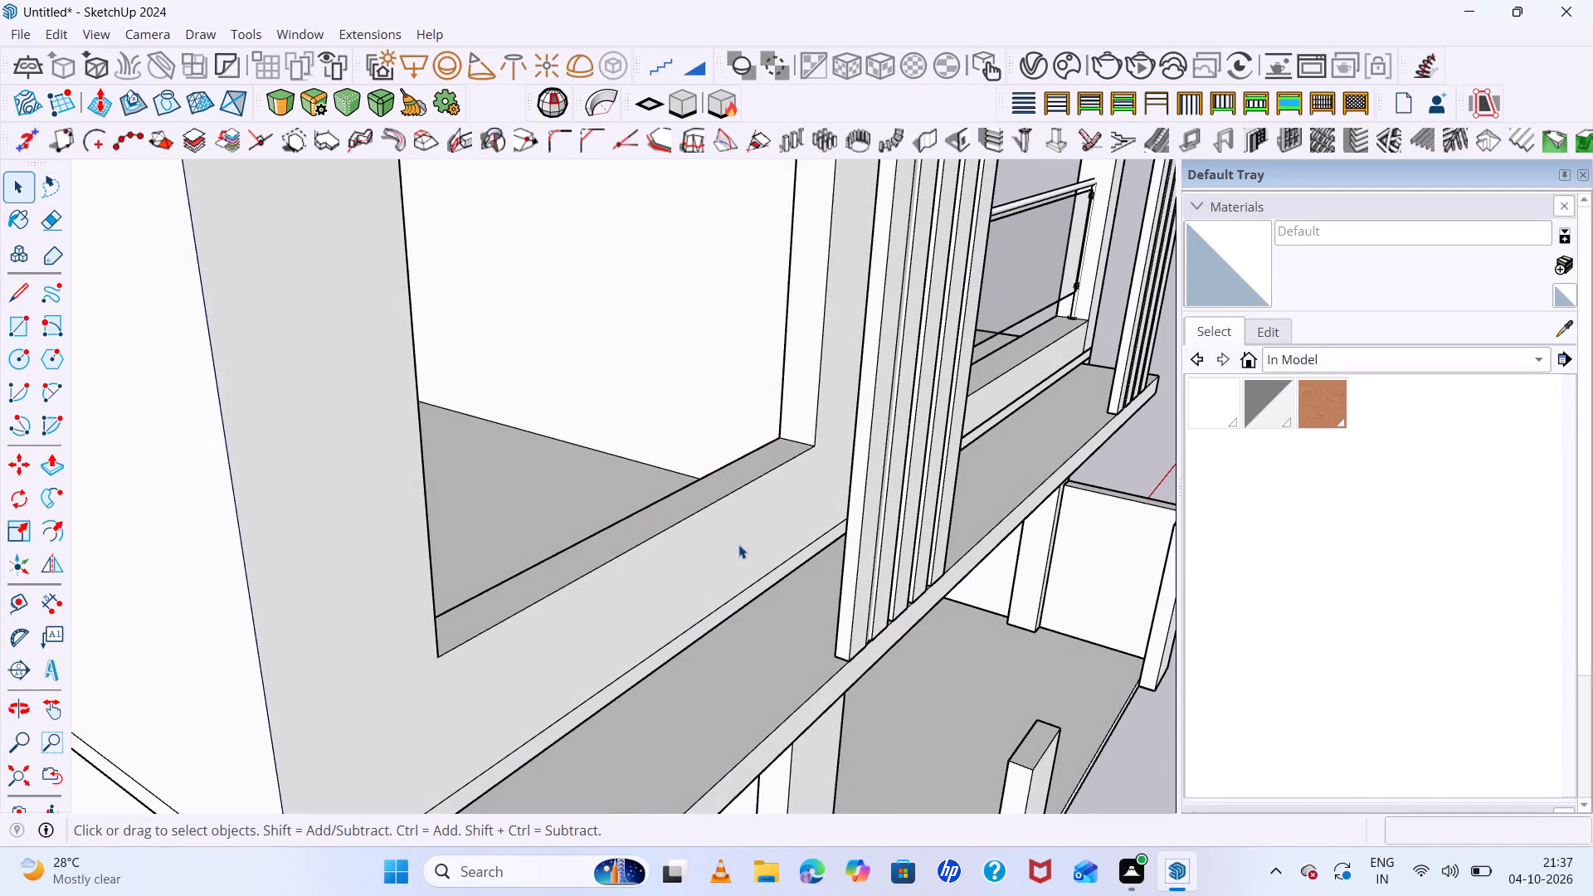
{"action": "left_click", "coordinate": [671, 515]}
{"action": "double_click", "coordinate": [671, 516]}
{"action": "left_click", "coordinate": [671, 517]}
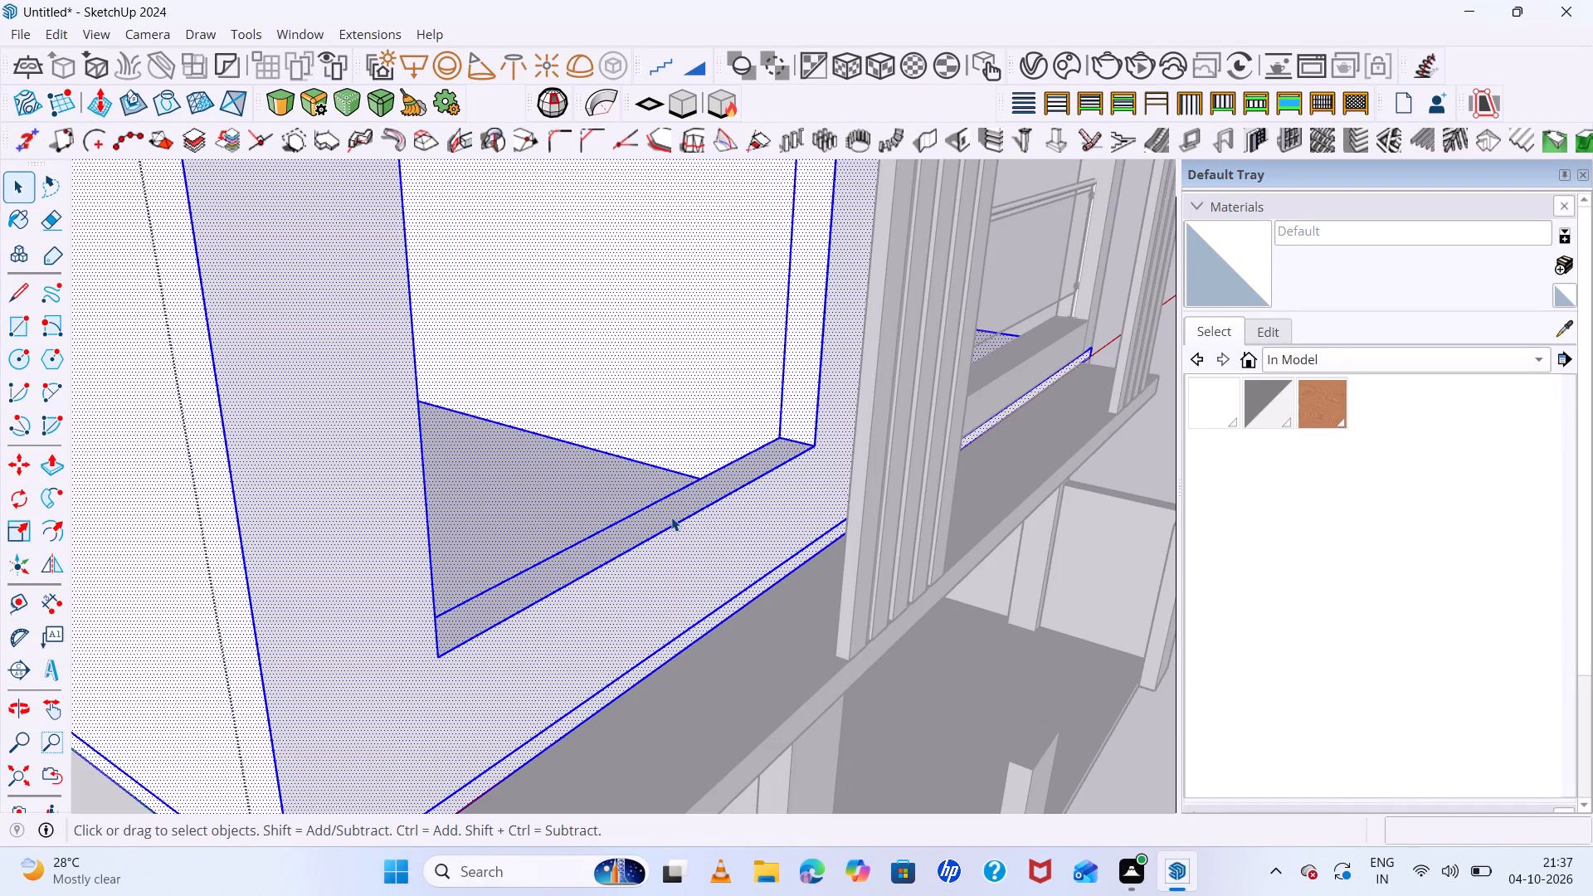
{"action": "left_click", "coordinate": [671, 517]}
{"action": "left_click", "coordinate": [671, 519]}
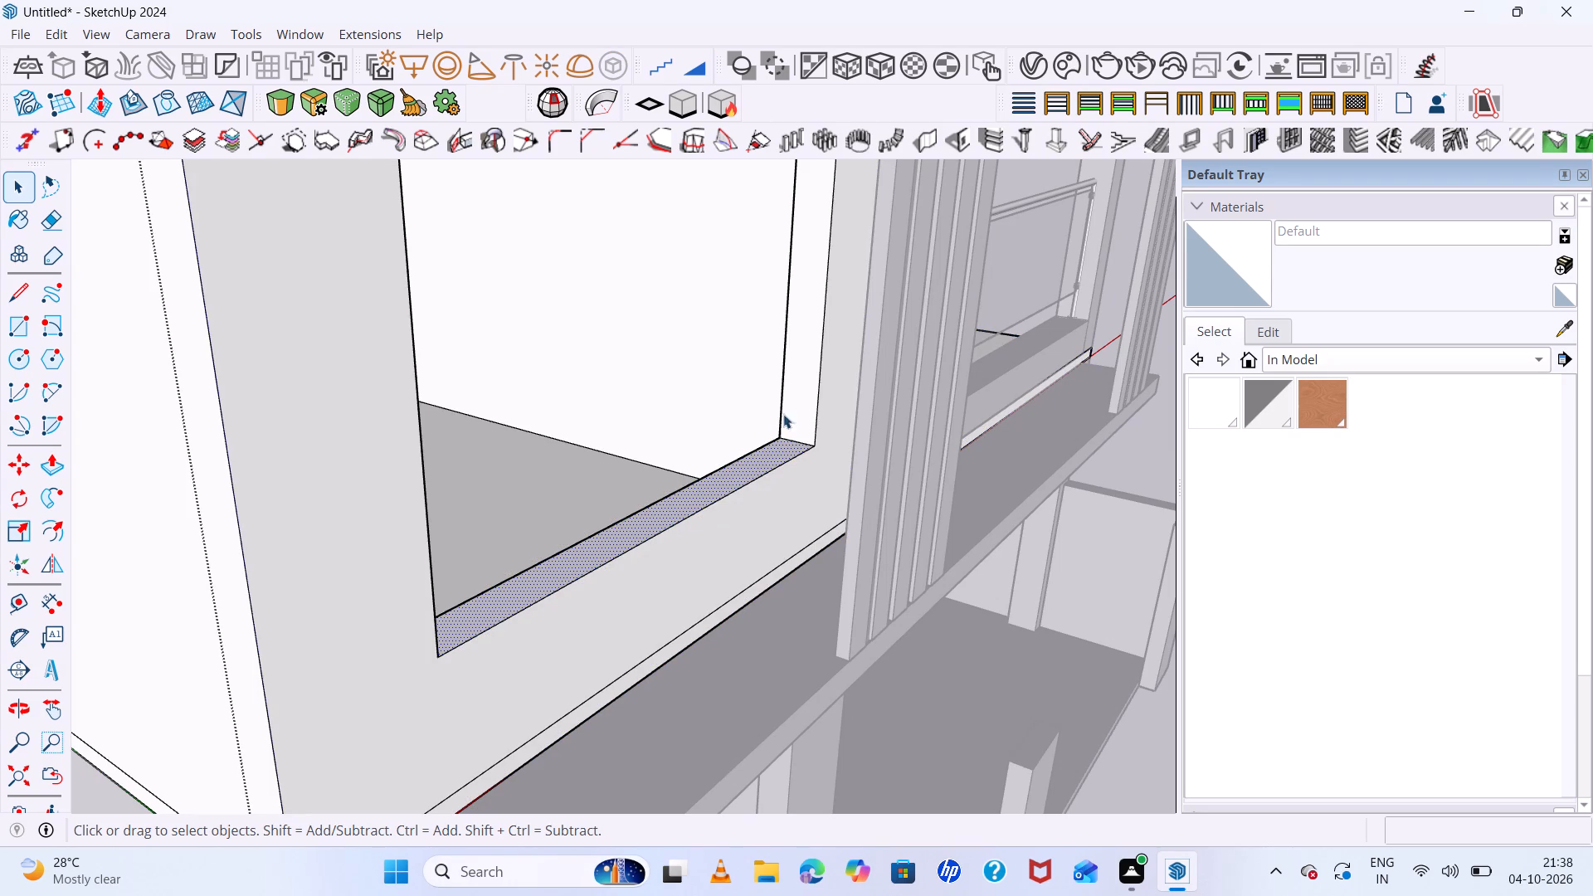
{"action": "left_click", "coordinate": [797, 400]}
{"action": "key", "text": "p"}
{"action": "left_click", "coordinate": [797, 400]}
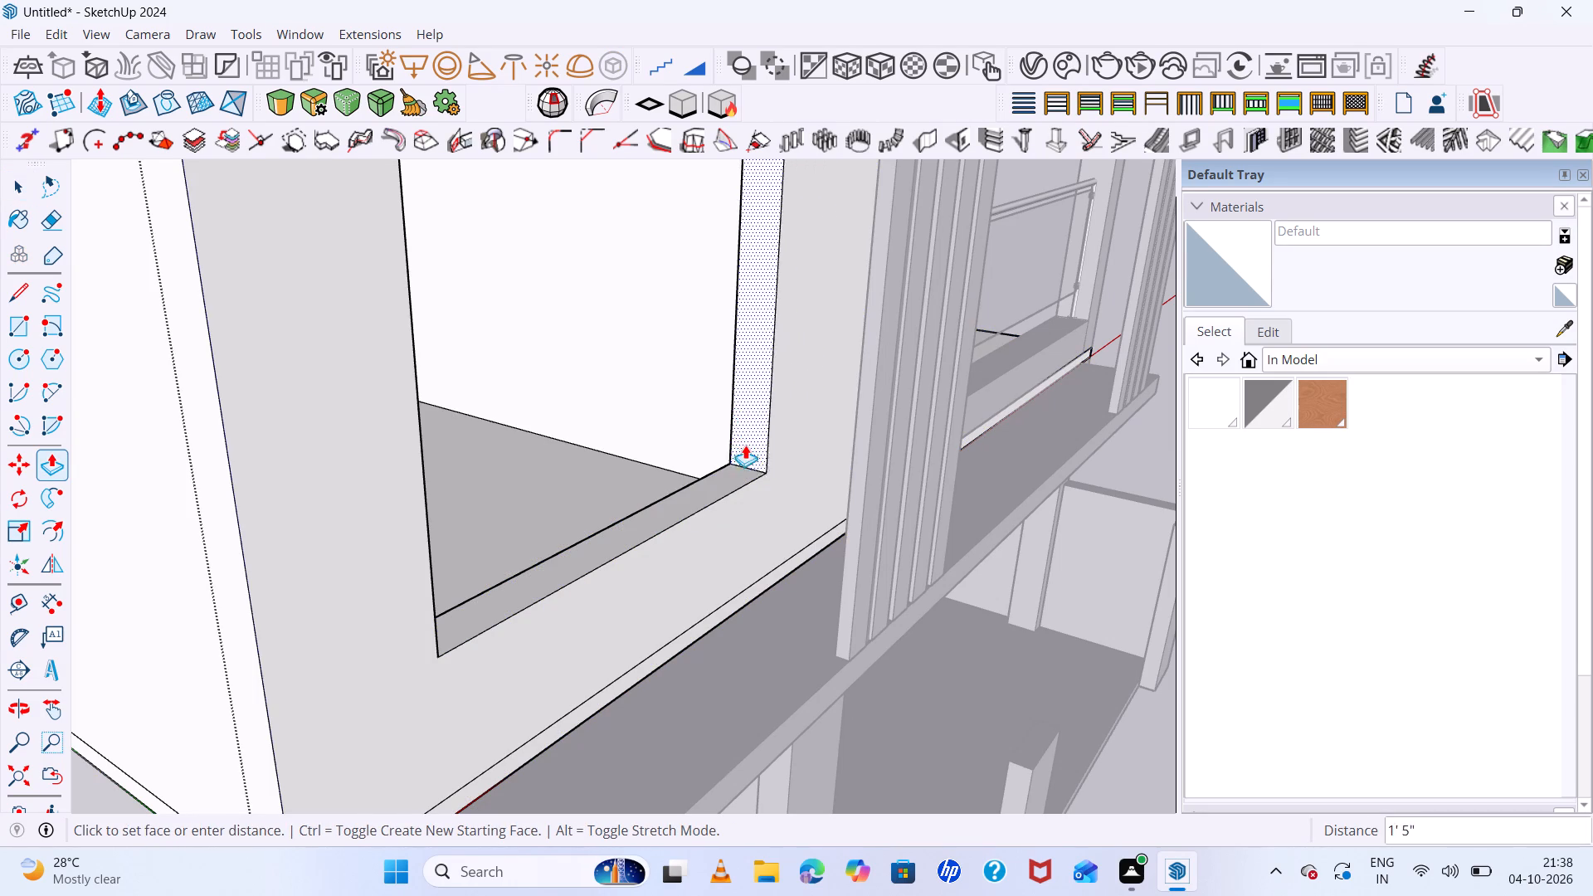
{"action": "left_click", "coordinate": [714, 468]}
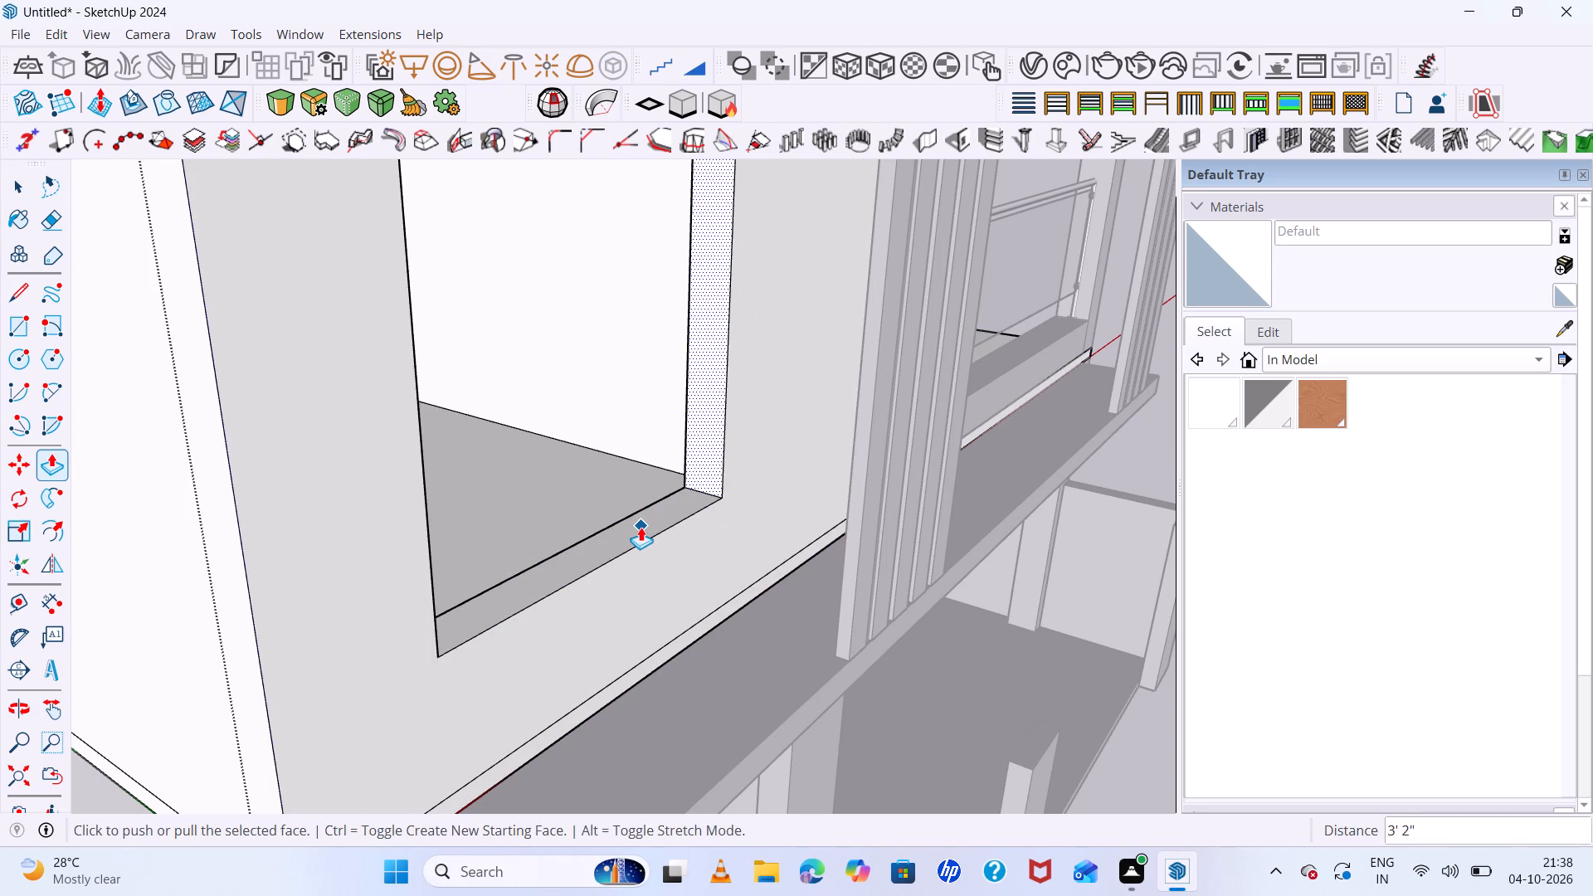
{"action": "key", "text": "space"}
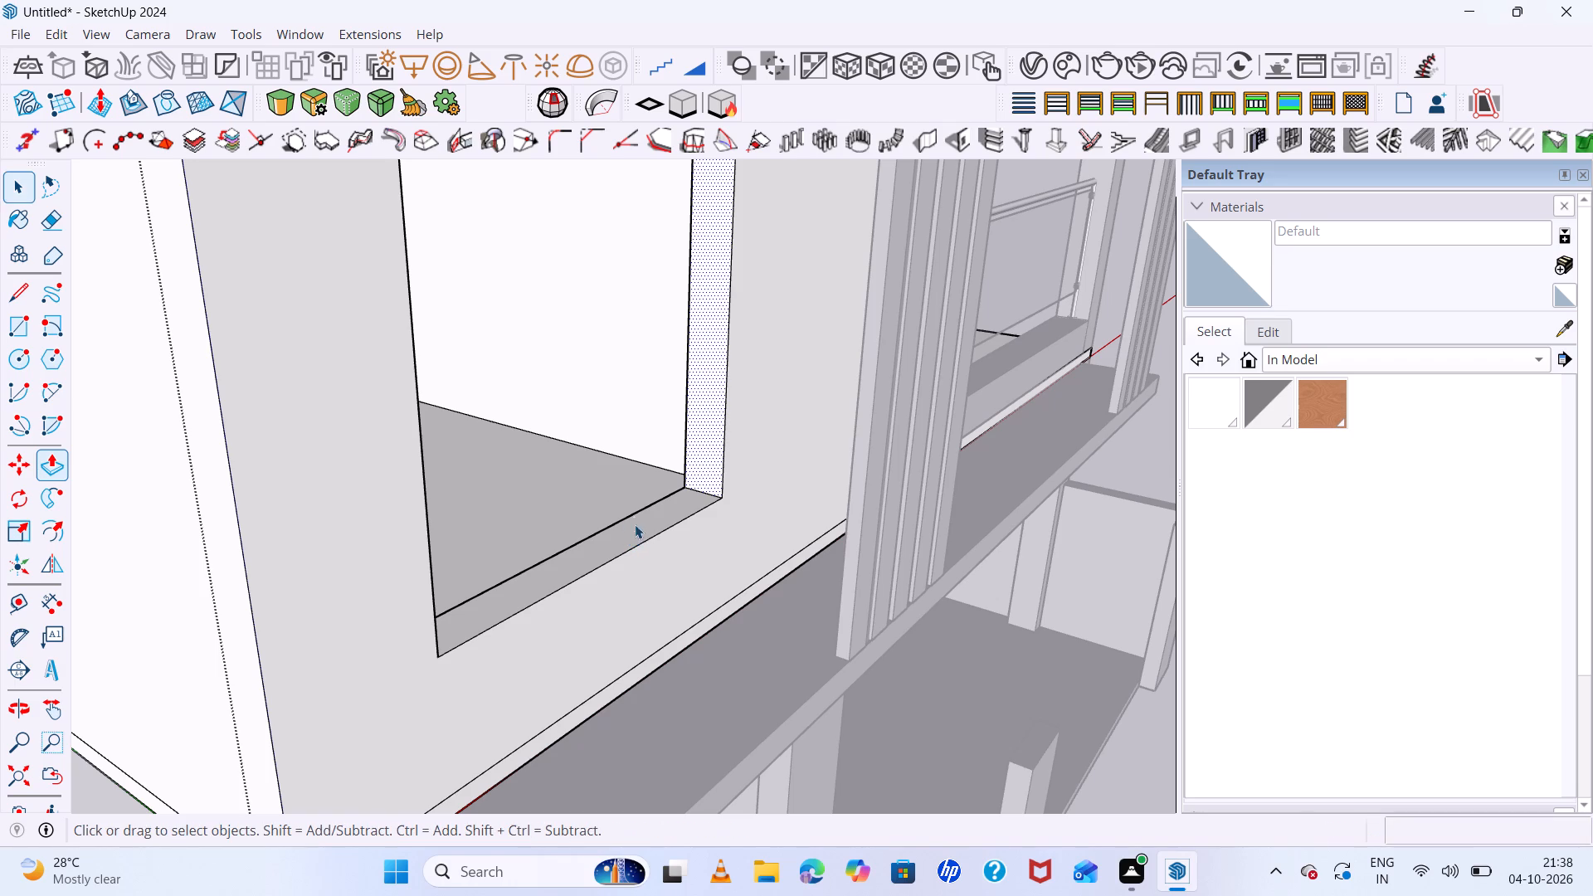
Push/Pull the upper-storey front window's sill downward to lower the bottom of the opening.
{"action": "left_click", "coordinate": [634, 530]}
{"action": "key", "text": "p"}
{"action": "left_click", "coordinate": [632, 528]}
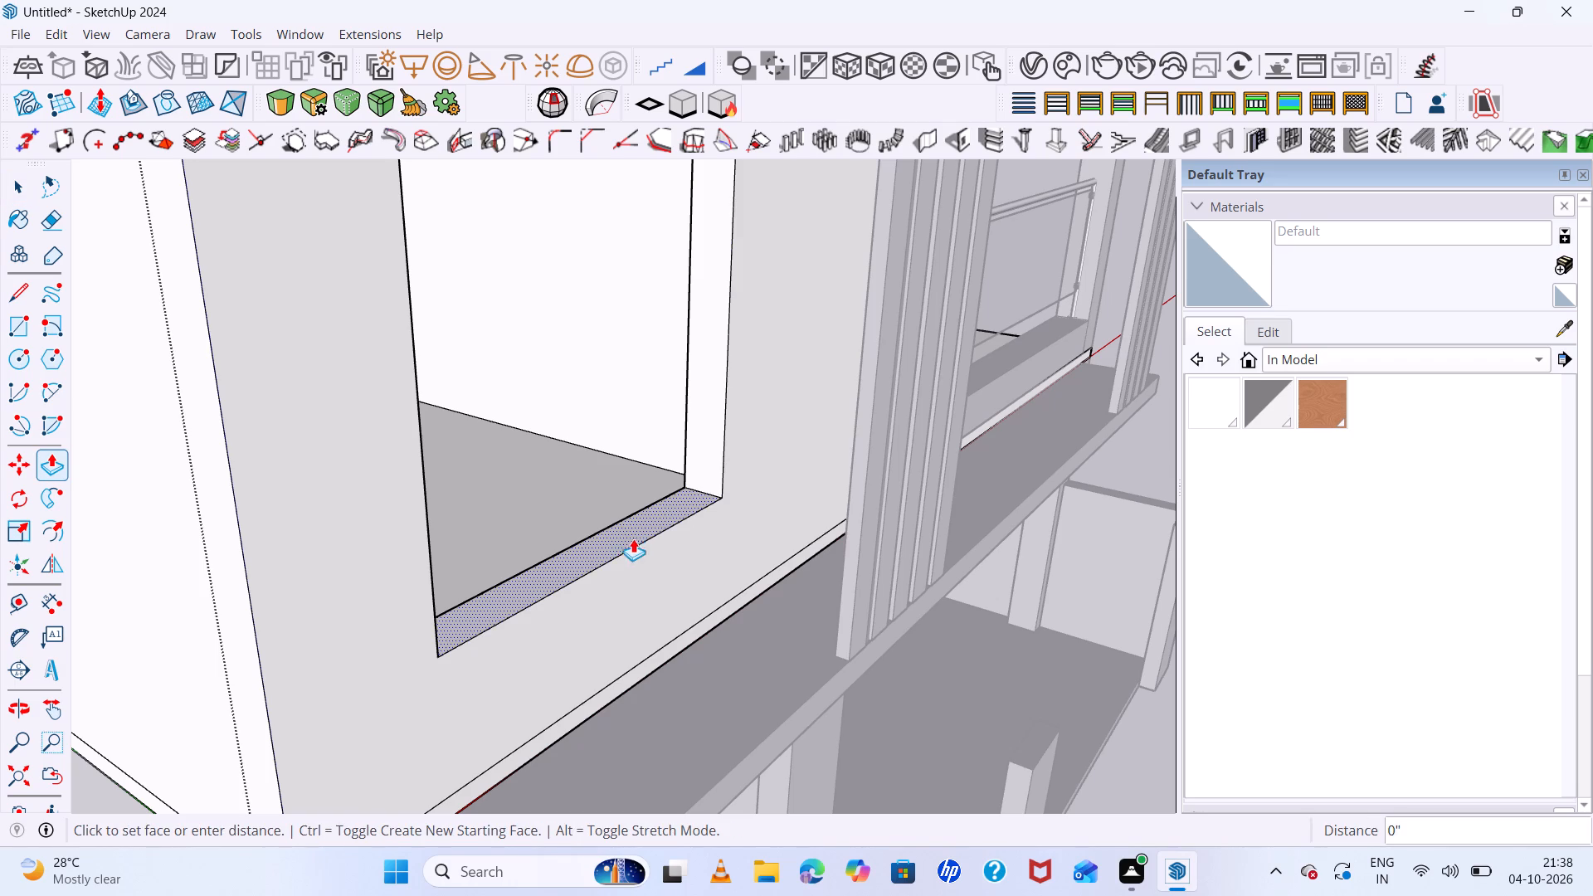
{"action": "left_click", "coordinate": [653, 619]}
Raise the head of the upper-storey front window by repeating the sill's Push/Pull distance on its underside face.
{"action": "scroll", "coordinate": [581, 583], "scroll_direction": "down", "scroll_amount": 12}
{"action": "middle_click_drag", "start_coordinate": [643, 601], "coordinate": [631, 580]}
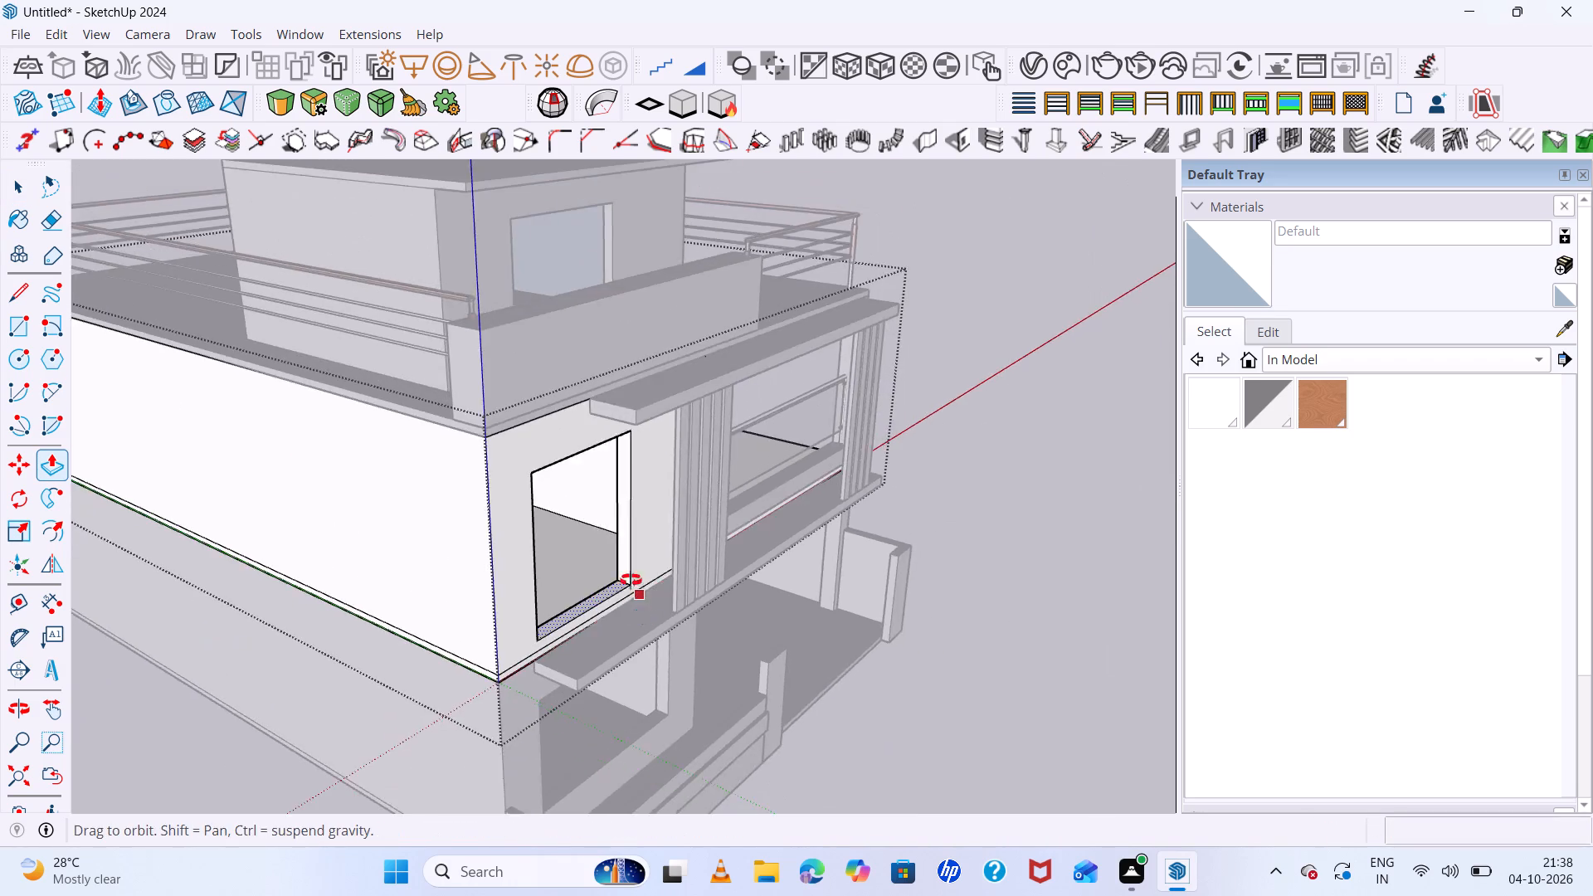
{"action": "middle_click_drag", "start_coordinate": [631, 580], "coordinate": [449, 404]}
{"action": "scroll", "coordinate": [463, 374], "scroll_direction": "up", "scroll_amount": 5}
{"action": "key", "text": "space"}
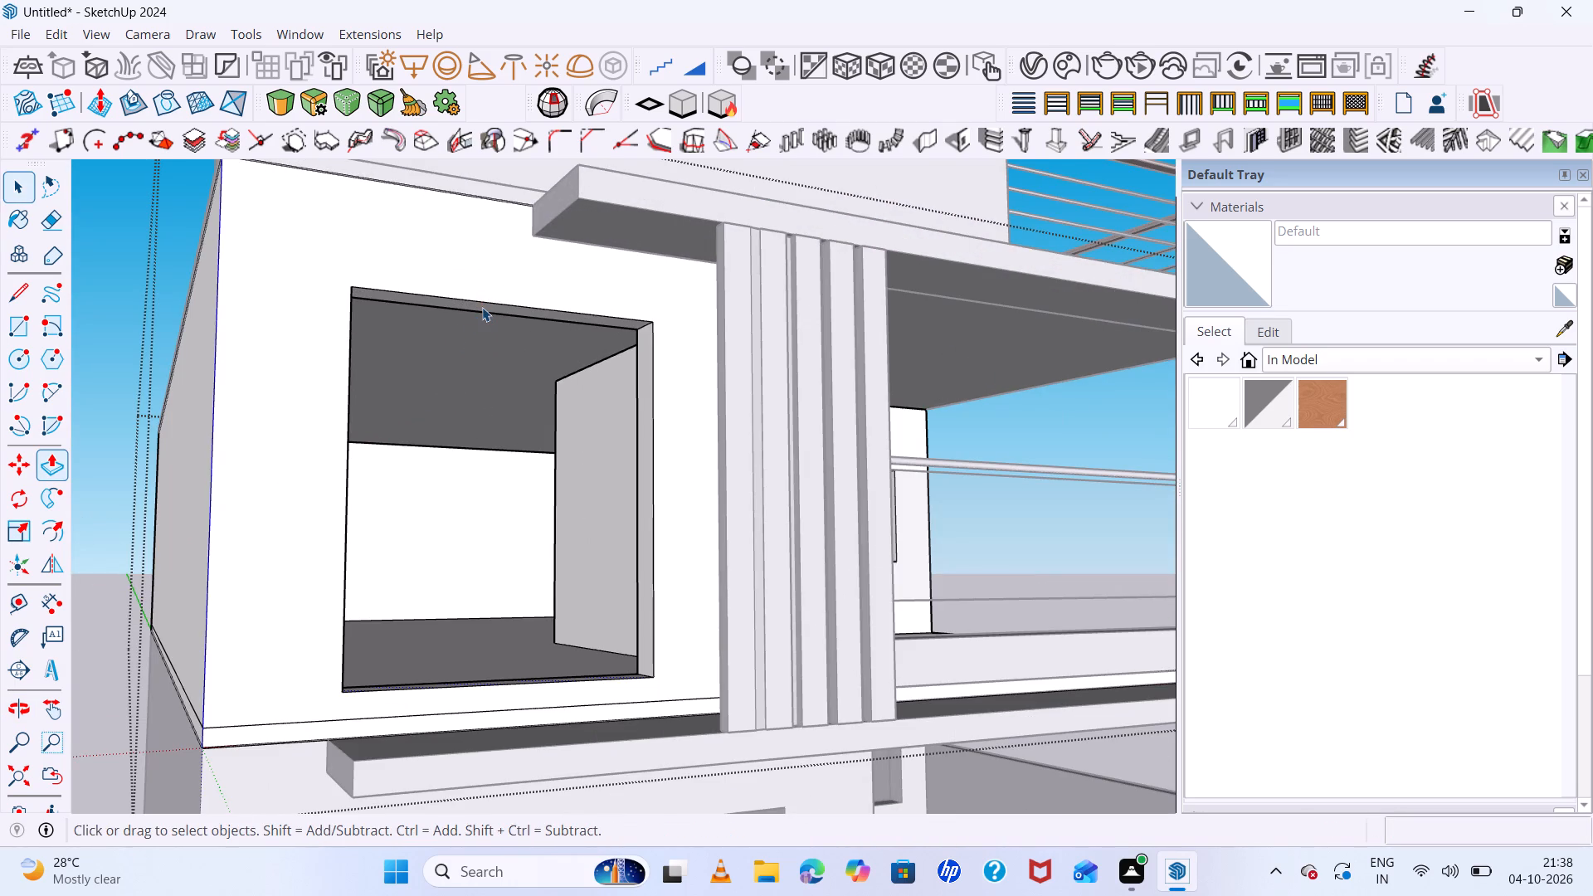
{"action": "left_click", "coordinate": [482, 307]}
{"action": "key", "text": "p"}
{"action": "double_click", "coordinate": [482, 307]}
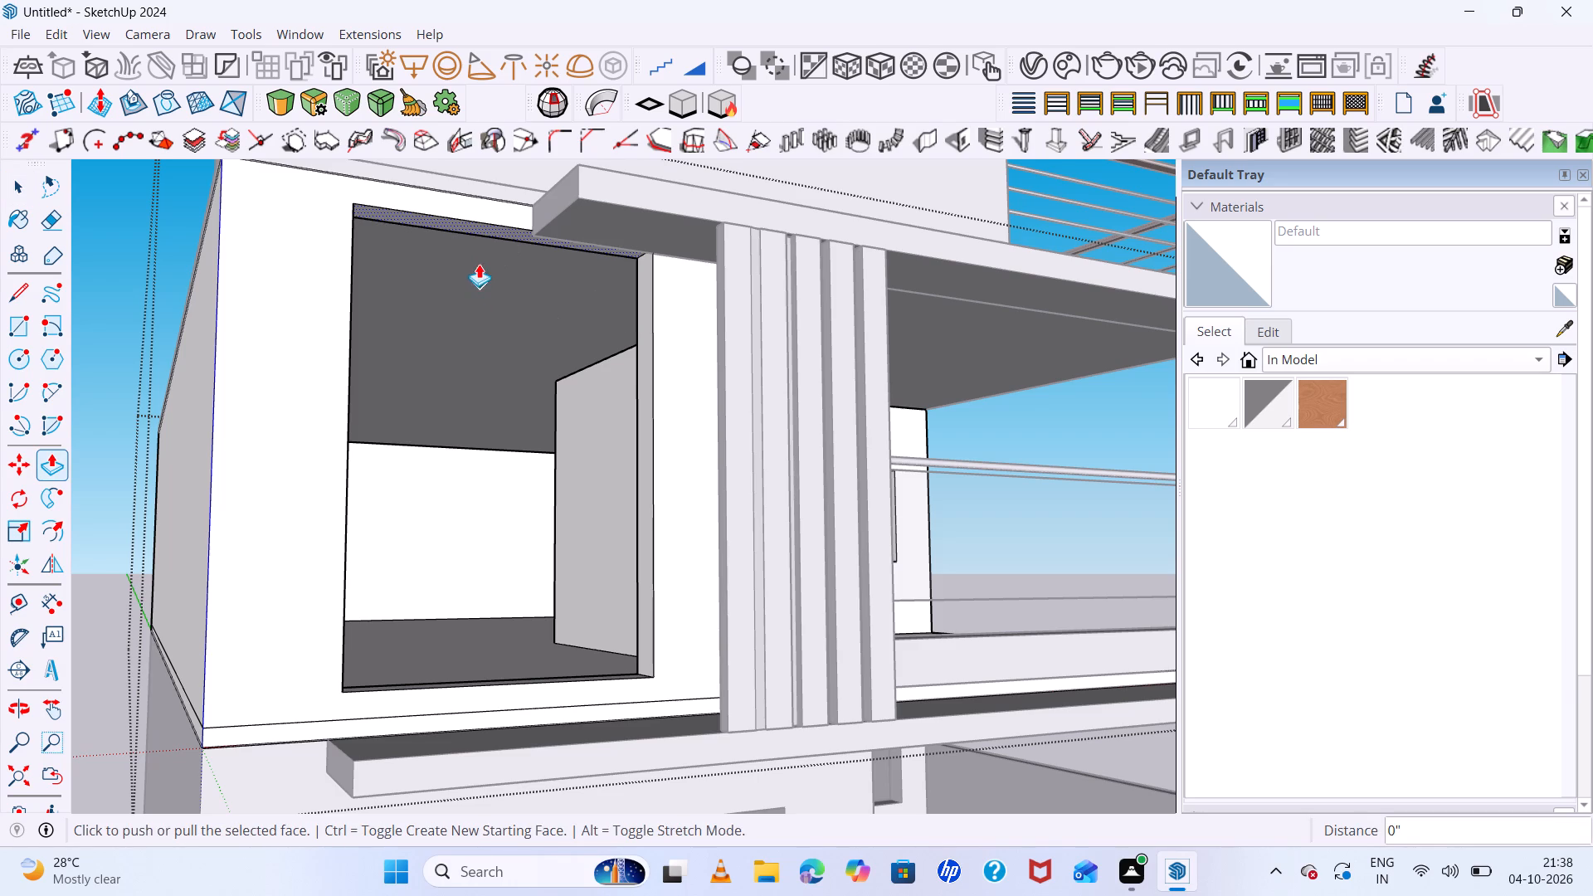
Inside the ground-floor wall group, Push/Pull the front window's jamb nearest the car porch inward by 3' 2" to narrow the opening.
{"action": "scroll", "coordinate": [465, 382], "scroll_direction": "down", "scroll_amount": 11}
{"action": "middle_click_drag", "start_coordinate": [593, 486], "coordinate": [385, 567]}
{"action": "scroll", "coordinate": [477, 523], "scroll_direction": "up", "scroll_amount": 5}
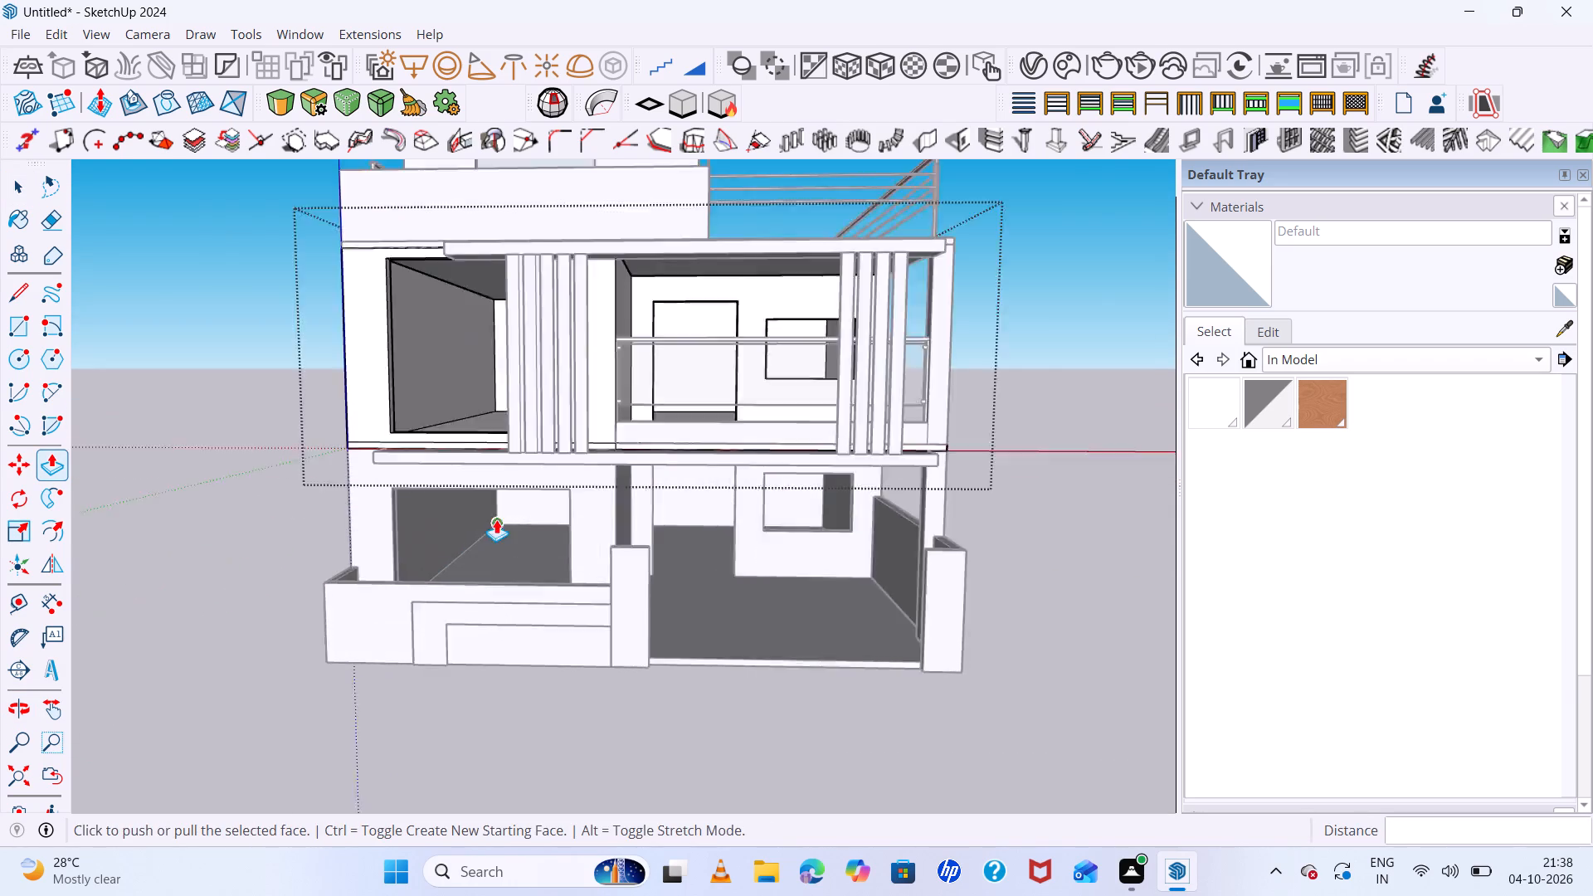
{"action": "scroll", "coordinate": [496, 519], "scroll_direction": "up", "scroll_amount": 1}
{"action": "middle_click_drag", "start_coordinate": [554, 538], "coordinate": [655, 544]}
{"action": "key", "text": "space"}
{"action": "double_click", "coordinate": [616, 524]}
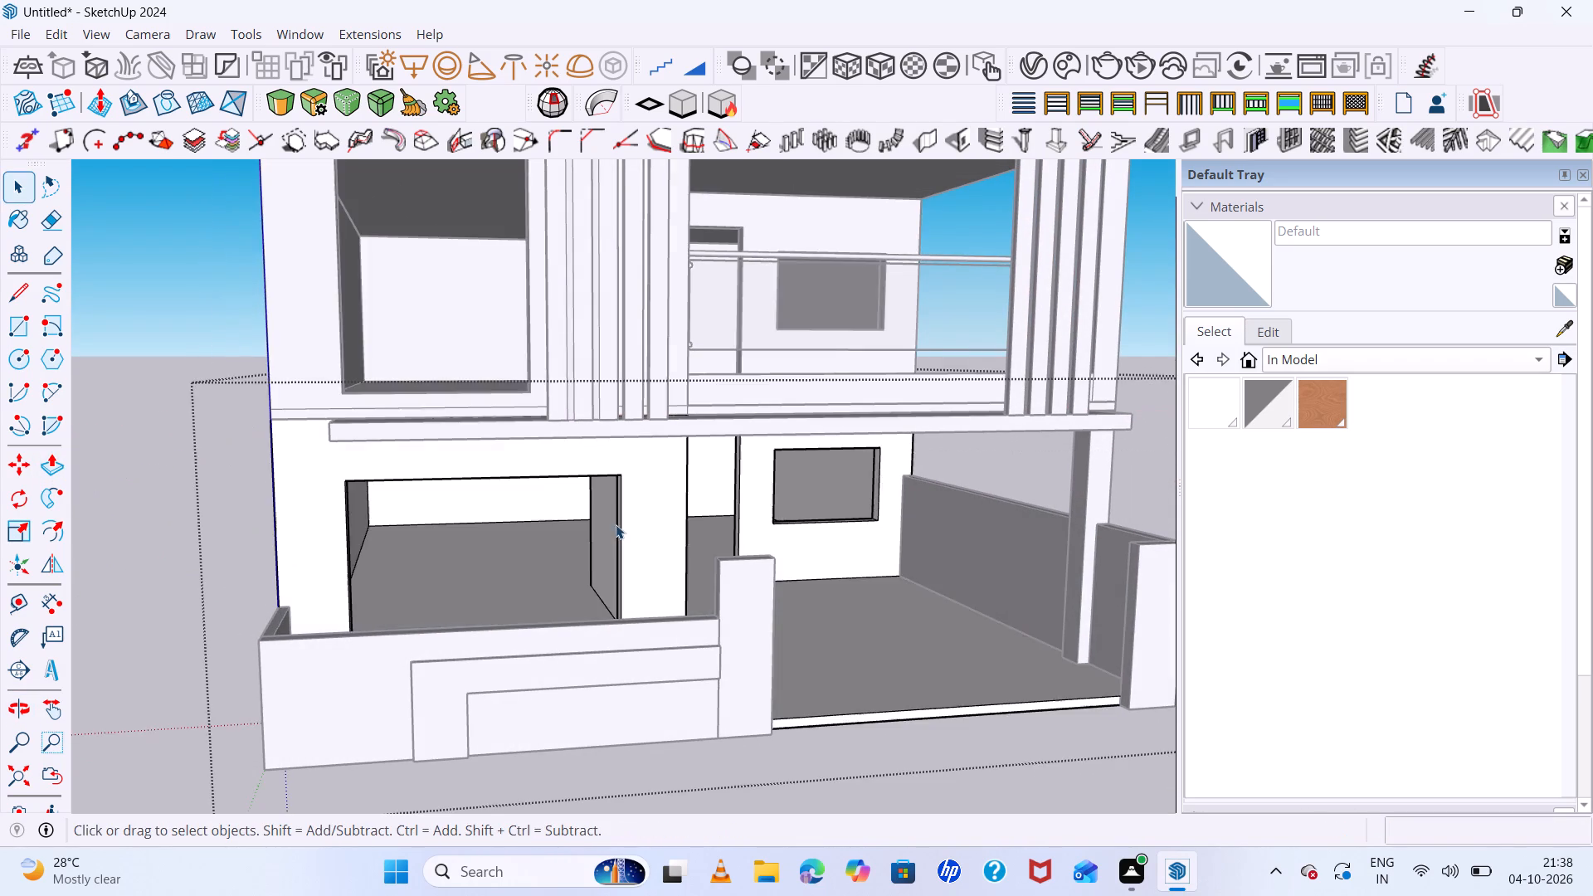
{"action": "scroll", "coordinate": [618, 525], "scroll_direction": "up", "scroll_amount": 4}
{"action": "left_click", "coordinate": [620, 527]}
{"action": "middle_click_drag", "start_coordinate": [618, 518], "coordinate": [728, 514]}
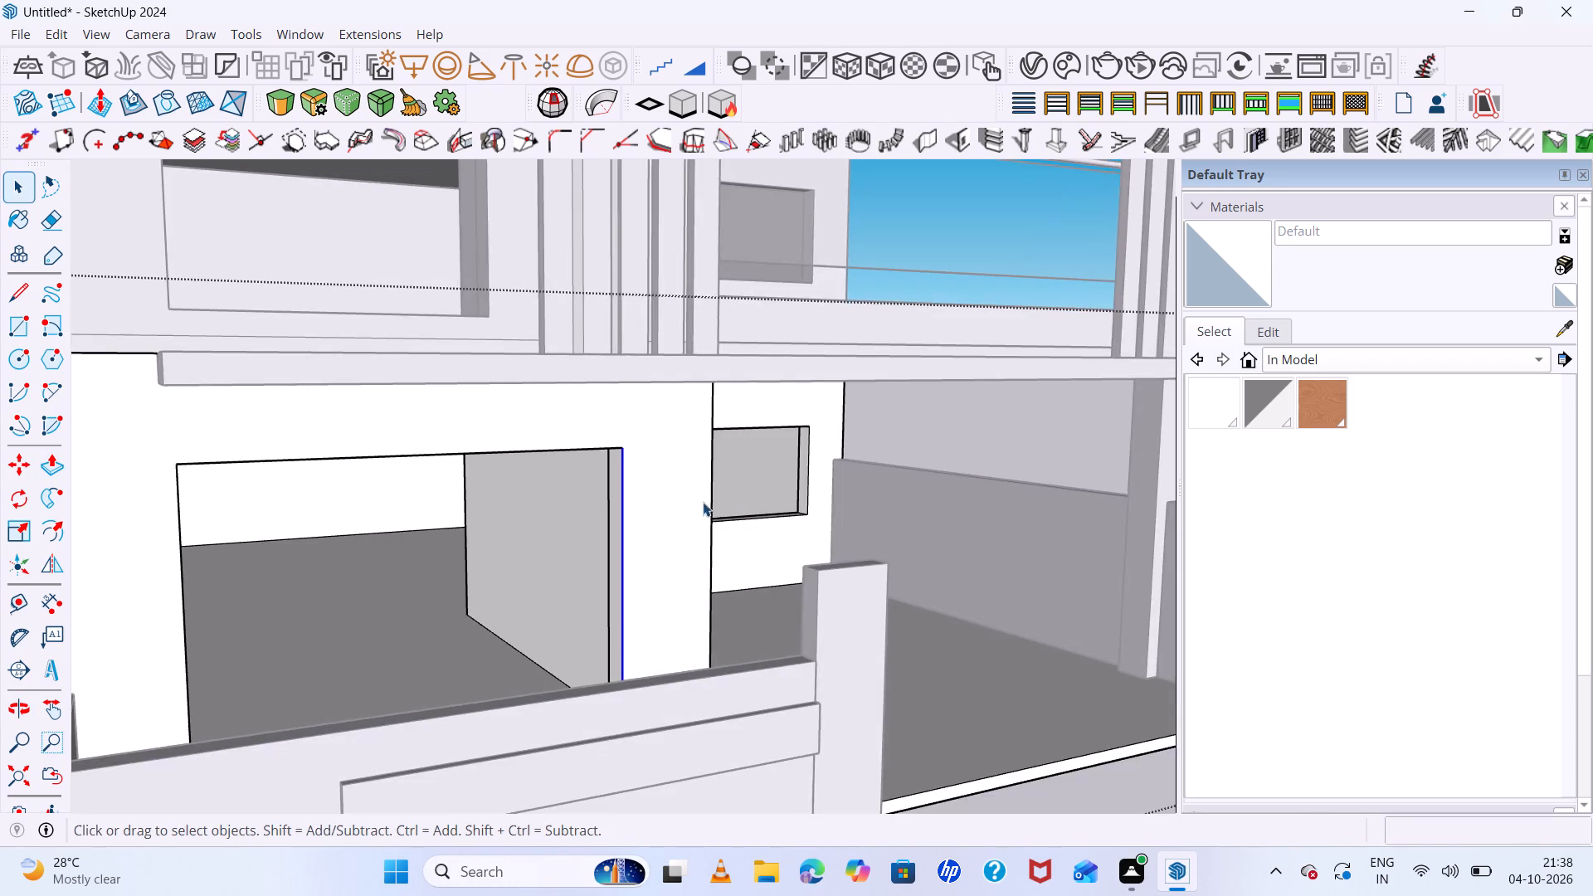
{"action": "scroll", "coordinate": [567, 498], "scroll_direction": "up", "scroll_amount": 3}
{"action": "left_click", "coordinate": [648, 504]}
{"action": "left_click", "coordinate": [642, 504]}
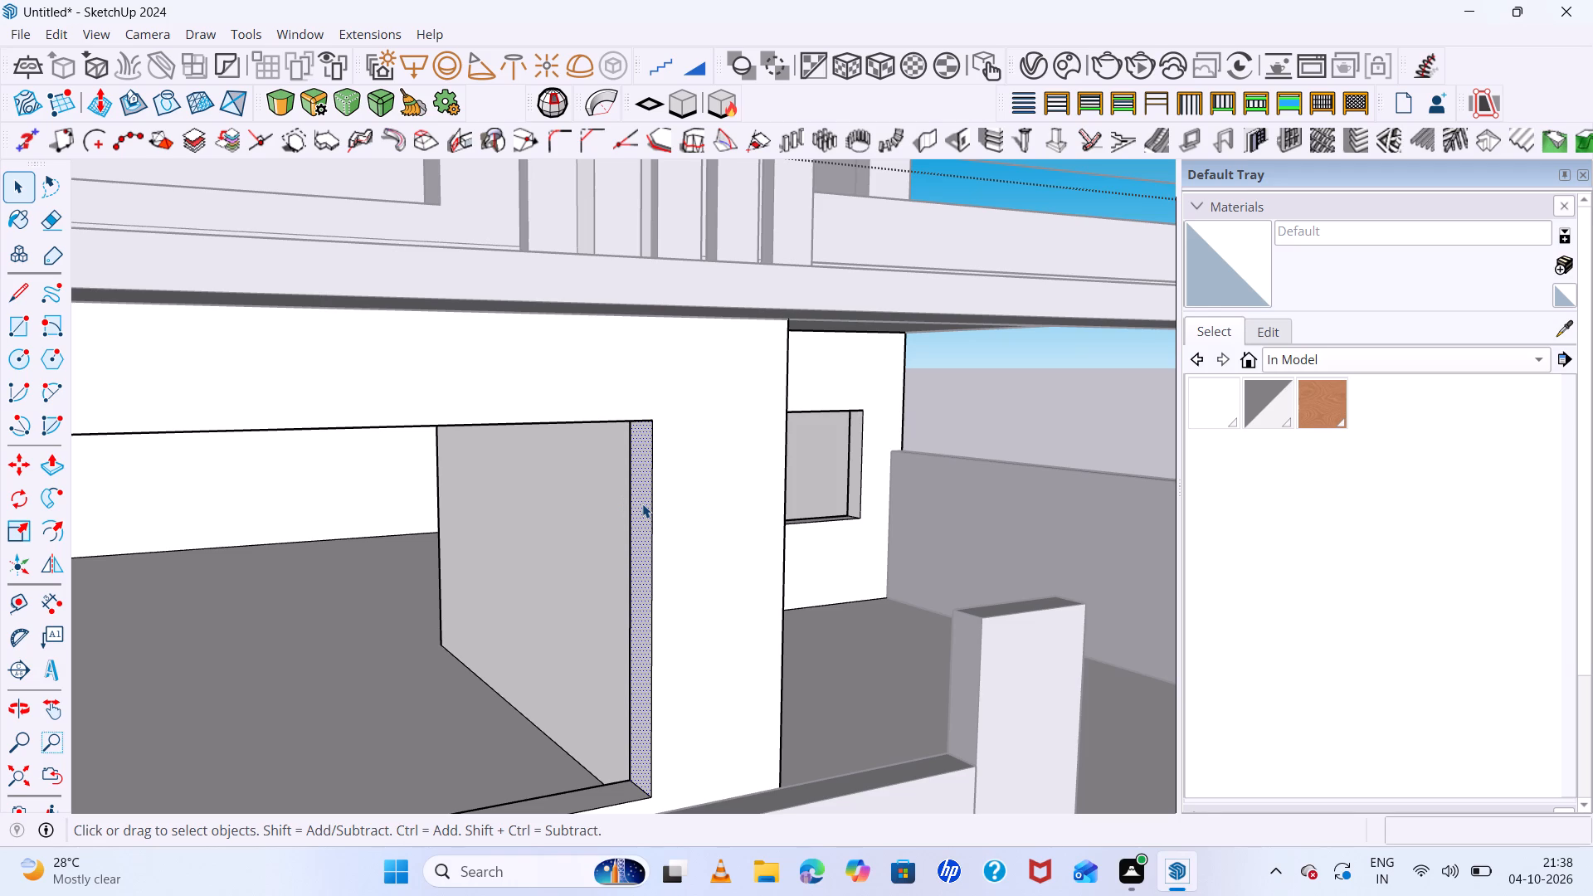
{"action": "key", "text": "p"}
{"action": "left_click_drag", "start_coordinate": [642, 504], "coordinate": [635, 506]}
{"action": "scroll", "coordinate": [539, 525], "scroll_direction": "down", "scroll_amount": 6}
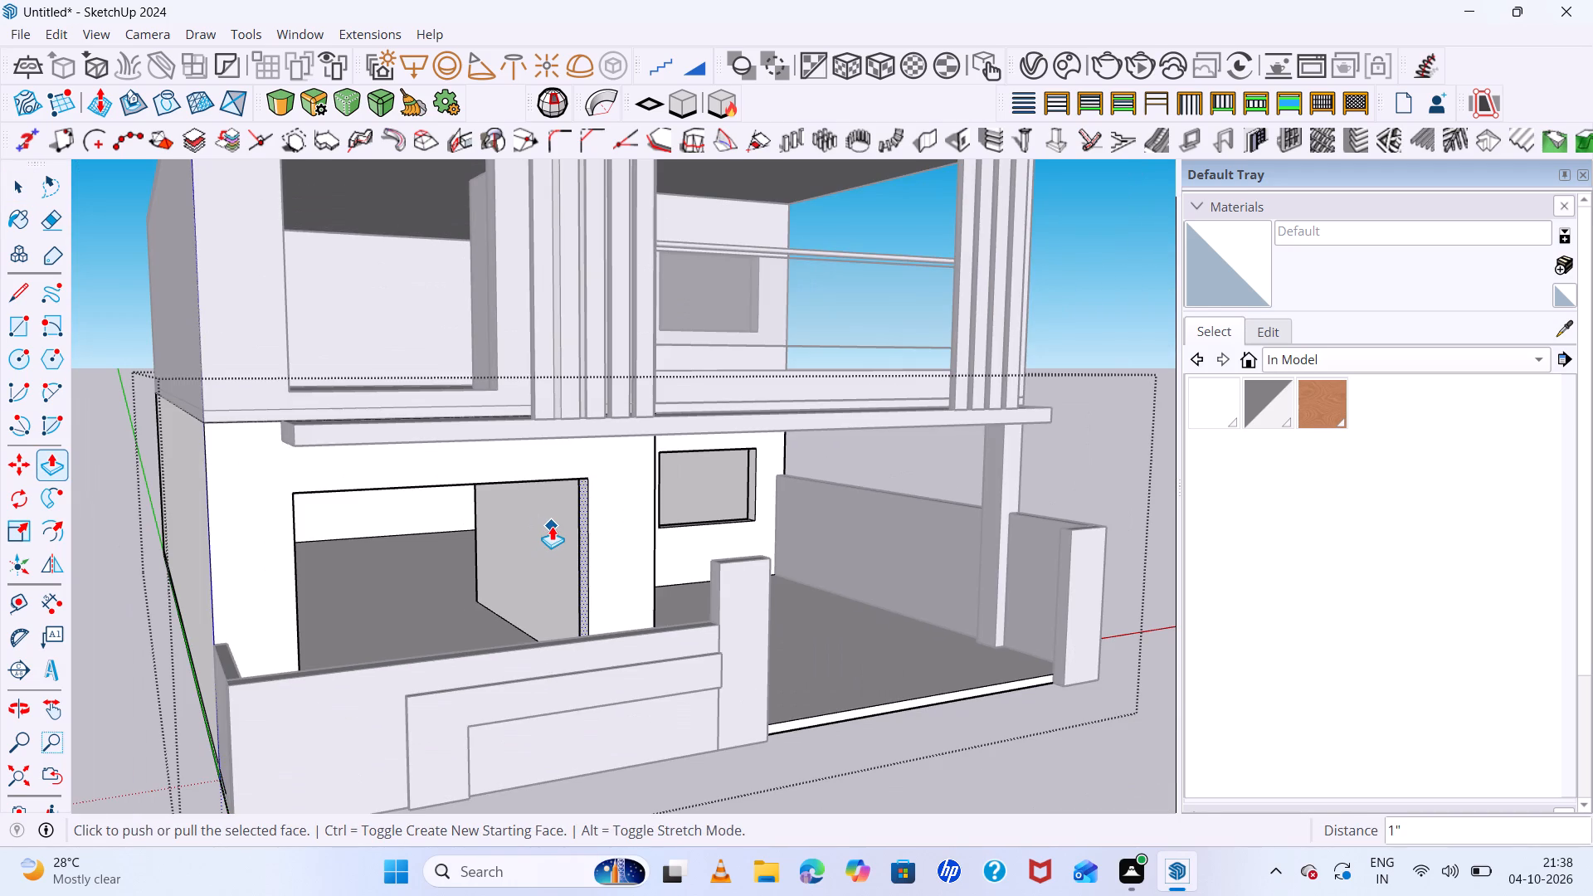
{"action": "key", "text": "ctrl+z"}
{"action": "left_click", "coordinate": [585, 530]}
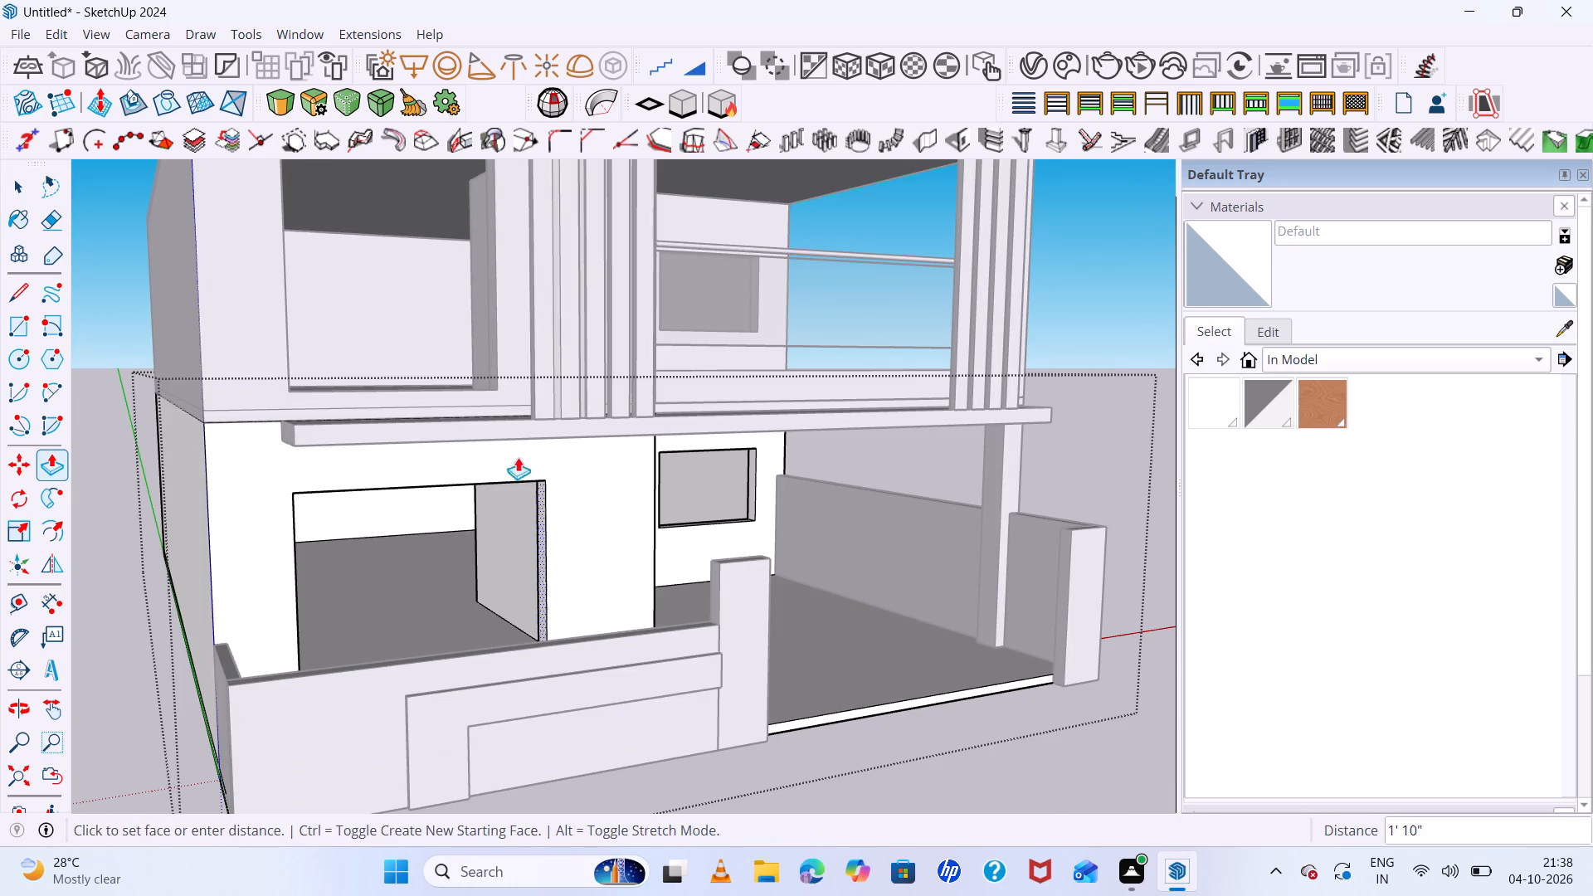
{"action": "left_click", "coordinate": [498, 385]}
Push/Pull the underside of the ground-floor front window's head upward by 9".
{"action": "scroll", "coordinate": [529, 483], "scroll_direction": "down", "scroll_amount": 6}
{"action": "middle_click_drag", "start_coordinate": [598, 537], "coordinate": [490, 575]}
{"action": "scroll", "coordinate": [598, 537], "scroll_direction": "up", "scroll_amount": 1}
{"action": "scroll", "coordinate": [474, 561], "scroll_direction": "up", "scroll_amount": 5}
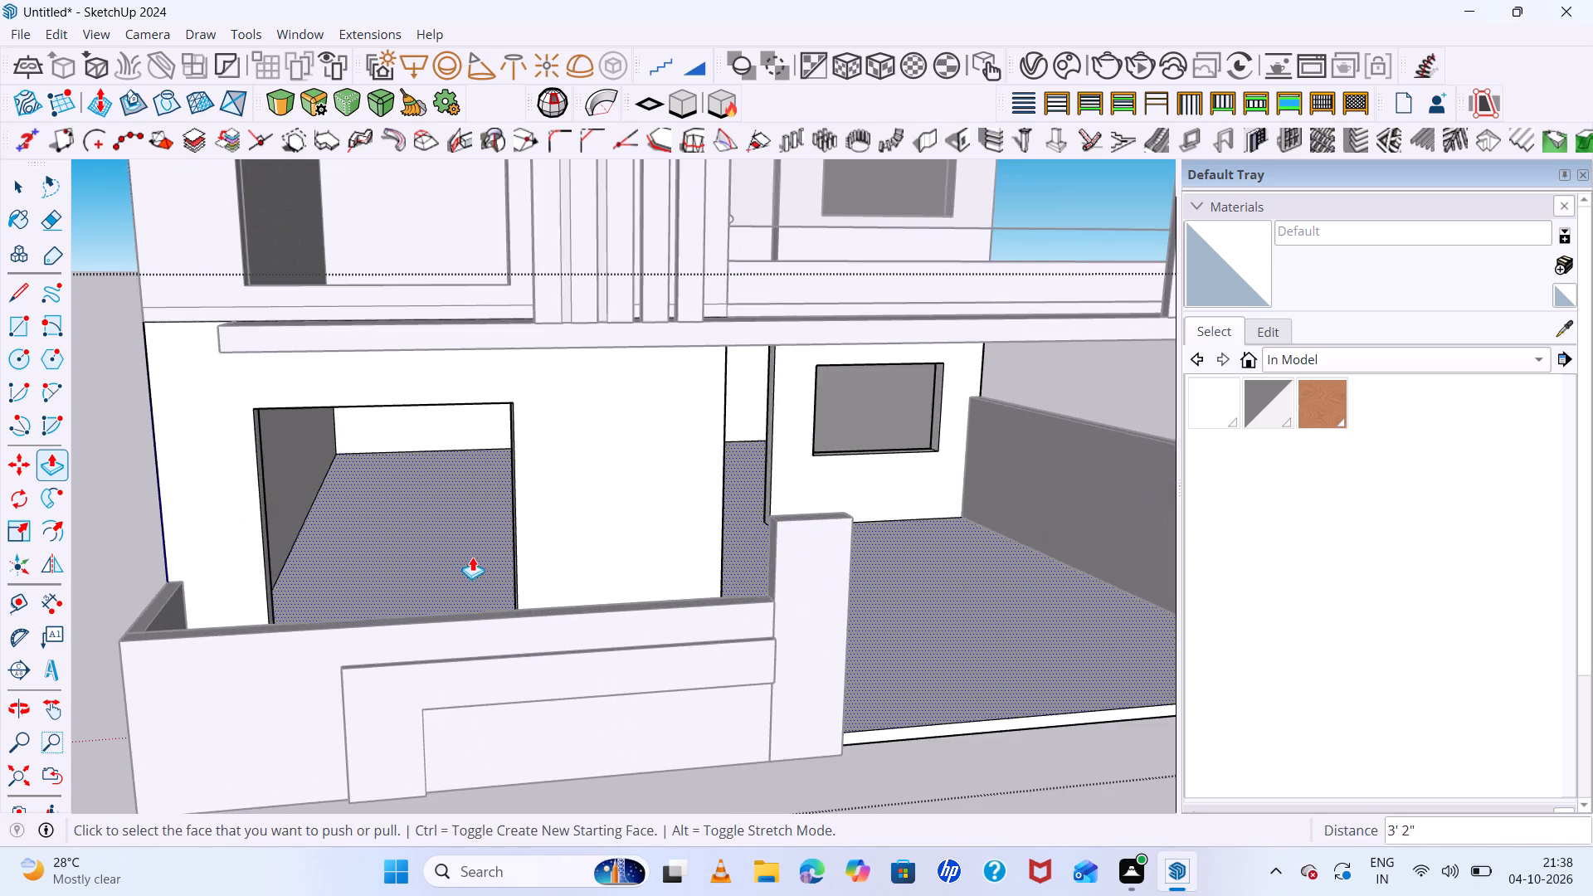
{"action": "middle_click_drag", "start_coordinate": [478, 566], "coordinate": [495, 761]}
{"action": "scroll", "coordinate": [446, 651], "scroll_direction": "up", "scroll_amount": 4}
{"action": "middle_click_drag", "start_coordinate": [465, 606], "coordinate": [475, 441]}
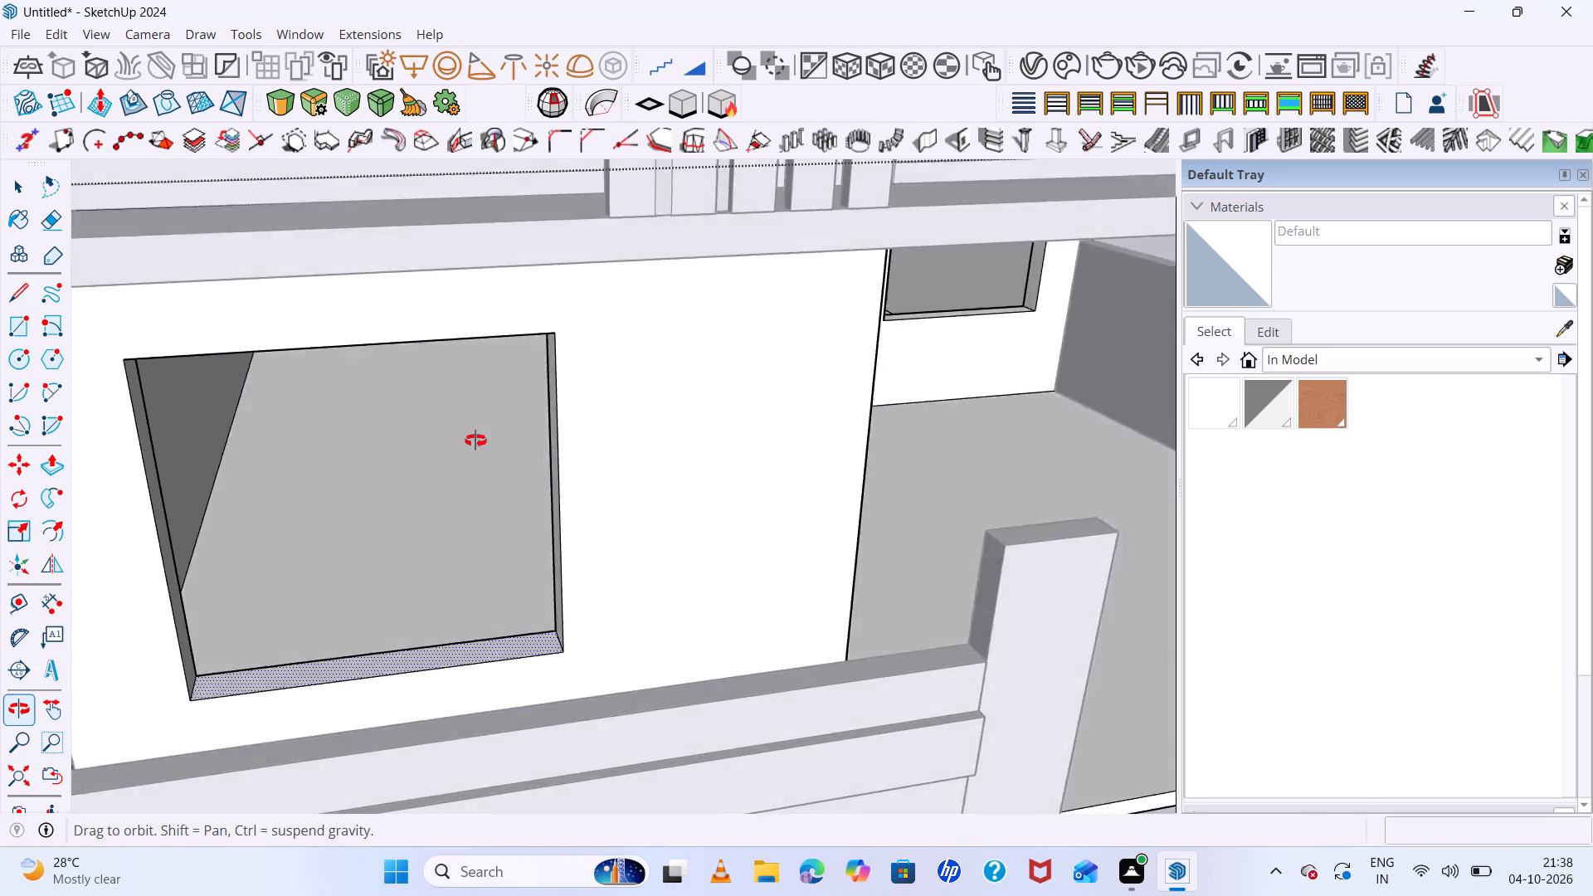
{"action": "middle_click_drag", "start_coordinate": [475, 441], "coordinate": [478, 385]}
{"action": "scroll", "coordinate": [444, 373], "scroll_direction": "up", "scroll_amount": 4}
{"action": "scroll", "coordinate": [510, 377], "scroll_direction": "down", "scroll_amount": 7}
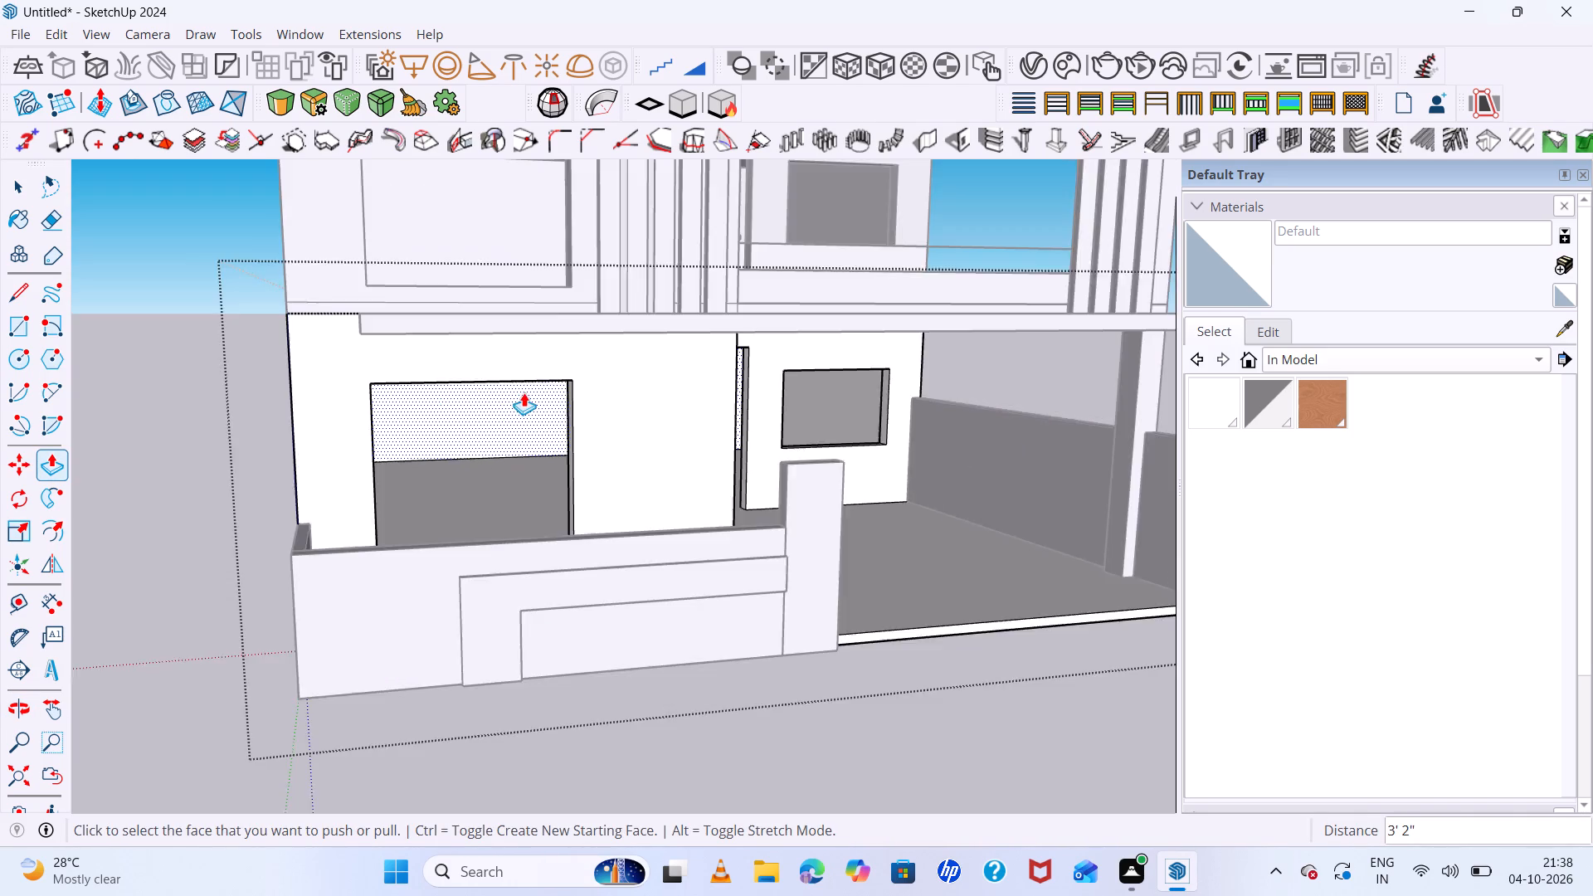
{"action": "scroll", "coordinate": [524, 392], "scroll_direction": "down", "scroll_amount": 4}
{"action": "middle_click_drag", "start_coordinate": [524, 389], "coordinate": [519, 294]}
{"action": "scroll", "coordinate": [523, 367], "scroll_direction": "up", "scroll_amount": 12}
{"action": "middle_click_drag", "start_coordinate": [547, 364], "coordinate": [554, 341]}
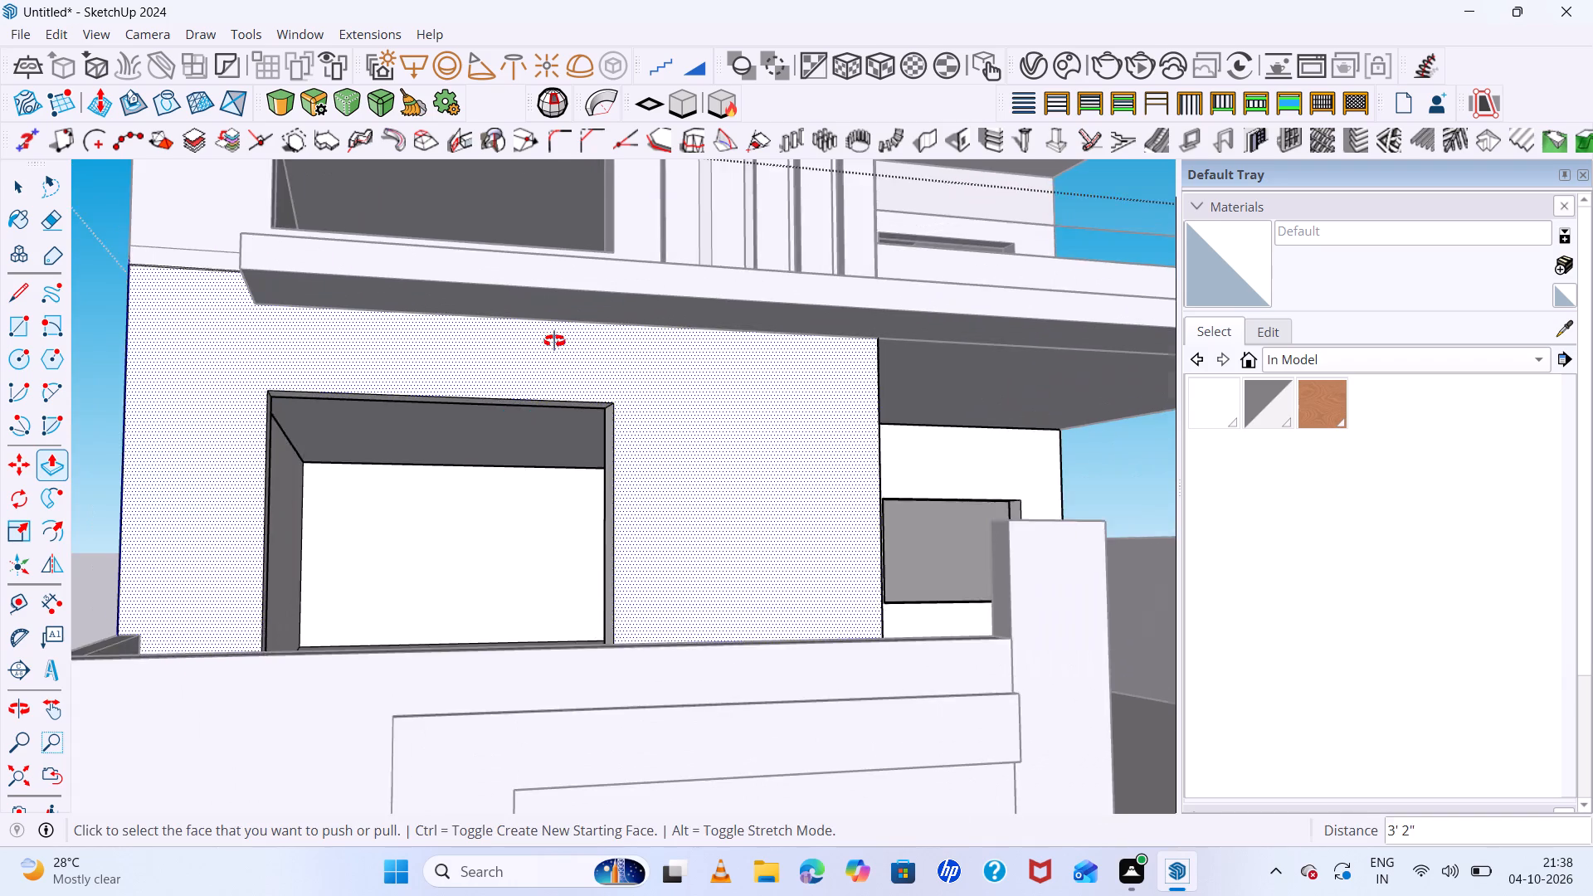
{"action": "middle_click_drag", "start_coordinate": [554, 341], "coordinate": [560, 310]}
{"action": "scroll", "coordinate": [575, 399], "scroll_direction": "up", "scroll_amount": 3}
{"action": "left_click", "coordinate": [554, 418]}
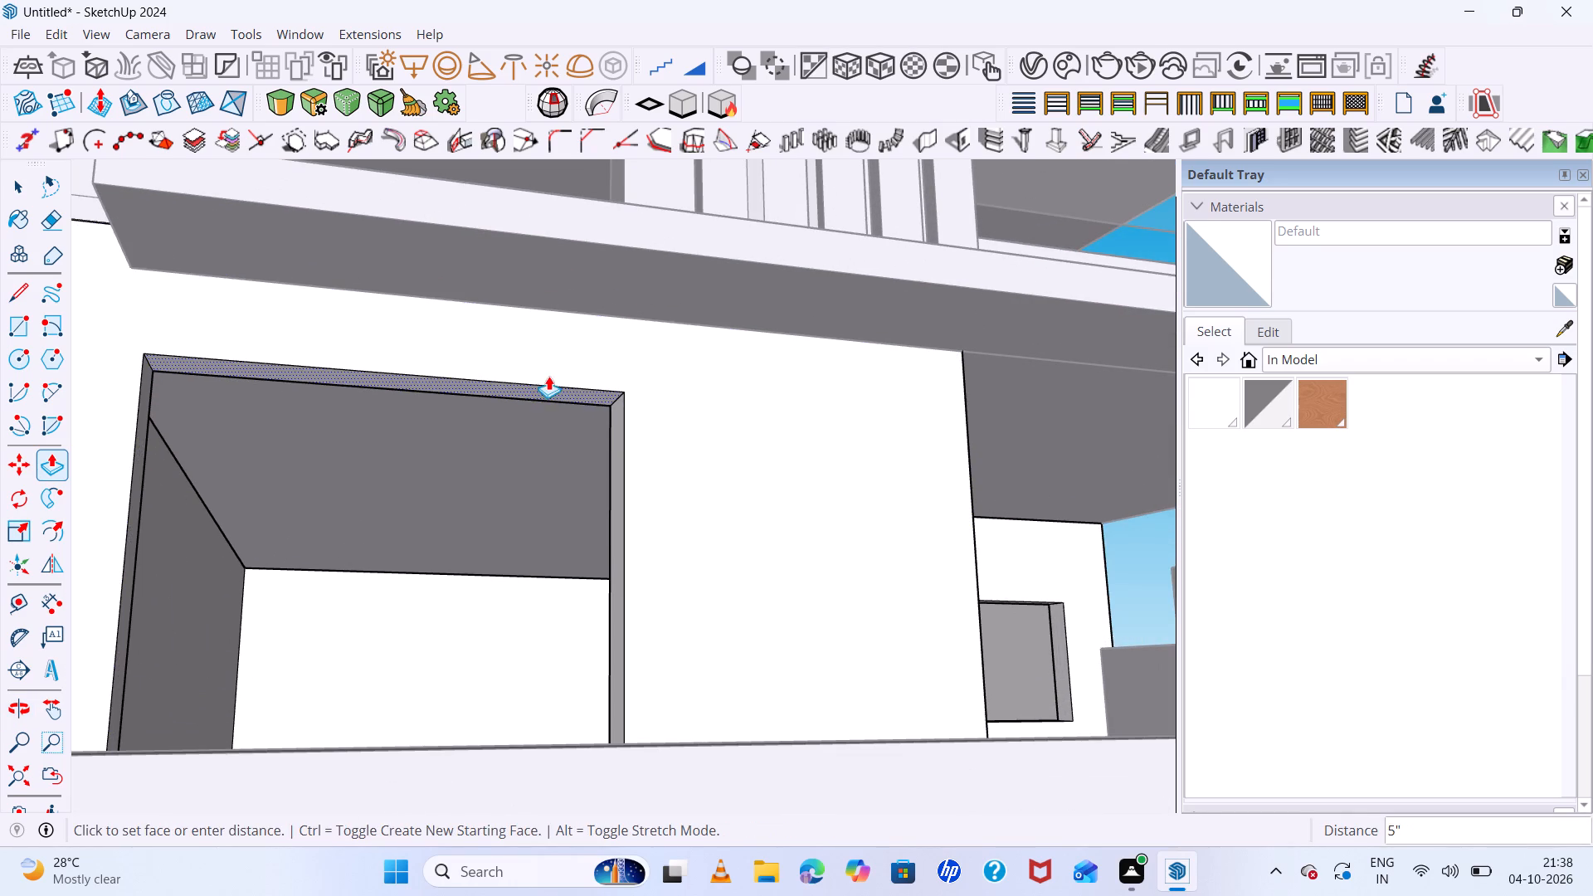
{"action": "left_click", "coordinate": [546, 367]}
Push/Pull the ground-floor front window's head up another 8" and close the wall group.
{"action": "scroll", "coordinate": [602, 402], "scroll_direction": "down", "scroll_amount": 10}
{"action": "middle_click_drag", "start_coordinate": [752, 516], "coordinate": [584, 691]}
{"action": "middle_click_drag", "start_coordinate": [637, 611], "coordinate": [831, 519]}
{"action": "middle_click_drag", "start_coordinate": [833, 514], "coordinate": [838, 485]}
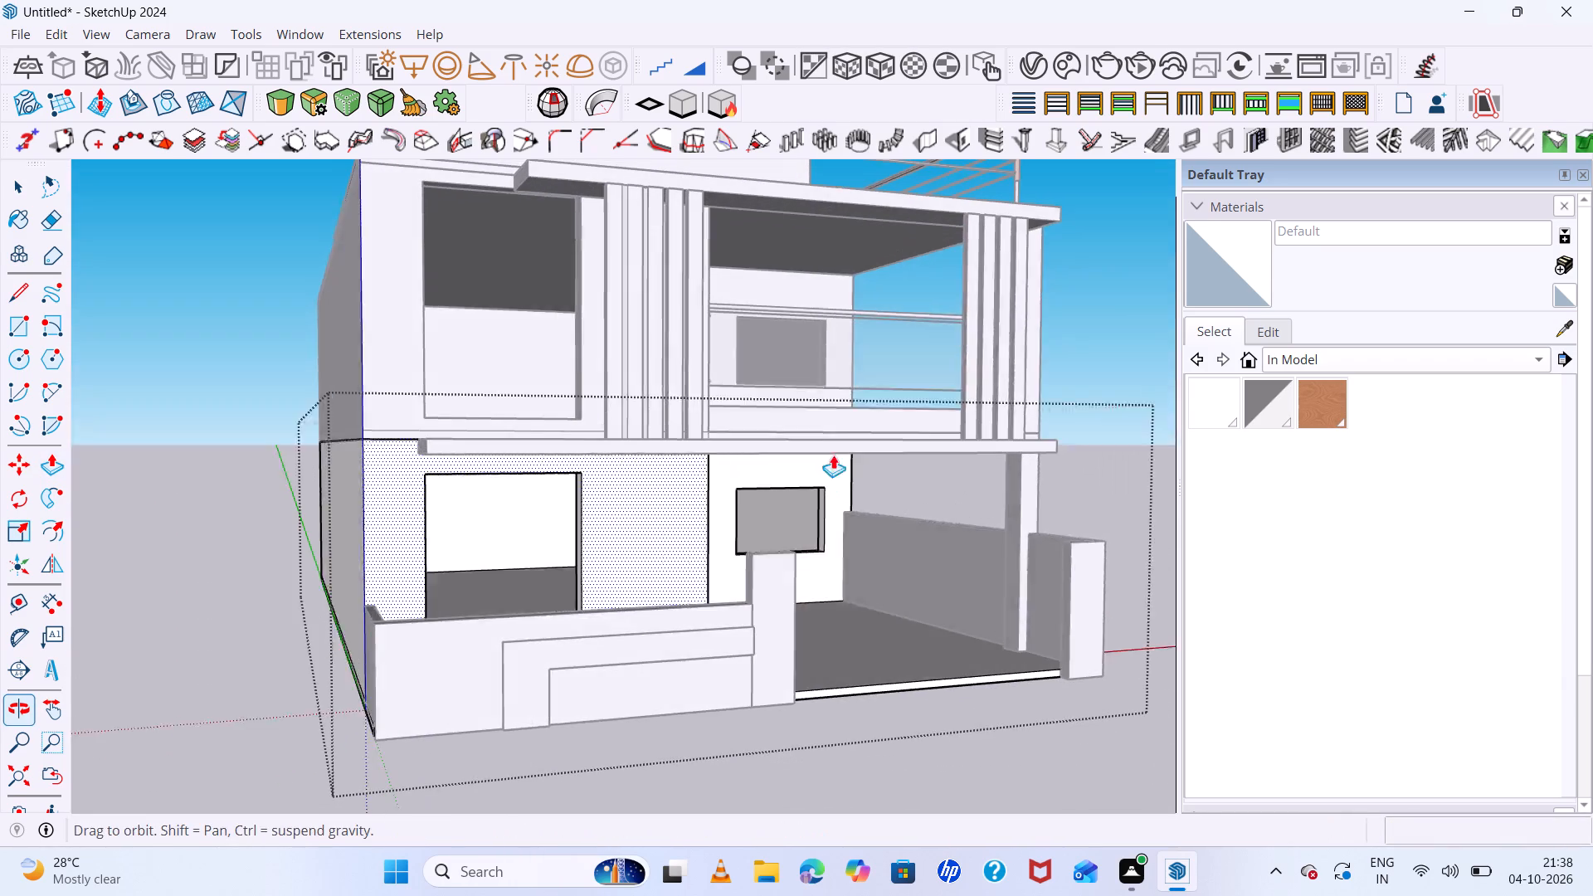
{"action": "scroll", "coordinate": [575, 491], "scroll_direction": "up", "scroll_amount": 6}
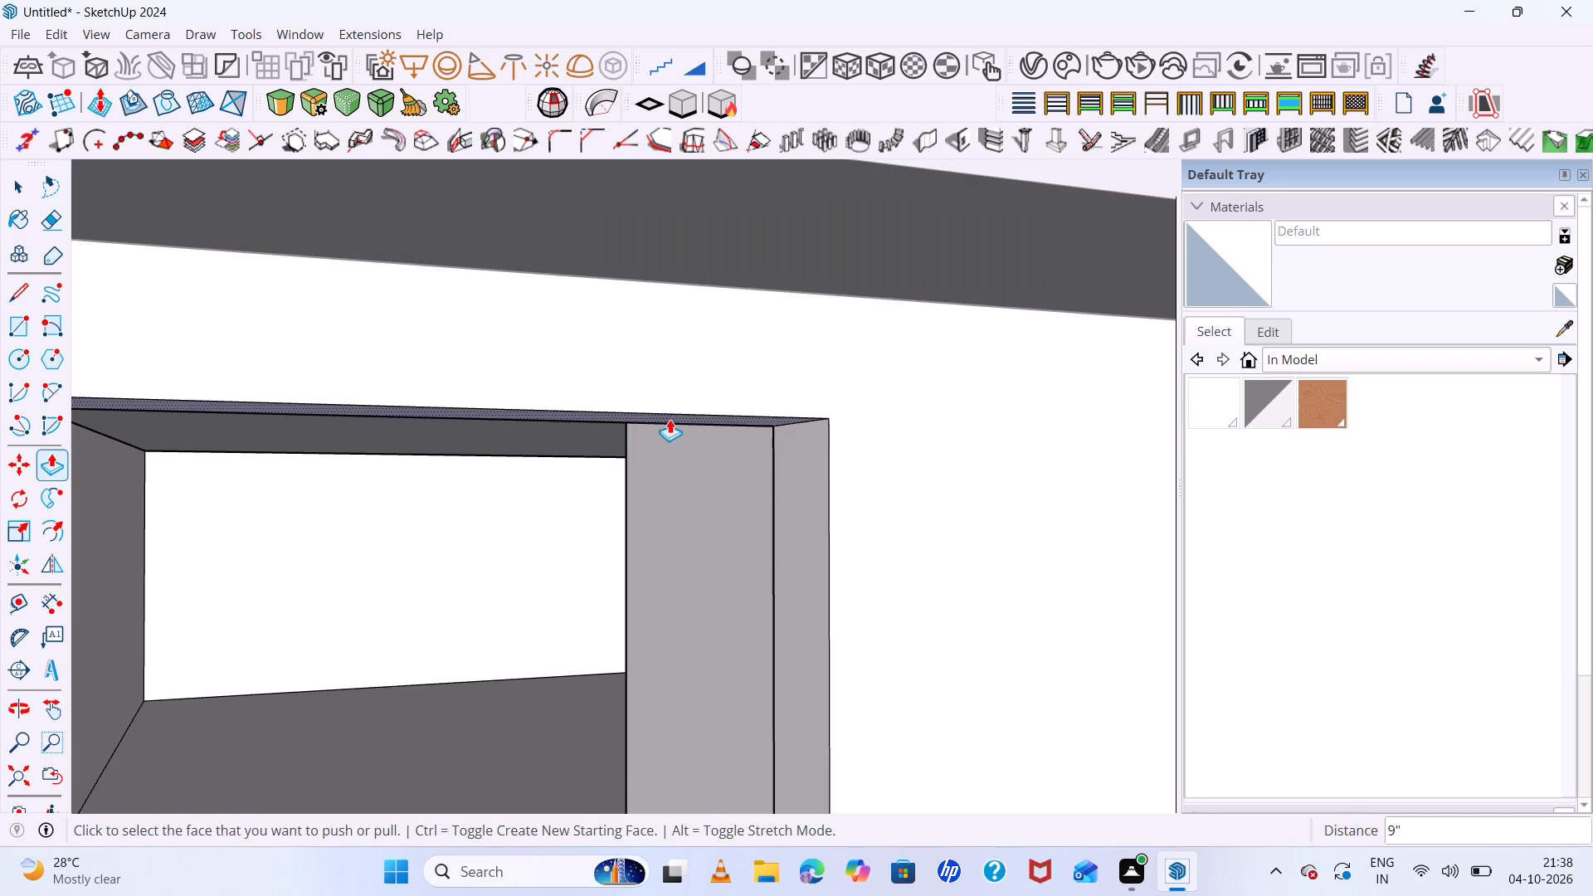
{"action": "left_click", "coordinate": [670, 419]}
{"action": "left_click", "coordinate": [650, 315]}
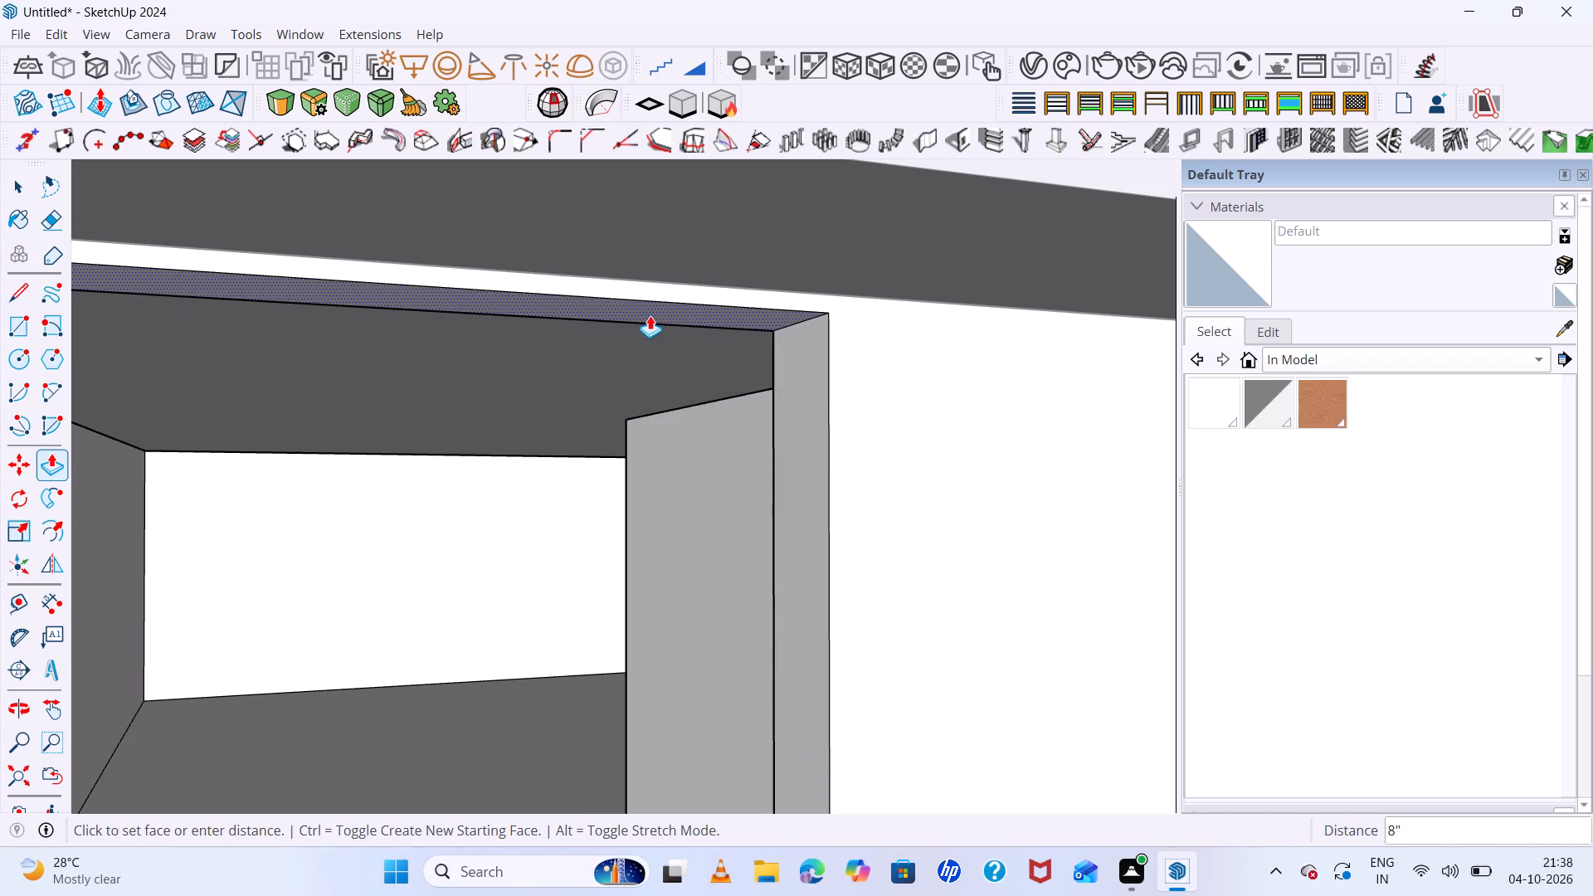
{"action": "scroll", "coordinate": [490, 416], "scroll_direction": "down", "scroll_amount": 13}
{"action": "middle_click_drag", "start_coordinate": [763, 535], "coordinate": [614, 611]}
{"action": "scroll", "coordinate": [616, 606], "scroll_direction": "up", "scroll_amount": 1}
{"action": "scroll", "coordinate": [674, 573], "scroll_direction": "down", "scroll_amount": 7}
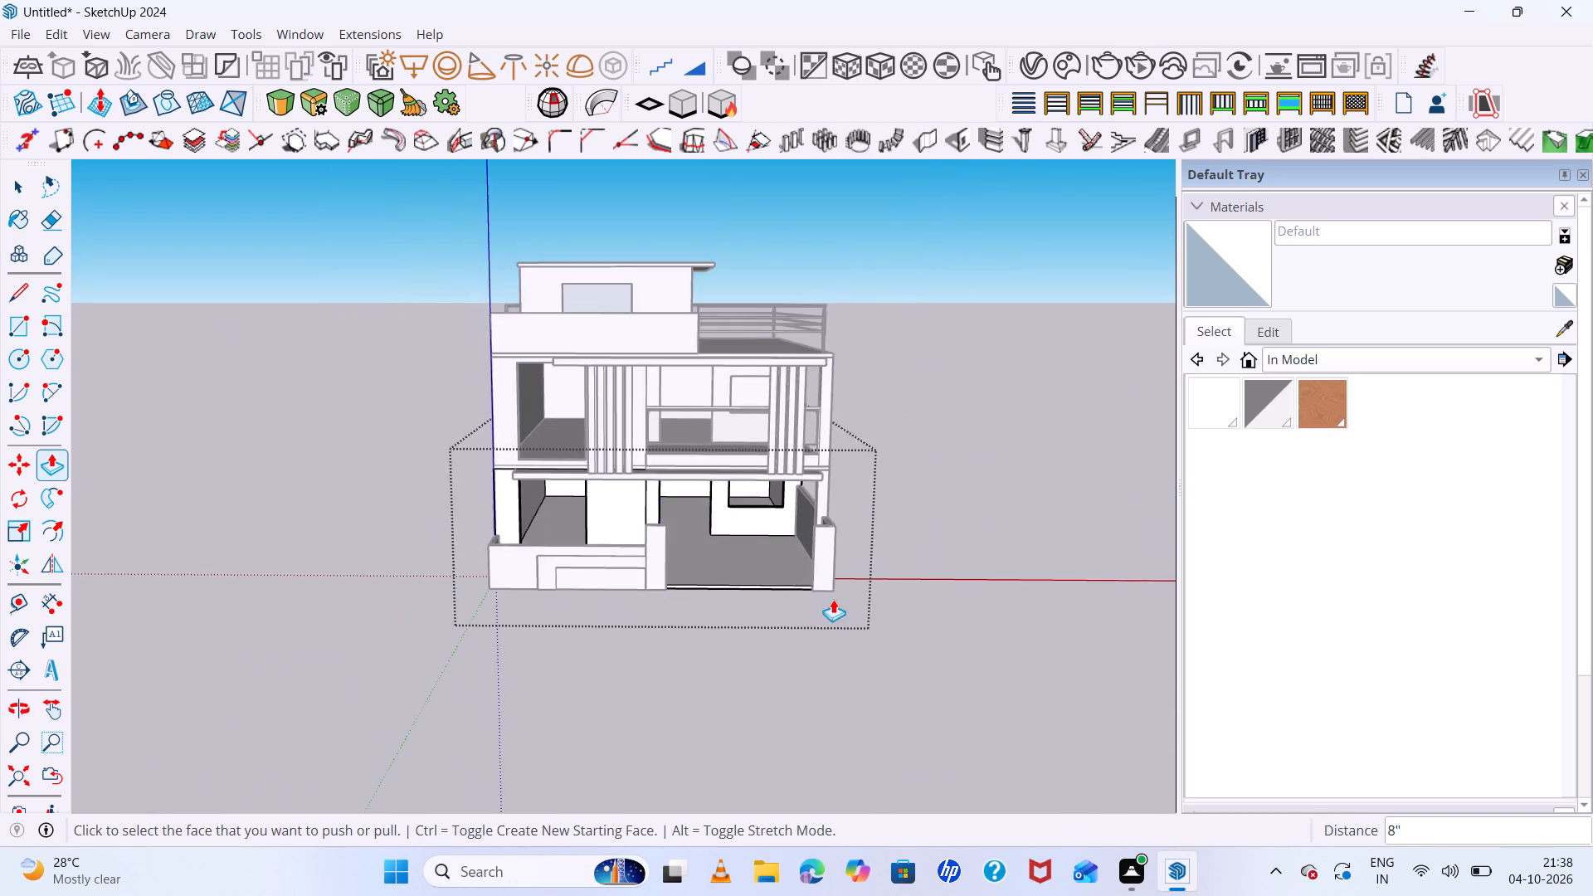
{"action": "middle_click_drag", "start_coordinate": [895, 615], "coordinate": [843, 503]}
{"action": "key", "text": "space"}
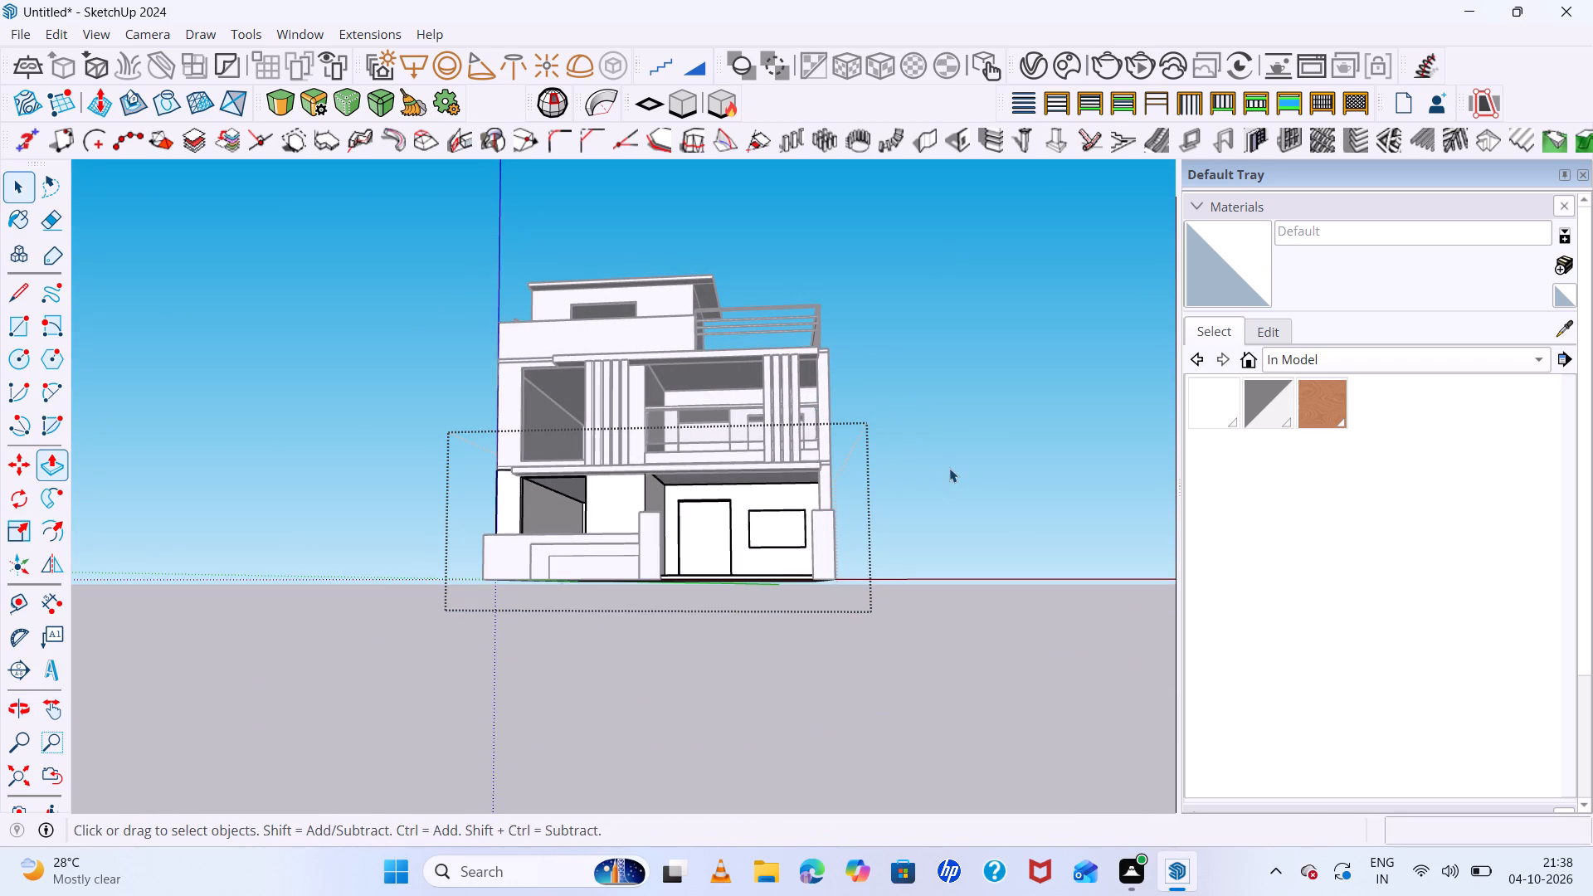
{"action": "left_click", "coordinate": [949, 468]}
Examine the whole building from the front corner and straight on to compare the reshaped front windows on both storeys.
{"action": "scroll", "coordinate": [545, 379], "scroll_direction": "up", "scroll_amount": 6}
{"action": "middle_click_drag", "start_coordinate": [667, 543], "coordinate": [909, 645]}
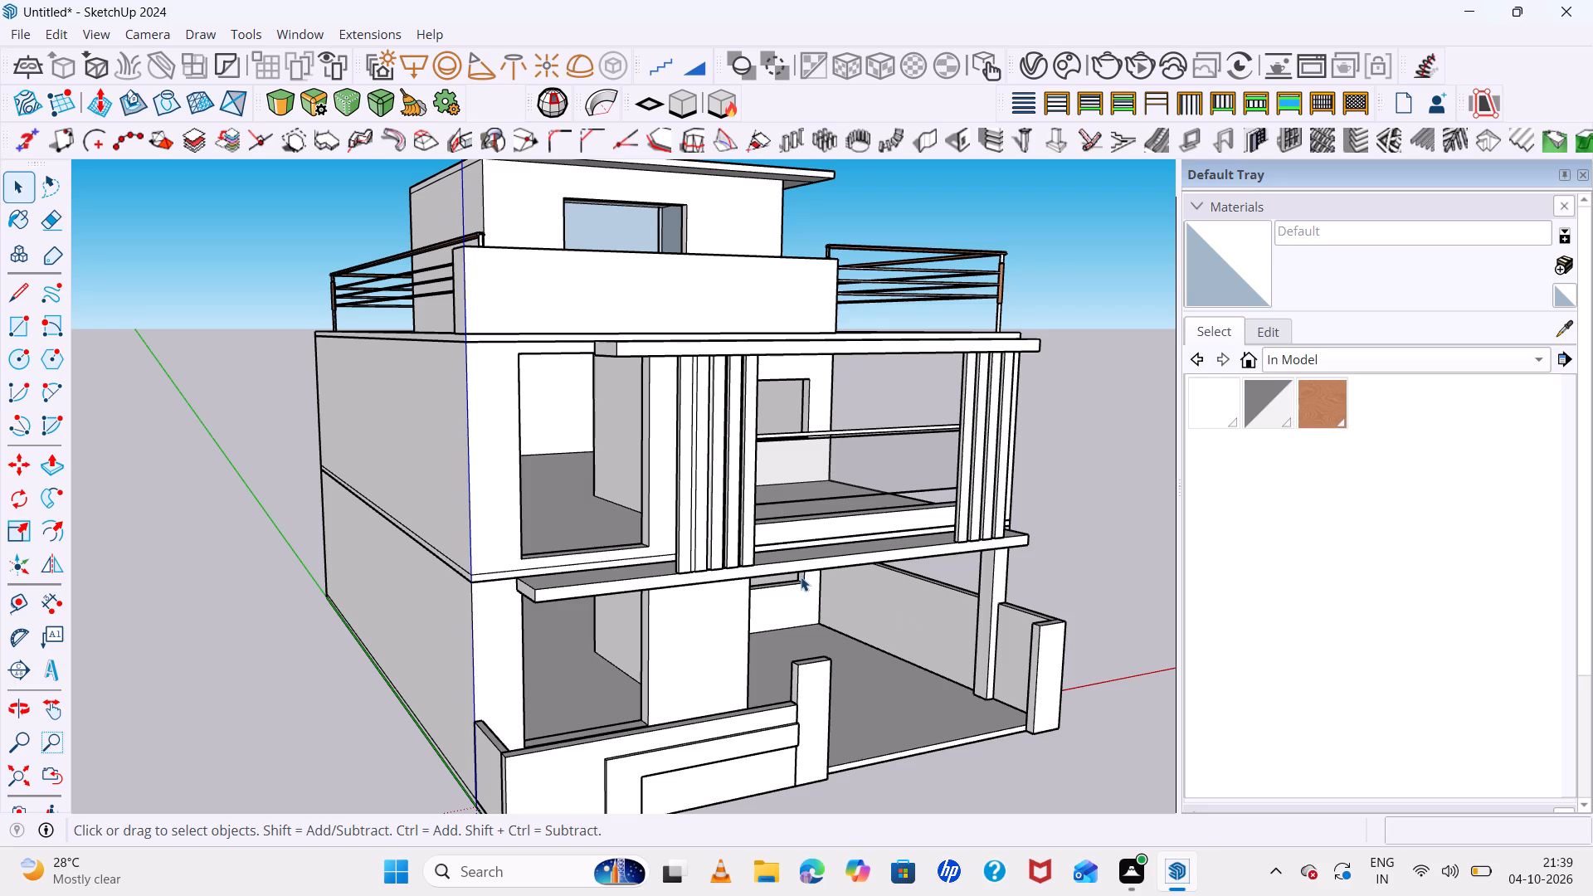
{"action": "scroll", "coordinate": [776, 664], "scroll_direction": "down", "scroll_amount": 5}
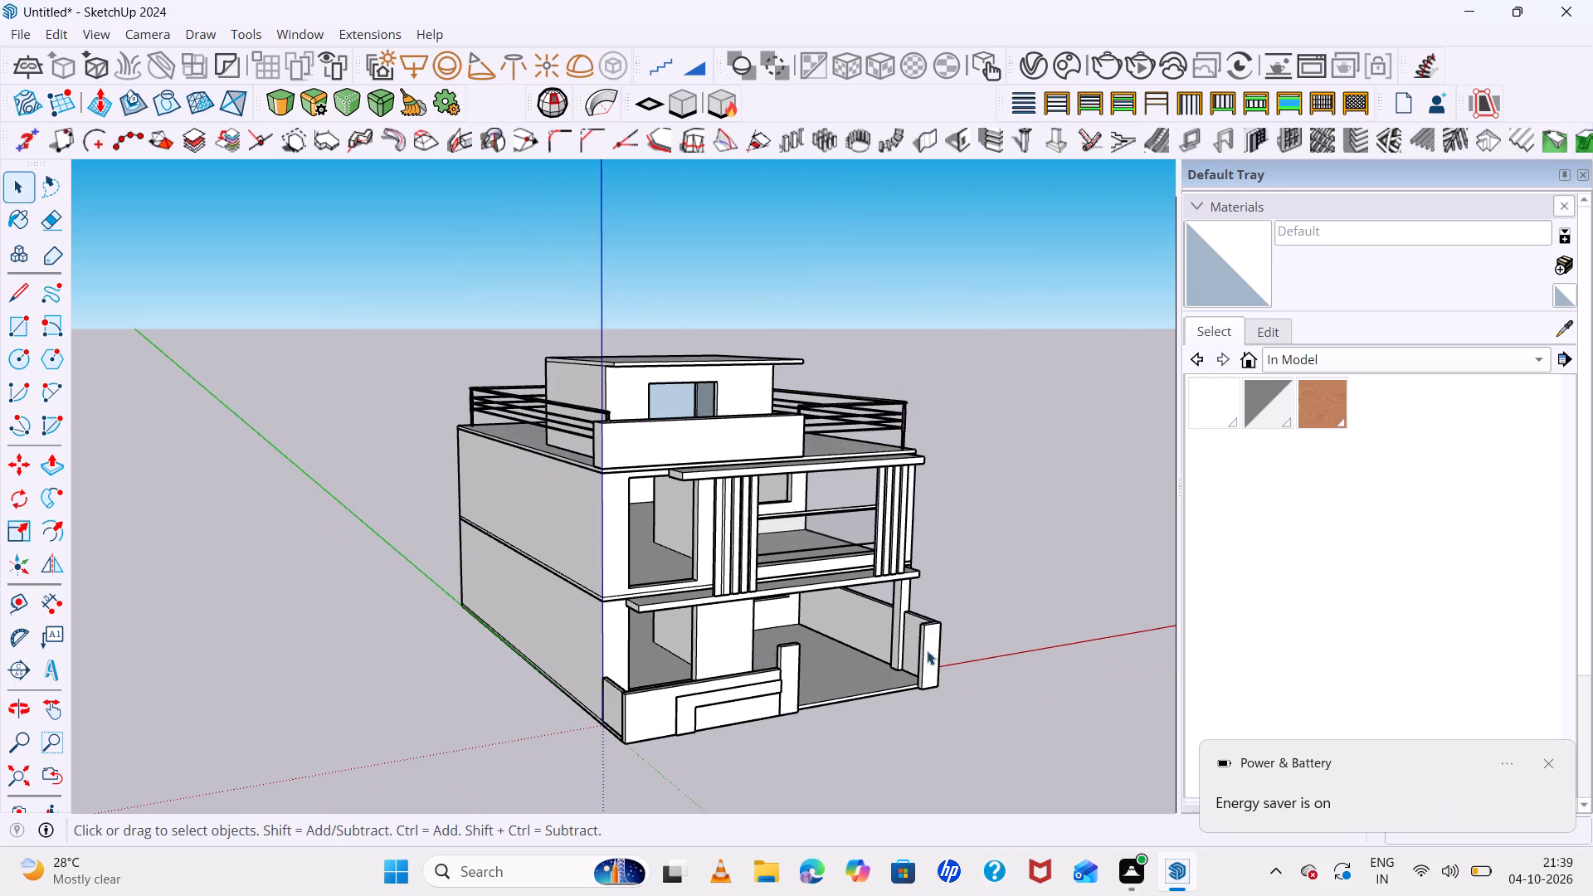
{"action": "middle_click_drag", "start_coordinate": [927, 650], "coordinate": [688, 613]}
{"action": "middle_click_drag", "start_coordinate": [643, 605], "coordinate": [632, 604]}
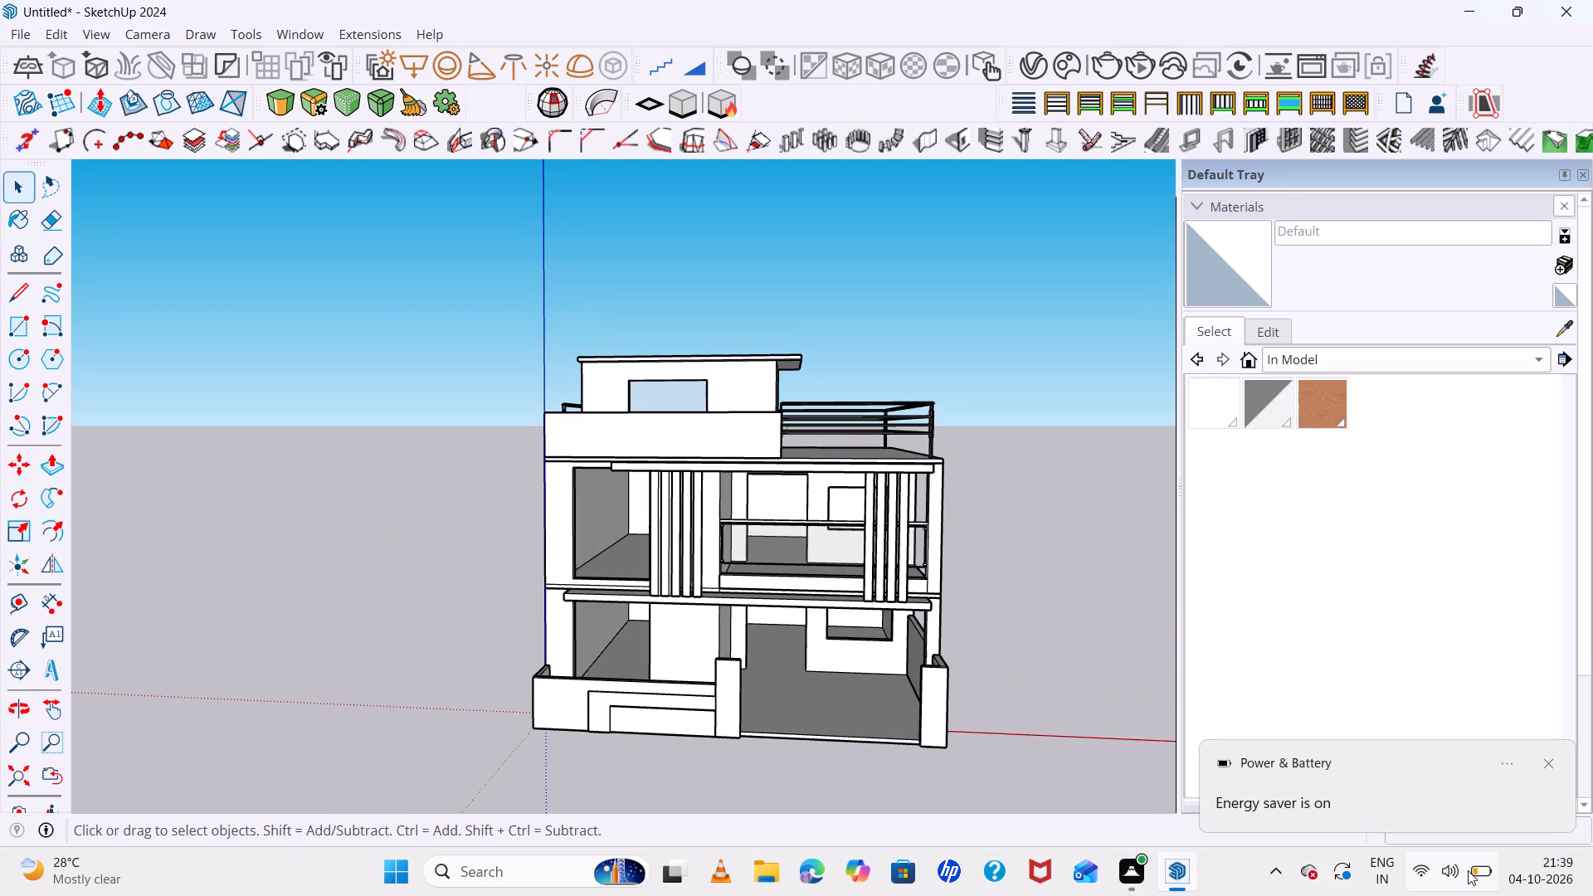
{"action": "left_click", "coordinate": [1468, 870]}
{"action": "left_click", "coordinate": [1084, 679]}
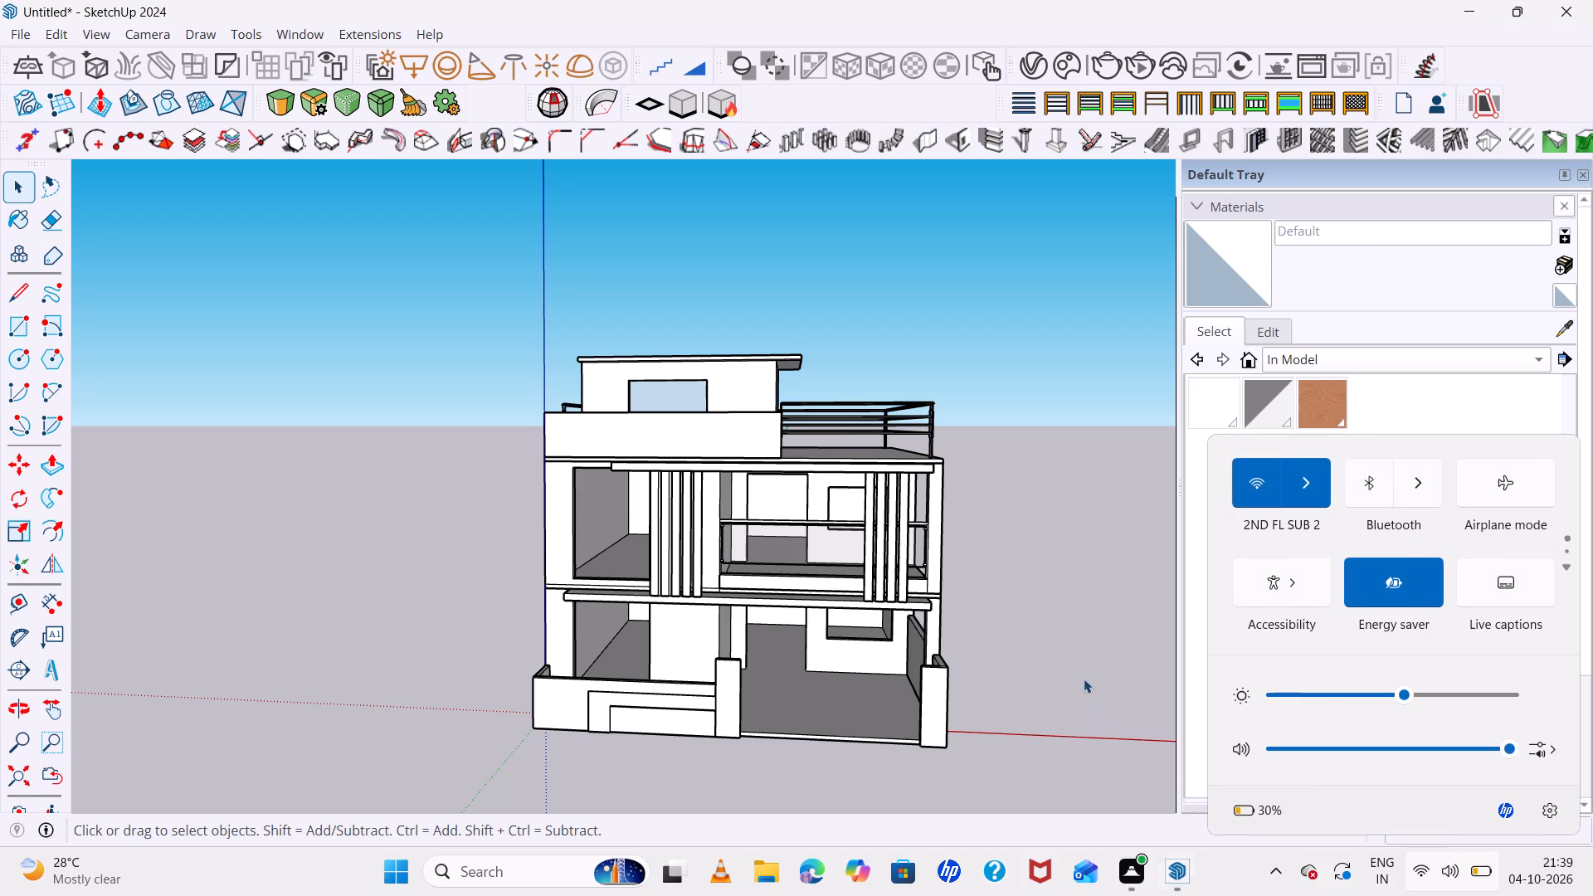
Examine the façade from below, from the side and from the front to check the posts, canopies, railings and window openings.
{"action": "scroll", "coordinate": [681, 554], "scroll_direction": "up", "scroll_amount": 6}
{"action": "middle_click_drag", "start_coordinate": [698, 616], "coordinate": [455, 347]}
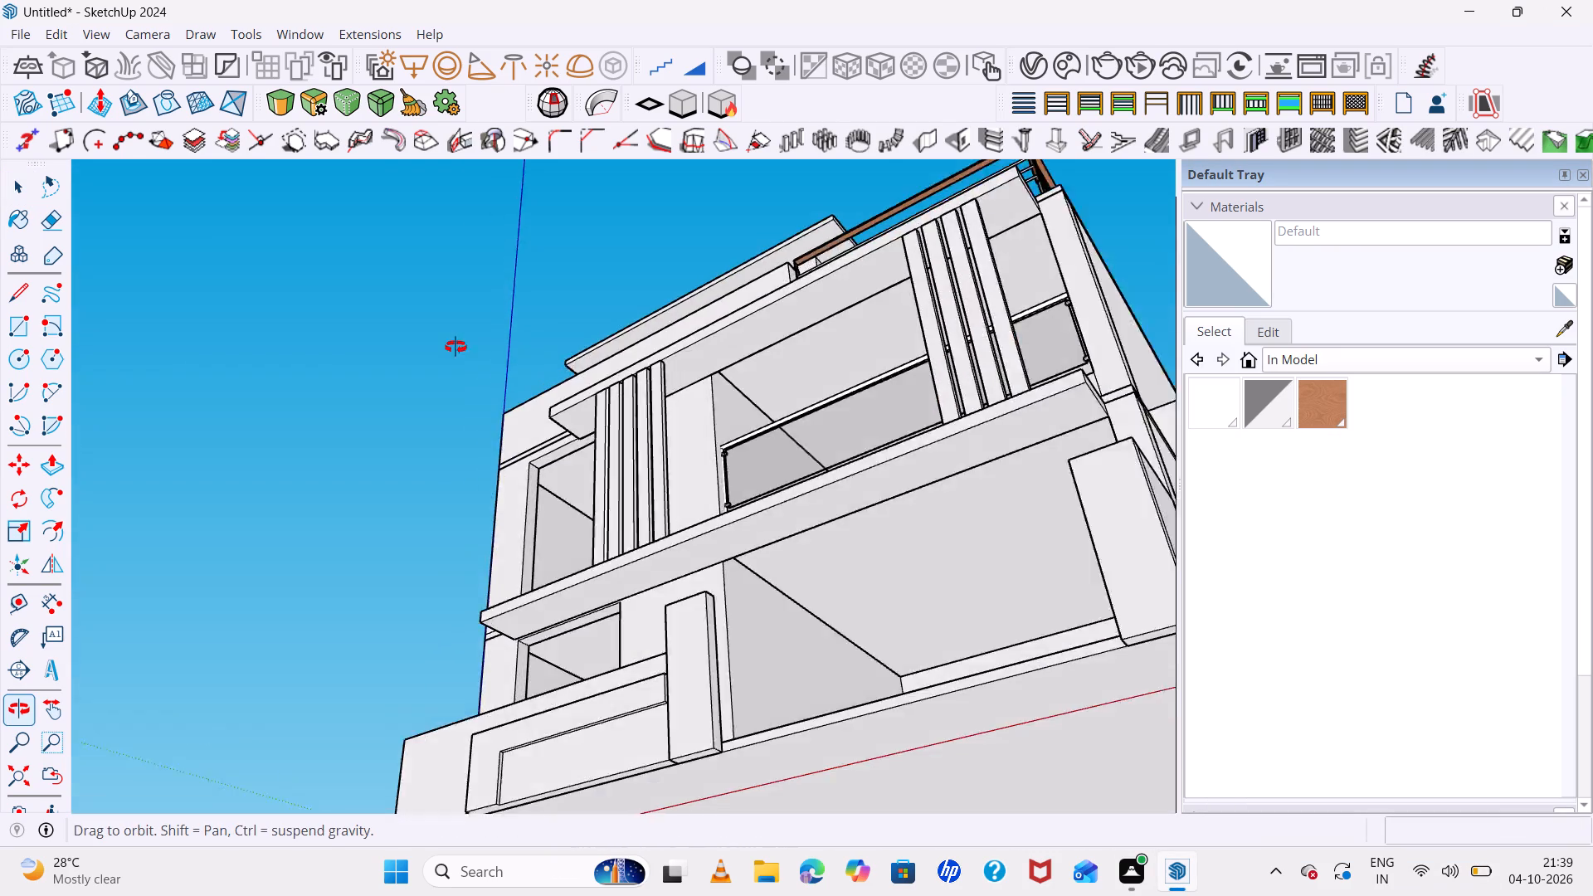
{"action": "middle_click_drag", "start_coordinate": [455, 347], "coordinate": [449, 348]}
{"action": "scroll", "coordinate": [441, 352], "scroll_direction": "up", "scroll_amount": 1}
{"action": "scroll", "coordinate": [470, 392], "scroll_direction": "down", "scroll_amount": 12}
{"action": "middle_click_drag", "start_coordinate": [754, 595], "coordinate": [959, 743]}
{"action": "scroll", "coordinate": [704, 422], "scroll_direction": "up", "scroll_amount": 6}
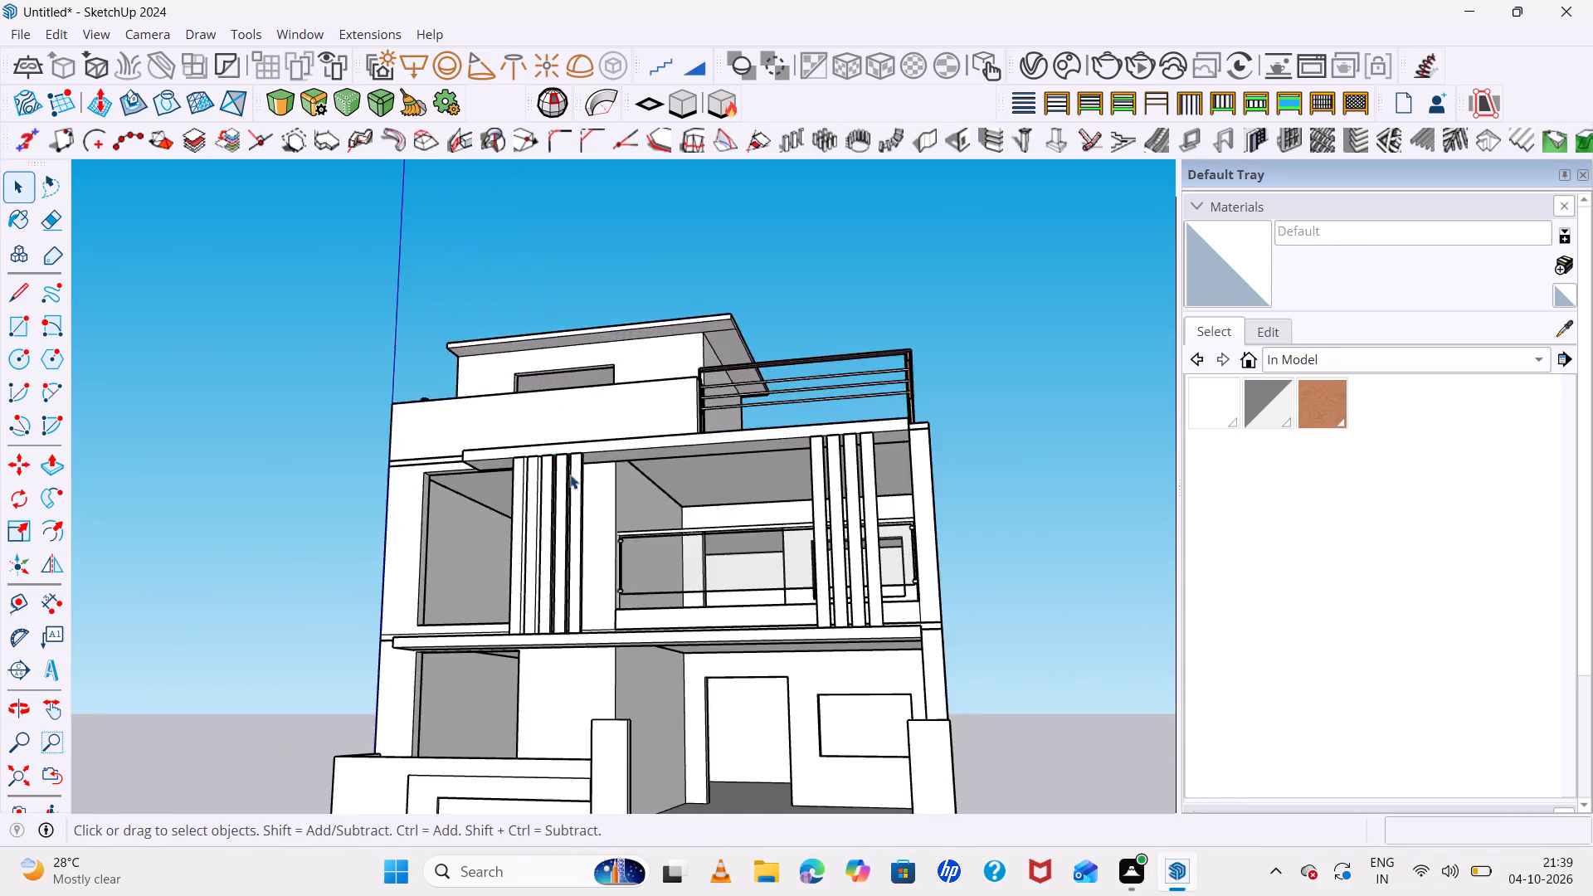
{"action": "middle_click_drag", "start_coordinate": [661, 539], "coordinate": [515, 640]}
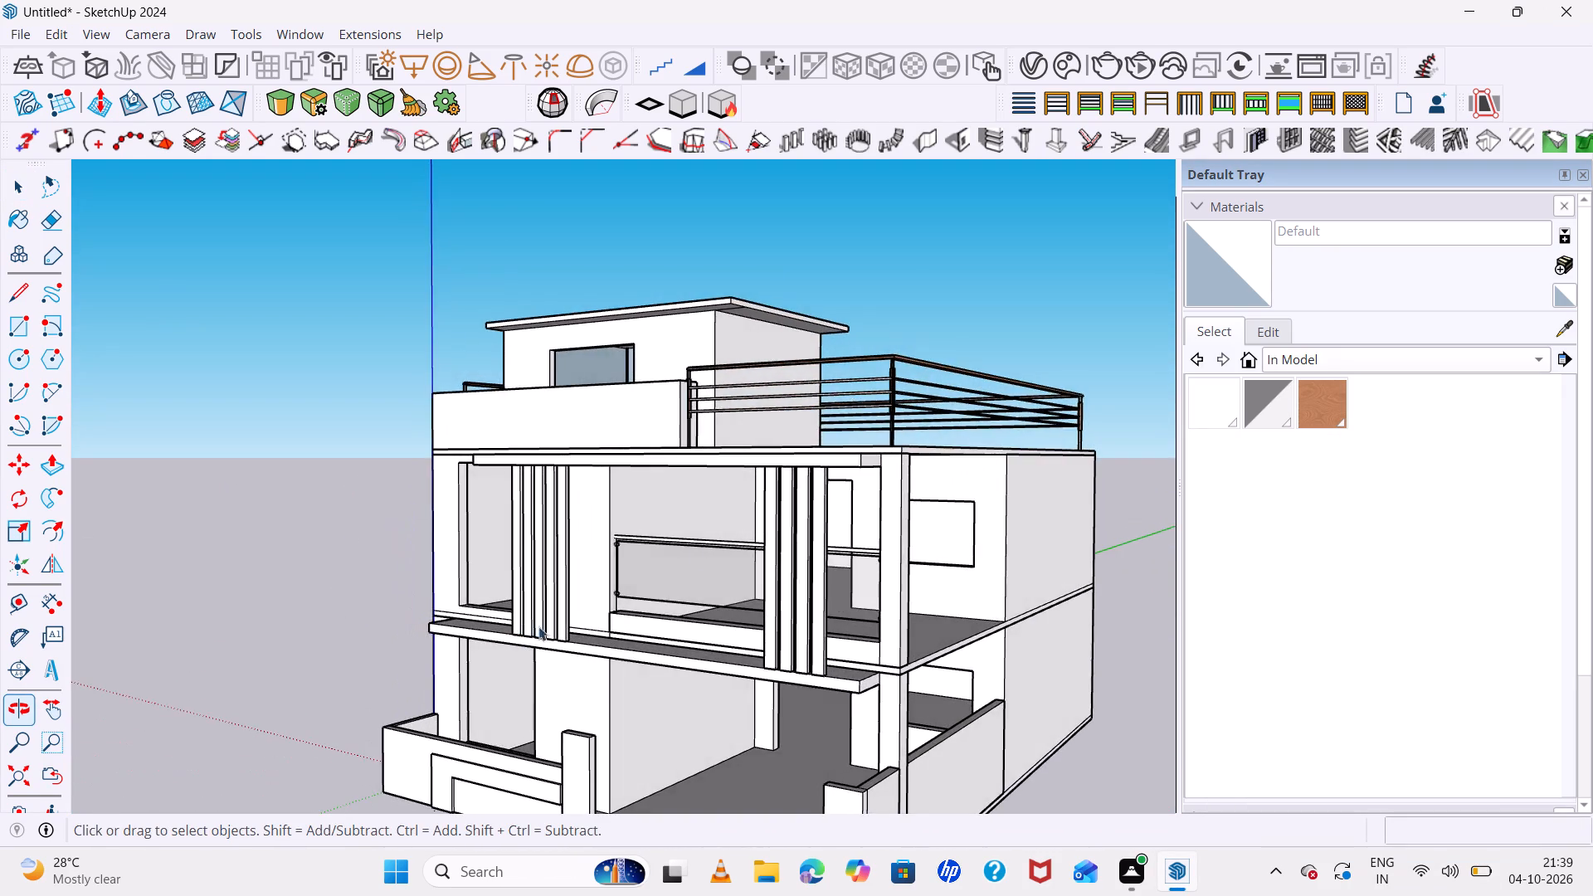
{"action": "scroll", "coordinate": [819, 486], "scroll_direction": "down", "scroll_amount": 7}
{"action": "middle_click_drag", "start_coordinate": [824, 548], "coordinate": [1052, 578]}
{"action": "middle_click", "coordinate": [1052, 578]}
{"action": "scroll", "coordinate": [652, 538], "scroll_direction": "up", "scroll_amount": 9}
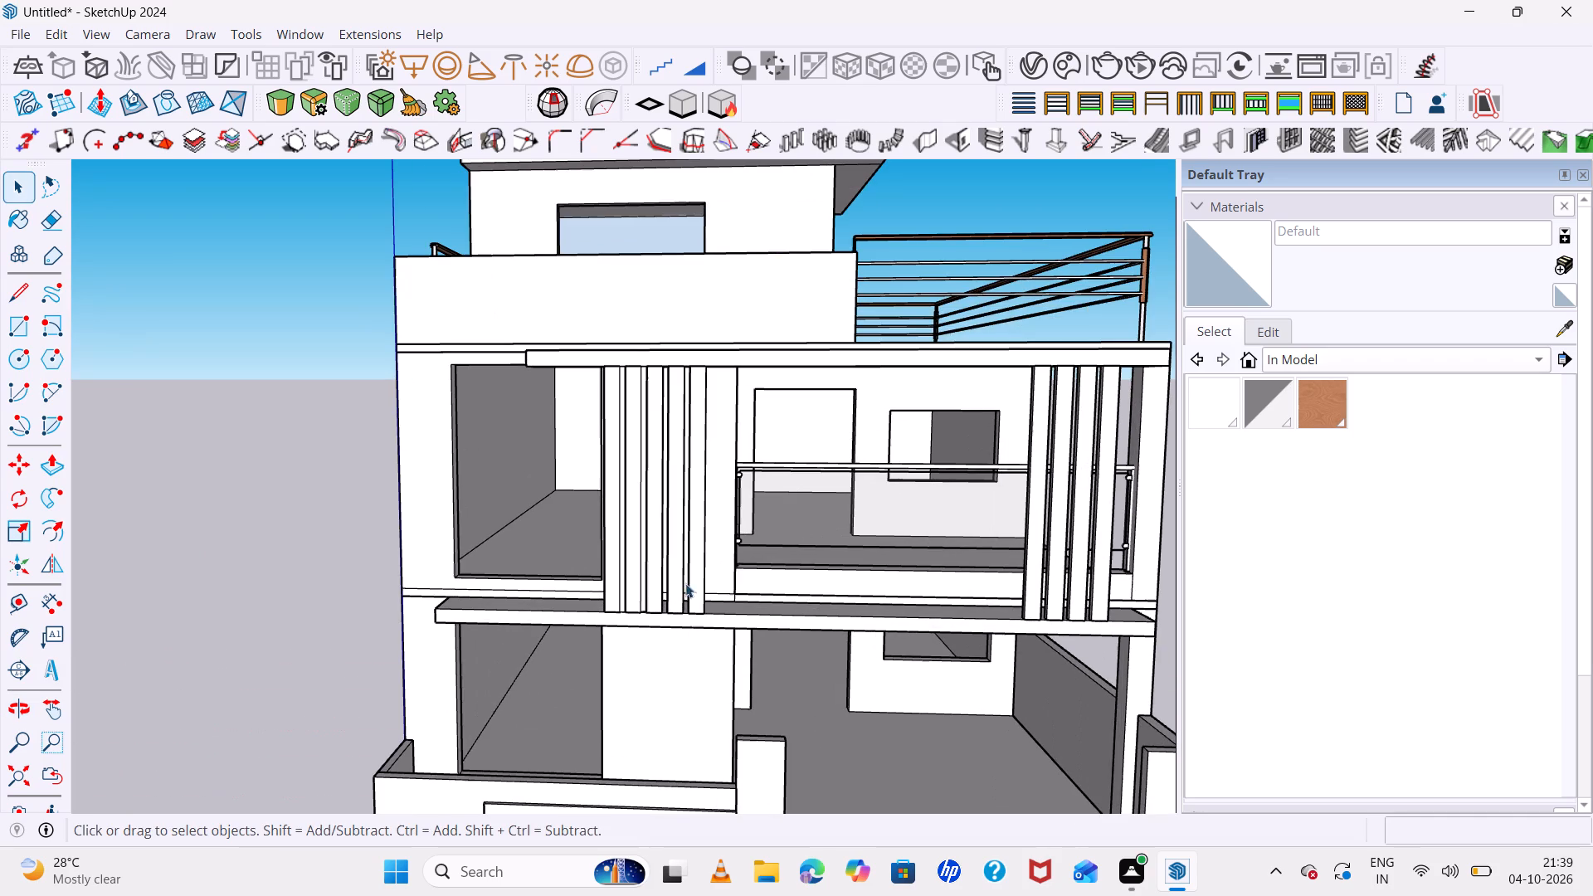
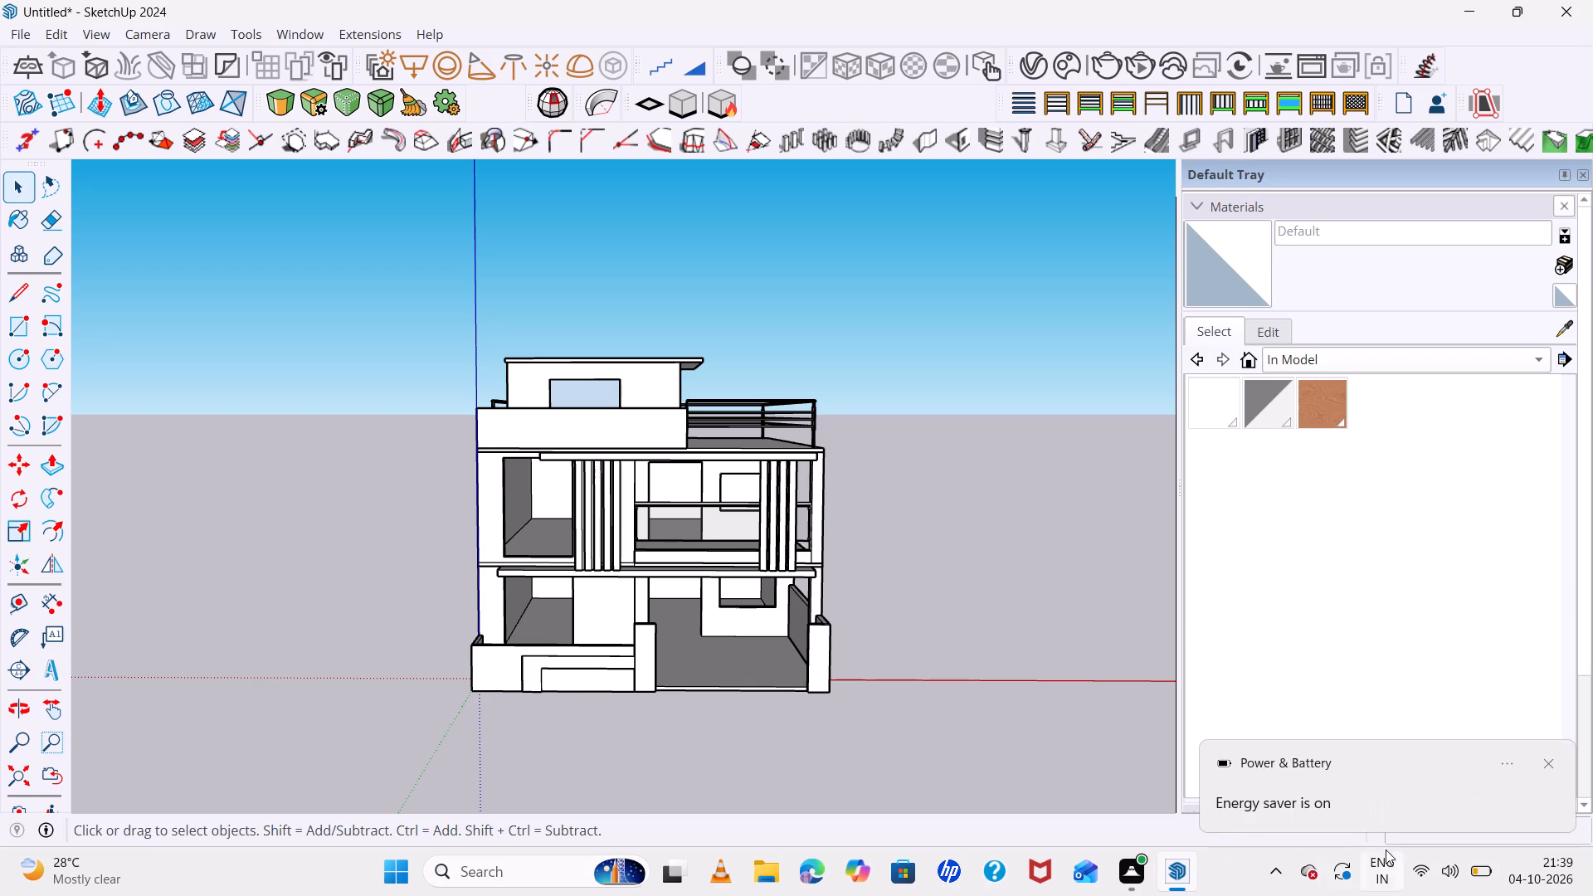
Open the front boundary wall group for editing and select the face of its recessed panel.
{"action": "scroll", "coordinate": [572, 688], "scroll_direction": "up", "scroll_amount": 11}
{"action": "middle_click_drag", "start_coordinate": [761, 730], "coordinate": [764, 723]}
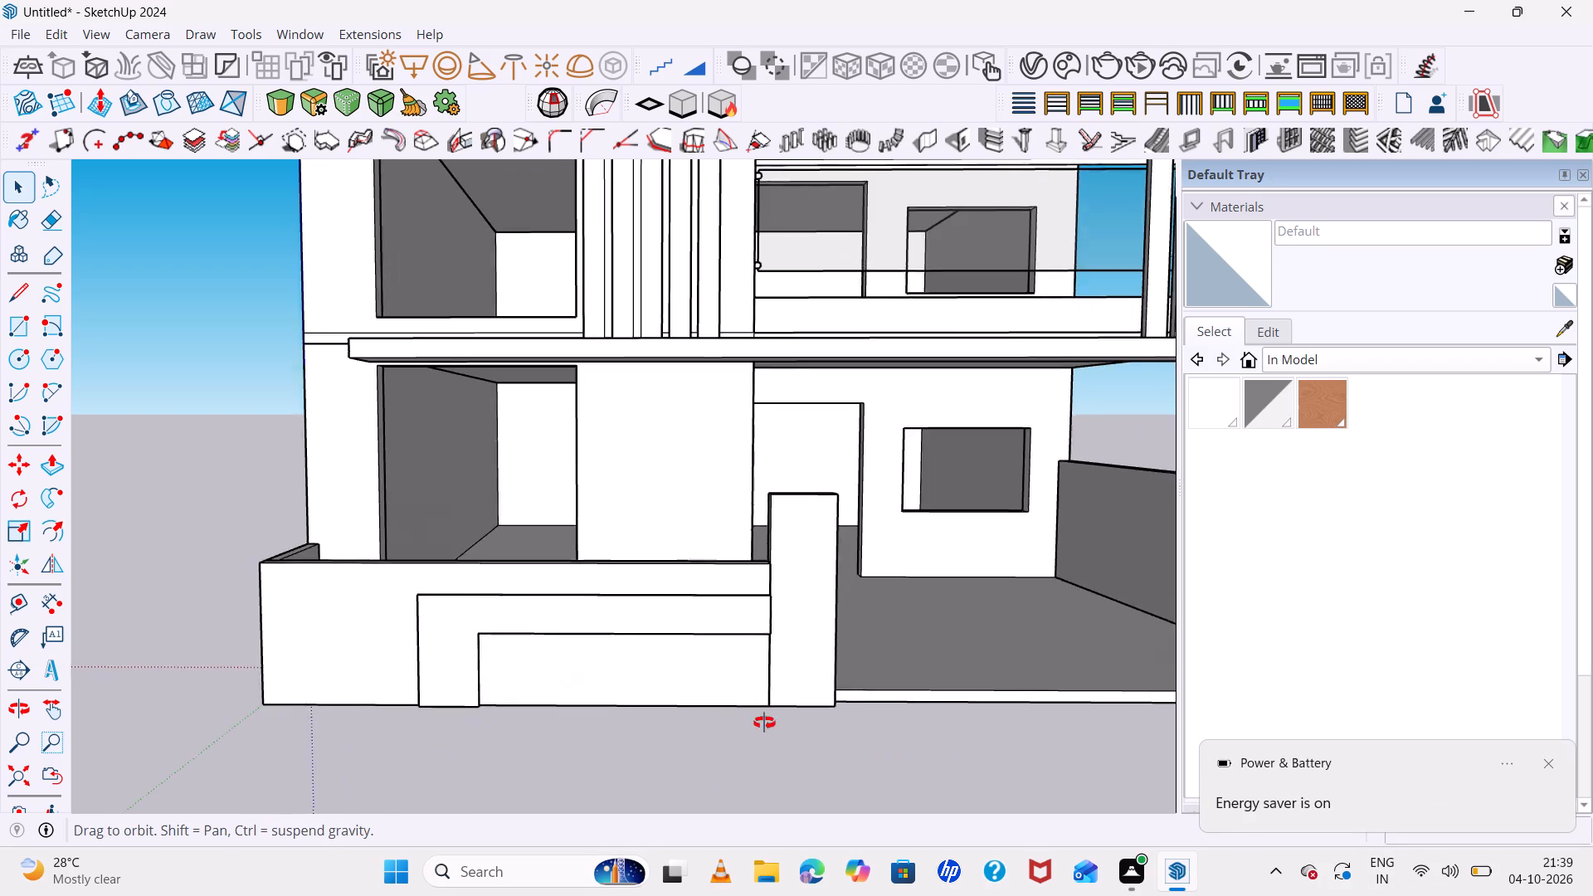
{"action": "middle_click_drag", "start_coordinate": [764, 723], "coordinate": [624, 505]}
{"action": "triple_click", "coordinate": [579, 611]}
{"action": "scroll", "coordinate": [579, 611], "scroll_direction": "up", "scroll_amount": 2}
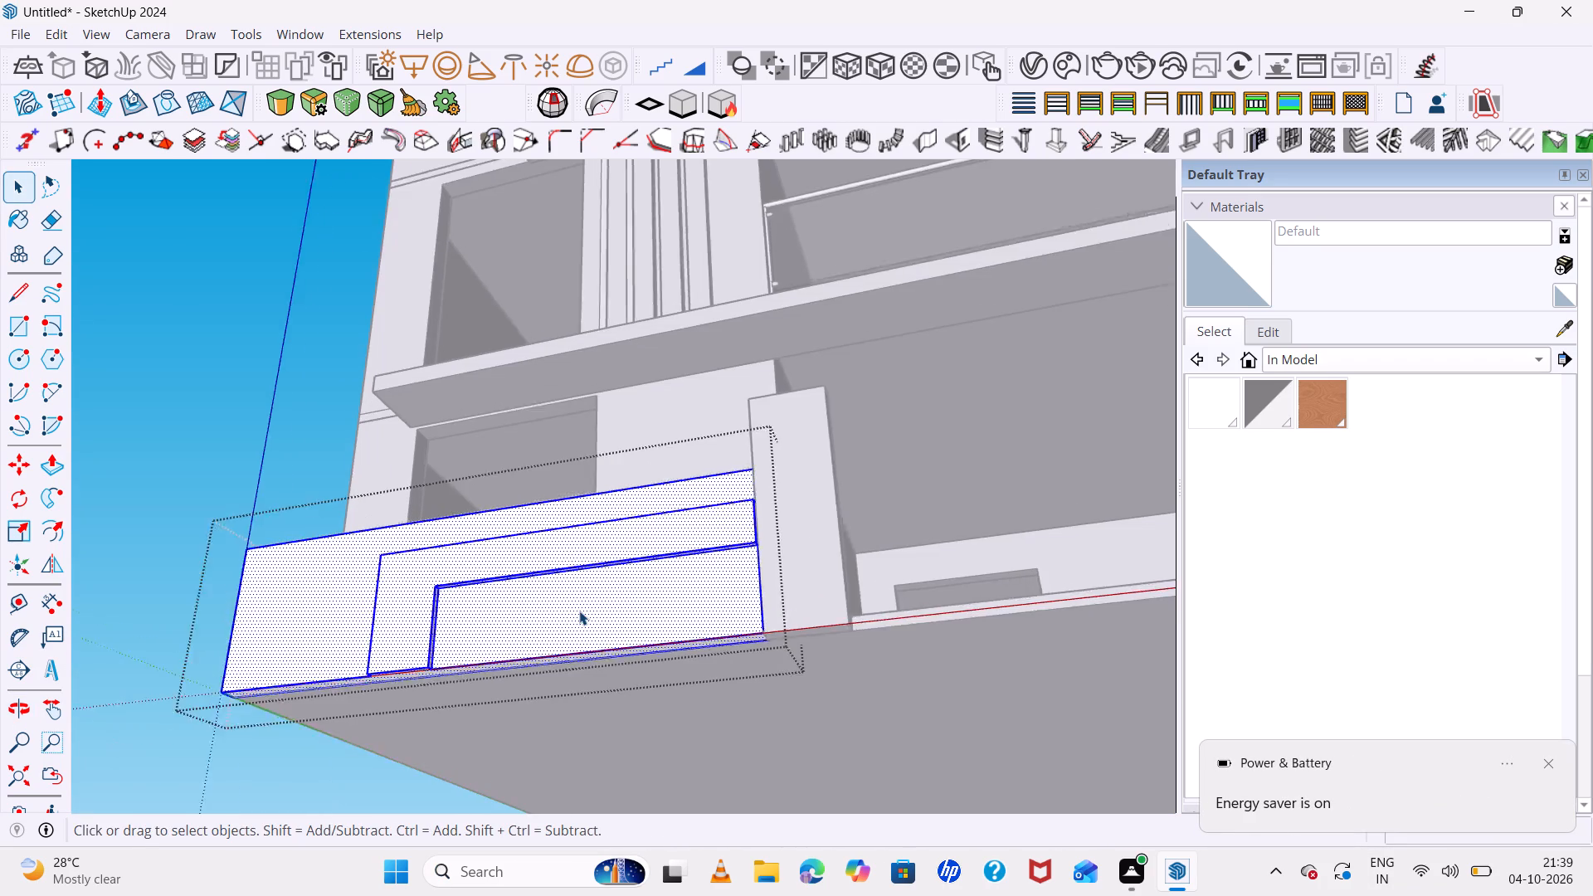
{"action": "scroll", "coordinate": [579, 611], "scroll_direction": "up", "scroll_amount": 3}
{"action": "left_click", "coordinate": [579, 611]}
{"action": "scroll", "coordinate": [431, 604], "scroll_direction": "up", "scroll_amount": 5}
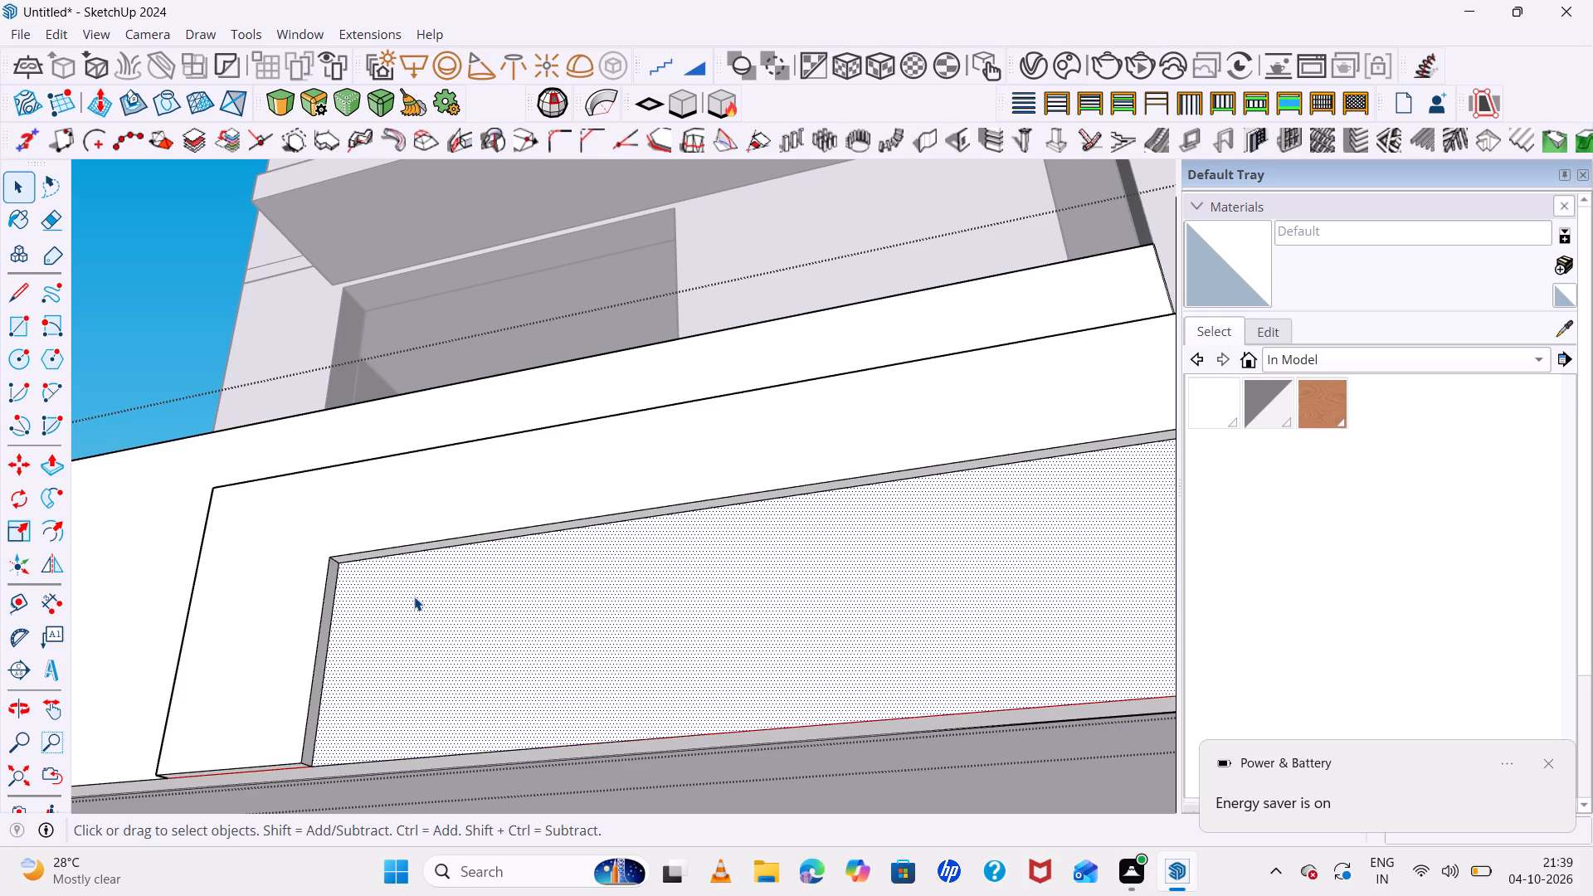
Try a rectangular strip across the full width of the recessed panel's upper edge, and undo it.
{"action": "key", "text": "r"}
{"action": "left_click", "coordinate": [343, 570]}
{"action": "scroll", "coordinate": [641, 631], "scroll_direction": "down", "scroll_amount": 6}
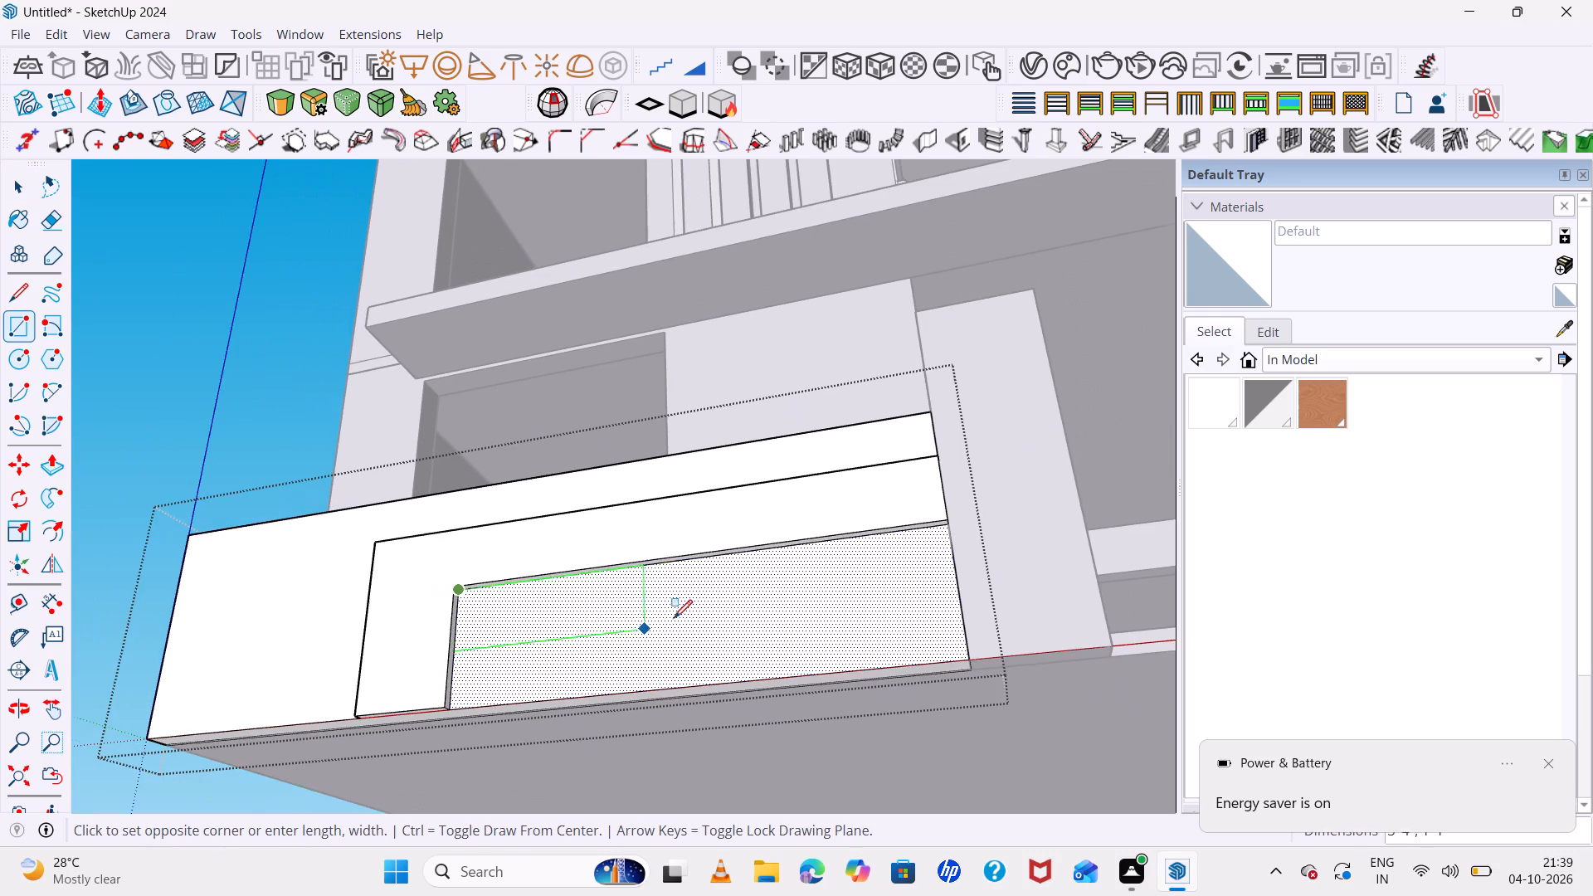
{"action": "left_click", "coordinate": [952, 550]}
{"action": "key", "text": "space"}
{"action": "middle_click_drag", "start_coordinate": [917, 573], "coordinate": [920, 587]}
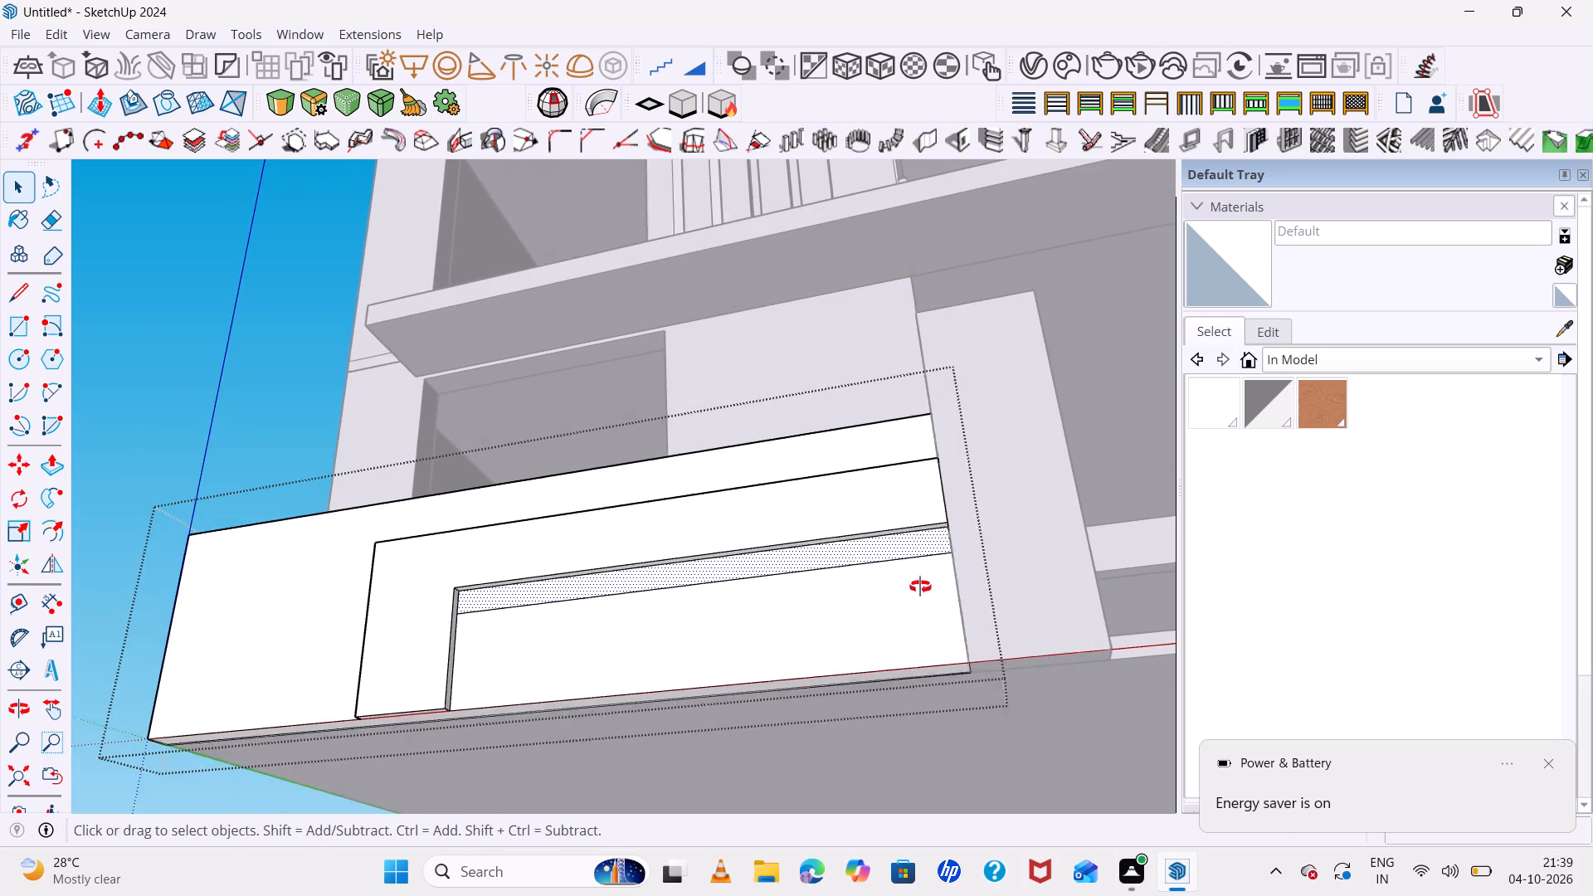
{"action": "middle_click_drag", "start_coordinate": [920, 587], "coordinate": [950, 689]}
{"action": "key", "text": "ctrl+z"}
Draw a thin rectangular strip along the recessed panel's upper edge, from its inner corner to the gate pillar.
{"action": "scroll", "coordinate": [665, 631], "scroll_direction": "up", "scroll_amount": 4}
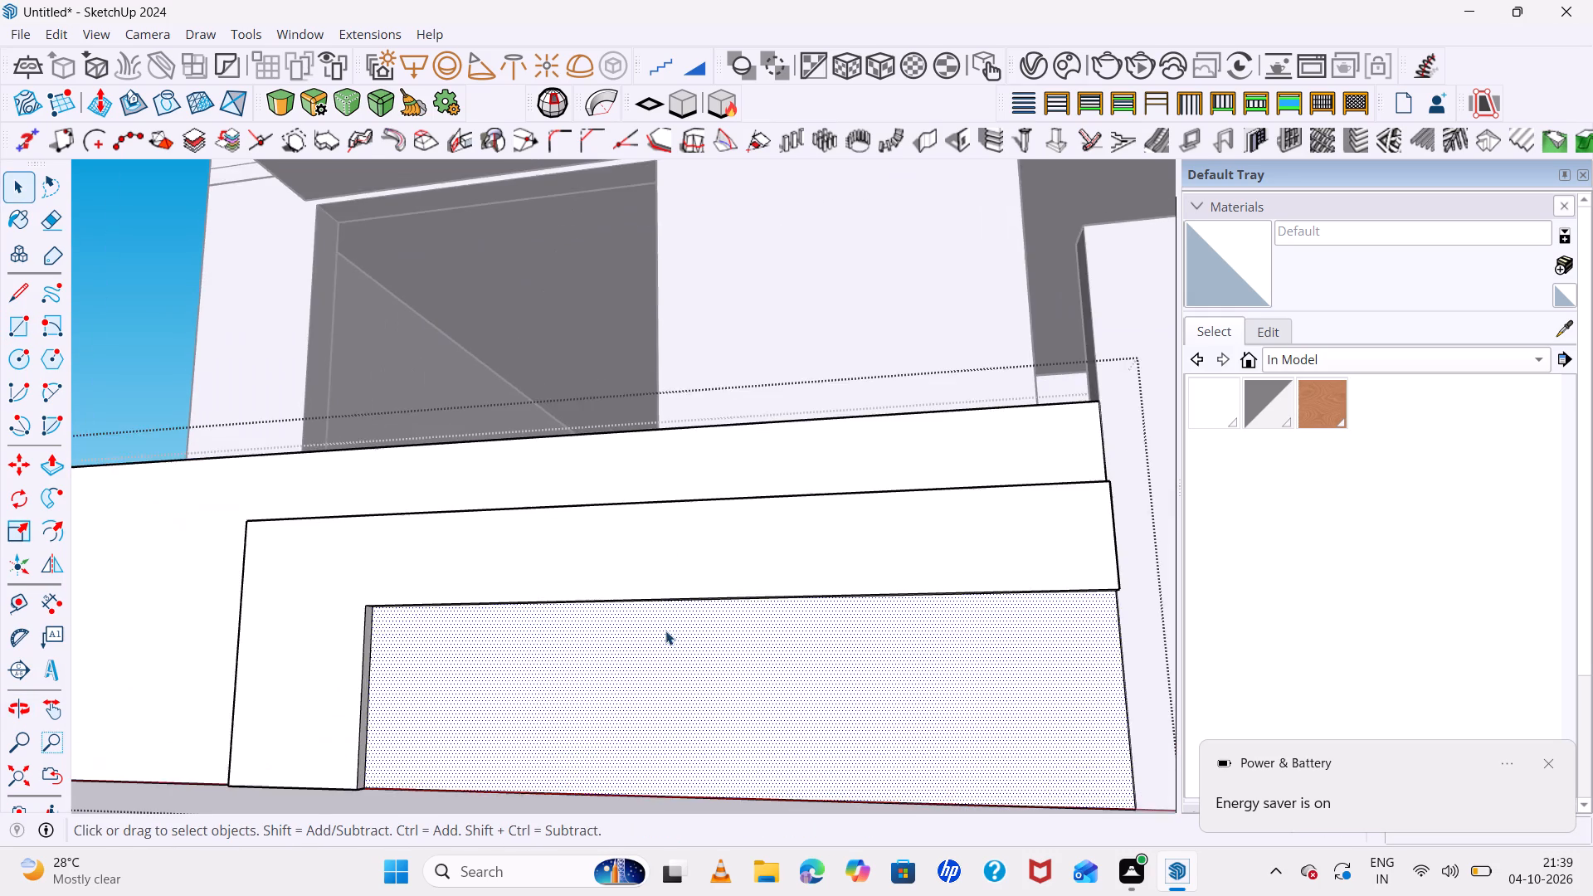
{"action": "middle_click_drag", "start_coordinate": [749, 663], "coordinate": [758, 523]}
{"action": "middle_click", "coordinate": [758, 523]}
{"action": "key", "text": "r"}
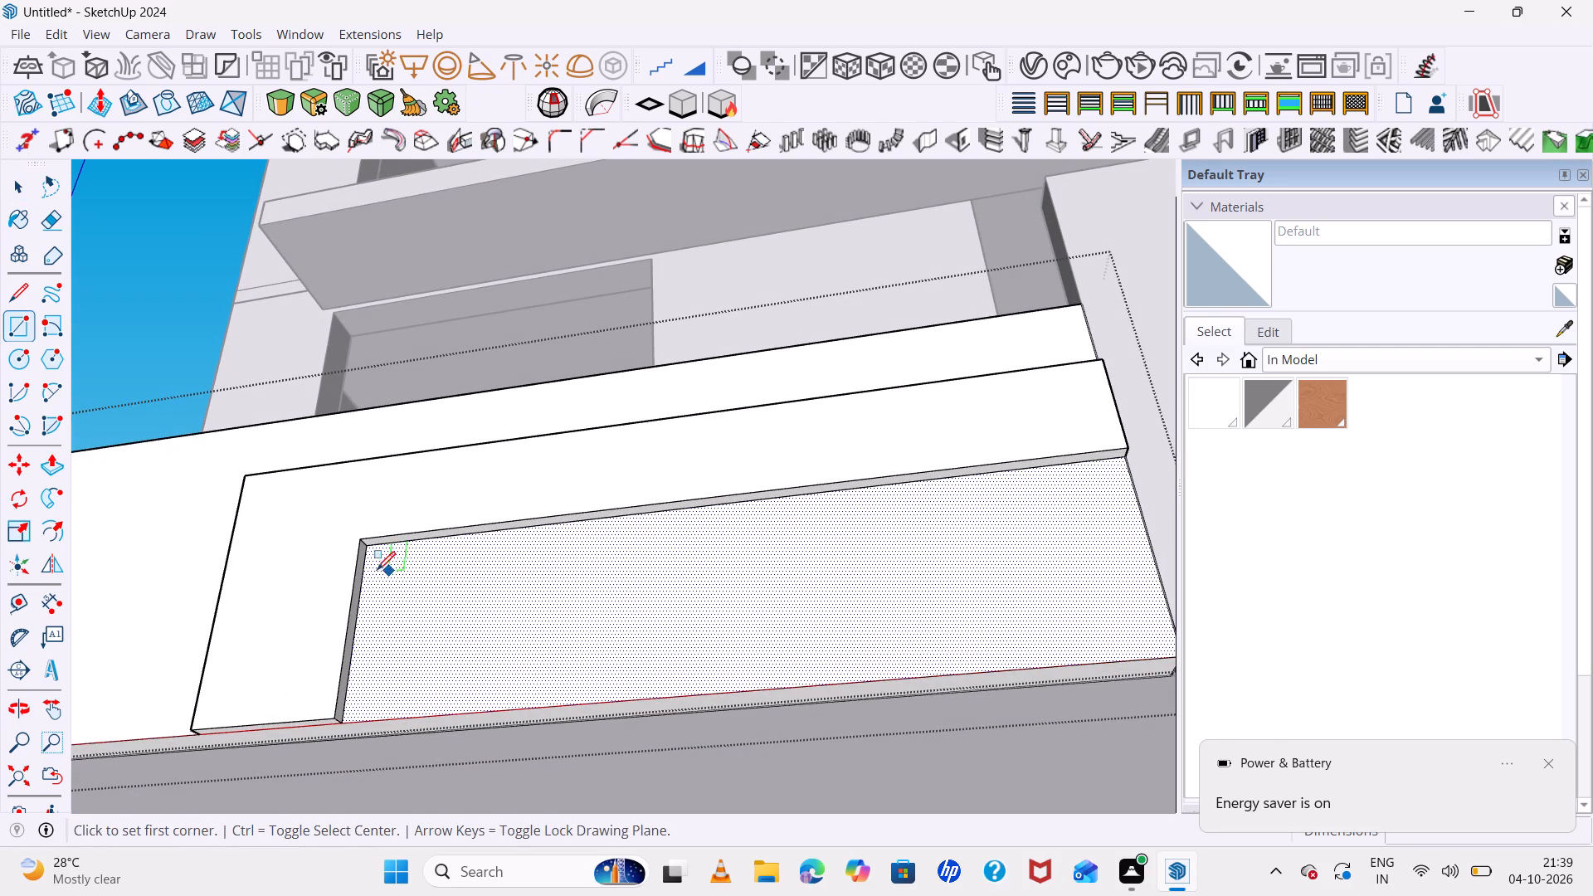
{"action": "scroll", "coordinate": [368, 548], "scroll_direction": "up", "scroll_amount": 7}
{"action": "middle_click_drag", "start_coordinate": [381, 559], "coordinate": [387, 485]}
{"action": "scroll", "coordinate": [386, 530], "scroll_direction": "up", "scroll_amount": 2}
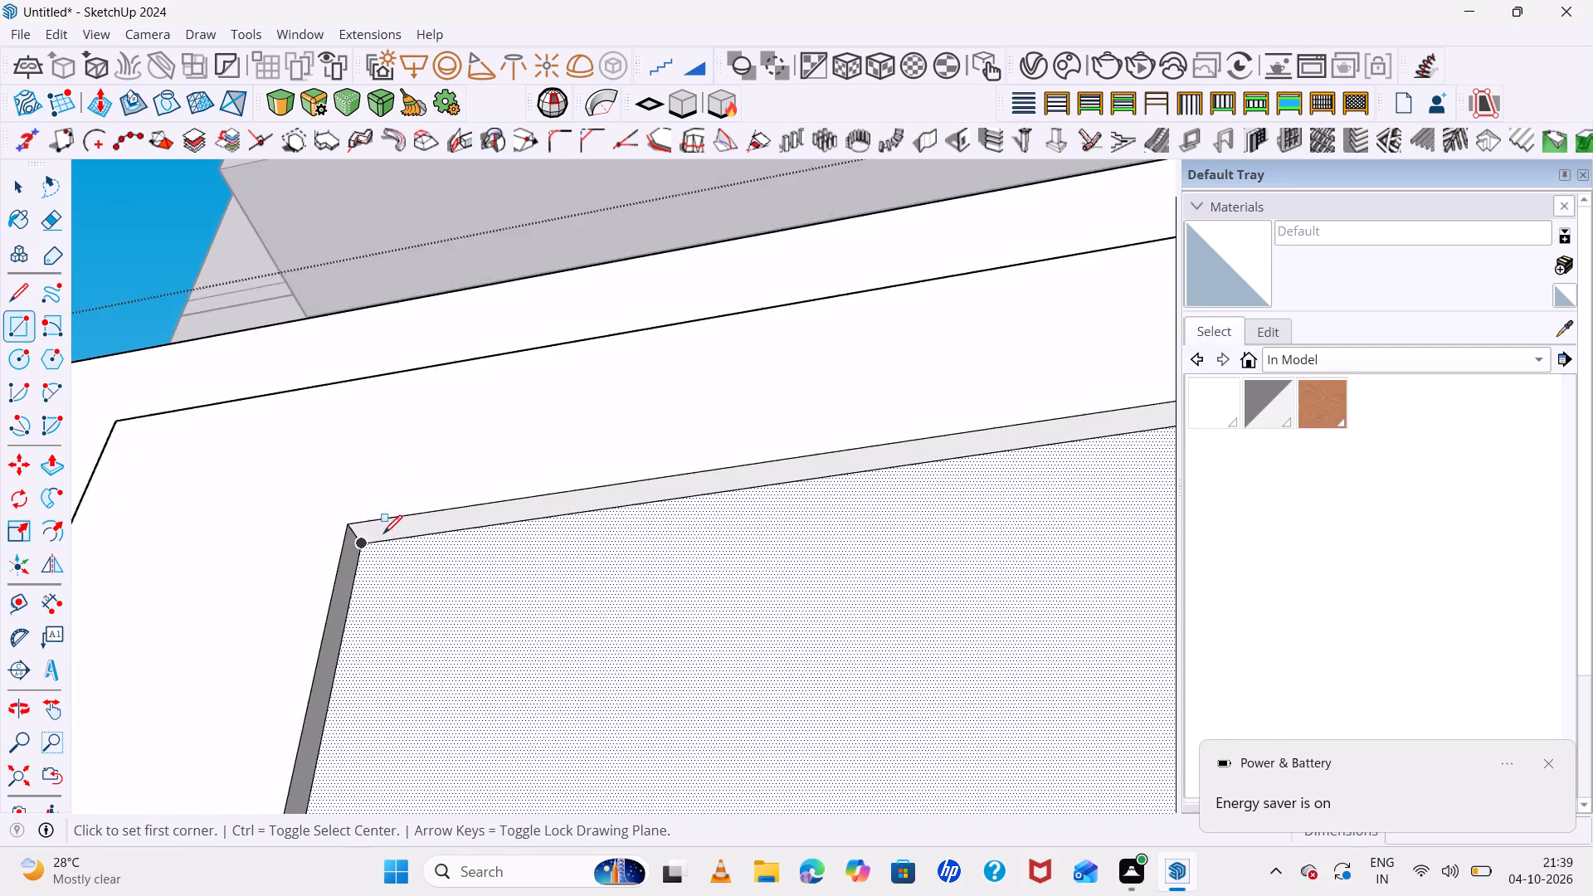
{"action": "scroll", "coordinate": [383, 533], "scroll_direction": "up", "scroll_amount": 3}
{"action": "left_click", "coordinate": [353, 550]}
{"action": "scroll", "coordinate": [547, 632], "scroll_direction": "down", "scroll_amount": 11}
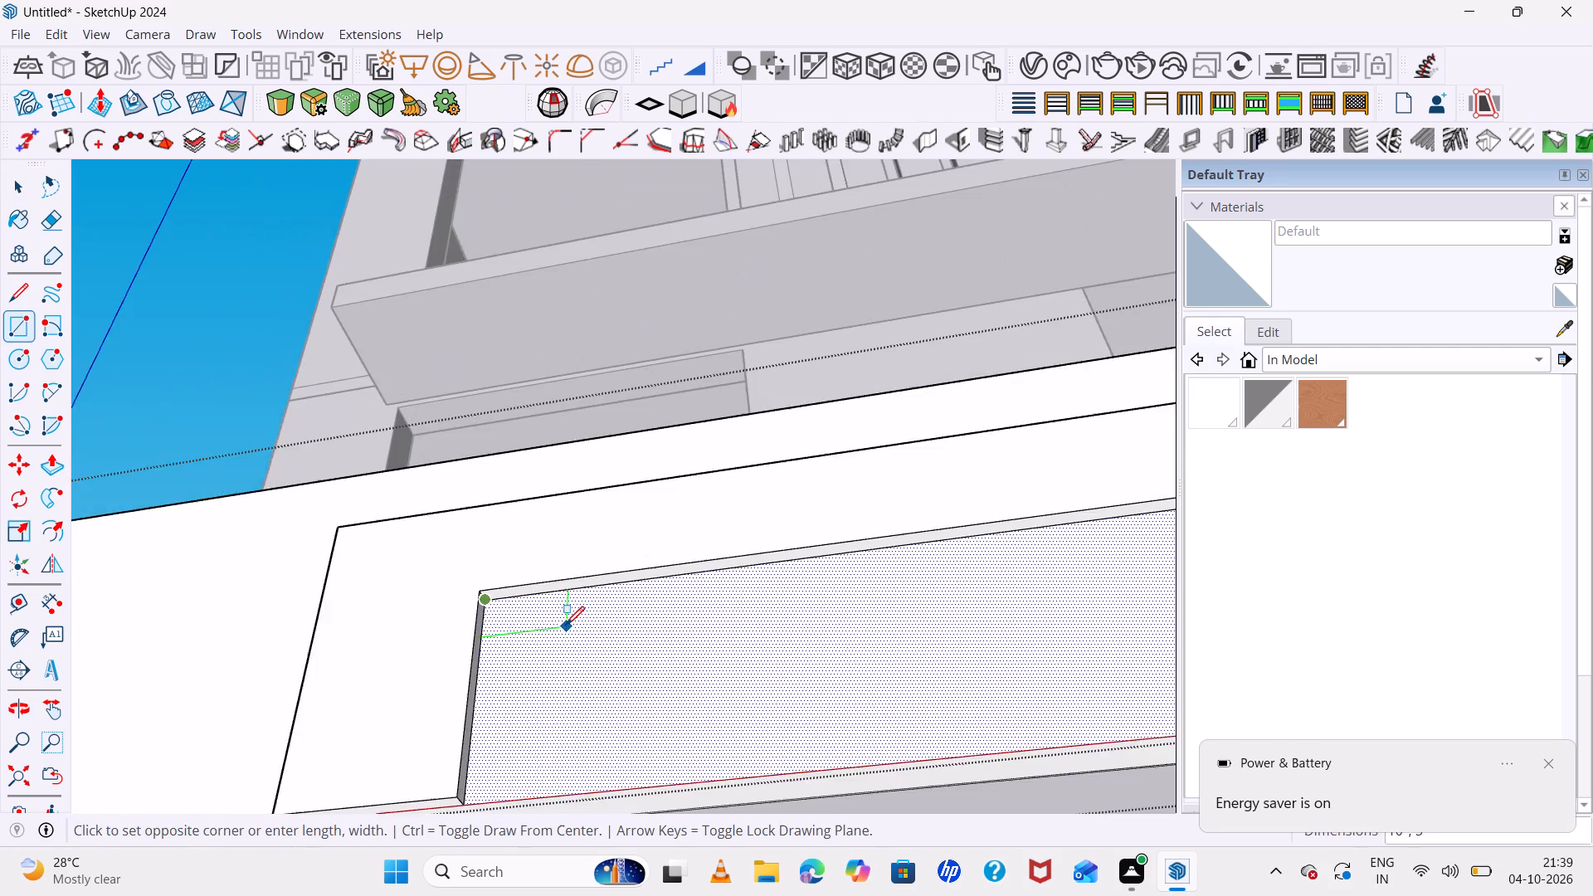
{"action": "scroll", "coordinate": [566, 625], "scroll_direction": "down", "scroll_amount": 7}
{"action": "scroll", "coordinate": [1030, 570], "scroll_direction": "up", "scroll_amount": 5}
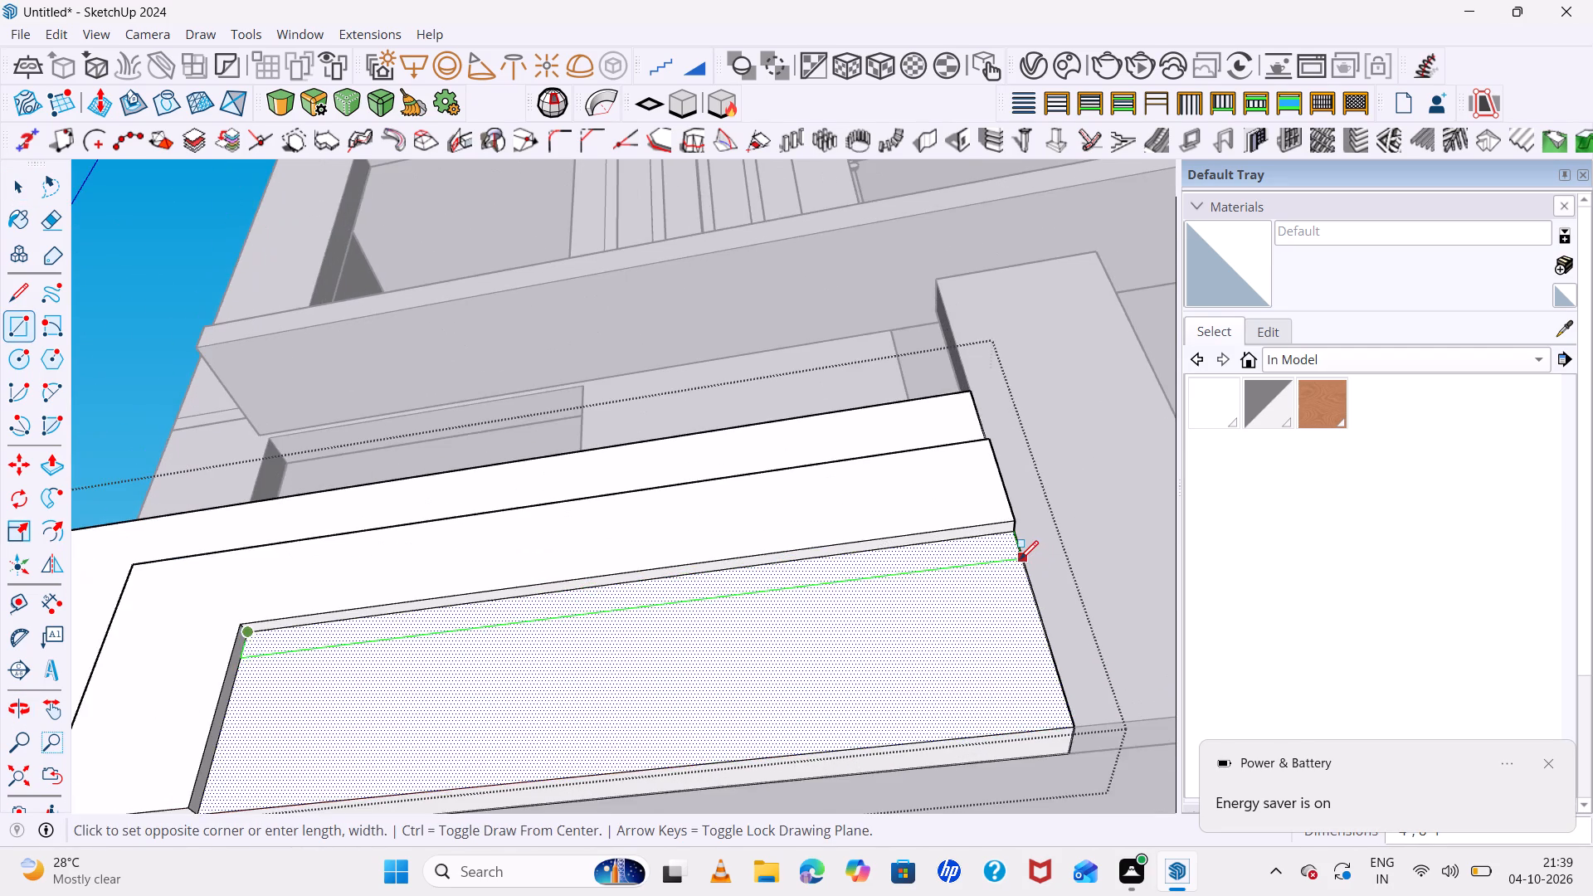
{"action": "scroll", "coordinate": [1020, 559], "scroll_direction": "up", "scroll_amount": 4}
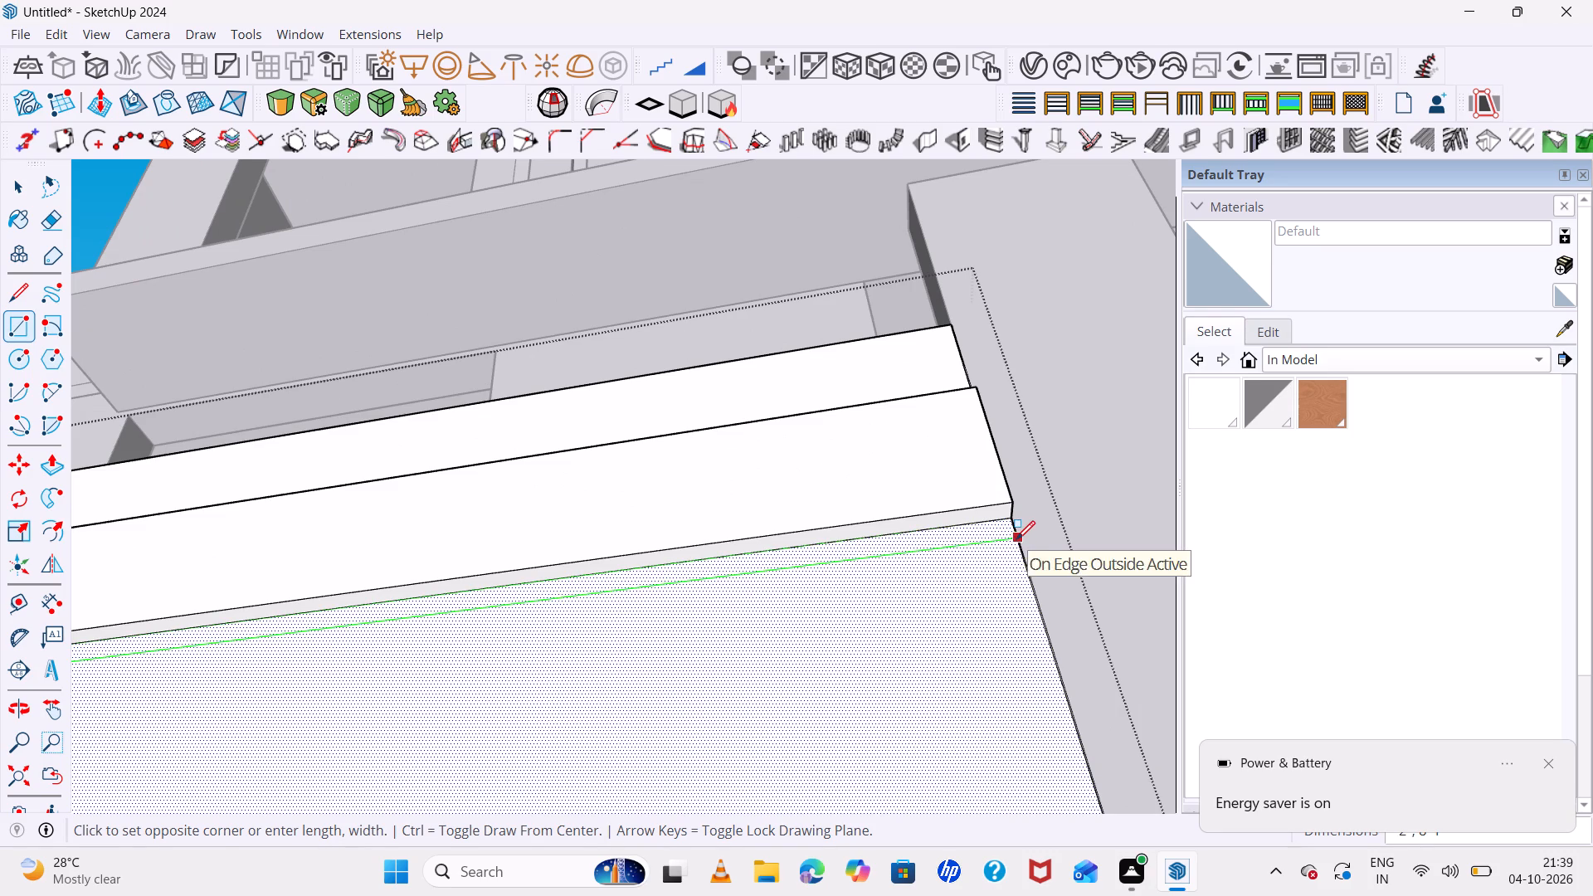
{"action": "left_click", "coordinate": [1016, 539]}
{"action": "key", "text": "space"}
Make the thin strip's face and edges into a component with the default settings.
{"action": "double_click", "coordinate": [996, 530]}
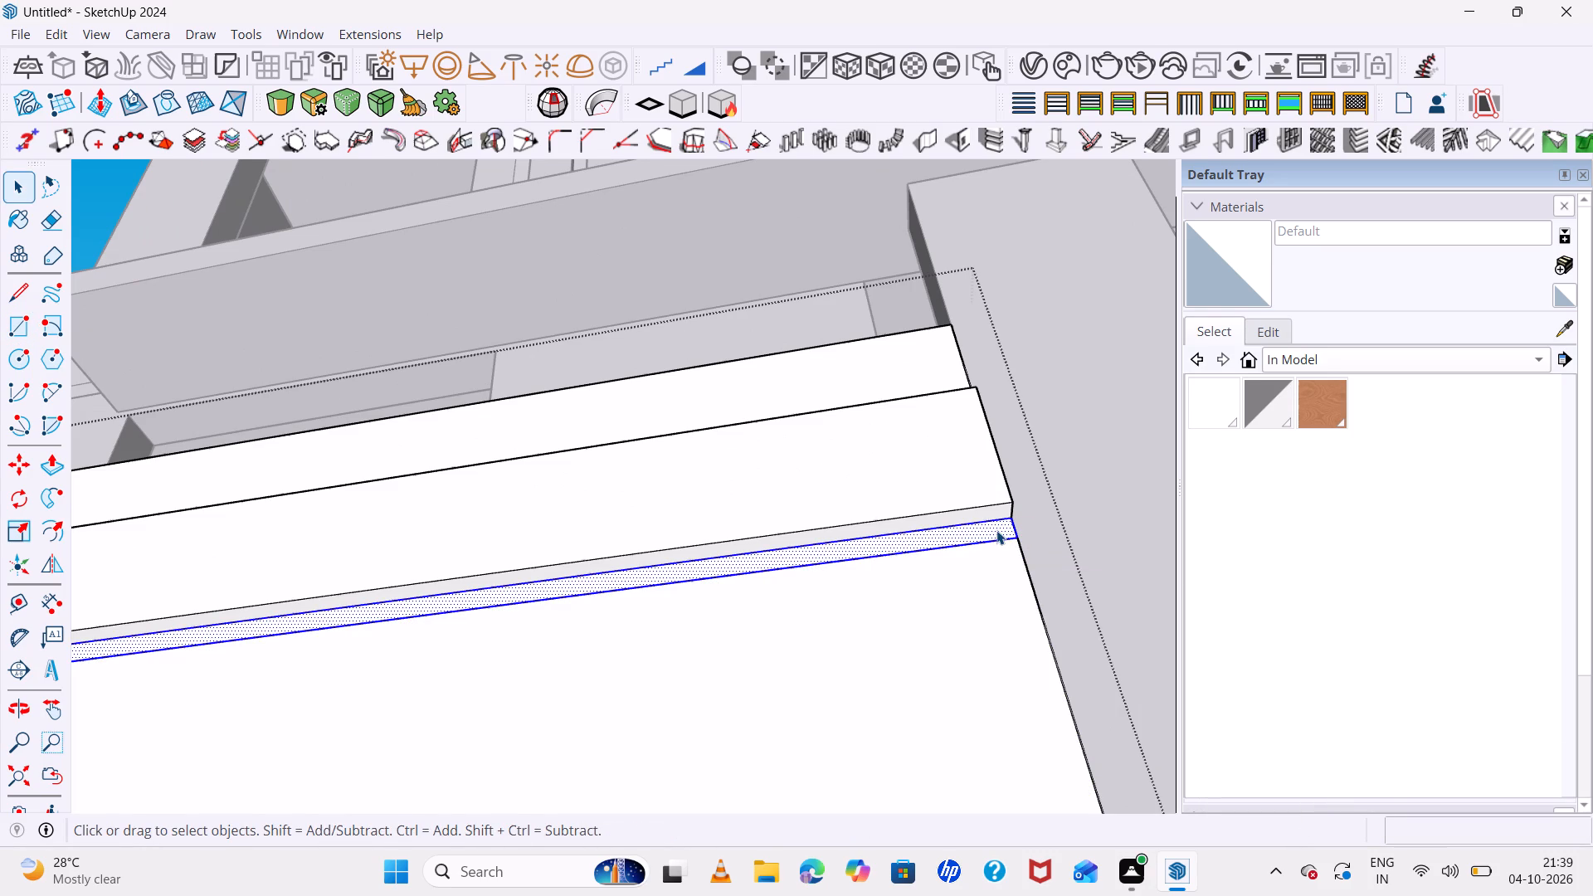
{"action": "right_click", "coordinate": [996, 530]}
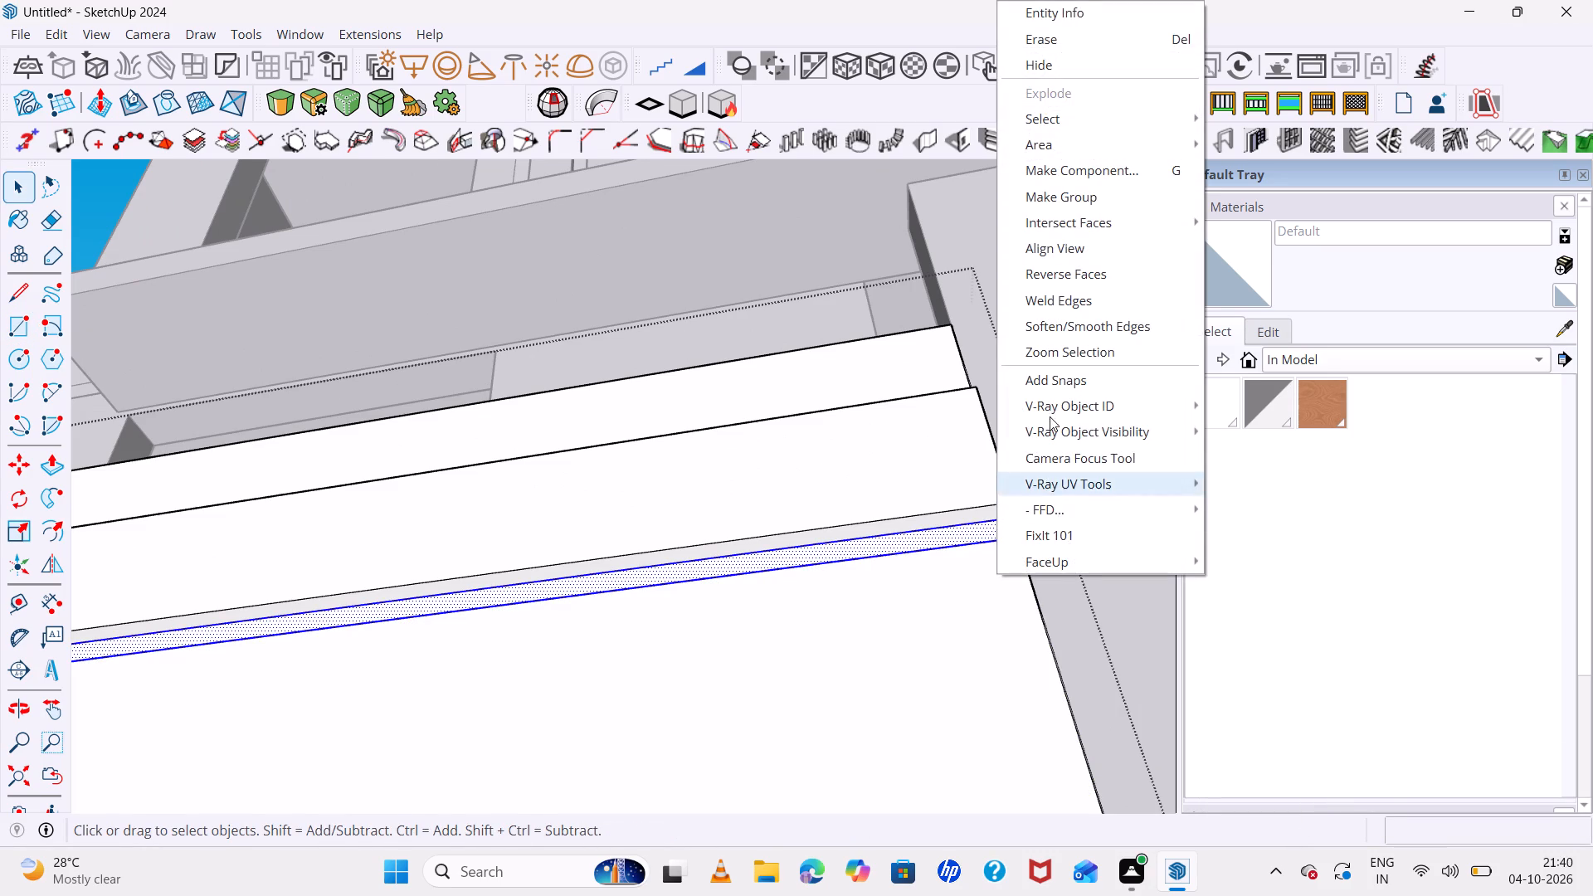
{"action": "left_click", "coordinate": [1094, 177]}
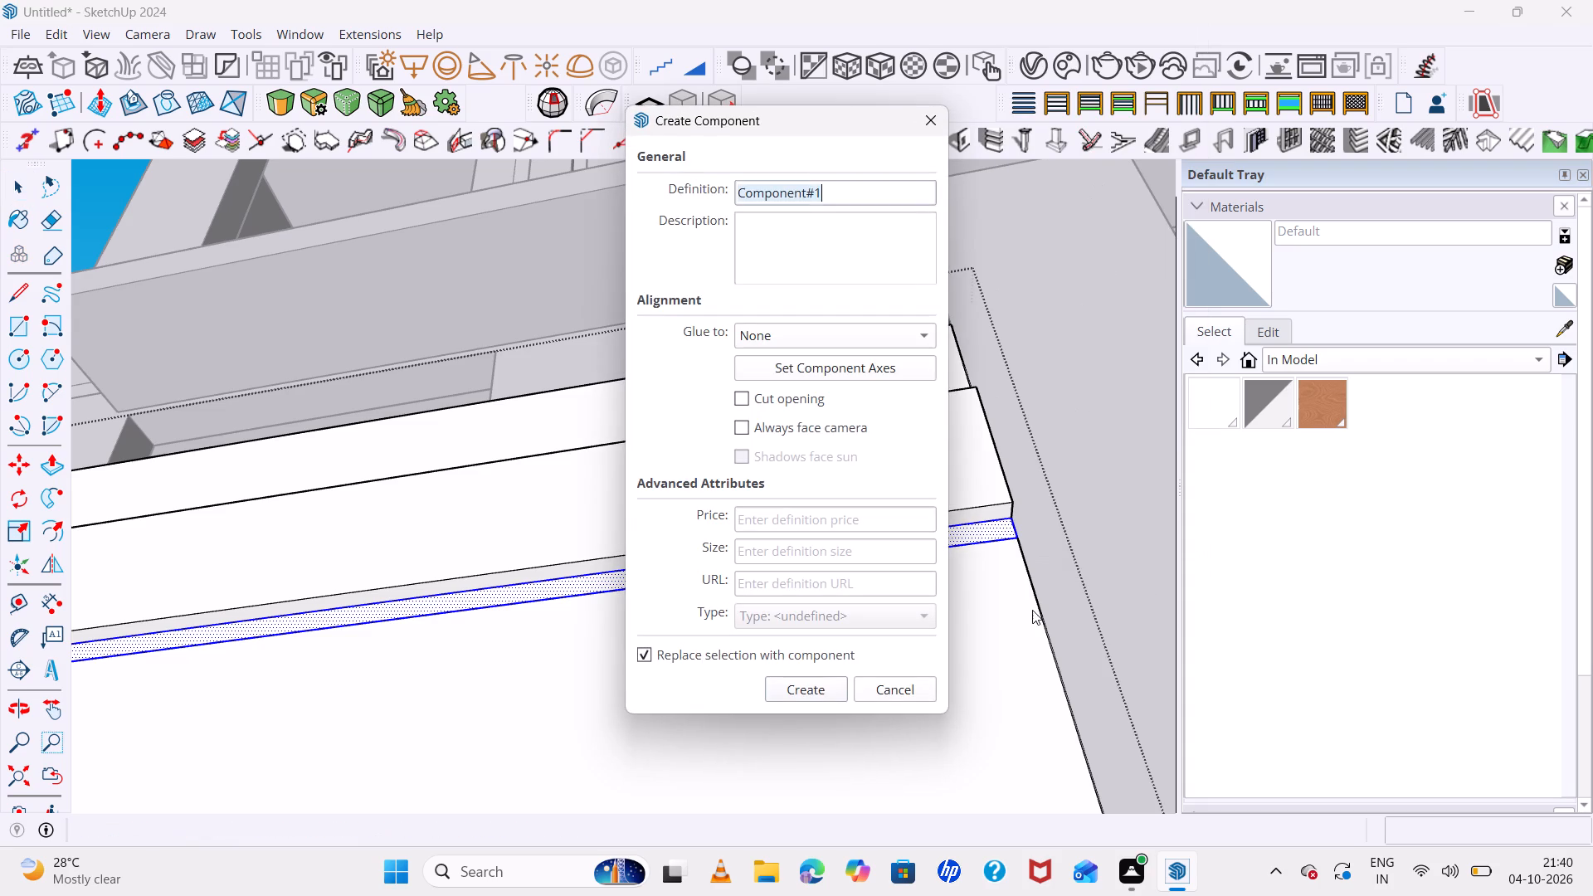
{"action": "left_click", "coordinate": [828, 693]}
Open the strip component and extrude its face outward 2" to form a horizontal slat.
{"action": "middle_click_drag", "start_coordinate": [1049, 706], "coordinate": [853, 816]}
{"action": "scroll", "coordinate": [901, 626], "scroll_direction": "up", "scroll_amount": 5}
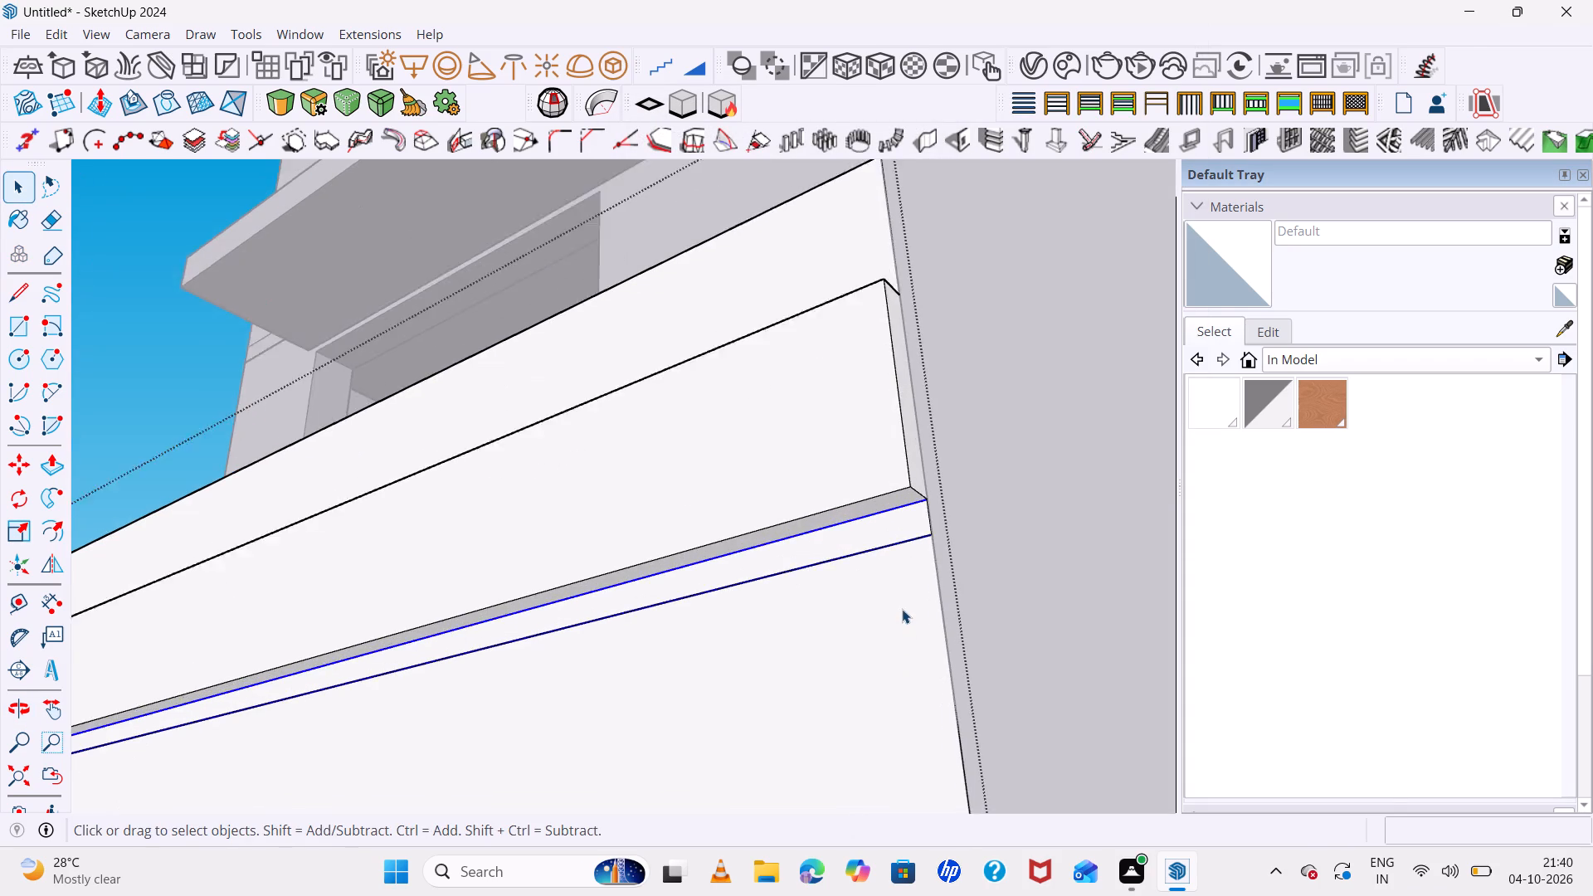
{"action": "double_click", "coordinate": [930, 500]}
{"action": "left_click", "coordinate": [923, 496]}
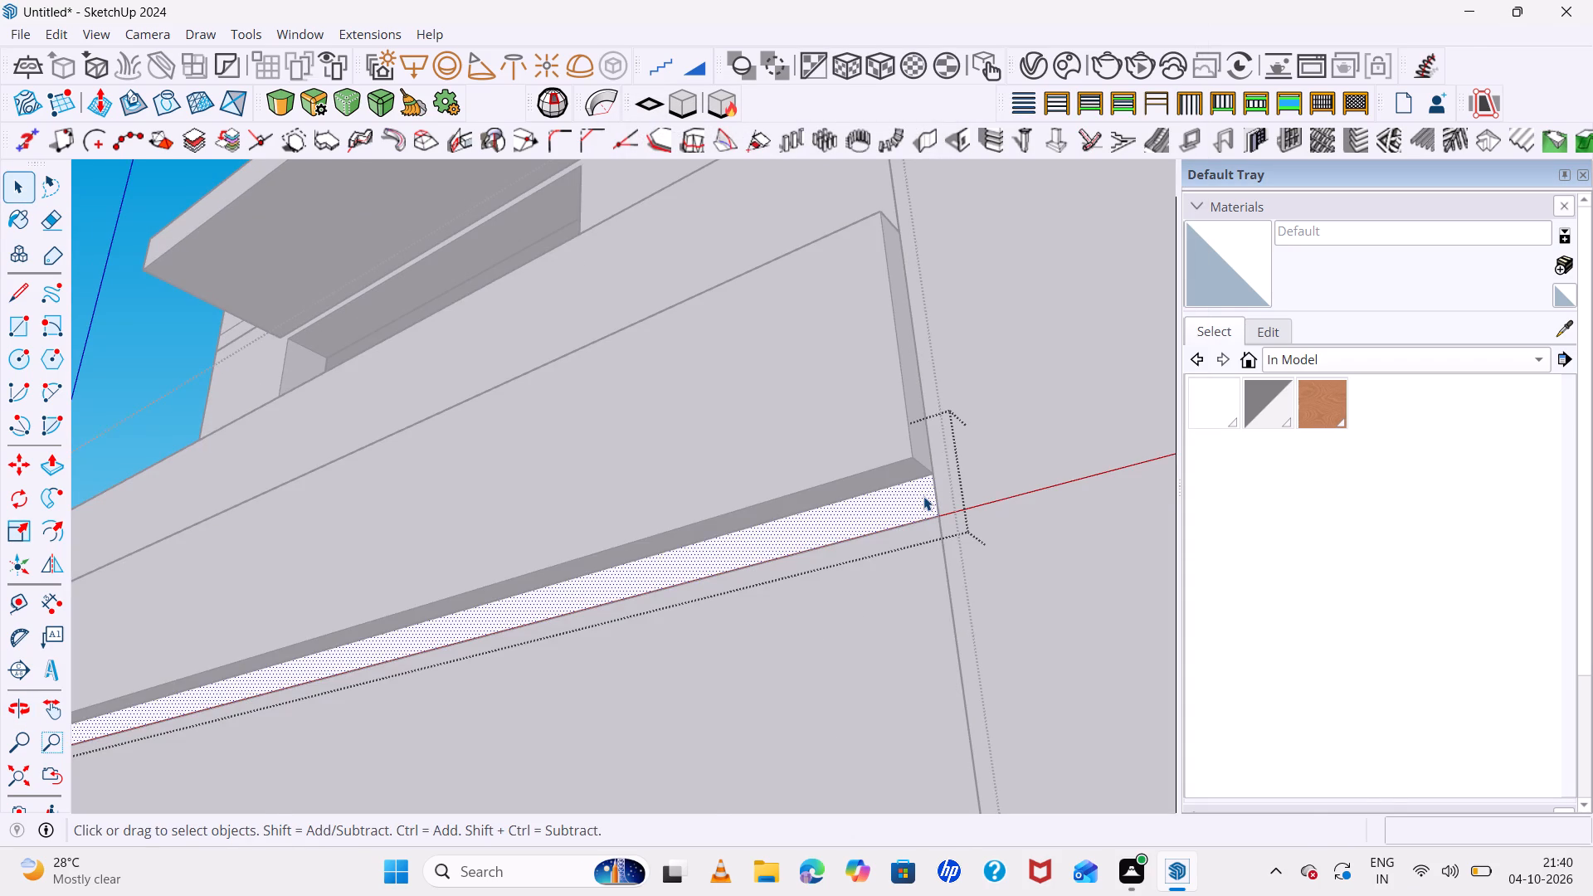
{"action": "key", "text": "p"}
{"action": "left_click", "coordinate": [923, 496]}
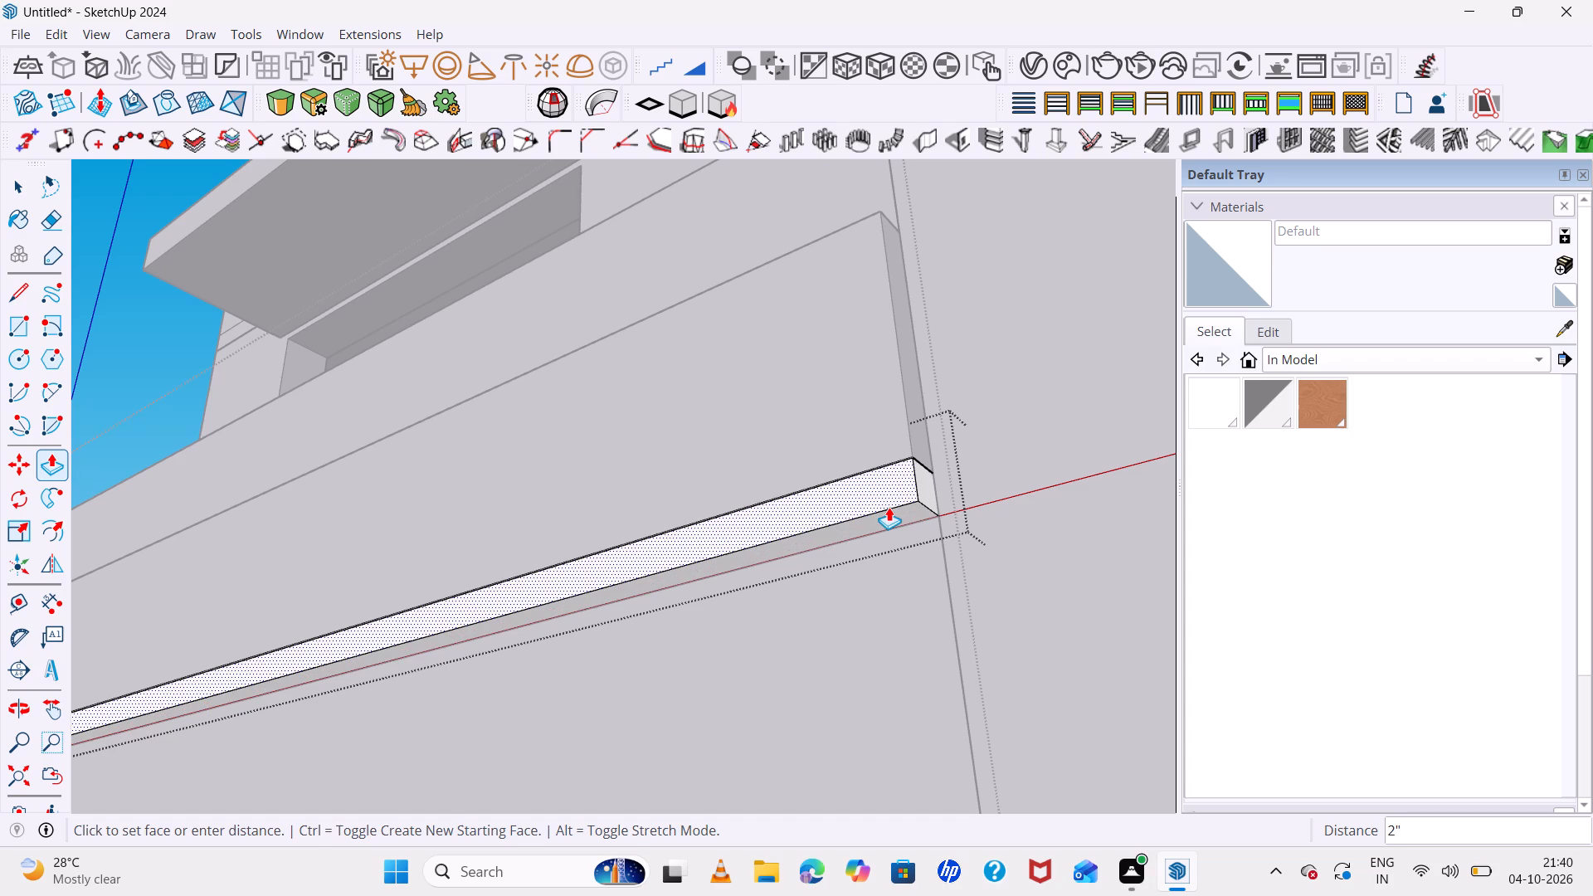
{"action": "left_click", "coordinate": [889, 507]}
{"action": "scroll", "coordinate": [889, 507], "scroll_direction": "down", "scroll_amount": 11}
{"action": "key", "text": "space"}
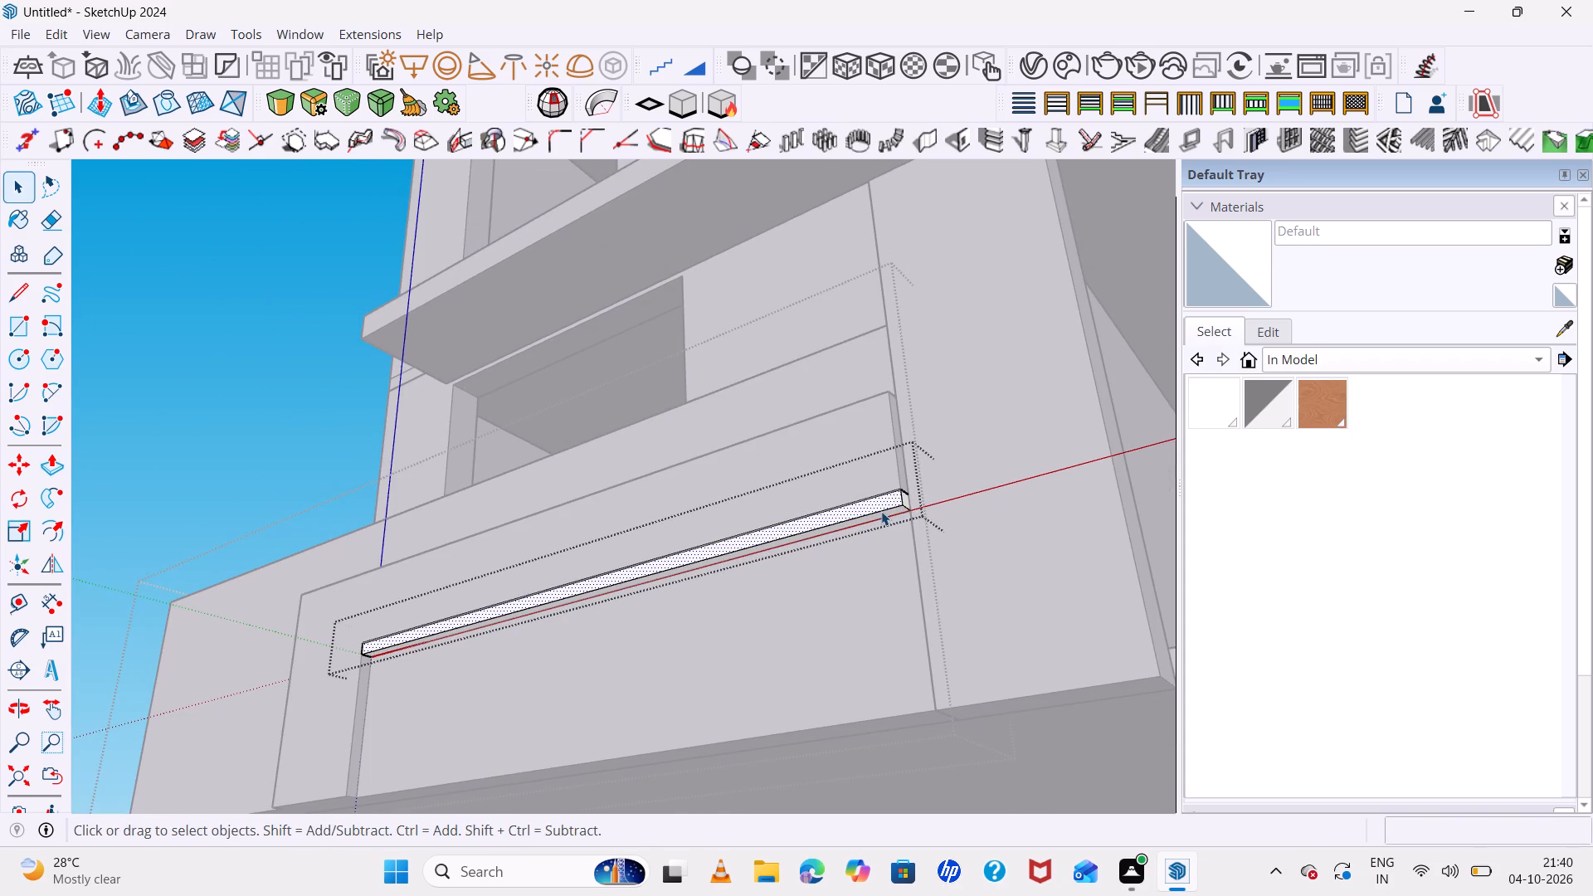
Copy the whole slat about 1' 11" straight down to the bottom of the recess.
{"action": "triple_click", "coordinate": [881, 511]}
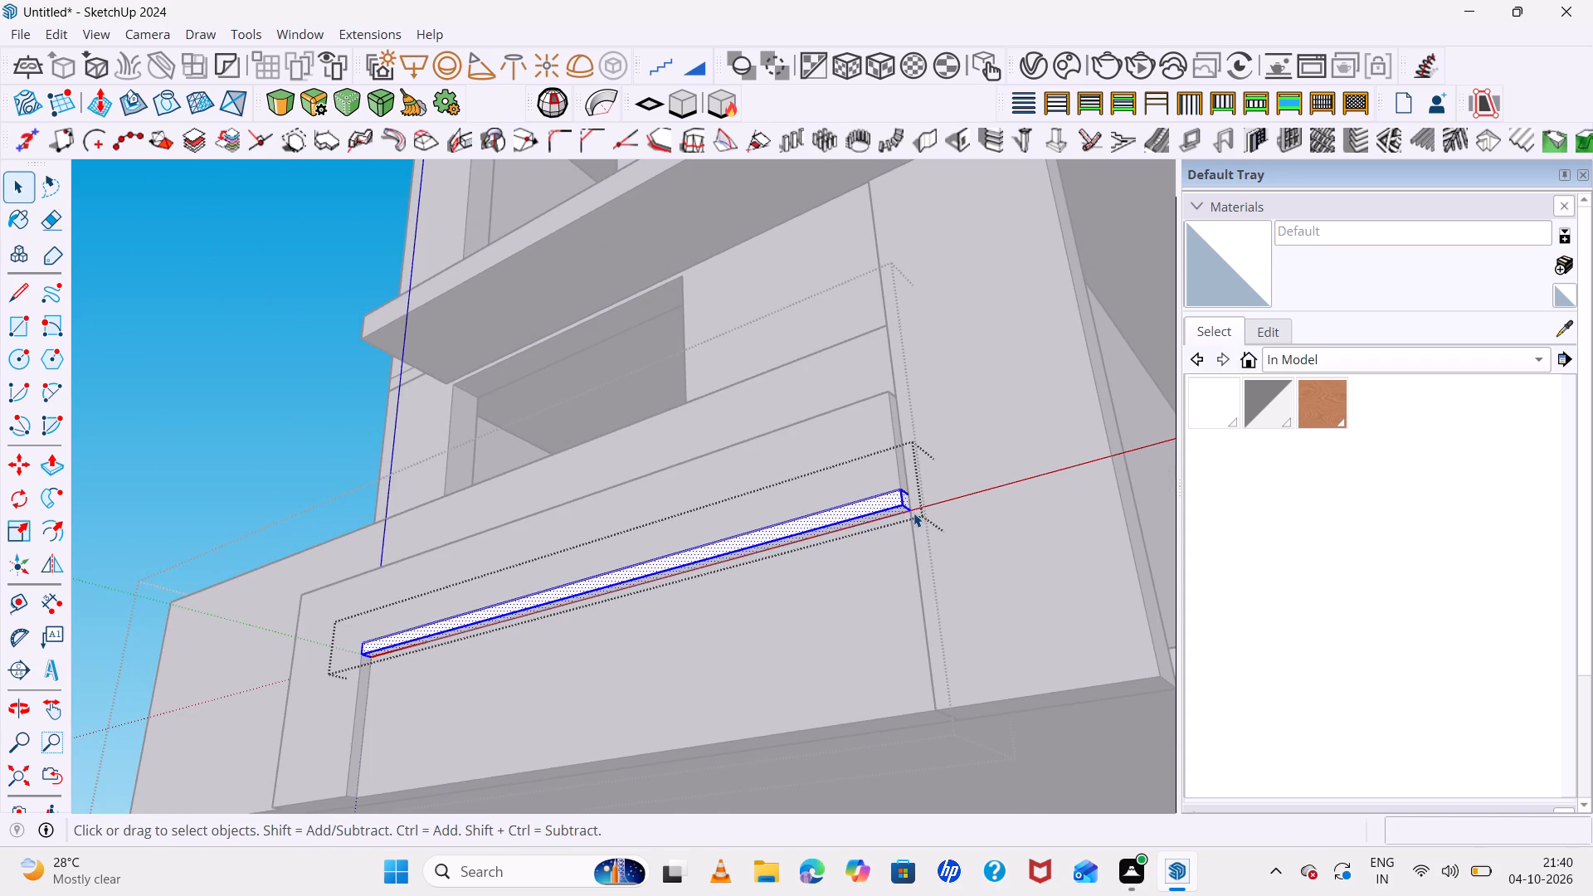
{"action": "key", "text": "m"}
{"action": "scroll", "coordinate": [914, 527], "scroll_direction": "up", "scroll_amount": 10}
{"action": "left_click", "coordinate": [899, 482], "text": "ctrl"}
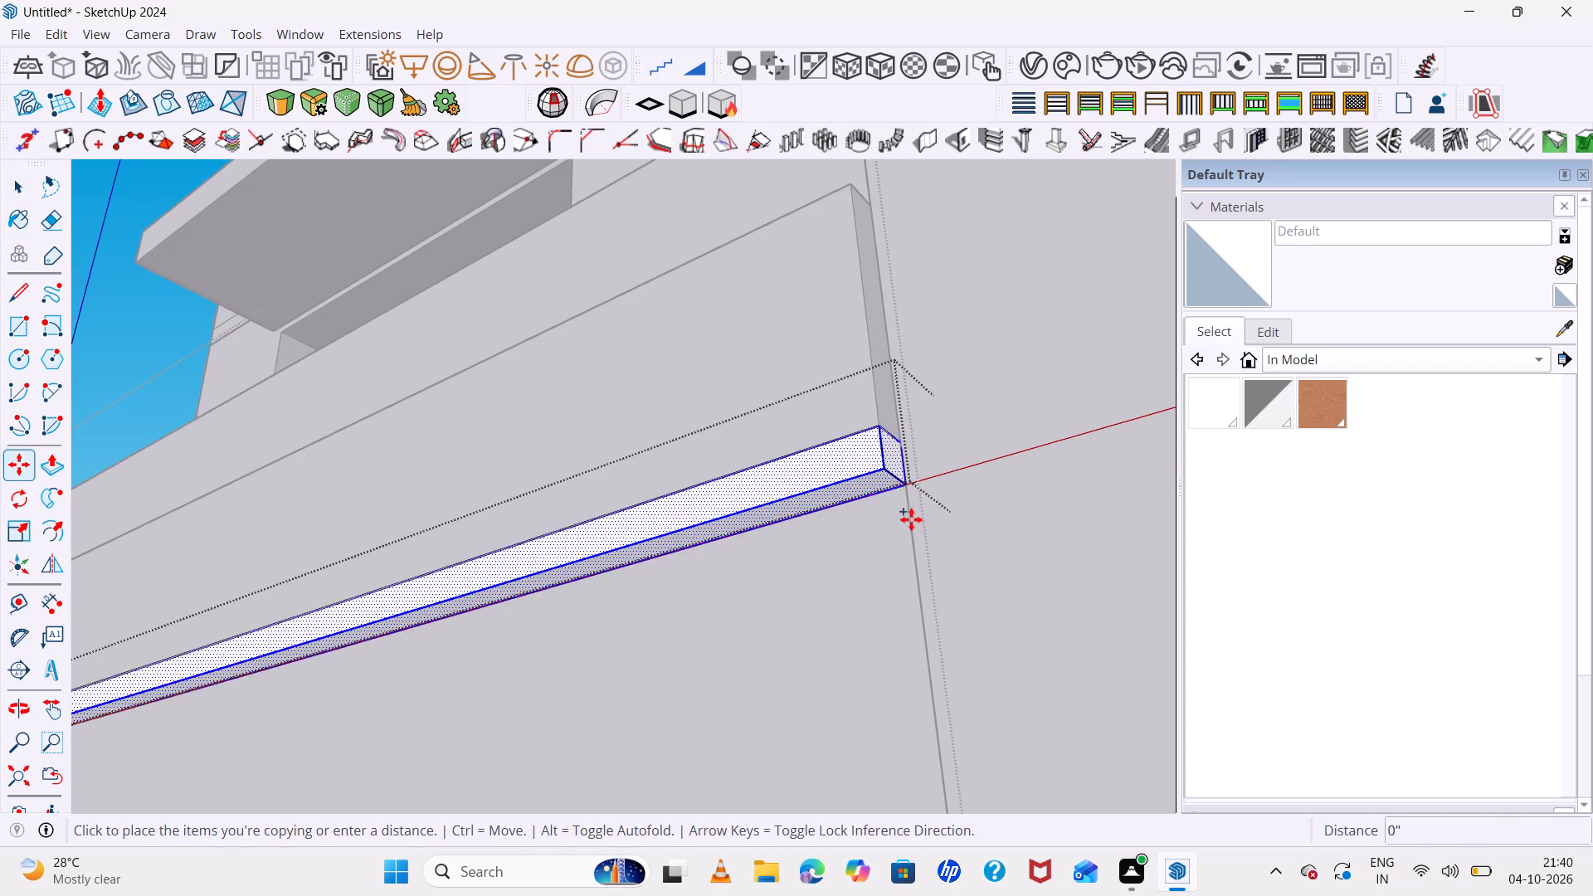
{"action": "scroll", "coordinate": [914, 594], "scroll_direction": "down", "scroll_amount": 11}
{"action": "key", "text": "Up"}
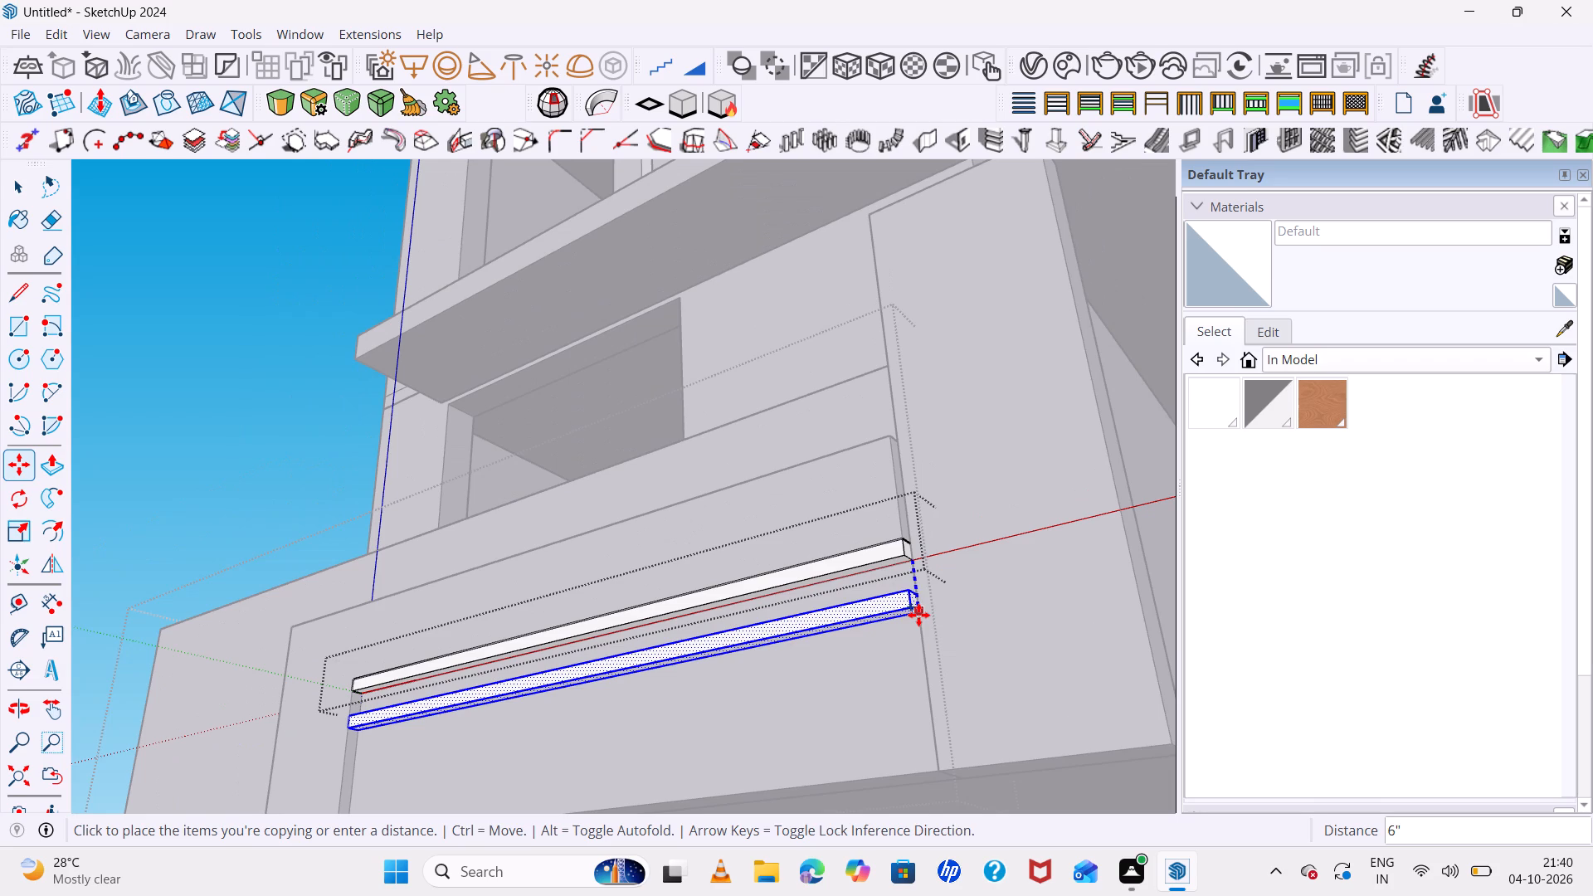
{"action": "scroll", "coordinate": [919, 639], "scroll_direction": "down", "scroll_amount": 9}
{"action": "middle_click_drag", "start_coordinate": [918, 671], "coordinate": [894, 806]}
{"action": "scroll", "coordinate": [904, 779], "scroll_direction": "up", "scroll_amount": 3}
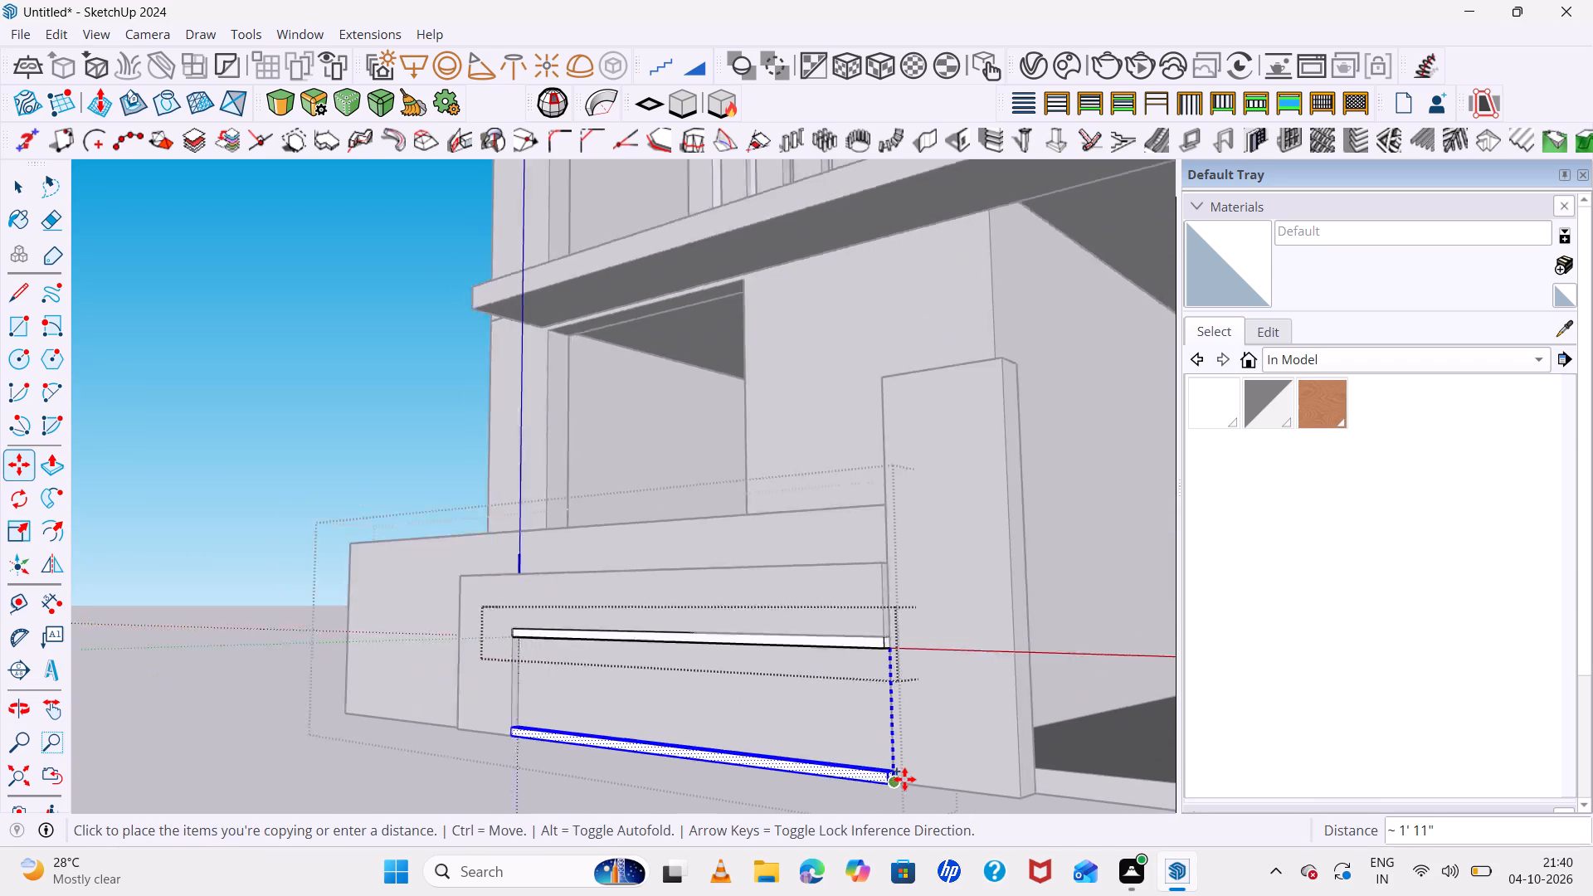
{"action": "scroll", "coordinate": [904, 779], "scroll_direction": "up", "scroll_amount": 8}
{"action": "left_click", "coordinate": [898, 781]}
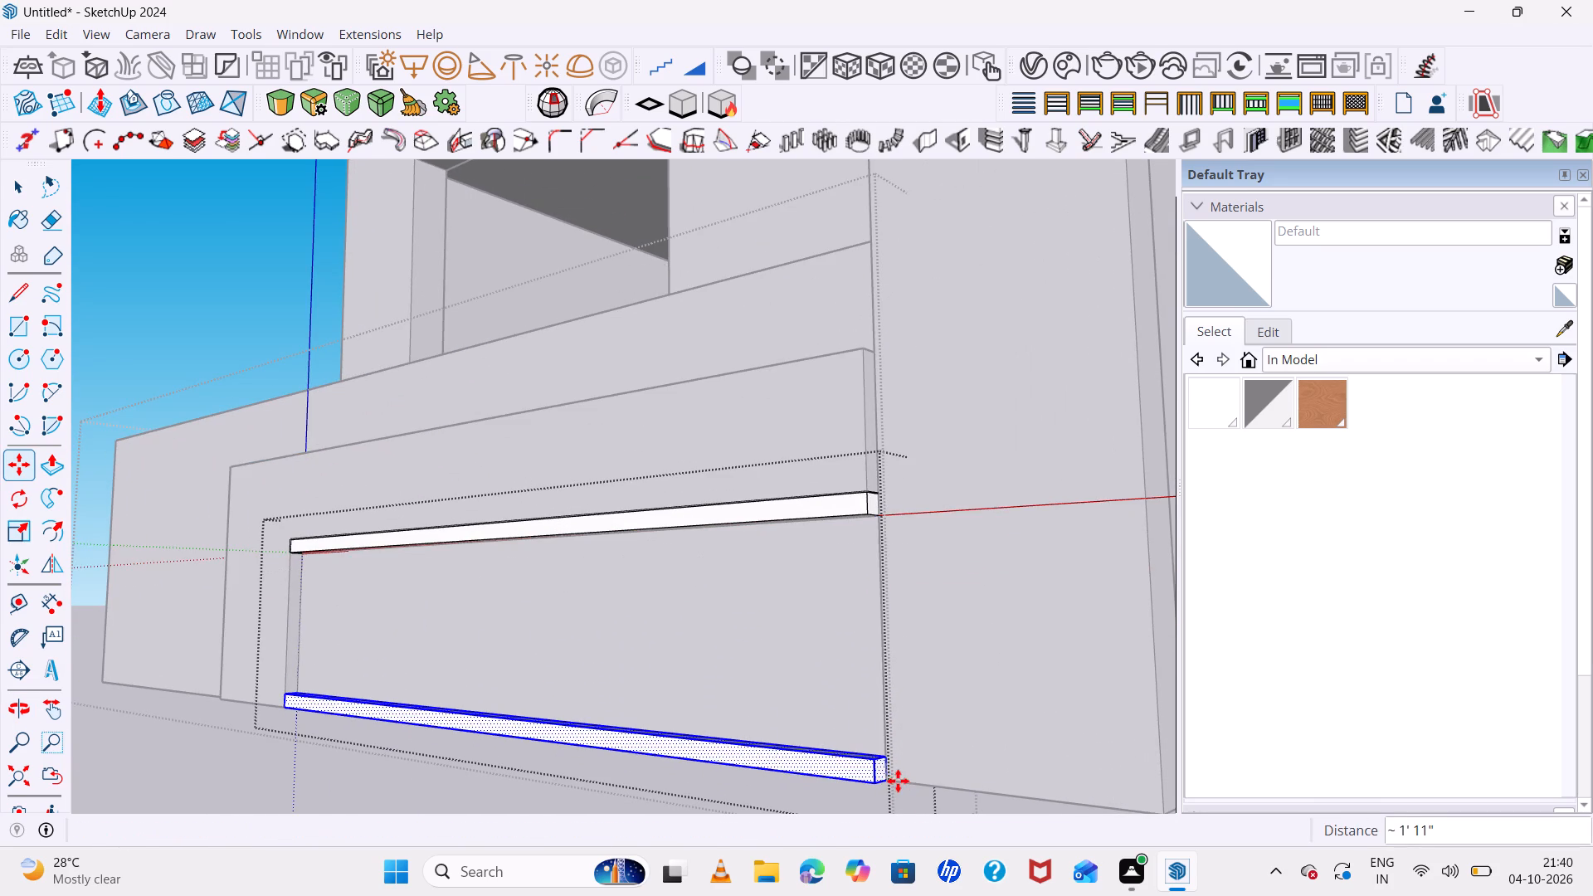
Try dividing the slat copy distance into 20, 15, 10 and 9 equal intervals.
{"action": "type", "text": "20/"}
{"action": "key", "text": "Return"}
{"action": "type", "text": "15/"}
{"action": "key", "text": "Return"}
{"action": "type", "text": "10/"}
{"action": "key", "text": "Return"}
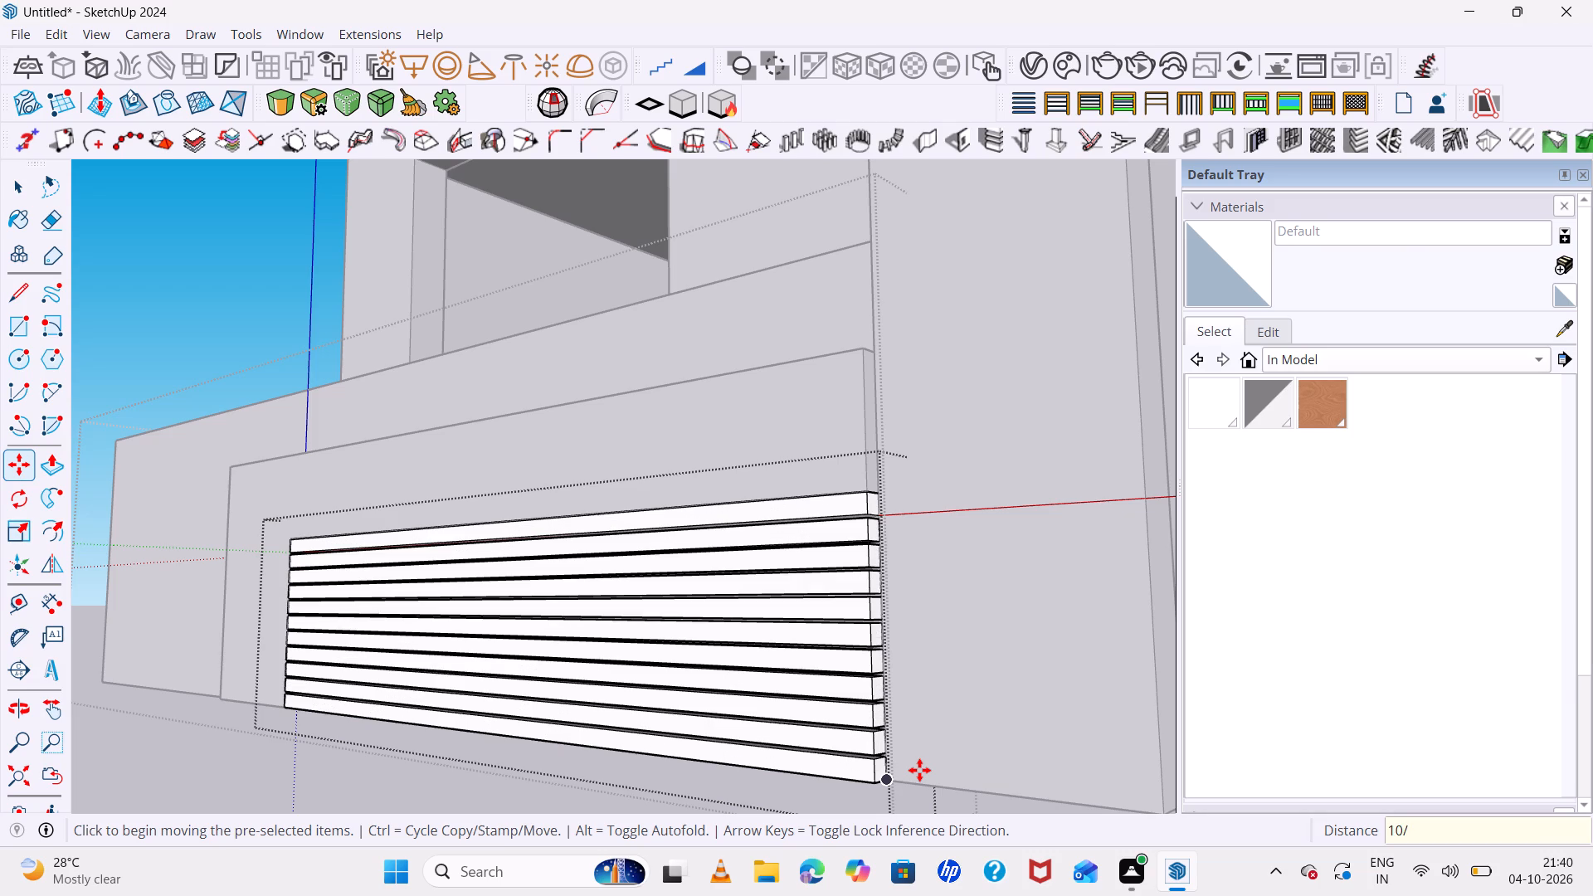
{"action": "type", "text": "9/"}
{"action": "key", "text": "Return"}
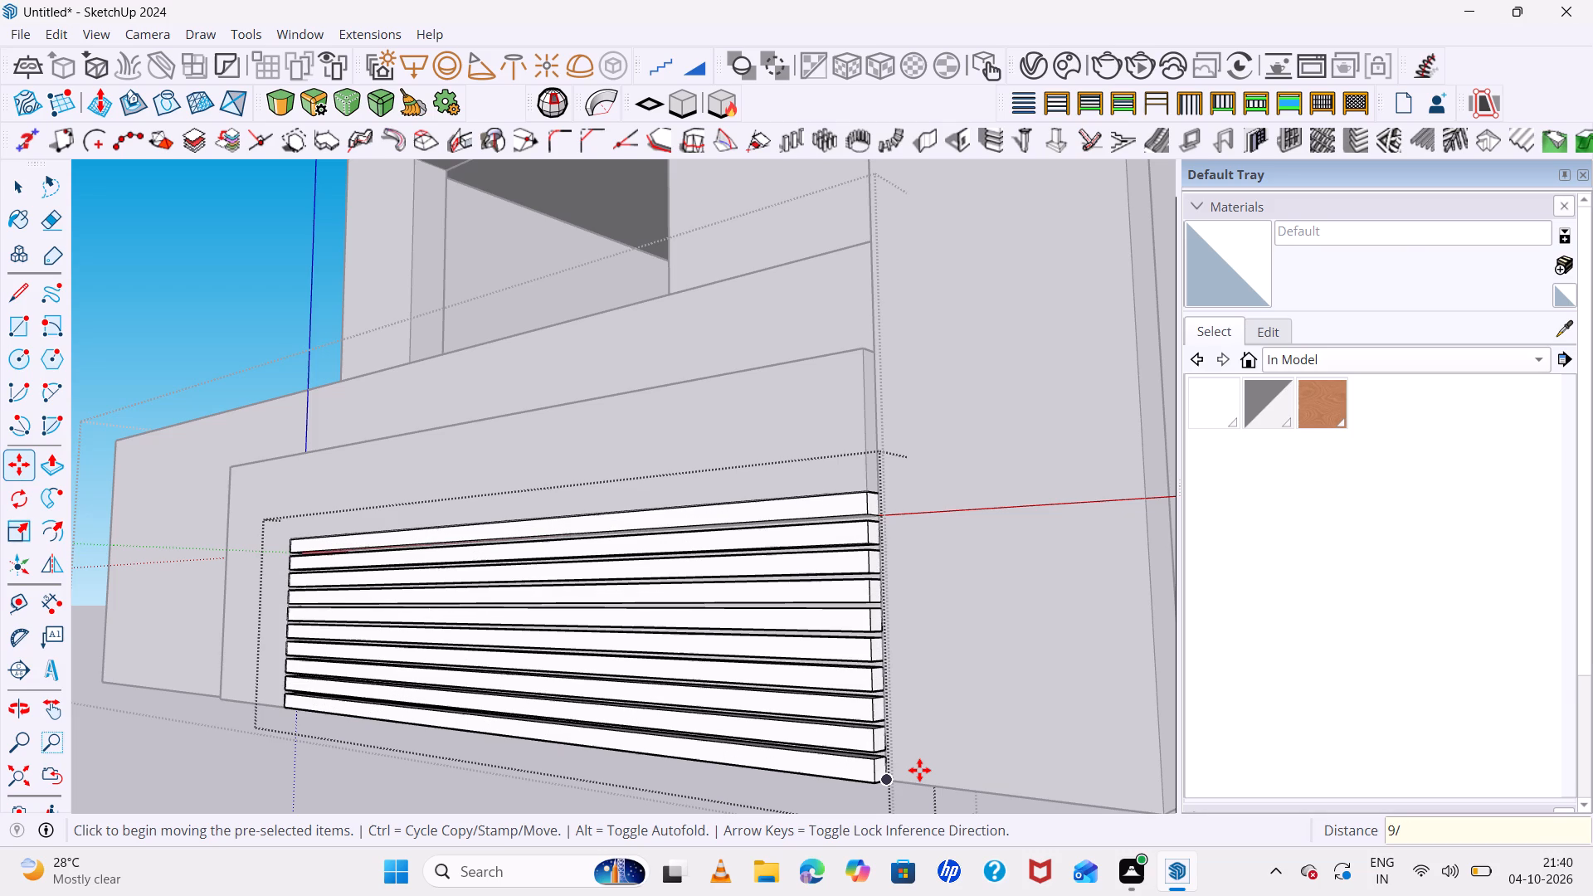
Divide the slat copy distance into 8 equal intervals, and close the slat component and boundary wall group.
{"action": "type", "text": "8/"}
{"action": "key", "text": "Return"}
{"action": "scroll", "coordinate": [825, 646], "scroll_direction": "down", "scroll_amount": 8}
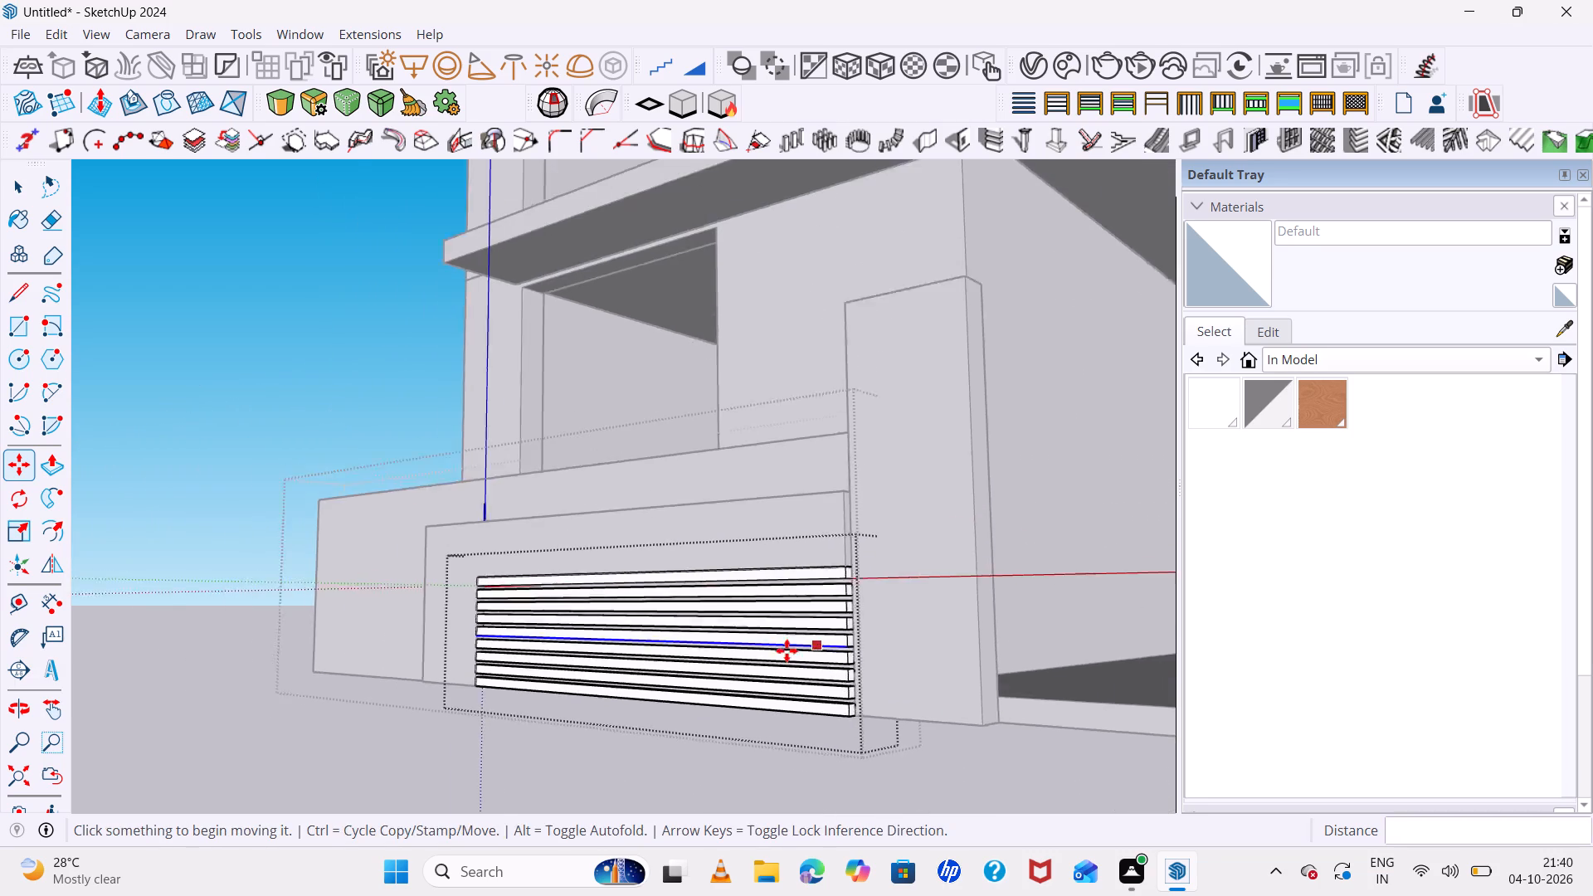
{"action": "middle_click_drag", "start_coordinate": [783, 700], "coordinate": [1113, 679]}
{"action": "key", "text": "space"}
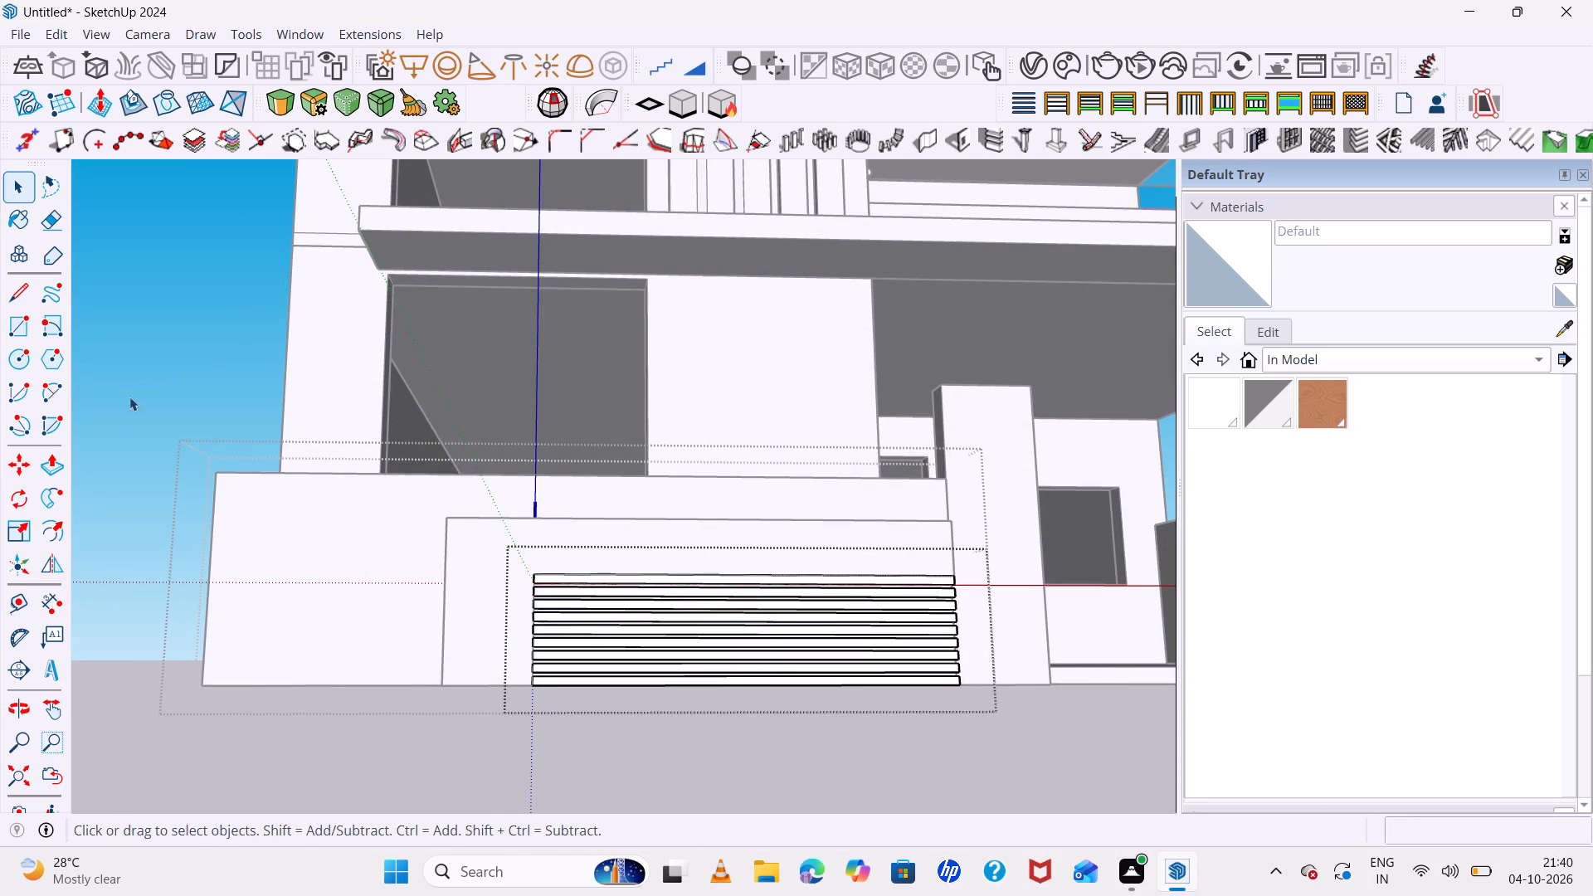
{"action": "left_click", "coordinate": [165, 386]}
{"action": "scroll", "coordinate": [317, 558], "scroll_direction": "down", "scroll_amount": 12}
{"action": "middle_click_drag", "start_coordinate": [871, 660], "coordinate": [902, 752]}
{"action": "scroll", "coordinate": [1020, 588], "scroll_direction": "up", "scroll_amount": 5}
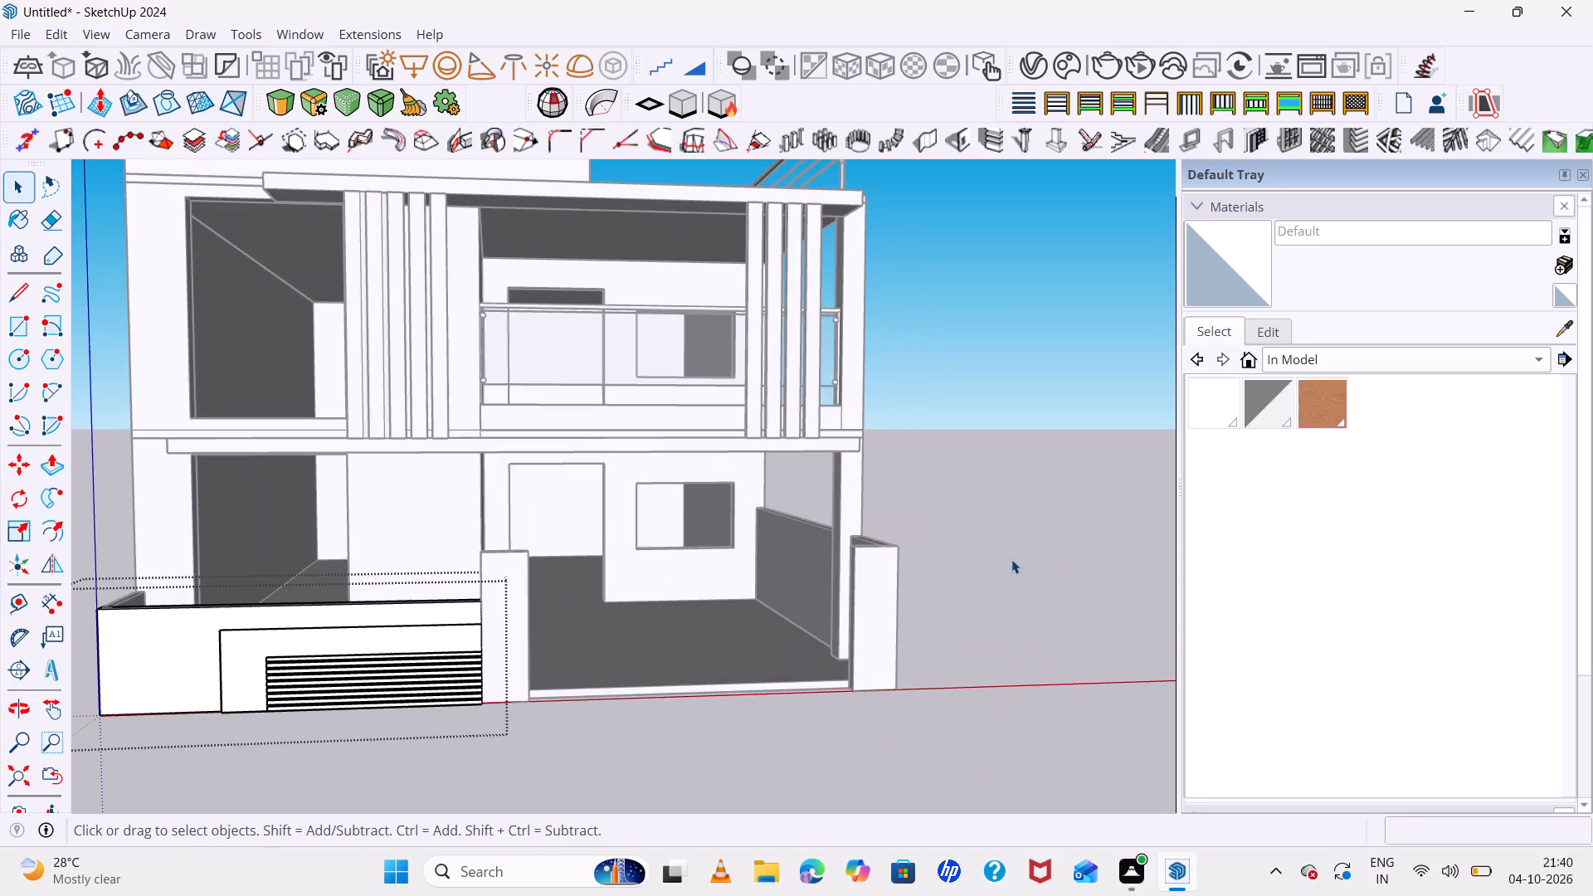
{"action": "left_click", "coordinate": [1021, 509]}
Examine the house's front facade, louvred boundary wall, entrance area and rooftop railing from several angles.
{"action": "middle_click_drag", "start_coordinate": [1036, 622], "coordinate": [808, 457]}
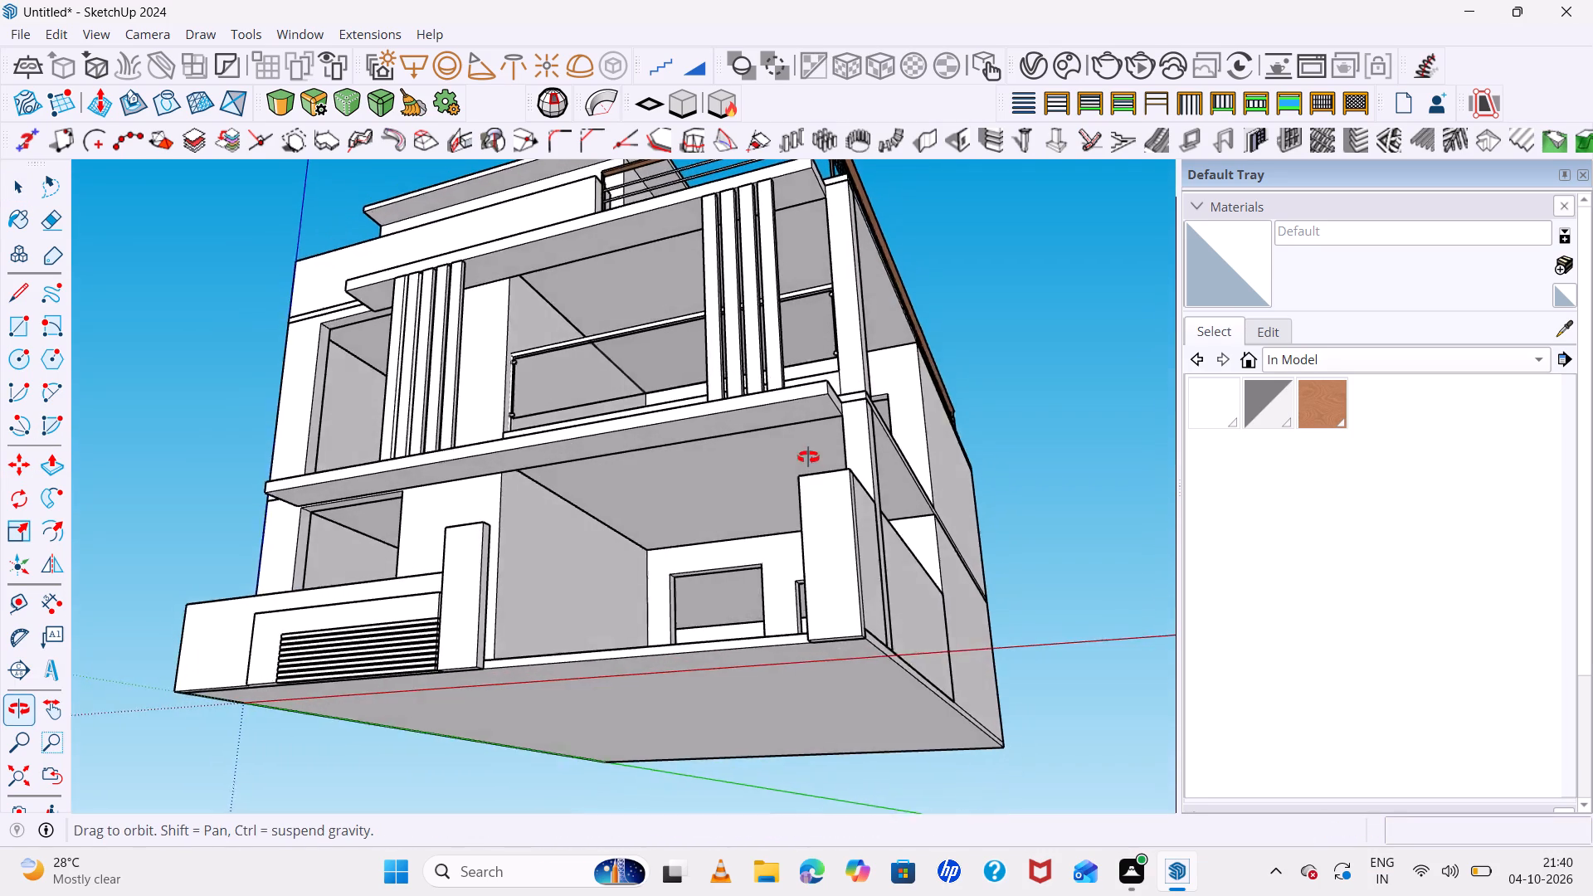
{"action": "middle_click_drag", "start_coordinate": [808, 457], "coordinate": [875, 465]}
{"action": "middle_click", "coordinate": [875, 465]}
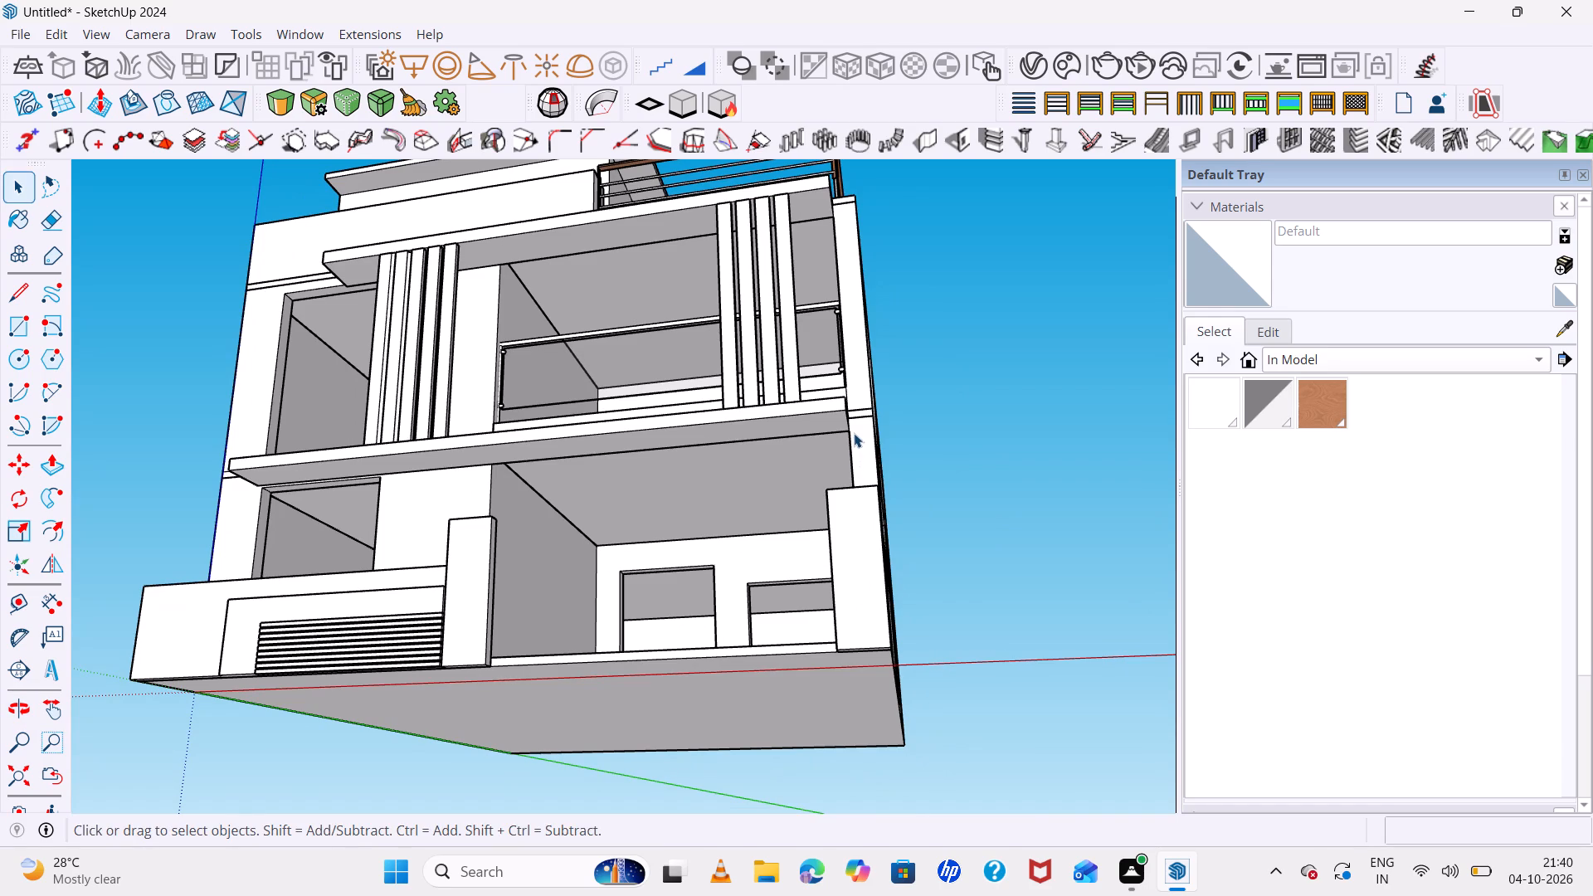
{"action": "scroll", "coordinate": [781, 445], "scroll_direction": "down", "scroll_amount": 1}
{"action": "scroll", "coordinate": [763, 431], "scroll_direction": "up", "scroll_amount": 5}
{"action": "scroll", "coordinate": [706, 503], "scroll_direction": "down", "scroll_amount": 7}
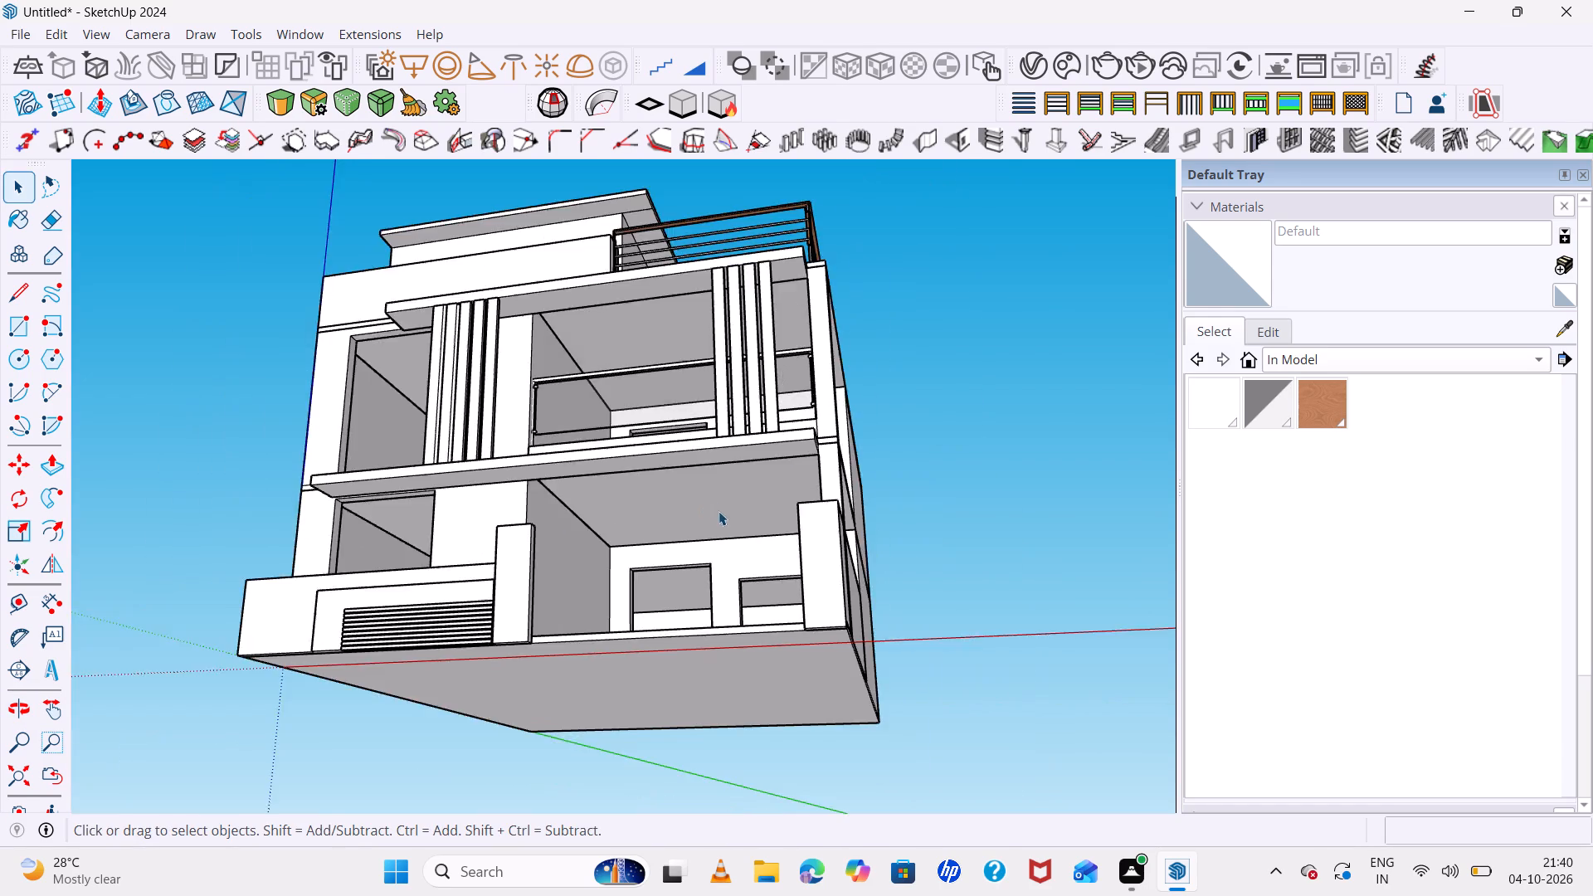
{"action": "middle_click_drag", "start_coordinate": [779, 585], "coordinate": [903, 745]}
{"action": "middle_click", "coordinate": [903, 745]}
{"action": "scroll", "coordinate": [533, 630], "scroll_direction": "up", "scroll_amount": 7}
{"action": "middle_click_drag", "start_coordinate": [974, 672], "coordinate": [1223, 638]}
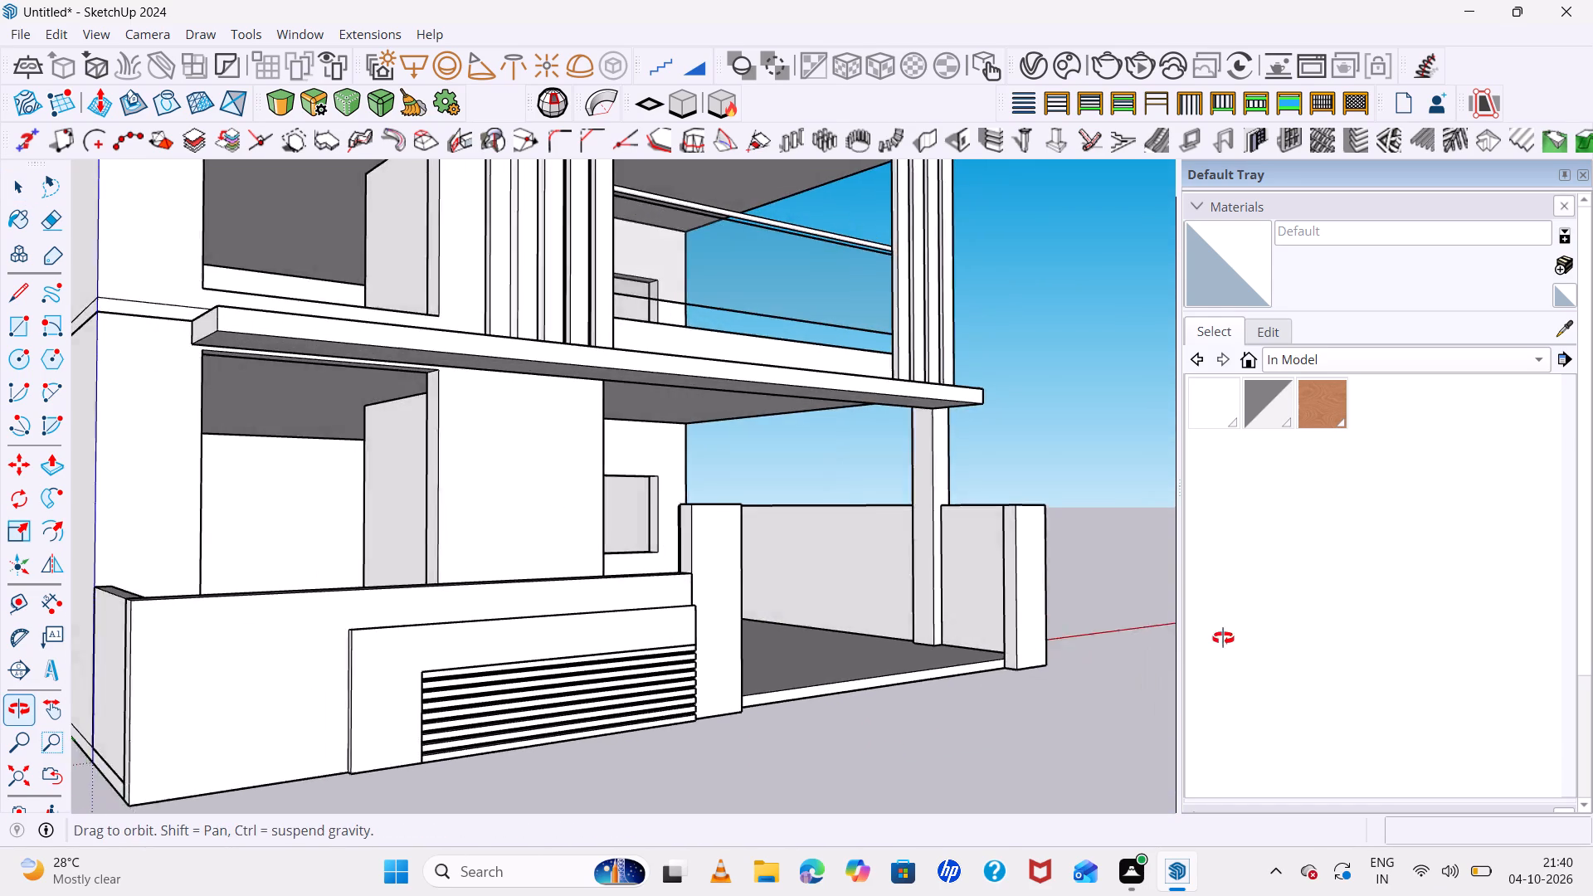
{"action": "middle_click_drag", "start_coordinate": [1223, 638], "coordinate": [744, 699]}
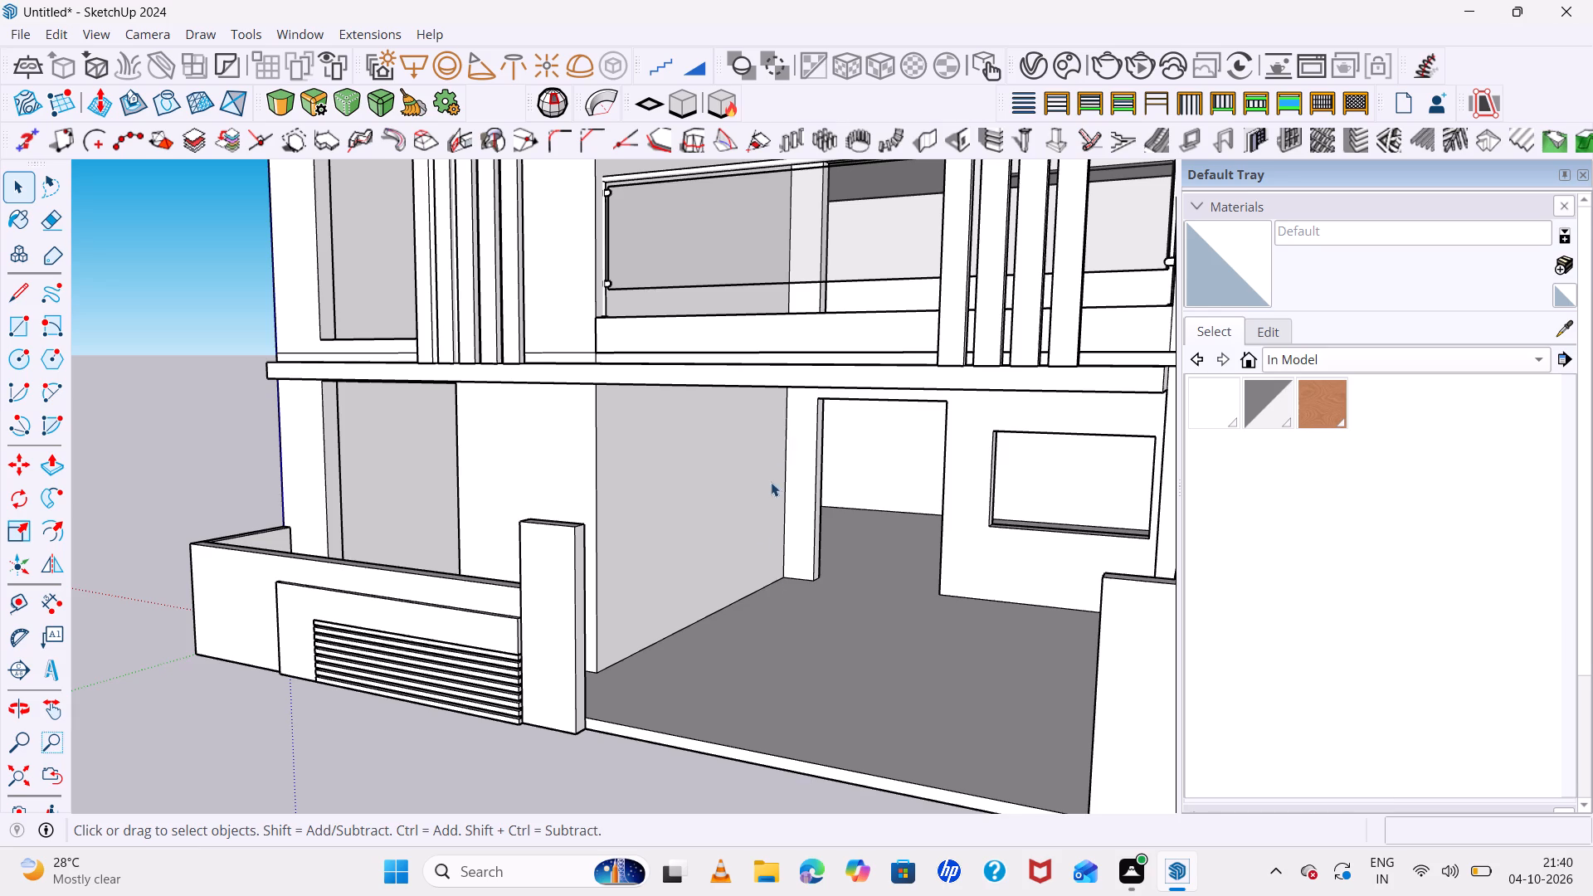
{"action": "scroll", "coordinate": [765, 565], "scroll_direction": "down", "scroll_amount": 12}
{"action": "middle_click_drag", "start_coordinate": [842, 587], "coordinate": [1032, 621]}
{"action": "middle_click", "coordinate": [1032, 621]}
{"action": "scroll", "coordinate": [951, 440], "scroll_direction": "up", "scroll_amount": 11}
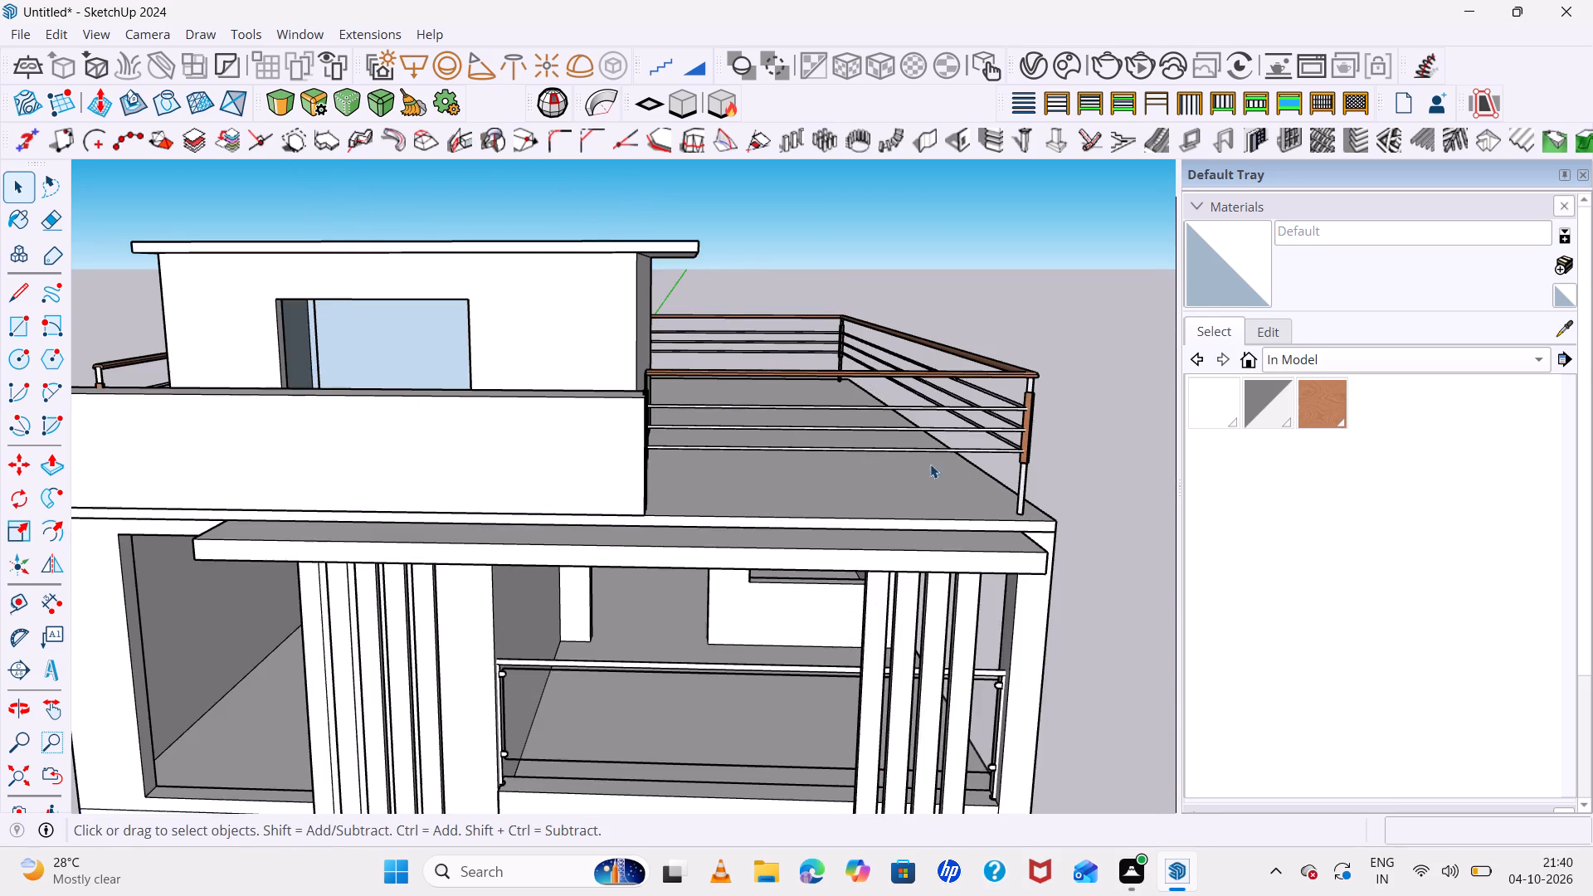
{"action": "middle_click_drag", "start_coordinate": [967, 472], "coordinate": [743, 561]}
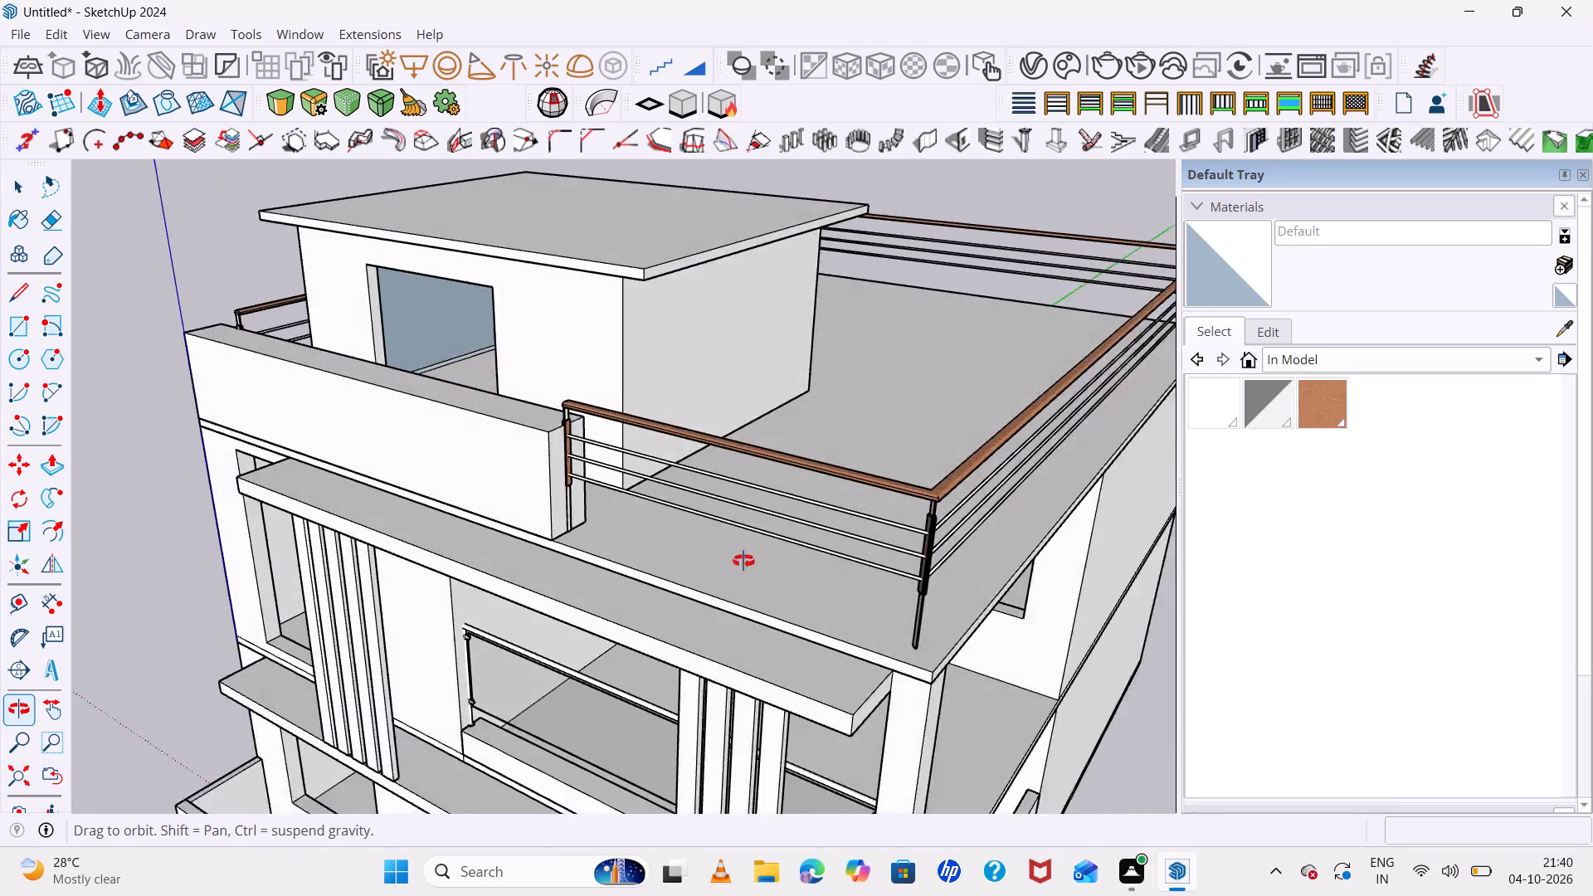
Examine the rooftop terrace, the front parapet and the roof slab edge above the upper-floor window.
{"action": "middle_click_drag", "start_coordinate": [743, 561], "coordinate": [465, 506]}
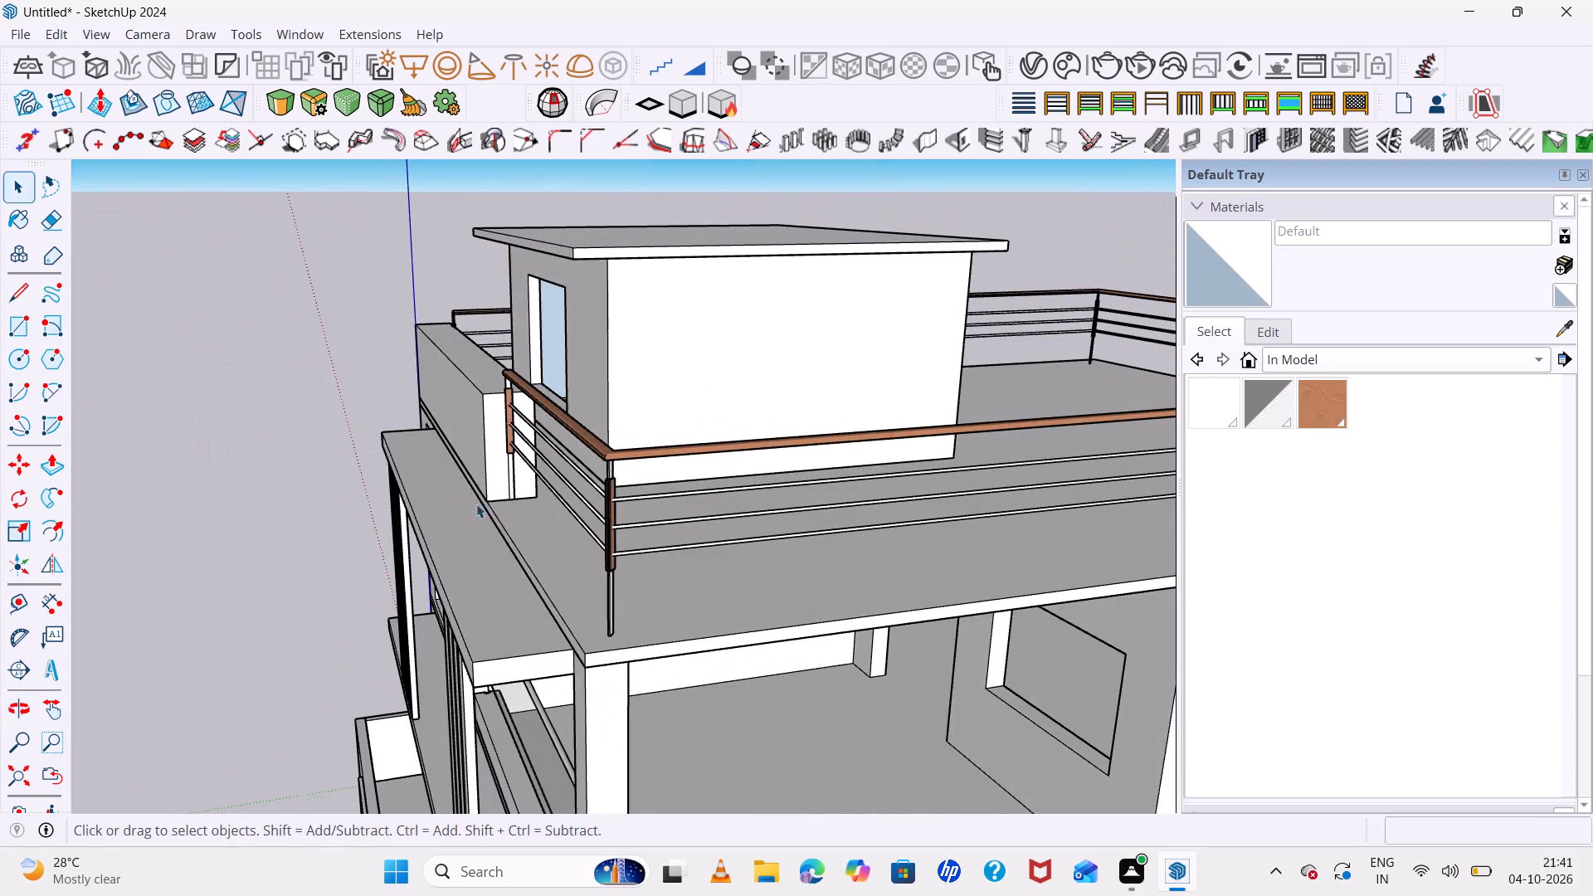
{"action": "middle_click_drag", "start_coordinate": [726, 538], "coordinate": [1200, 536]}
{"action": "scroll", "coordinate": [1205, 524], "scroll_direction": "up", "scroll_amount": 1}
{"action": "scroll", "coordinate": [809, 459], "scroll_direction": "down", "scroll_amount": 7}
{"action": "middle_click_drag", "start_coordinate": [906, 467], "coordinate": [999, 465]}
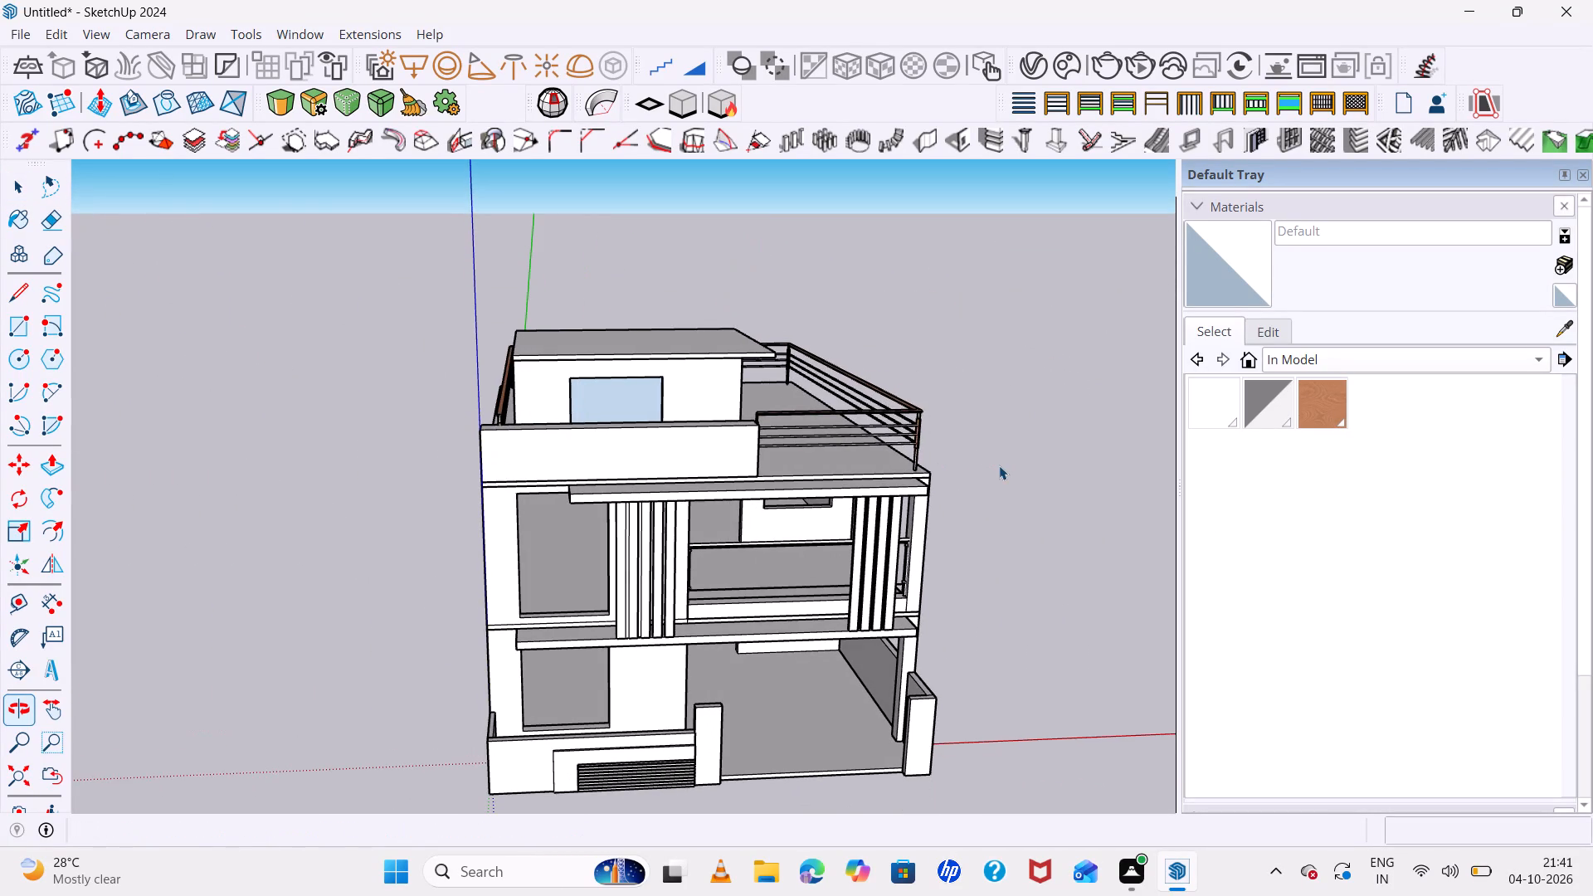
{"action": "left_click", "coordinate": [499, 464]}
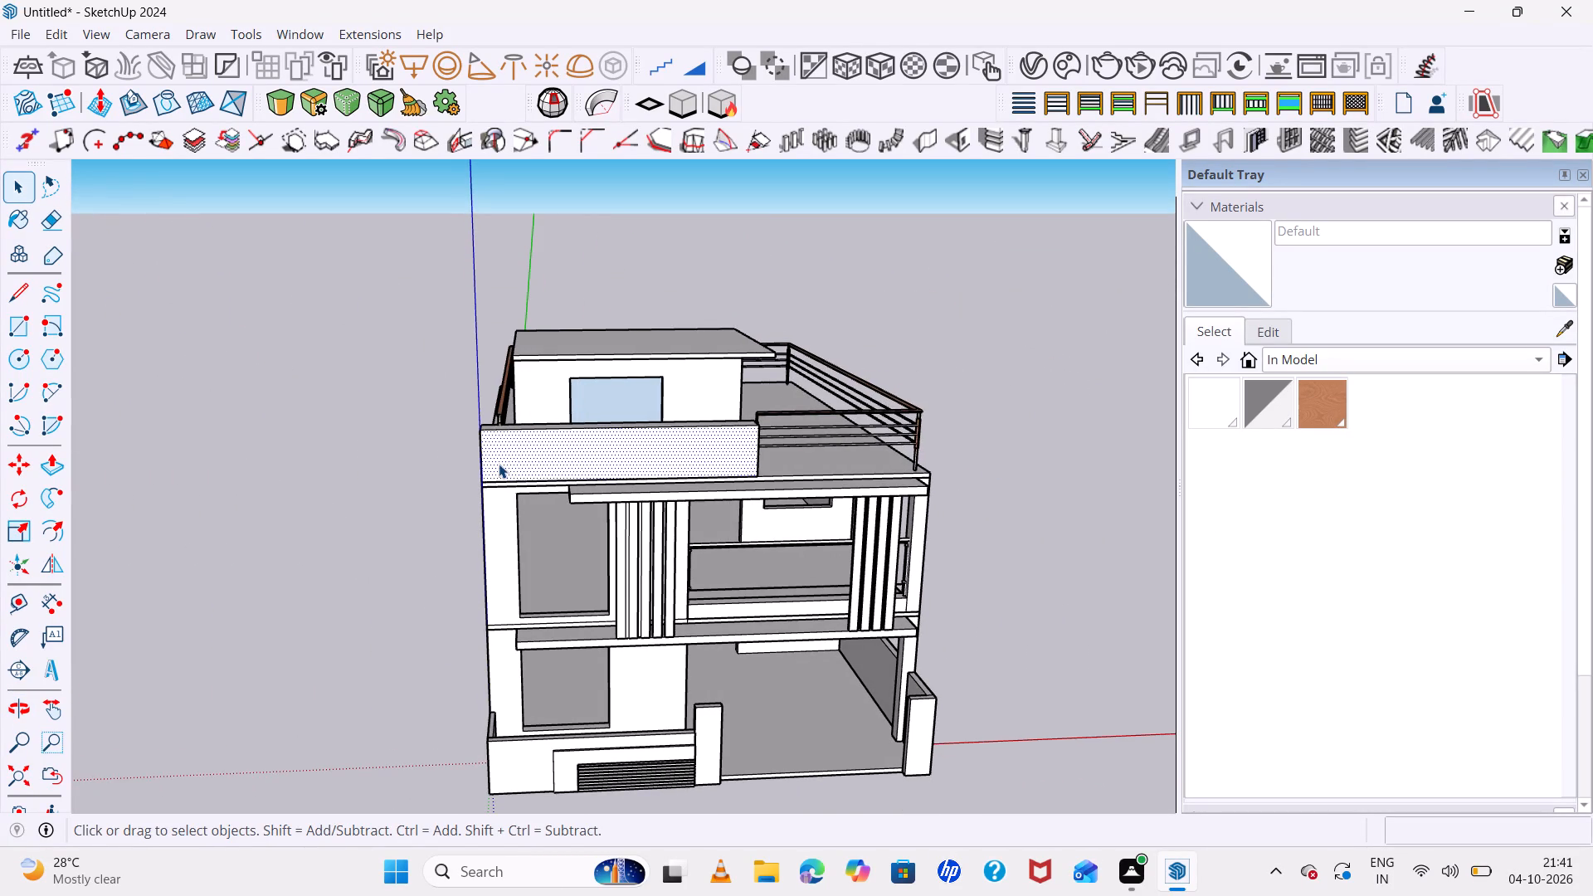
{"action": "scroll", "coordinate": [499, 472], "scroll_direction": "up", "scroll_amount": 4}
{"action": "left_click", "coordinate": [503, 490]}
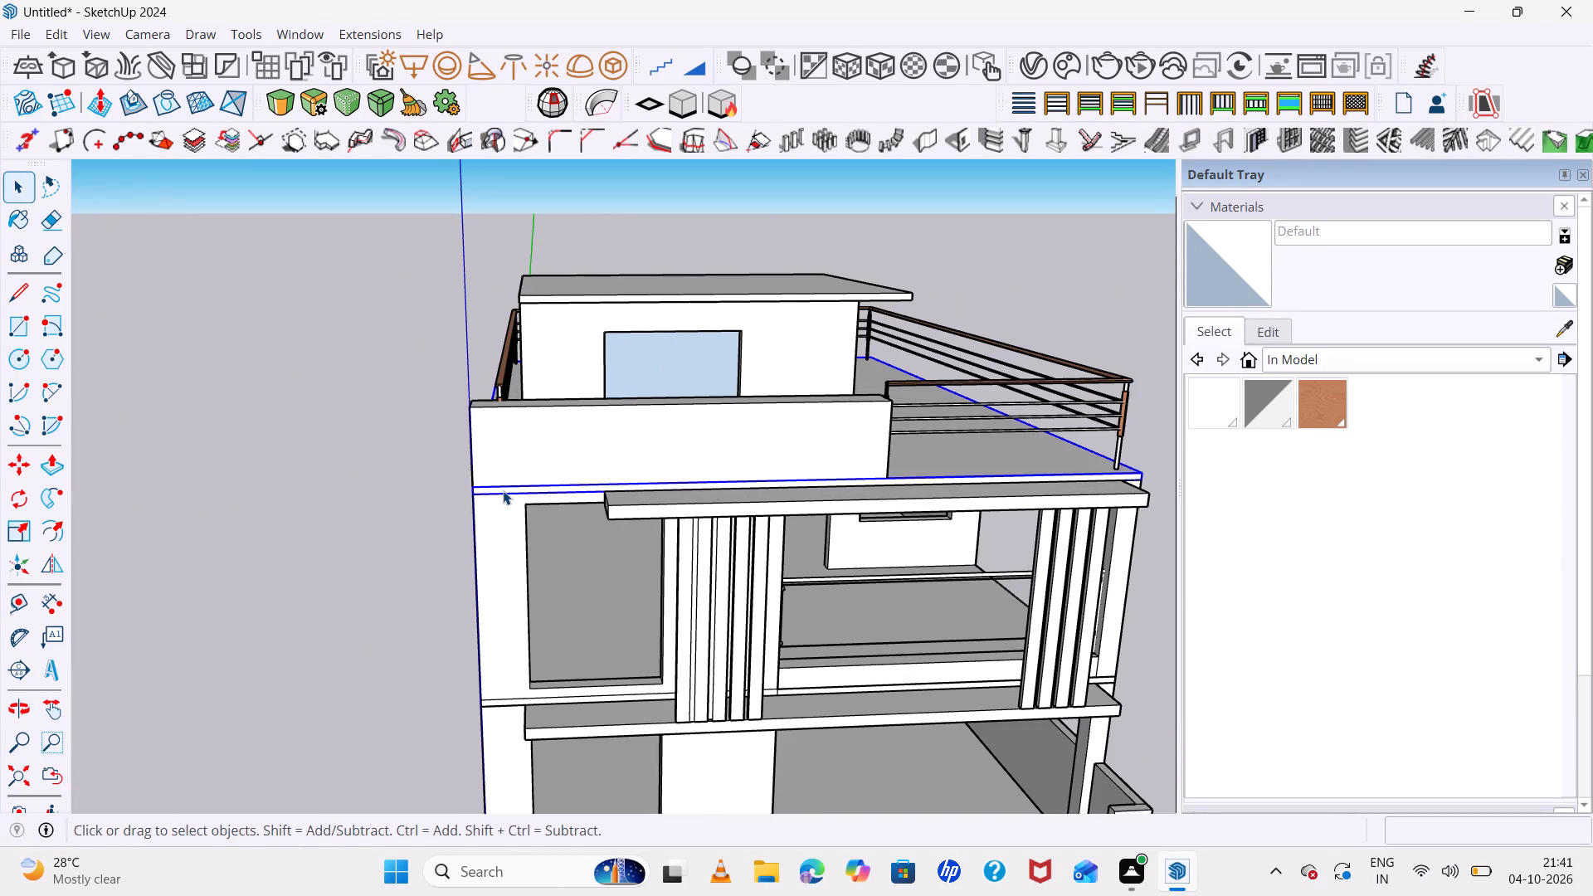
{"action": "middle_click_drag", "start_coordinate": [529, 502], "coordinate": [533, 431]}
{"action": "middle_click", "coordinate": [533, 431]}
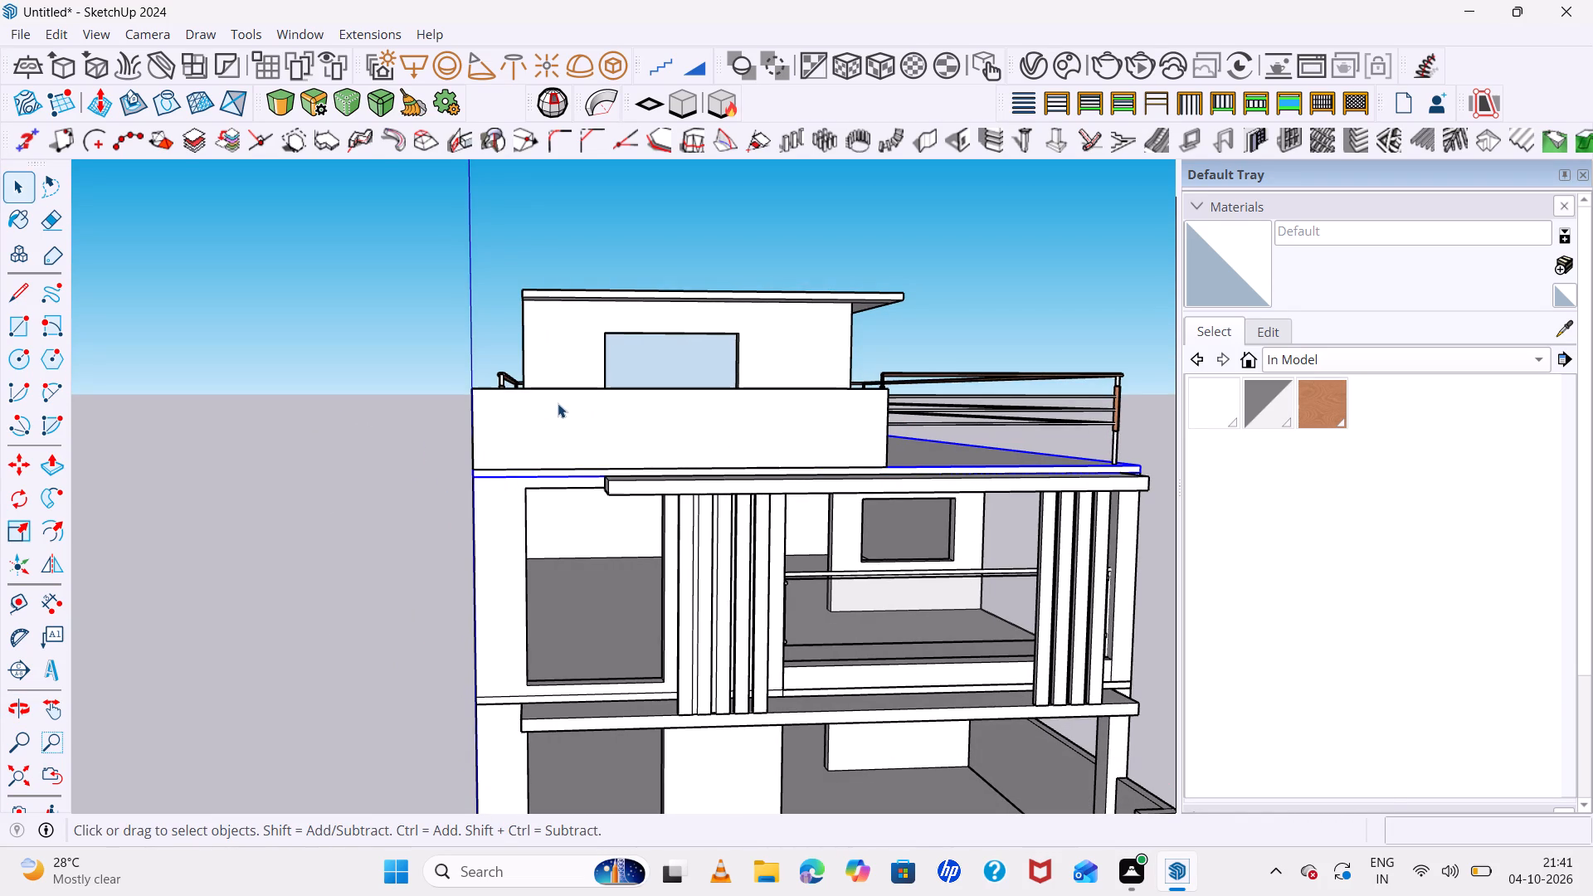
Draw a short line from the upper-floor window's lower corner to the floor edge, and a 13' 11" line up the facade corner to the parapet top.
{"action": "key", "text": "l"}
{"action": "scroll", "coordinate": [524, 674], "scroll_direction": "up", "scroll_amount": 6}
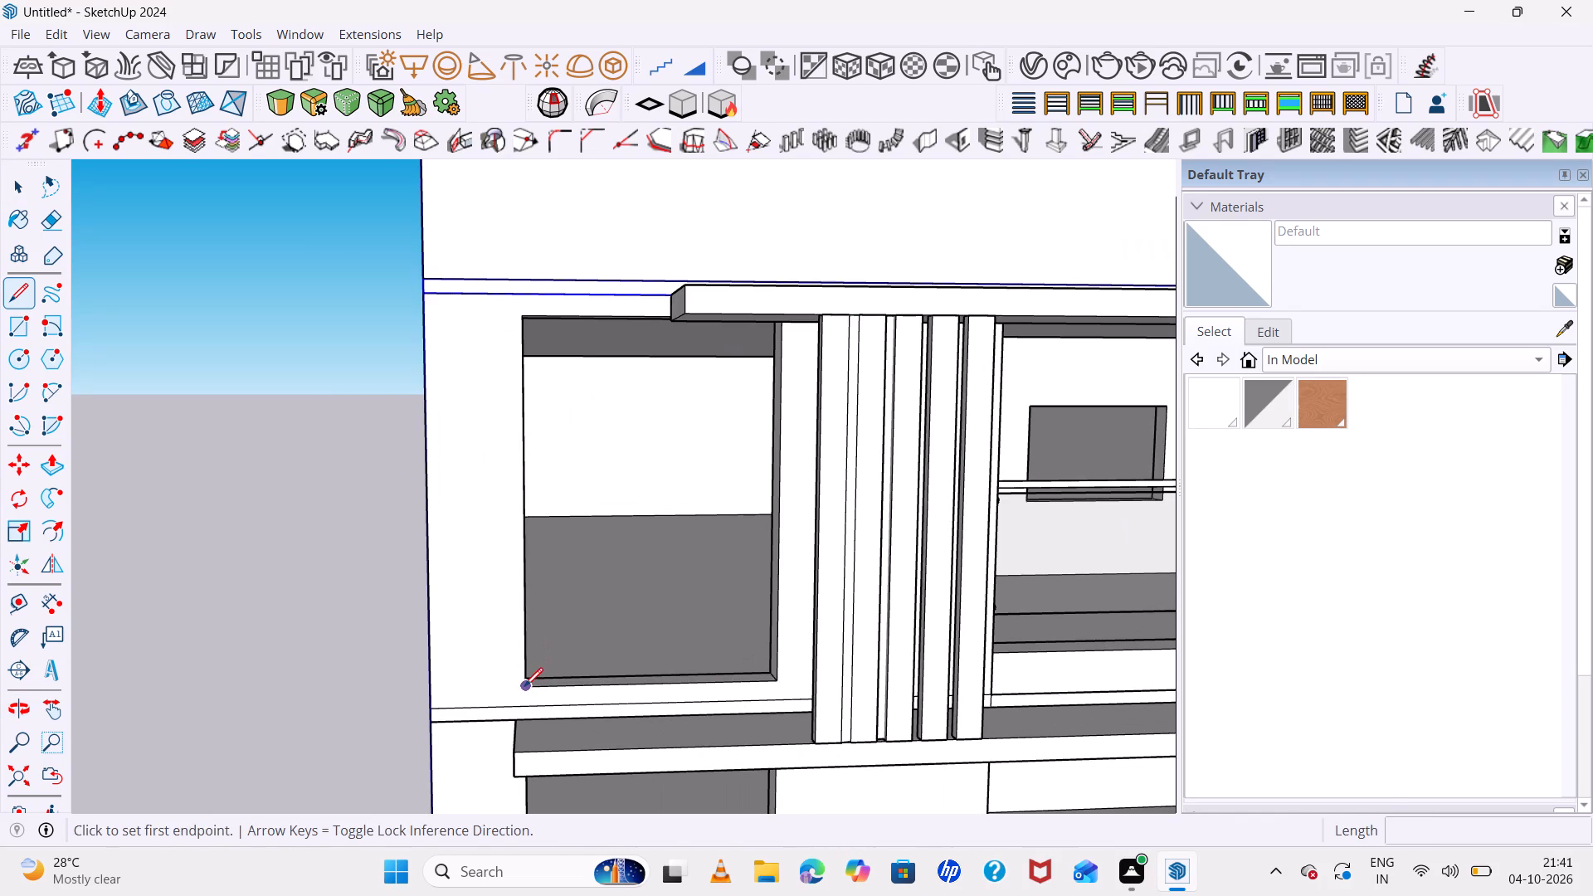
{"action": "left_click", "coordinate": [524, 686]}
{"action": "left_click", "coordinate": [531, 706]}
{"action": "left_click", "coordinate": [432, 709]}
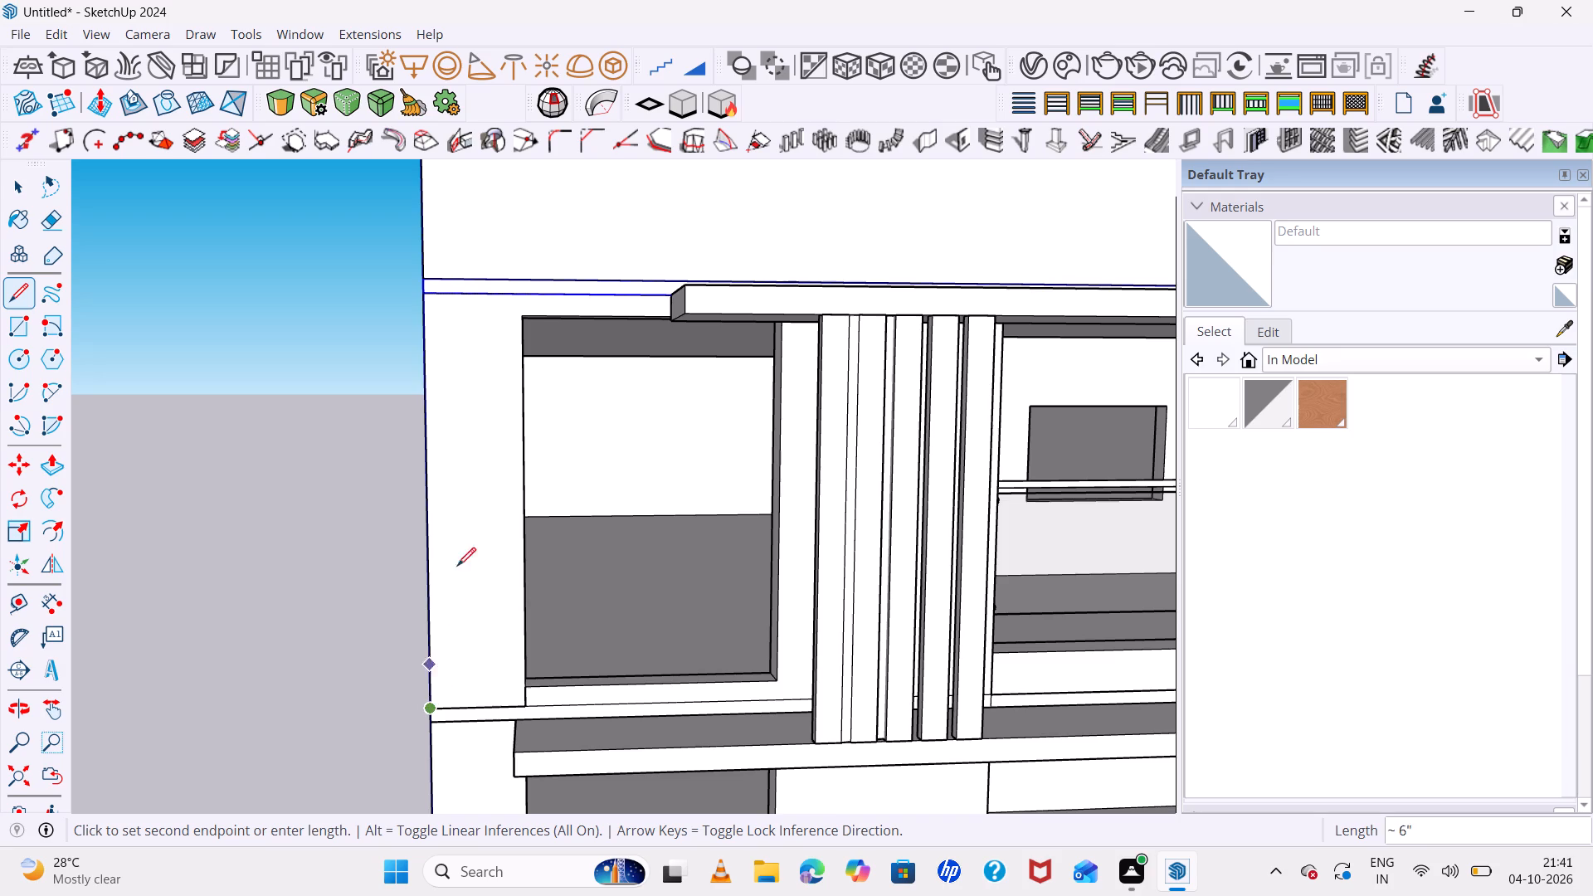
{"action": "scroll", "coordinate": [454, 270], "scroll_direction": "down", "scroll_amount": 6}
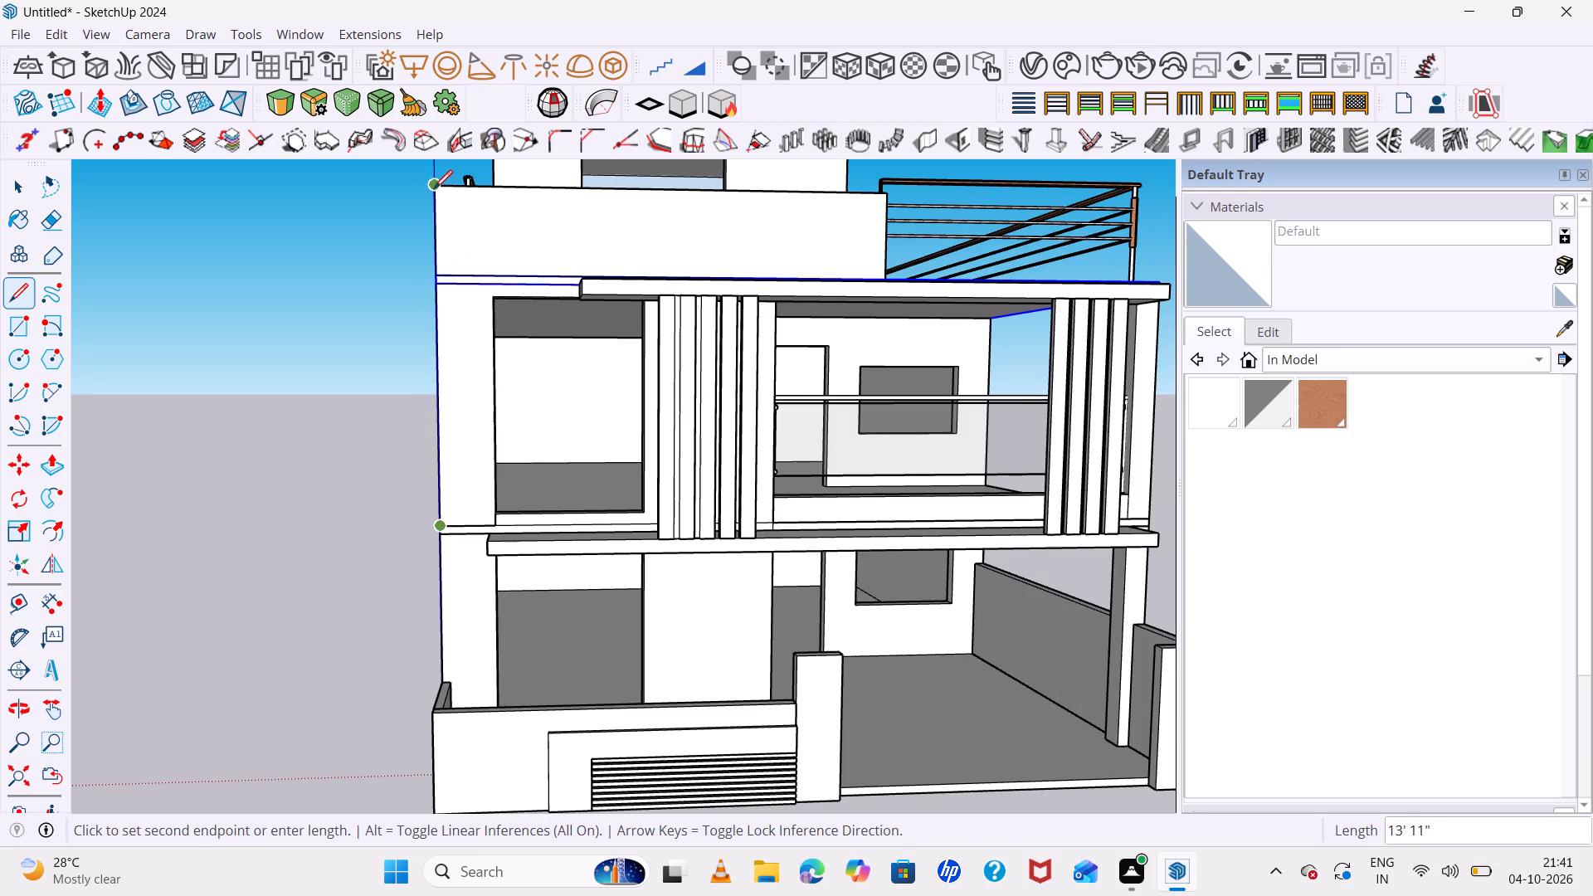
{"action": "left_click", "coordinate": [434, 188]}
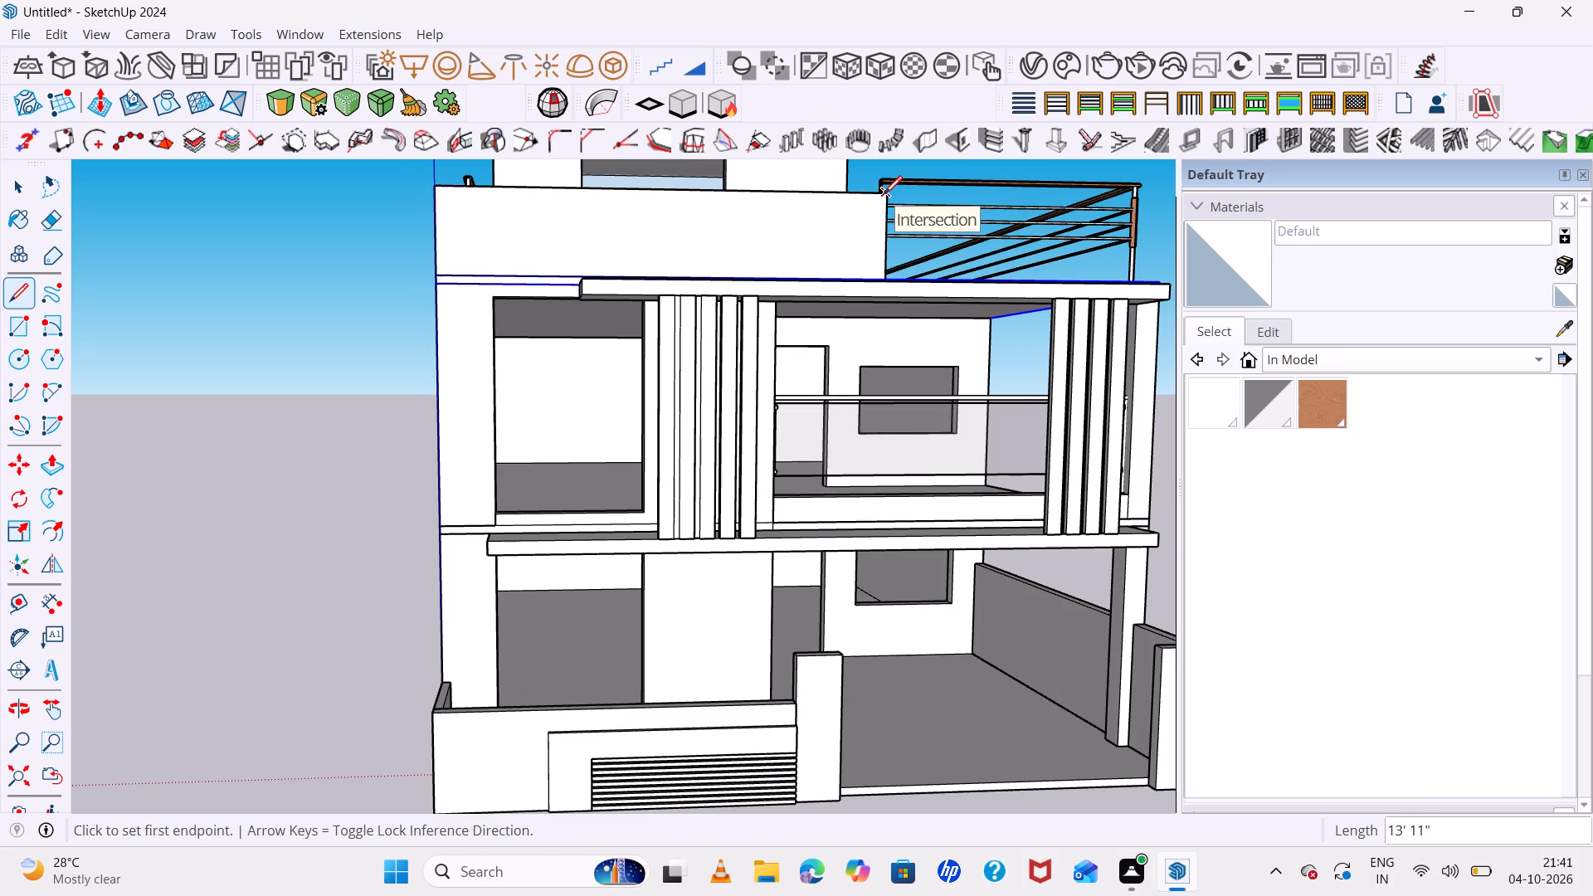
Draw a vertical line about 3' 11" long down the parapet's far end to the roof slab's lower edge.
{"action": "left_click", "coordinate": [884, 198]}
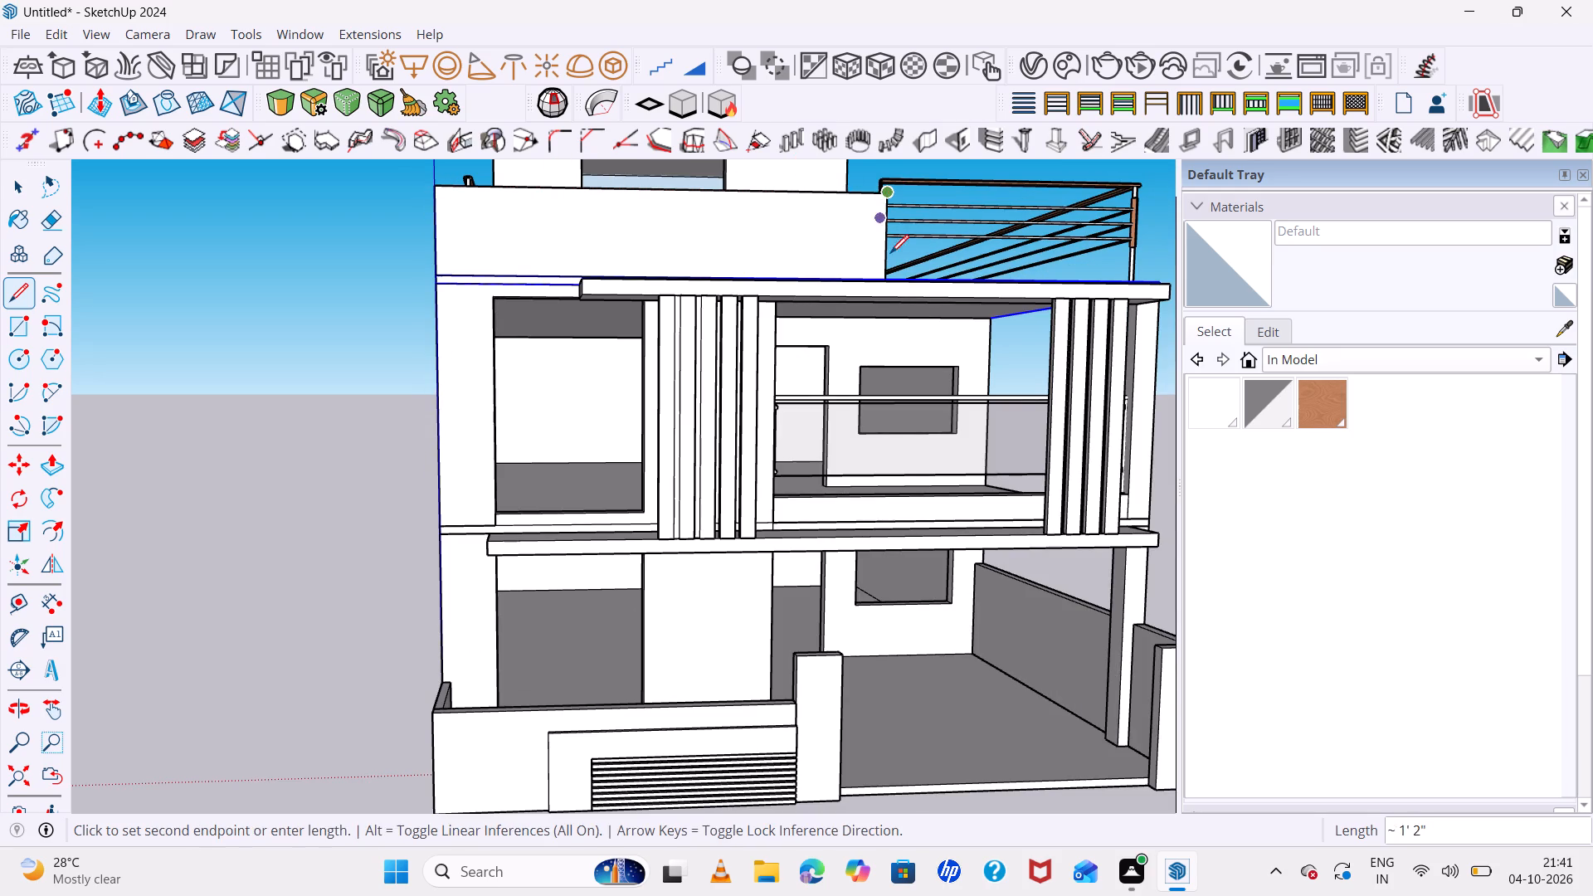
{"action": "middle_click_drag", "start_coordinate": [896, 319], "coordinate": [912, 497]}
{"action": "scroll", "coordinate": [914, 323], "scroll_direction": "up", "scroll_amount": 11}
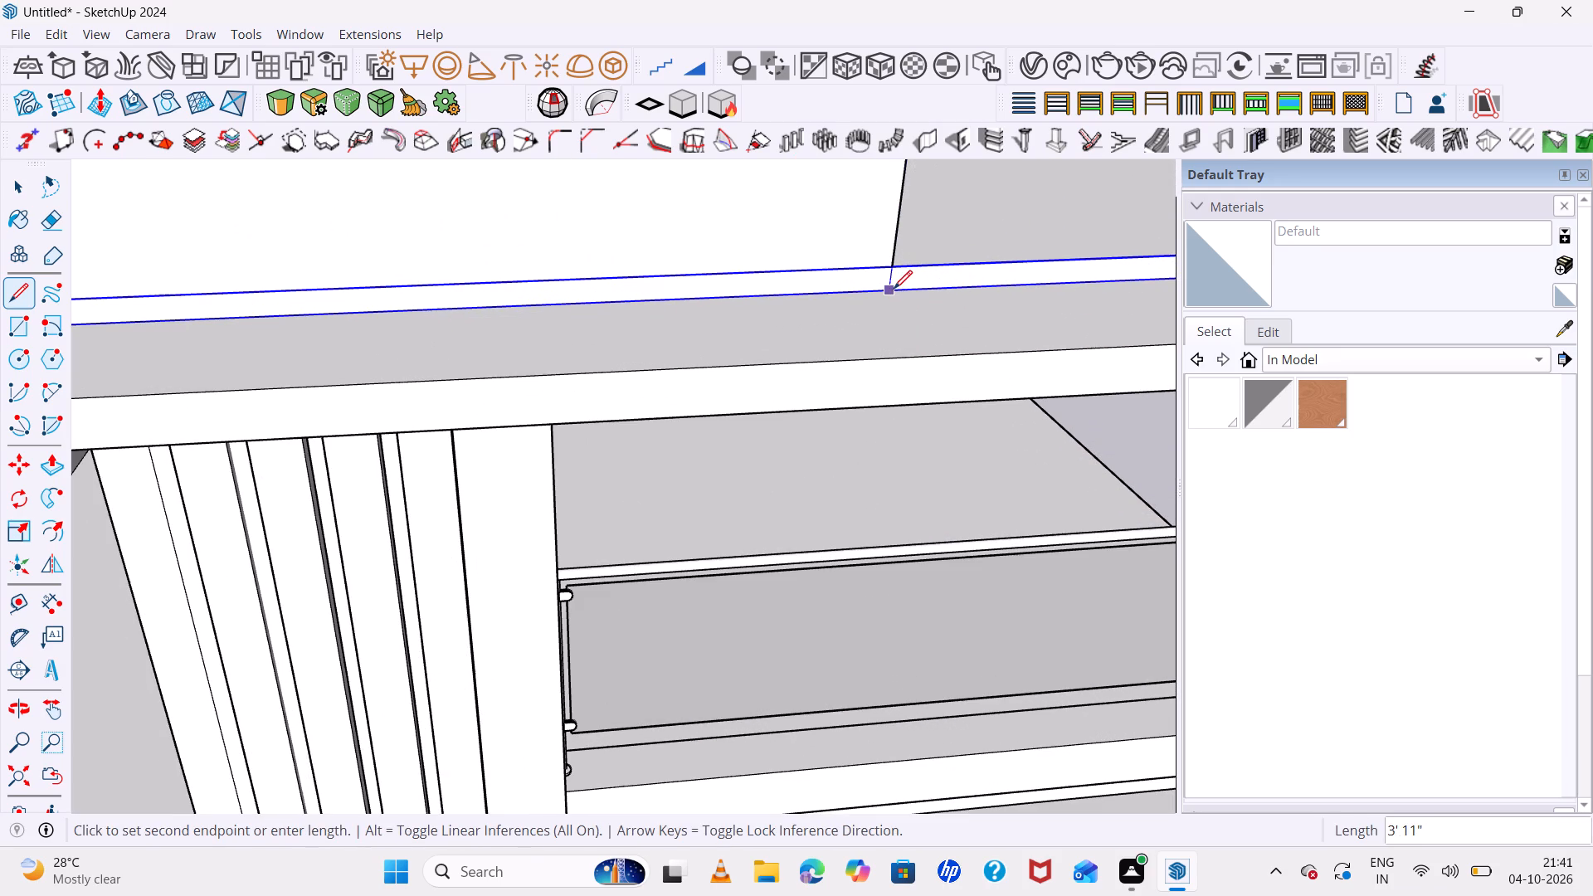
{"action": "left_click", "coordinate": [894, 289]}
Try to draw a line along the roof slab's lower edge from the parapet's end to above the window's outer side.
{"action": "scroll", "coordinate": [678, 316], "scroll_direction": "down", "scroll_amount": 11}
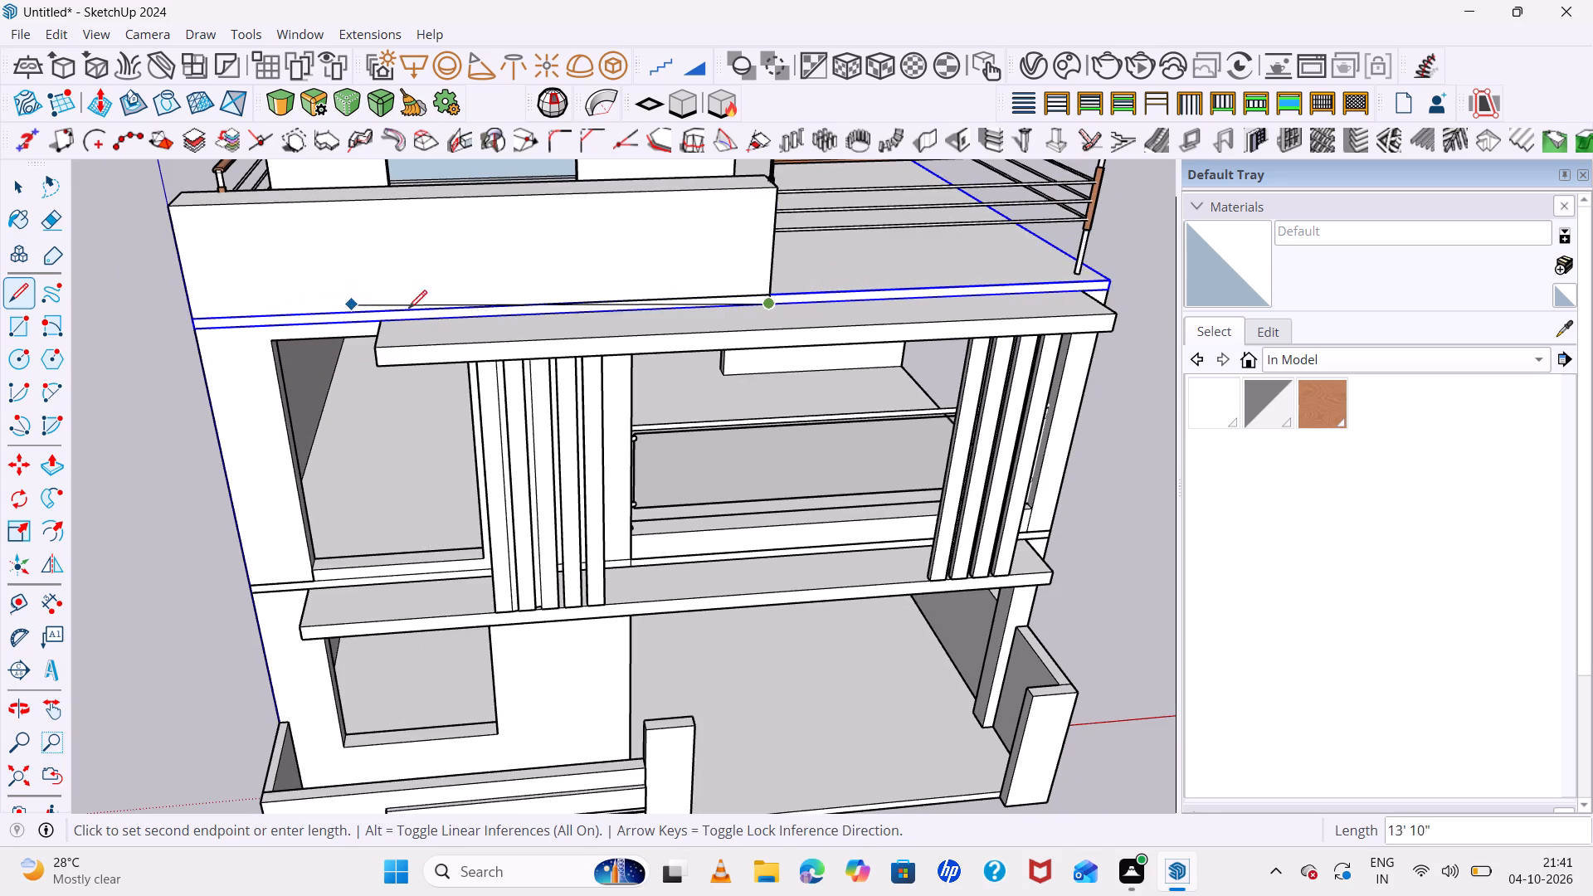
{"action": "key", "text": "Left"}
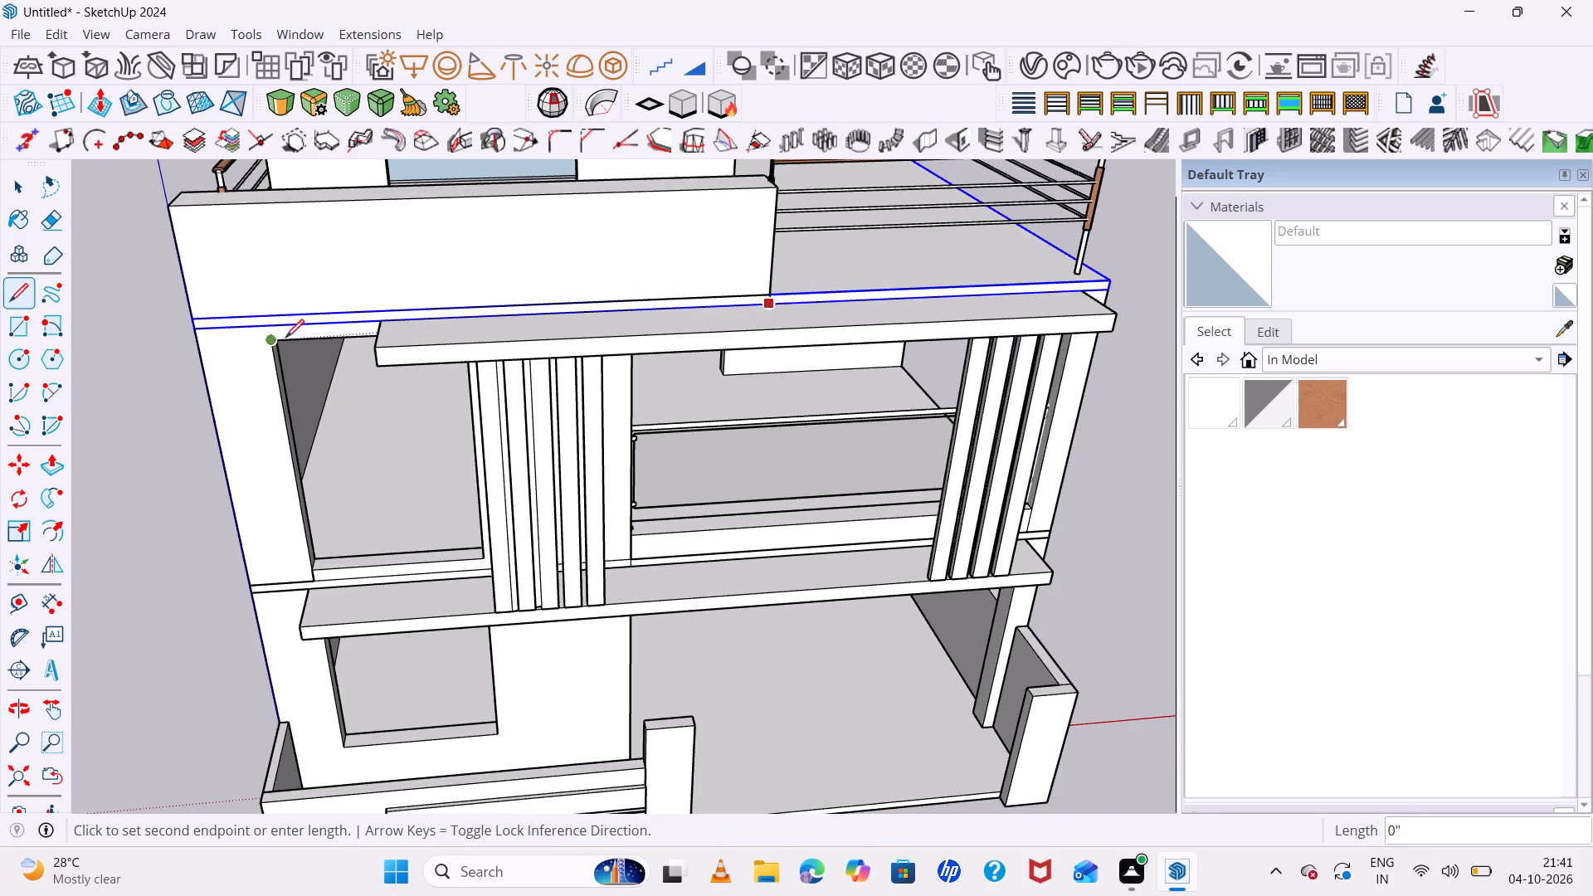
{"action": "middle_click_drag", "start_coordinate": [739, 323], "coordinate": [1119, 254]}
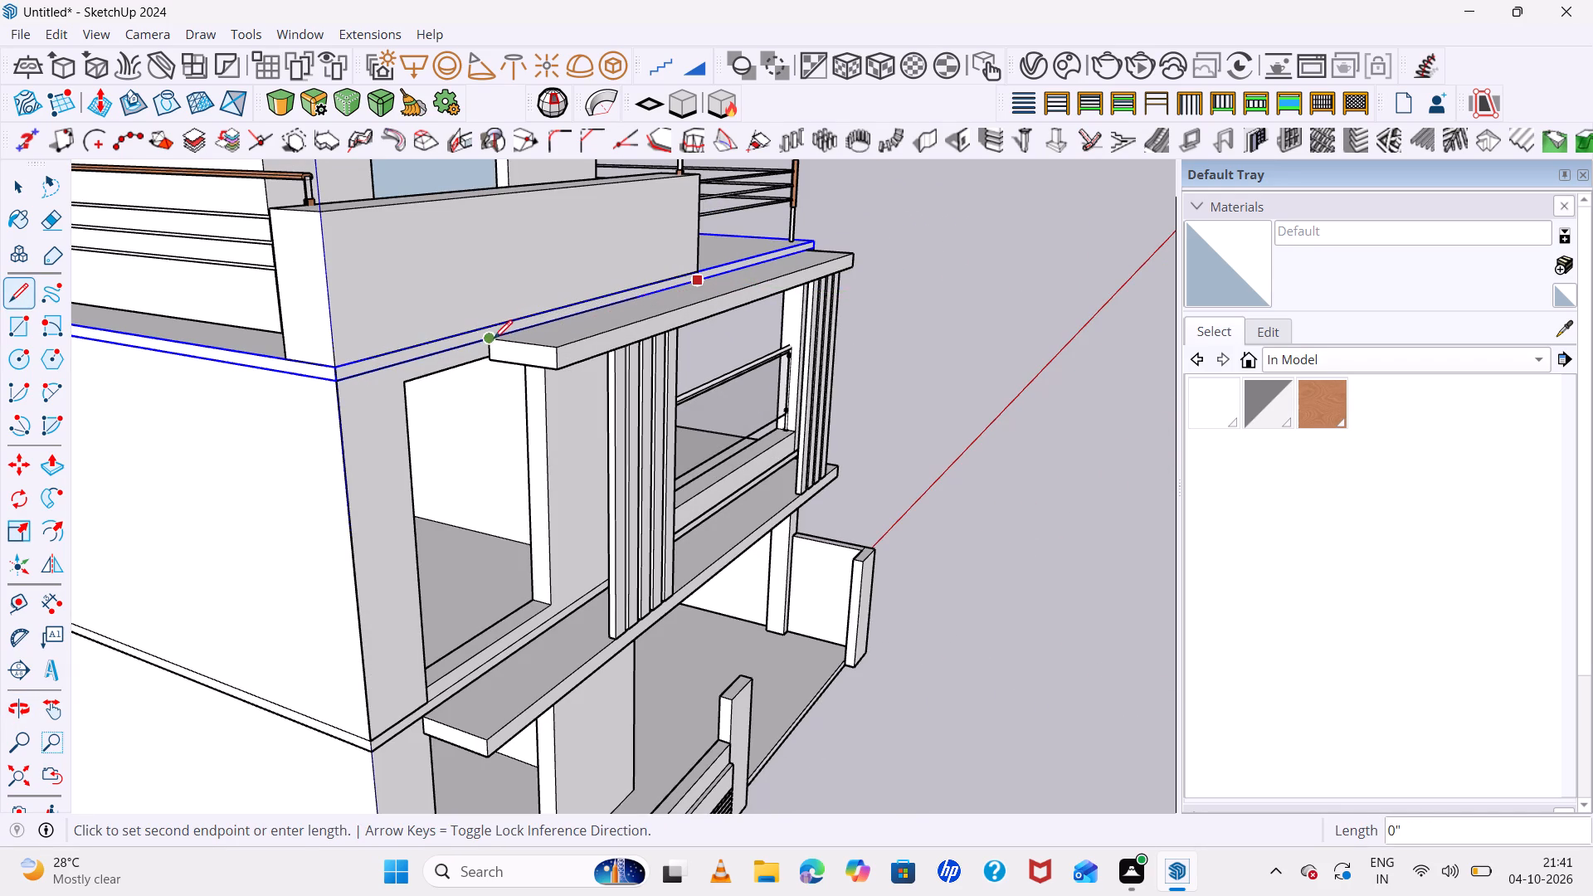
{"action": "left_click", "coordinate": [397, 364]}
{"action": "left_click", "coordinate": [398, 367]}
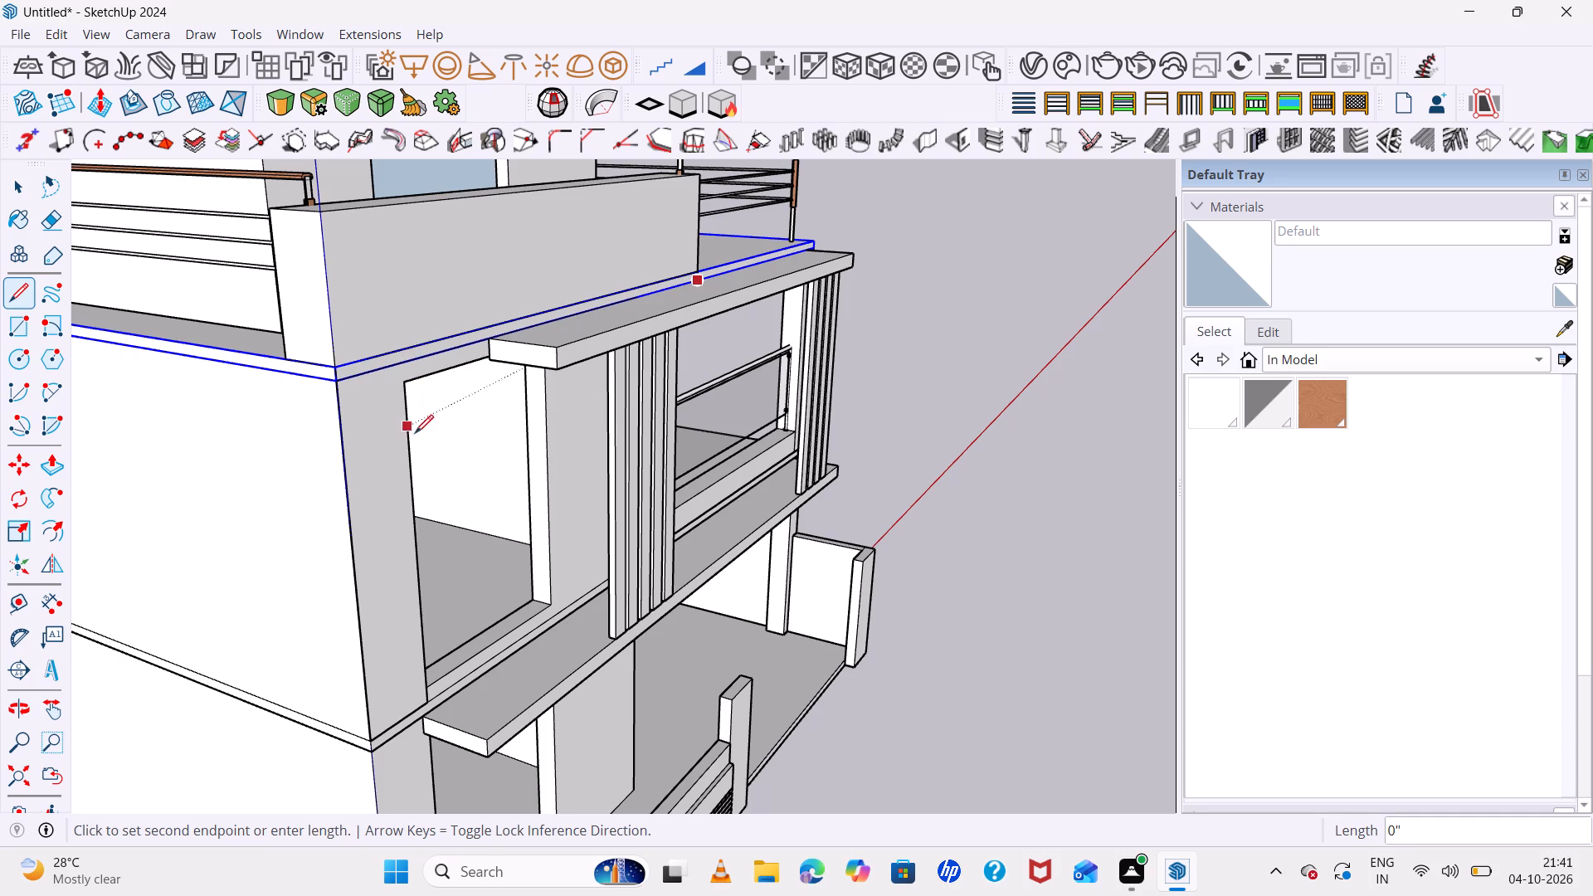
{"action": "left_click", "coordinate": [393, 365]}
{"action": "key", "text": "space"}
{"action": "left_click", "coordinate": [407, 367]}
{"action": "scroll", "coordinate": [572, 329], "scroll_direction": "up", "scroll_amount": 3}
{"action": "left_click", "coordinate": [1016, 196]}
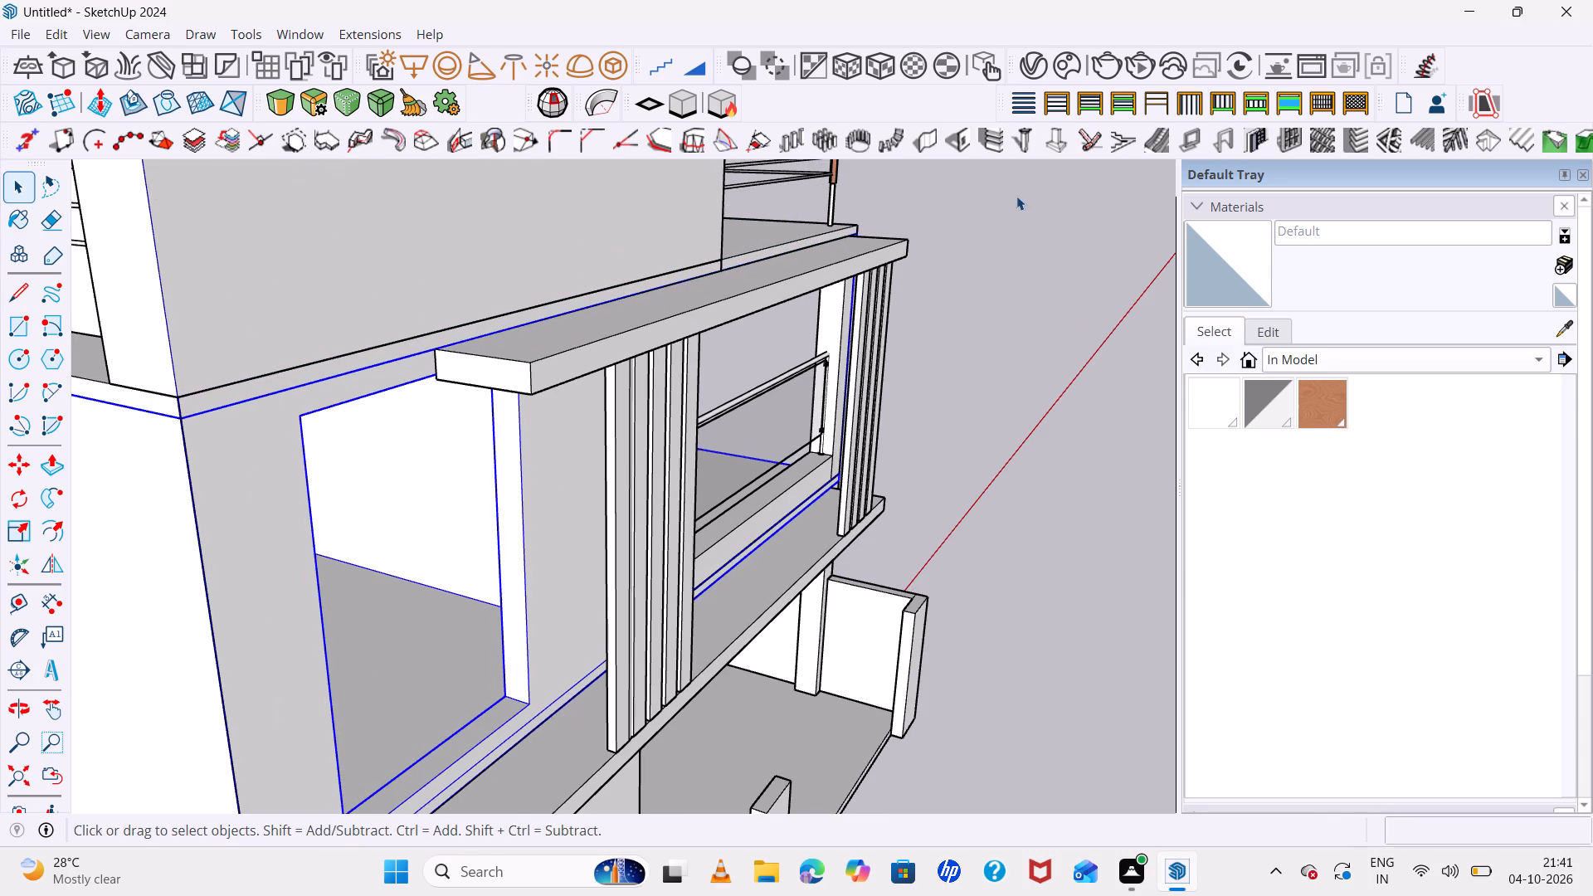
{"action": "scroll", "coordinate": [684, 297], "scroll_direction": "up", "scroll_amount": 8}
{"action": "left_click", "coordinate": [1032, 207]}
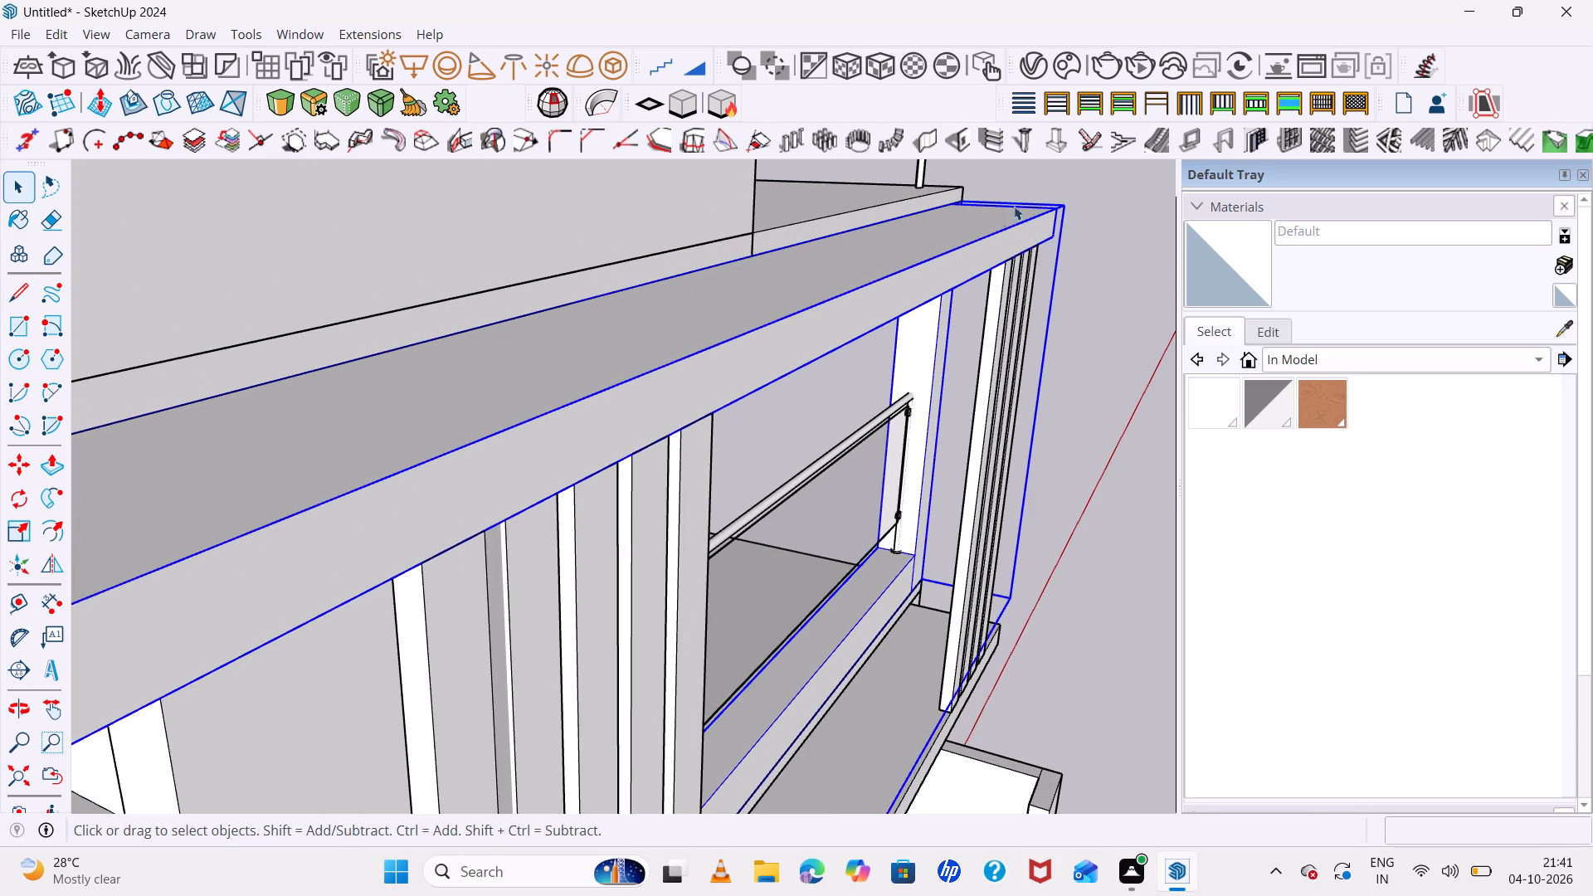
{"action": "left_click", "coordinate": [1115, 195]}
Draw a line along the roof slab's lower edge to above the window's outer side, and continue it 10' down to the floor edge.
{"action": "key", "text": "l"}
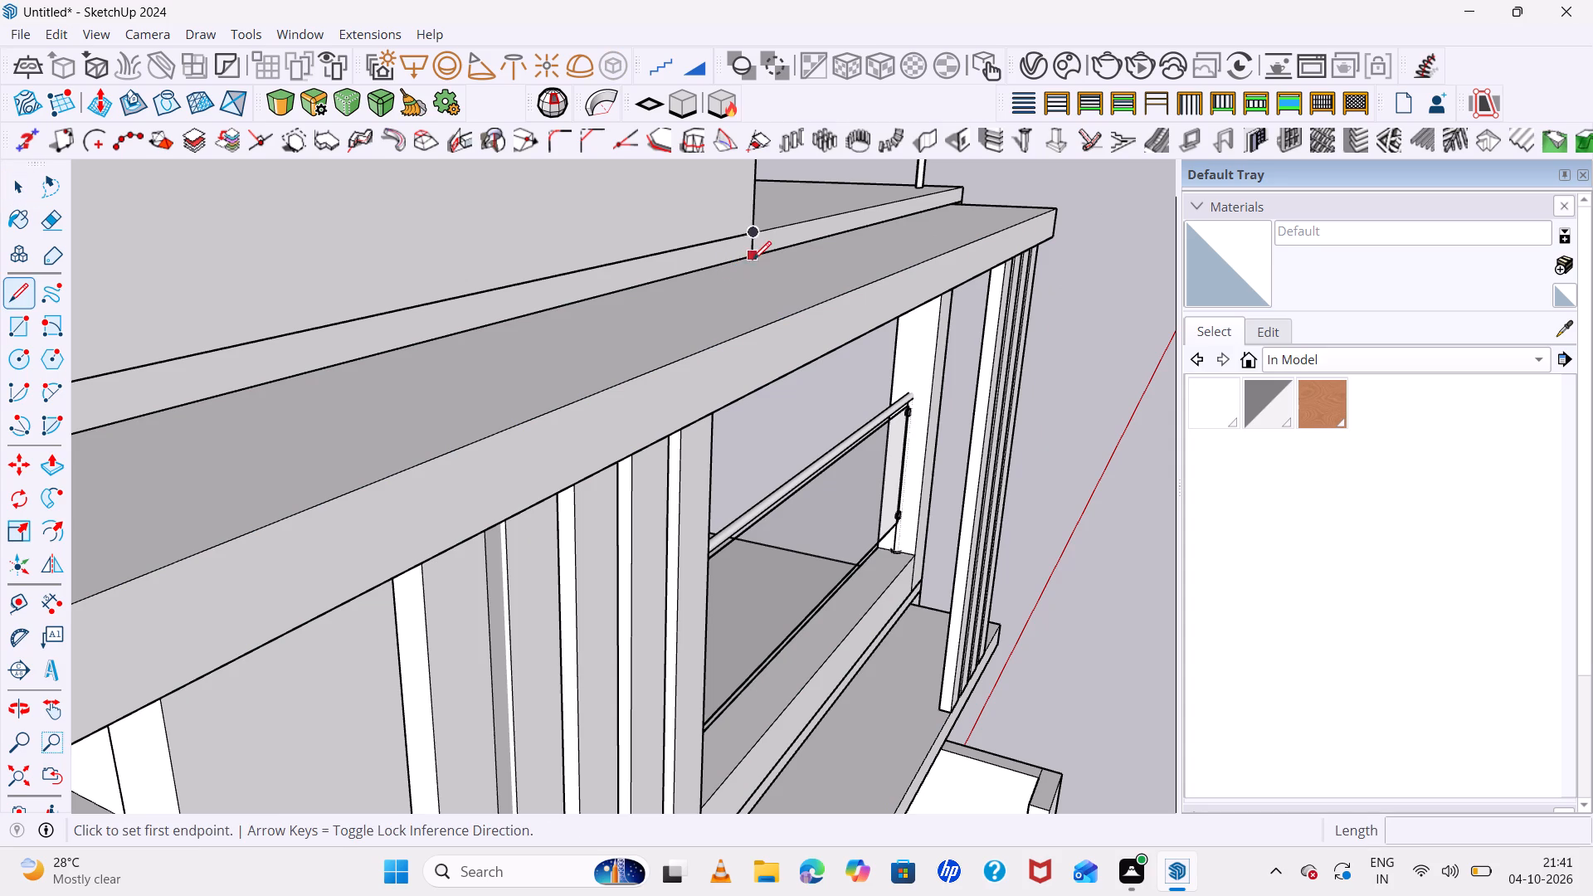
{"action": "left_click", "coordinate": [755, 256]}
{"action": "scroll", "coordinate": [564, 377], "scroll_direction": "down", "scroll_amount": 12}
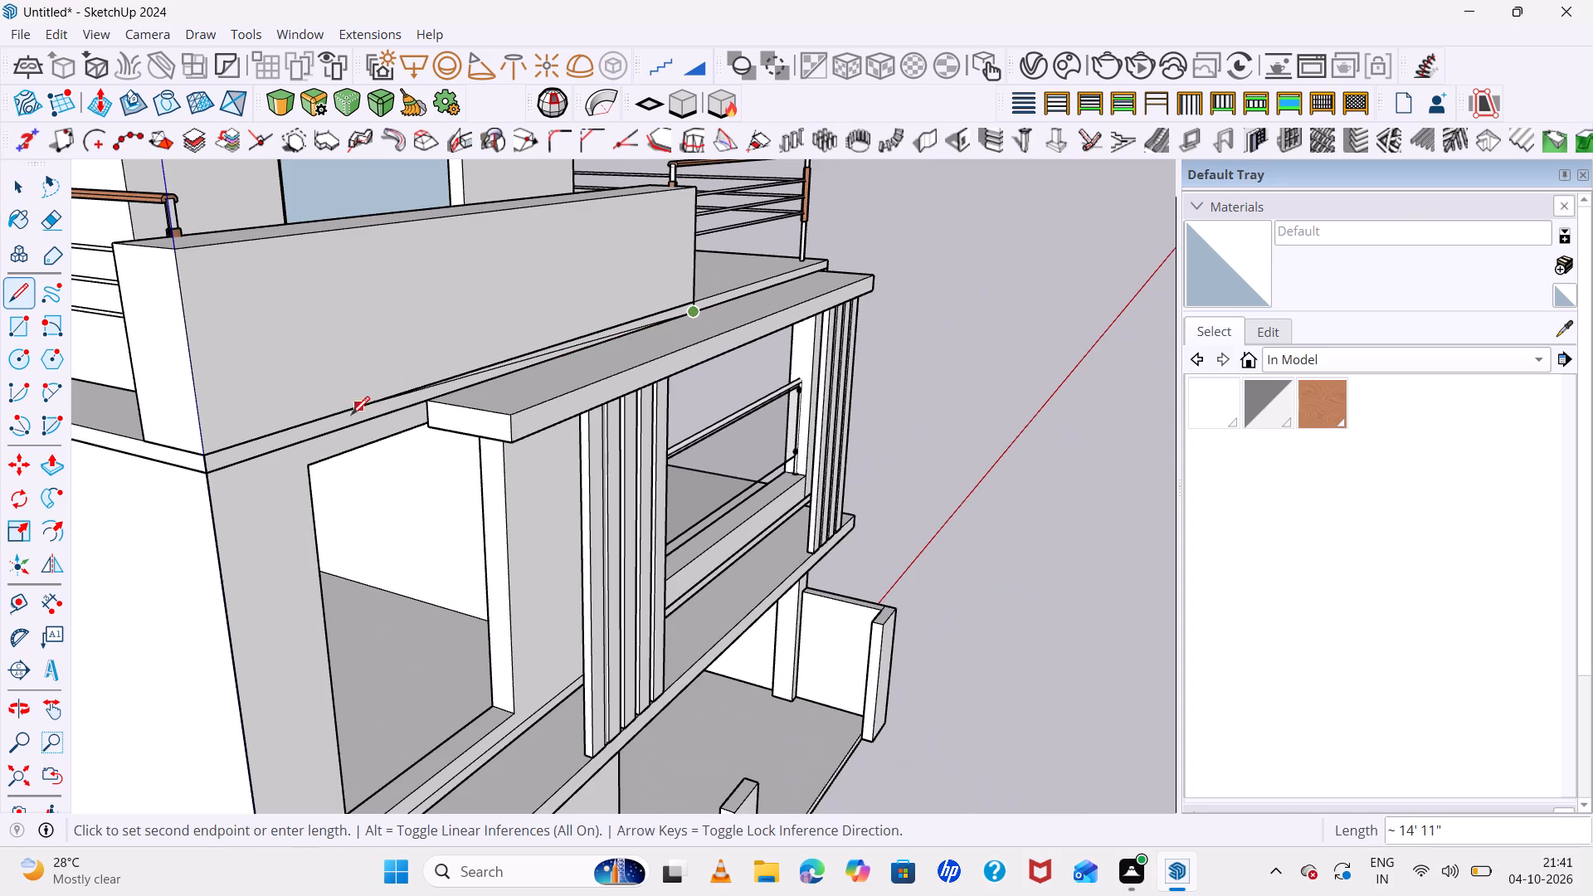
{"action": "left_click", "coordinate": [309, 441]}
{"action": "scroll", "coordinate": [314, 507], "scroll_direction": "down", "scroll_amount": 4}
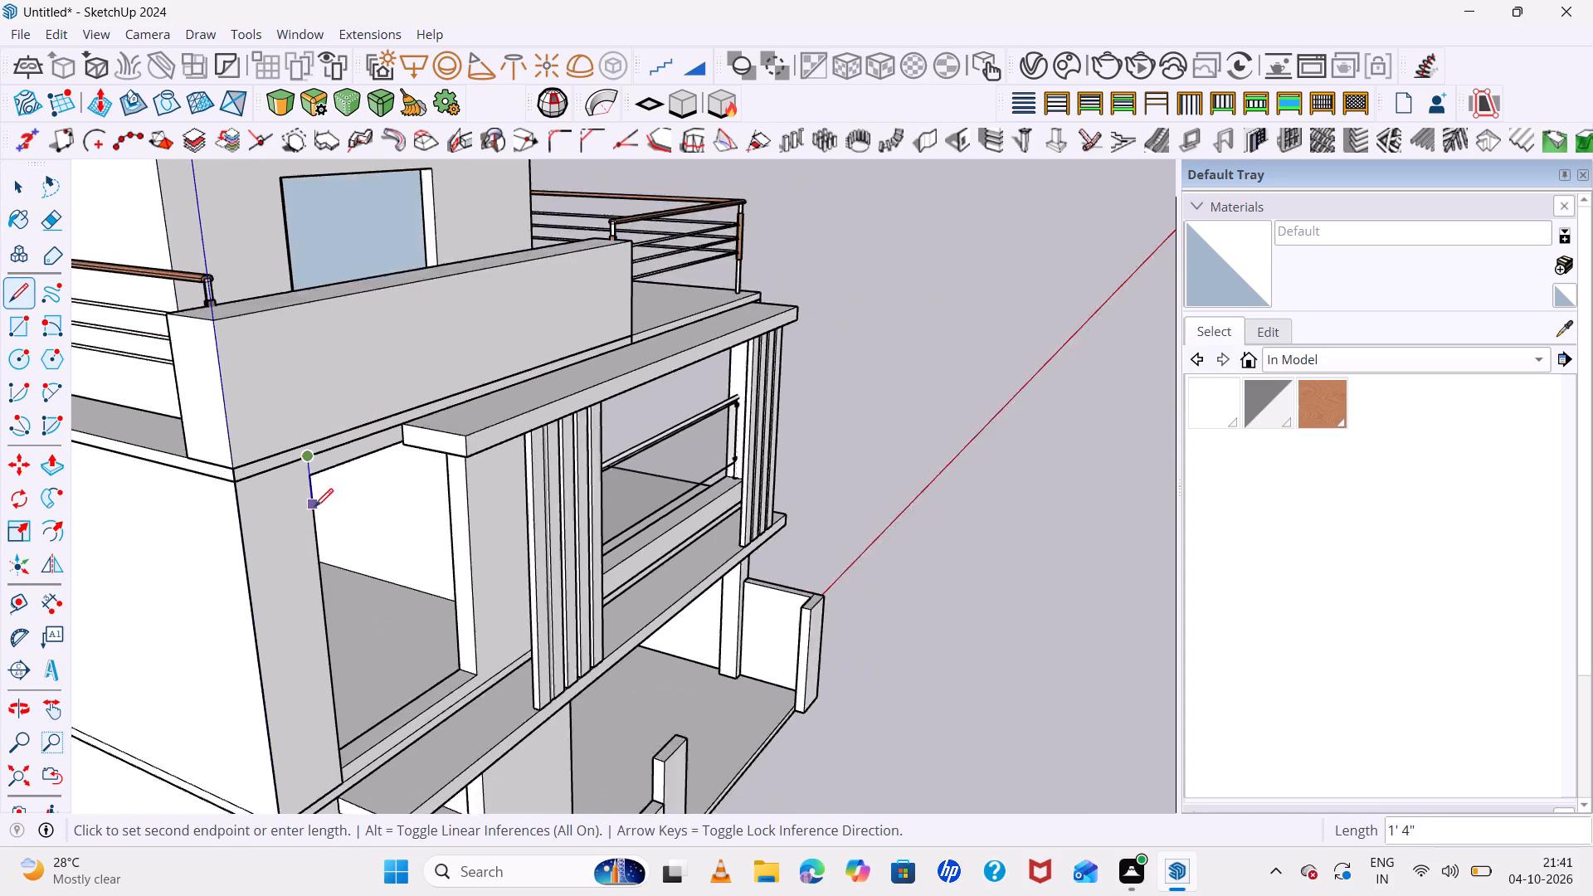
{"action": "scroll", "coordinate": [314, 507], "scroll_direction": "down", "scroll_amount": 4}
{"action": "scroll", "coordinate": [342, 647], "scroll_direction": "up", "scroll_amount": 6}
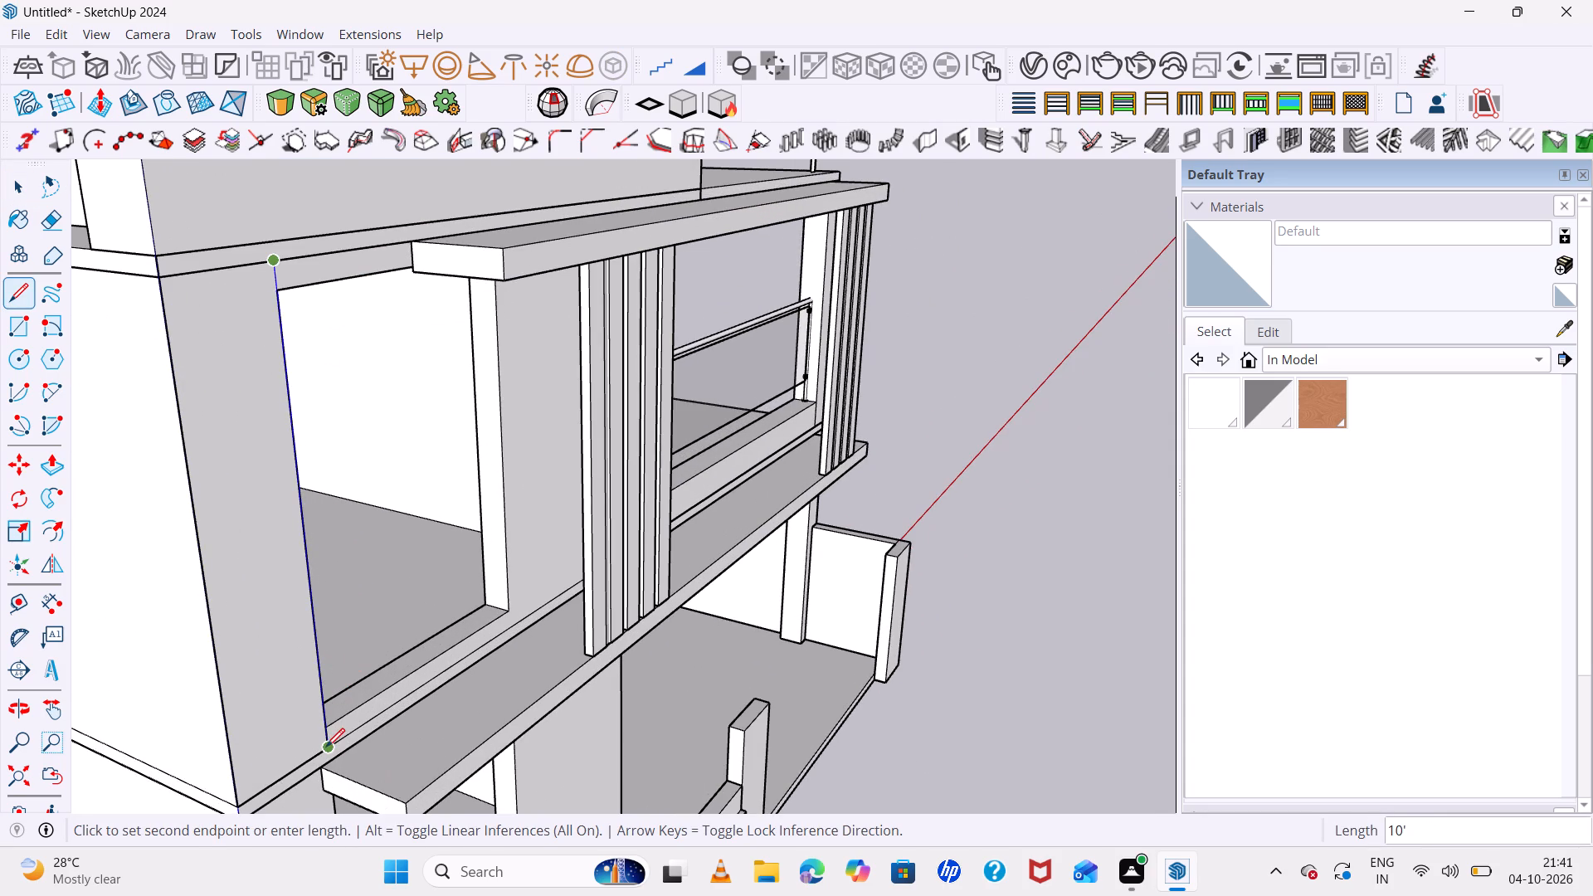
{"action": "left_click", "coordinate": [326, 747]}
{"action": "scroll", "coordinate": [314, 719], "scroll_direction": "down", "scroll_amount": 6}
{"action": "middle_click_drag", "start_coordinate": [387, 691], "coordinate": [207, 640]}
{"action": "middle_click", "coordinate": [207, 640]}
{"action": "middle_click", "coordinate": [207, 640]}
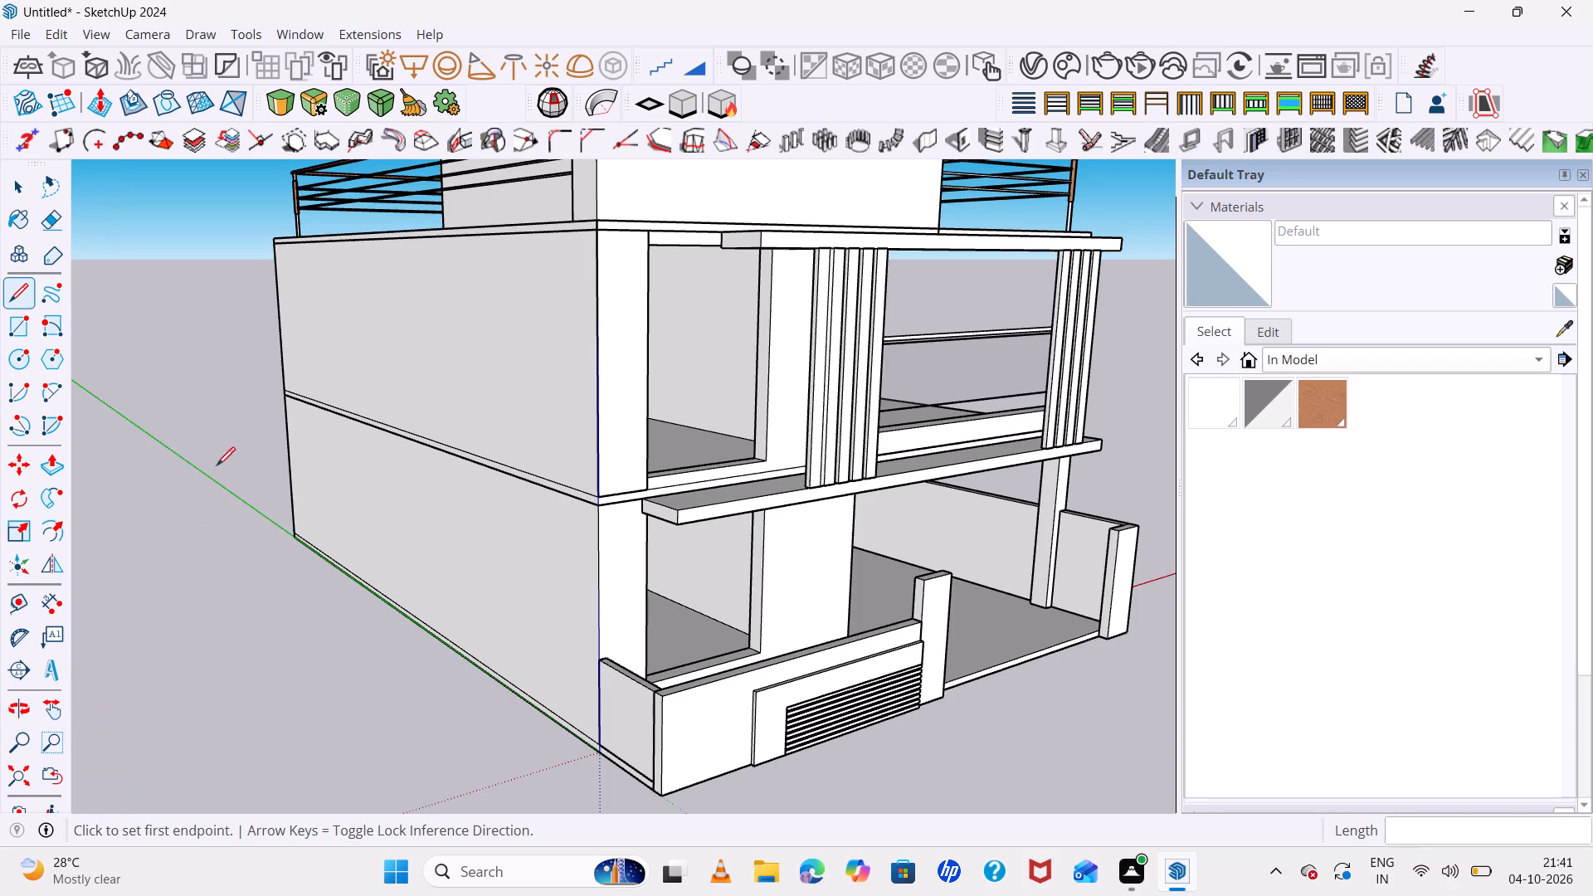
Pull the L-shaped face formed by the slab edge and the wall strip beside the window outward about 1' 3".
{"action": "key", "text": "space"}
{"action": "left_click", "coordinate": [607, 347]}
{"action": "middle_click_drag", "start_coordinate": [653, 174], "coordinate": [643, 194]}
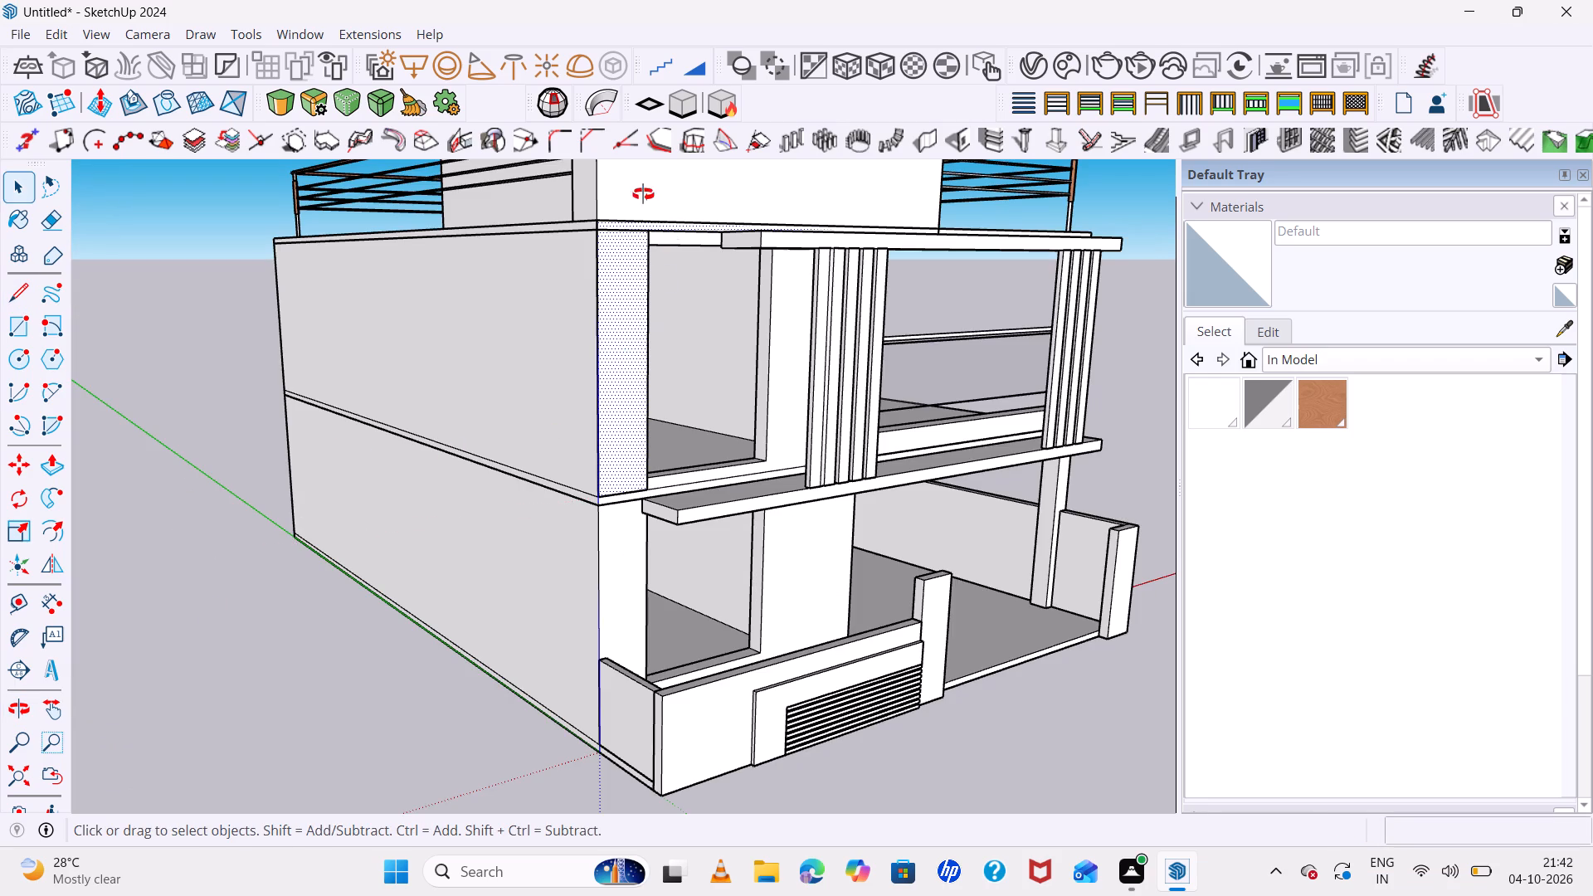
{"action": "middle_click_drag", "start_coordinate": [643, 194], "coordinate": [594, 243]}
{"action": "left_click", "coordinate": [597, 239]}
{"action": "scroll", "coordinate": [598, 251], "scroll_direction": "up", "scroll_amount": 4}
{"action": "left_click", "coordinate": [587, 271]}
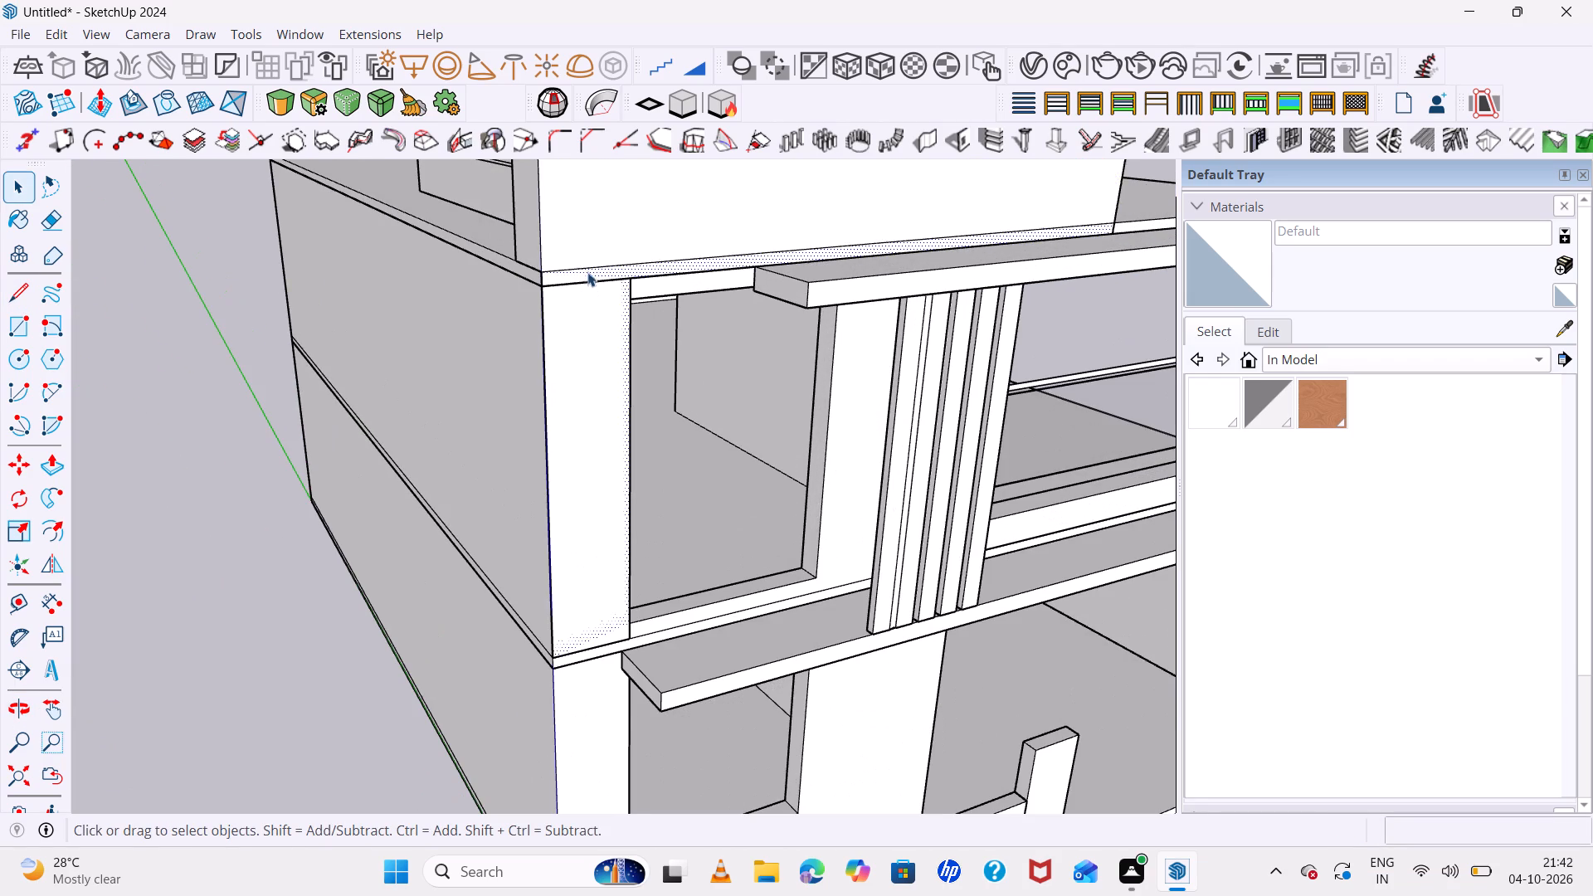
{"action": "scroll", "coordinate": [587, 276], "scroll_direction": "up", "scroll_amount": 4}
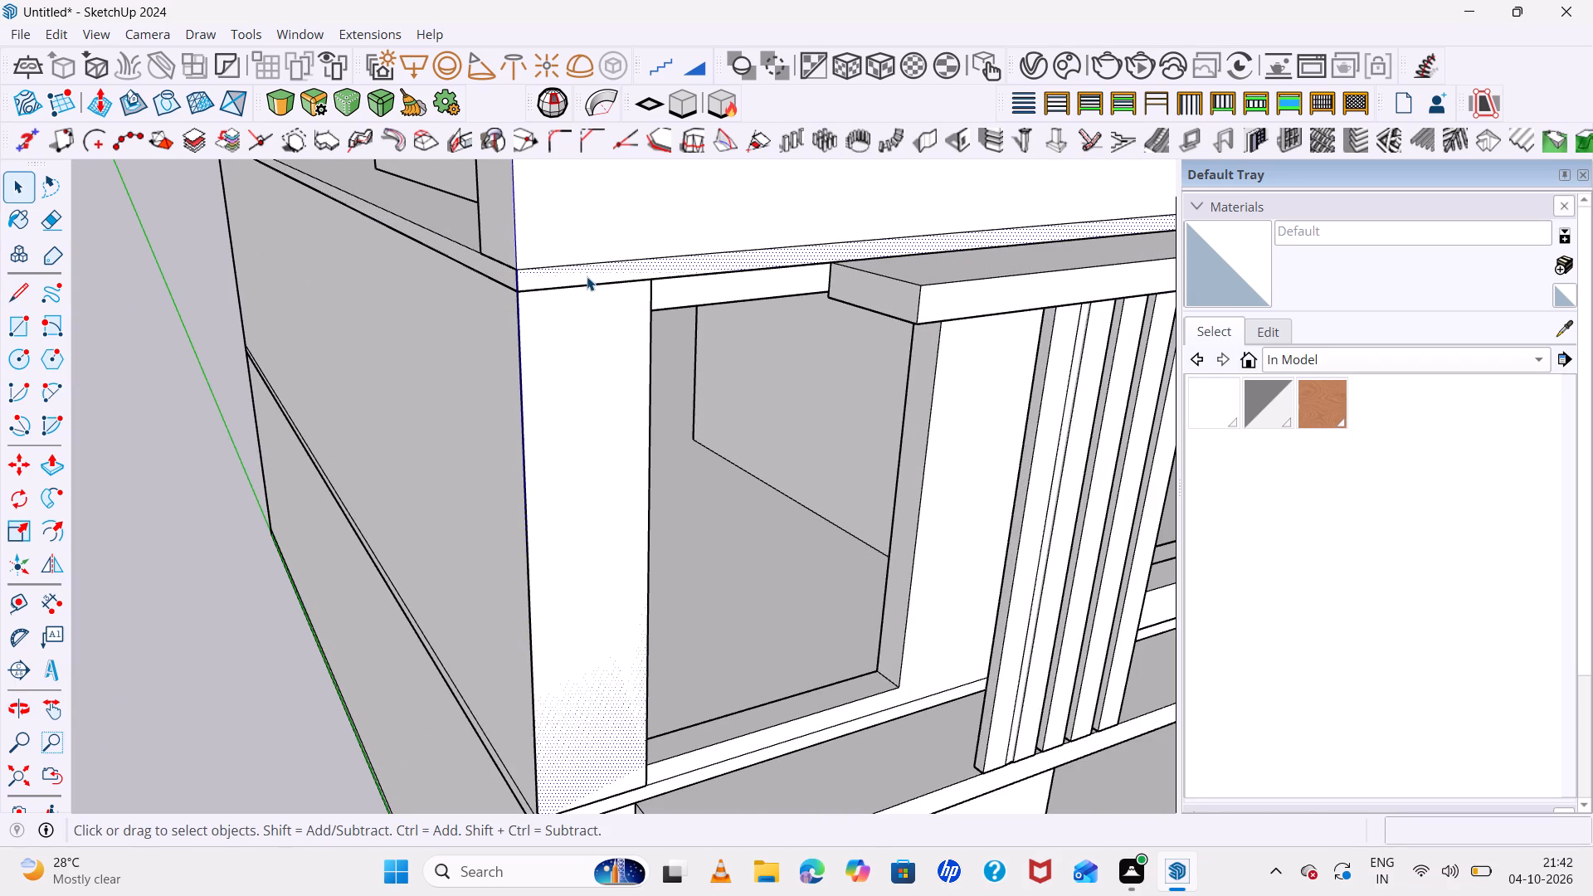
{"action": "key", "text": "p"}
{"action": "left_click", "coordinate": [587, 276]}
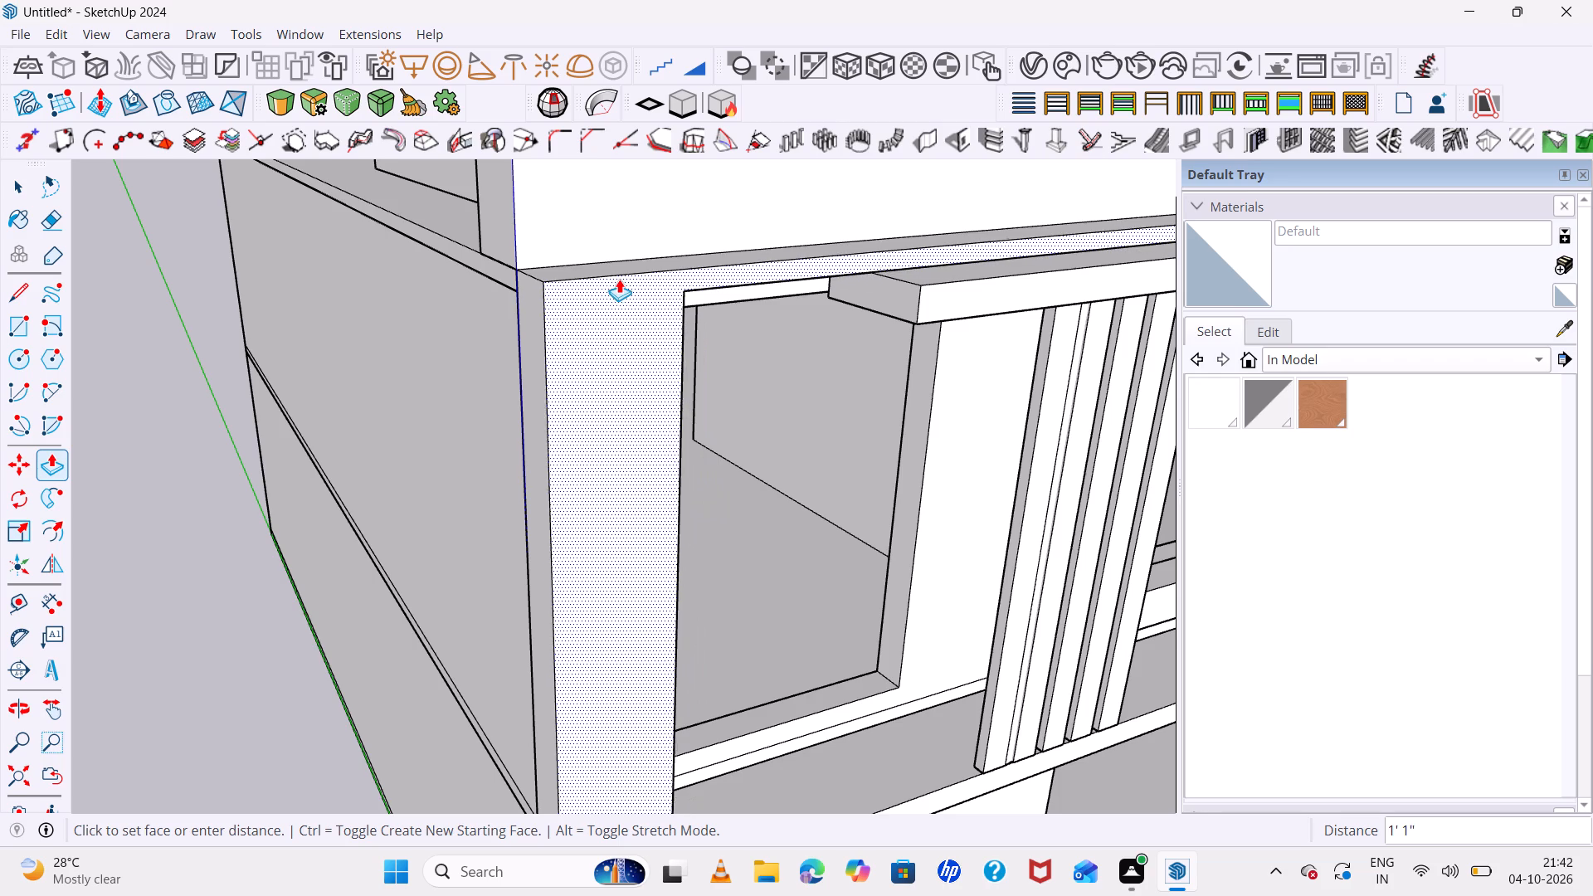
{"action": "scroll", "coordinate": [609, 275], "scroll_direction": "down", "scroll_amount": 4}
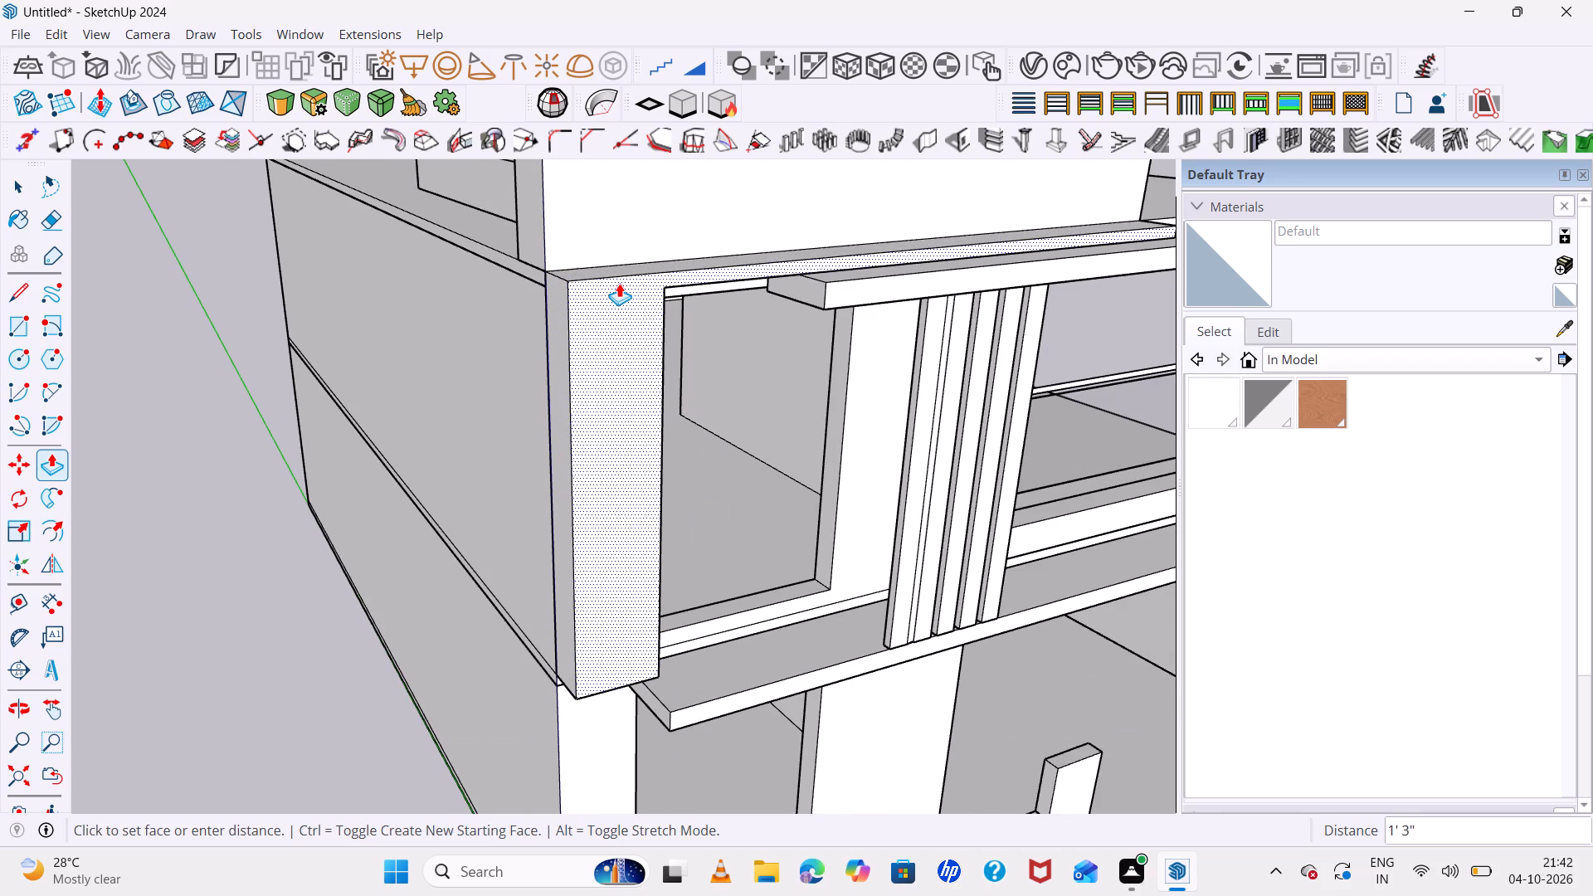
{"action": "left_click", "coordinate": [618, 281]}
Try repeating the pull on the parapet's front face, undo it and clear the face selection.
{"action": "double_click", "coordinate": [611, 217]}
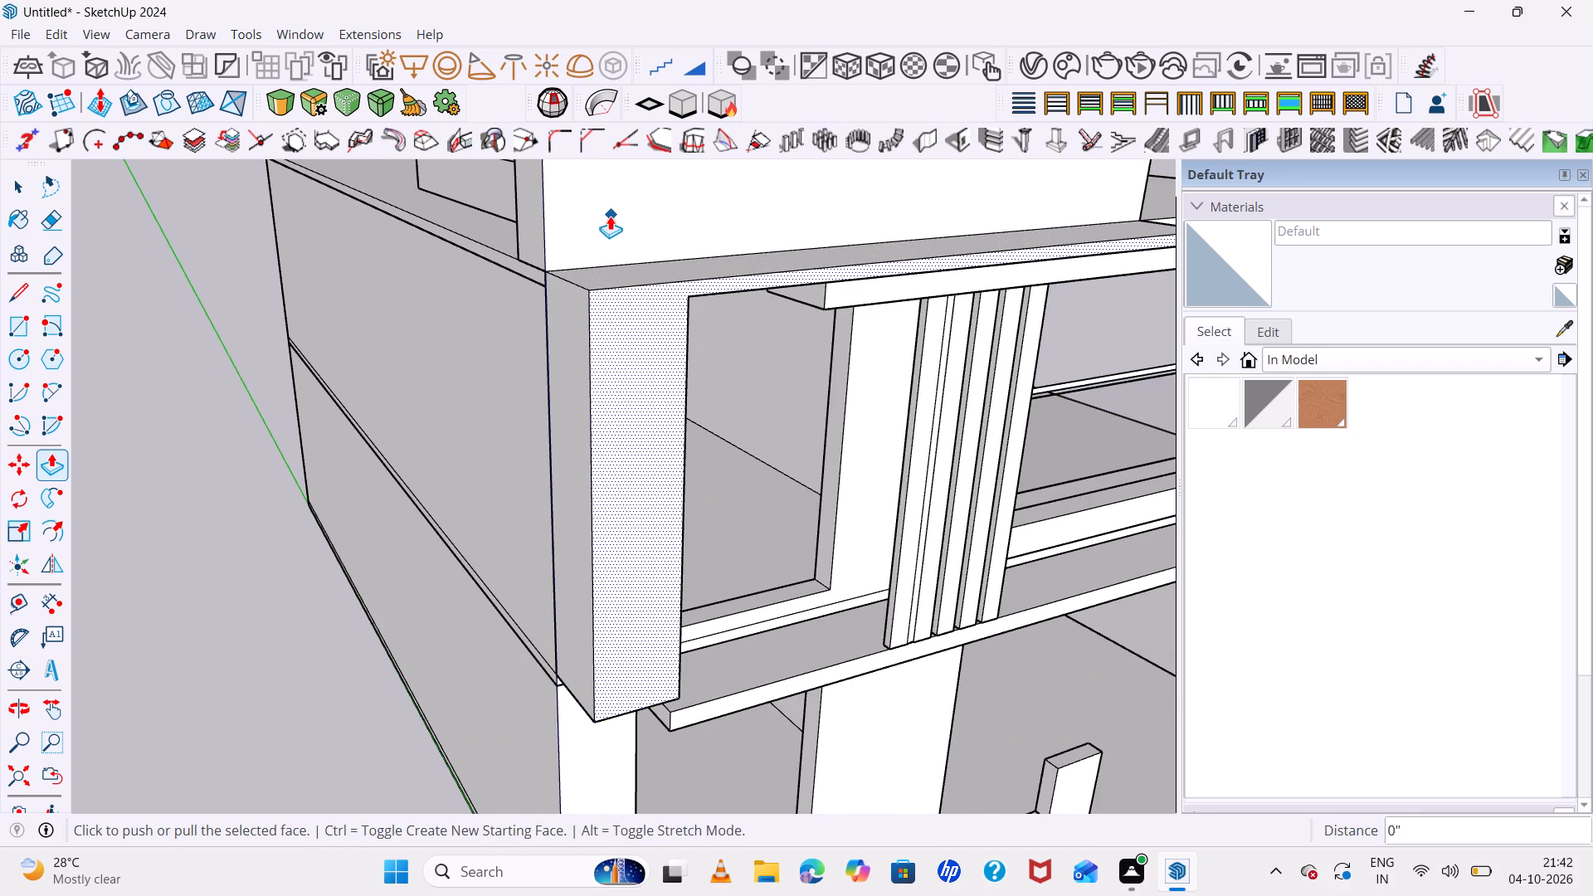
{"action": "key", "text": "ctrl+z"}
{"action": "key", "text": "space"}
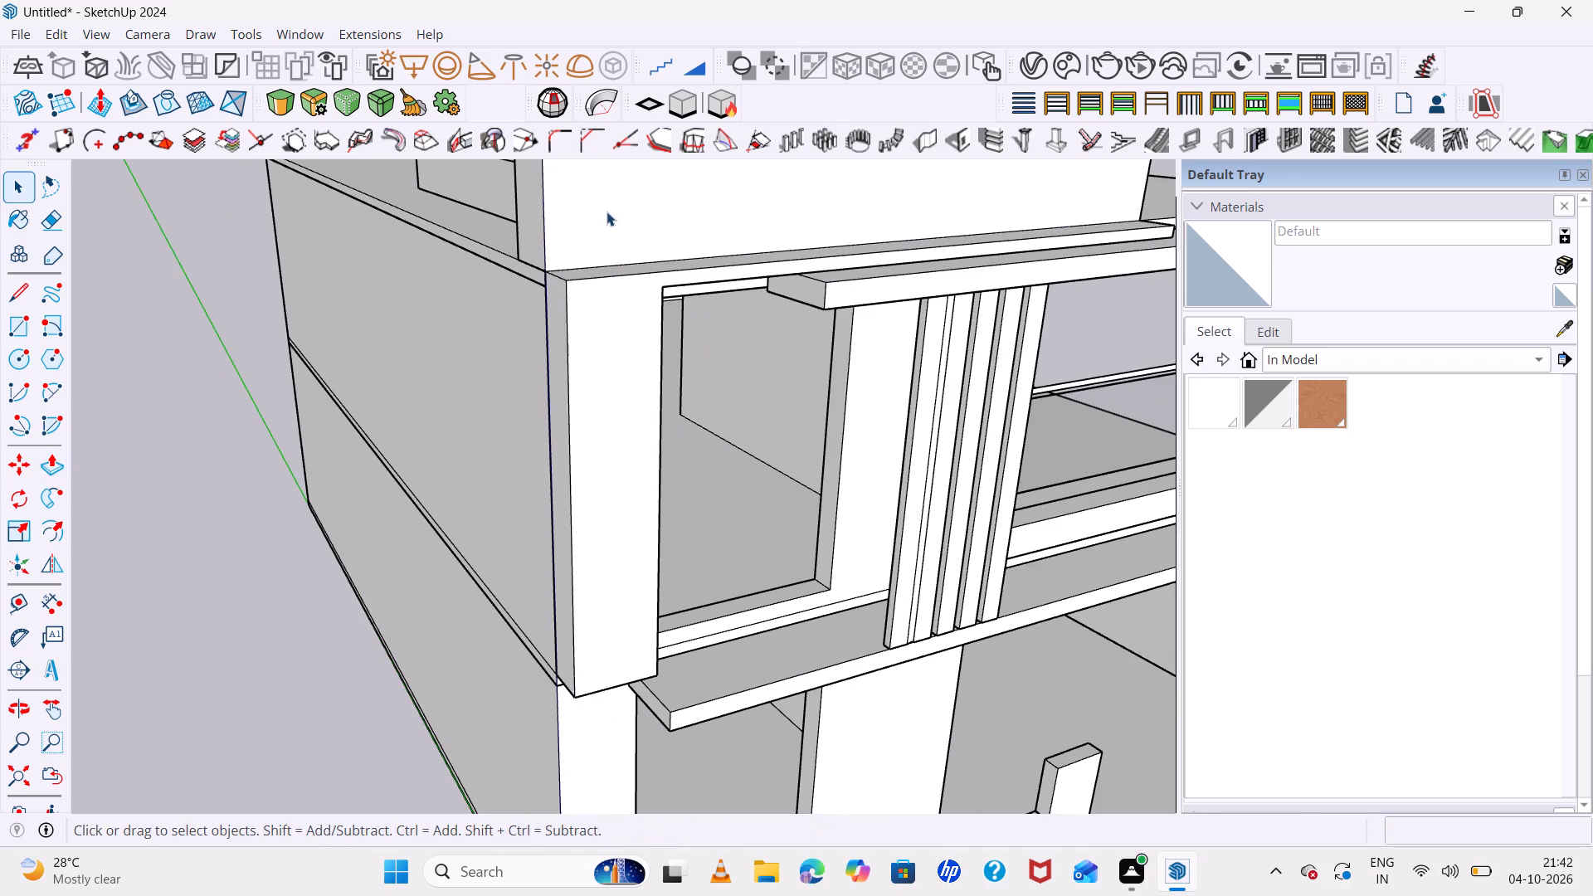
Pull the parapet's front face outward by the same 1' 3" so it lines up with the L-shaped frame.
{"action": "key", "text": "p"}
{"action": "double_click", "coordinate": [607, 212]}
{"action": "scroll", "coordinate": [532, 259], "scroll_direction": "down", "scroll_amount": 10}
{"action": "middle_click_drag", "start_coordinate": [840, 367], "coordinate": [792, 271]}
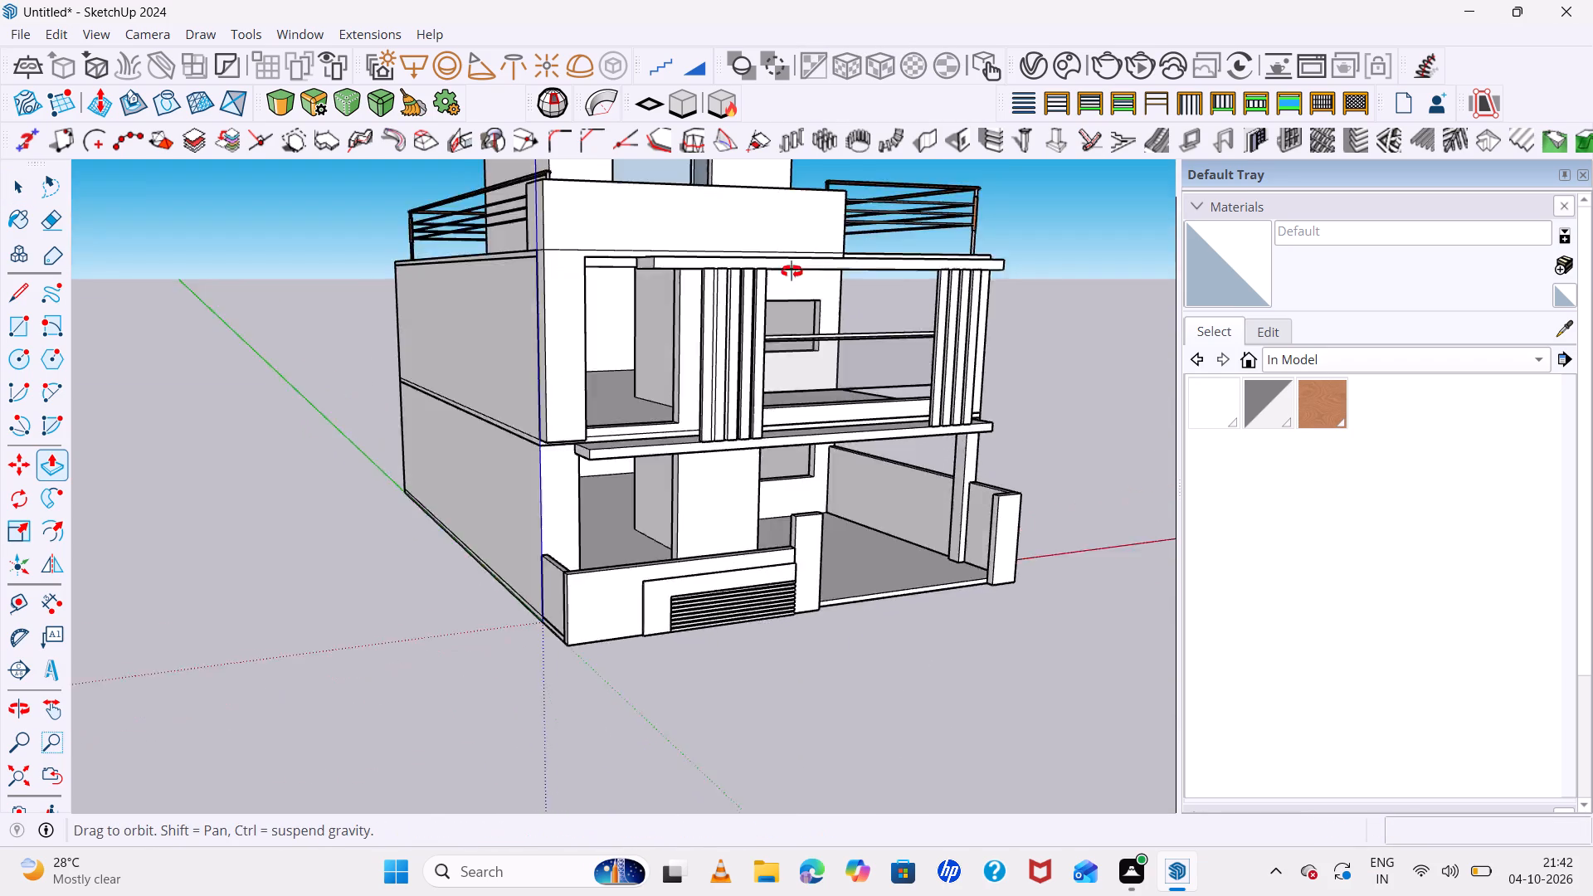
{"action": "middle_click_drag", "start_coordinate": [792, 271], "coordinate": [552, 265]}
Delete the dividing edge between the parapet's front face and the L-shaped frame below it.
{"action": "scroll", "coordinate": [514, 255], "scroll_direction": "up", "scroll_amount": 5}
{"action": "key", "text": "space"}
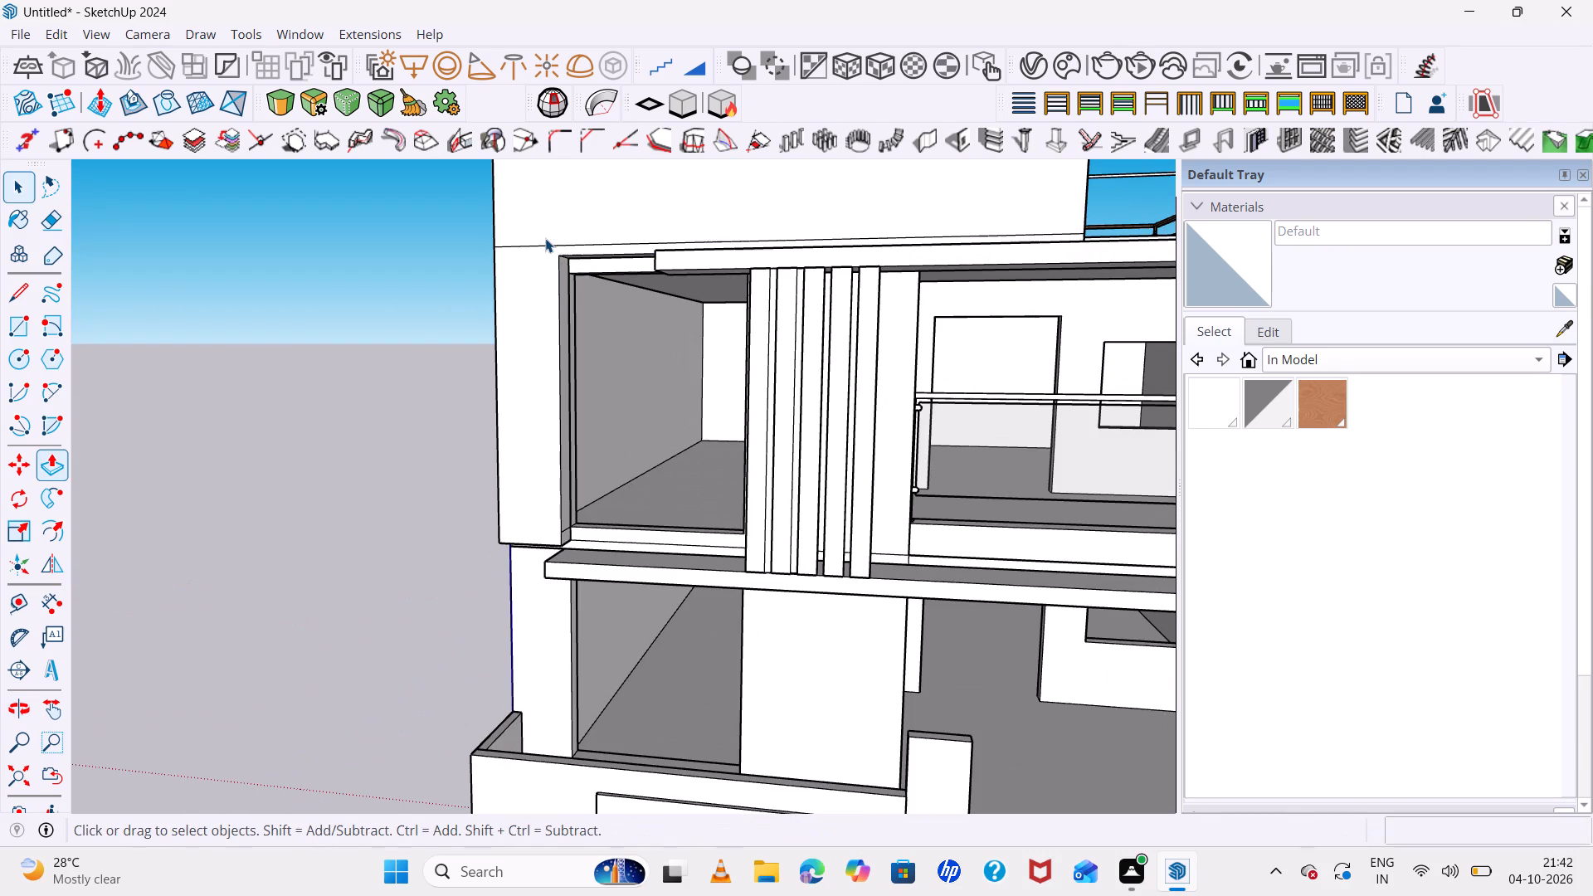
{"action": "left_click", "coordinate": [548, 244]}
{"action": "key", "text": "Delete"}
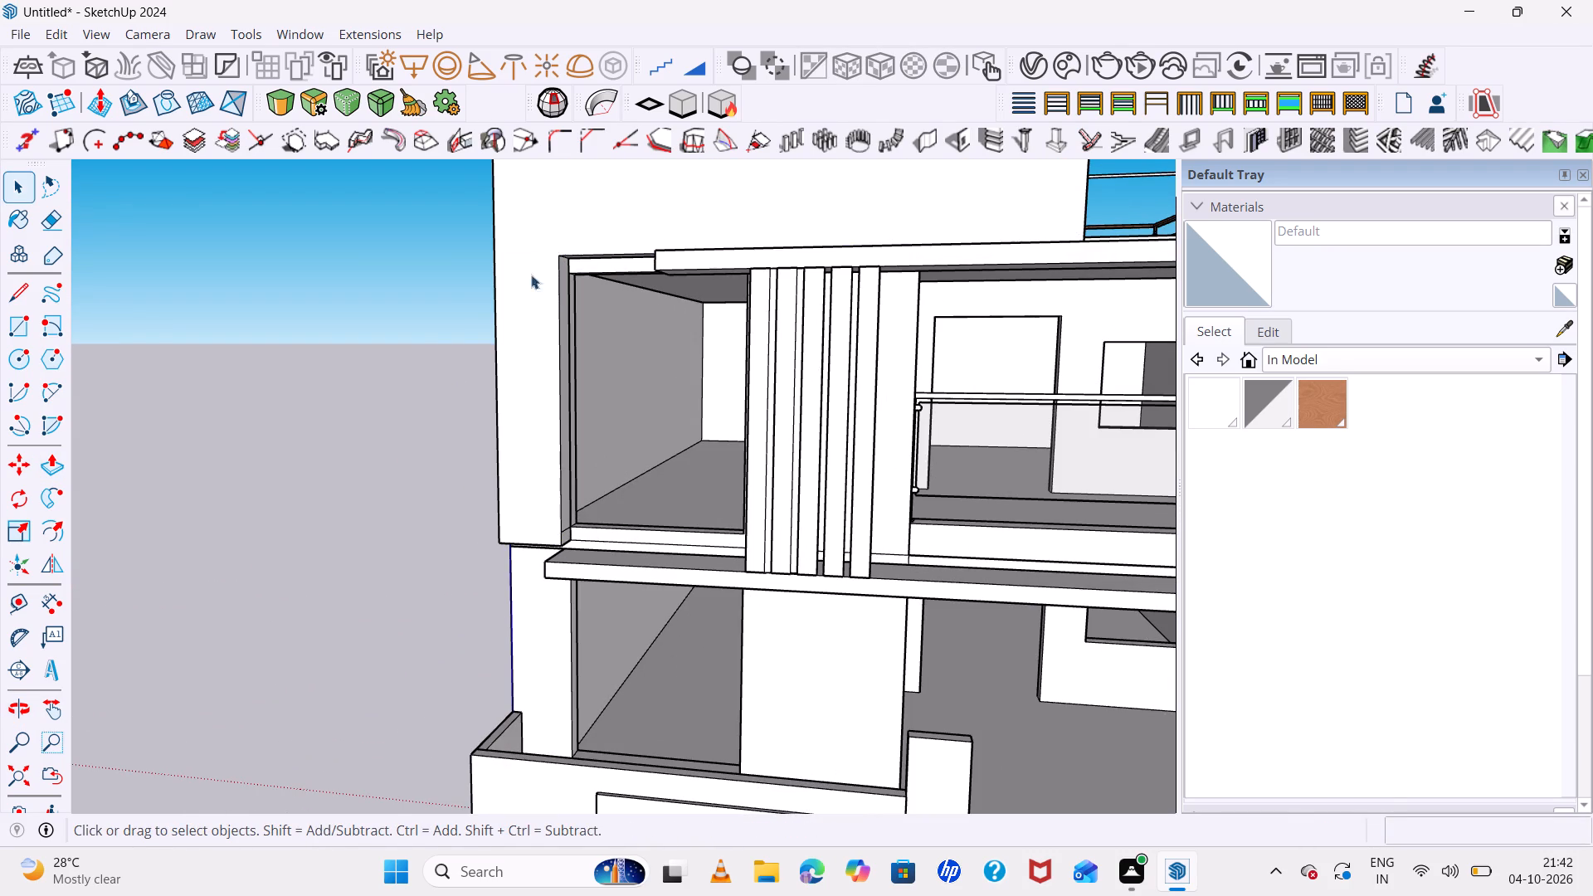
{"action": "scroll", "coordinate": [525, 280], "scroll_direction": "down", "scroll_amount": 5}
{"action": "middle_click_drag", "start_coordinate": [634, 353], "coordinate": [598, 406]}
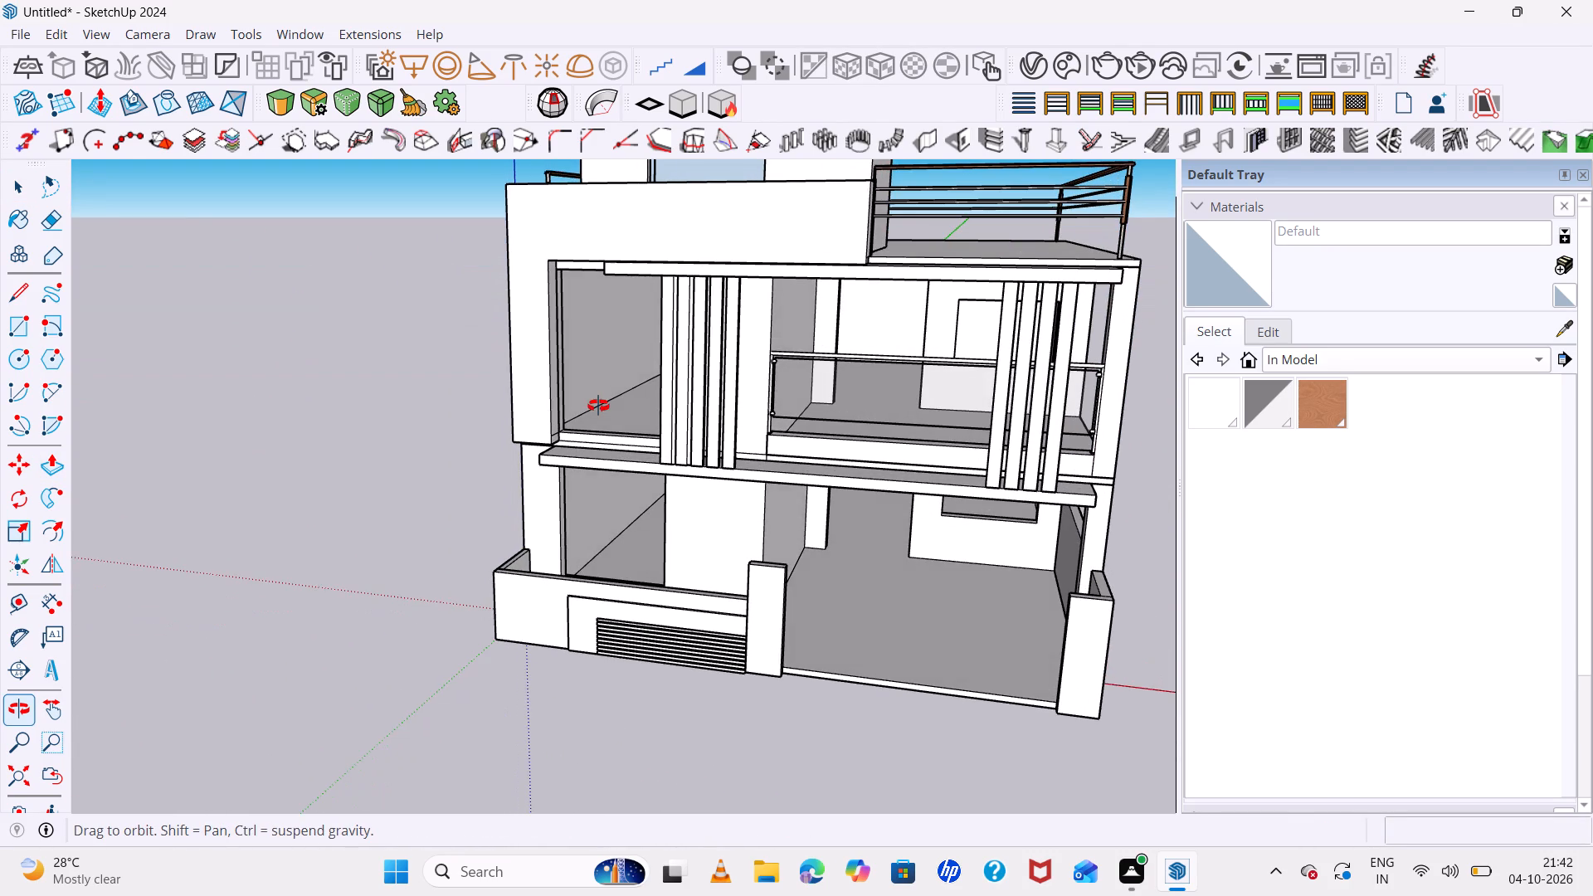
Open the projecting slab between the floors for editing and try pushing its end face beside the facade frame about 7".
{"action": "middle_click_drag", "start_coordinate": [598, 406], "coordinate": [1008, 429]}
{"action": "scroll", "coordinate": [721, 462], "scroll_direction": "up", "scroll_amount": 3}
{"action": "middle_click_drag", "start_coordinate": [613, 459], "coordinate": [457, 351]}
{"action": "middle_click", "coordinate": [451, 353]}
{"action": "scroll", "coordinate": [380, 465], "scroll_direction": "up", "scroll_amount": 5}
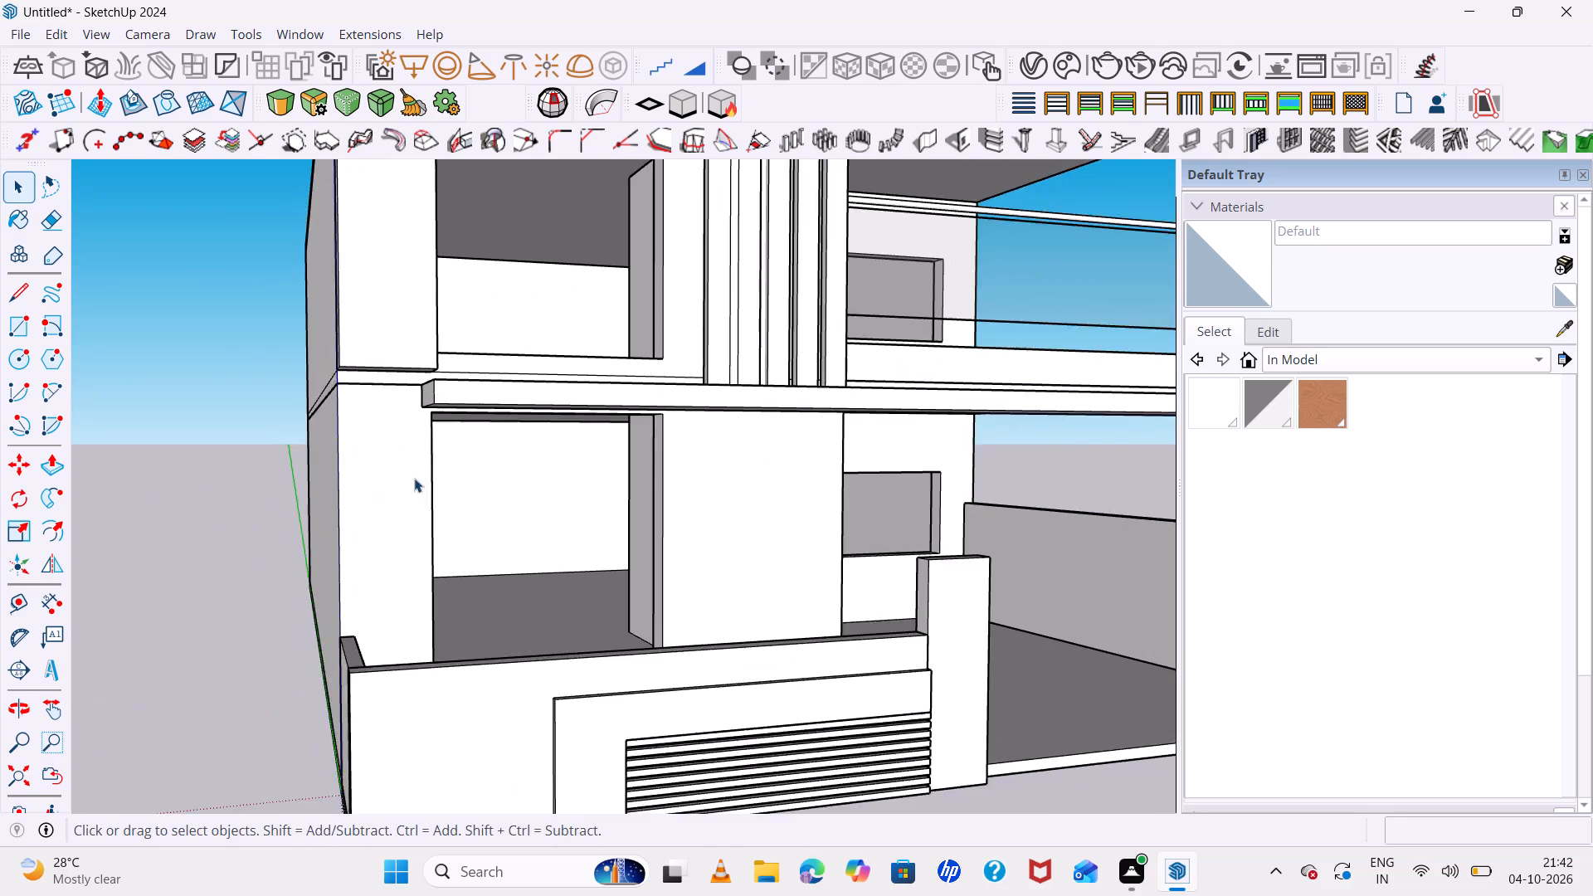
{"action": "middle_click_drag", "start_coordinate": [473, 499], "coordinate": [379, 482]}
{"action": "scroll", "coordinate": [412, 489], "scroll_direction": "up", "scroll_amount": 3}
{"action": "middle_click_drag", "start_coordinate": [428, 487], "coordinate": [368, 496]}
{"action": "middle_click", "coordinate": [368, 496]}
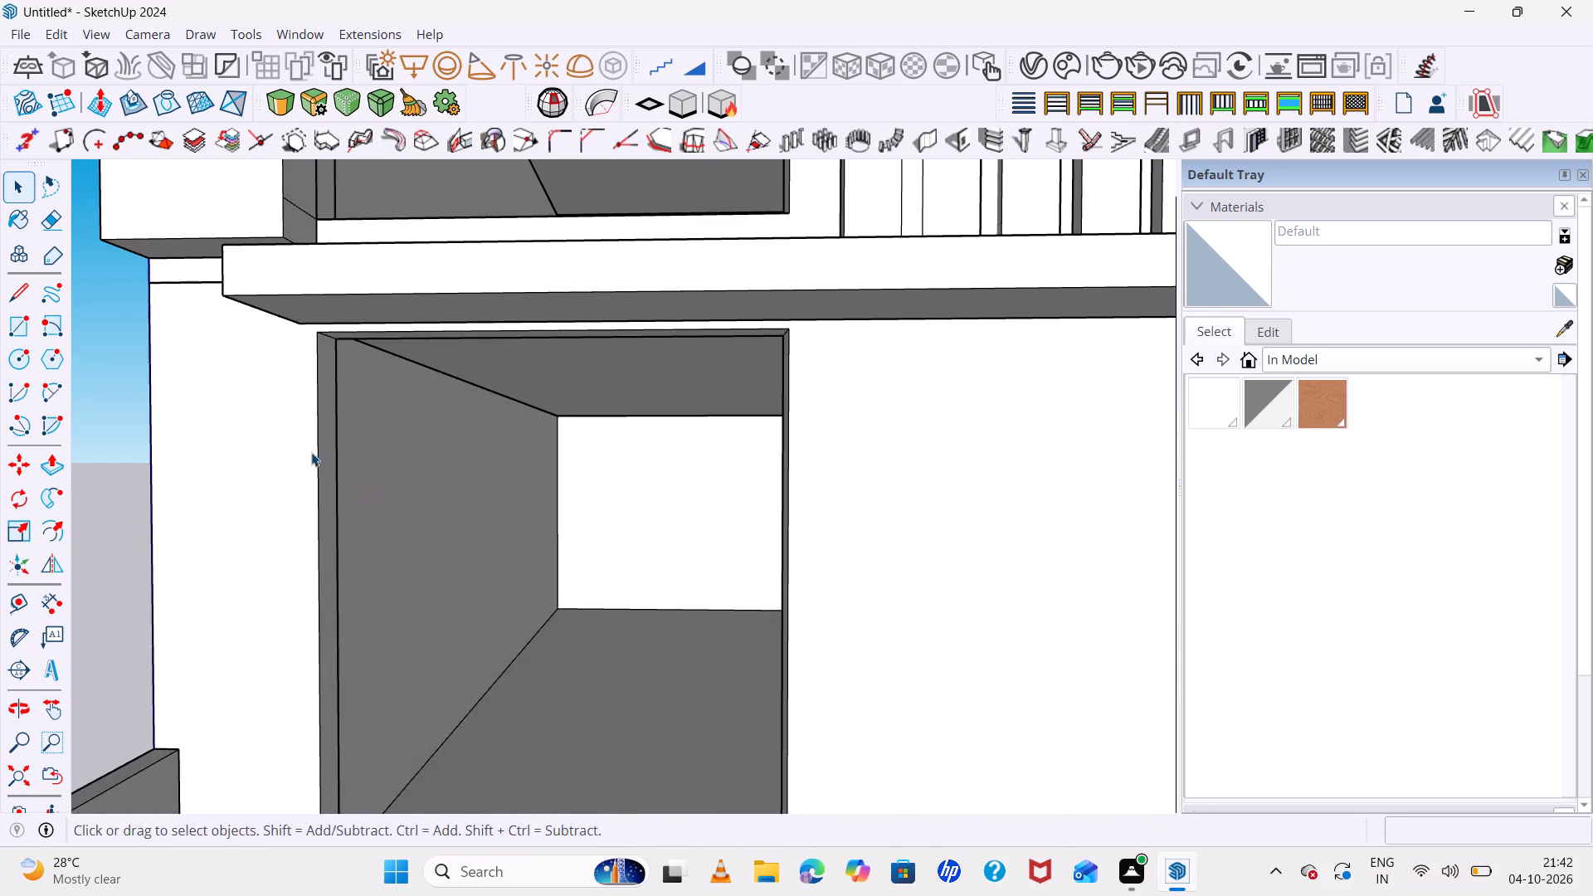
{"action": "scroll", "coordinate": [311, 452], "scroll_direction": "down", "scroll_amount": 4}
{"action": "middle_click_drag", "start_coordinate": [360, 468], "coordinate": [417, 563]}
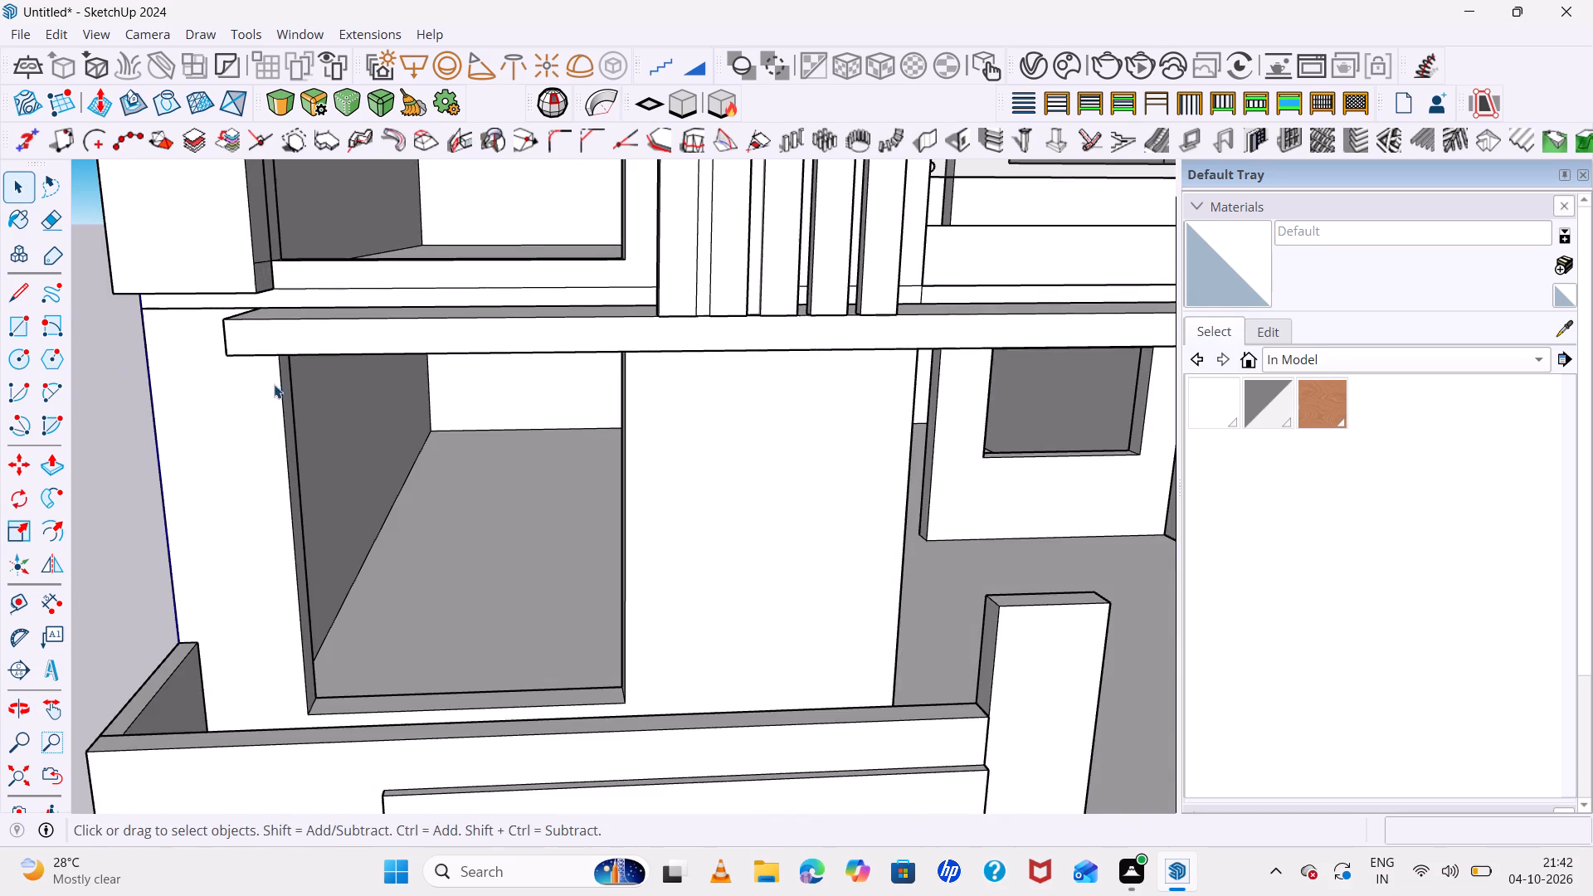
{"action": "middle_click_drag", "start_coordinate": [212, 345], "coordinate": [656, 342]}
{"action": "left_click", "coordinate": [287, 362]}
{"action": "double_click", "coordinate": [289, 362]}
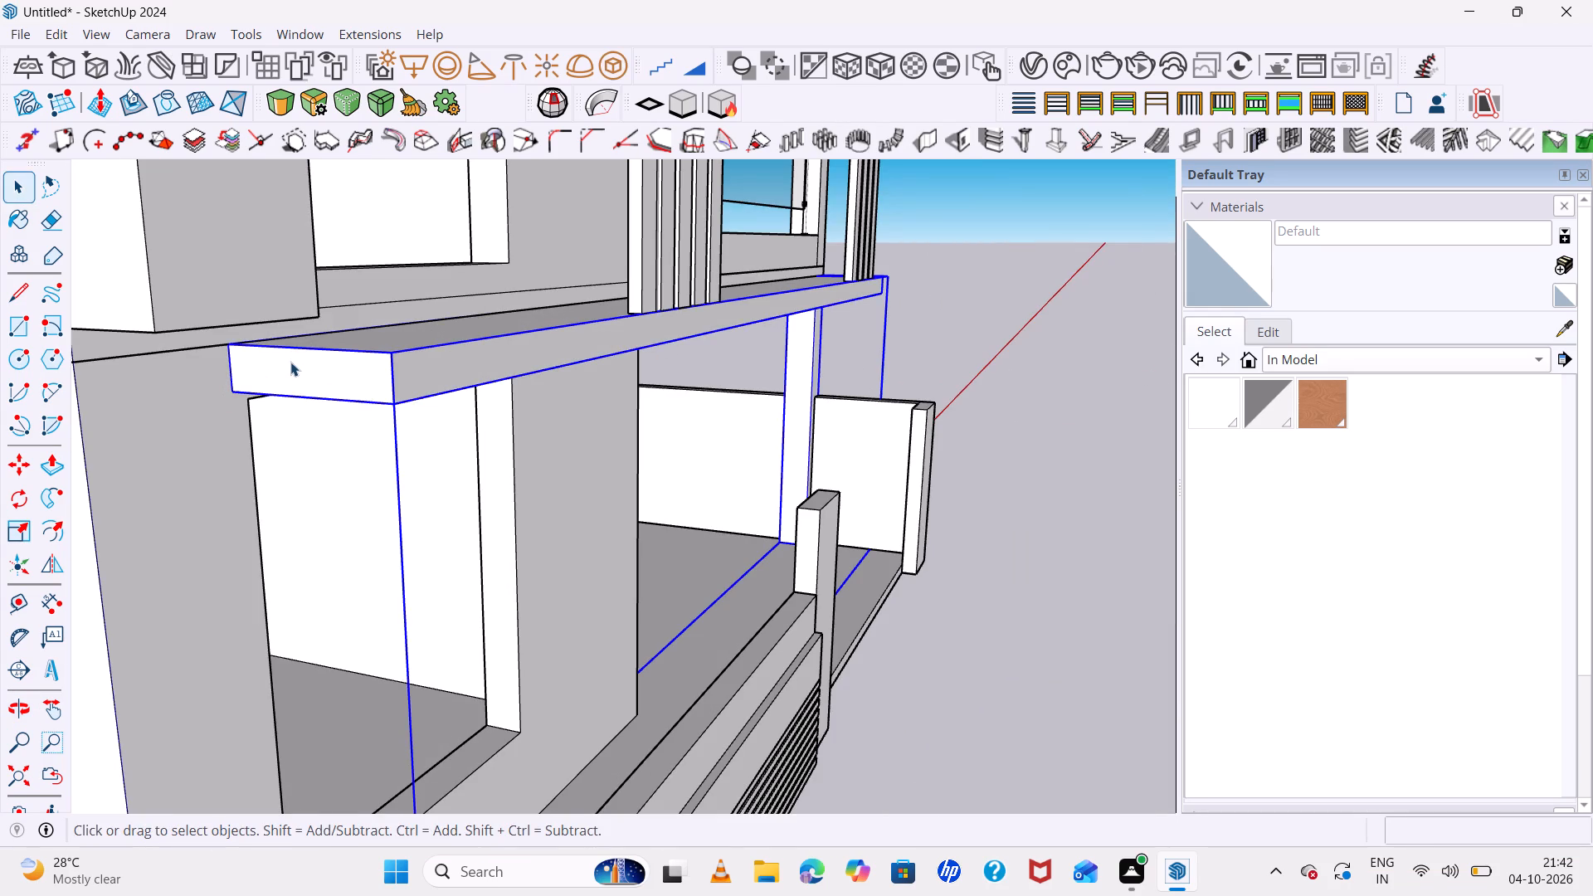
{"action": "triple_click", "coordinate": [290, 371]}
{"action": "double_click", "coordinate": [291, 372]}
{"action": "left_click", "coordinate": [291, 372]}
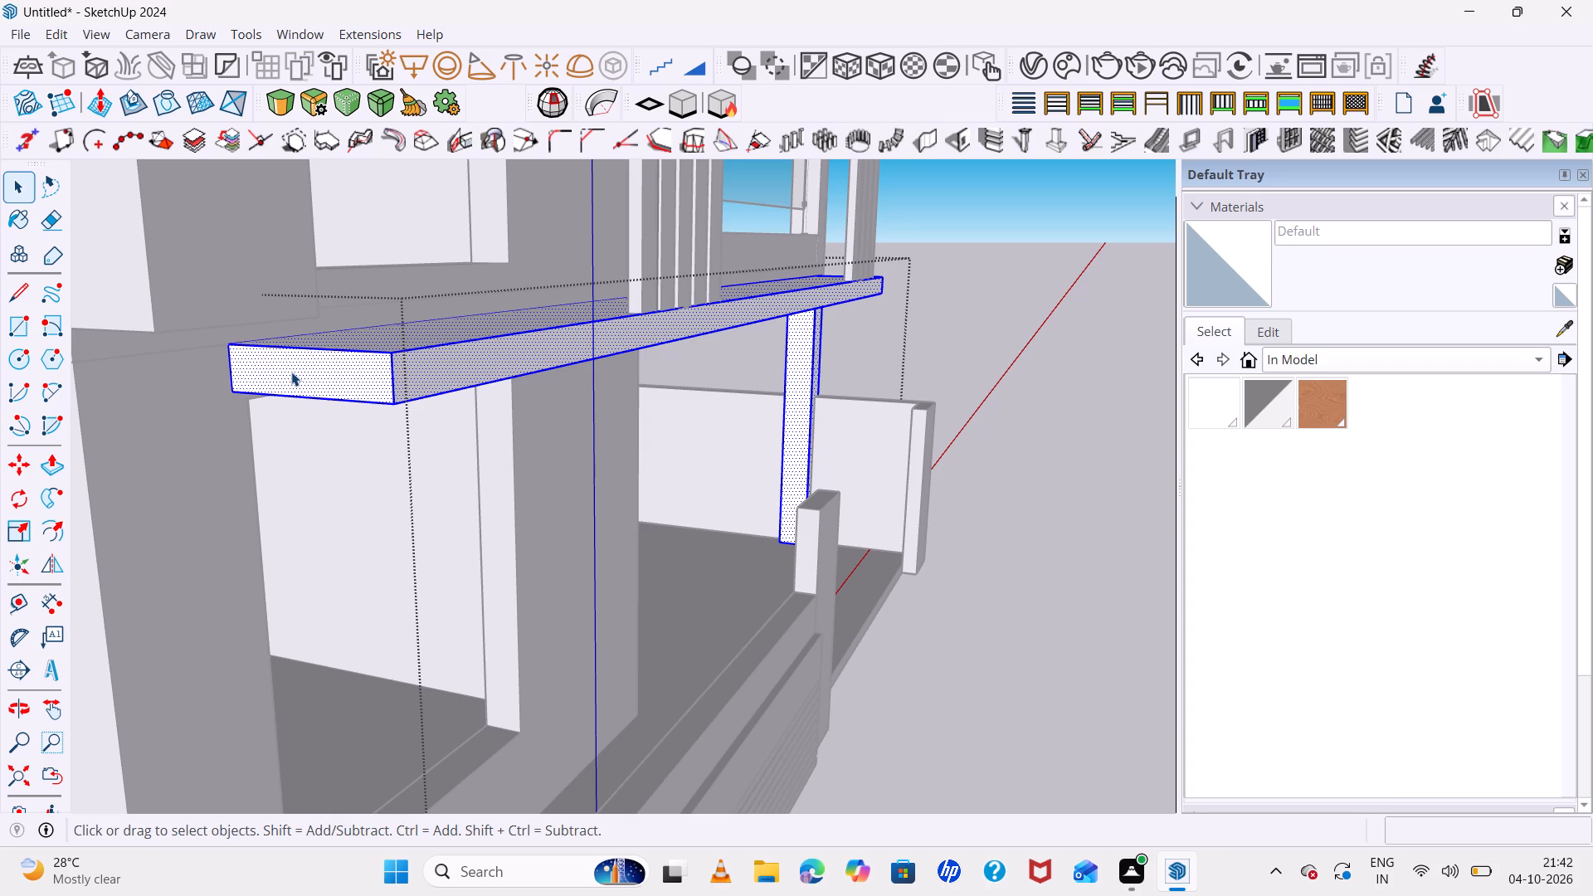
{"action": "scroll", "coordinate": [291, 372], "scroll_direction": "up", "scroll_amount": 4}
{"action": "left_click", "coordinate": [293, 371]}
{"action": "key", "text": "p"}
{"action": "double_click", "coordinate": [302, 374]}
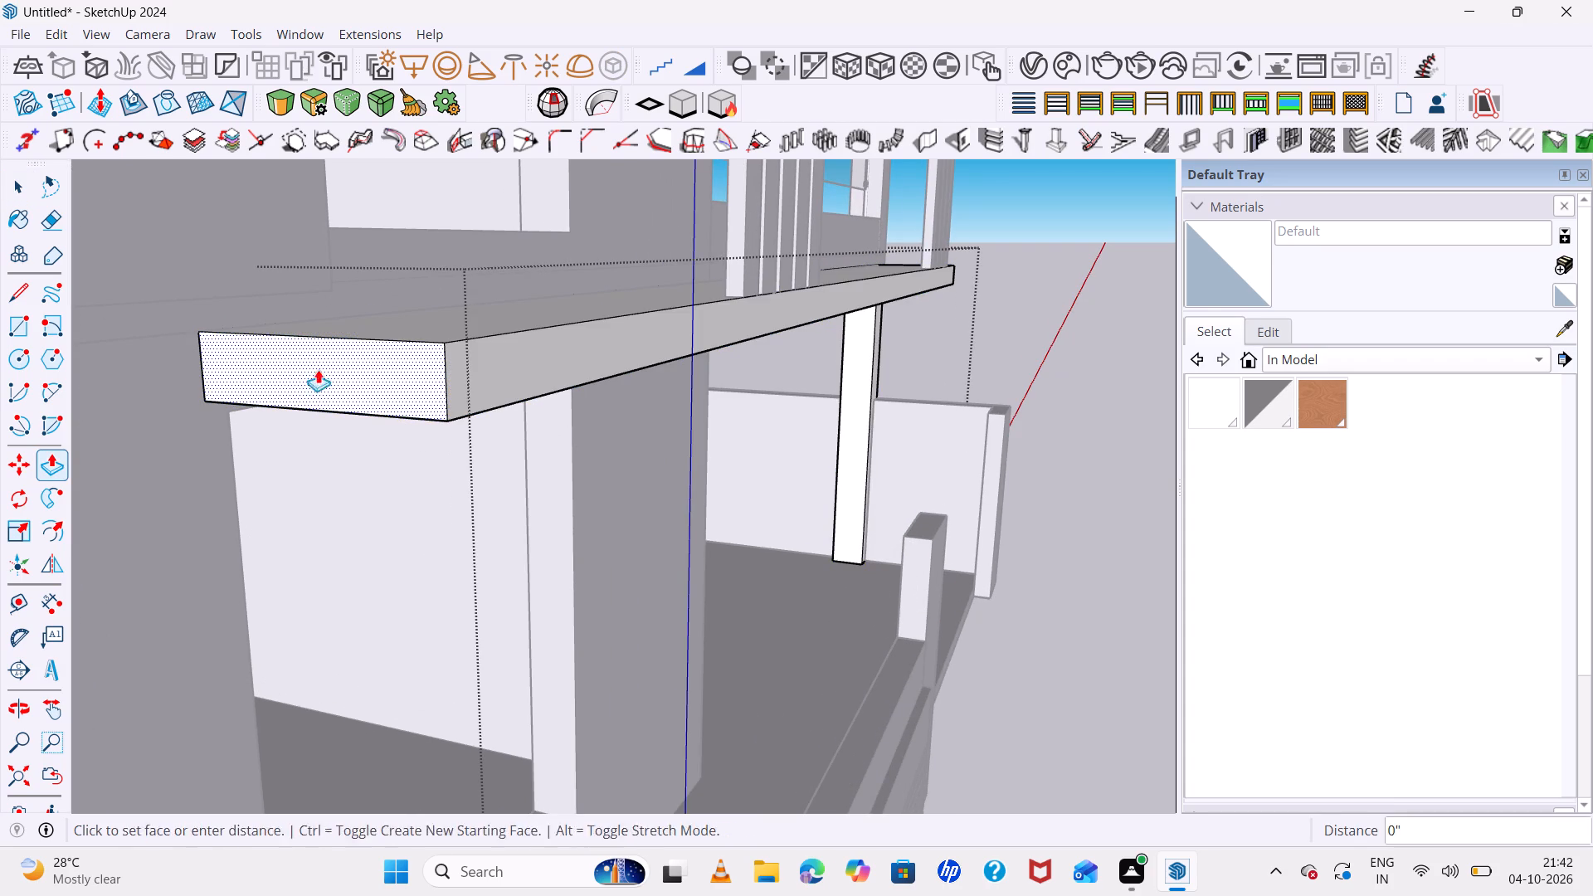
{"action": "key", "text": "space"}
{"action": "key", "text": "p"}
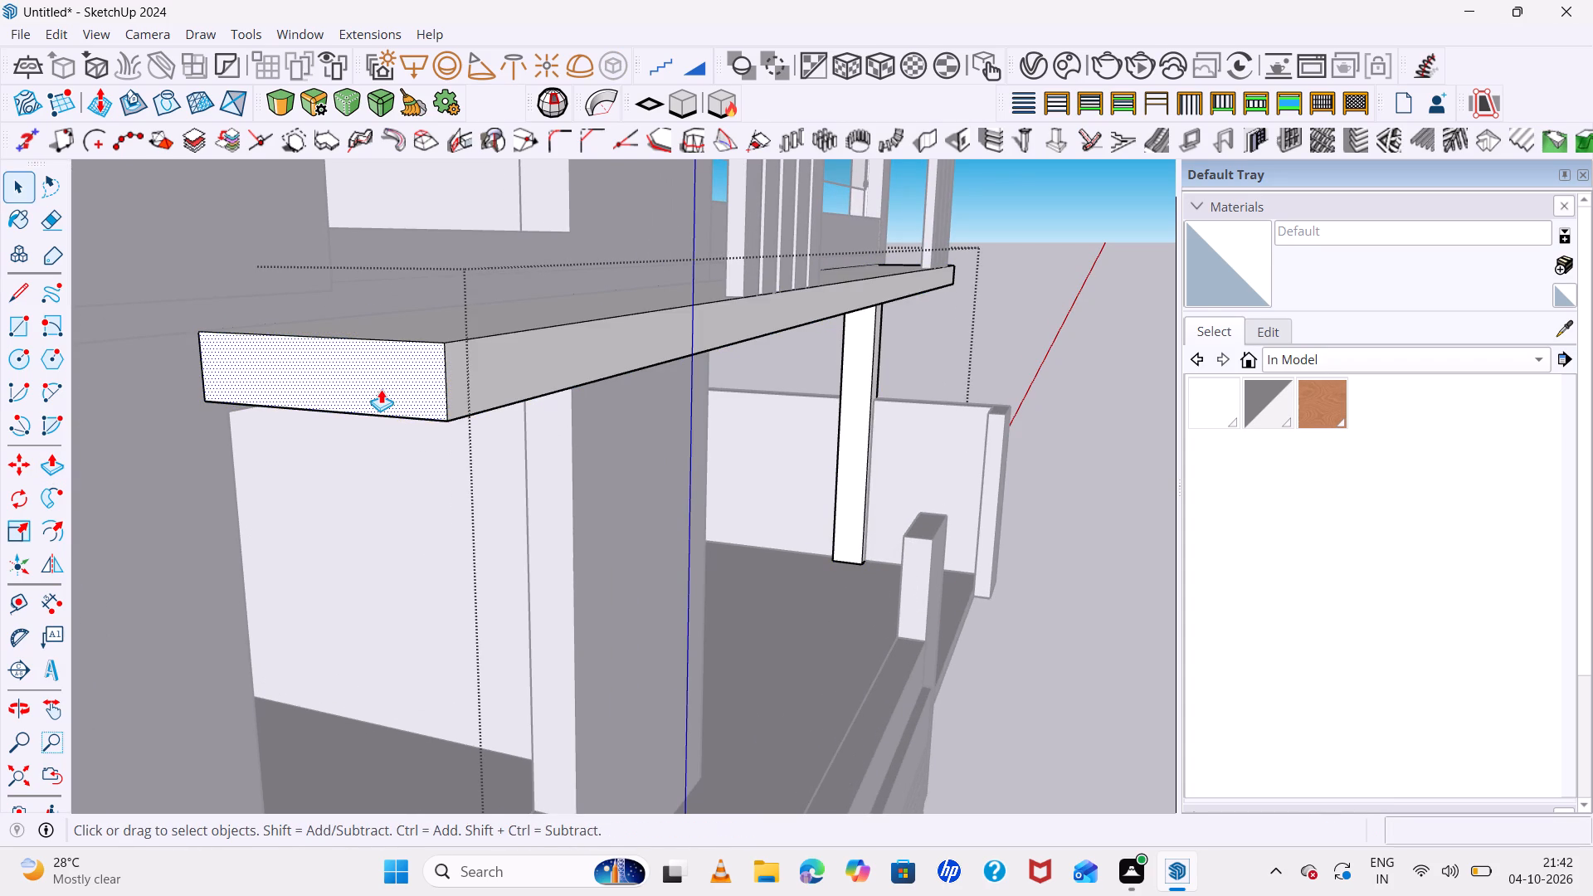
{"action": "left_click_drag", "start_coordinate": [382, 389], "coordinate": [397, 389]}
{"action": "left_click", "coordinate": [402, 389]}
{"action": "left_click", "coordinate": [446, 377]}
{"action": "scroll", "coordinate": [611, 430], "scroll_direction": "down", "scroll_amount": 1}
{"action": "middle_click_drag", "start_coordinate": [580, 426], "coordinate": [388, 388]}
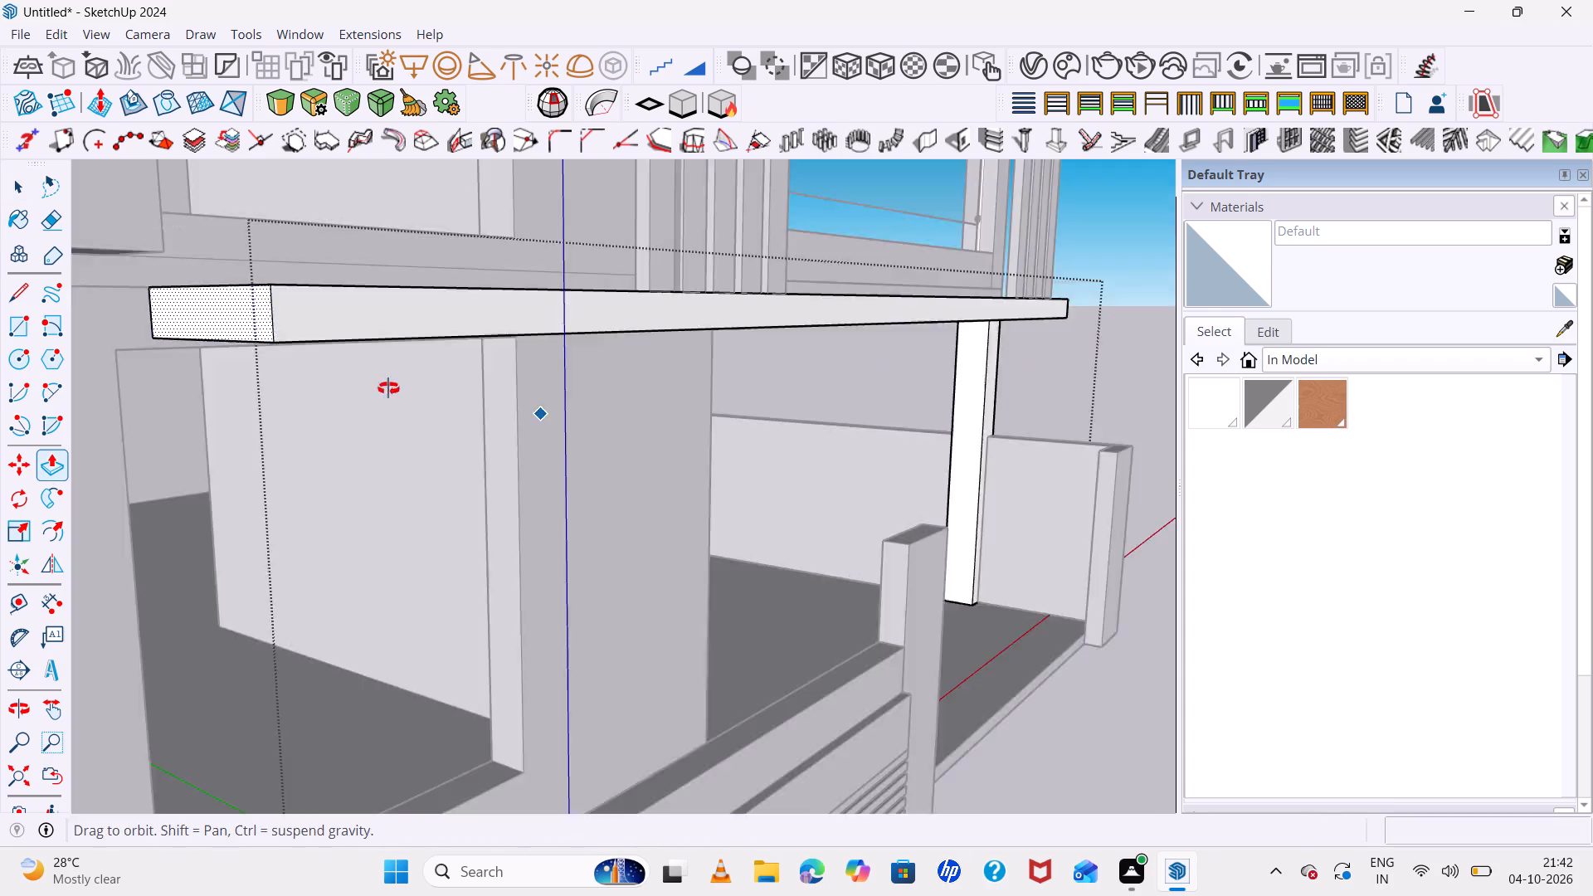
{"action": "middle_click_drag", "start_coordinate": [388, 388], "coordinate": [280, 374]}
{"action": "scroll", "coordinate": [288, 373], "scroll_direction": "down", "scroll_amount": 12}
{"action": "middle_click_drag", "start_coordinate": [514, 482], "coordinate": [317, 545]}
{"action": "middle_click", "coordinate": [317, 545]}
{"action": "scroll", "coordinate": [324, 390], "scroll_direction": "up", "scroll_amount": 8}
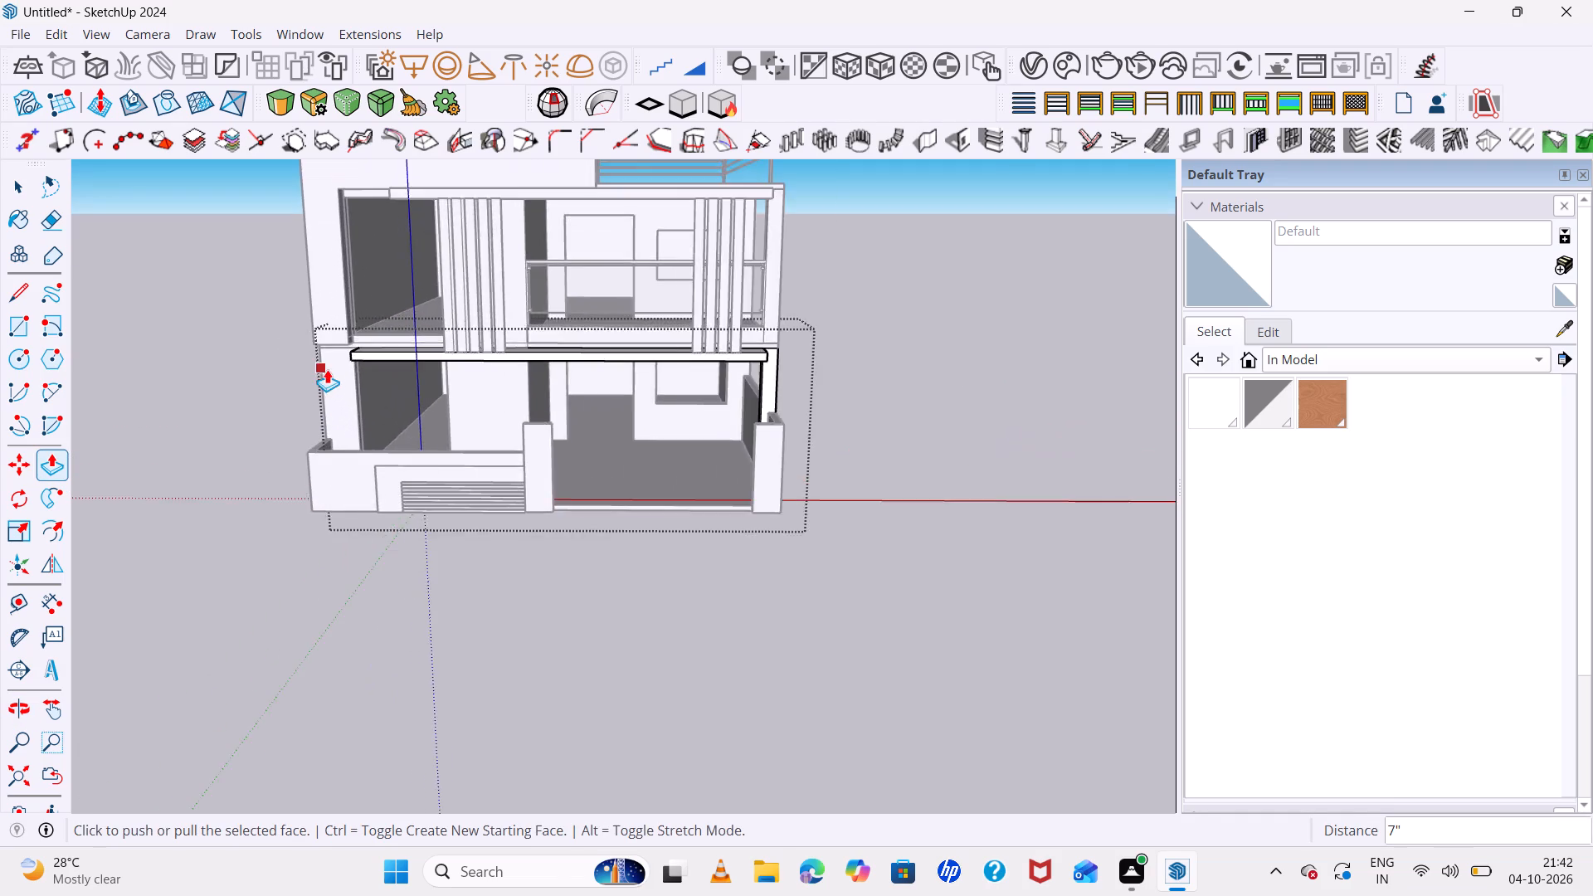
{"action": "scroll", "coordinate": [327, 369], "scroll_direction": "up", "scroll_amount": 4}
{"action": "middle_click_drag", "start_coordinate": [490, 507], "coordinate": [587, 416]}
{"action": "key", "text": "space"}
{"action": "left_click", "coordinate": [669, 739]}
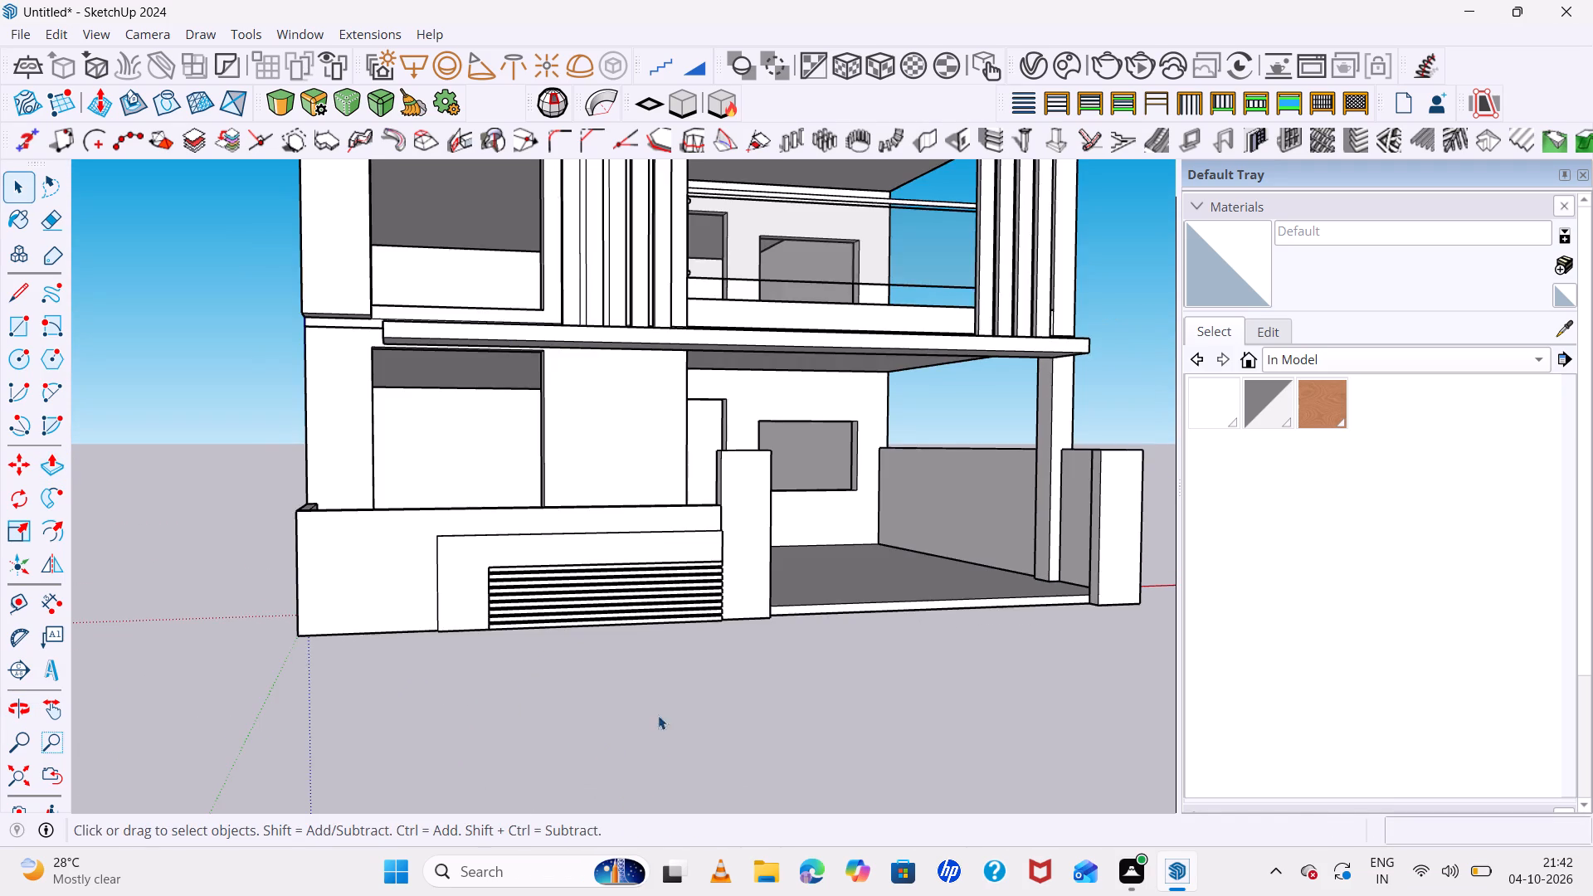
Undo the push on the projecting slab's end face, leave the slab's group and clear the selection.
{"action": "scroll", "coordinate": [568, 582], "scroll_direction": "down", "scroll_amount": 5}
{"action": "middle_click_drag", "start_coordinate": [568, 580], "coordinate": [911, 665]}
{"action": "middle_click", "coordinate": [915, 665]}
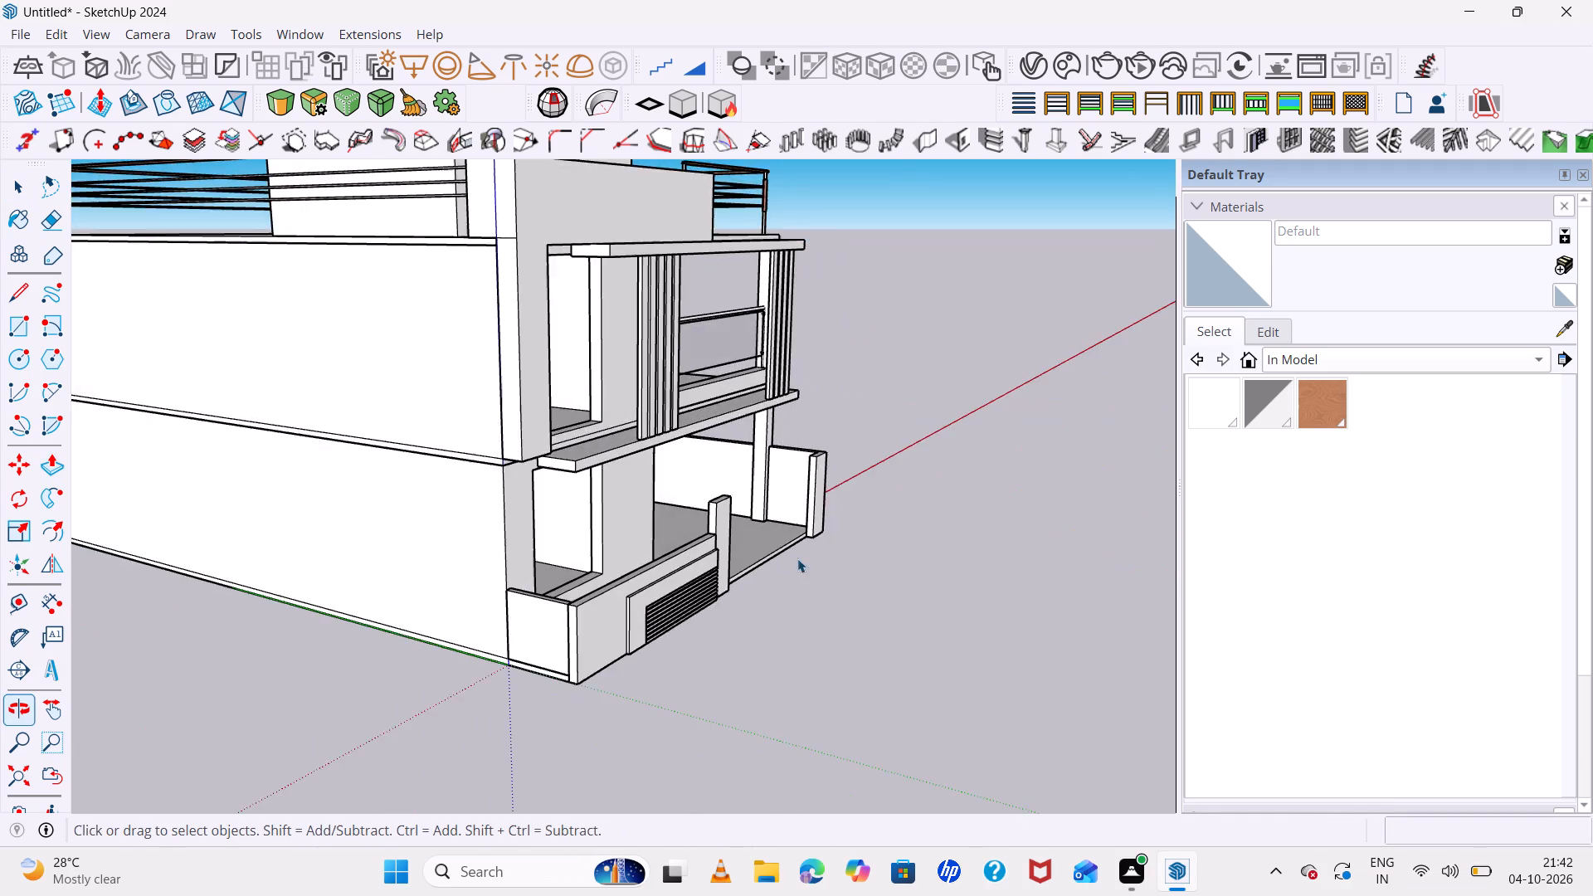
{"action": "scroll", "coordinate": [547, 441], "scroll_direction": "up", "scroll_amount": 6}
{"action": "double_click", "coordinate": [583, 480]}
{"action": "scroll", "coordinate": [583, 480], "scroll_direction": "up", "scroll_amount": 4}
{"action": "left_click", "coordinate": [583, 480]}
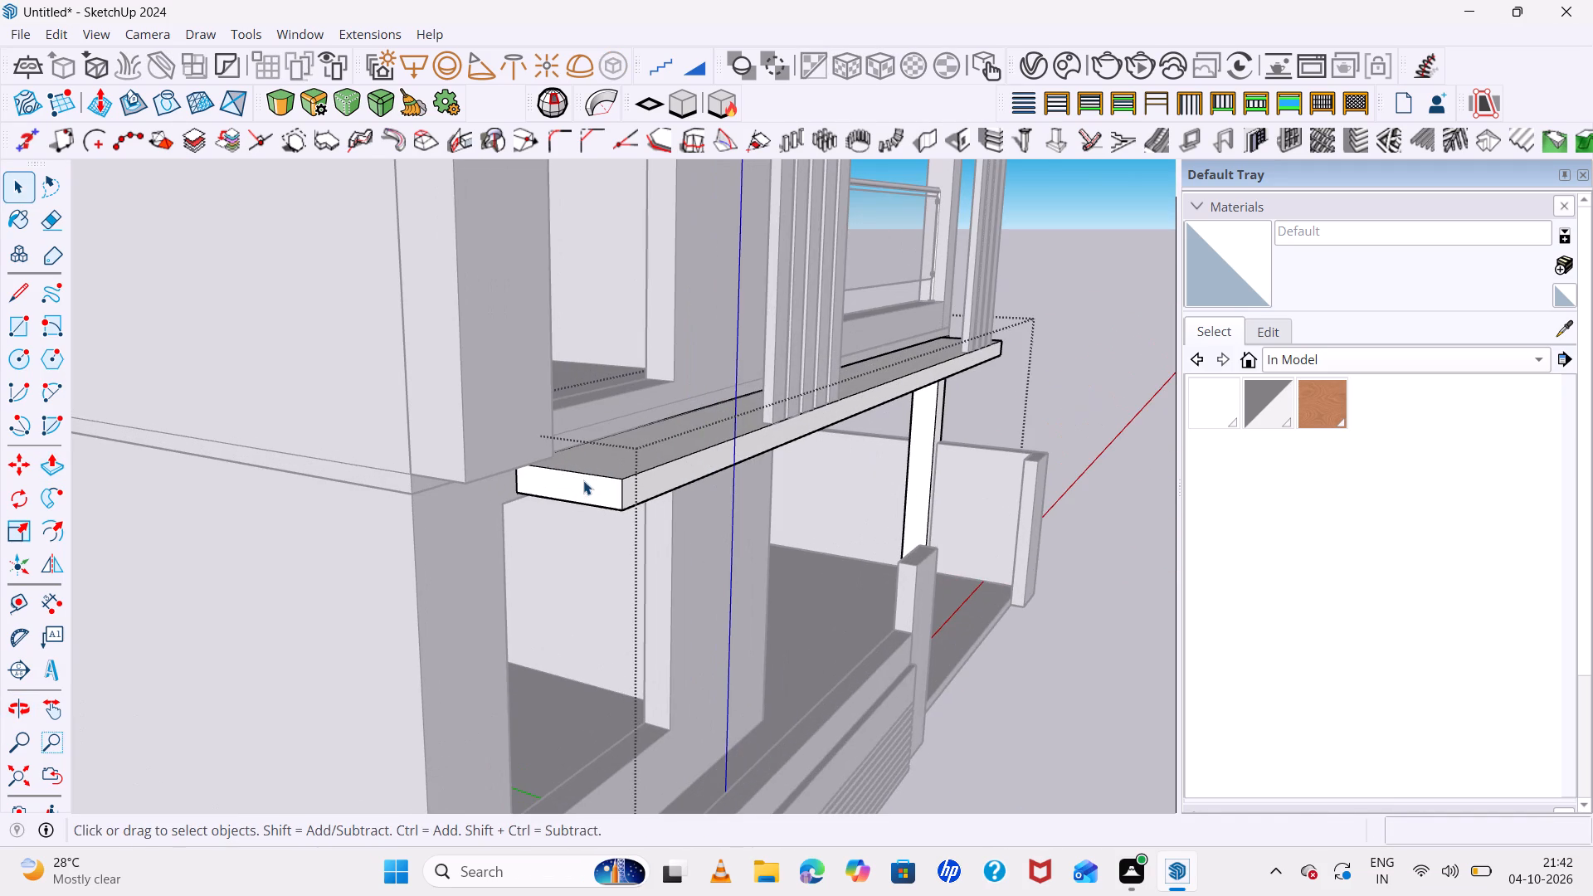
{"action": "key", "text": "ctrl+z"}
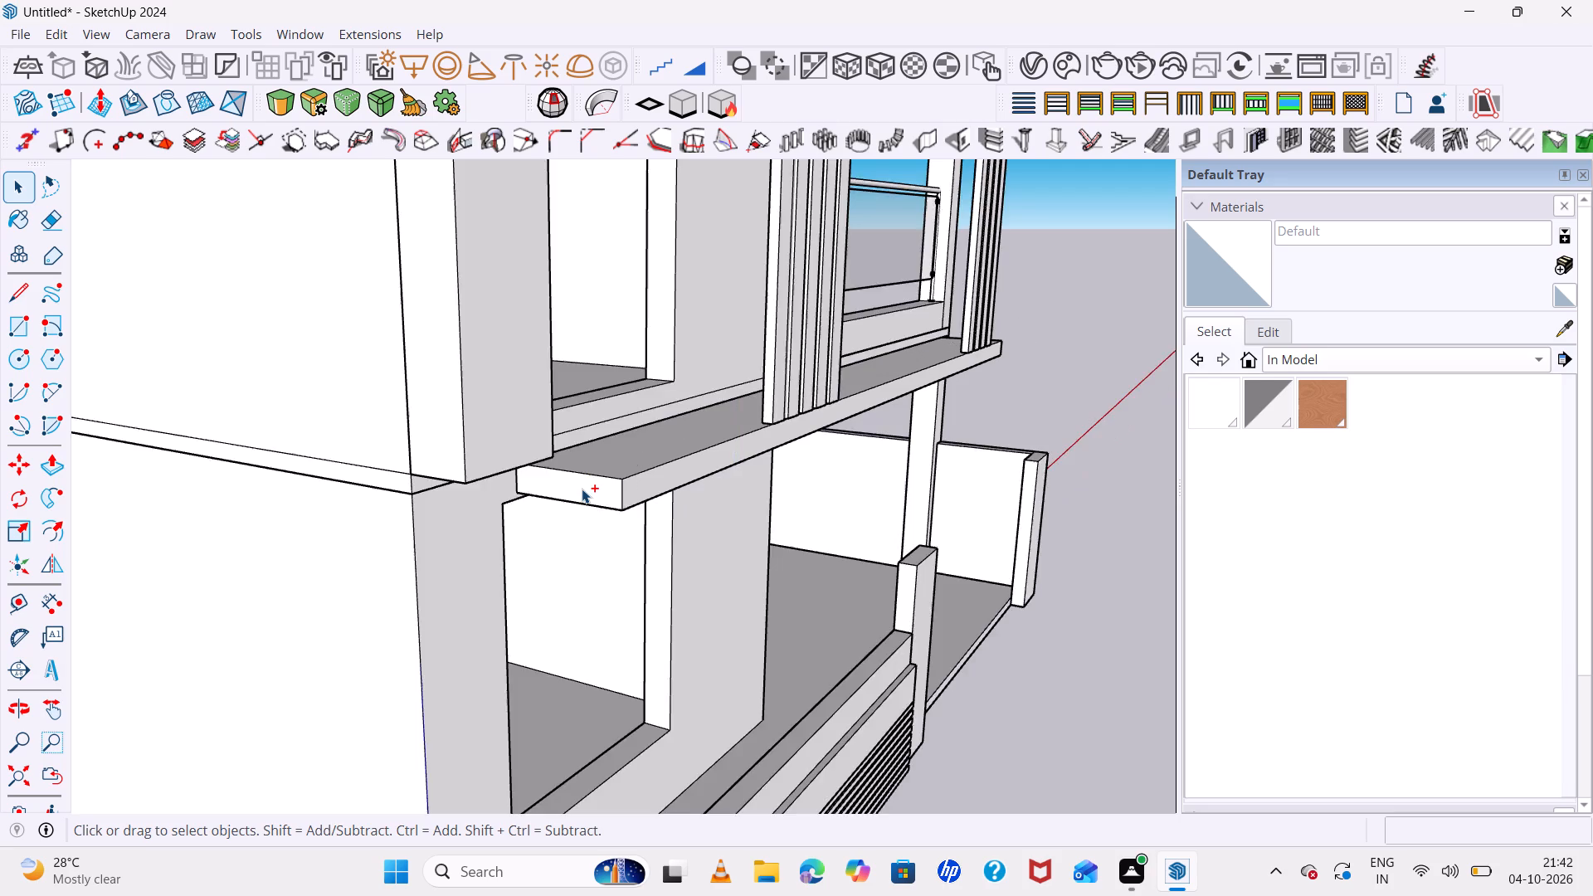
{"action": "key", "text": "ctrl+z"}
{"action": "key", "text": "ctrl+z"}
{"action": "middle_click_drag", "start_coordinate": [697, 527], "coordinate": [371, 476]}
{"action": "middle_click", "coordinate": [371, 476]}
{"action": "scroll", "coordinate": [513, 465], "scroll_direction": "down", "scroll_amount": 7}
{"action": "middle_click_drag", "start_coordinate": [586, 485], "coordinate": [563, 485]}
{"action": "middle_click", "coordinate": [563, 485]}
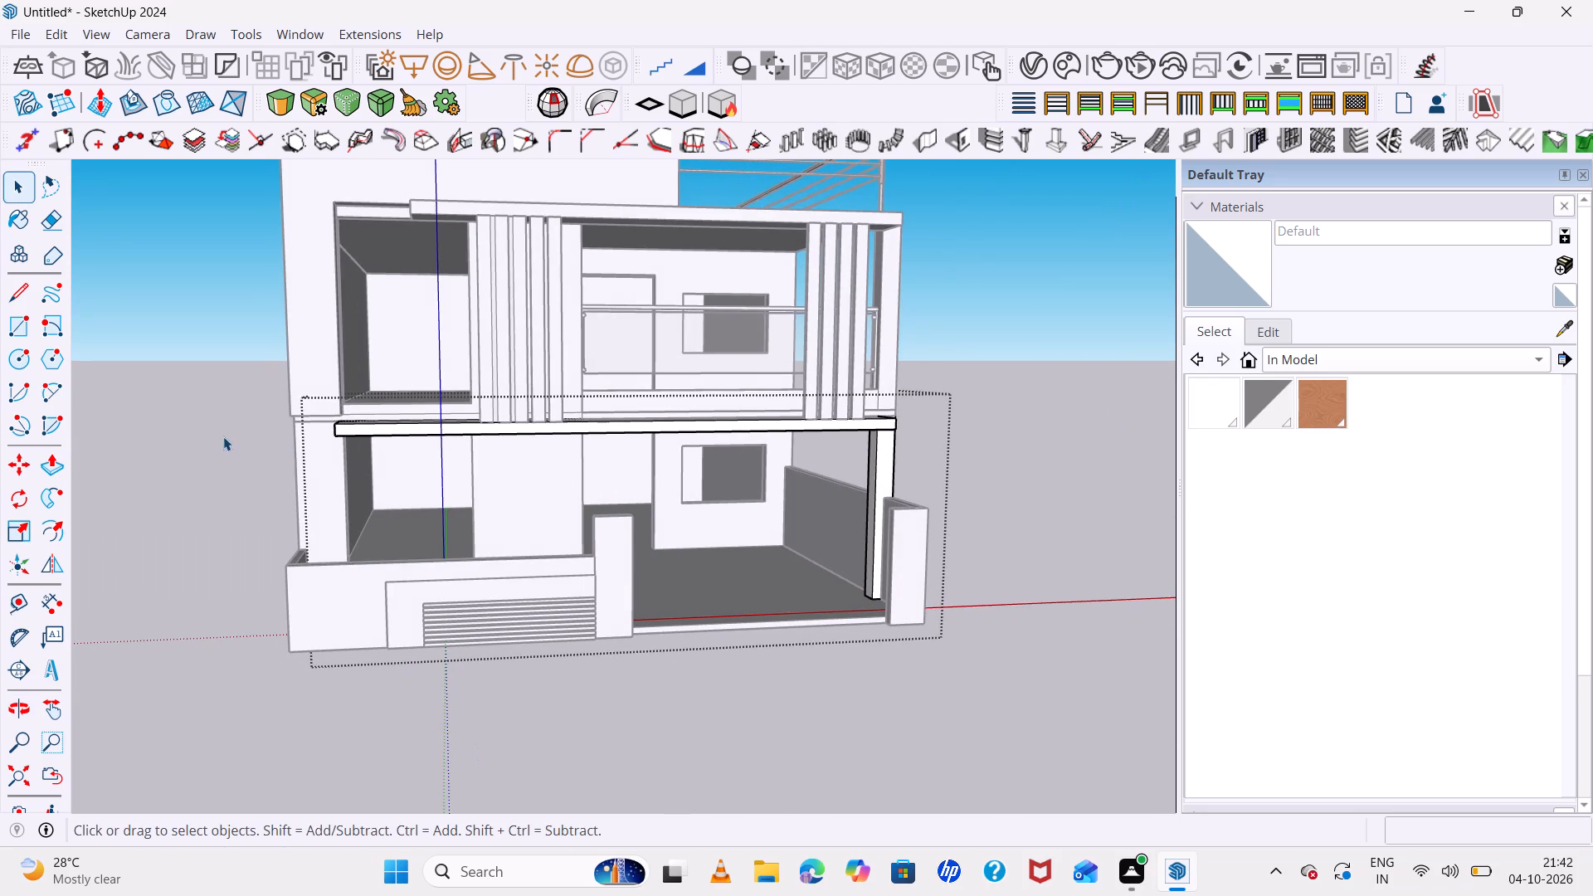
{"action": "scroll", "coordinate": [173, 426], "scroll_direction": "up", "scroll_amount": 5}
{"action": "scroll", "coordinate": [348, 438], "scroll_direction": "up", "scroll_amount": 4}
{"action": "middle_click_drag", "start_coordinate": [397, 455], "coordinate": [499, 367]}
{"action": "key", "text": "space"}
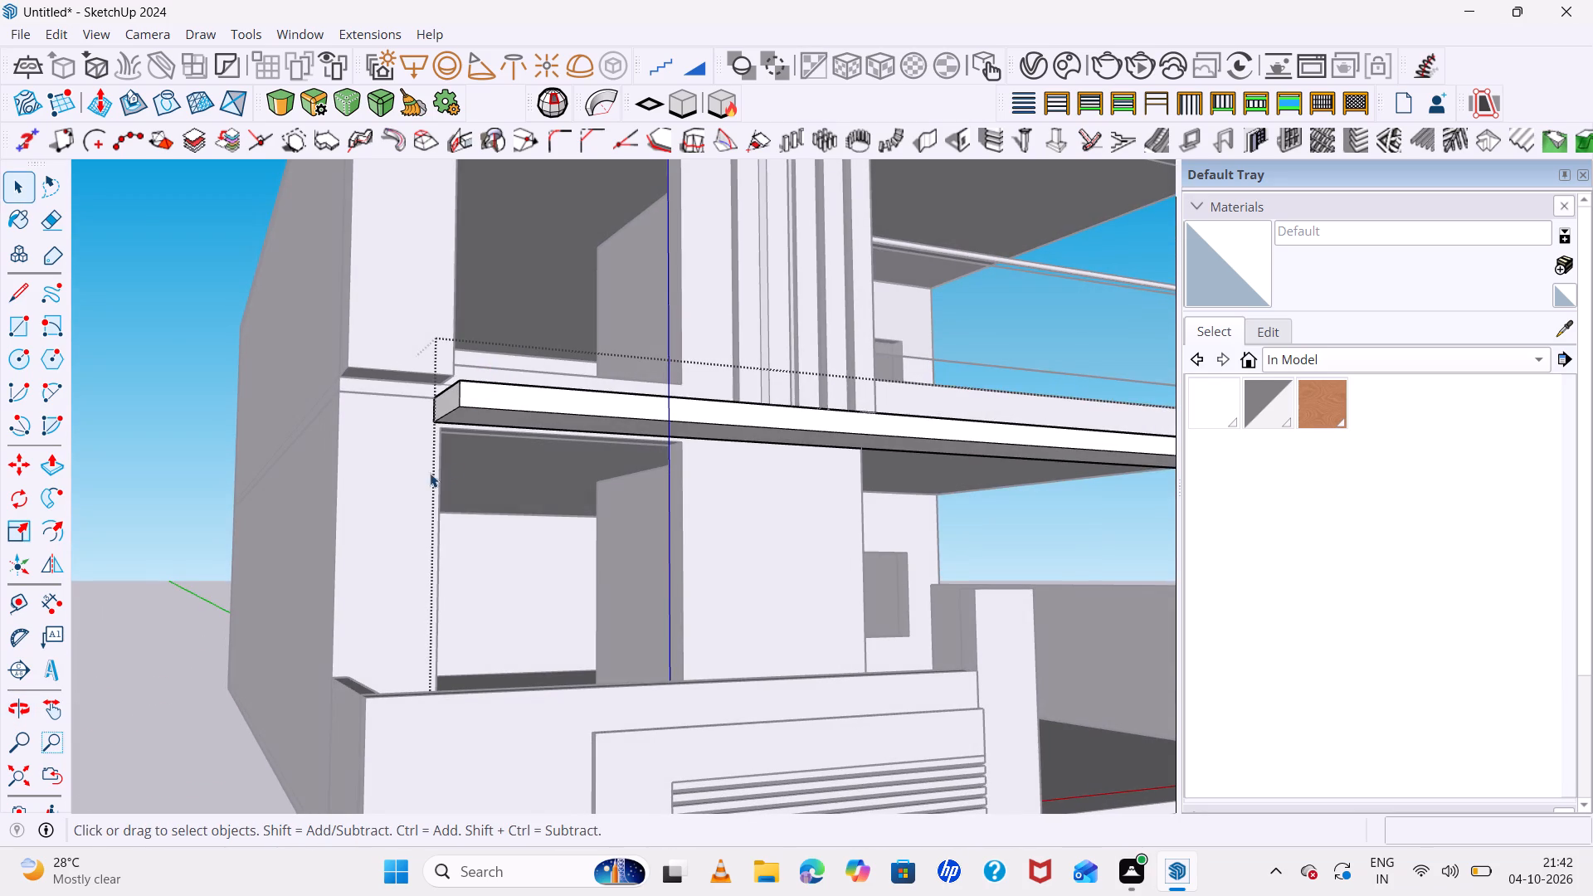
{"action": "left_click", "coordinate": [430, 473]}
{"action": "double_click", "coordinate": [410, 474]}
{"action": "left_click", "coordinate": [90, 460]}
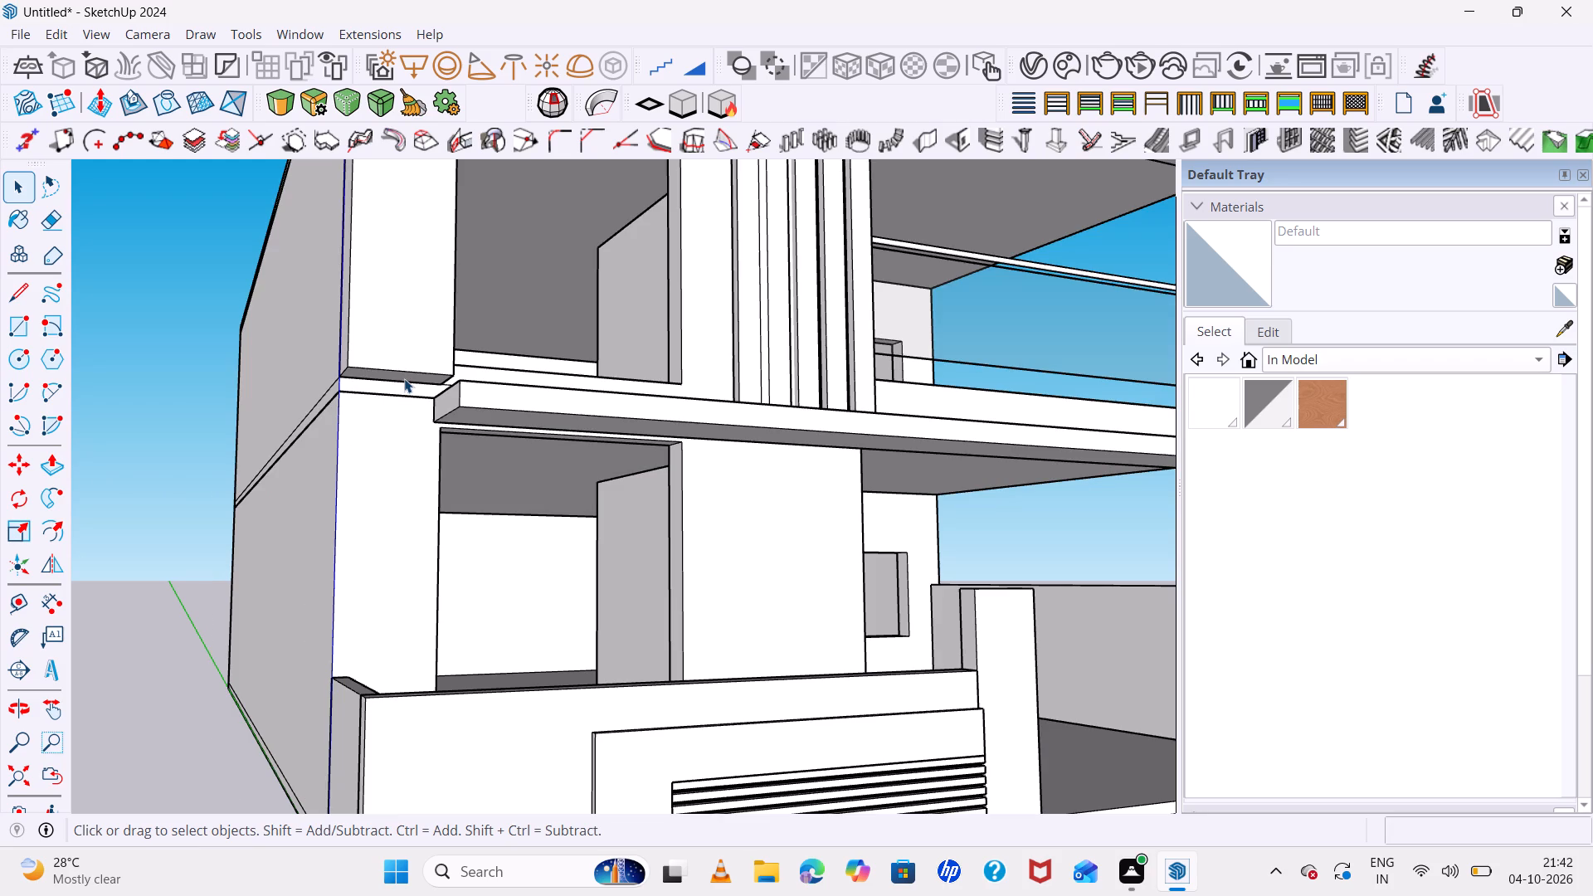
Pull the underside of the projecting frame's vertical leg down about 8' 3", extending it past the ground-floor window behind the boundary wall.
{"action": "left_click", "coordinate": [404, 377]}
{"action": "double_click", "coordinate": [404, 377]}
{"action": "scroll", "coordinate": [404, 377], "scroll_direction": "up", "scroll_amount": 4}
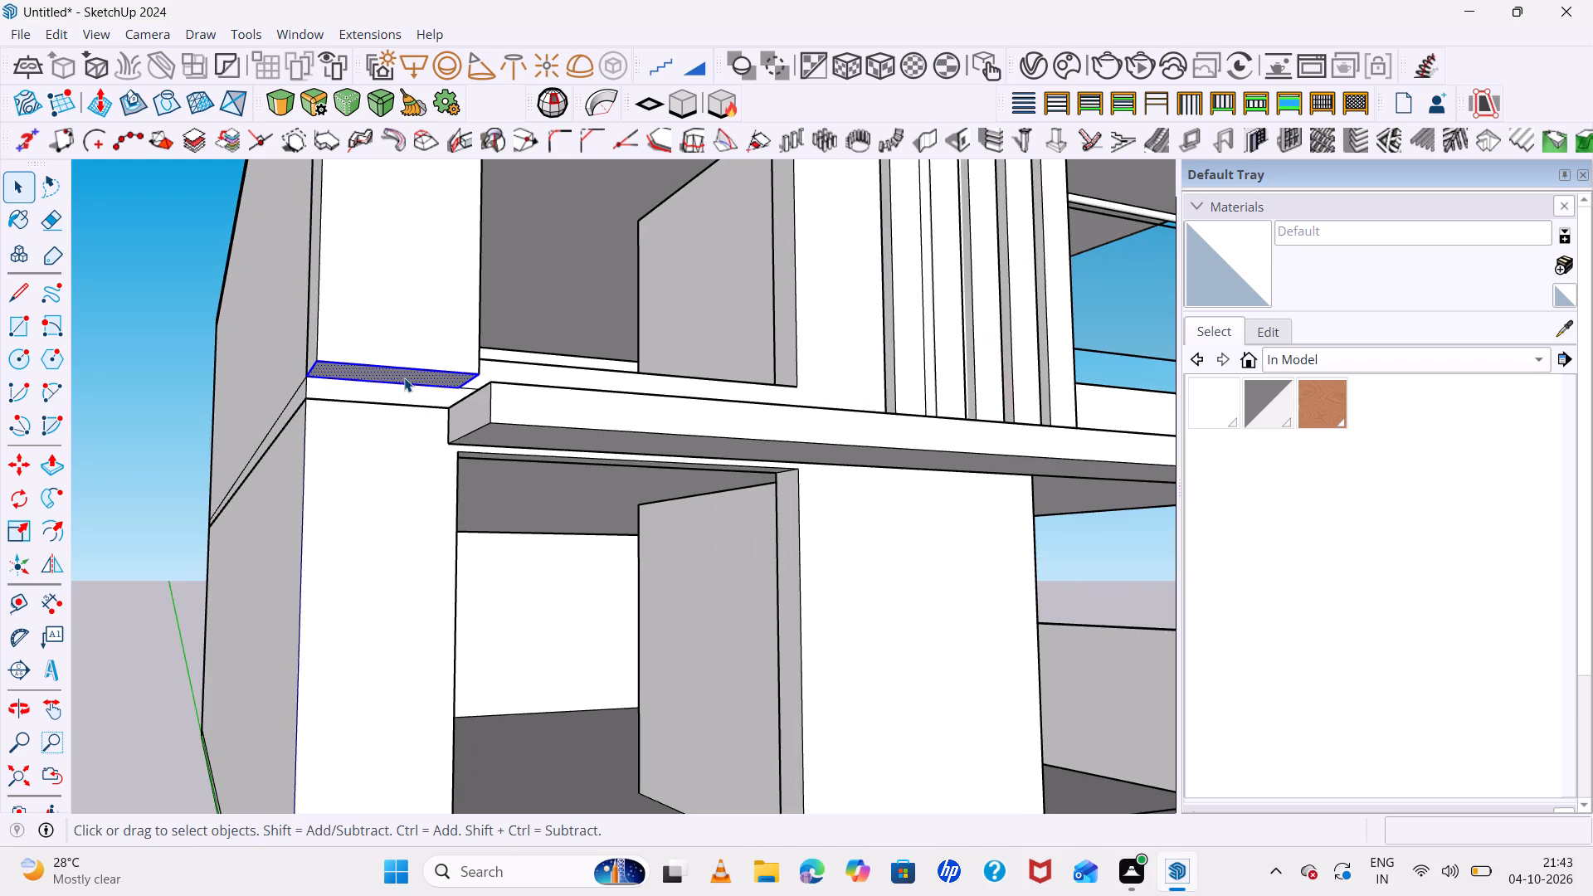
{"action": "key", "text": "p"}
{"action": "left_click", "coordinate": [404, 377]}
{"action": "scroll", "coordinate": [417, 535], "scroll_direction": "down", "scroll_amount": 9}
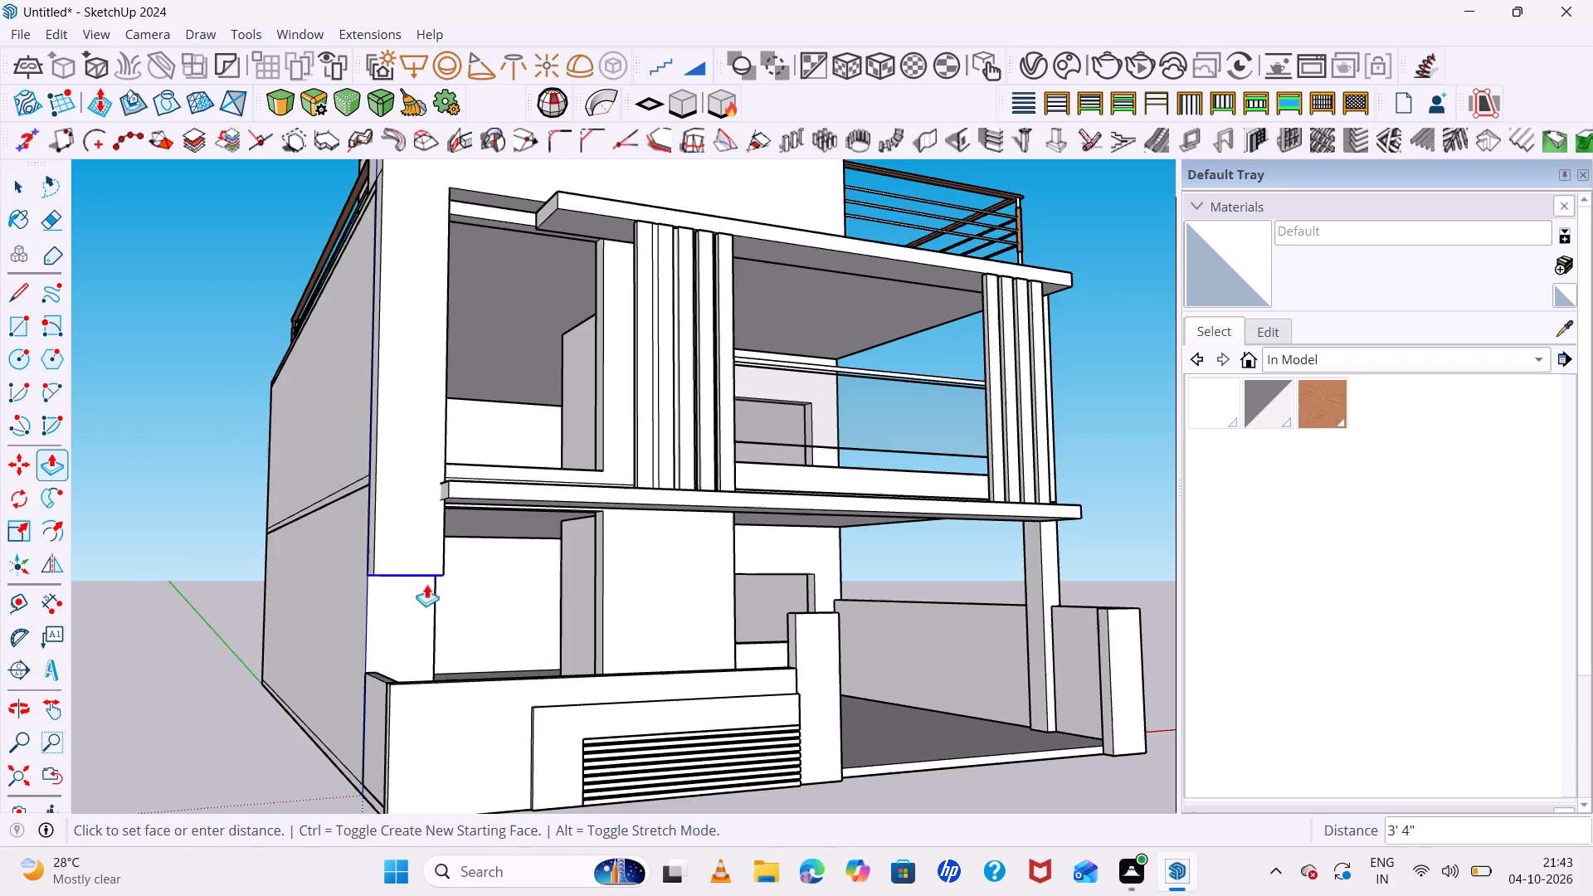
{"action": "middle_click_drag", "start_coordinate": [443, 662], "coordinate": [368, 779]}
{"action": "scroll", "coordinate": [430, 677], "scroll_direction": "up", "scroll_amount": 5}
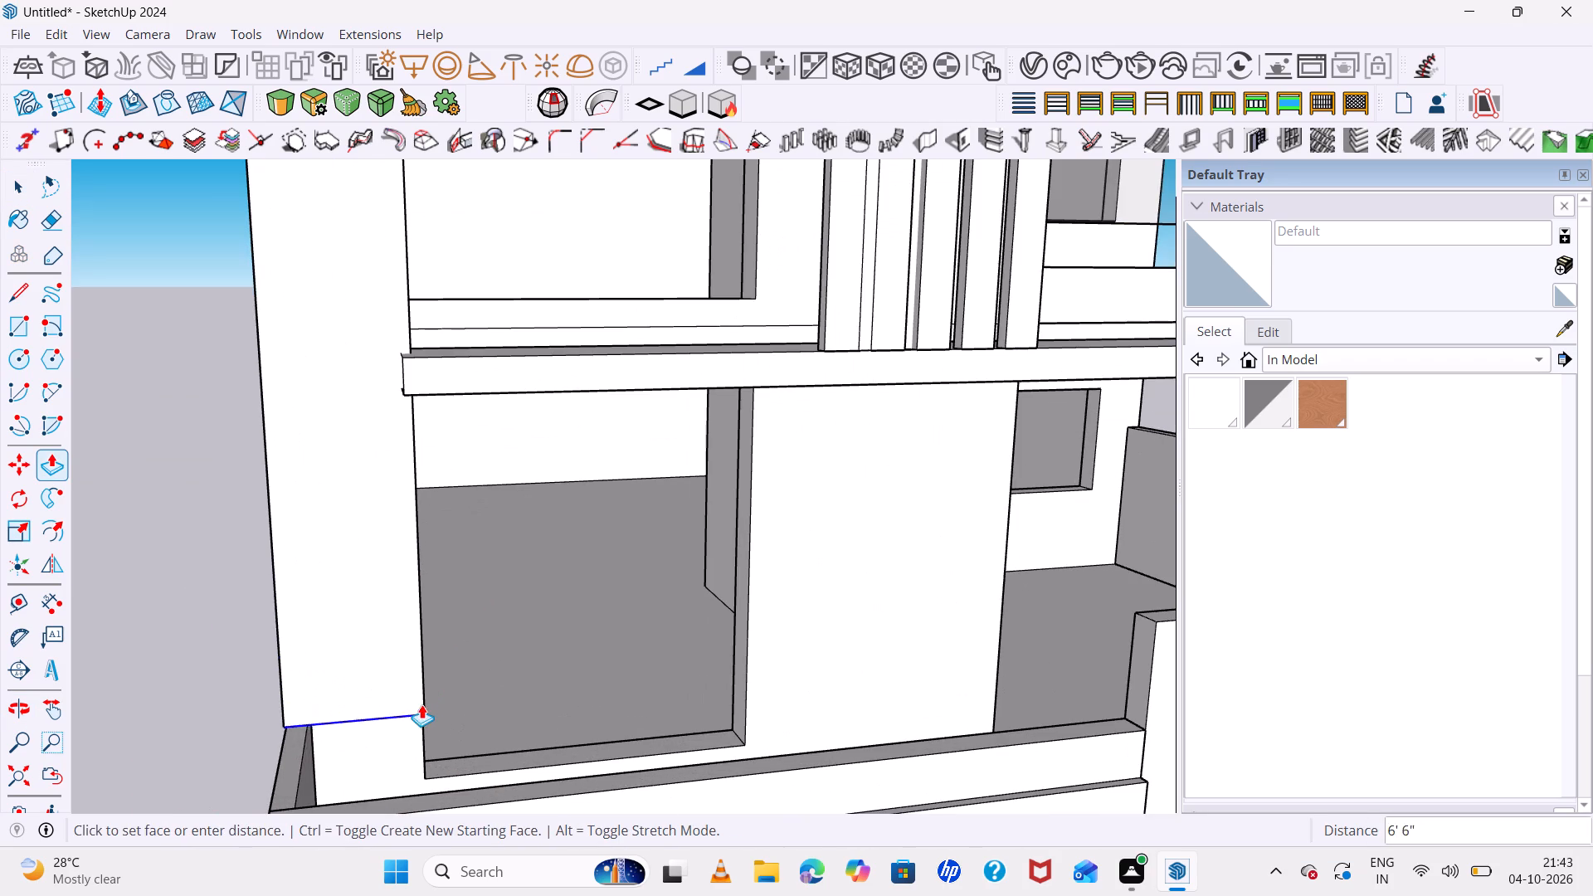
{"action": "scroll", "coordinate": [428, 742], "scroll_direction": "down", "scroll_amount": 4}
{"action": "middle_click_drag", "start_coordinate": [426, 749], "coordinate": [375, 837]}
{"action": "middle_click", "coordinate": [375, 837]}
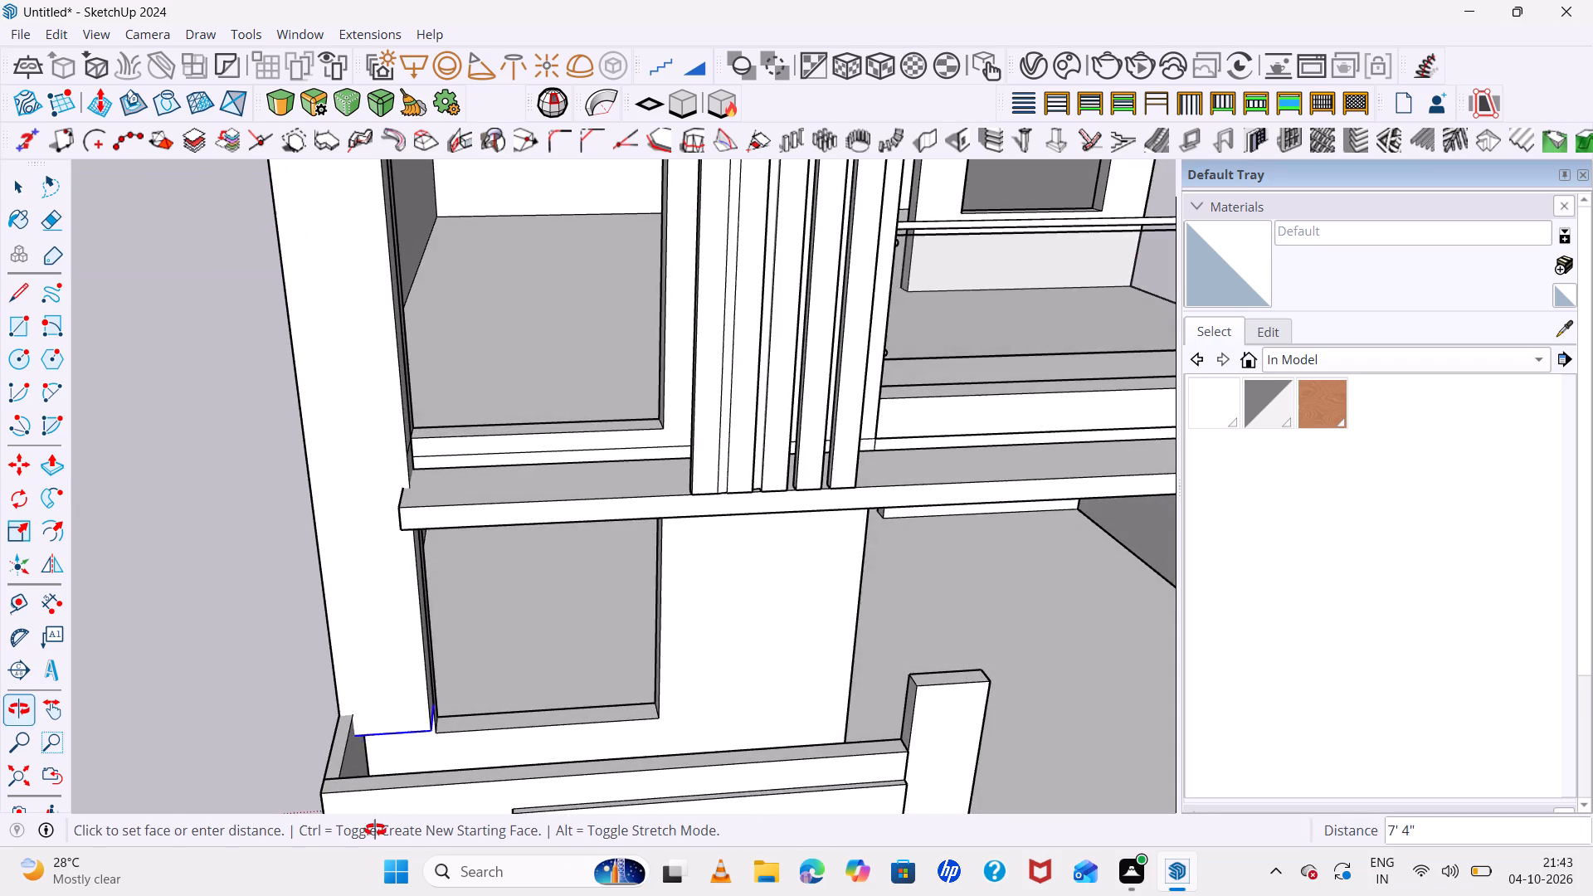
{"action": "scroll", "coordinate": [431, 756], "scroll_direction": "up", "scroll_amount": 6}
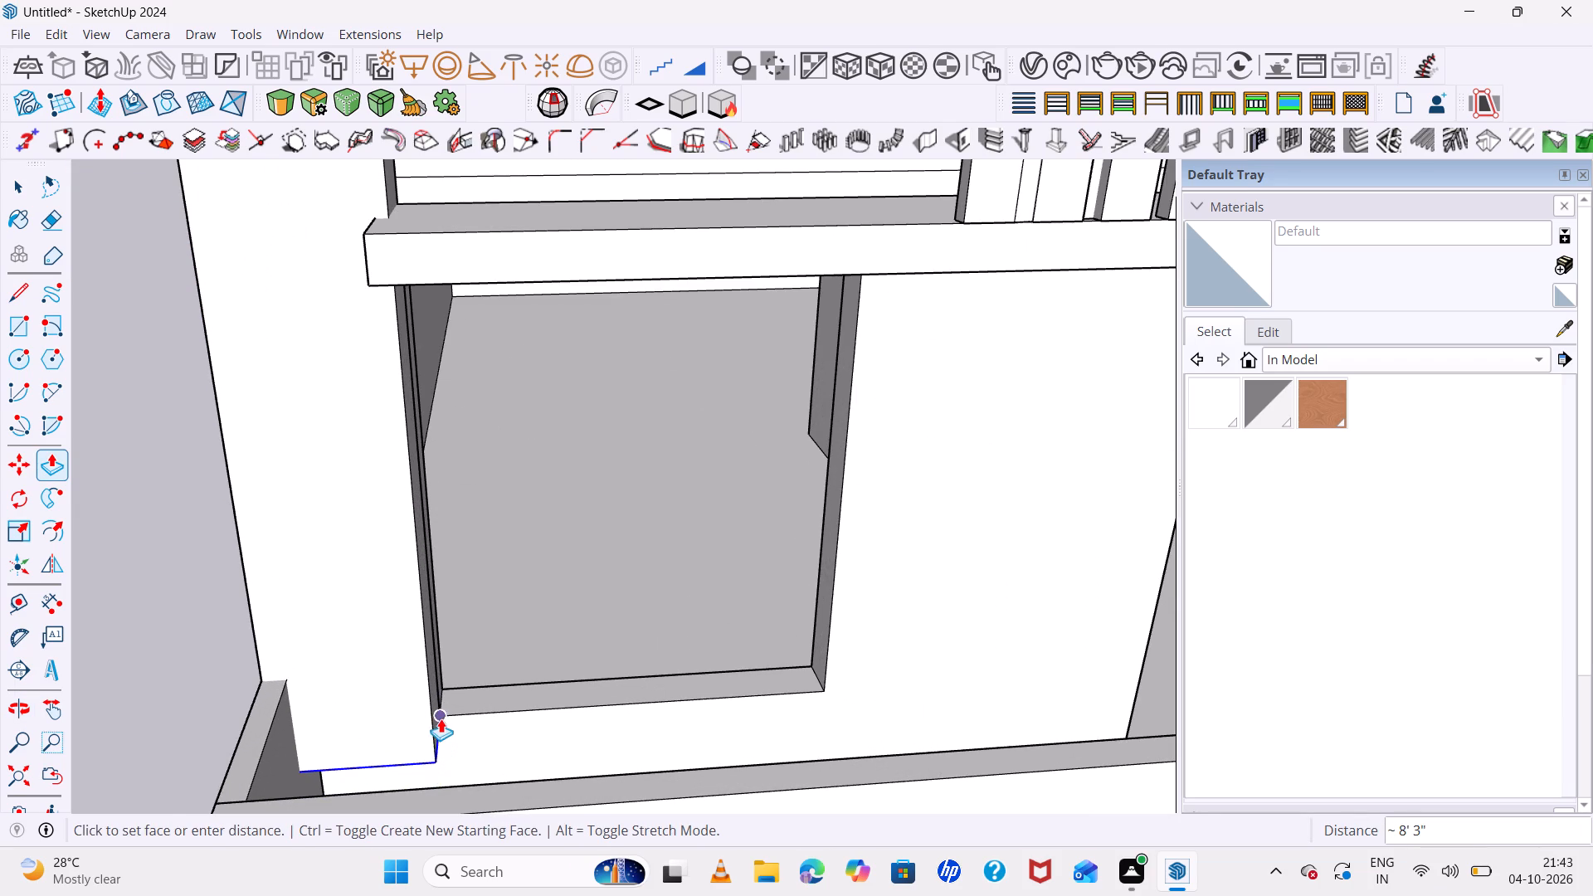
{"action": "left_click", "coordinate": [438, 720]}
{"action": "middle_click_drag", "start_coordinate": [487, 722], "coordinate": [580, 493]}
{"action": "scroll", "coordinate": [503, 445], "scroll_direction": "up", "scroll_amount": 1}
{"action": "scroll", "coordinate": [369, 478], "scroll_direction": "down", "scroll_amount": 17}
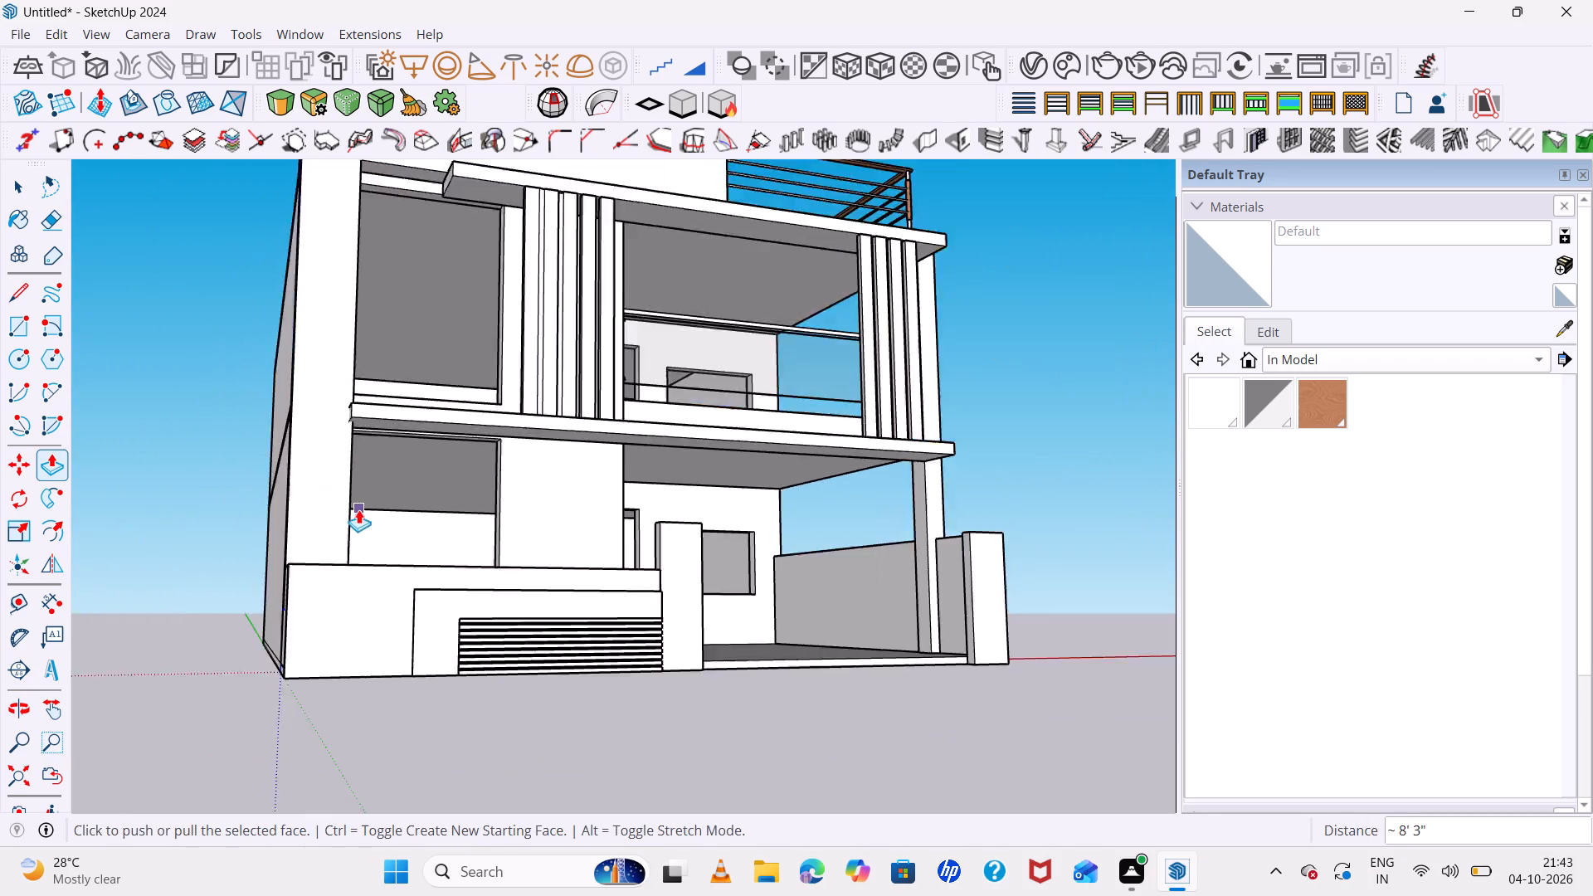
{"action": "scroll", "coordinate": [358, 509], "scroll_direction": "down", "scroll_amount": 10}
{"action": "middle_click_drag", "start_coordinate": [719, 594], "coordinate": [521, 594]}
{"action": "scroll", "coordinate": [369, 441], "scroll_direction": "up", "scroll_amount": 11}
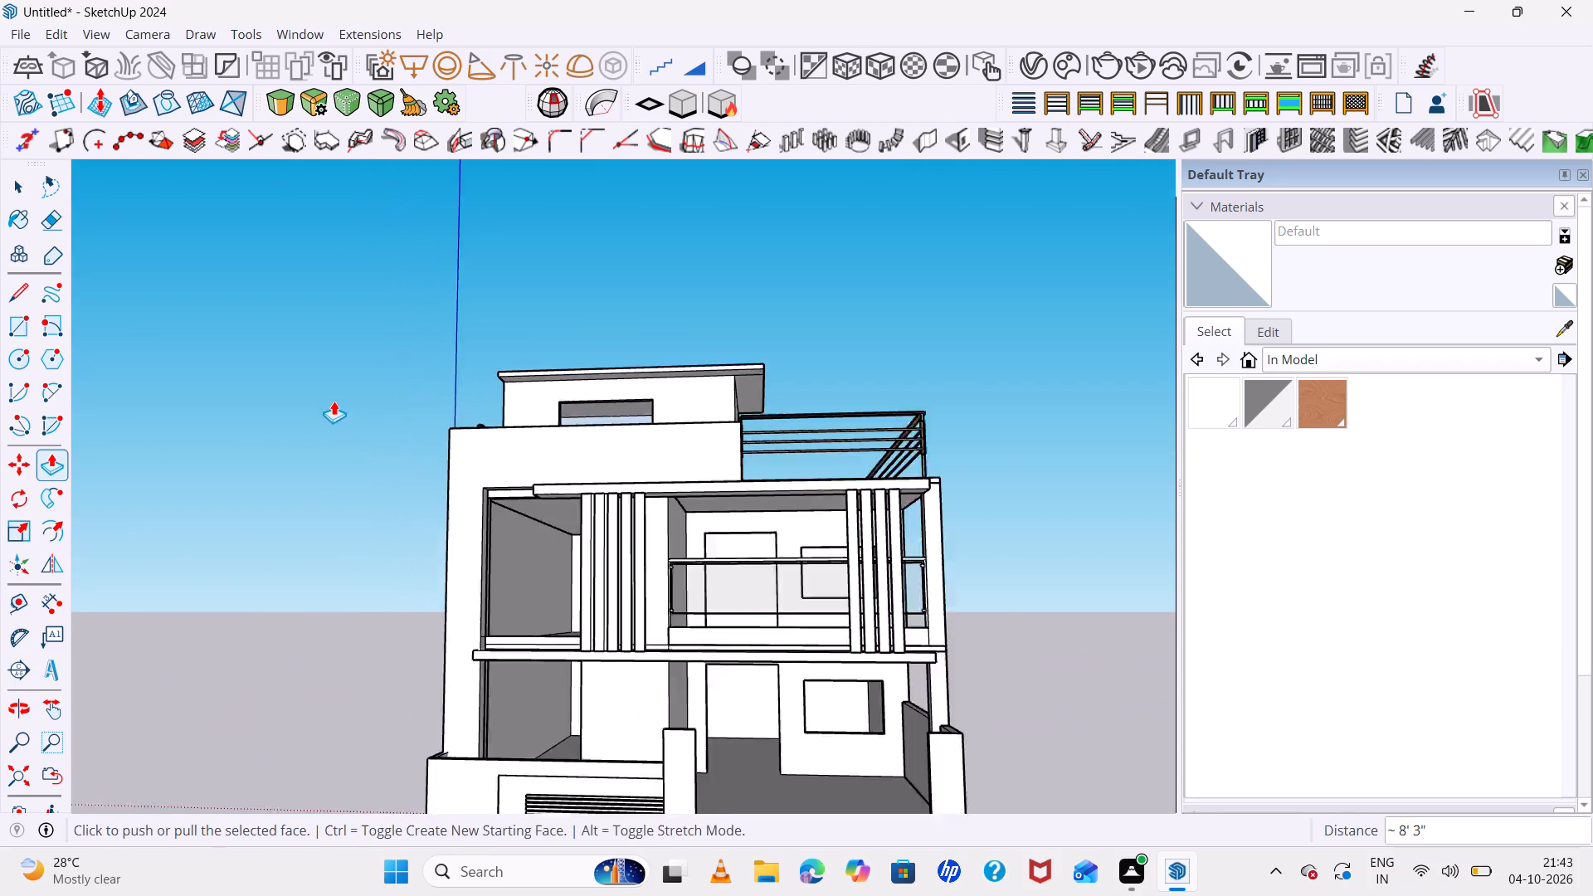
{"action": "scroll", "coordinate": [334, 401], "scroll_direction": "up", "scroll_amount": 1}
{"action": "middle_click_drag", "start_coordinate": [972, 671], "coordinate": [1065, 659]}
{"action": "middle_click", "coordinate": [1065, 659]}
{"action": "key", "text": "space"}
{"action": "scroll", "coordinate": [926, 538], "scroll_direction": "down", "scroll_amount": 5}
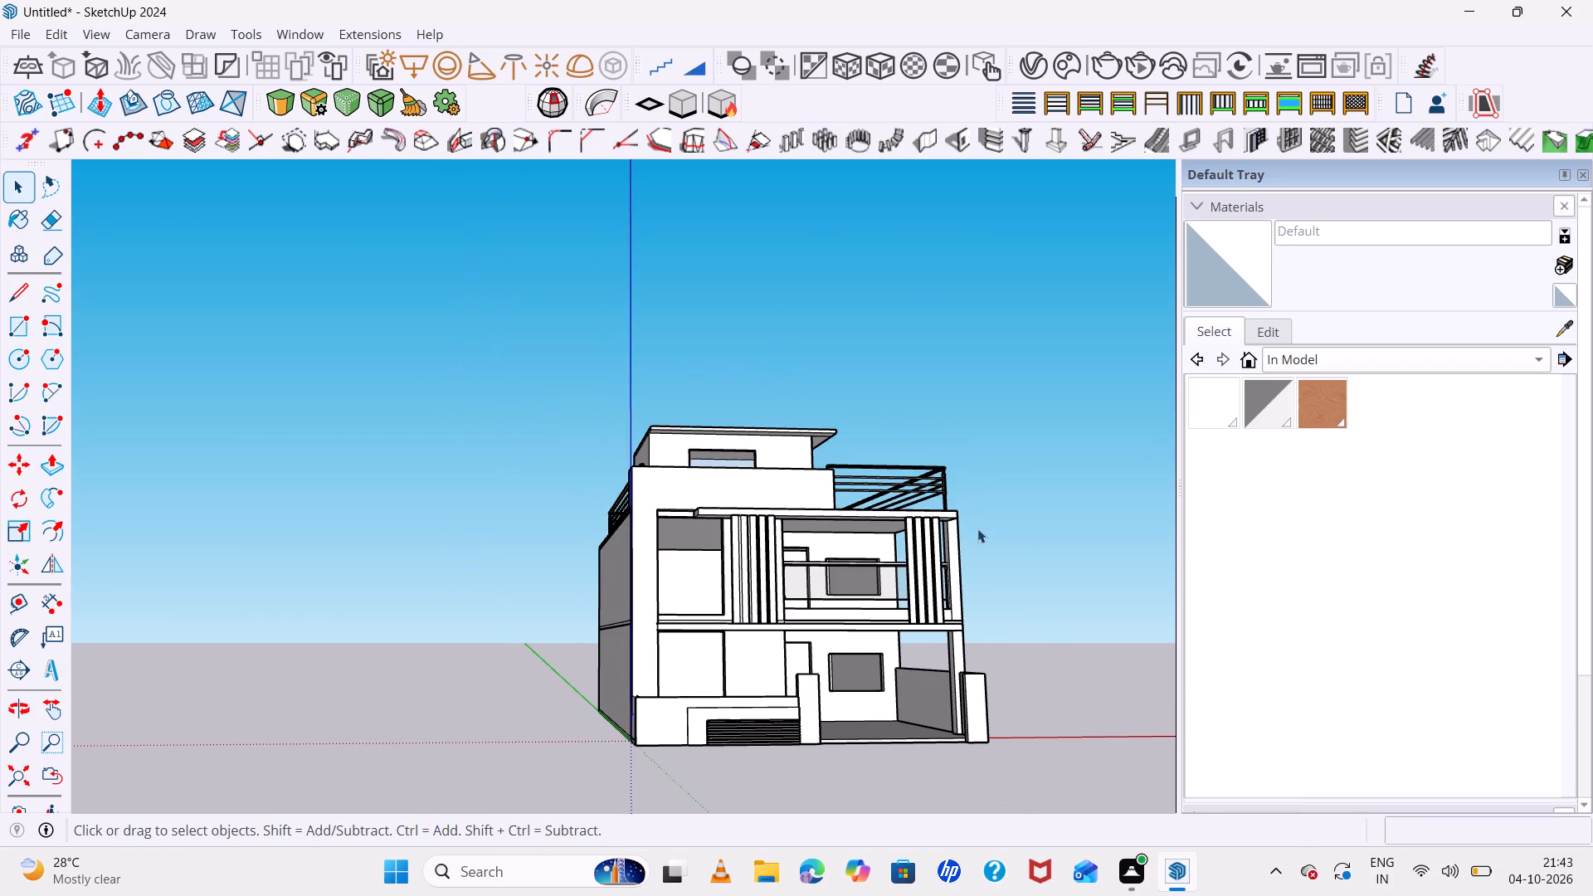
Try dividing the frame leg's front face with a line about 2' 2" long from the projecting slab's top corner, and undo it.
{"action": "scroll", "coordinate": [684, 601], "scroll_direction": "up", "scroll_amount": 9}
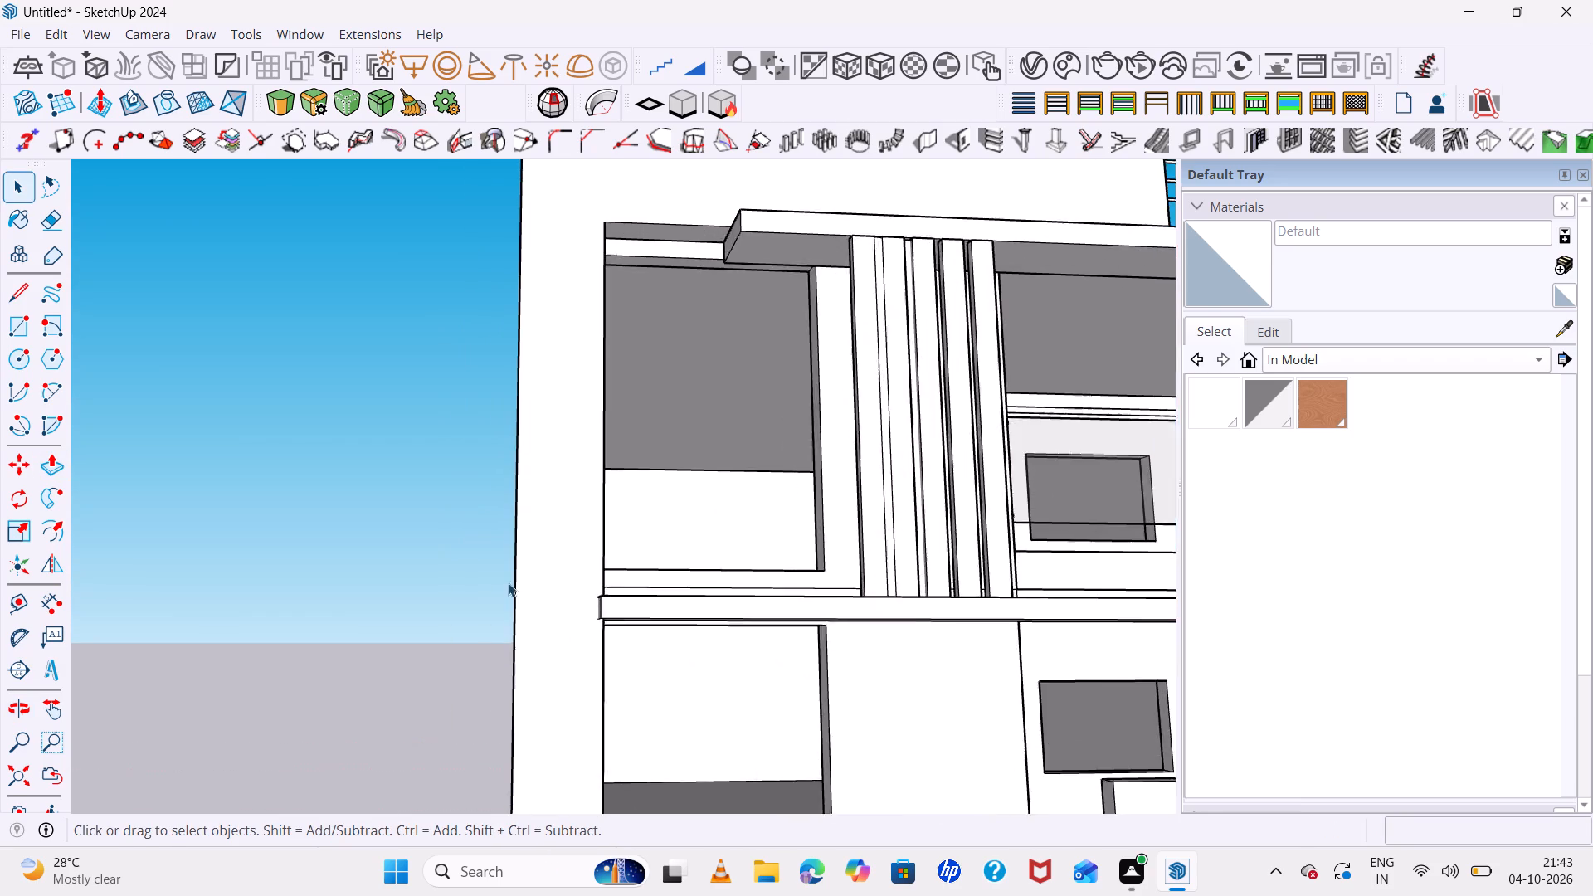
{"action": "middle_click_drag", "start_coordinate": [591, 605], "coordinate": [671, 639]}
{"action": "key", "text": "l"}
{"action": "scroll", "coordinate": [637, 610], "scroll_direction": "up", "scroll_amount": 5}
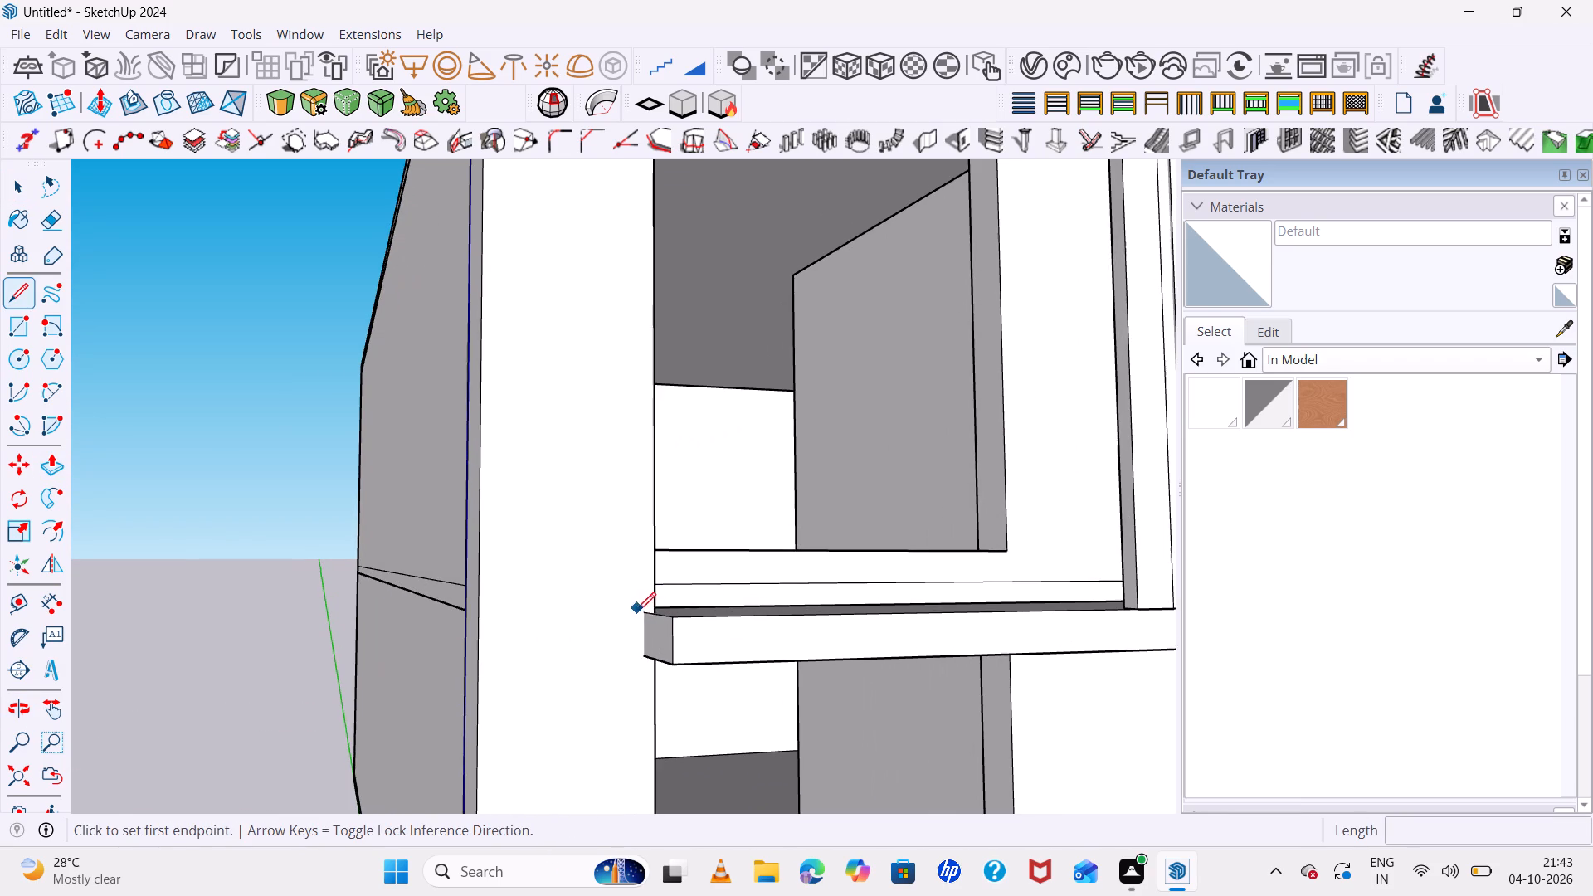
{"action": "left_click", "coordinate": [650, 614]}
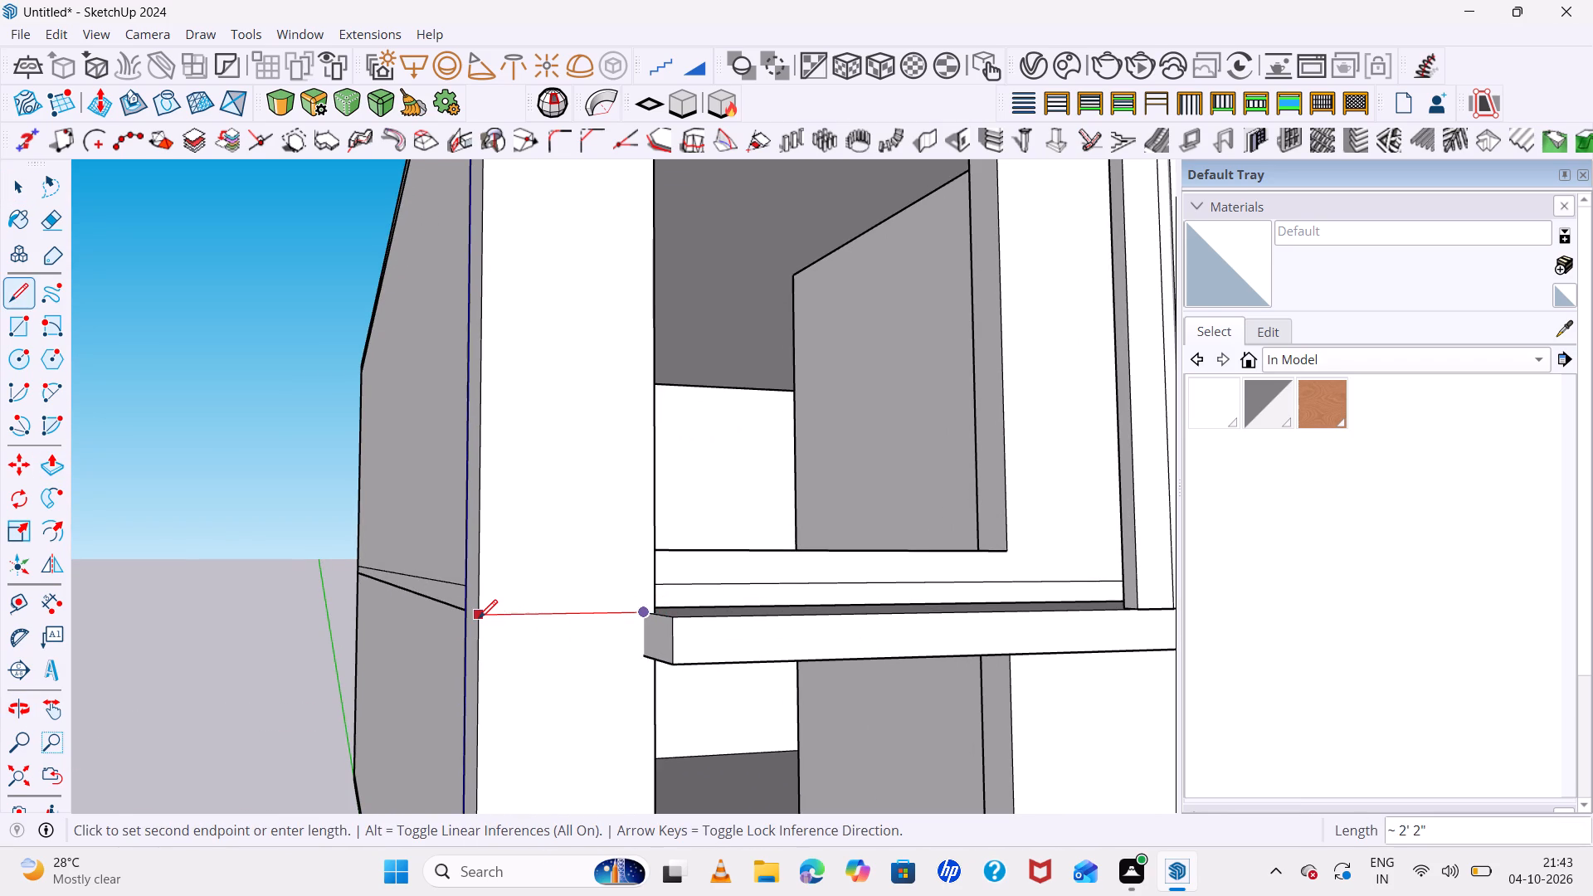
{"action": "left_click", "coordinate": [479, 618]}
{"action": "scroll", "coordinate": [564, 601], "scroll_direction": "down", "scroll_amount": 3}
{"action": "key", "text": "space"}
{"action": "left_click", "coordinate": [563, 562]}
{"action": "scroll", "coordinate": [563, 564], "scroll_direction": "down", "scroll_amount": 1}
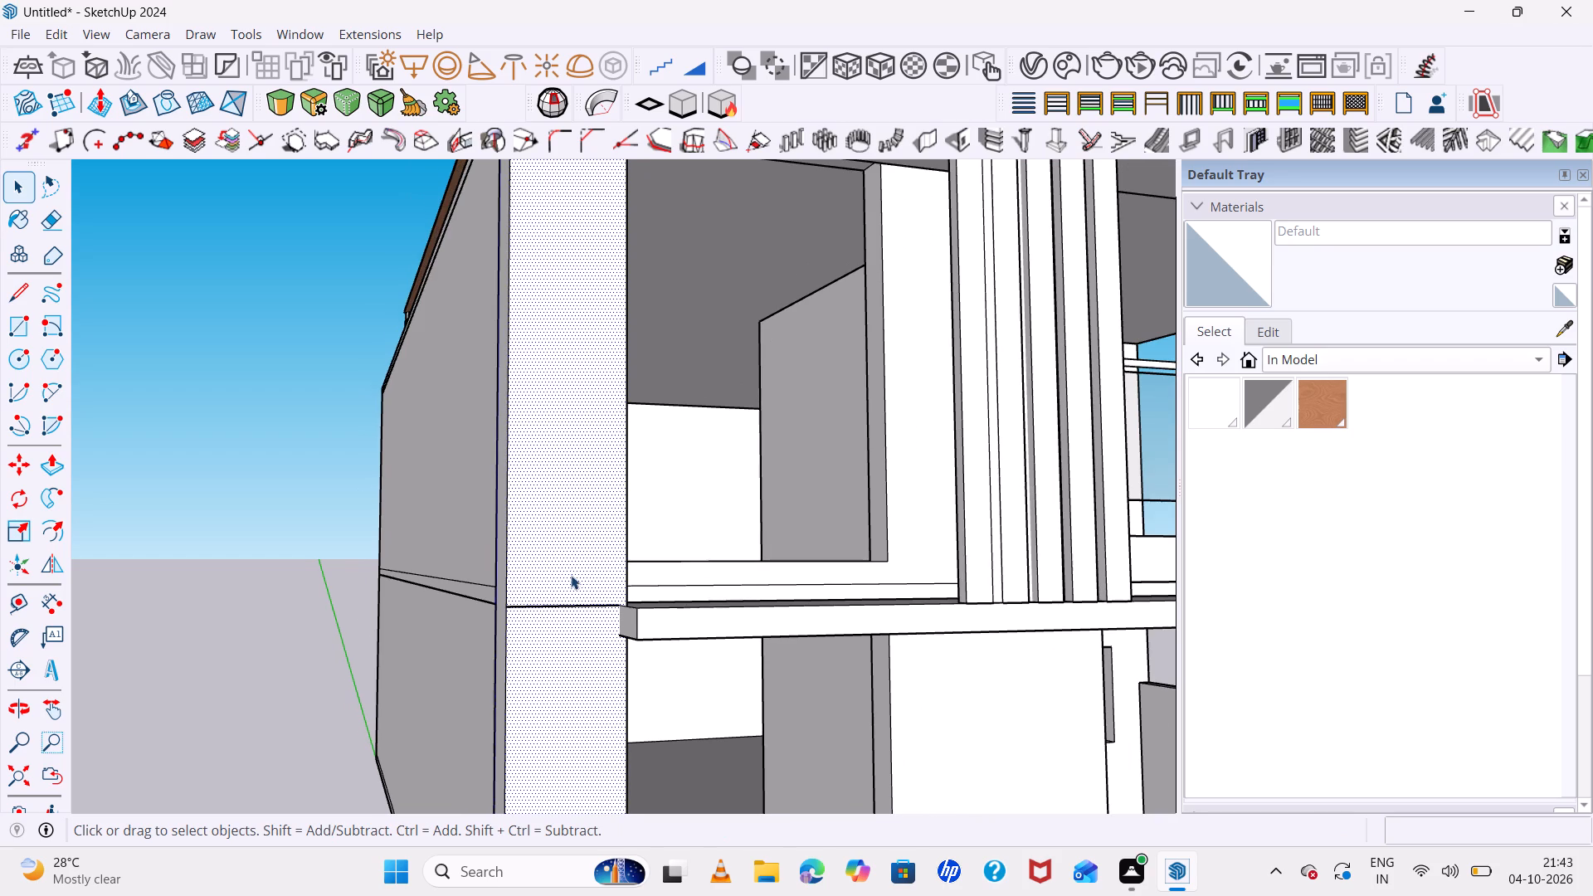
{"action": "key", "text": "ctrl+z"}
Draw a line about 2' 4" long across the frame leg's front face at slab-top level, from inner to outer edge.
{"action": "middle_click_drag", "start_coordinate": [655, 643], "coordinate": [748, 653]}
{"action": "scroll", "coordinate": [647, 619], "scroll_direction": "up", "scroll_amount": 3}
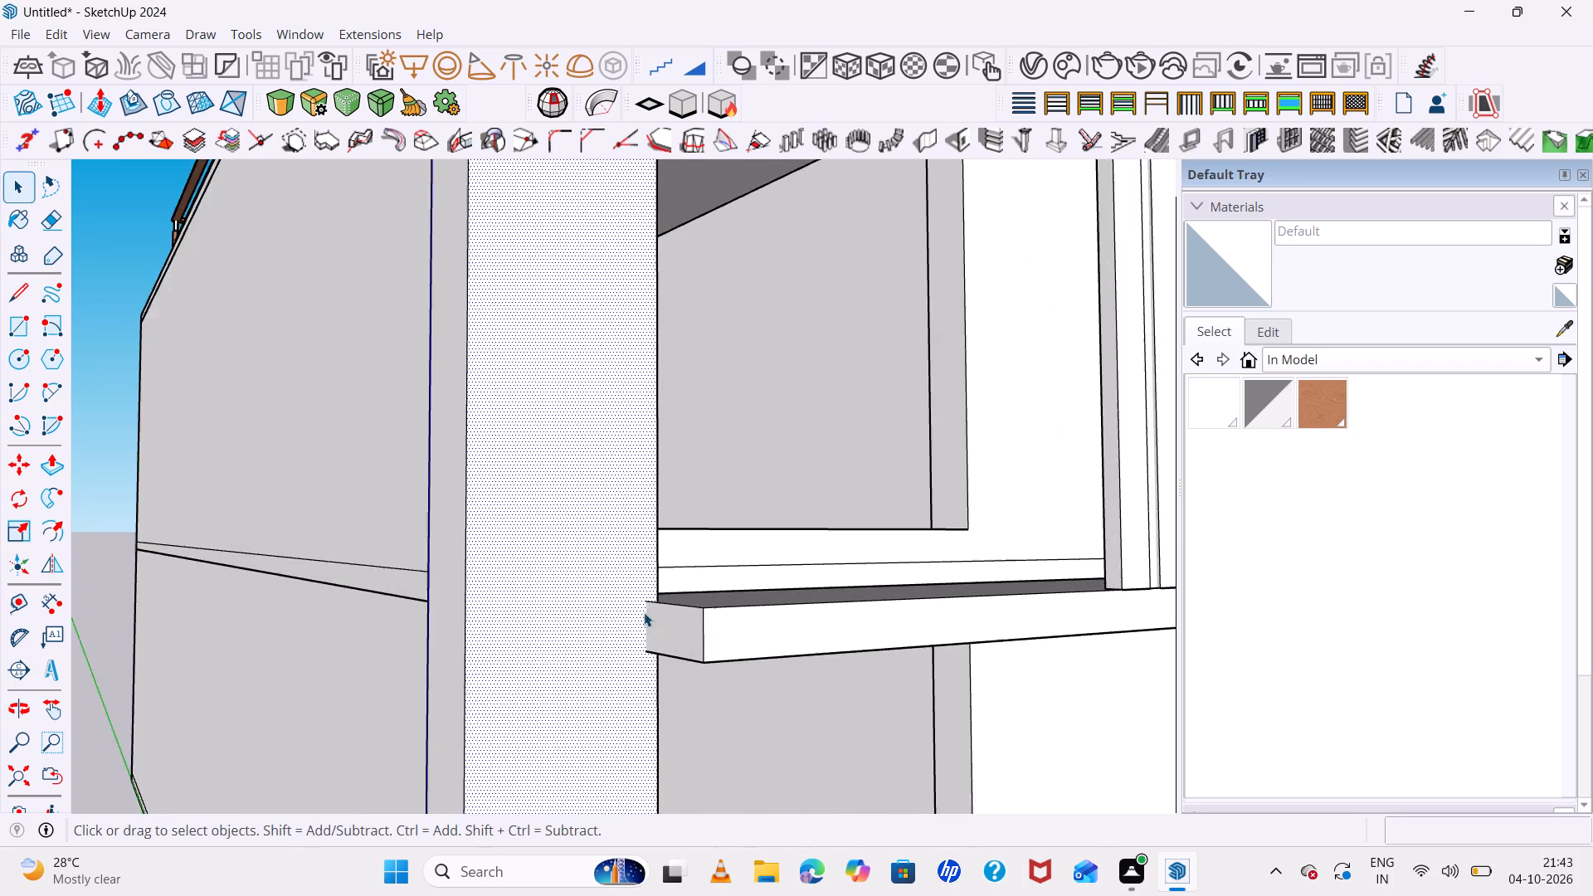
{"action": "scroll", "coordinate": [644, 612], "scroll_direction": "up", "scroll_amount": 10}
{"action": "middle_click_drag", "start_coordinate": [670, 624], "coordinate": [663, 722]}
{"action": "scroll", "coordinate": [664, 621], "scroll_direction": "up", "scroll_amount": 6}
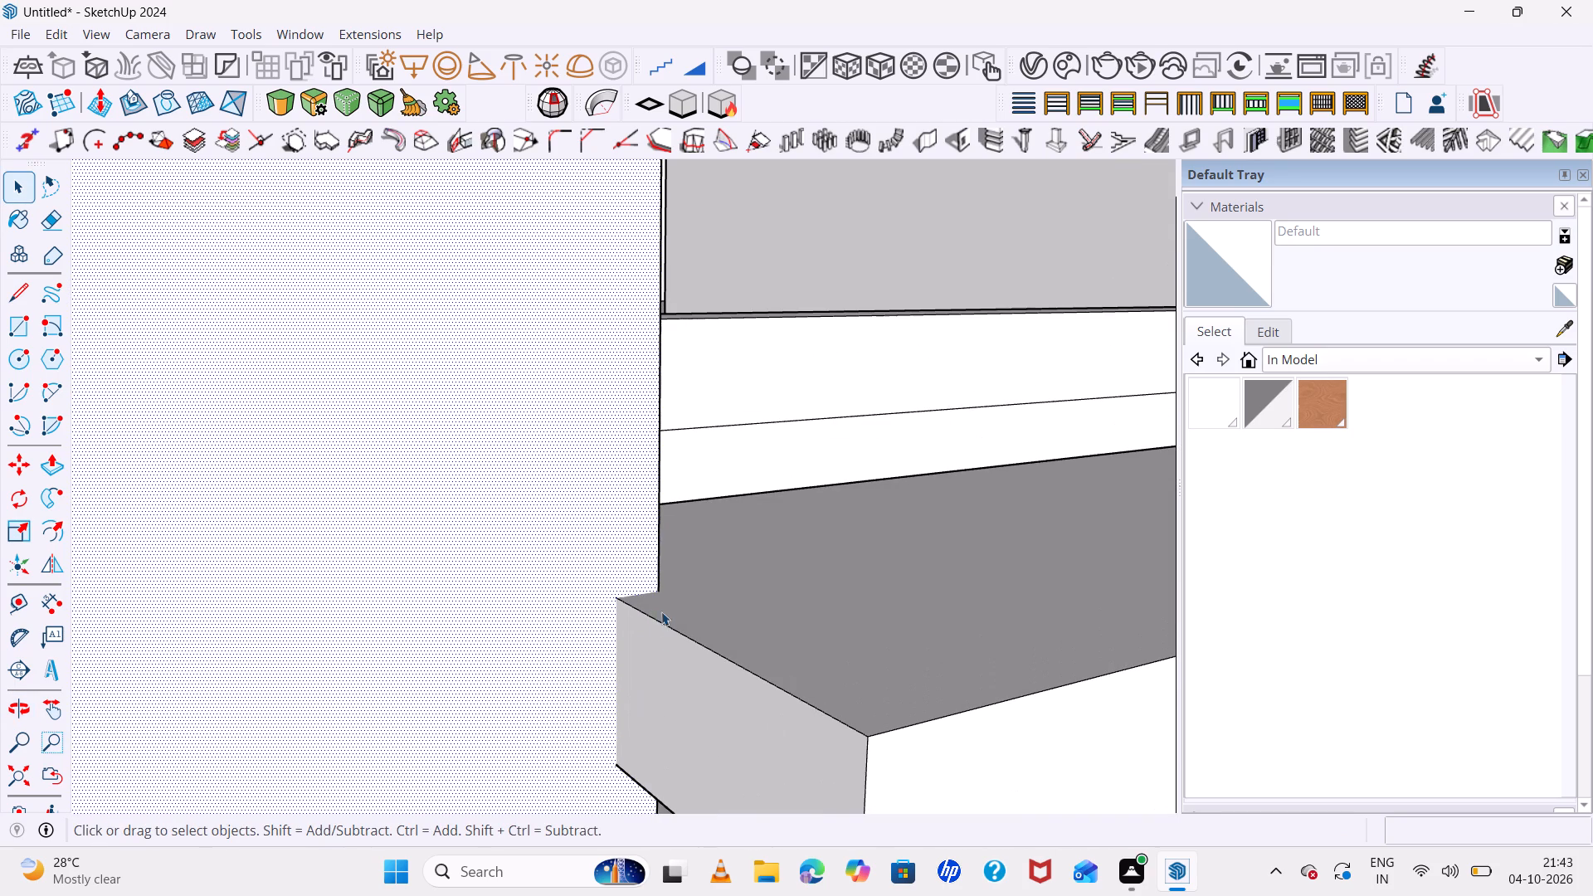
{"action": "key", "text": "comma"}
{"action": "key", "text": "l"}
{"action": "scroll", "coordinate": [650, 601], "scroll_direction": "up", "scroll_amount": 5}
{"action": "double_click", "coordinate": [661, 582]}
{"action": "scroll", "coordinate": [460, 613], "scroll_direction": "down", "scroll_amount": 7}
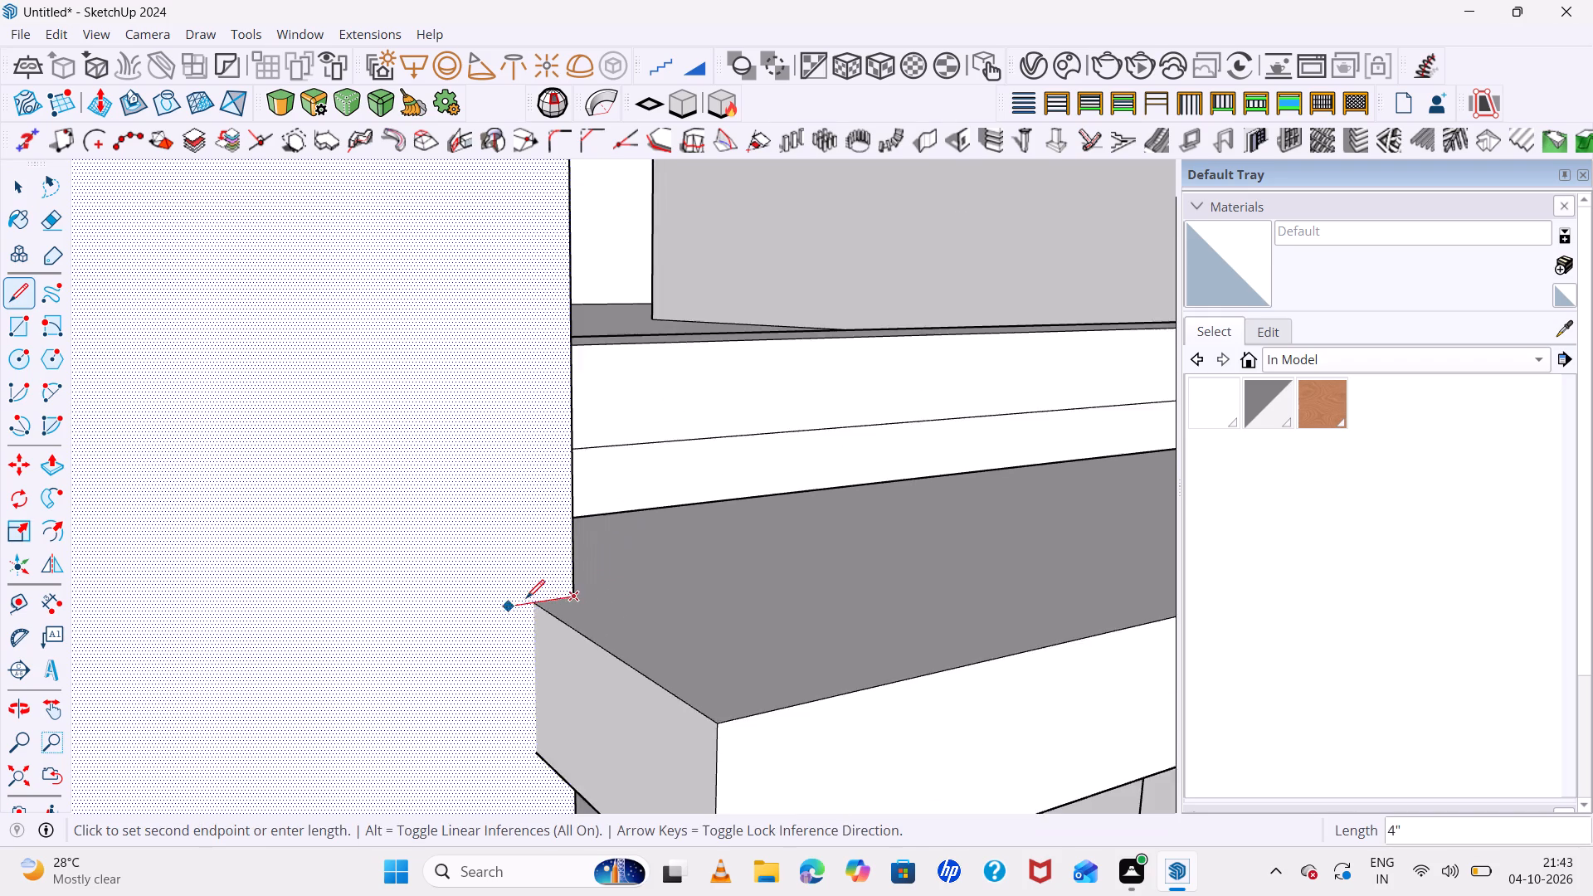
{"action": "scroll", "coordinate": [527, 597], "scroll_direction": "down", "scroll_amount": 9}
{"action": "left_click", "coordinate": [251, 643]}
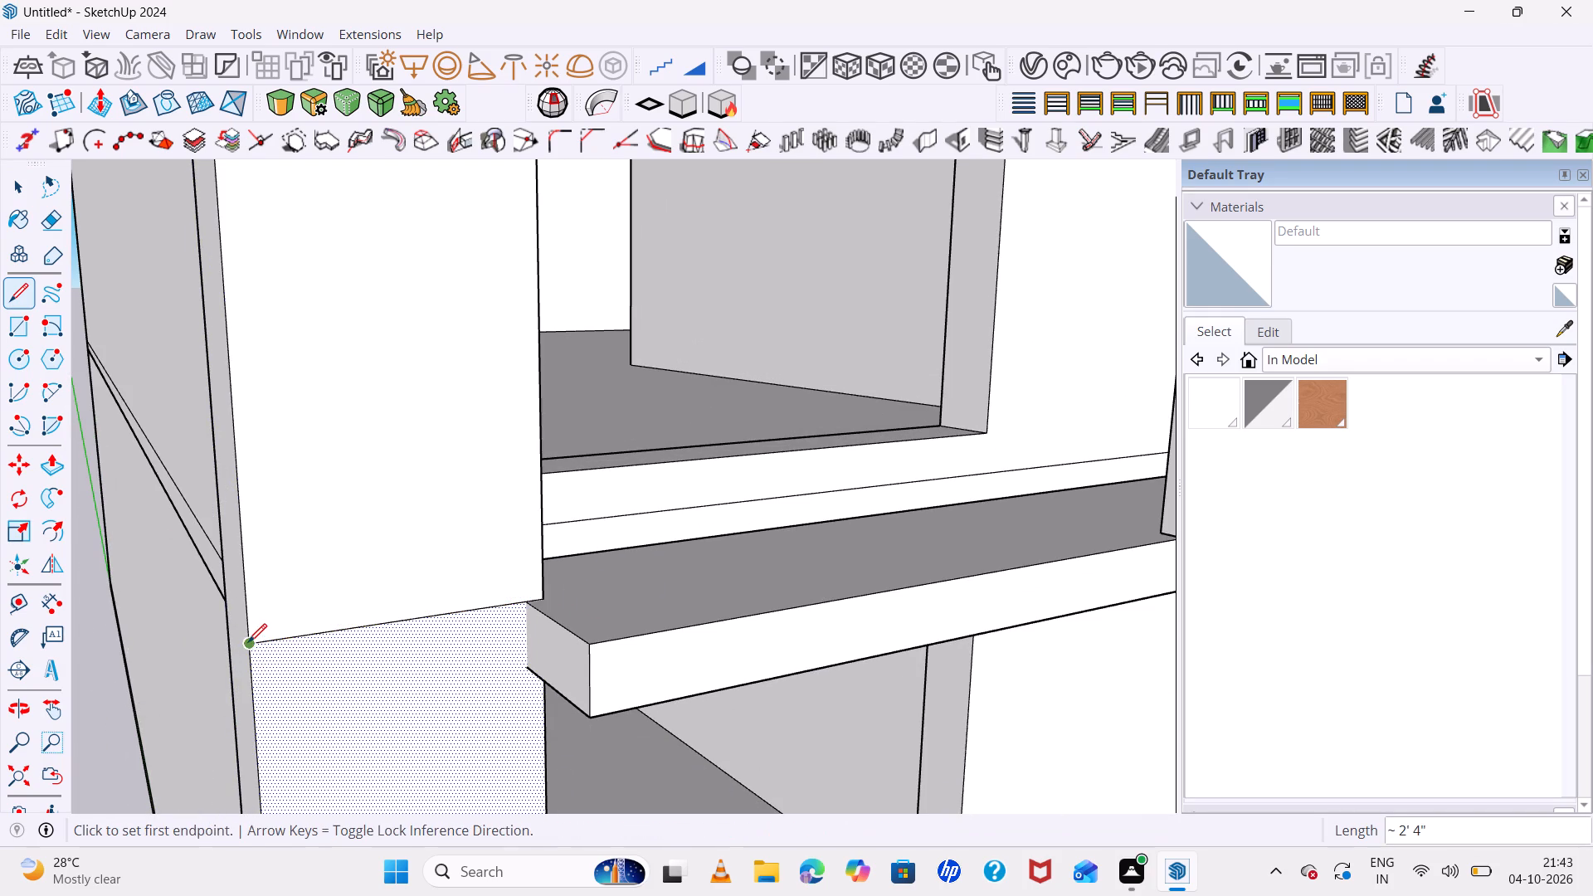
Paint the front face of the projecting facade frame, above the dividing line, with Cladding Siding Tan from Brick, Cladding and Siding.
{"action": "scroll", "coordinate": [452, 573], "scroll_direction": "down", "scroll_amount": 14}
{"action": "middle_click_drag", "start_coordinate": [836, 587], "coordinate": [650, 521]}
{"action": "middle_click", "coordinate": [650, 521]}
{"action": "scroll", "coordinate": [650, 522], "scroll_direction": "up", "scroll_amount": 1}
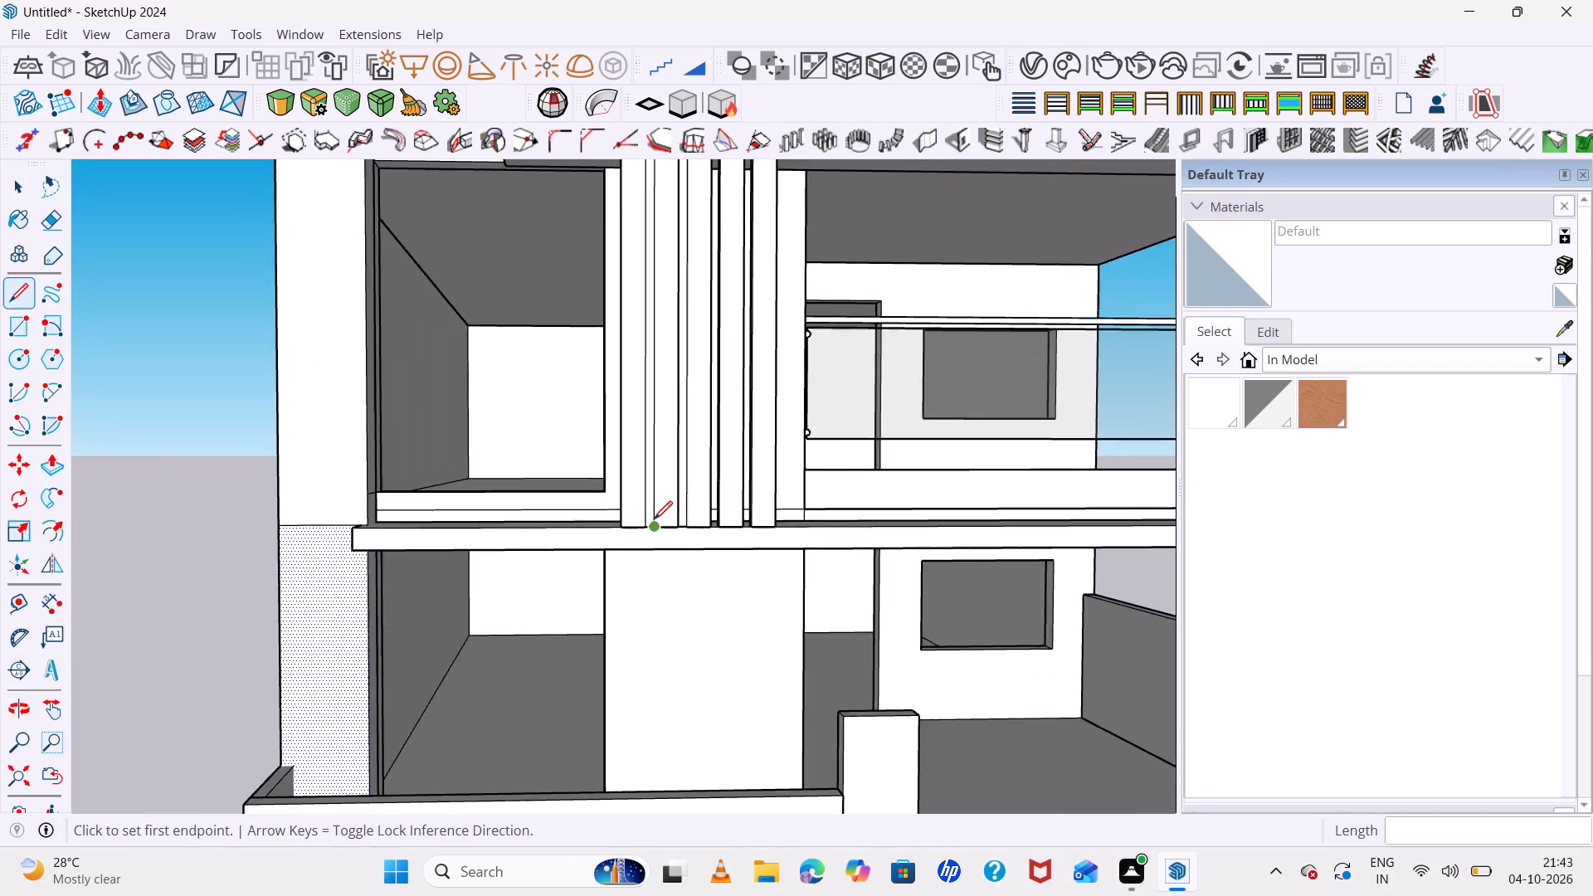
{"action": "scroll", "coordinate": [654, 518], "scroll_direction": "down", "scroll_amount": 7}
{"action": "left_click", "coordinate": [1359, 360]}
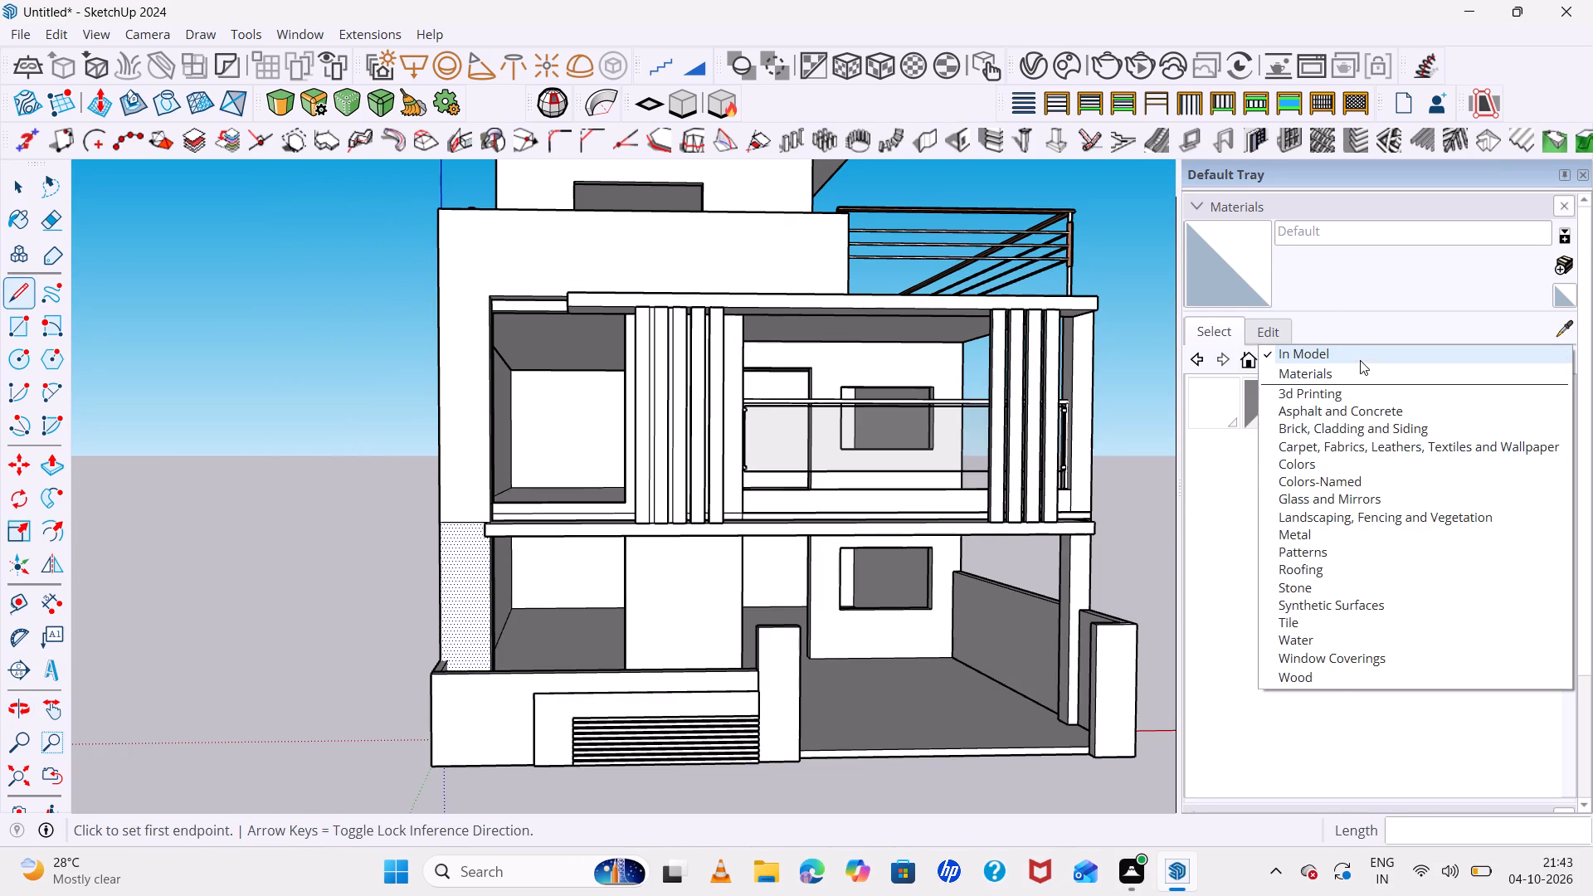
{"action": "left_click", "coordinate": [1334, 685]}
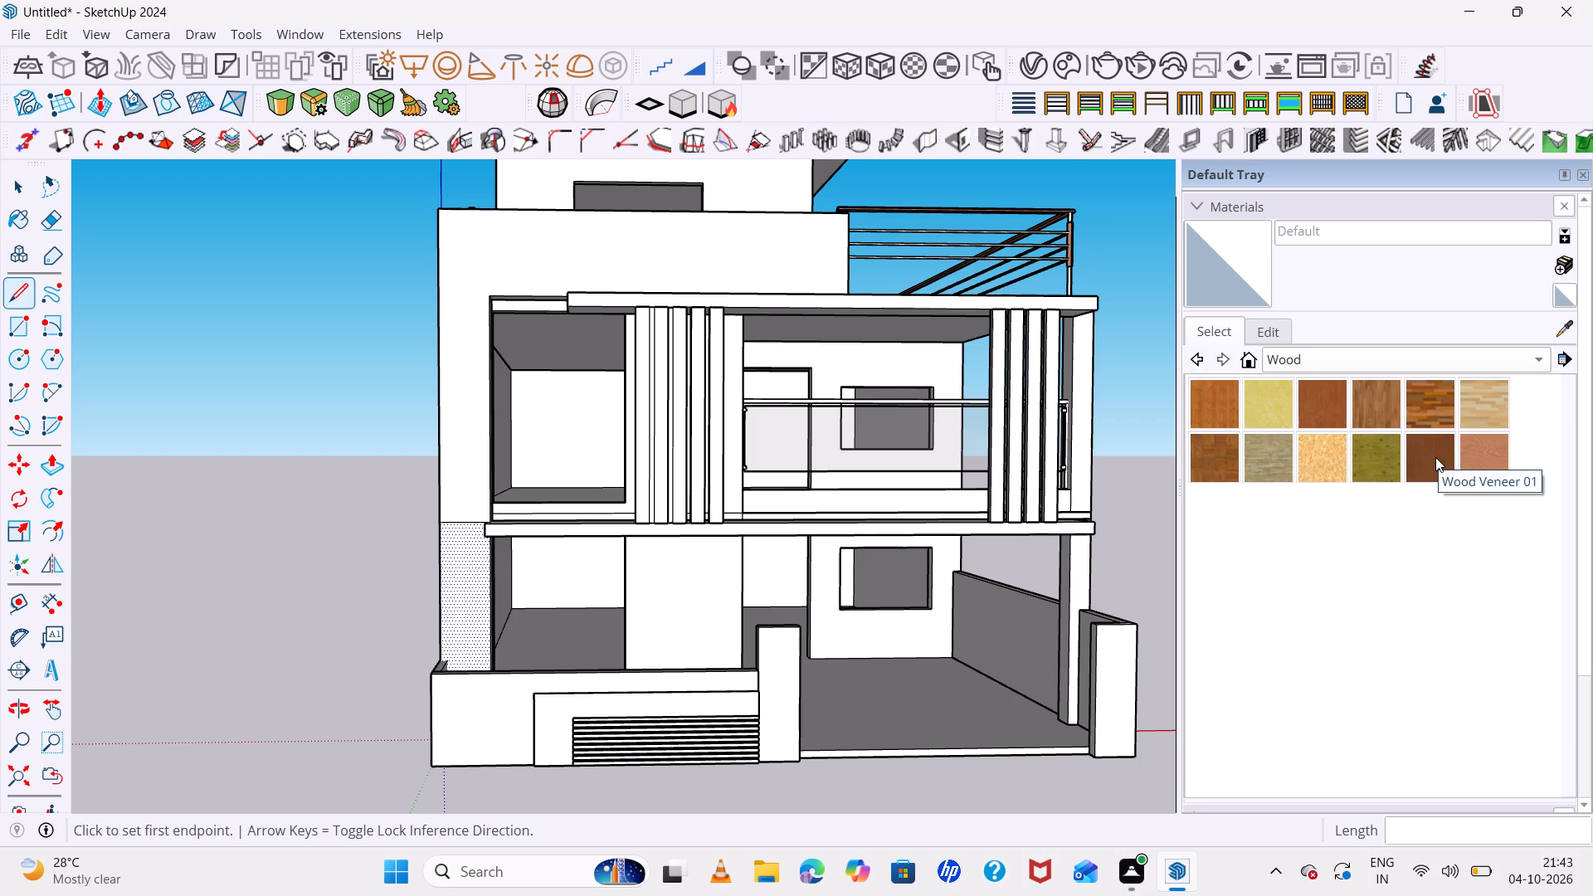
{"action": "left_click", "coordinate": [1401, 361]}
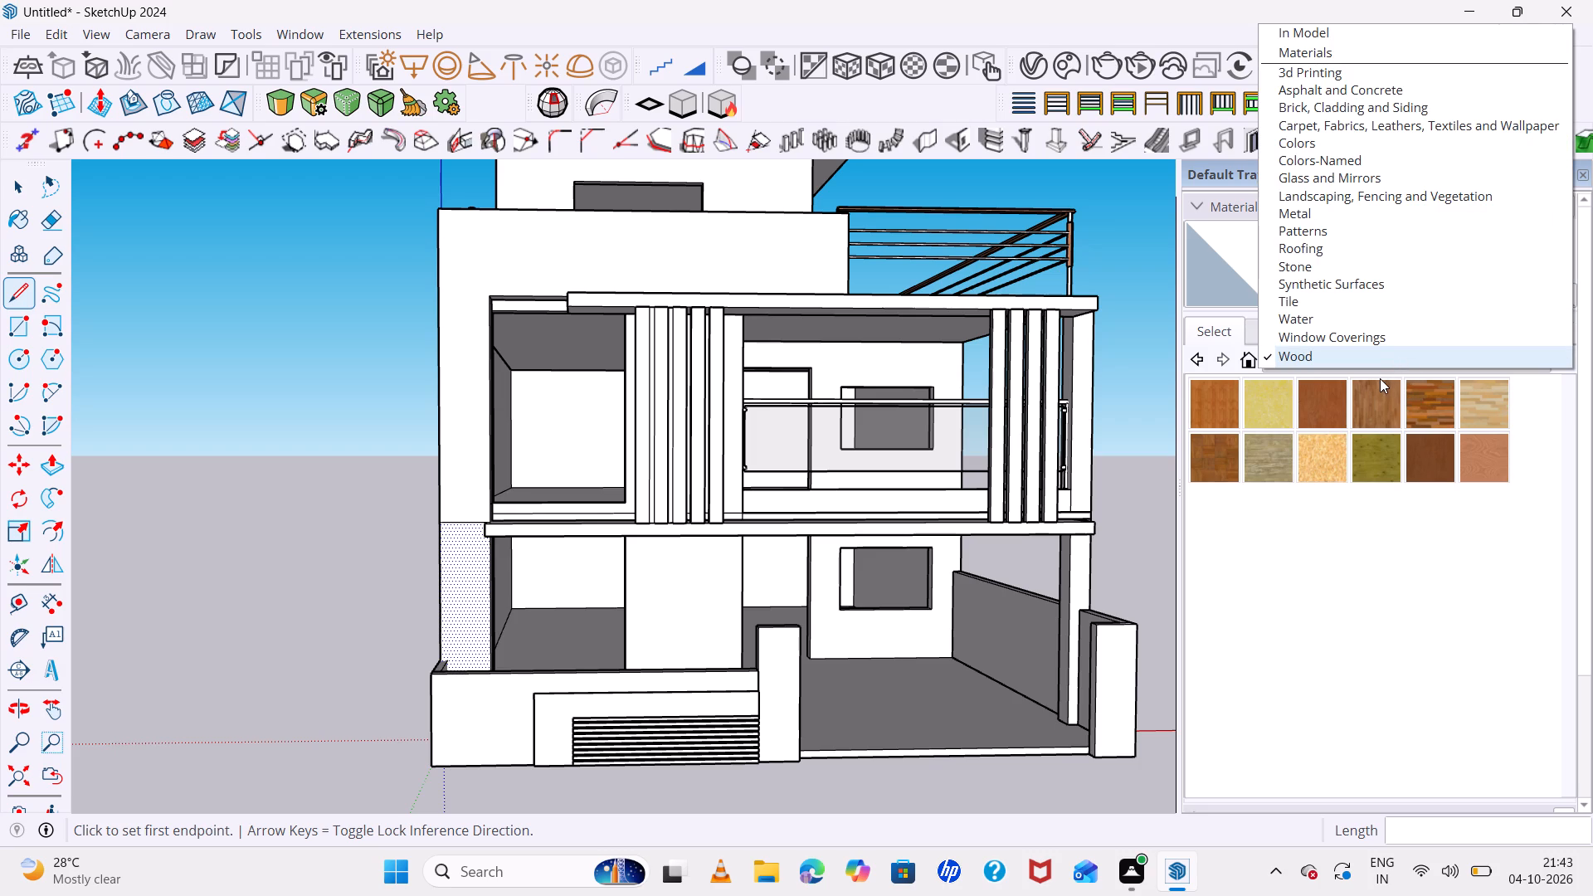
{"action": "left_click", "coordinate": [1352, 113]}
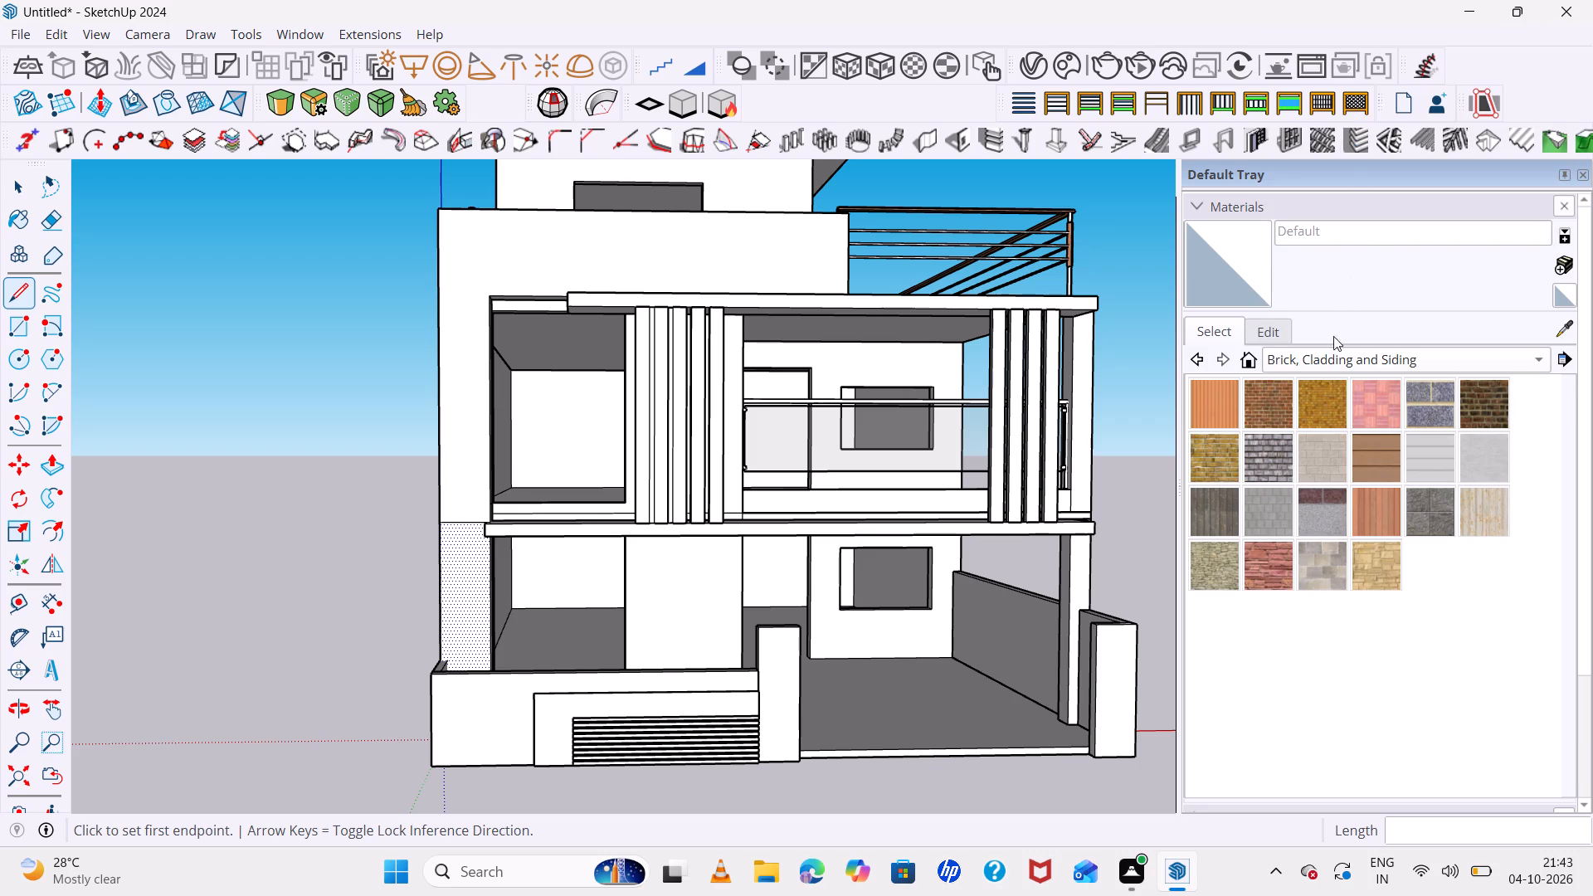
{"action": "left_click", "coordinate": [1372, 466]}
{"action": "left_click", "coordinate": [490, 249]}
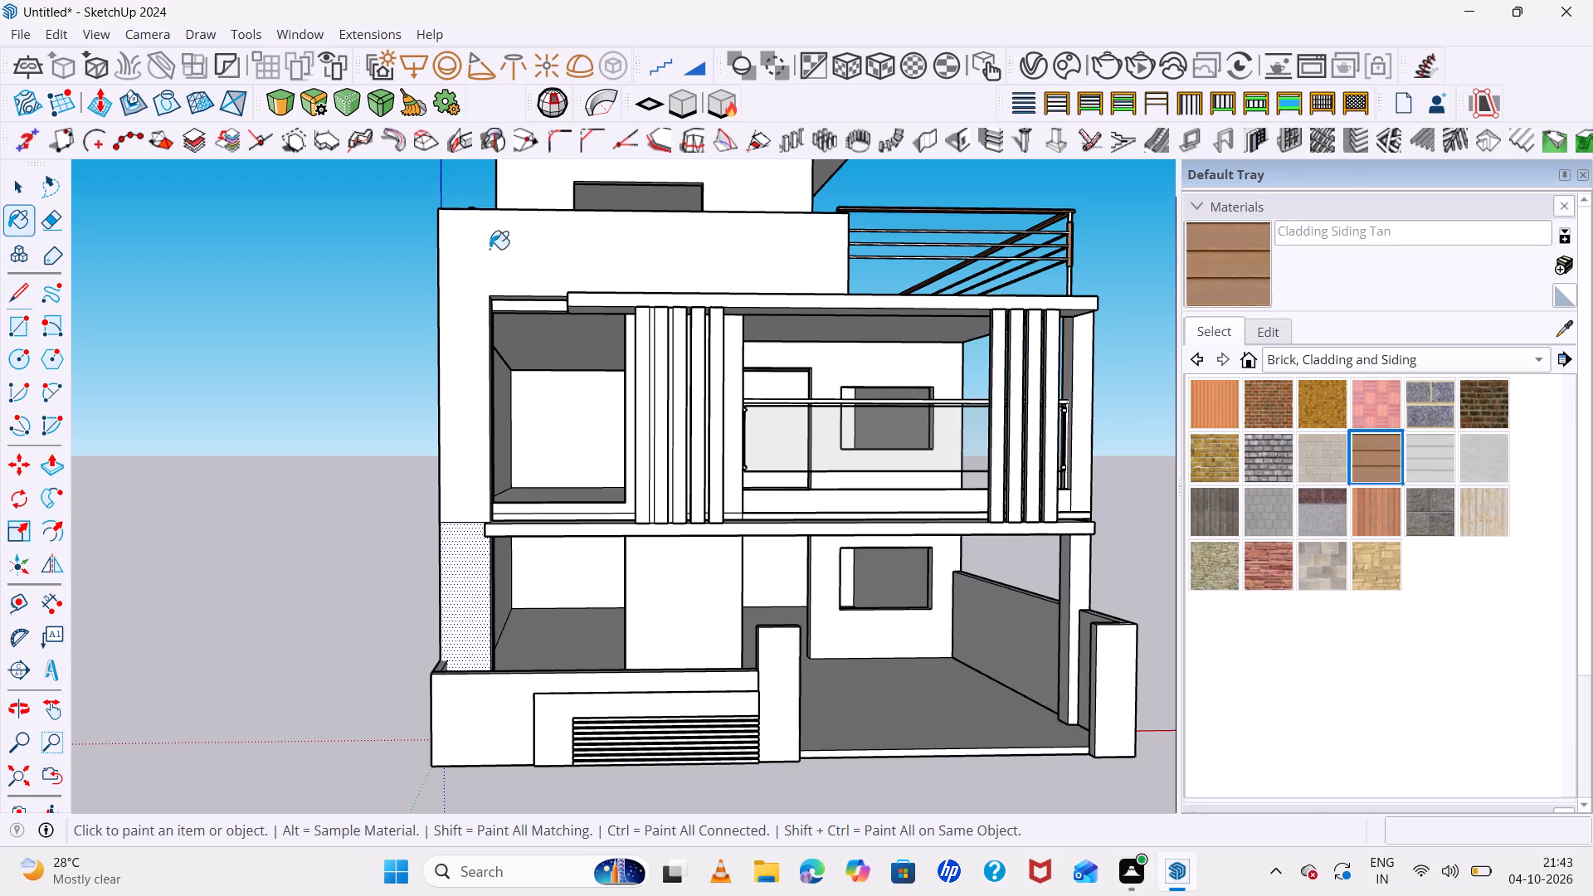
Delete the stray edge dividing the underside of the top roof slab at the corner of the rooftop room.
{"action": "middle_click_drag", "start_coordinate": [658, 395], "coordinate": [618, 470]}
{"action": "scroll", "coordinate": [626, 455], "scroll_direction": "down", "scroll_amount": 7}
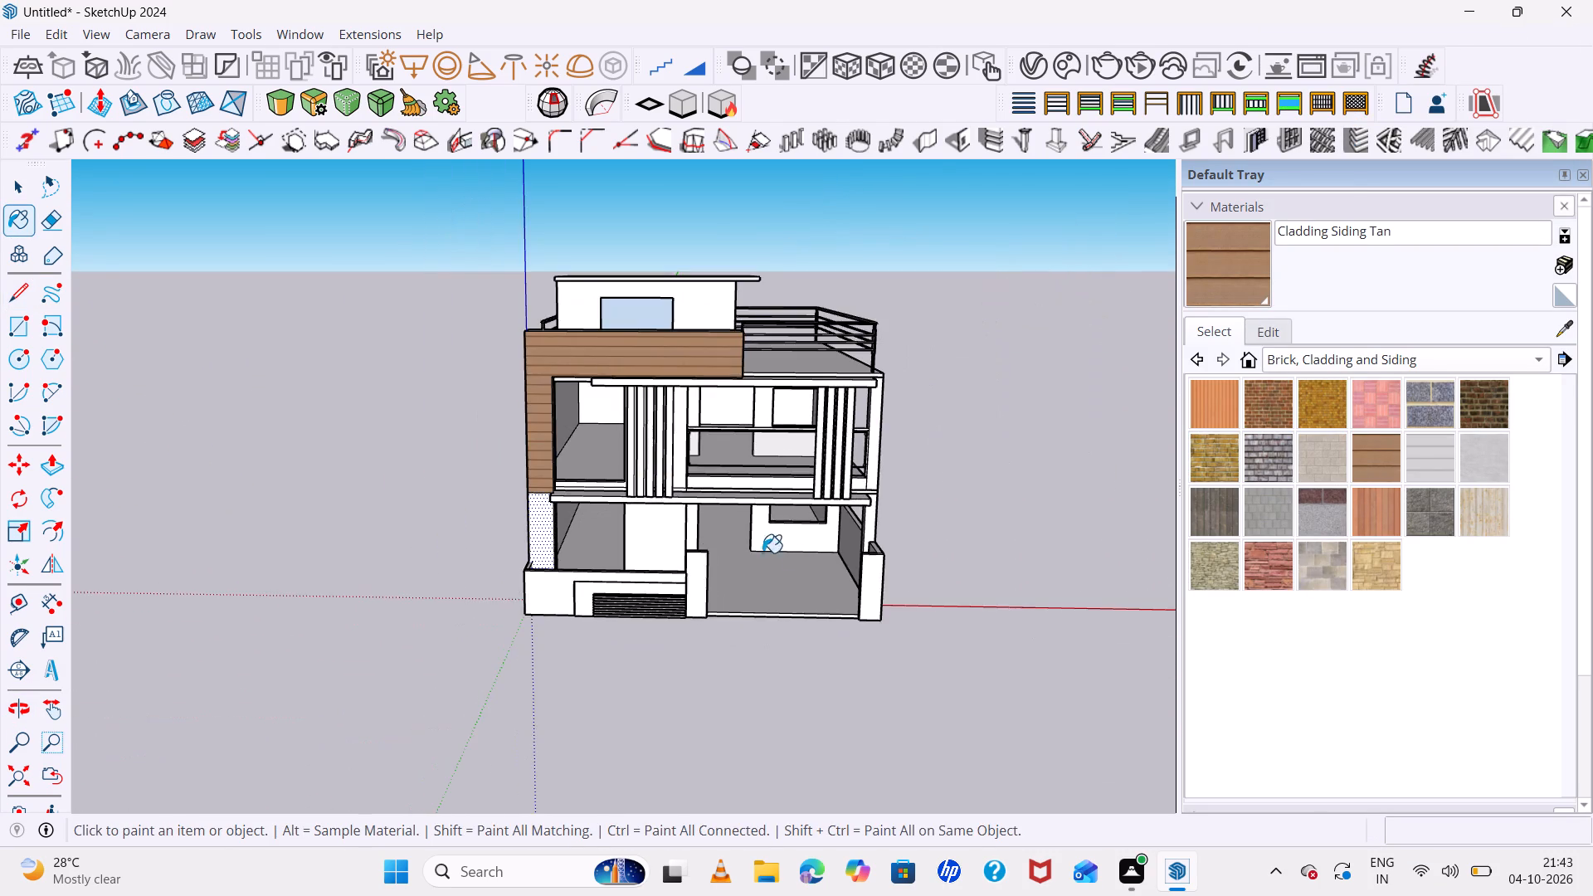
{"action": "middle_click_drag", "start_coordinate": [957, 567], "coordinate": [985, 478]}
{"action": "middle_click", "coordinate": [985, 478]}
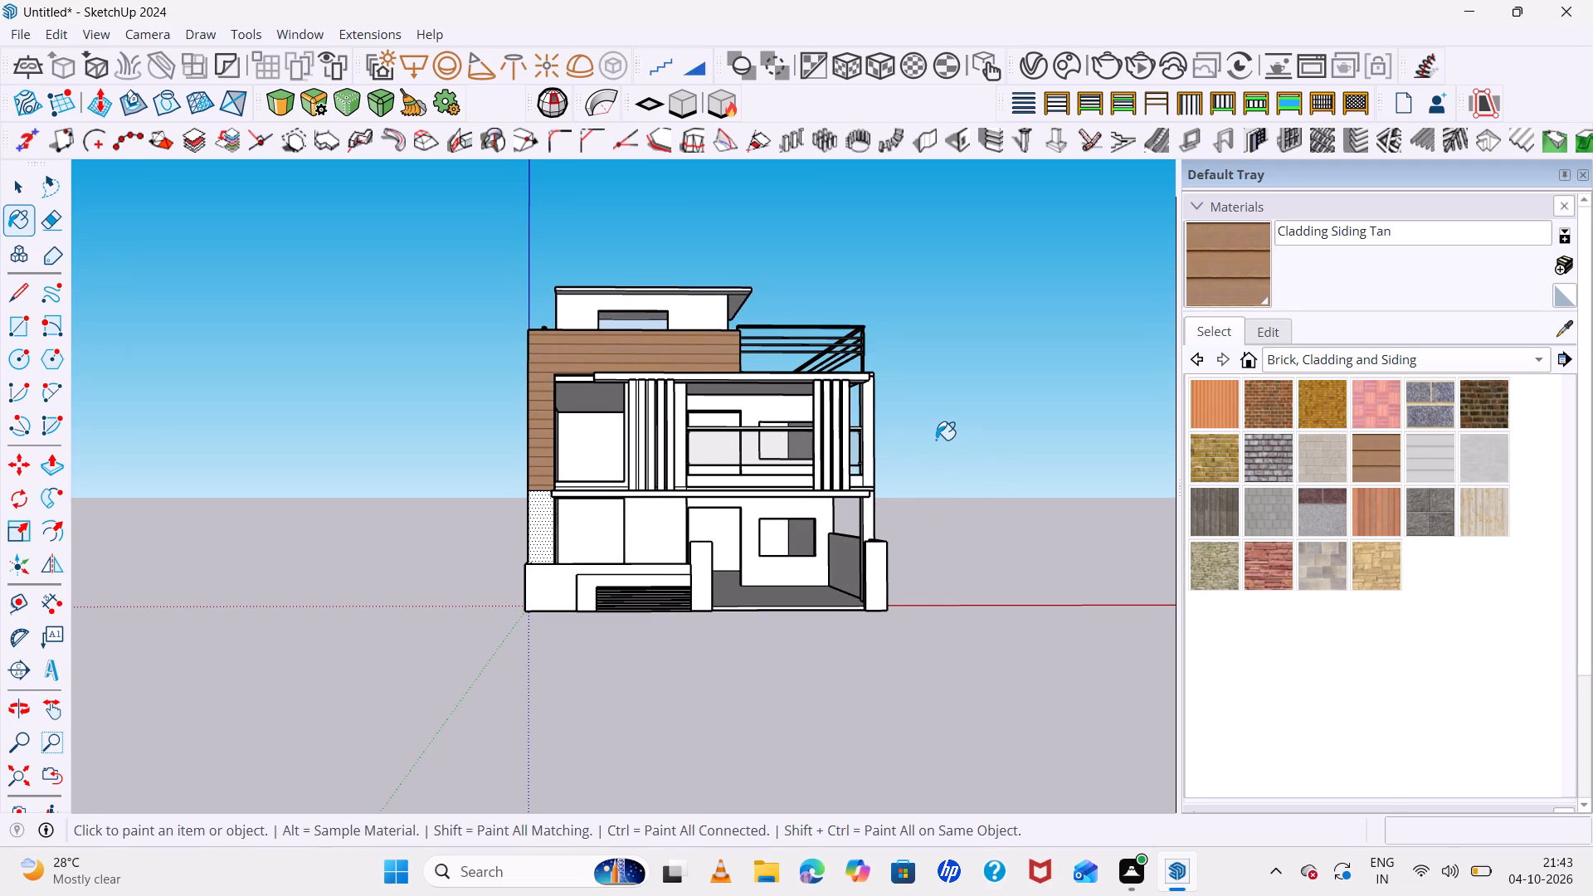
{"action": "middle_click_drag", "start_coordinate": [955, 460], "coordinate": [1066, 466]}
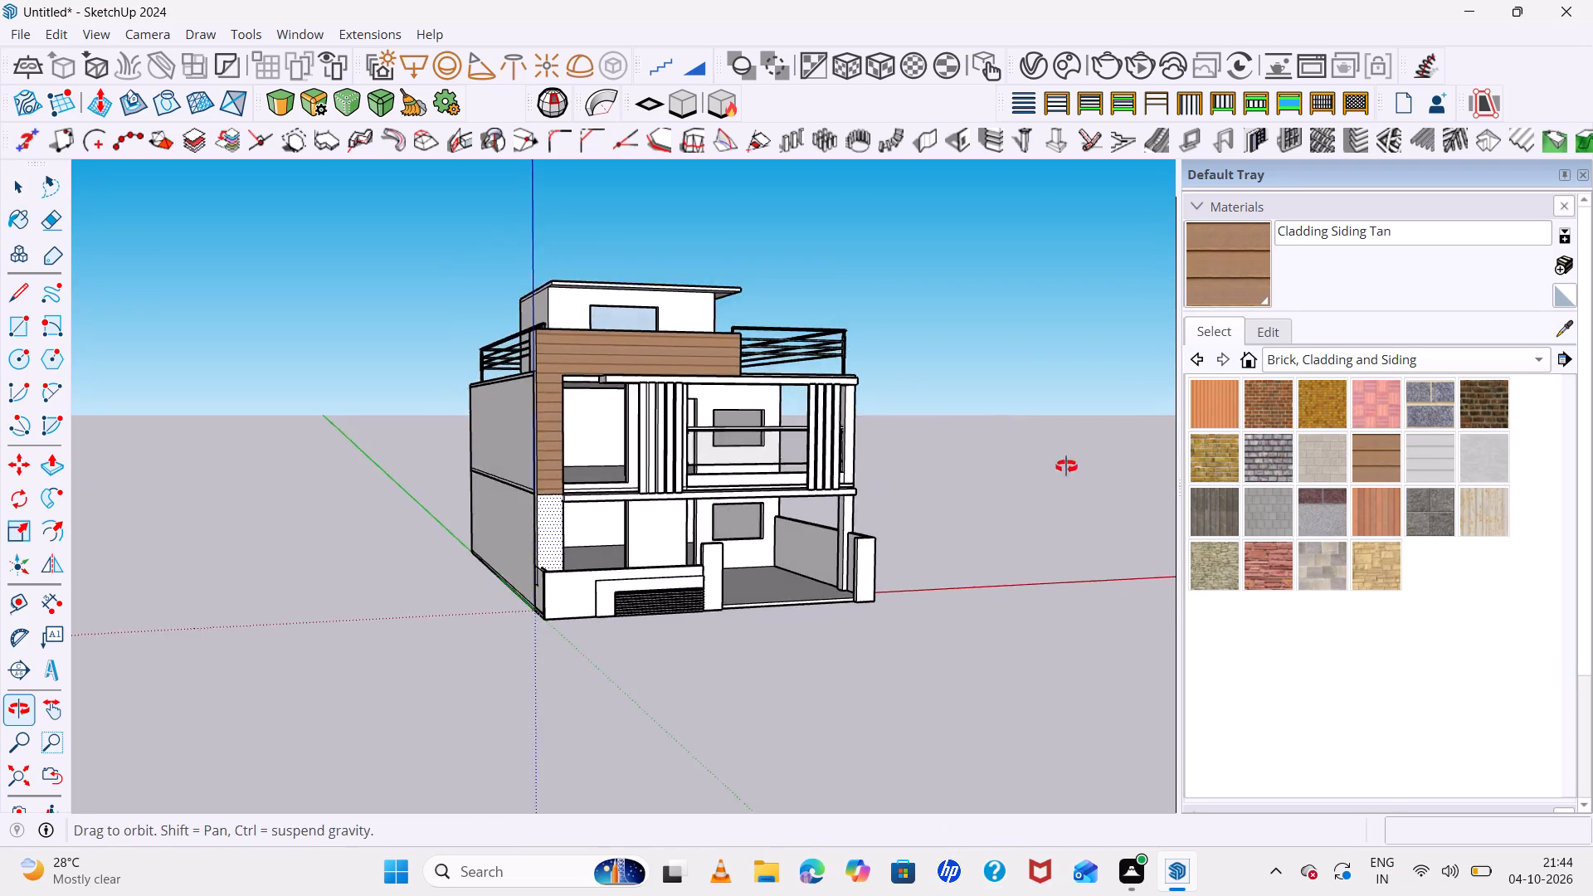
{"action": "middle_click_drag", "start_coordinate": [1066, 466], "coordinate": [861, 337]}
{"action": "middle_click", "coordinate": [854, 337]}
{"action": "scroll", "coordinate": [685, 289], "scroll_direction": "up", "scroll_amount": 11}
{"action": "middle_click_drag", "start_coordinate": [894, 380], "coordinate": [1004, 448]}
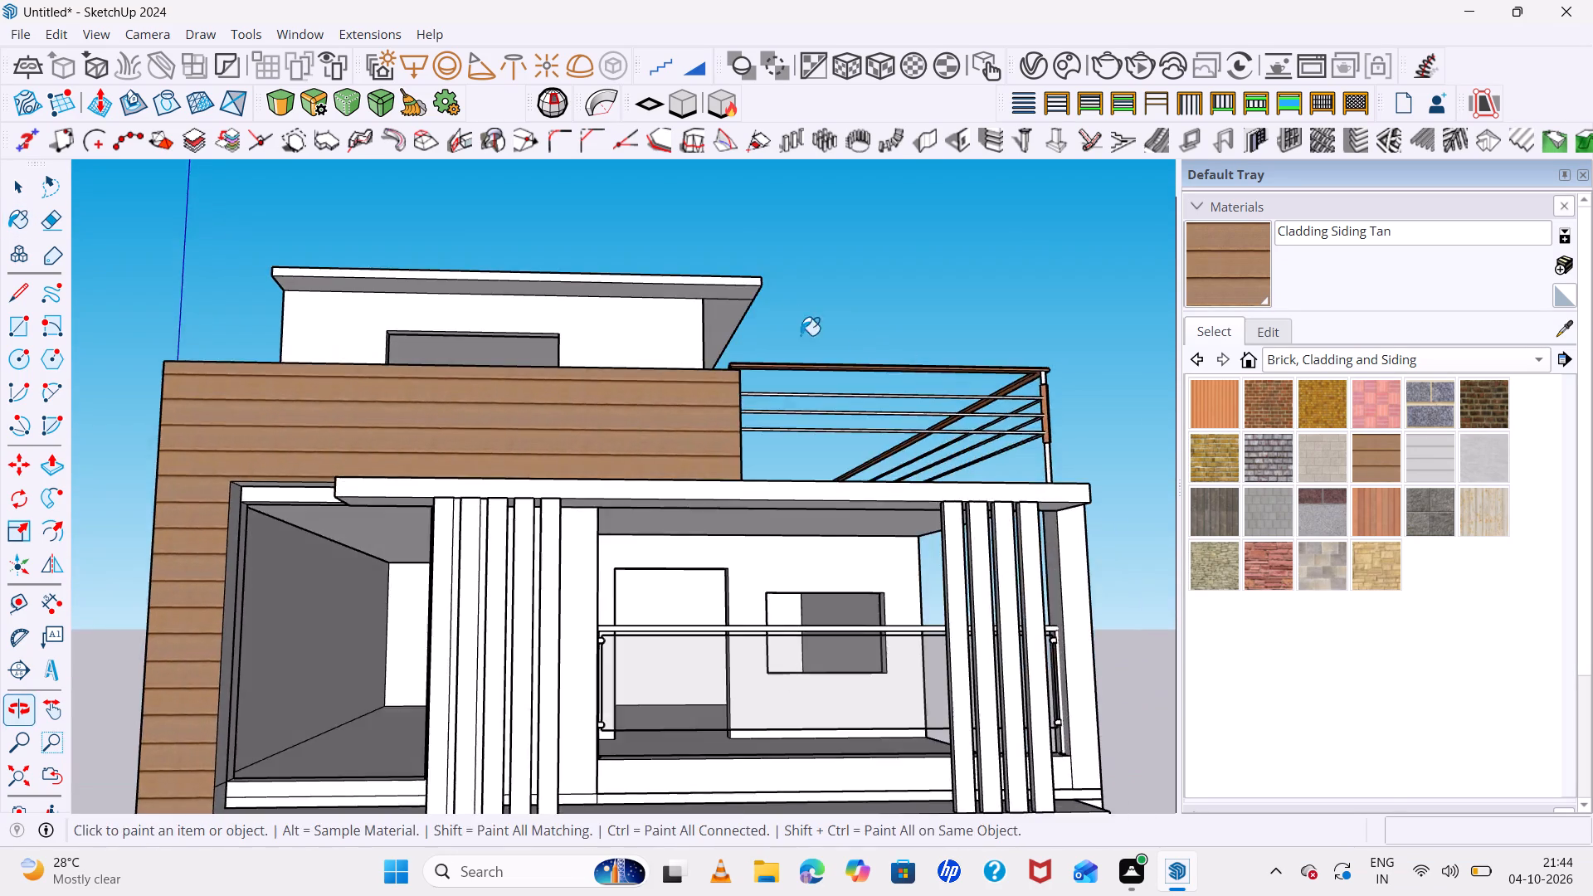
{"action": "scroll", "coordinate": [760, 311], "scroll_direction": "up", "scroll_amount": 6}
{"action": "key", "text": "space"}
{"action": "left_click", "coordinate": [723, 290]}
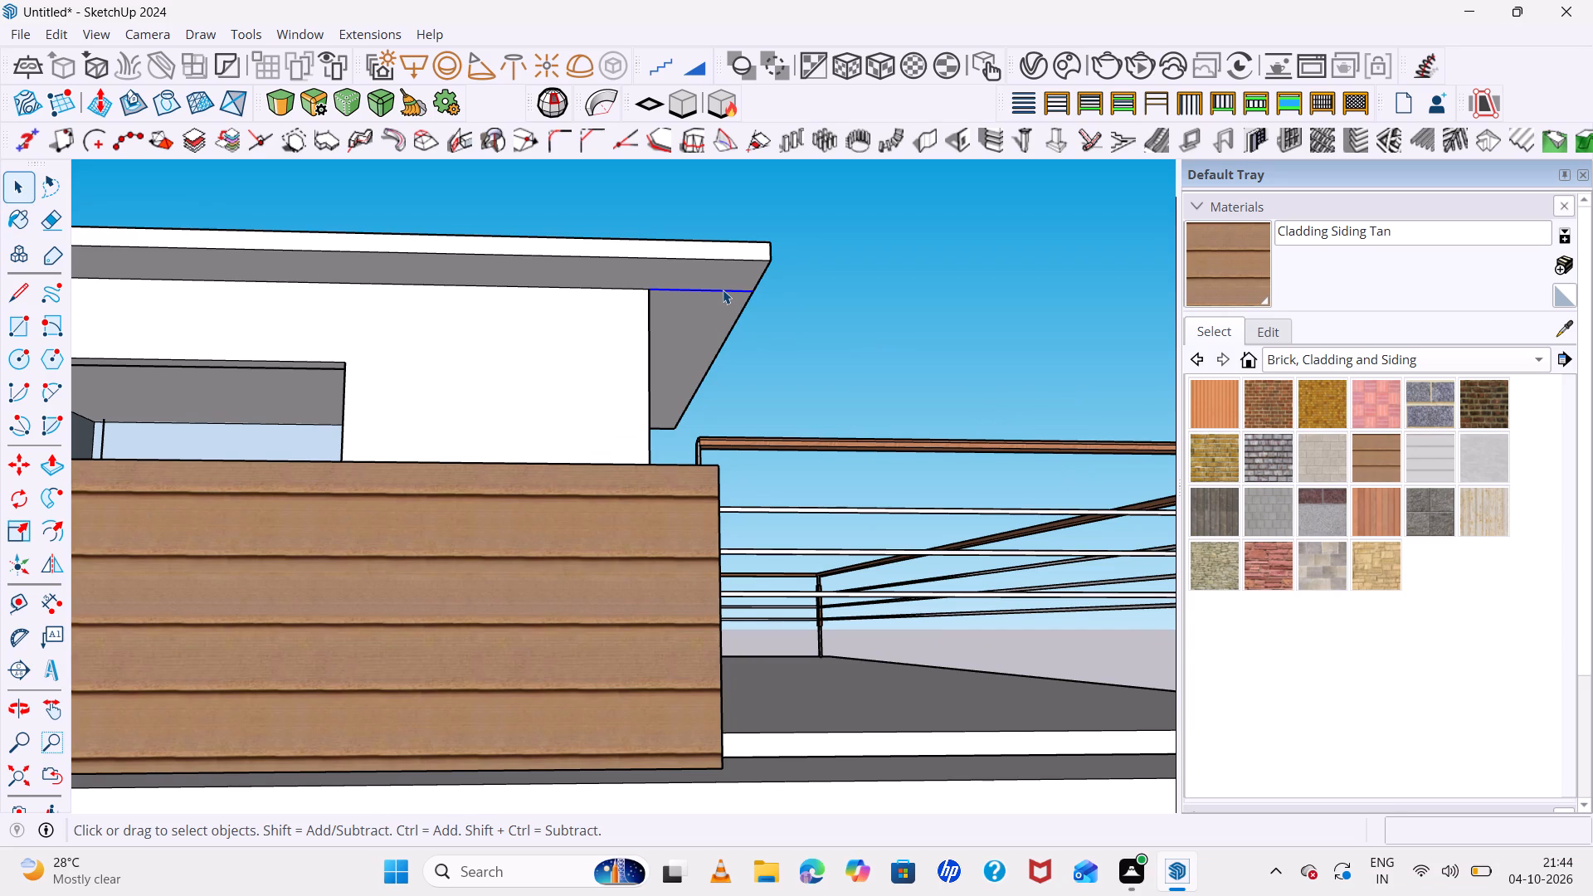
{"action": "key", "text": "Delete"}
Pull the underside of the rooftop room's roof slab down 2".
{"action": "scroll", "coordinate": [708, 275], "scroll_direction": "up", "scroll_amount": 4}
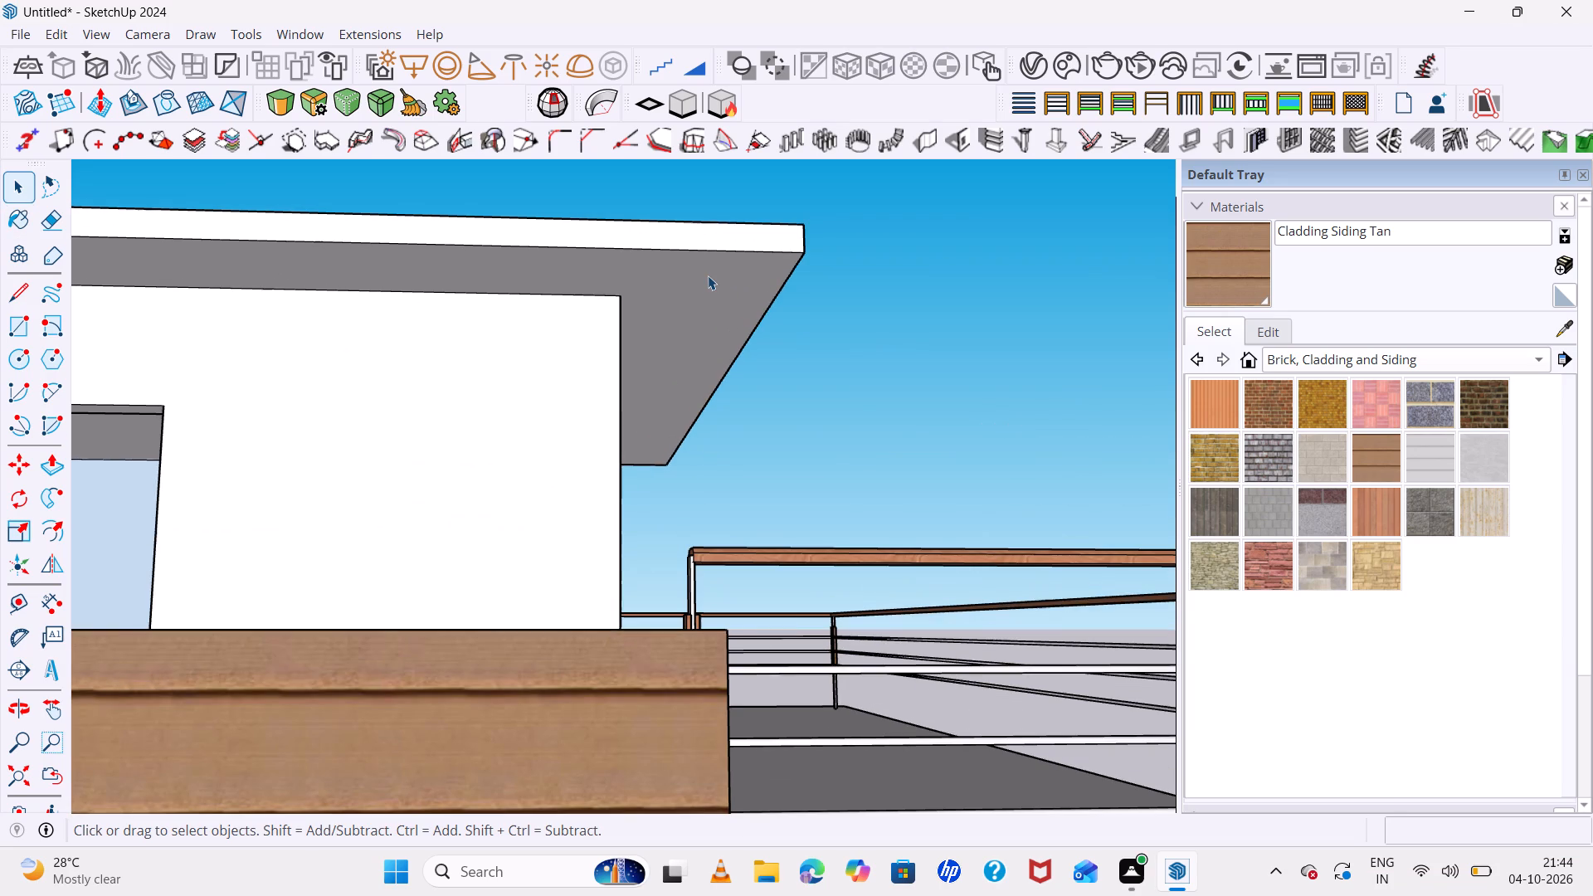
{"action": "left_click", "coordinate": [708, 275]}
{"action": "left_click", "coordinate": [708, 275]}
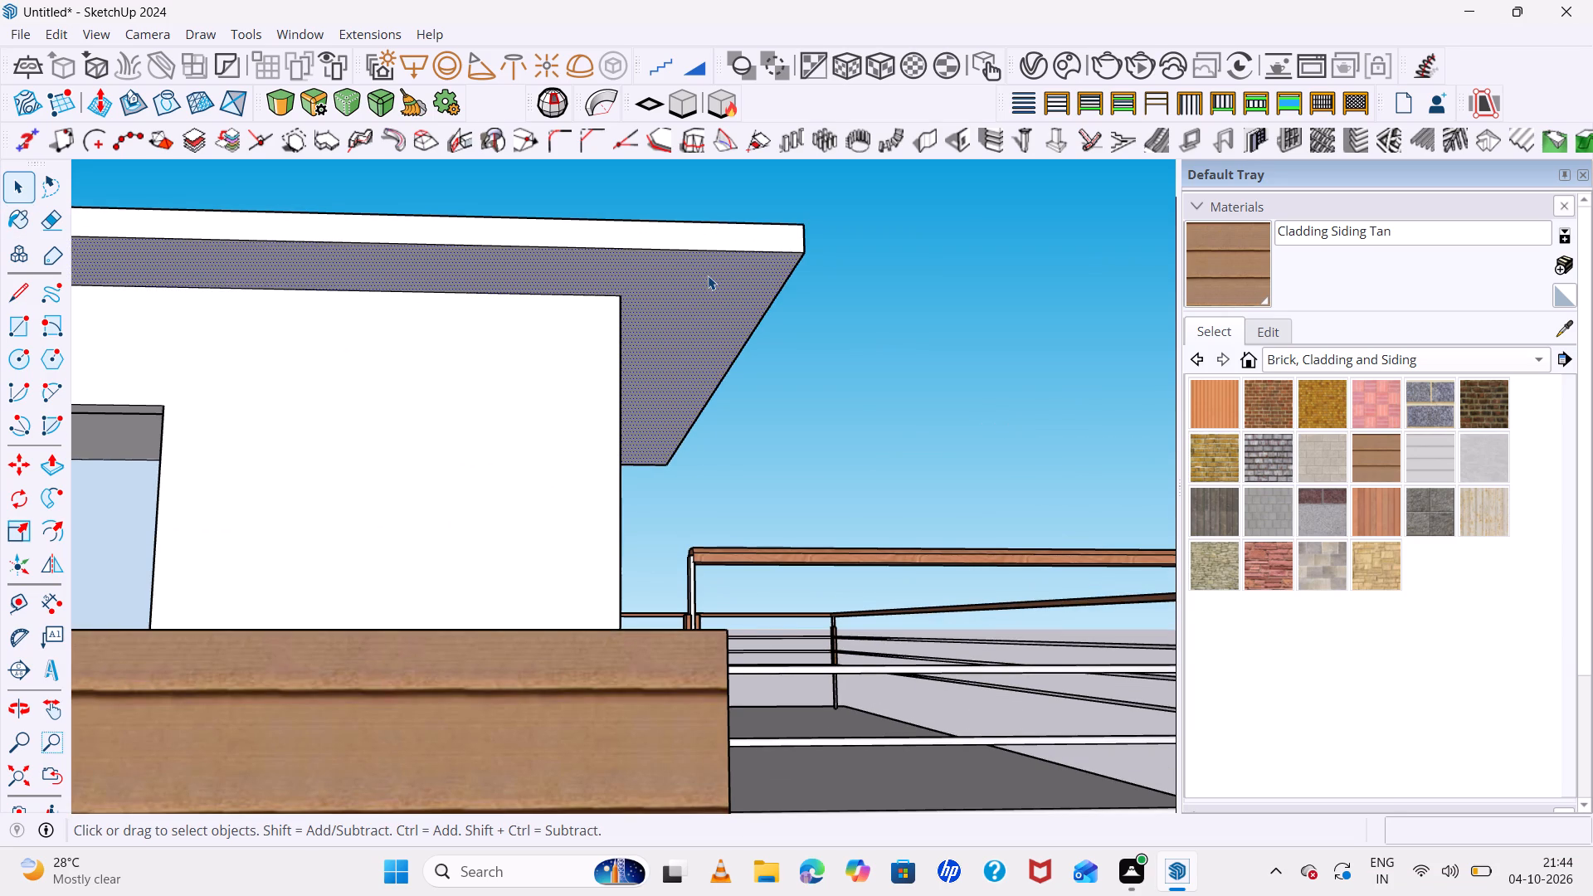
{"action": "key", "text": "p"}
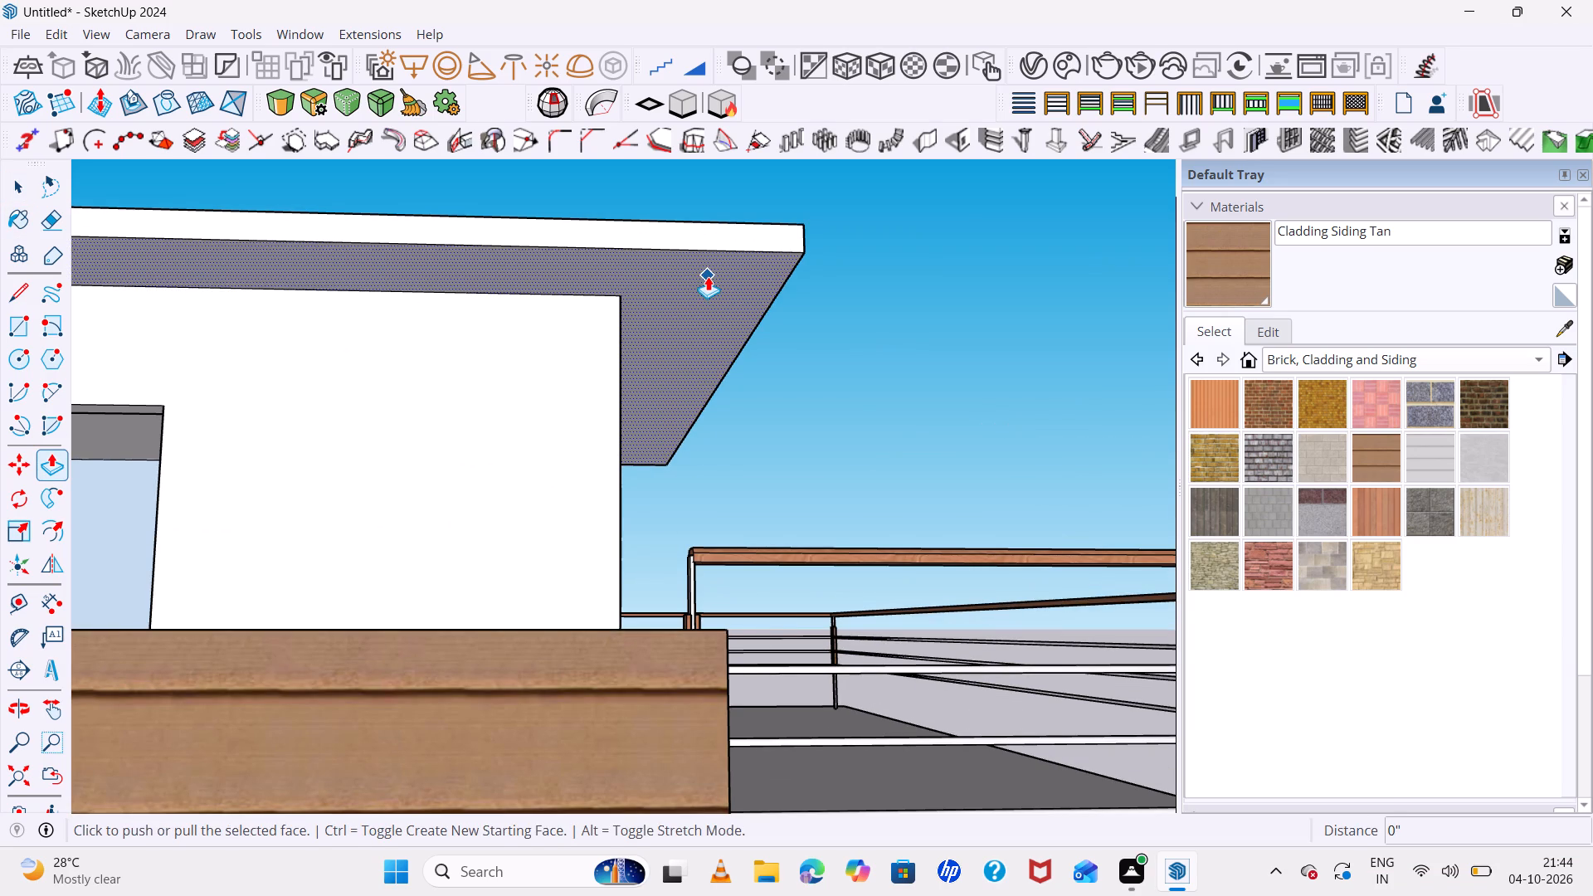
{"action": "left_click", "coordinate": [708, 276]}
{"action": "left_click", "coordinate": [706, 290]}
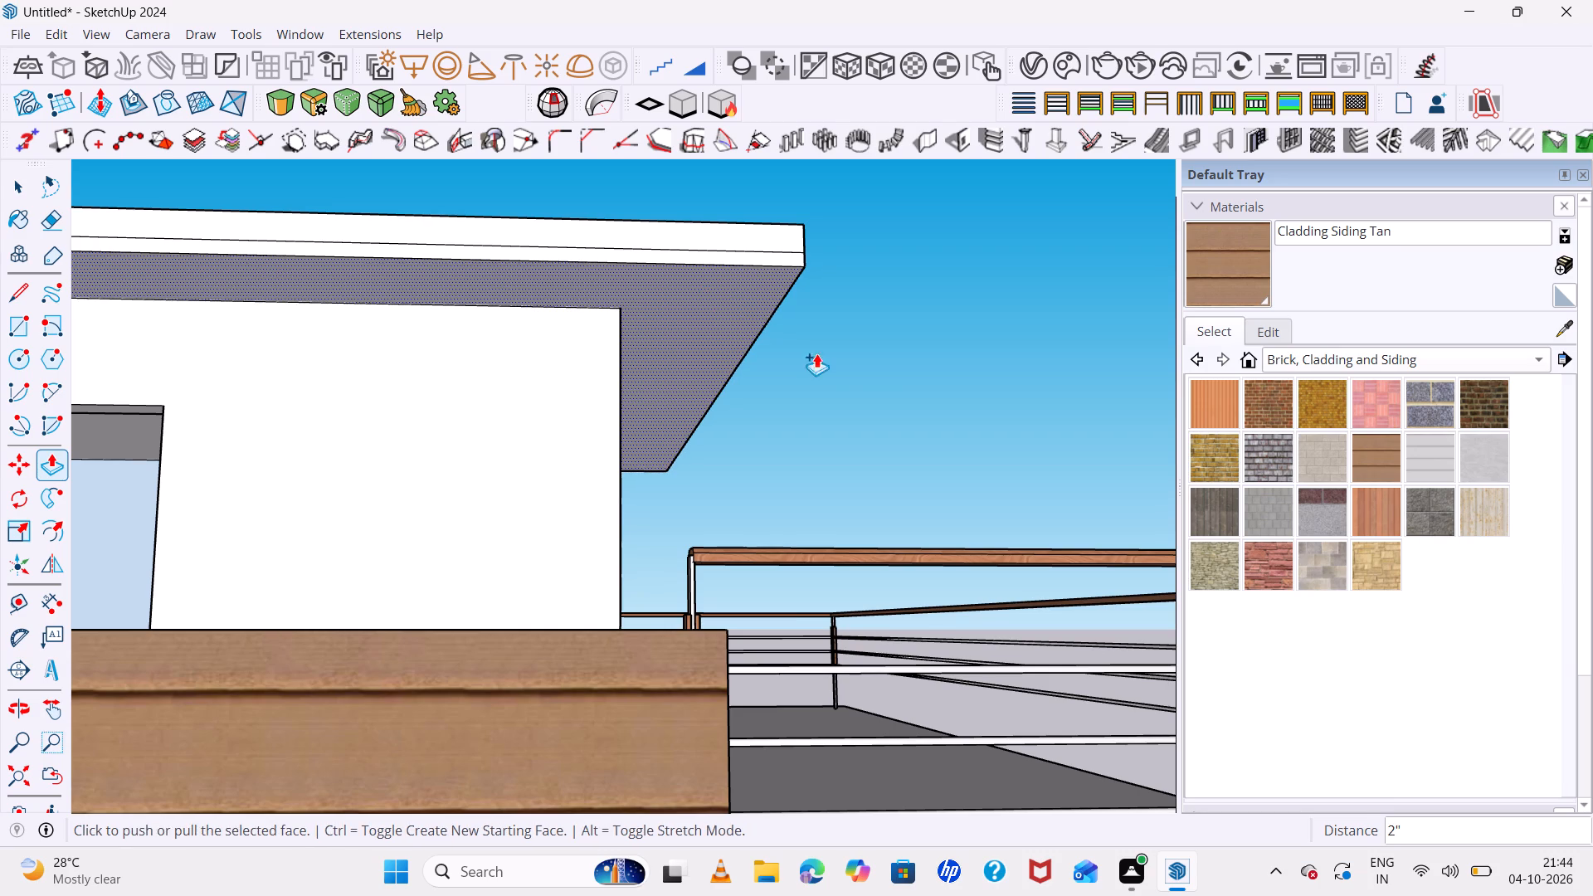
Paint the underside of the rooftop room's roof slab with Color B07 from the Colors collection and clear the selection.
{"action": "middle_click_drag", "start_coordinate": [827, 364], "coordinate": [717, 451]}
{"action": "middle_click", "coordinate": [717, 451]}
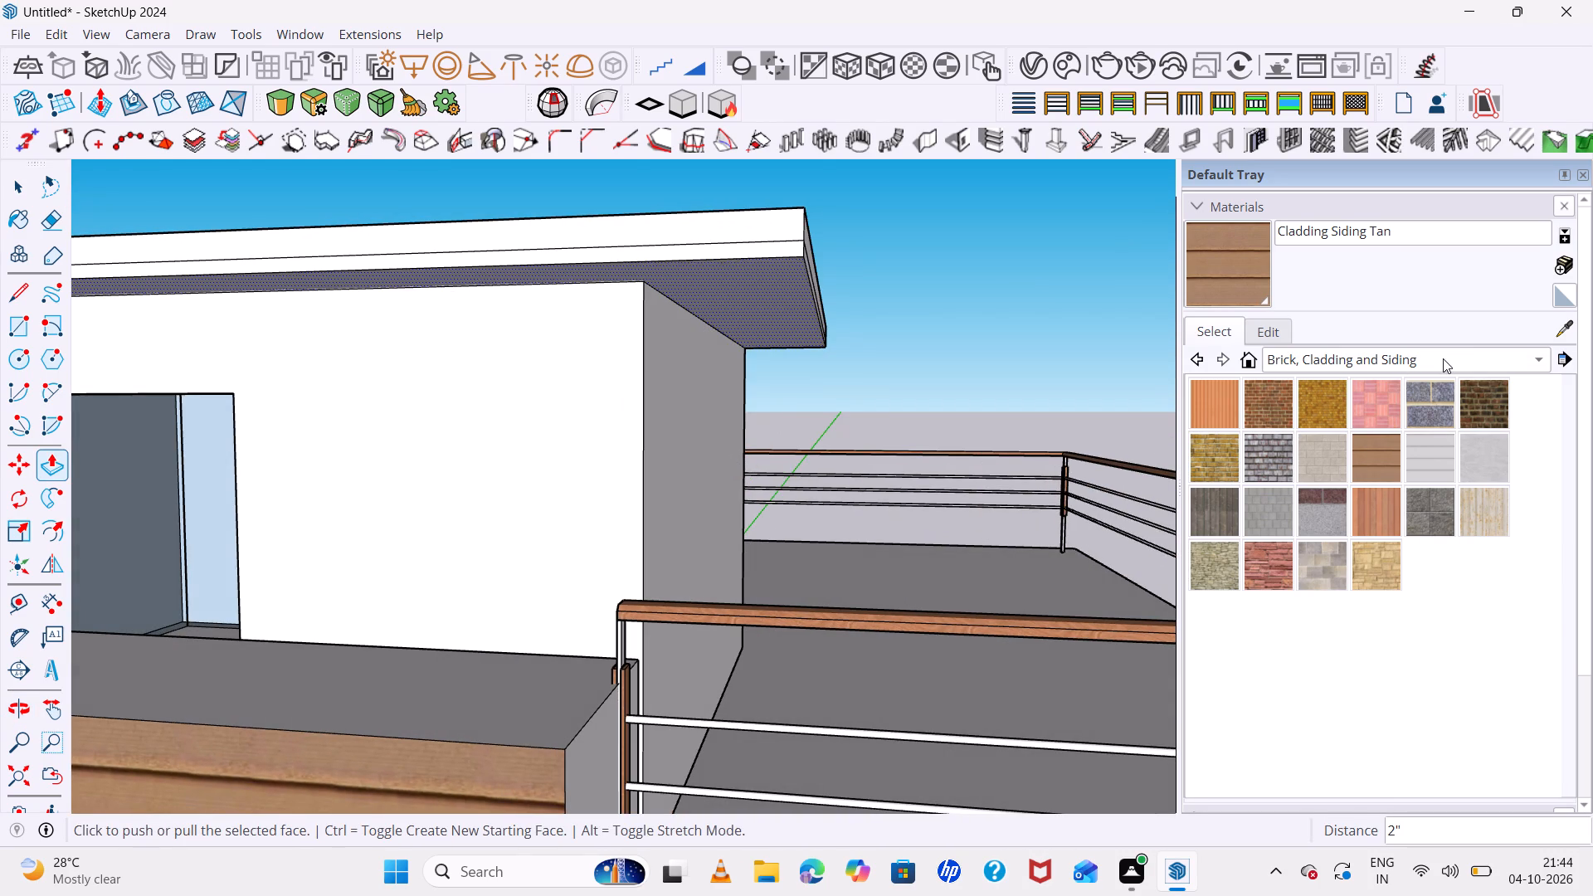
{"action": "left_click", "coordinate": [1443, 358]}
{"action": "left_click", "coordinate": [1340, 391]}
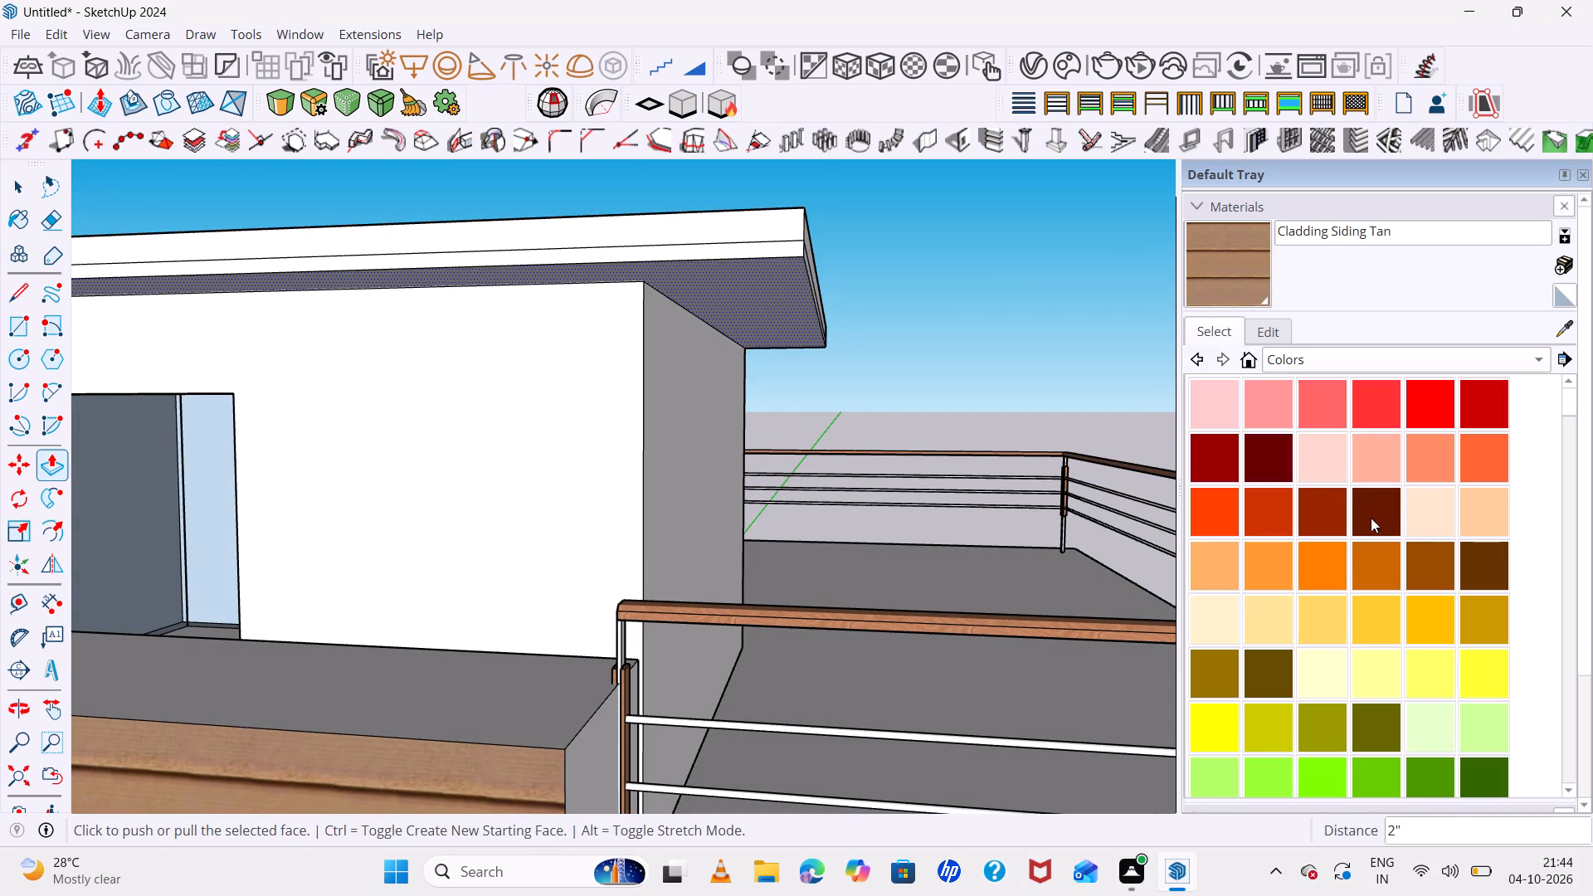
{"action": "left_click", "coordinate": [1315, 521]}
{"action": "left_click", "coordinate": [752, 290]}
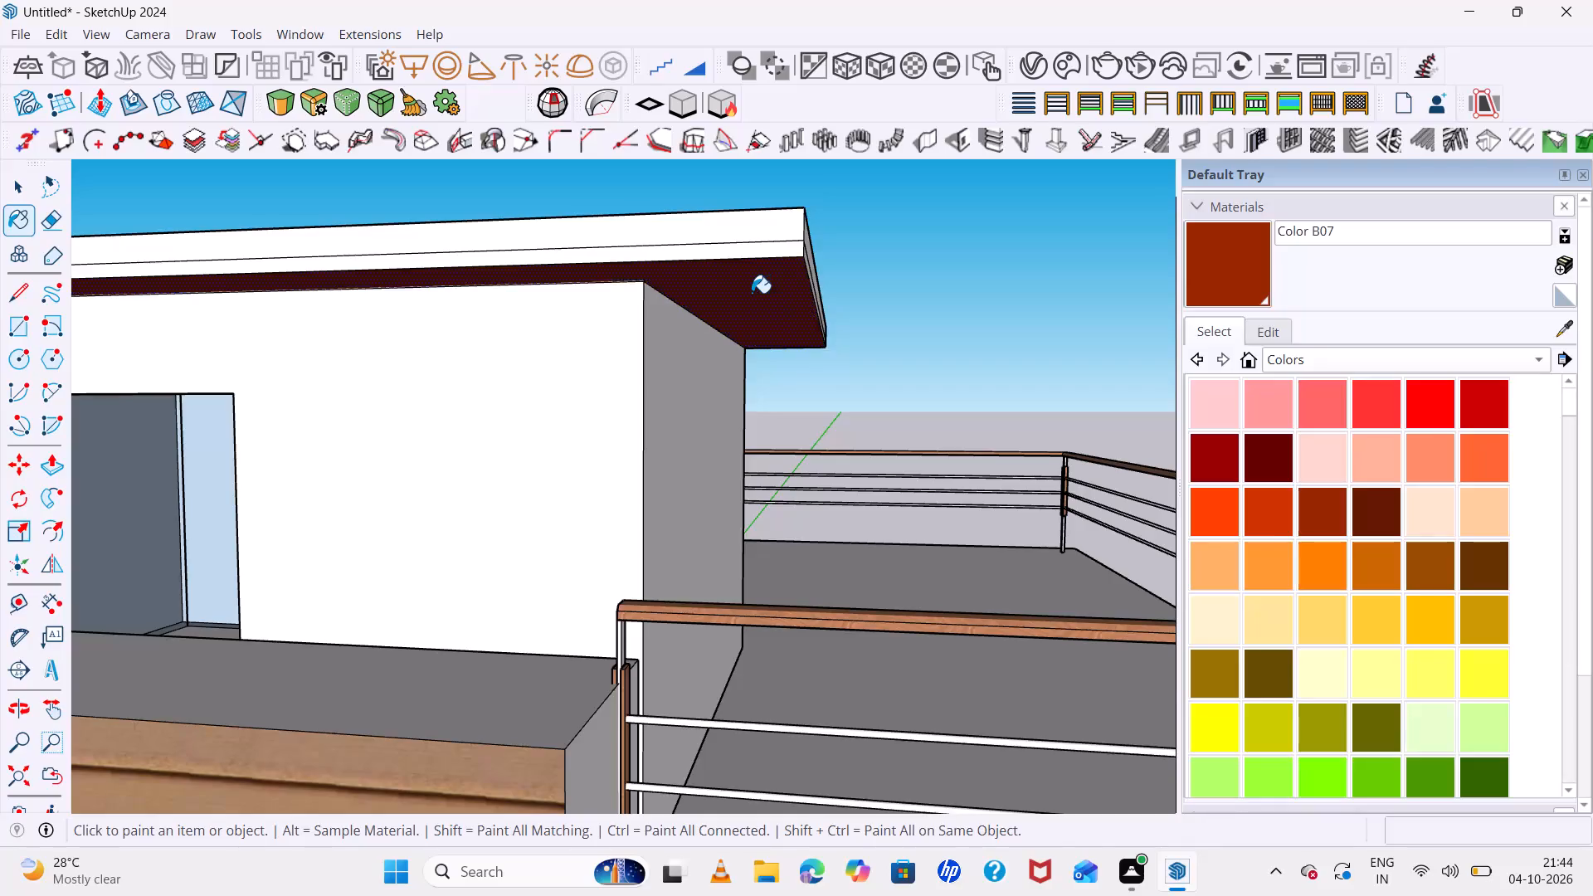
{"action": "scroll", "coordinate": [756, 309], "scroll_direction": "down", "scroll_amount": 6}
{"action": "middle_click_drag", "start_coordinate": [777, 359], "coordinate": [934, 219]}
{"action": "key", "text": "space"}
{"action": "double_click", "coordinate": [904, 218]}
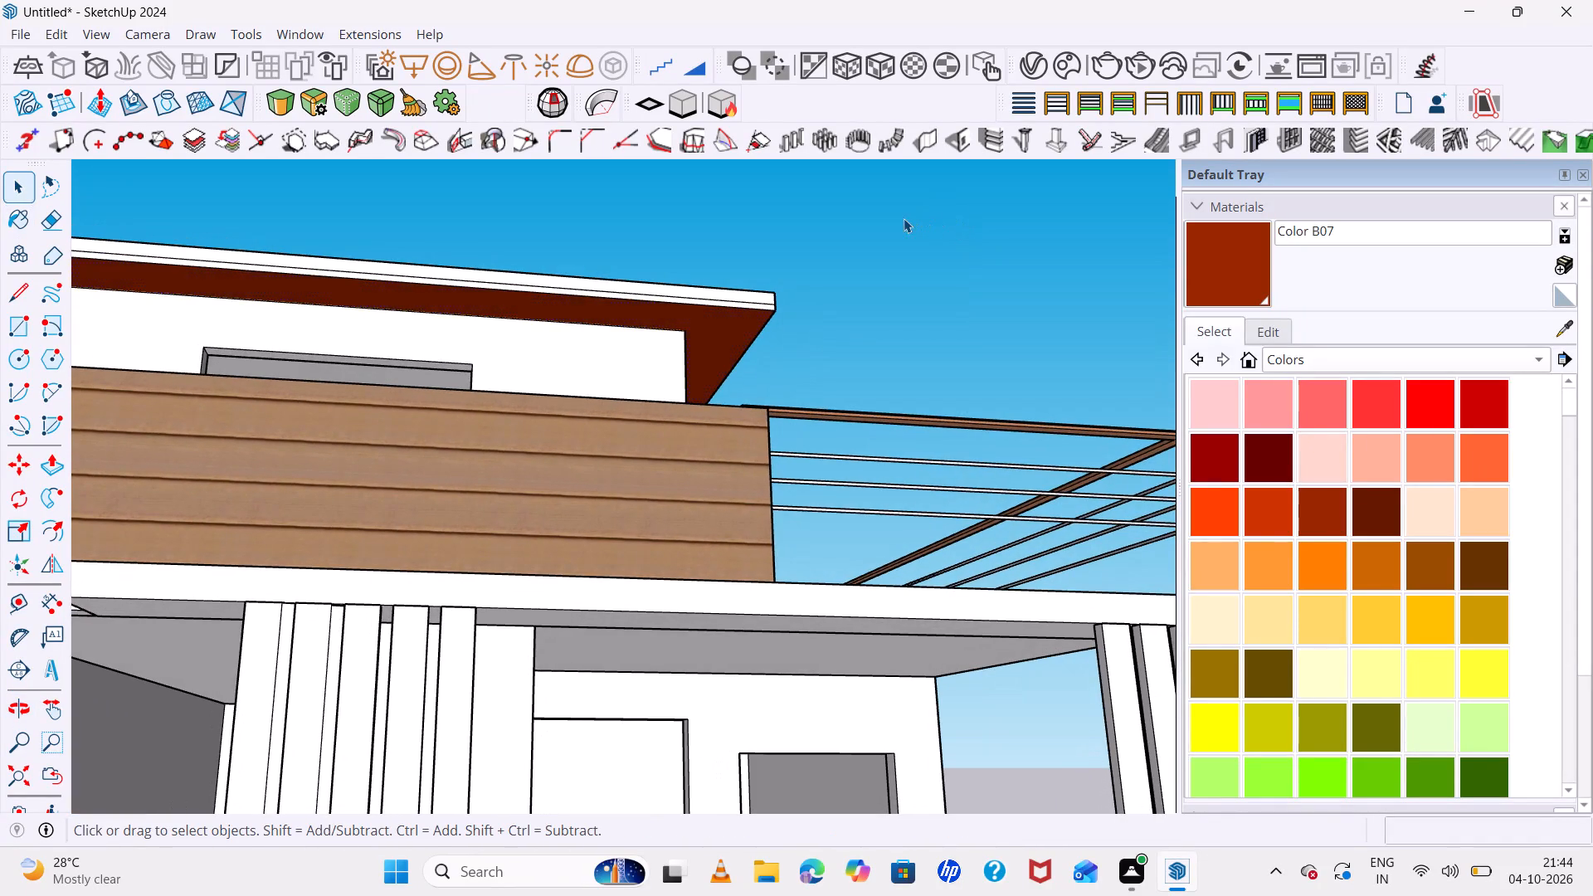
Examine the front facade from several angles, covering the cladding, vertical fins and window openings.
{"action": "scroll", "coordinate": [784, 237], "scroll_direction": "down", "scroll_amount": 11}
{"action": "middle_click_drag", "start_coordinate": [996, 353], "coordinate": [894, 408]}
{"action": "scroll", "coordinate": [974, 453], "scroll_direction": "up", "scroll_amount": 5}
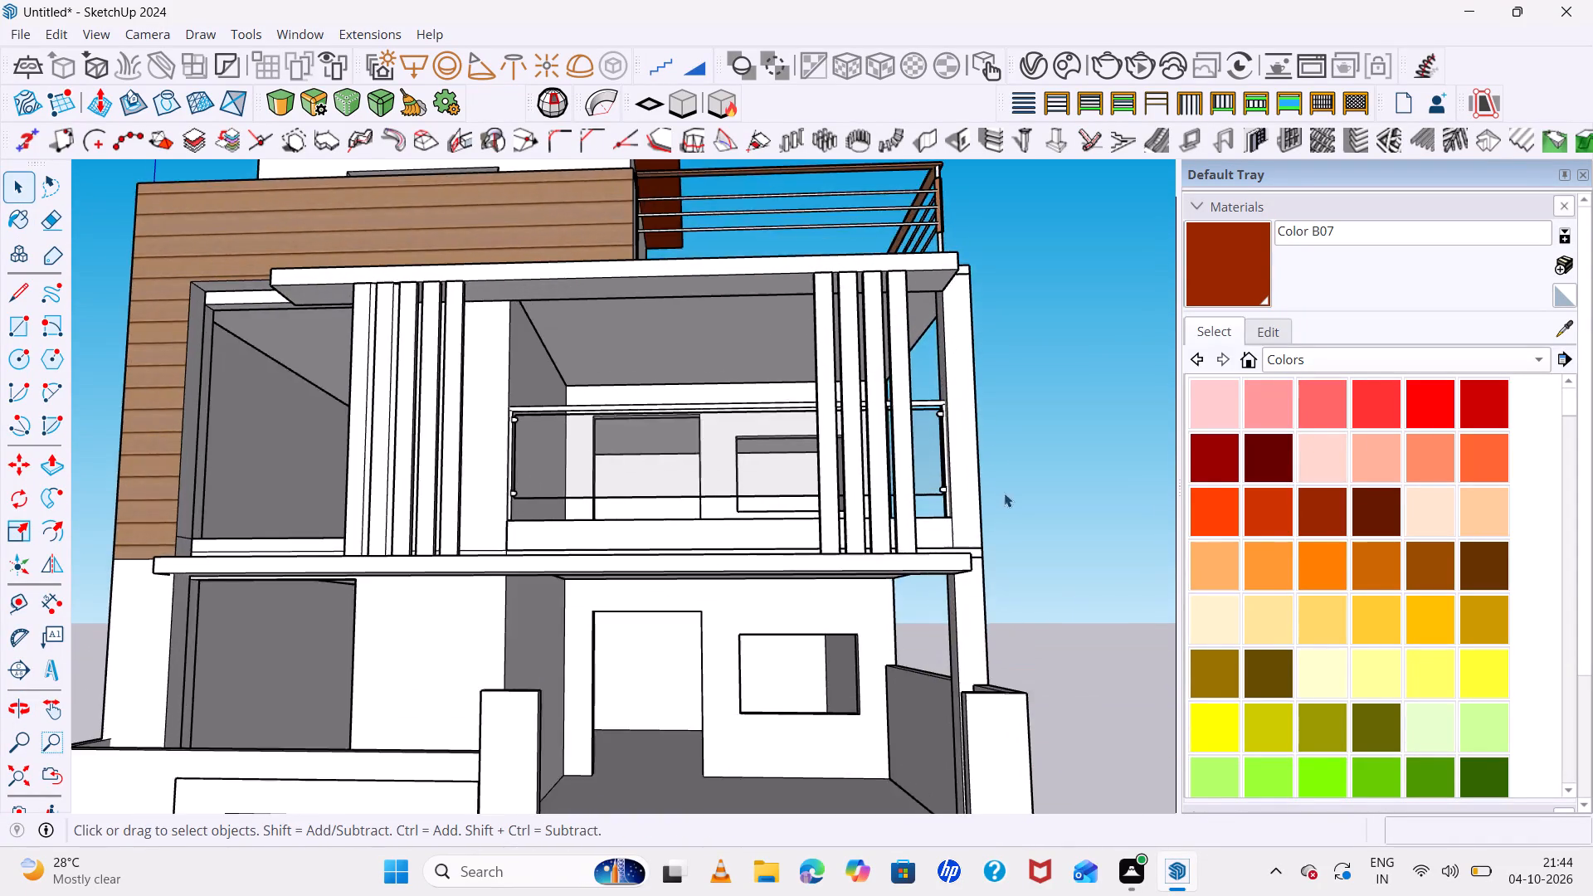
{"action": "middle_click_drag", "start_coordinate": [1012, 494], "coordinate": [1023, 476]}
{"action": "scroll", "coordinate": [1023, 460], "scroll_direction": "down", "scroll_amount": 7}
{"action": "middle_click_drag", "start_coordinate": [1069, 514], "coordinate": [1007, 545]}
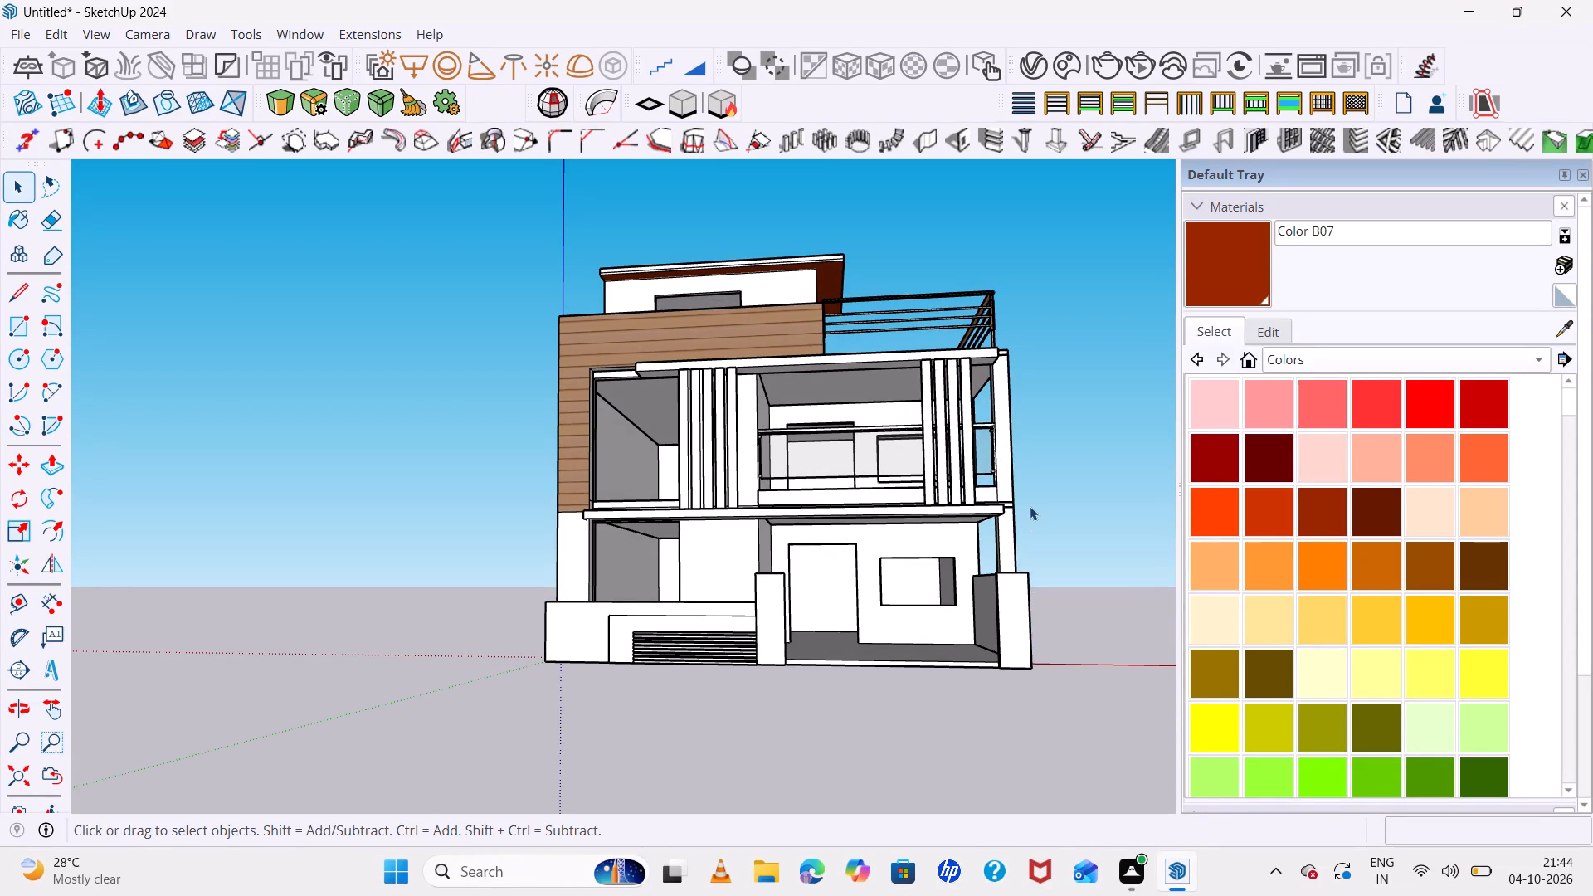
{"action": "scroll", "coordinate": [849, 533], "scroll_direction": "up", "scroll_amount": 5}
{"action": "middle_click_drag", "start_coordinate": [850, 516], "coordinate": [1131, 553]}
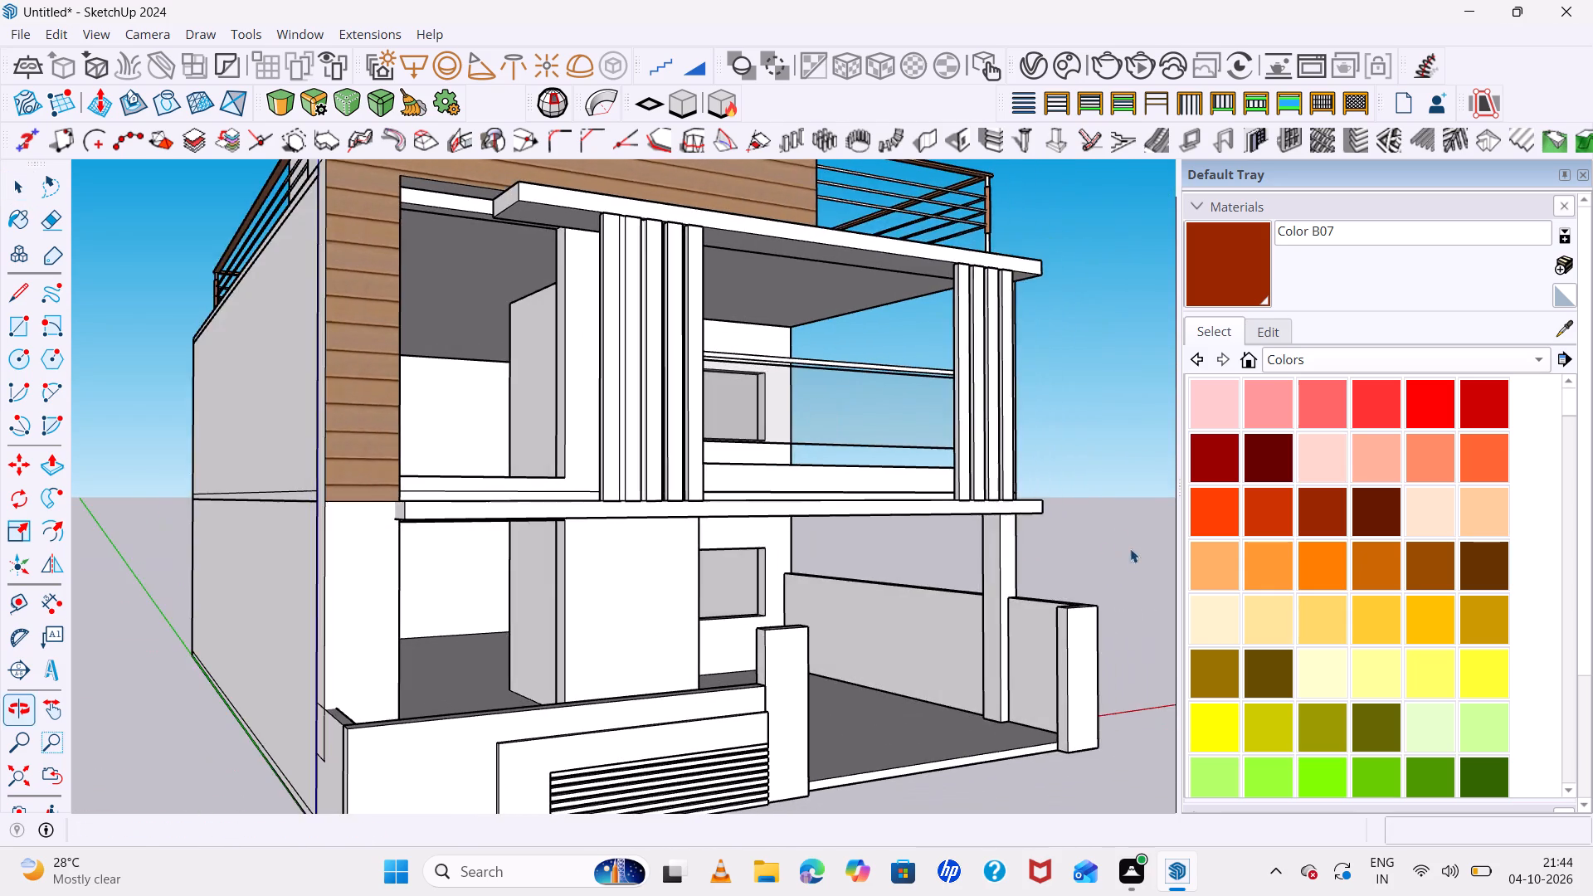
{"action": "scroll", "coordinate": [594, 358], "scroll_direction": "up", "scroll_amount": 5}
{"action": "middle_click_drag", "start_coordinate": [697, 388], "coordinate": [601, 395]}
{"action": "scroll", "coordinate": [607, 393], "scroll_direction": "down", "scroll_amount": 7}
{"action": "middle_click_drag", "start_coordinate": [654, 387], "coordinate": [575, 377]}
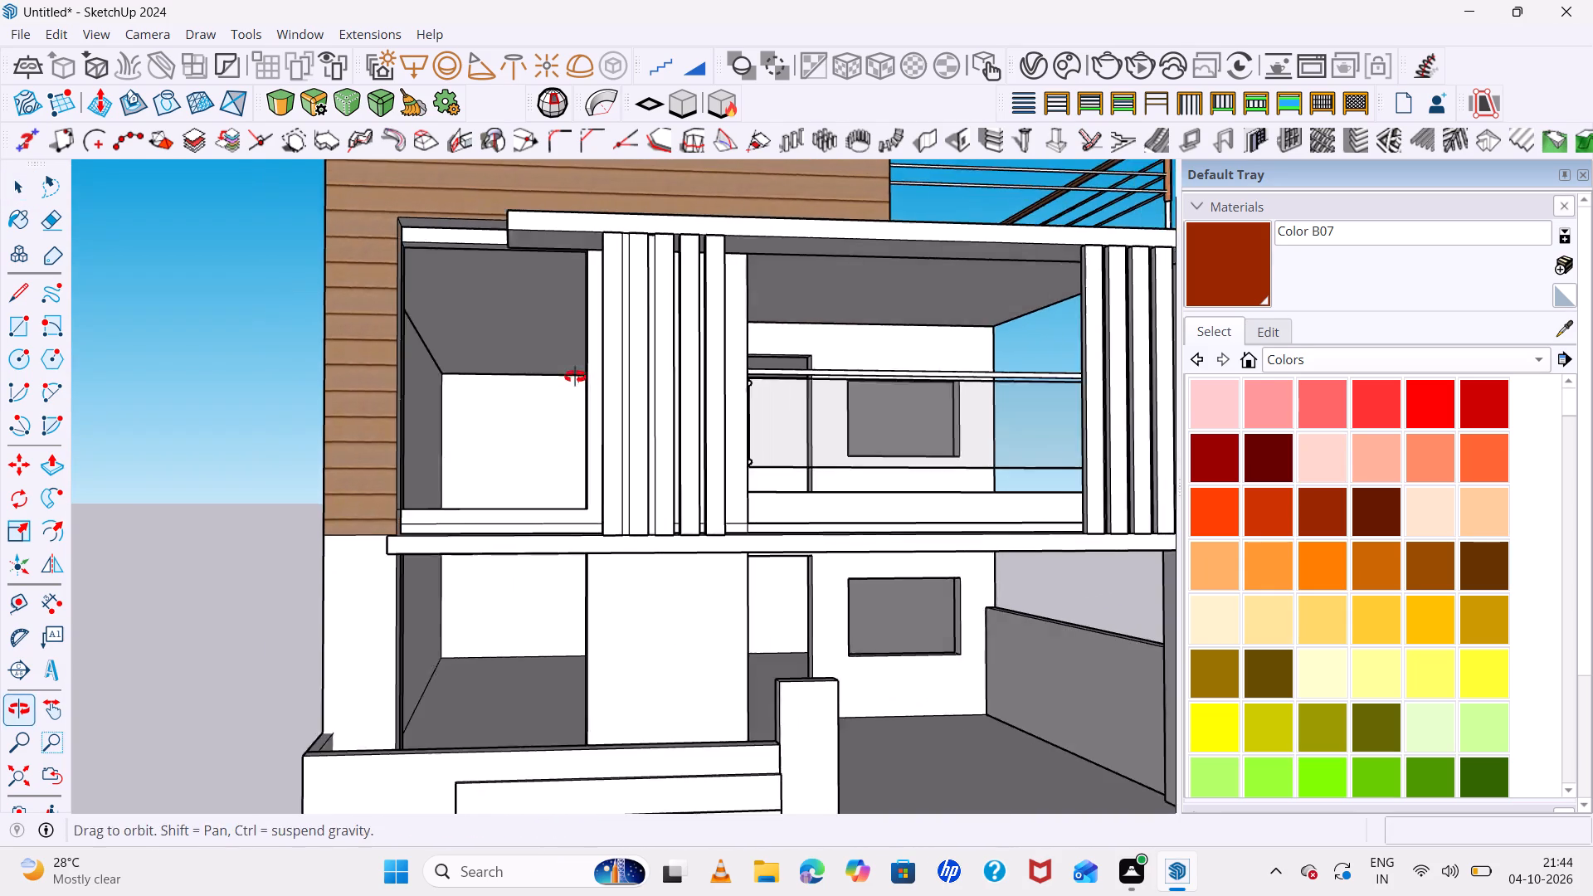
{"action": "middle_click_drag", "start_coordinate": [575, 377], "coordinate": [574, 377]}
{"action": "middle_click", "coordinate": [573, 375]}
Draw a rectangle 9' by about 6' 3" filling the first-floor window opening beside the clad frame leg.
{"action": "scroll", "coordinate": [445, 285], "scroll_direction": "up", "scroll_amount": 6}
{"action": "middle_click_drag", "start_coordinate": [858, 413], "coordinate": [782, 403]}
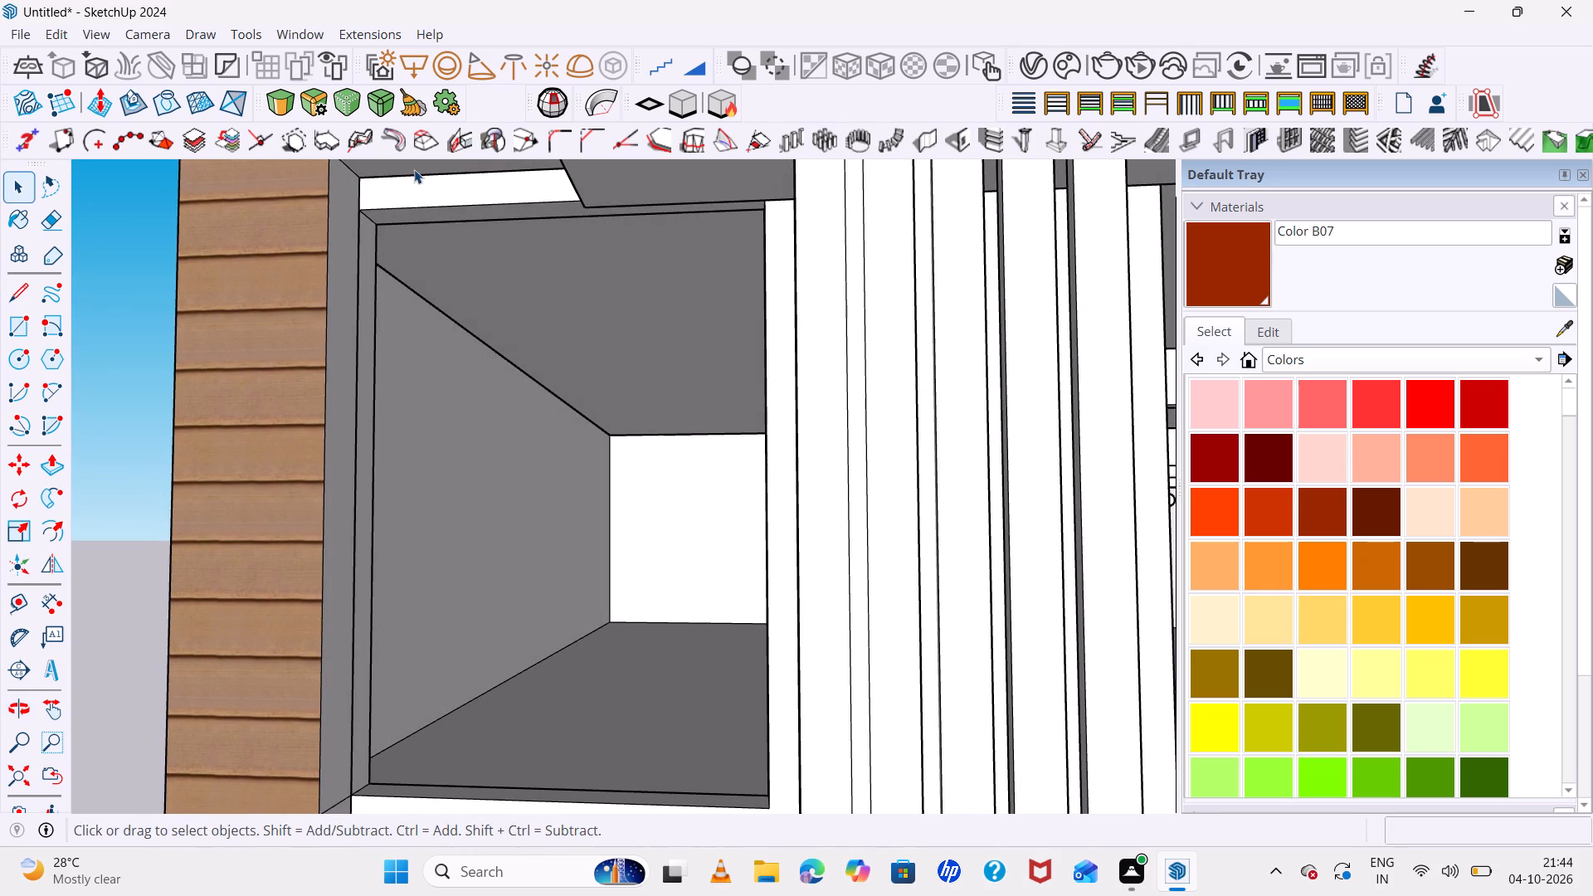
{"action": "key", "text": "r"}
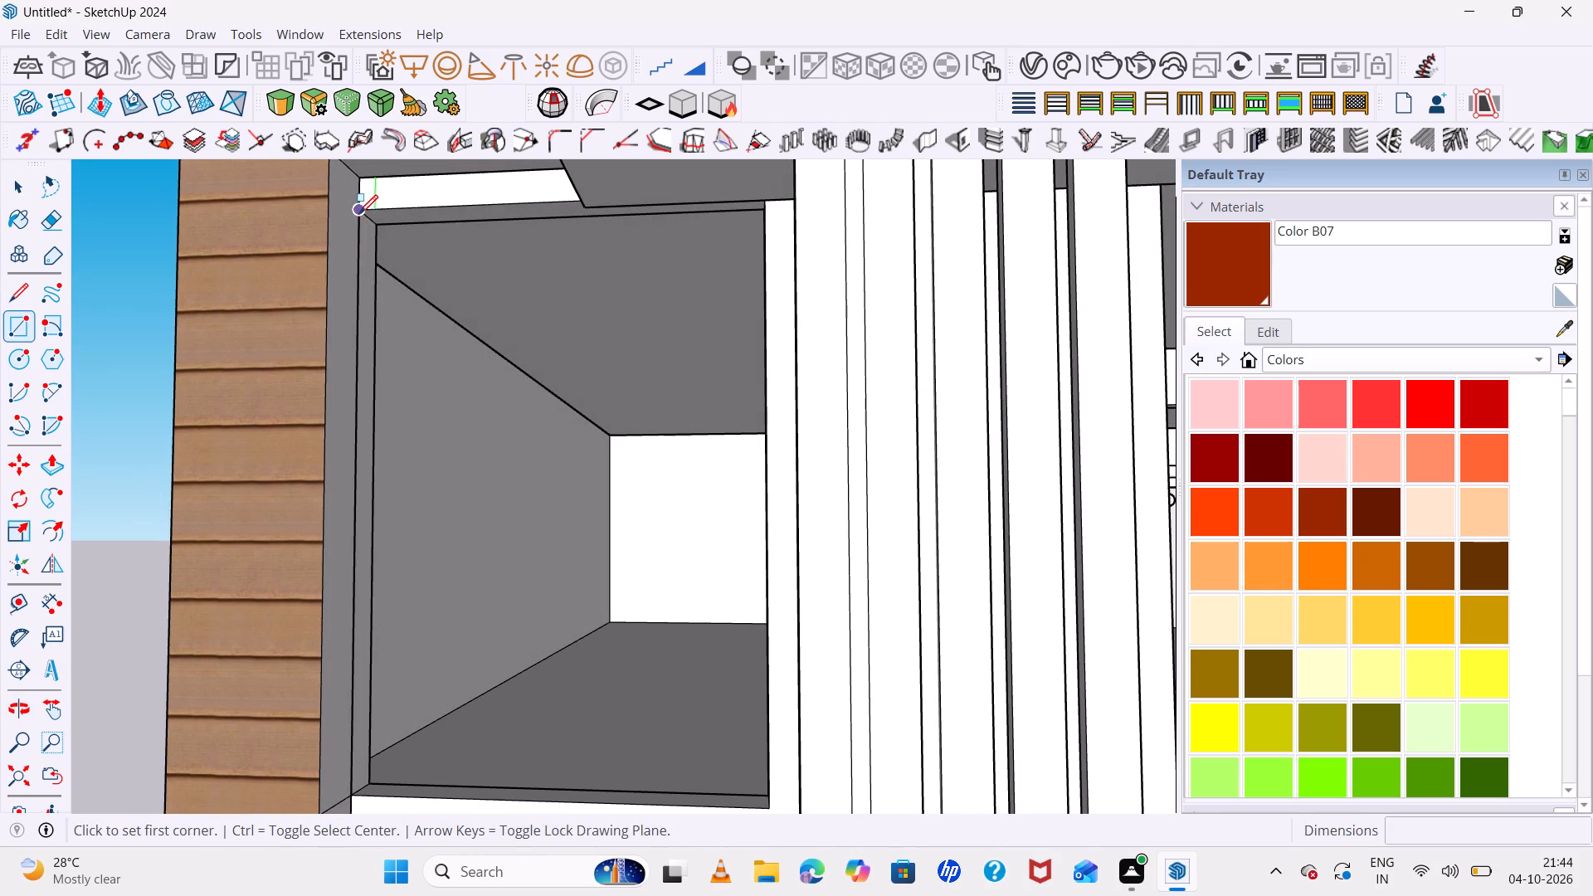
{"action": "left_click", "coordinate": [359, 213]}
{"action": "scroll", "coordinate": [668, 540], "scroll_direction": "down", "scroll_amount": 4}
{"action": "scroll", "coordinate": [714, 645], "scroll_direction": "up", "scroll_amount": 3}
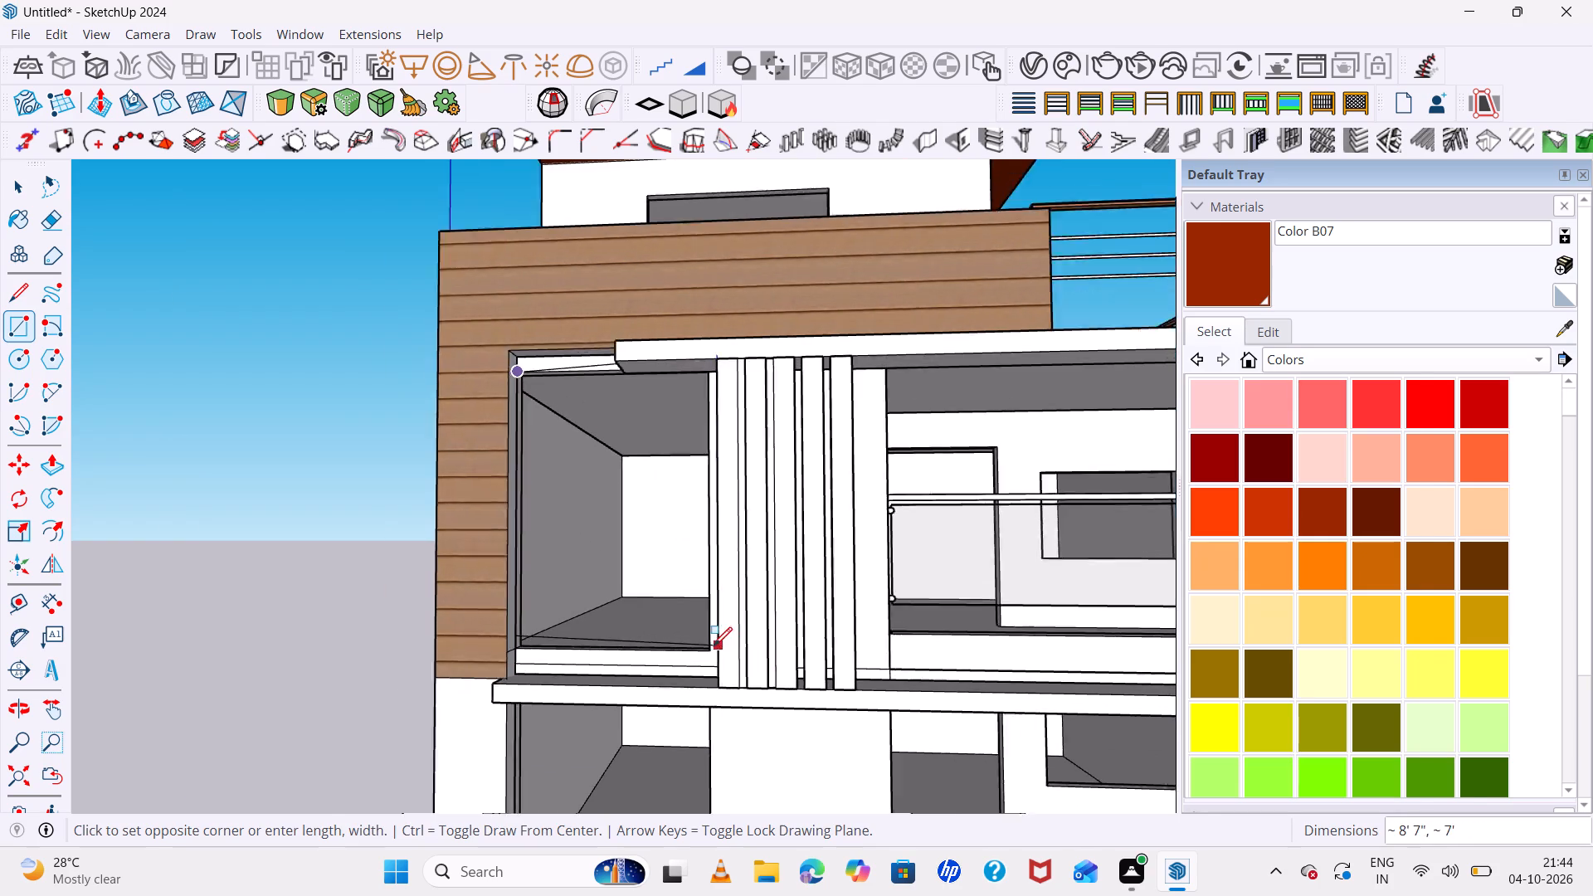
{"action": "scroll", "coordinate": [714, 645], "scroll_direction": "up", "scroll_amount": 2}
{"action": "double_click", "coordinate": [708, 650]}
{"action": "key", "text": "space"}
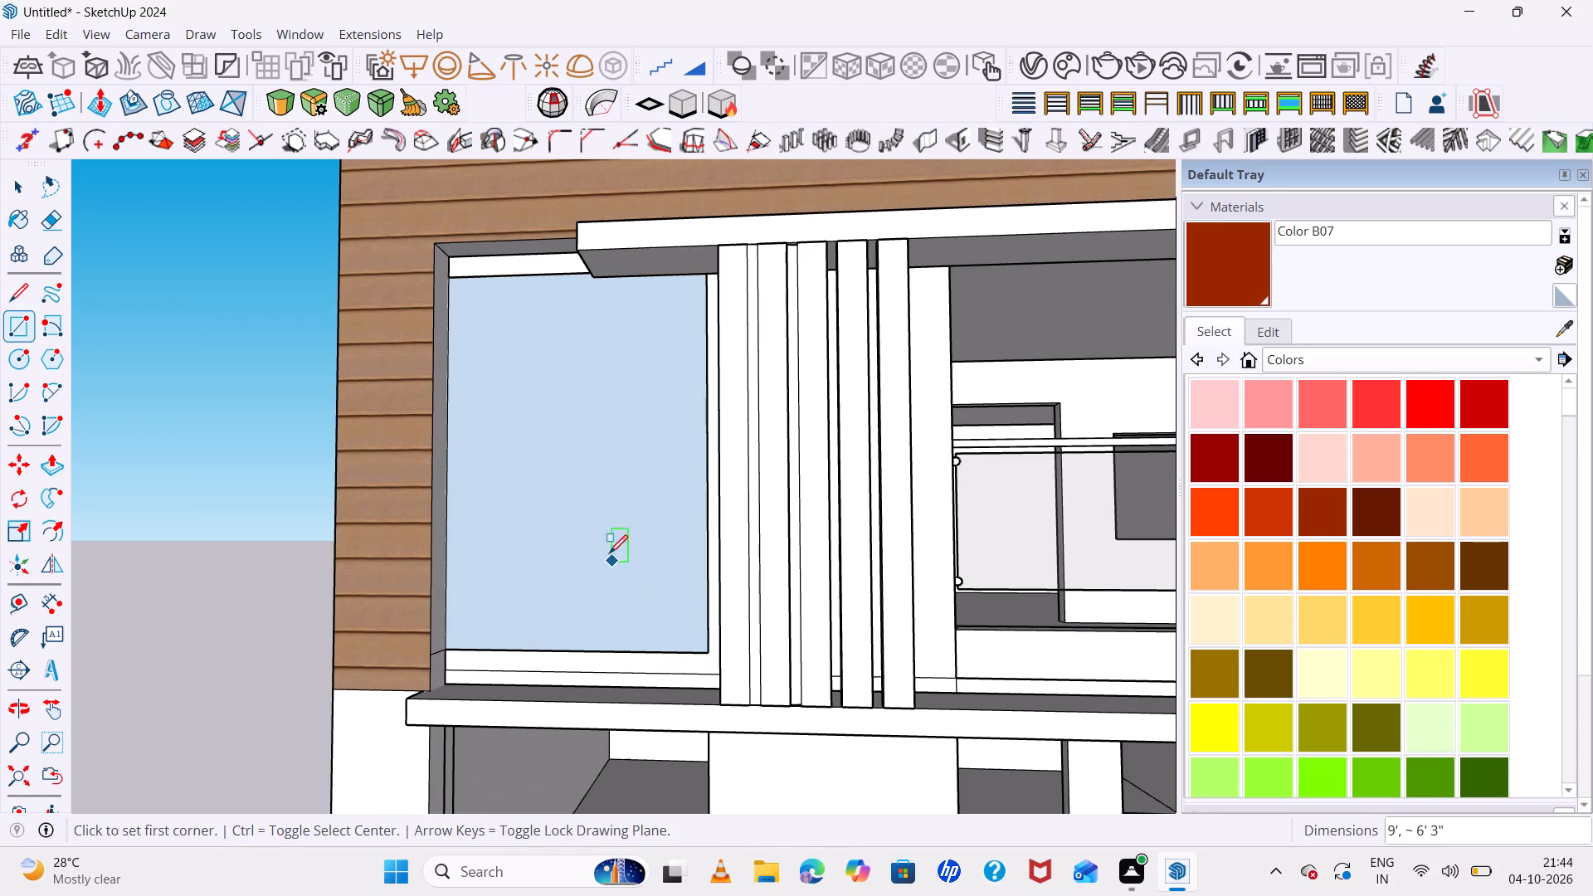
Reverse the new window face so its front side points outward.
{"action": "left_click", "coordinate": [595, 531]}
{"action": "right_click", "coordinate": [595, 531]}
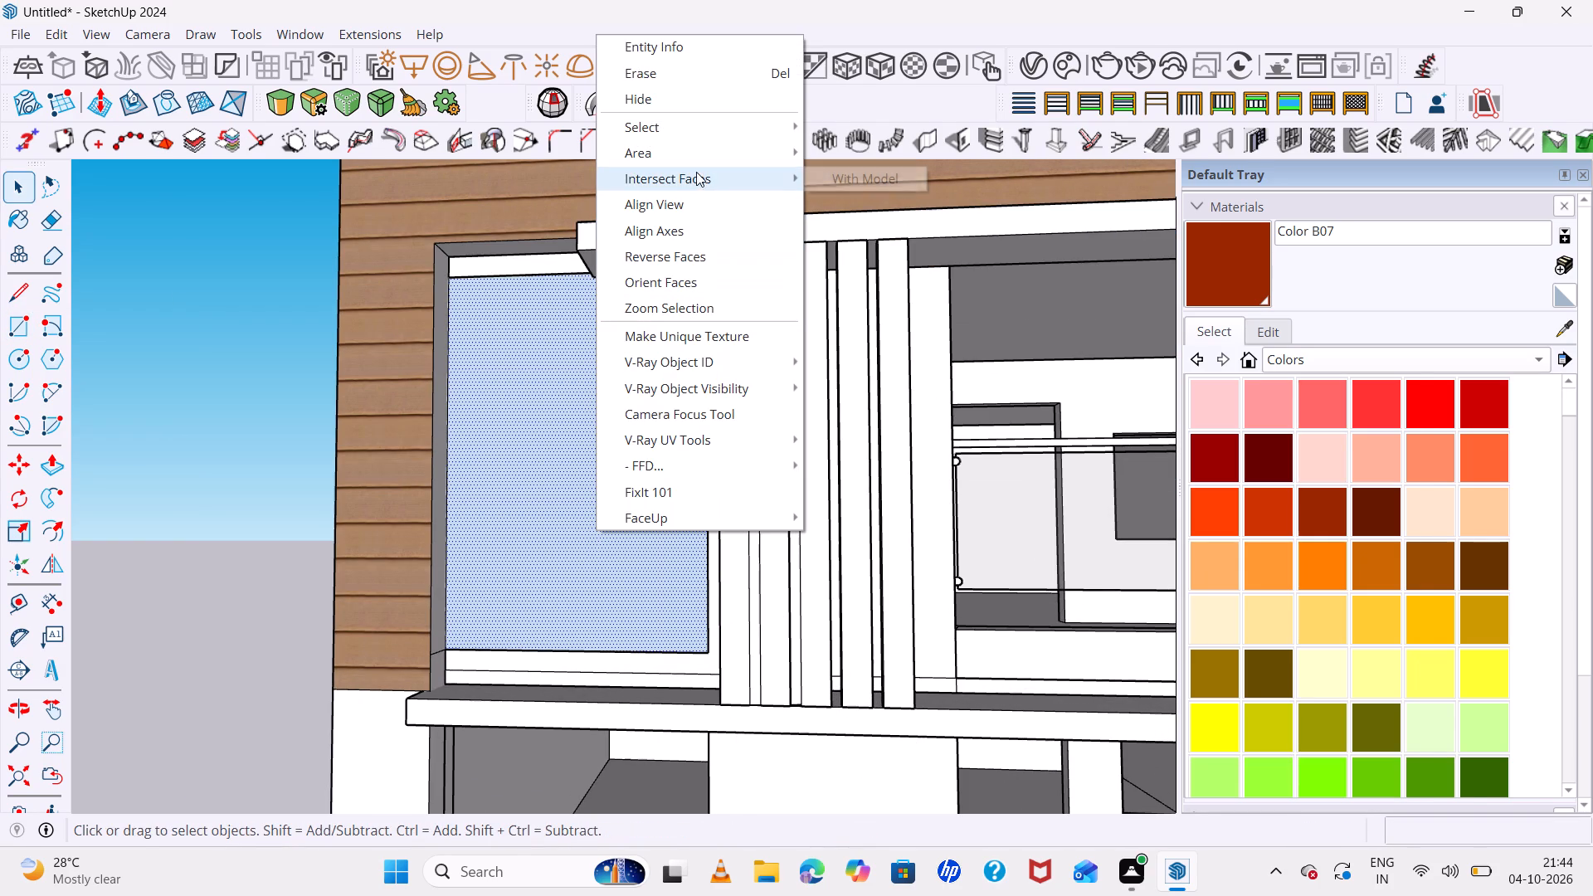
{"action": "left_click", "coordinate": [712, 261]}
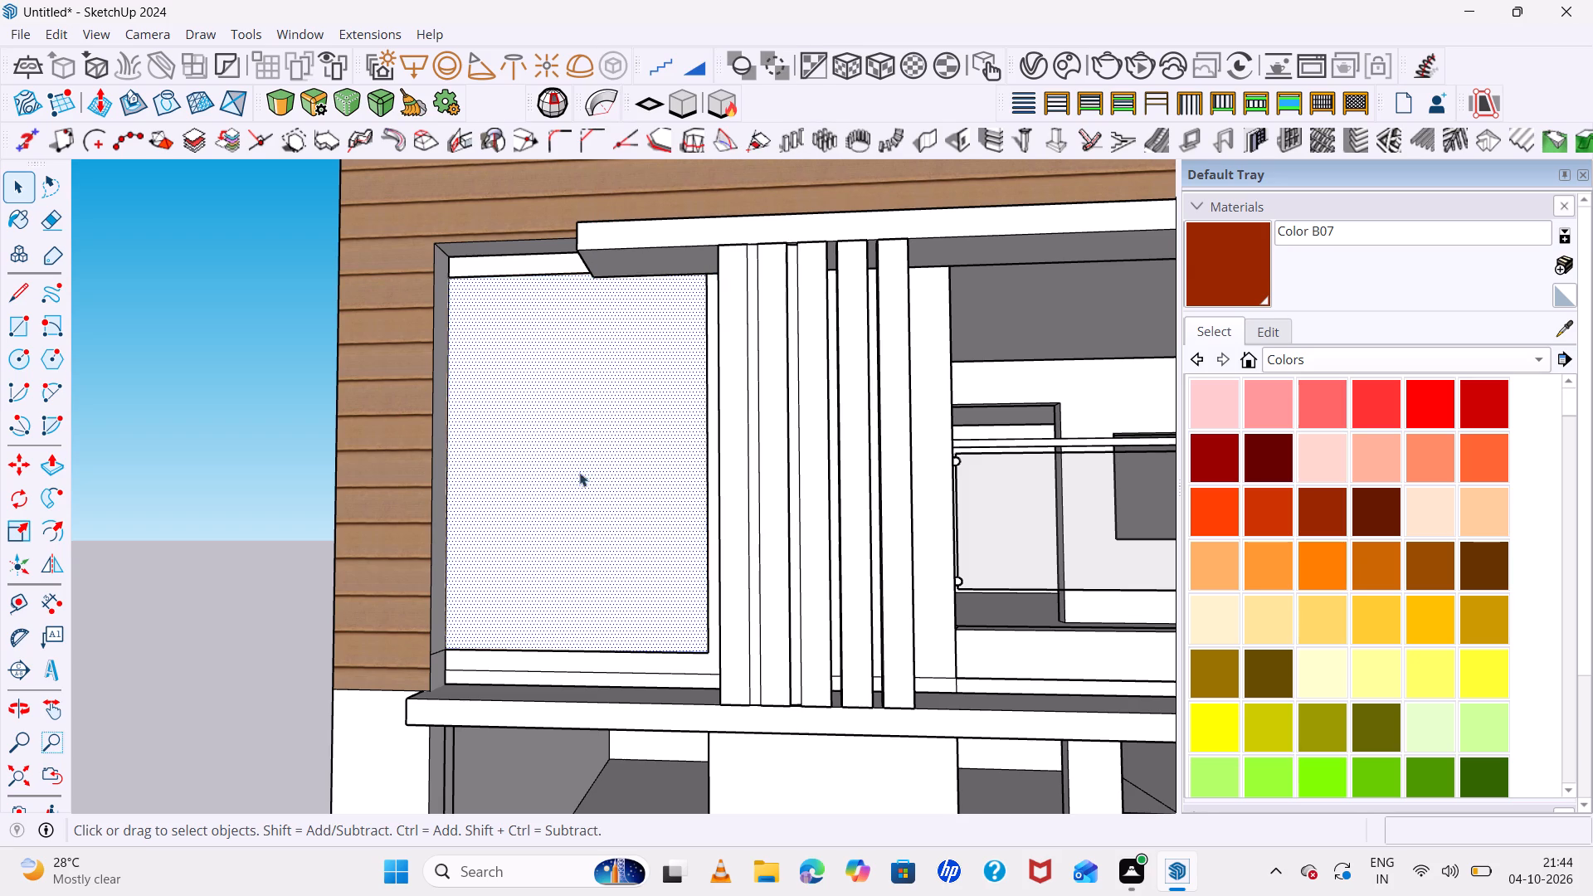
Offset the window face's outline inward by about 2" to form a frame border.
{"action": "middle_click_drag", "start_coordinate": [582, 474], "coordinate": [675, 504]}
{"action": "key", "text": "f"}
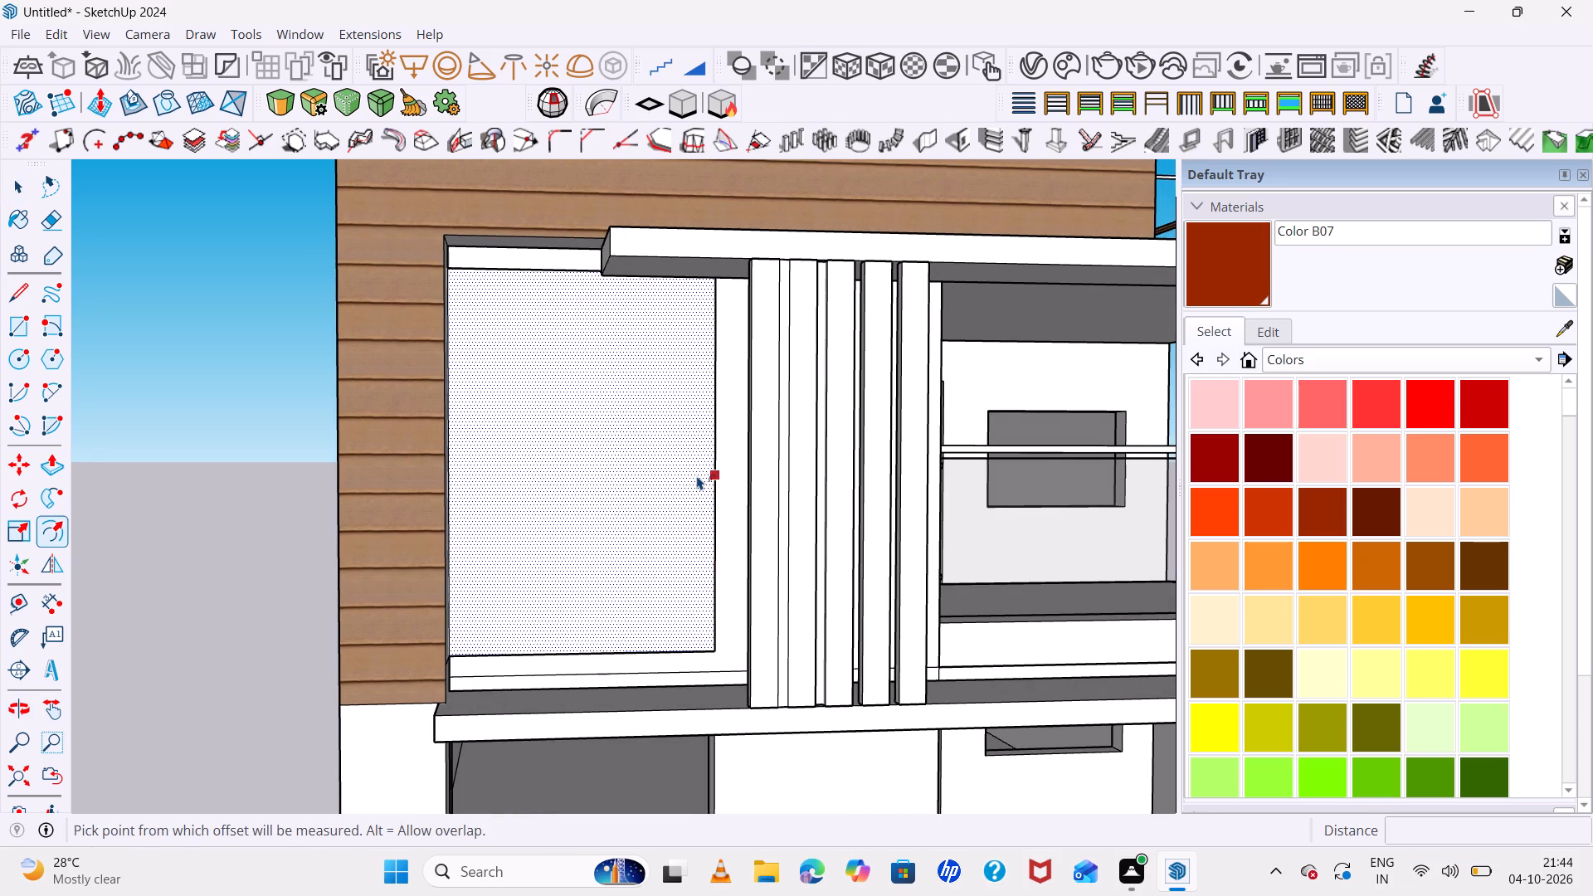
{"action": "left_click", "coordinate": [697, 475]}
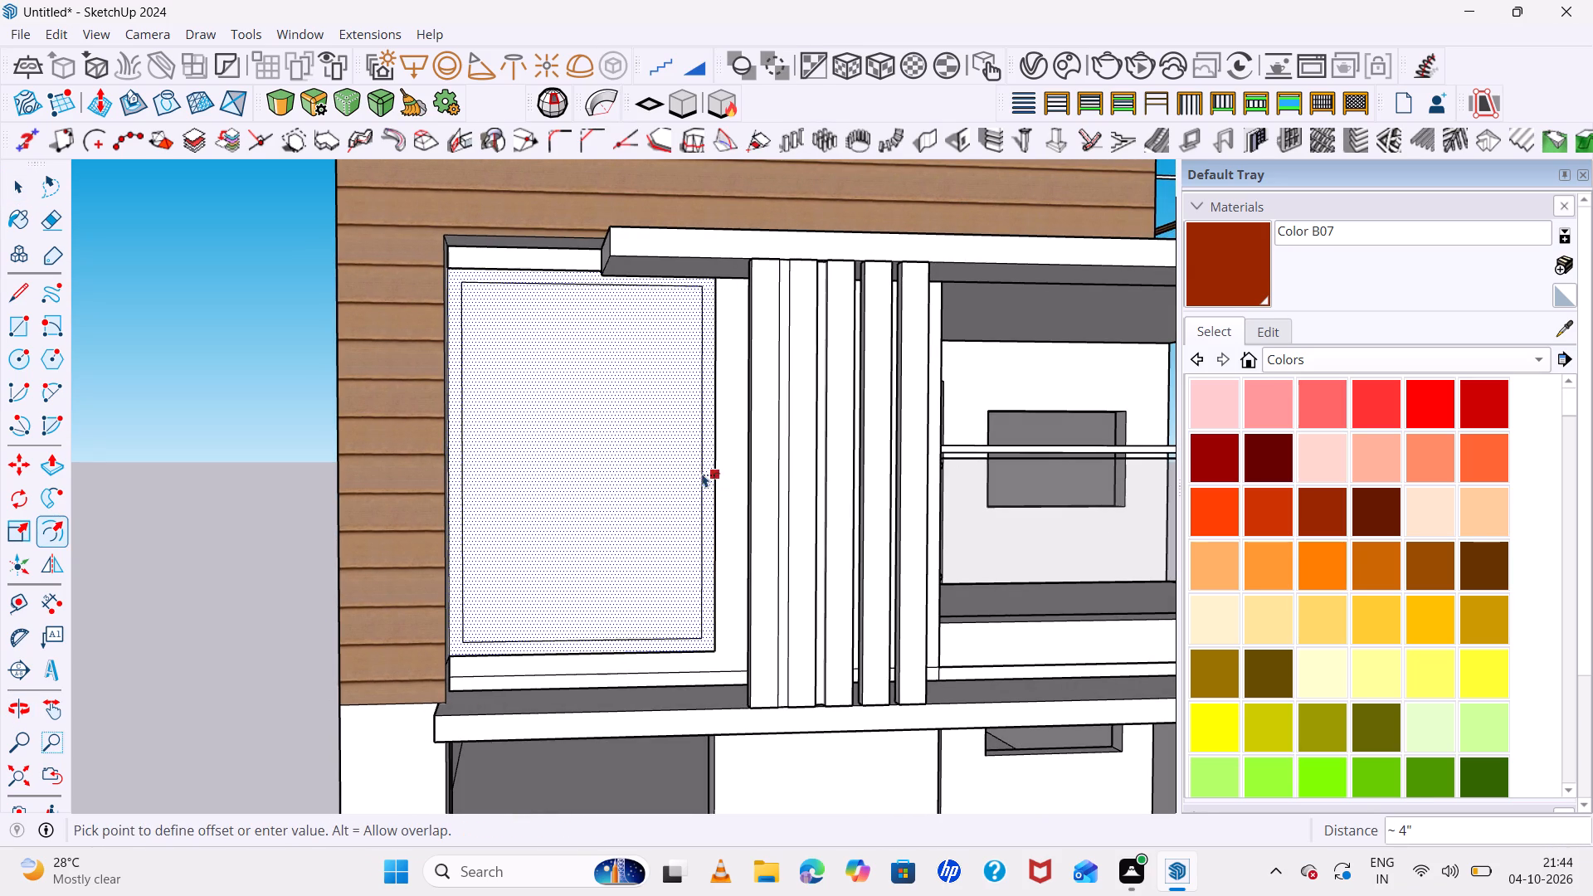
{"action": "left_click", "coordinate": [708, 473]}
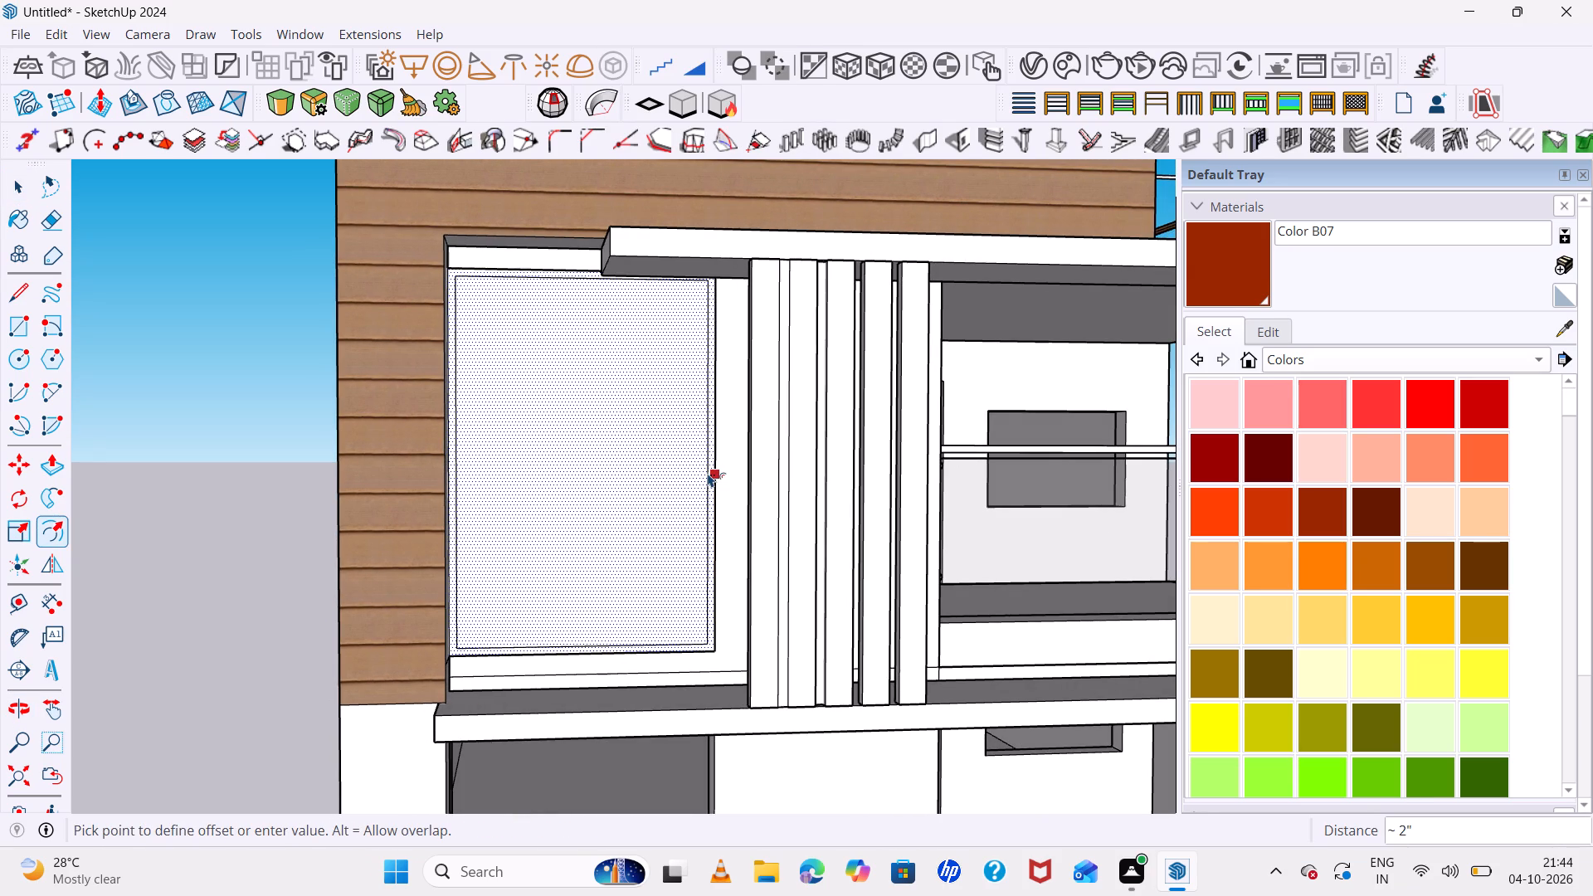
{"action": "key", "text": "space"}
Draw a vertical line about 8' 8" long through the middle of the inner window face, dividing it into two panes.
{"action": "key", "text": "l"}
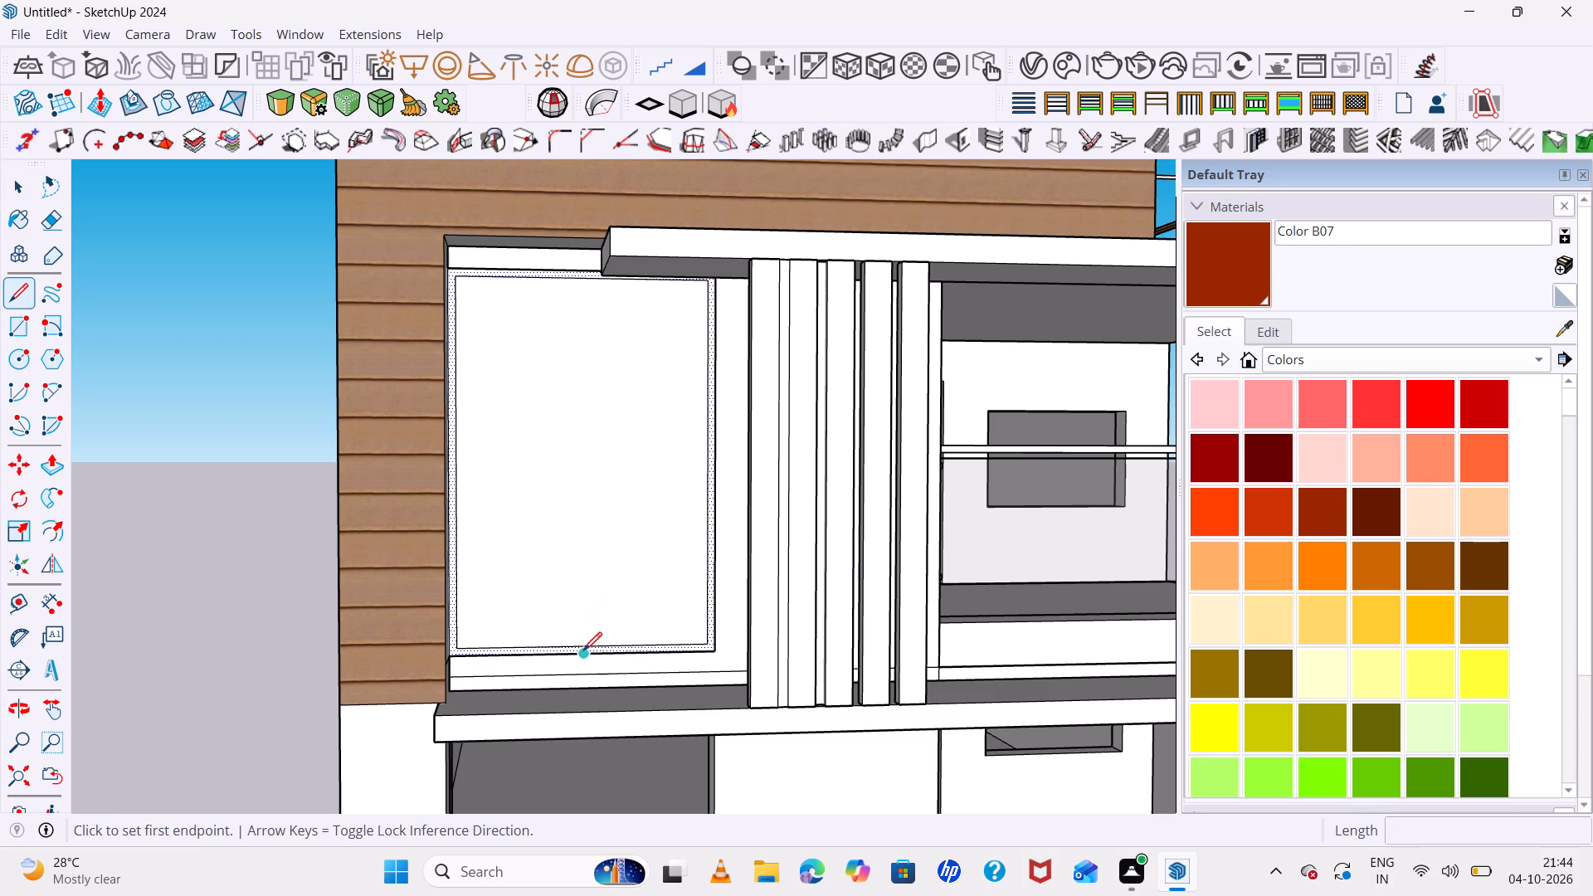
{"action": "left_click", "coordinate": [588, 645]}
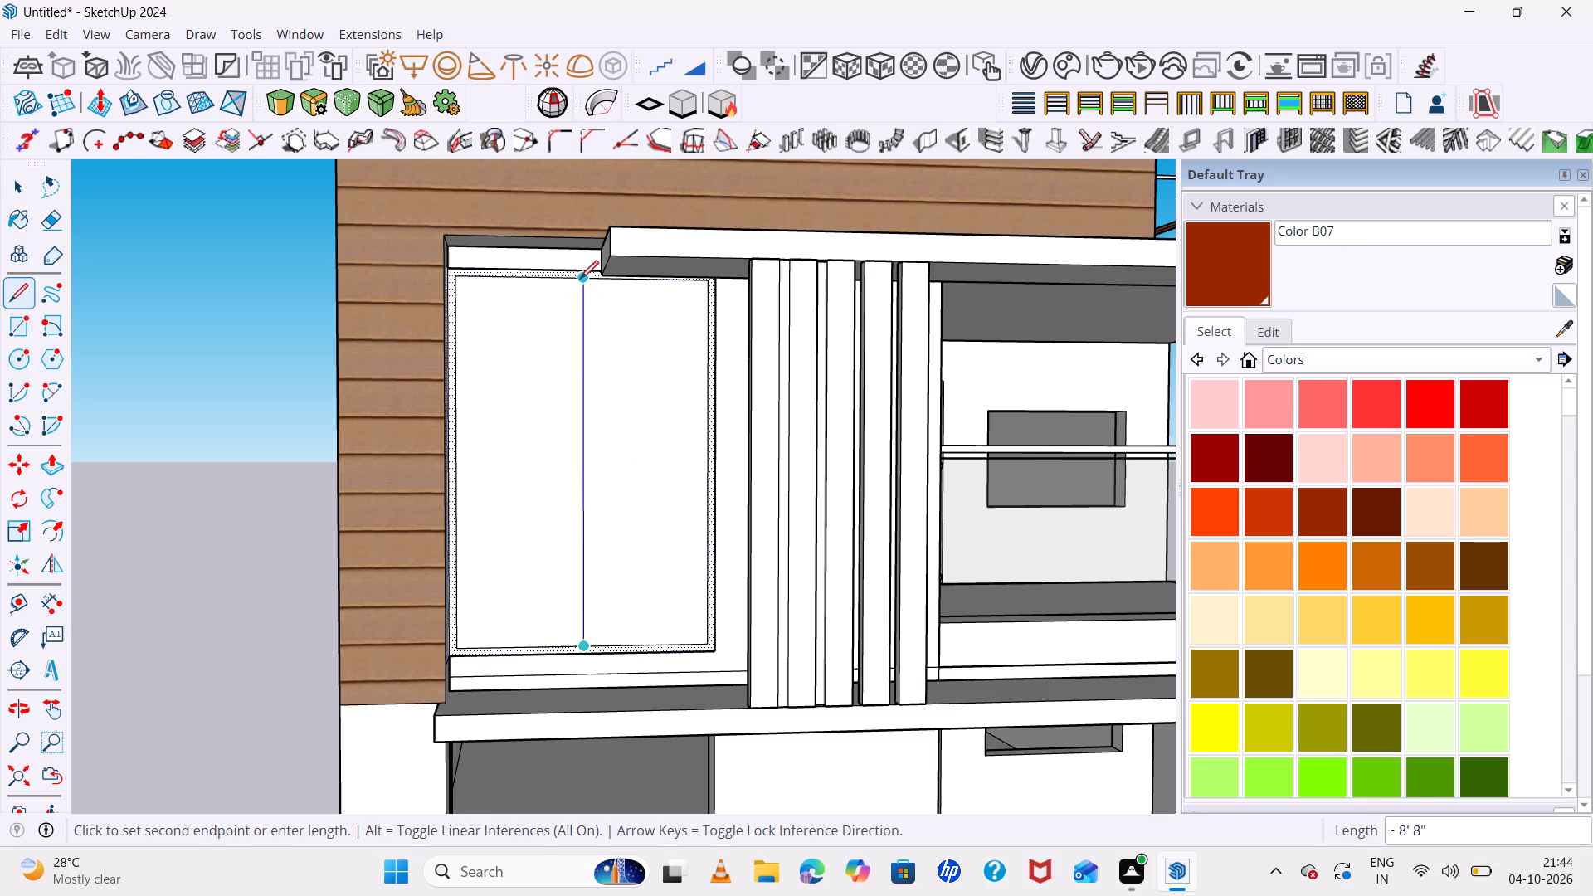
{"action": "left_click", "coordinate": [580, 279]}
{"action": "key", "text": "space"}
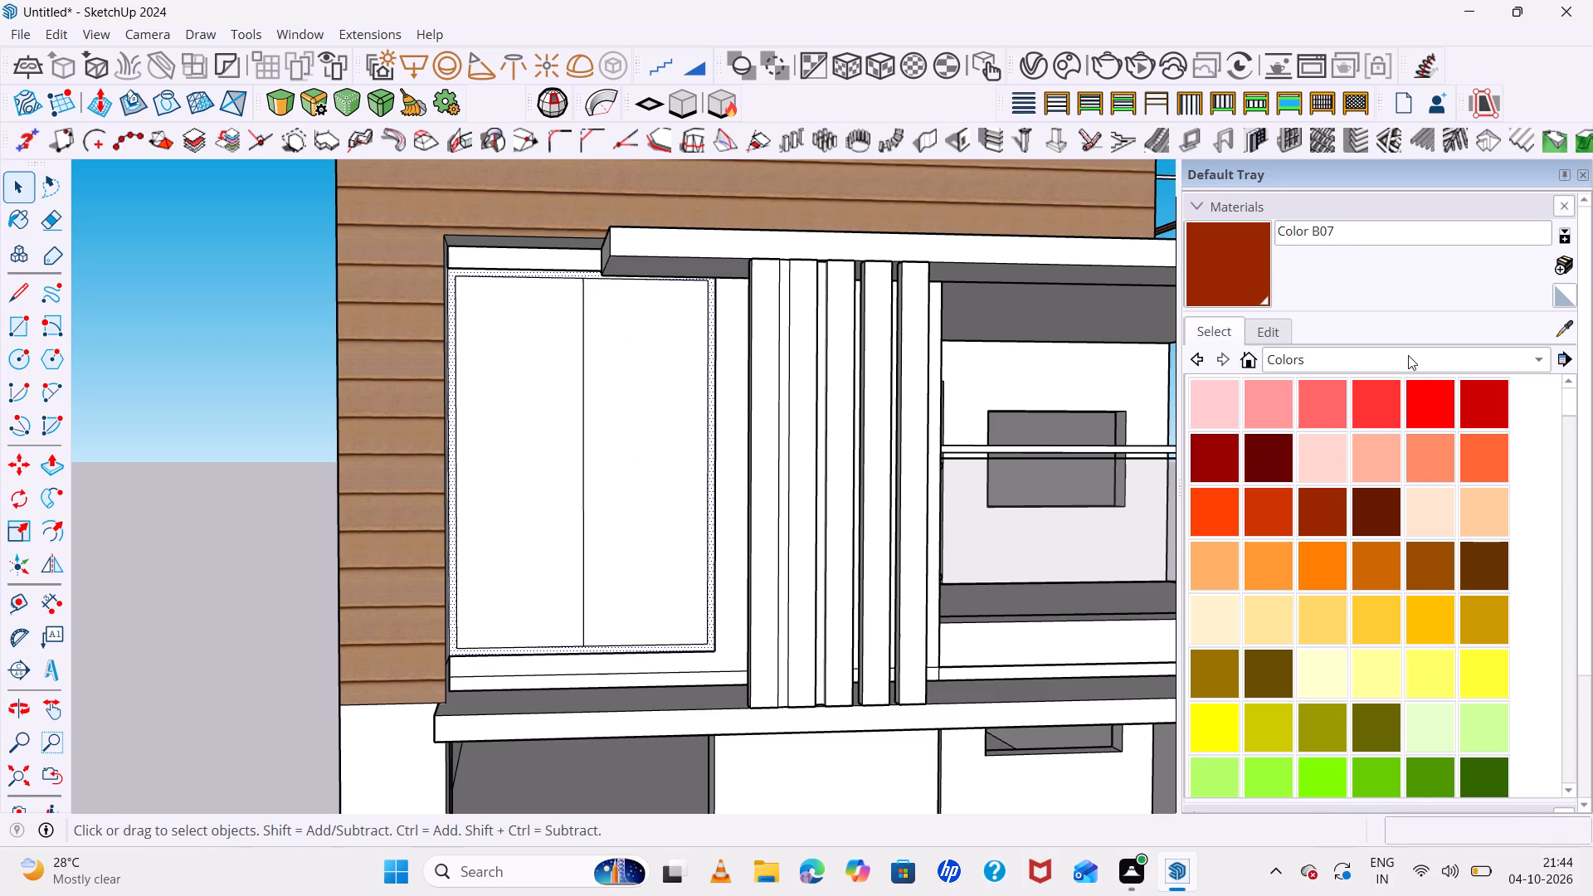
Pick Translucent Glass Blue from the Glass and Mirrors material collection.
{"action": "left_click", "coordinate": [1408, 355]}
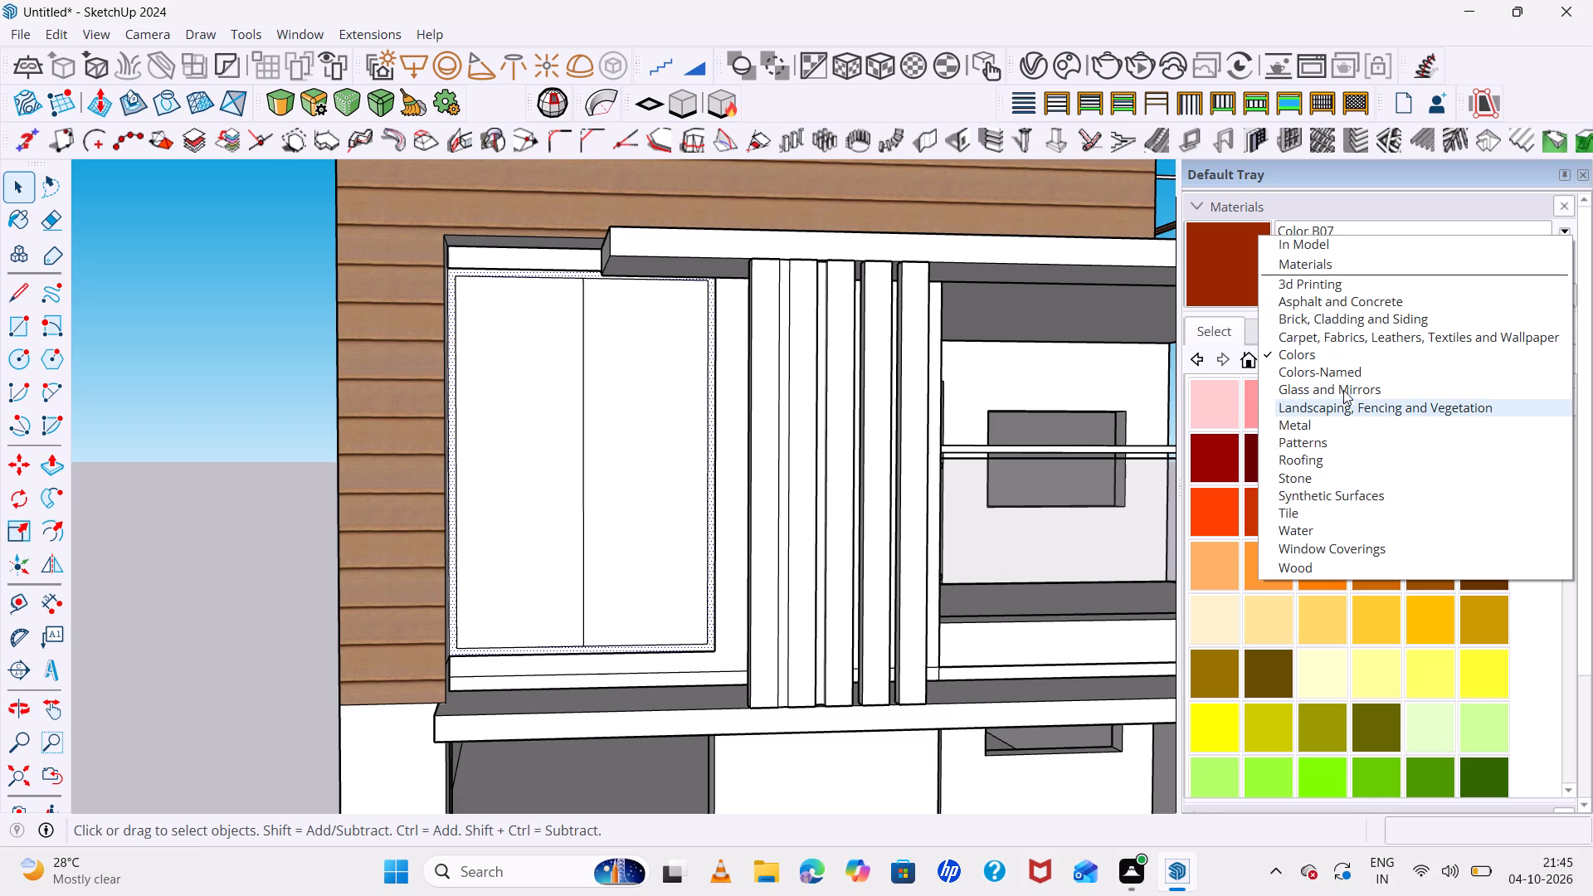
{"action": "left_click", "coordinate": [1343, 388]}
{"action": "left_click", "coordinate": [1368, 402]}
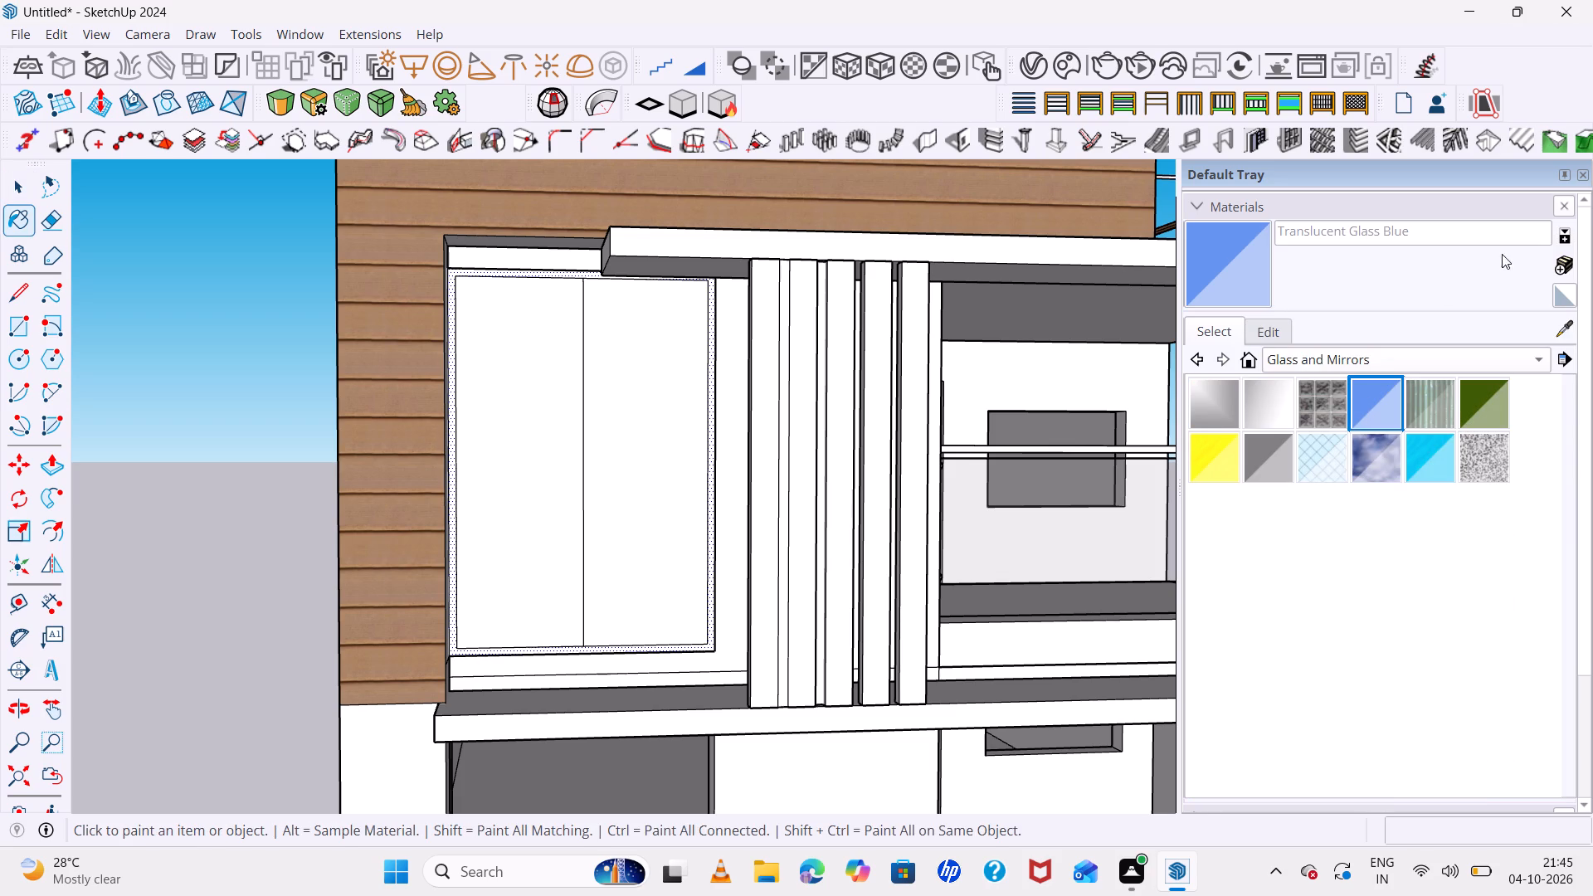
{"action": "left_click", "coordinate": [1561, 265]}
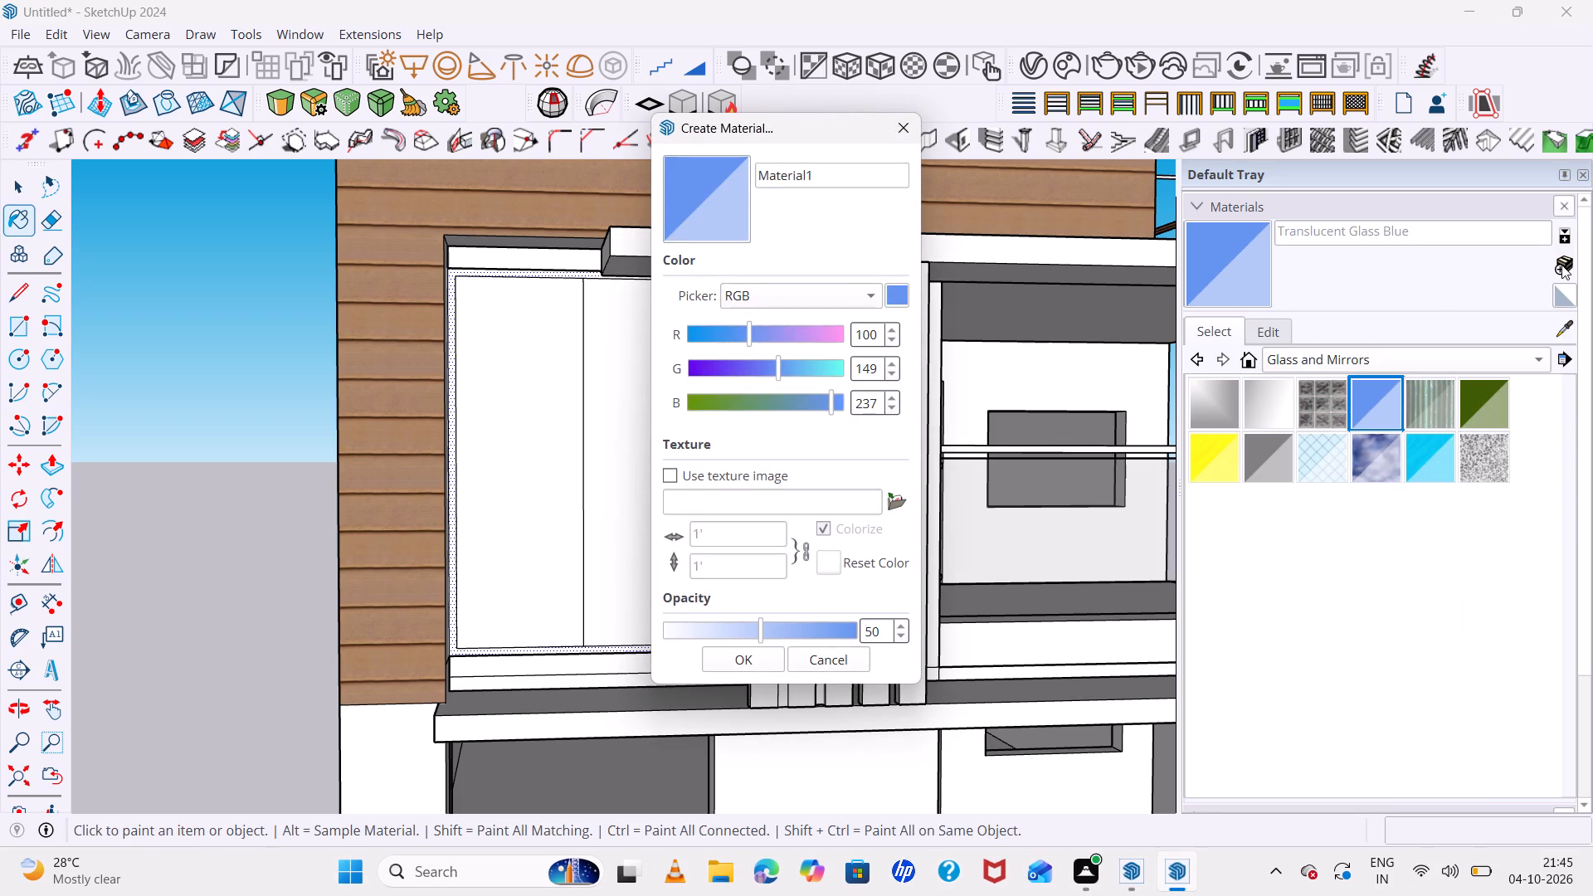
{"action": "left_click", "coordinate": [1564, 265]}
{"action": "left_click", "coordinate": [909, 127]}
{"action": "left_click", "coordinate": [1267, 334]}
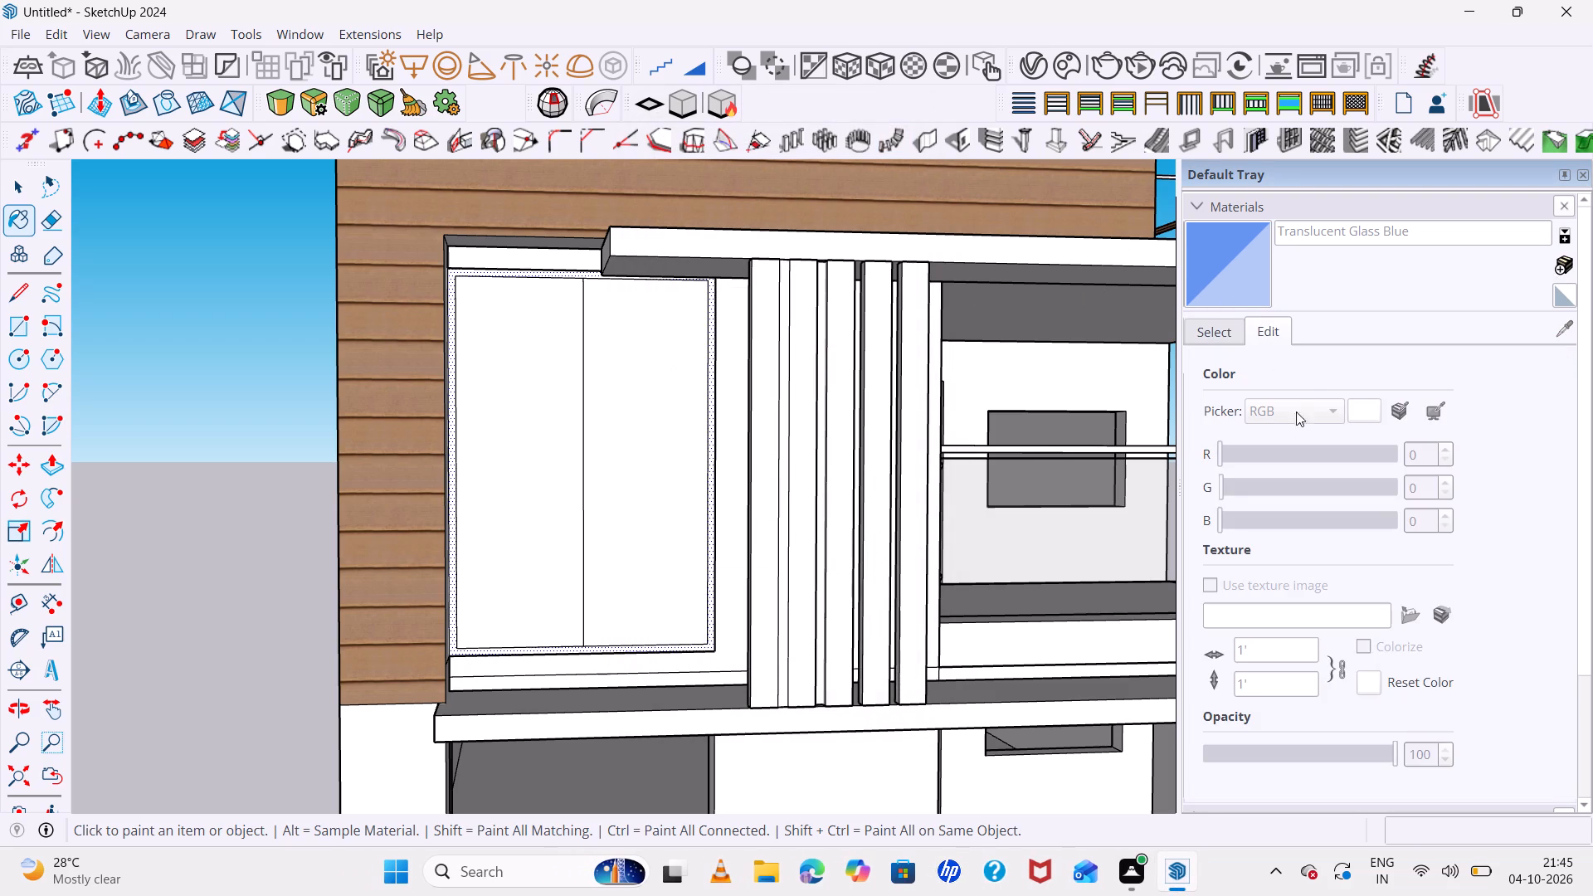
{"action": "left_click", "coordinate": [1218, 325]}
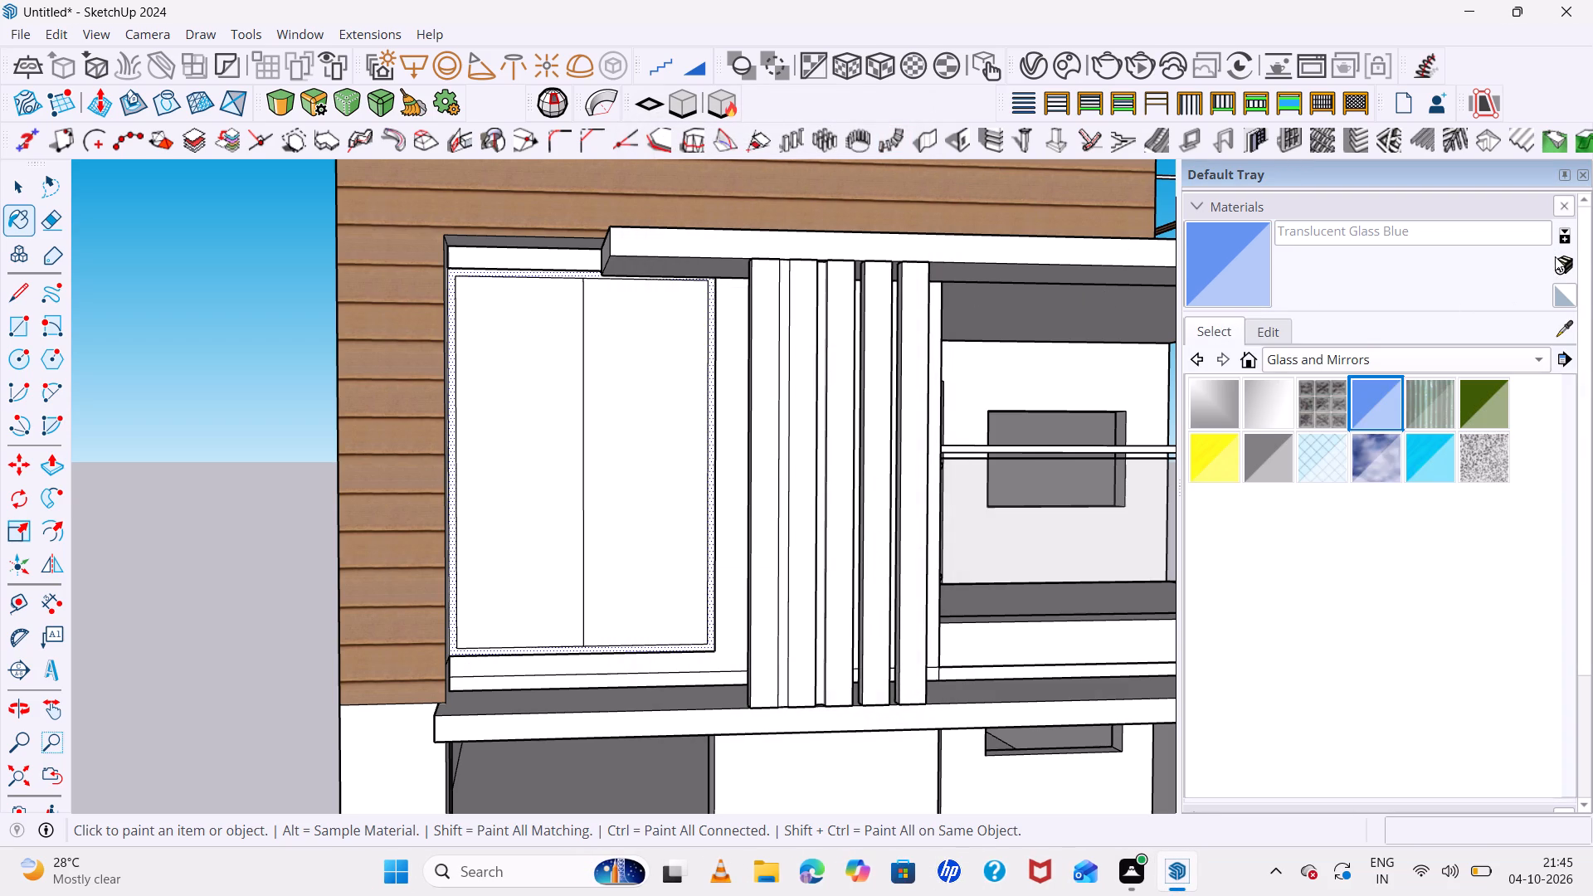
Create a new black translucent material based on Translucent Glass Blue, with RGB set to 0, 0, 0.
{"action": "left_click", "coordinate": [1559, 262]}
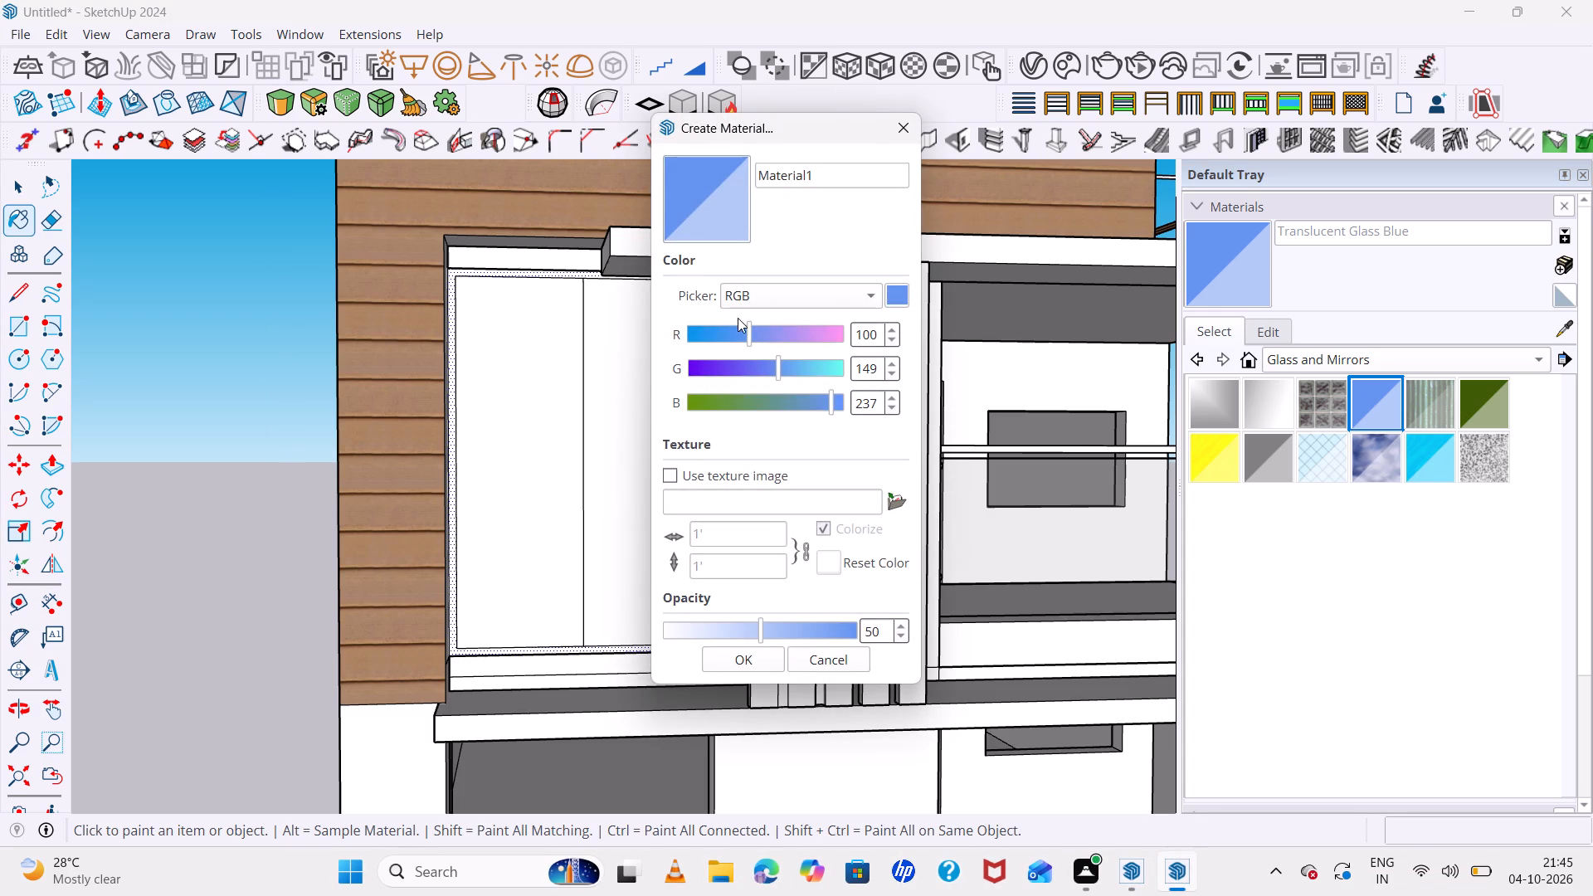
{"action": "left_click", "coordinate": [880, 336]}
{"action": "key", "text": "BackSpace"}
{"action": "key", "text": "BackSpace"}
{"action": "key", "text": "BackSpace"}
{"action": "key", "text": "BackSpace"}
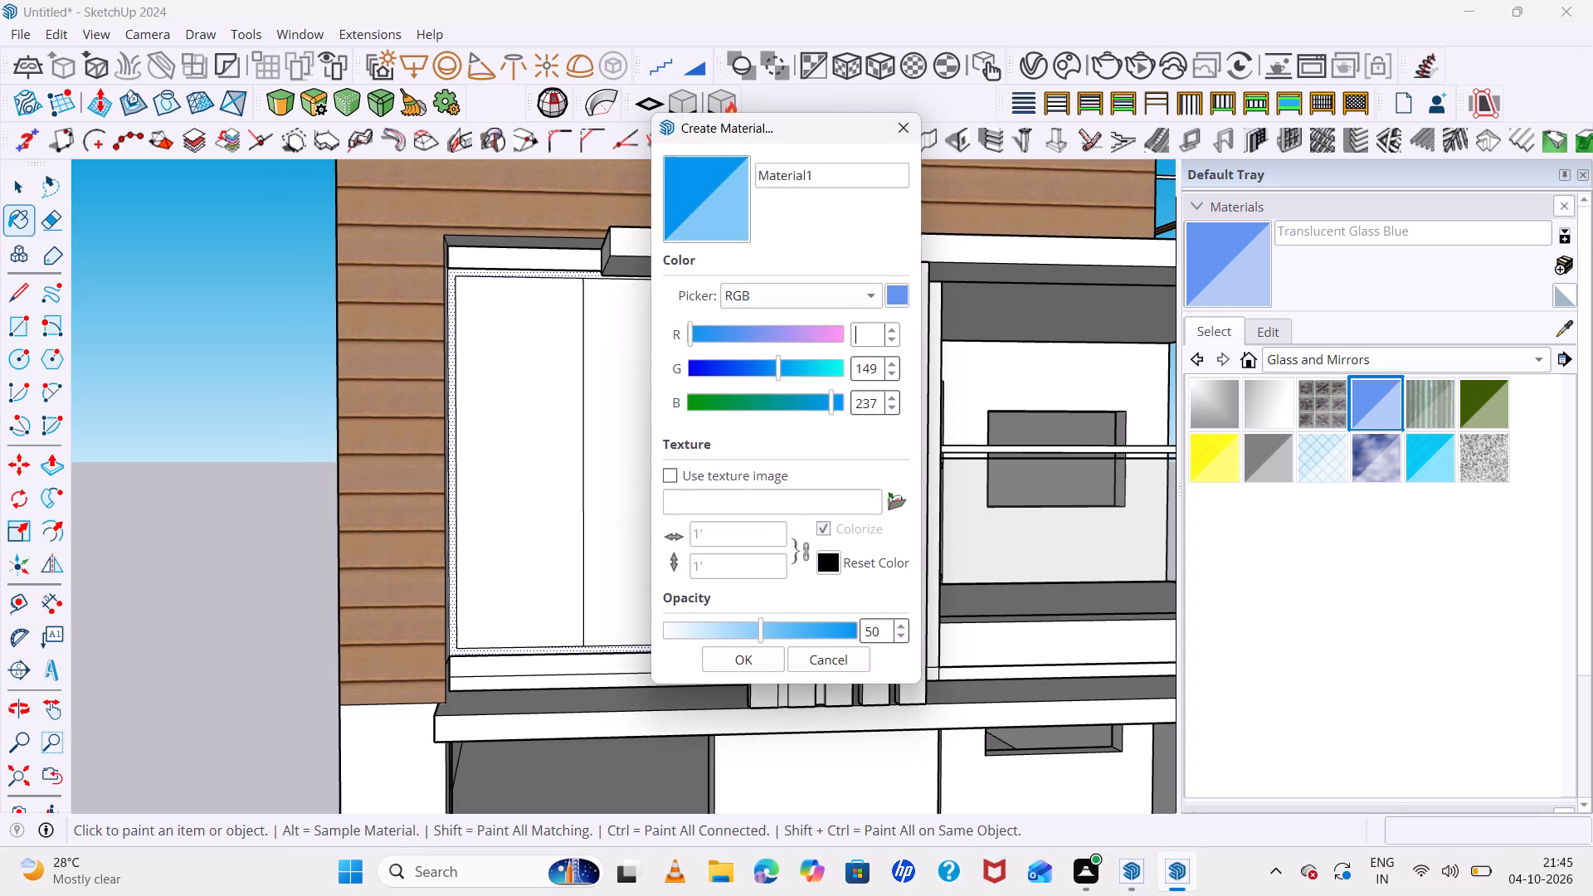
{"action": "key", "text": "0"}
{"action": "left_click", "coordinate": [882, 364]}
{"action": "key", "text": "BackSpace"}
{"action": "key", "text": "BackSpace"}
{"action": "key", "text": "BackSpace"}
{"action": "key", "text": "BackSpace"}
{"action": "key", "text": "BackSpace"}
{"action": "key", "text": "BackSpace"}
{"action": "key", "text": "BackSpace"}
{"action": "key", "text": "BackSpace"}
{"action": "key", "text": "0"}
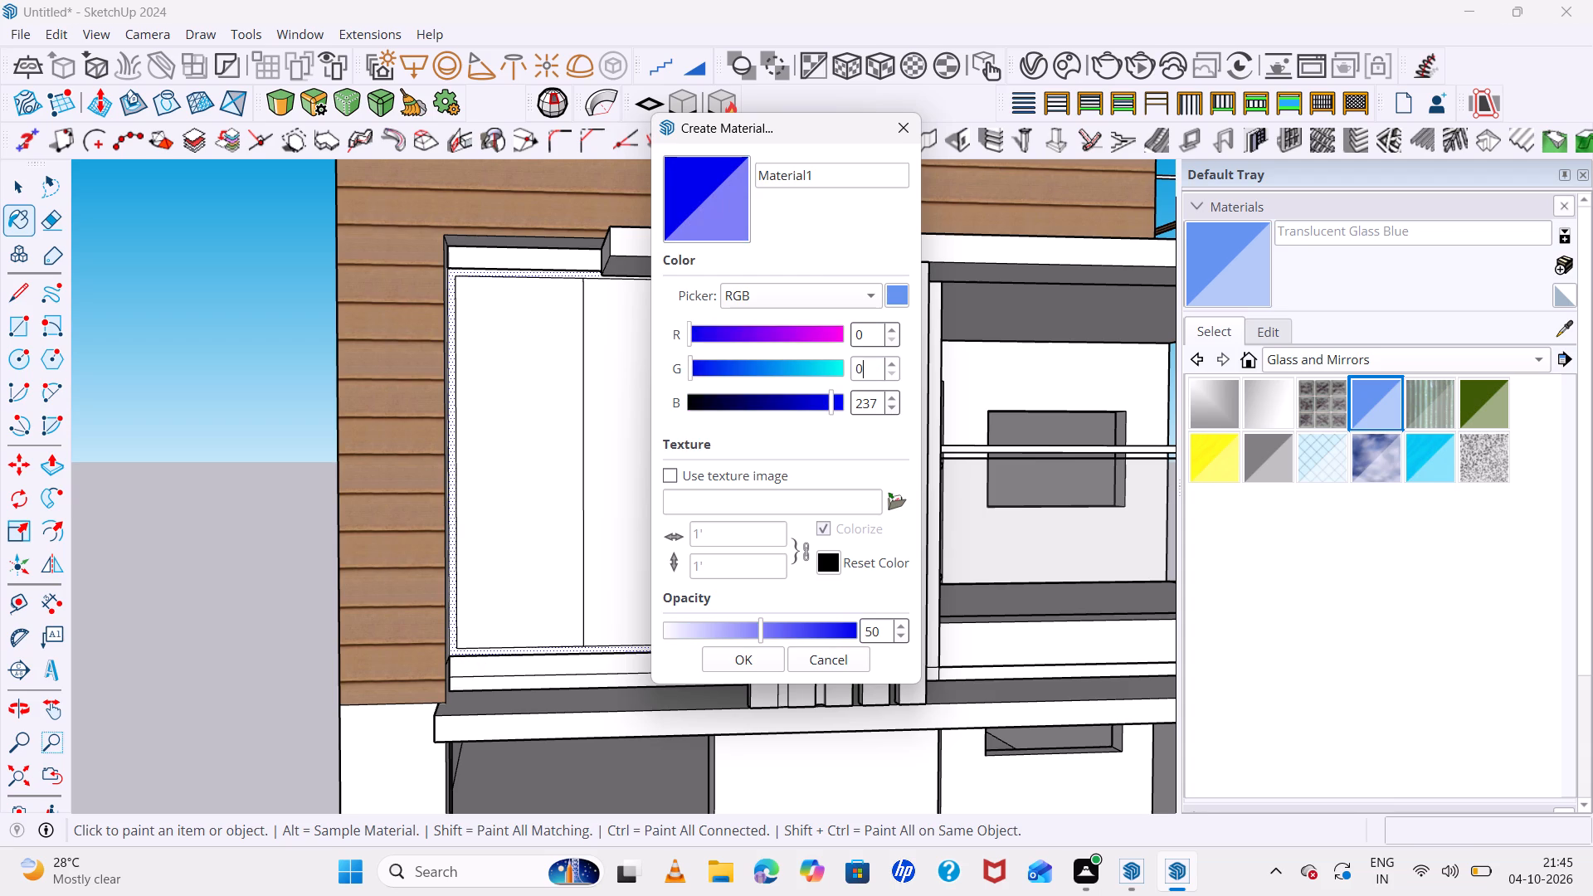
{"action": "left_click", "coordinate": [877, 397]}
{"action": "key", "text": "BackSpace"}
{"action": "key", "text": "BackSpace"}
{"action": "key", "text": "BackSpace"}
{"action": "key", "text": "BackSpace"}
{"action": "key", "text": "BackSpace"}
{"action": "key", "text": "BackSpace"}
{"action": "key", "text": "BackSpace"}
{"action": "key", "text": "BackSpace"}
{"action": "key", "text": "BackSpace"}
{"action": "key", "text": "0"}
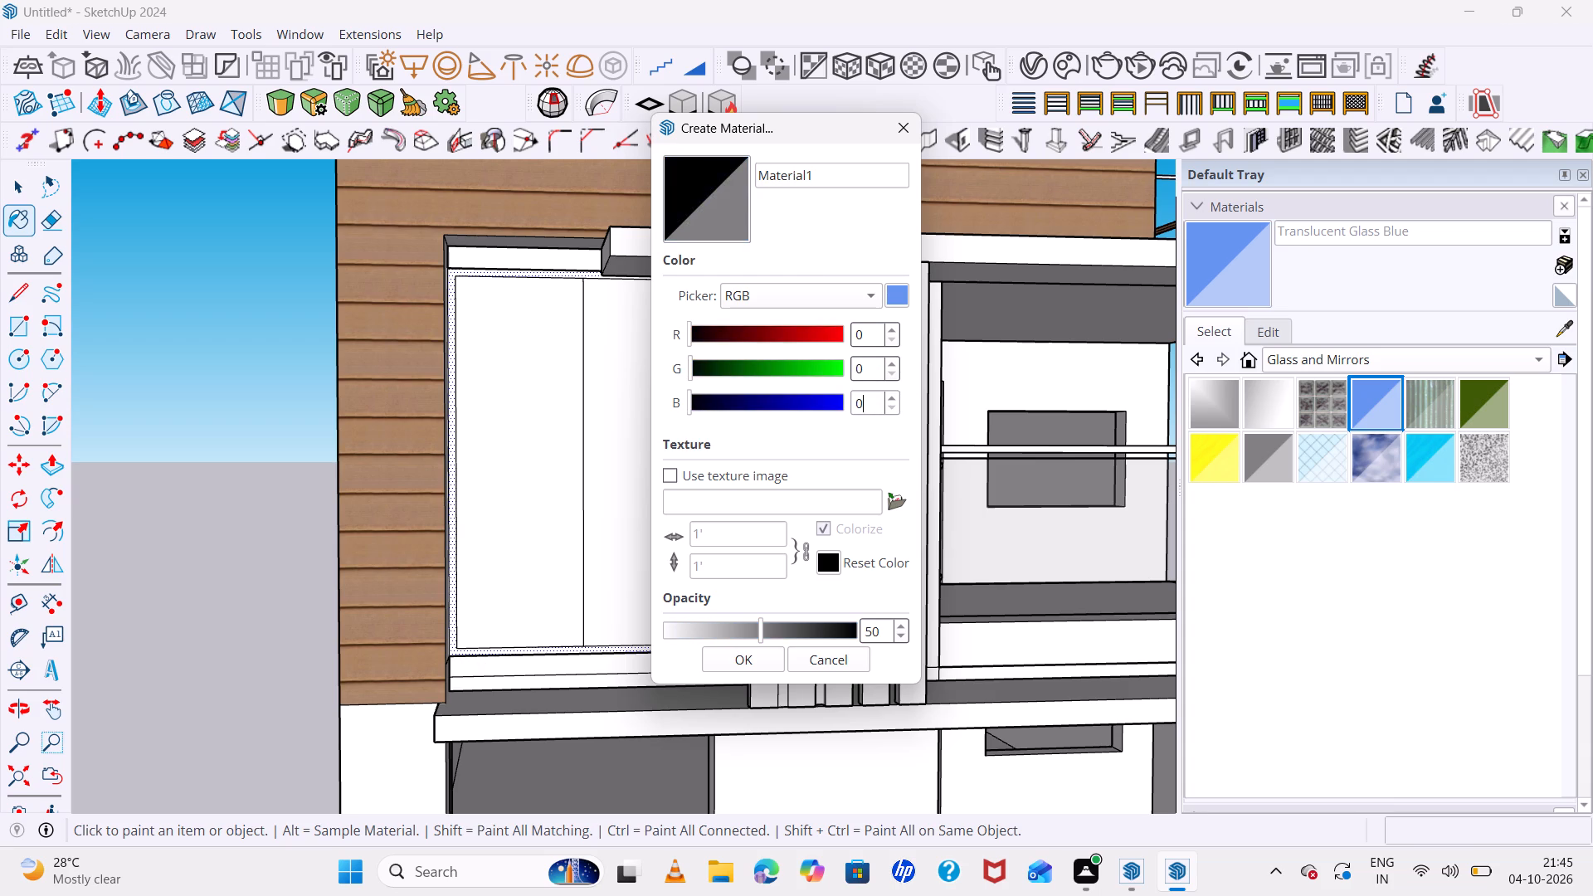
{"action": "left_click", "coordinate": [747, 660]}
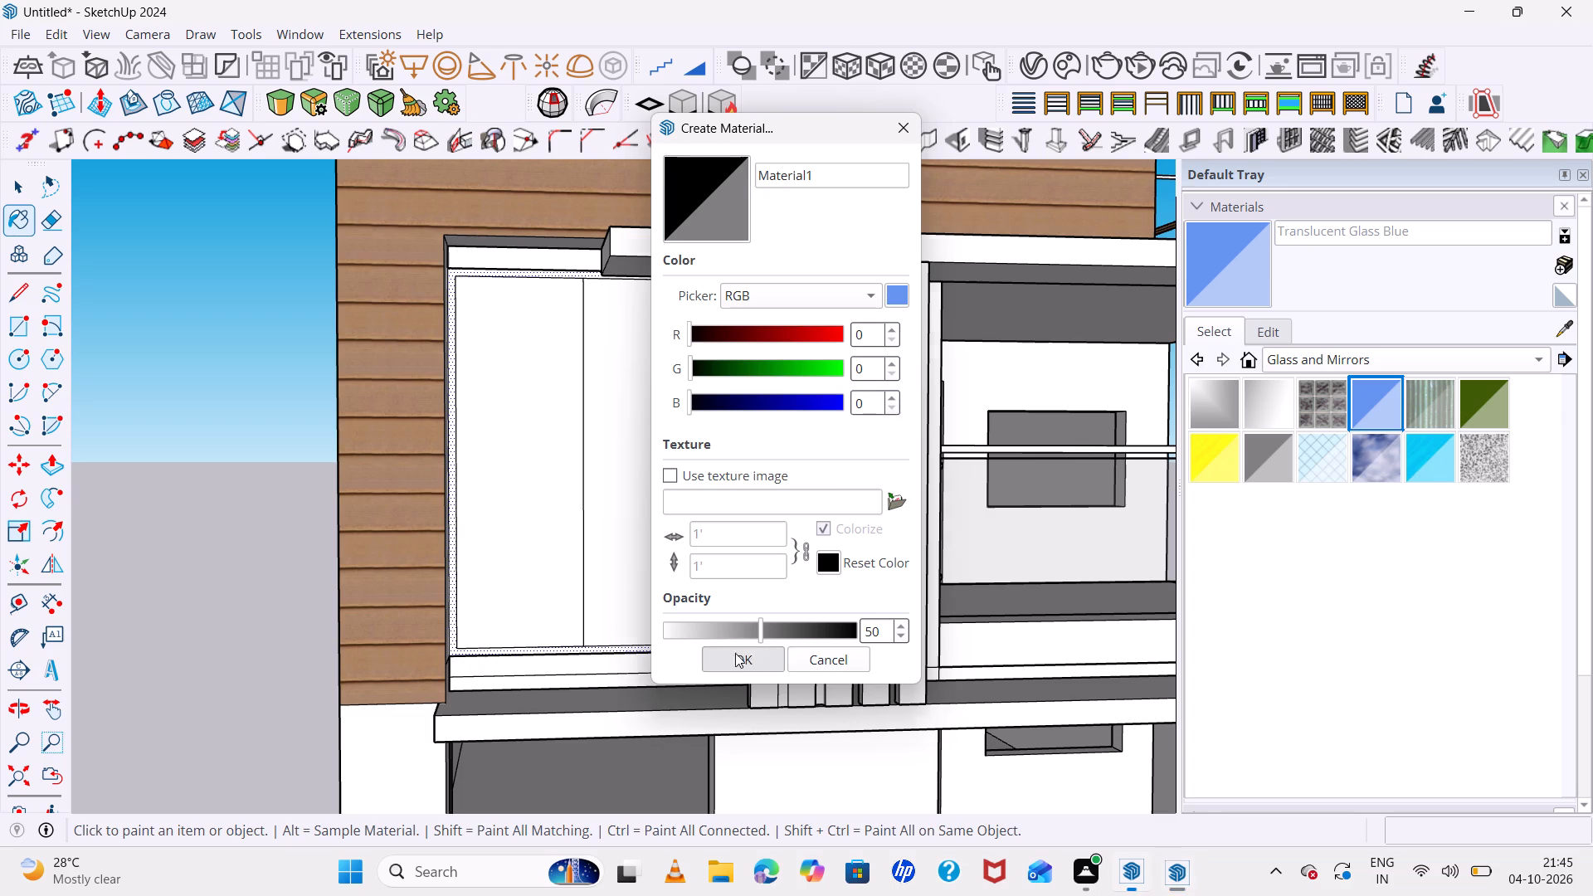
Paint both panes of the first-floor window with the new translucent black material.
{"action": "left_click", "coordinate": [494, 471]}
{"action": "left_click", "coordinate": [618, 470]}
Paint the first-floor window's frame border with black Color M09 from the Colors collection.
{"action": "middle_click_drag", "start_coordinate": [675, 514], "coordinate": [767, 585]}
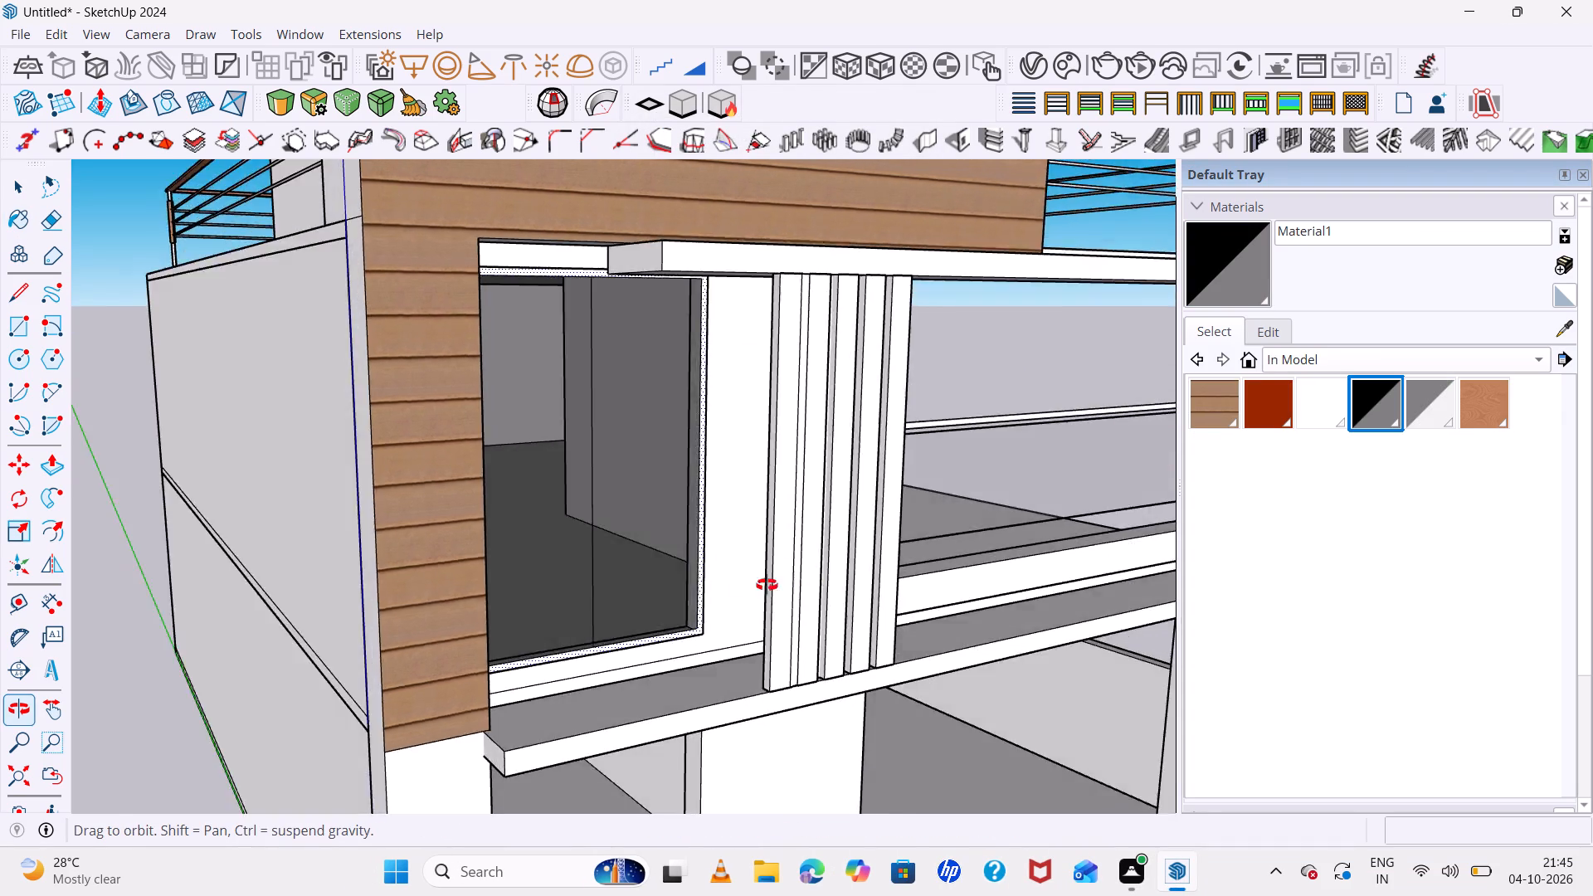
{"action": "middle_click_drag", "start_coordinate": [767, 585], "coordinate": [630, 592]}
{"action": "scroll", "coordinate": [669, 541], "scroll_direction": "down", "scroll_amount": 5}
{"action": "scroll", "coordinate": [681, 561], "scroll_direction": "up", "scroll_amount": 2}
{"action": "middle_click_drag", "start_coordinate": [688, 558], "coordinate": [718, 415]}
{"action": "scroll", "coordinate": [722, 401], "scroll_direction": "down", "scroll_amount": 4}
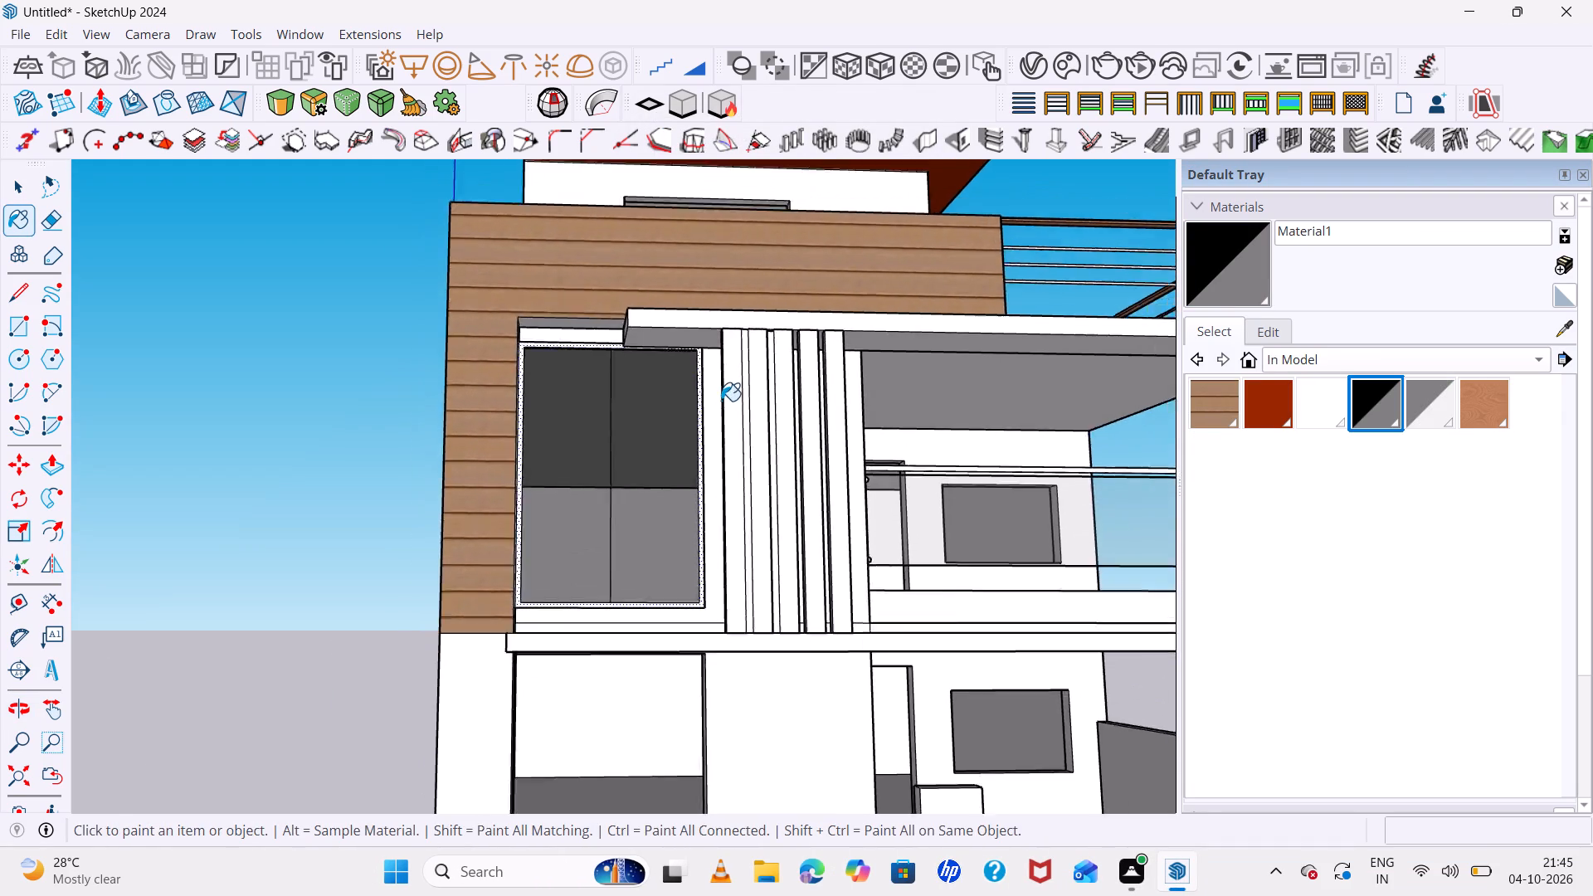
{"action": "scroll", "coordinate": [721, 401], "scroll_direction": "down", "scroll_amount": 9}
{"action": "left_click", "coordinate": [1393, 358]}
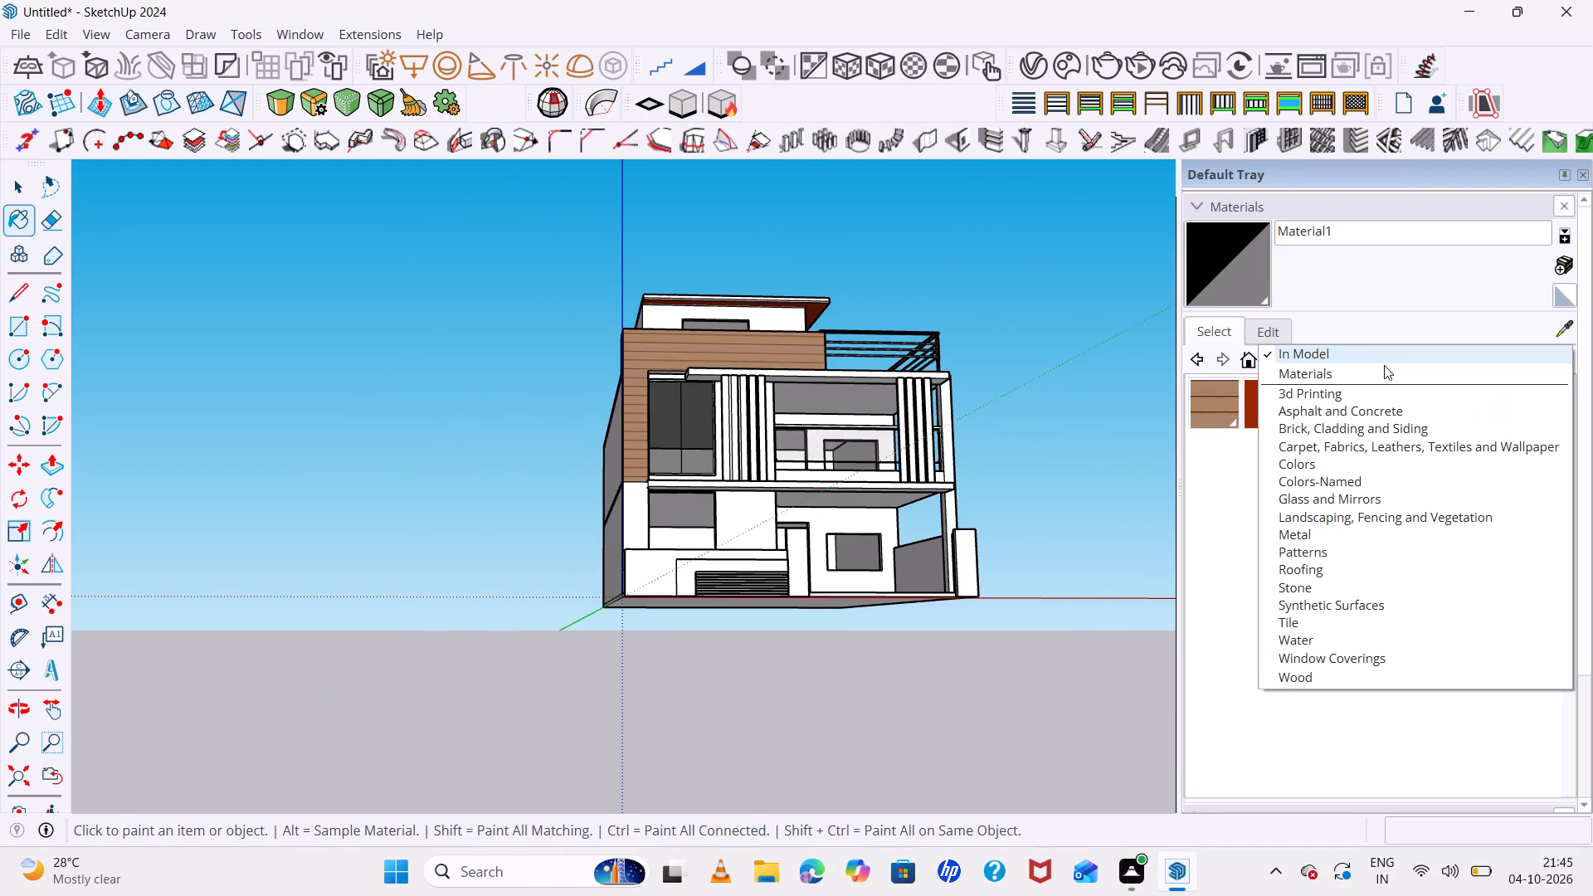
{"action": "left_click", "coordinate": [1327, 465]}
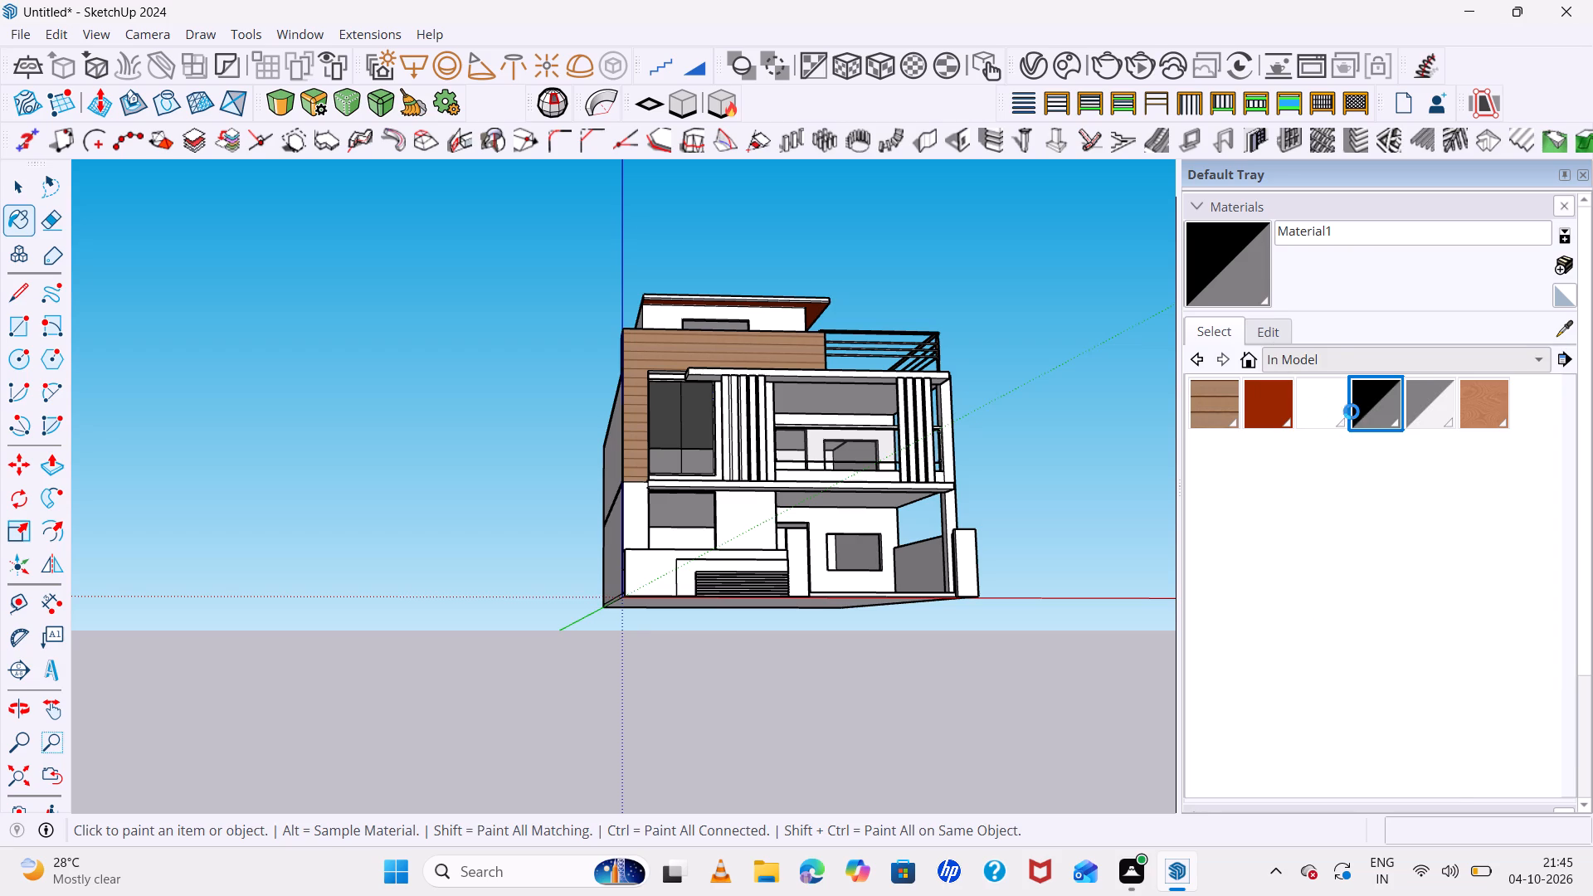
{"action": "scroll", "coordinate": [1277, 521], "scroll_direction": "down", "scroll_amount": 14}
{"action": "scroll", "coordinate": [1294, 536], "scroll_direction": "down", "scroll_amount": 7}
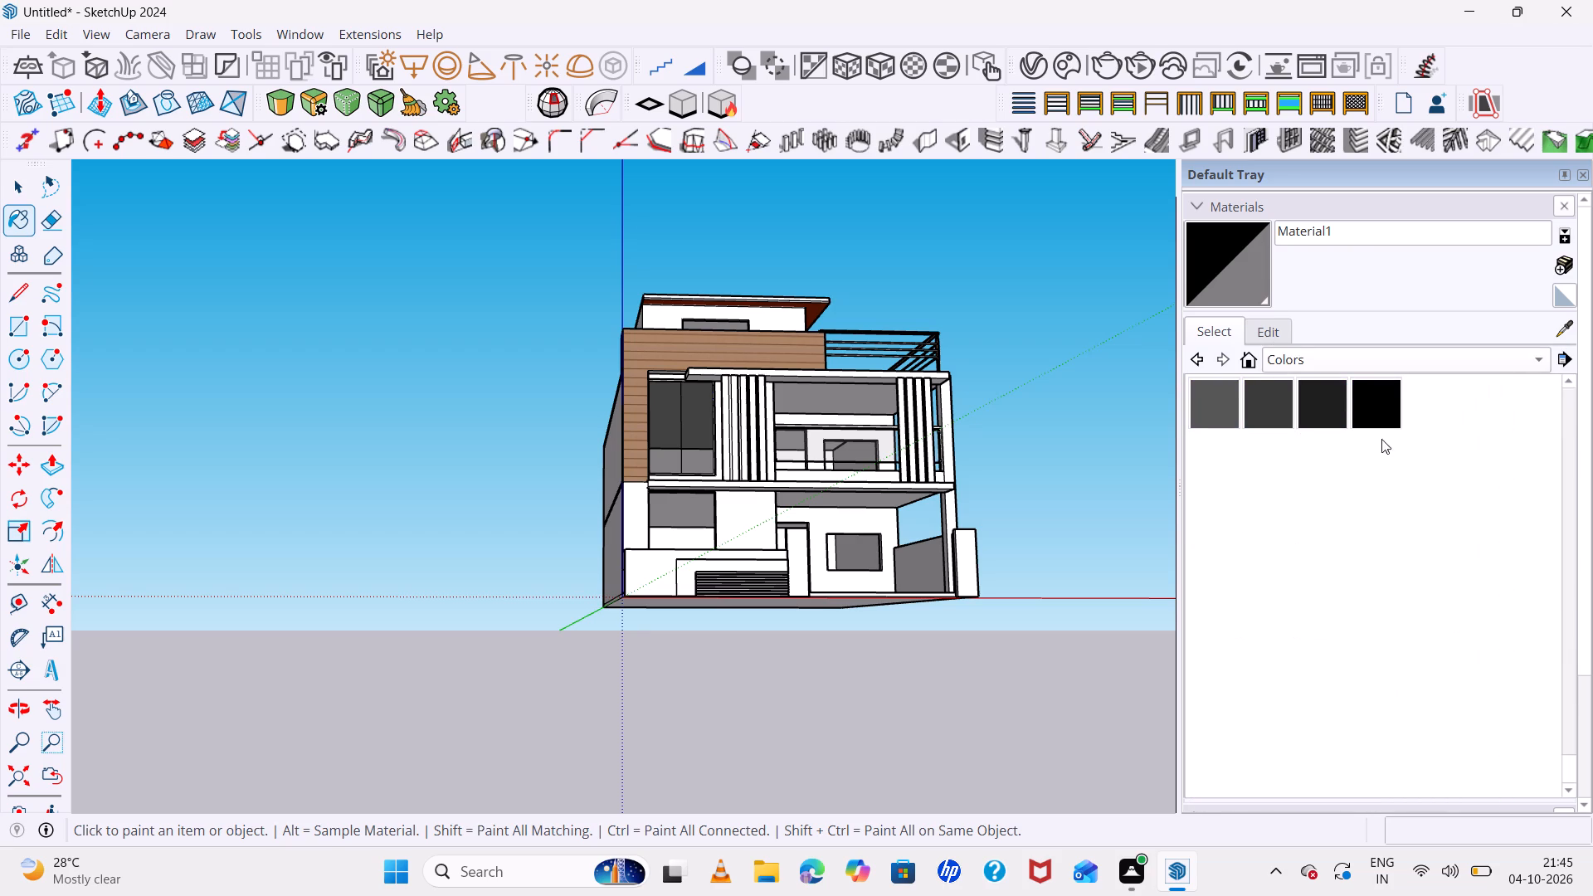
{"action": "left_click", "coordinate": [1376, 409]}
{"action": "scroll", "coordinate": [650, 460], "scroll_direction": "up", "scroll_amount": 13}
{"action": "middle_click_drag", "start_coordinate": [827, 489], "coordinate": [811, 574]}
{"action": "scroll", "coordinate": [852, 552], "scroll_direction": "up", "scroll_amount": 4}
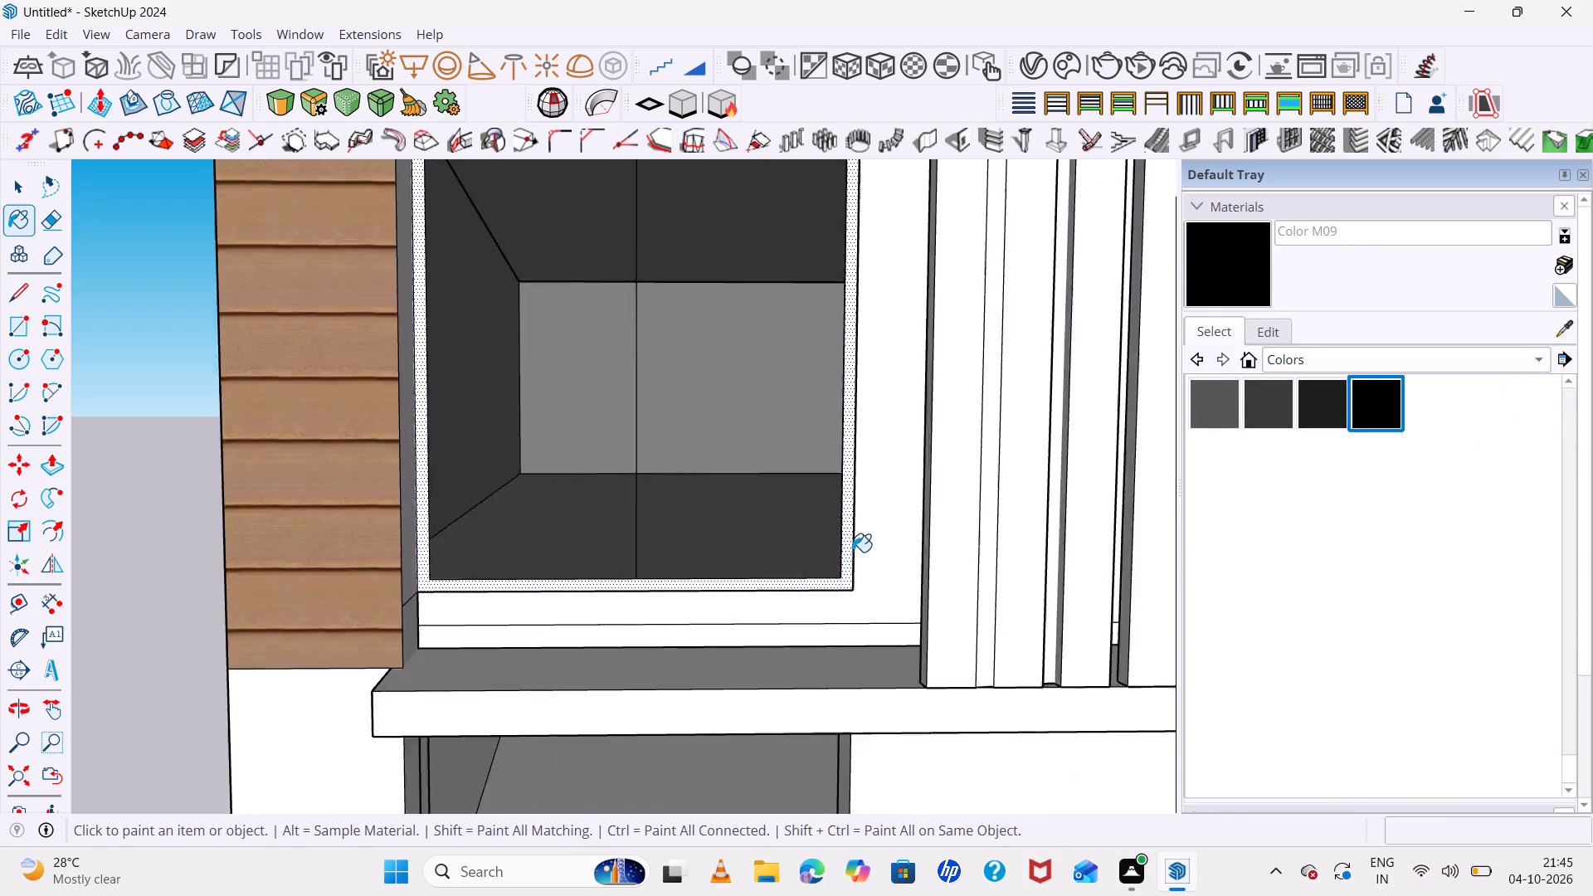
{"action": "scroll", "coordinate": [852, 552], "scroll_direction": "up", "scroll_amount": 3}
{"action": "left_click", "coordinate": [852, 548]}
Draw a rectangle about 7' 2" high filling the ground-floor window opening below the framed first-floor window.
{"action": "scroll", "coordinate": [845, 543], "scroll_direction": "down", "scroll_amount": 14}
{"action": "middle_click_drag", "start_coordinate": [991, 582], "coordinate": [754, 477]}
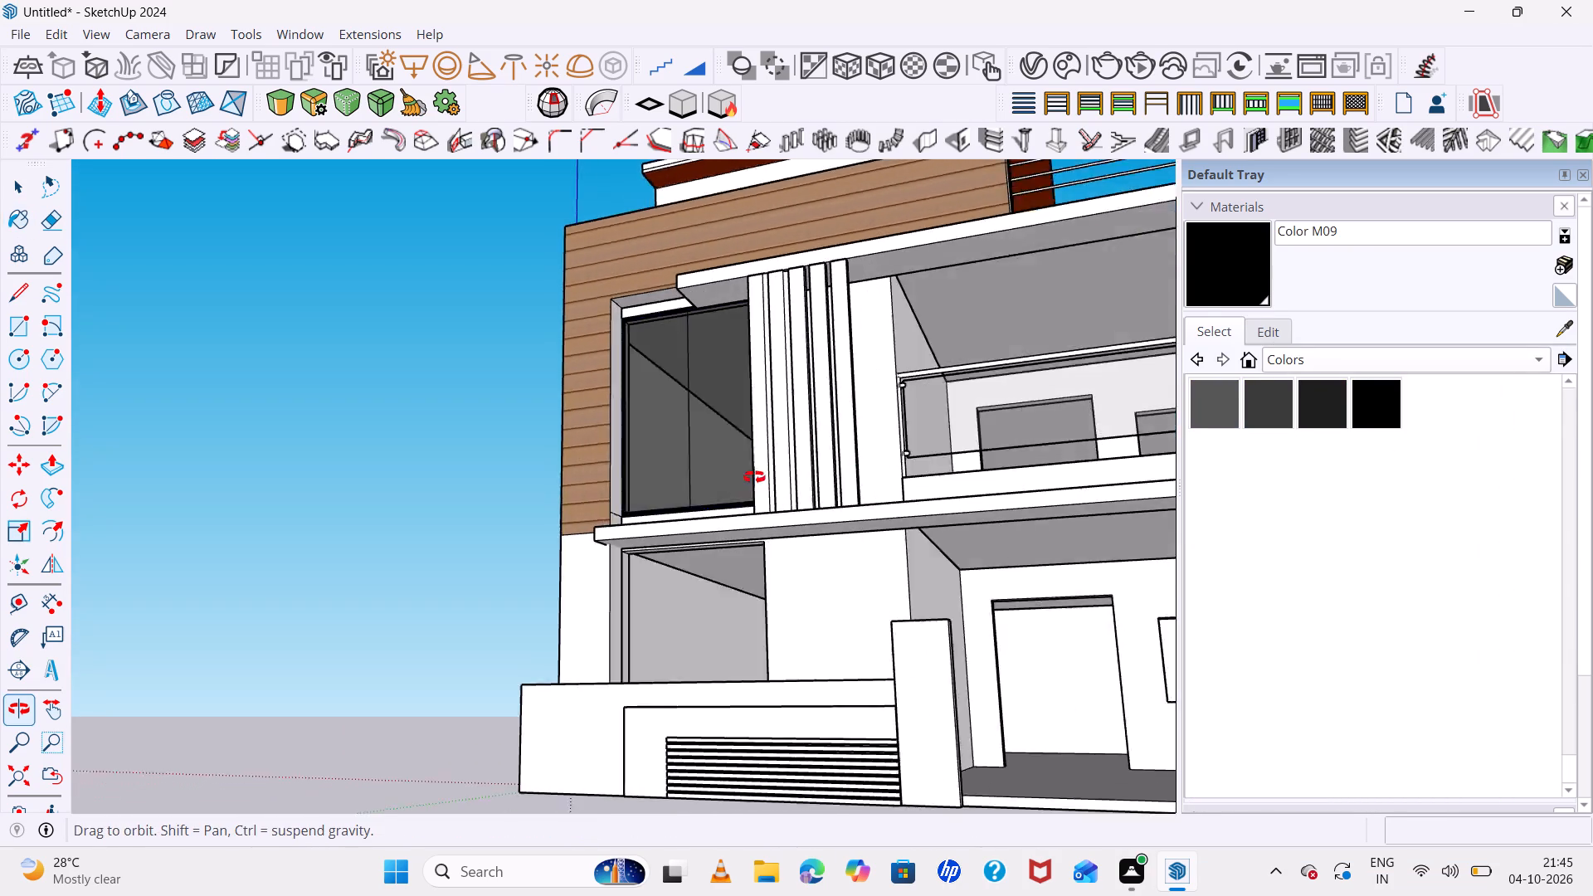
{"action": "middle_click_drag", "start_coordinate": [754, 477], "coordinate": [748, 480]}
{"action": "scroll", "coordinate": [748, 480], "scroll_direction": "up", "scroll_amount": 1}
{"action": "scroll", "coordinate": [746, 472], "scroll_direction": "down", "scroll_amount": 7}
{"action": "middle_click_drag", "start_coordinate": [841, 591], "coordinate": [937, 762]}
{"action": "scroll", "coordinate": [723, 561], "scroll_direction": "up", "scroll_amount": 6}
{"action": "middle_click_drag", "start_coordinate": [910, 653], "coordinate": [994, 730]}
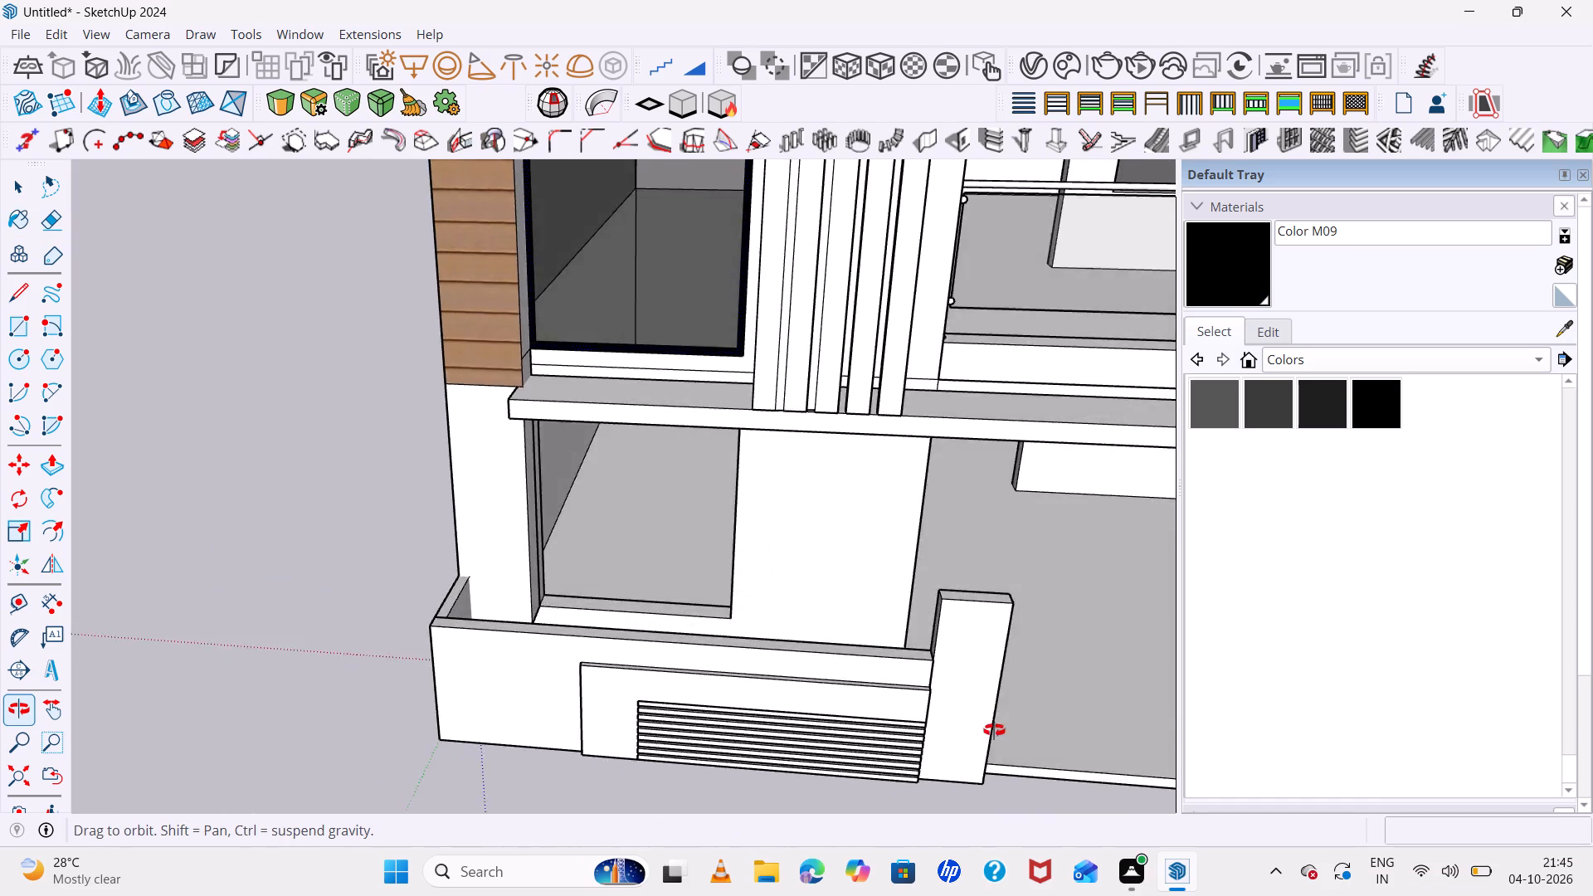
{"action": "middle_click_drag", "start_coordinate": [994, 730], "coordinate": [1028, 635]}
{"action": "scroll", "coordinate": [883, 540], "scroll_direction": "up", "scroll_amount": 4}
{"action": "middle_click_drag", "start_coordinate": [983, 543], "coordinate": [875, 521]}
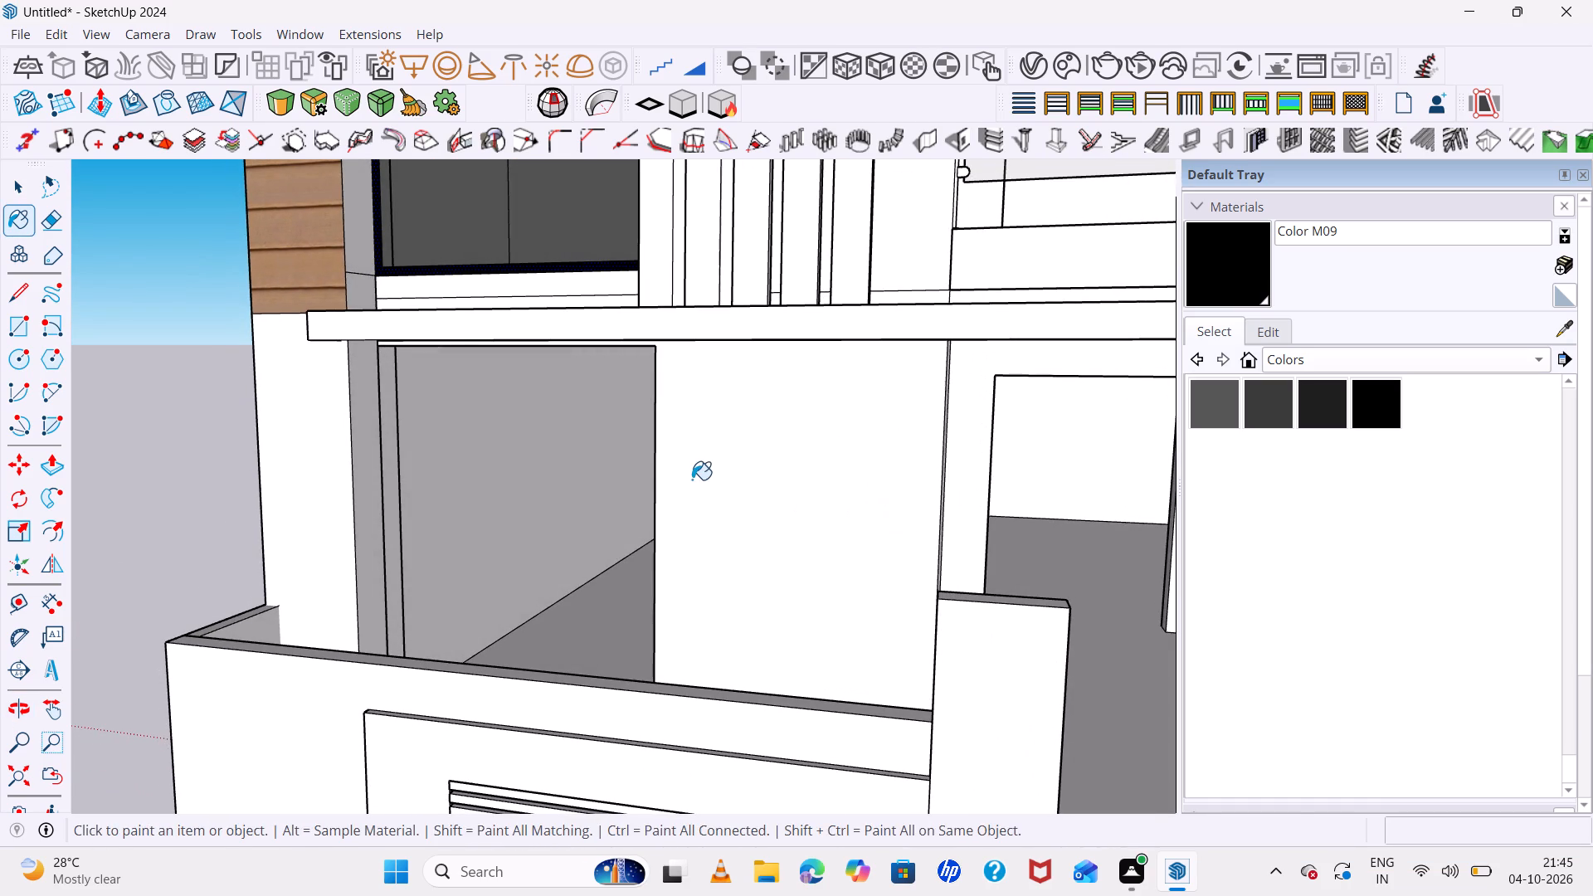
{"action": "key", "text": "r"}
{"action": "scroll", "coordinate": [543, 407], "scroll_direction": "up", "scroll_amount": 5}
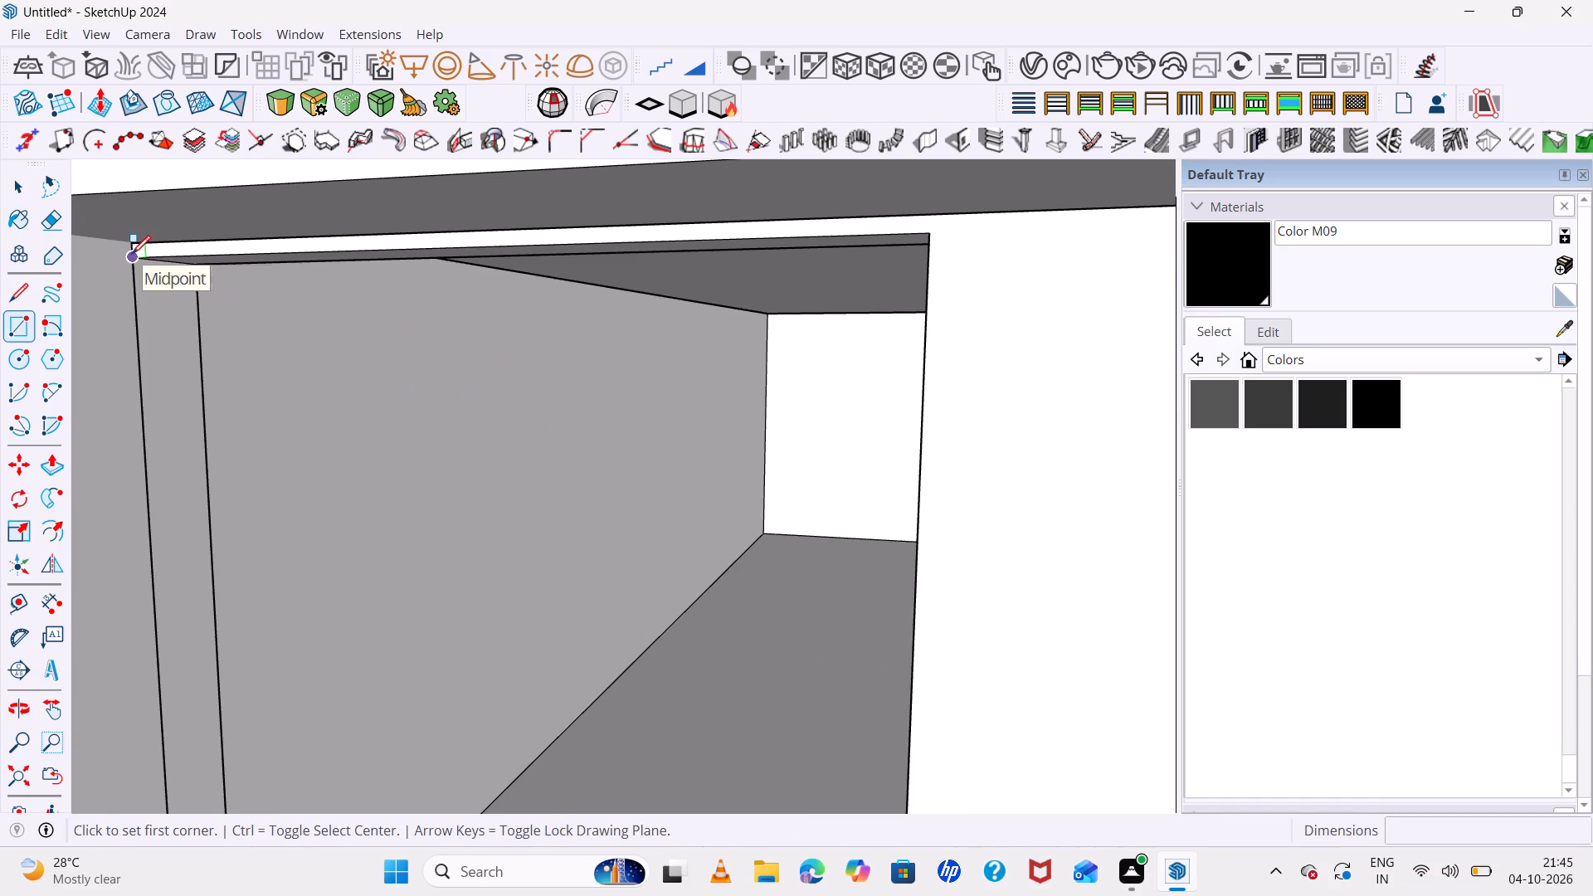
{"action": "left_click", "coordinate": [132, 254]}
{"action": "scroll", "coordinate": [519, 473], "scroll_direction": "down", "scroll_amount": 7}
{"action": "middle_click_drag", "start_coordinate": [669, 630], "coordinate": [655, 693]}
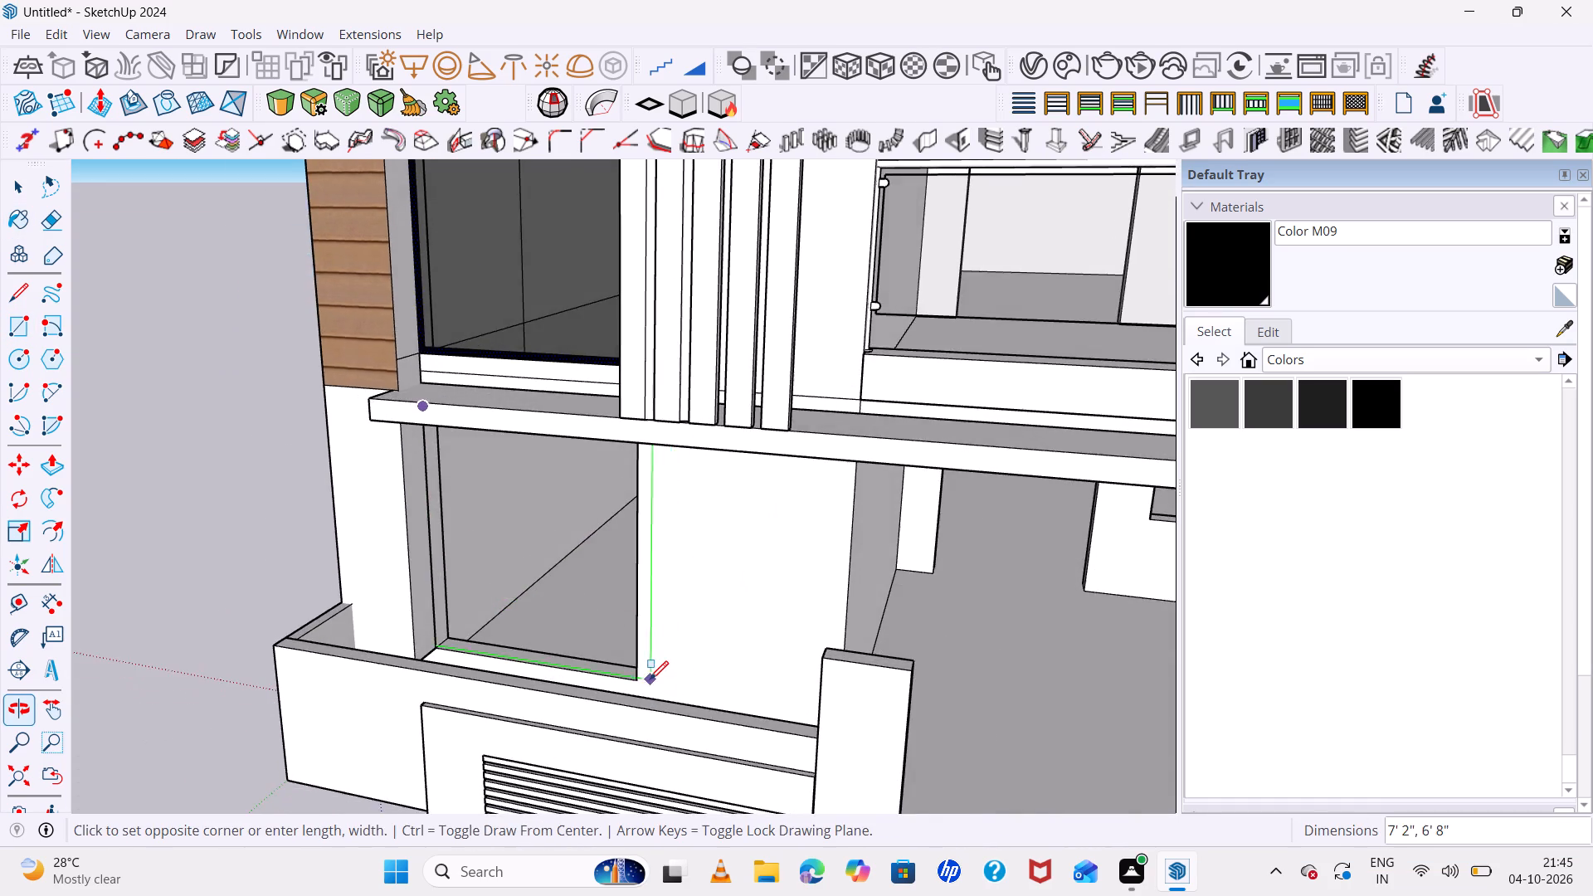
{"action": "scroll", "coordinate": [650, 679], "scroll_direction": "up", "scroll_amount": 6}
{"action": "left_click", "coordinate": [618, 684]}
{"action": "key", "text": "space"}
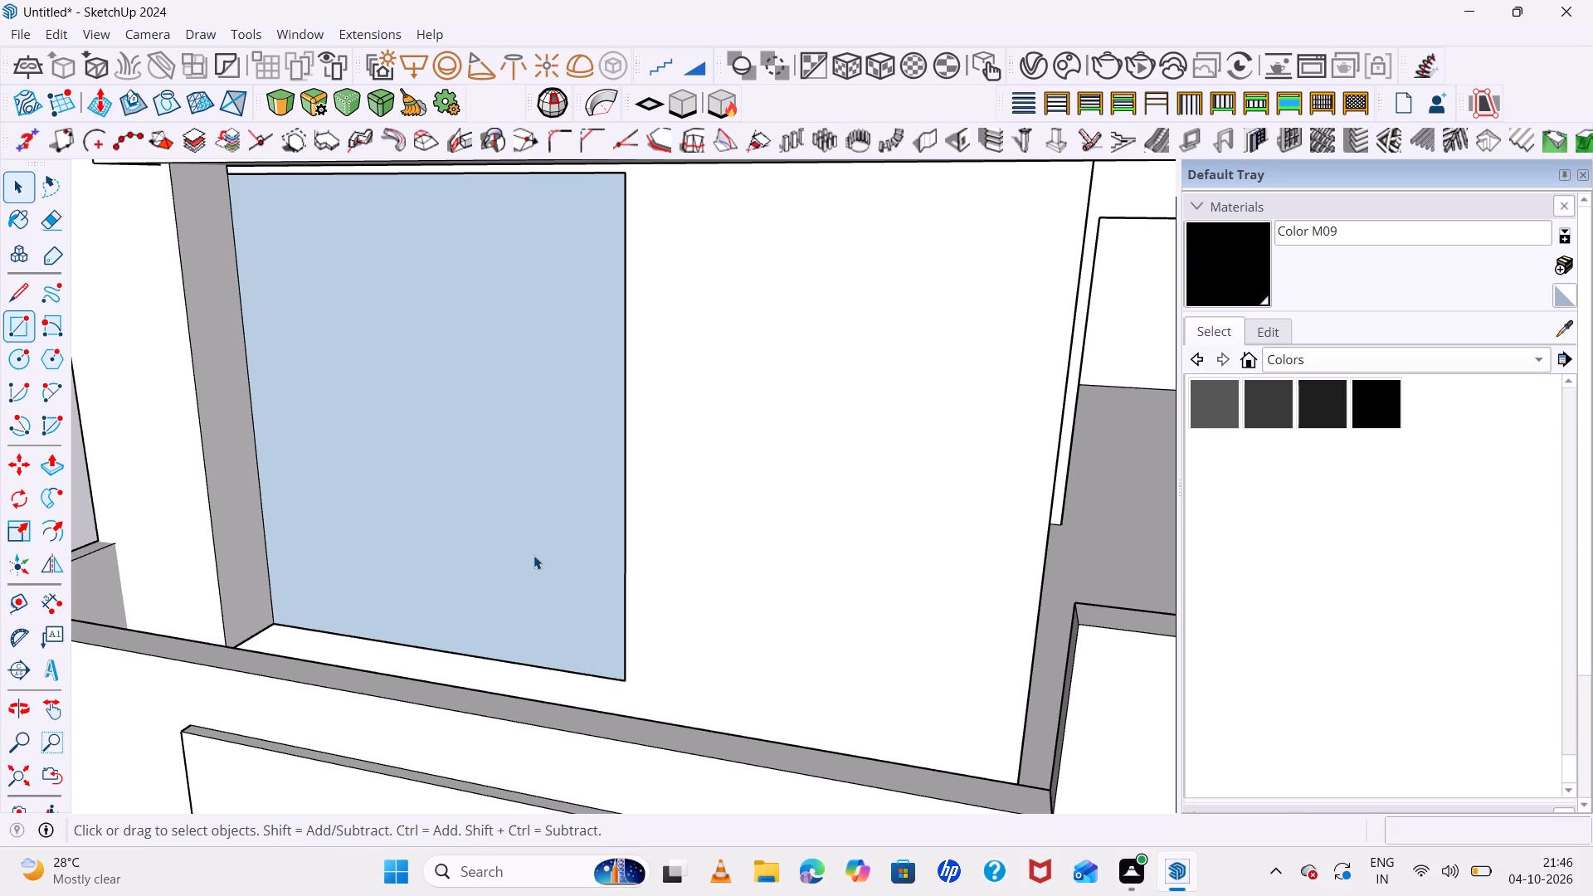
Reverse the new ground-floor window face so its front side points outward.
{"action": "left_click", "coordinate": [527, 550]}
{"action": "right_click", "coordinate": [527, 550]}
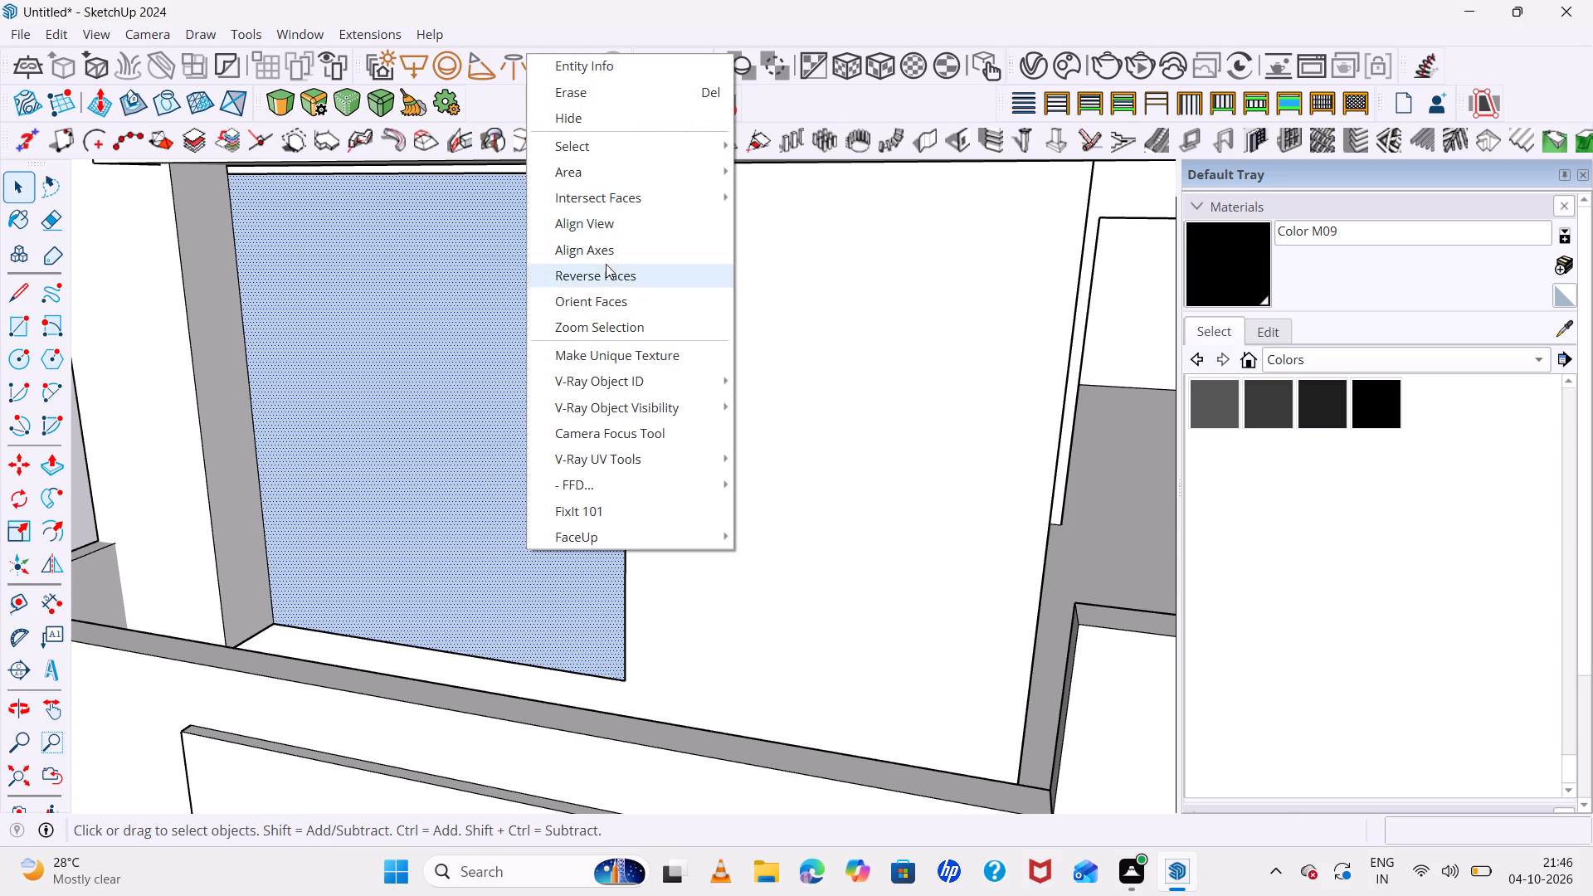
{"action": "left_click", "coordinate": [606, 276]}
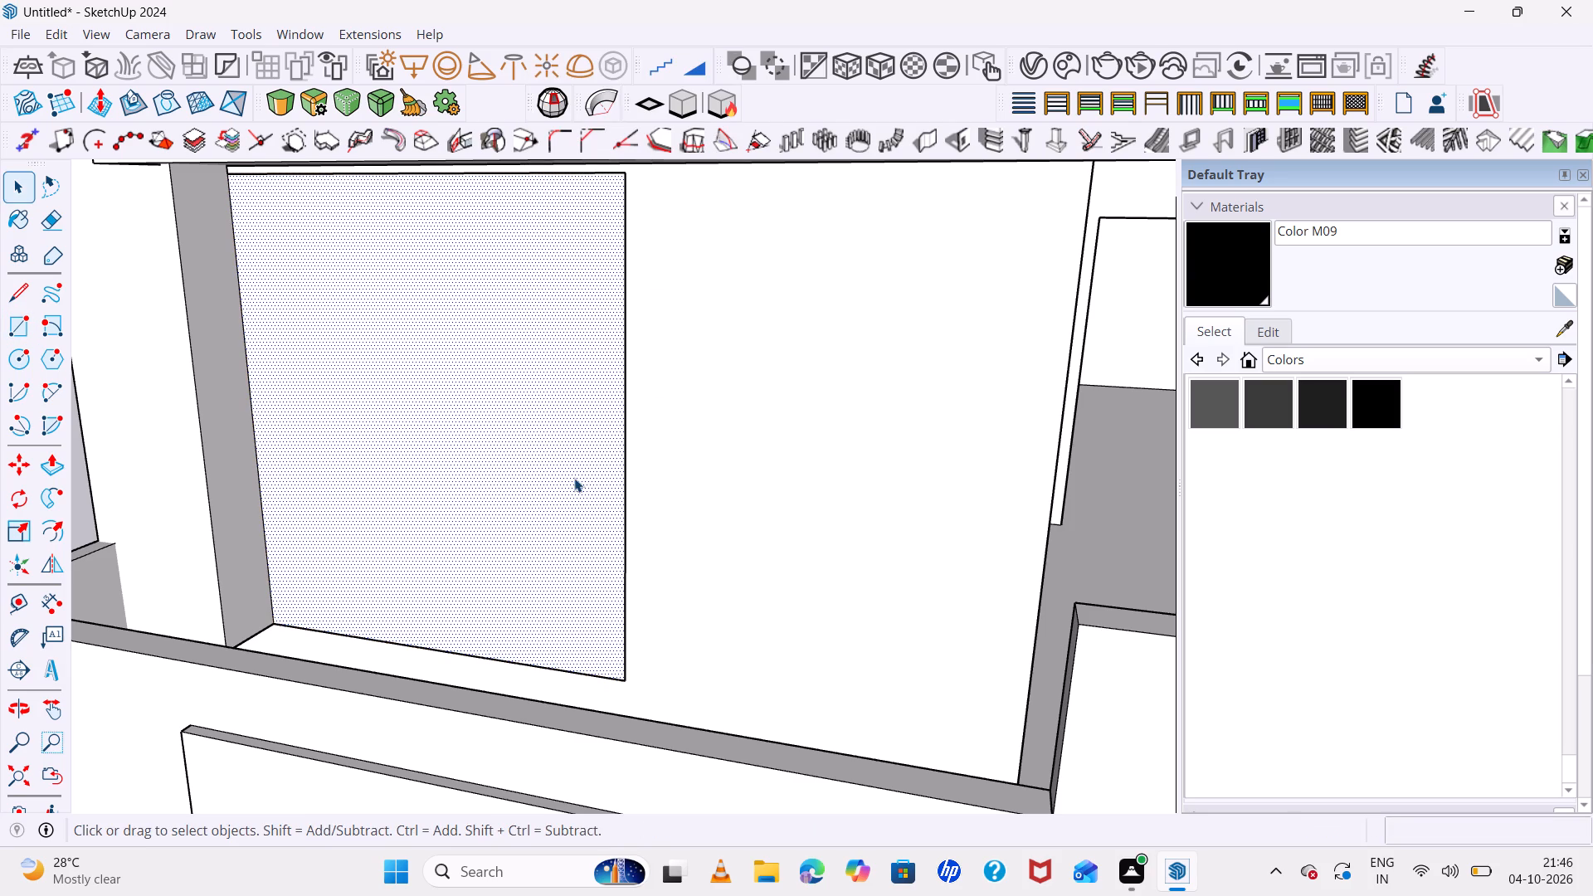
Offset the ground-floor window face's outline inward by about 2" to form a frame border.
{"action": "key", "text": "f"}
{"action": "left_click", "coordinate": [622, 455]}
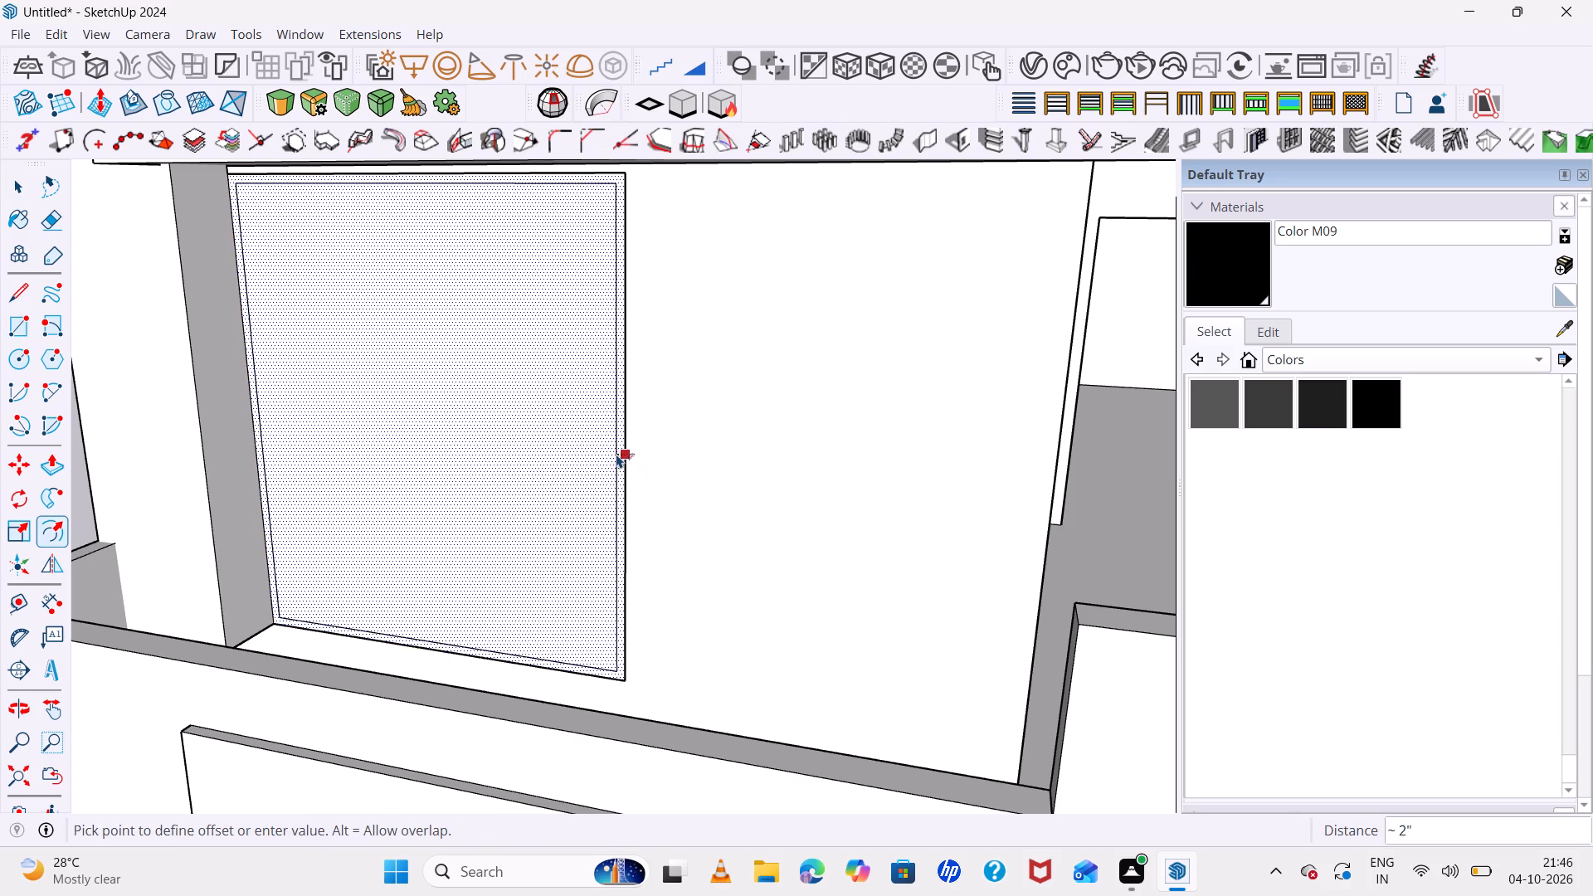
{"action": "left_click", "coordinate": [613, 455]}
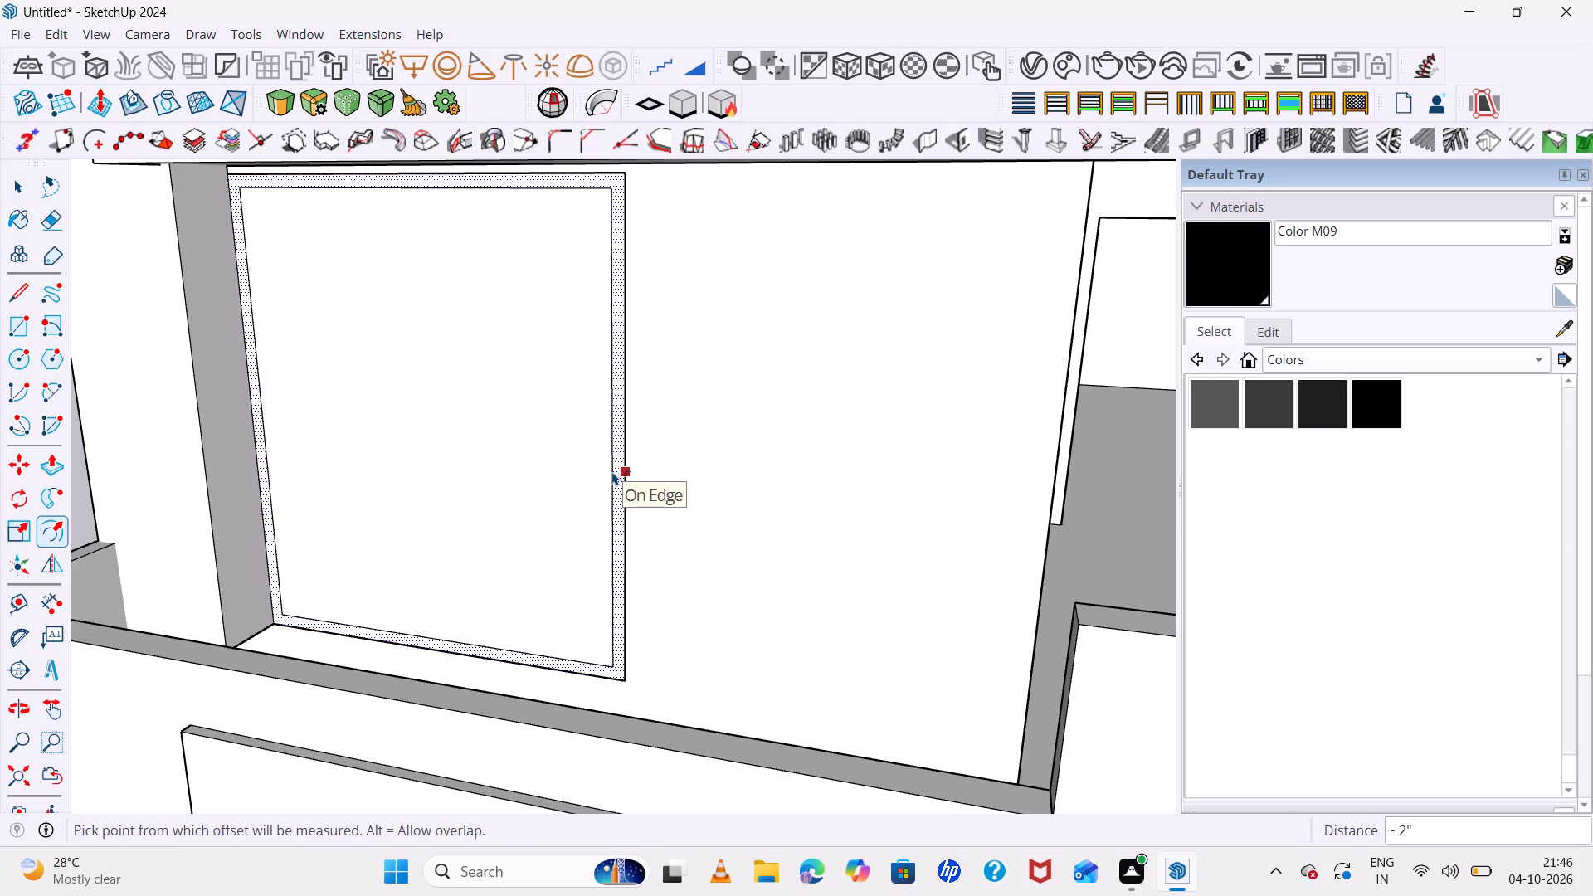
Draw a line about 6' 10" long from bottom to top of the inner ground-floor window face, dividing it into two panes.
{"action": "key", "text": "l"}
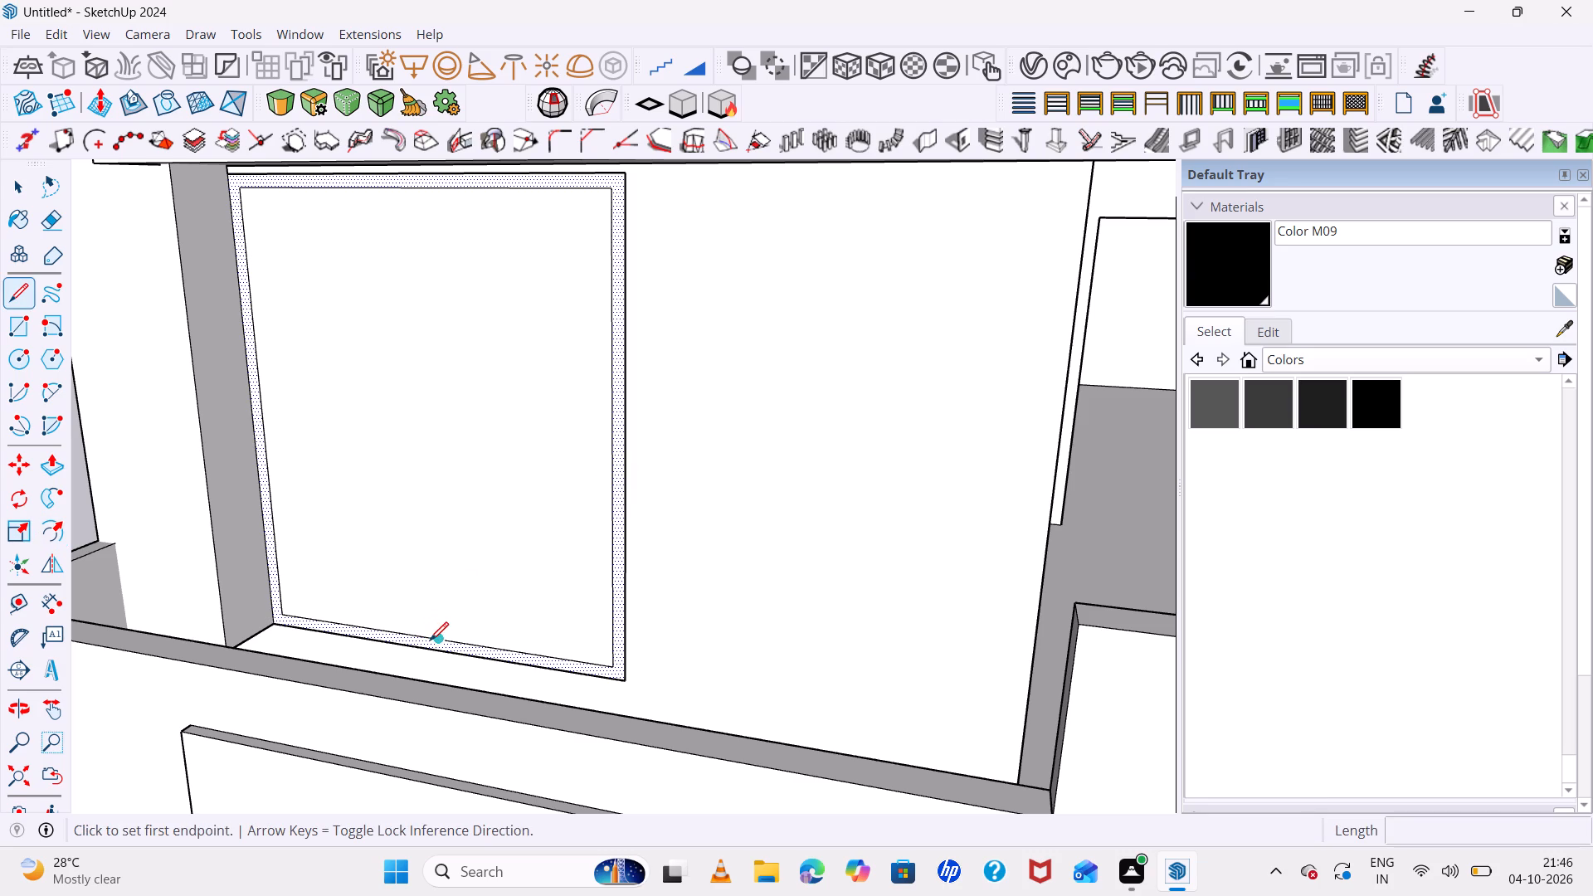
{"action": "left_click", "coordinate": [433, 640]}
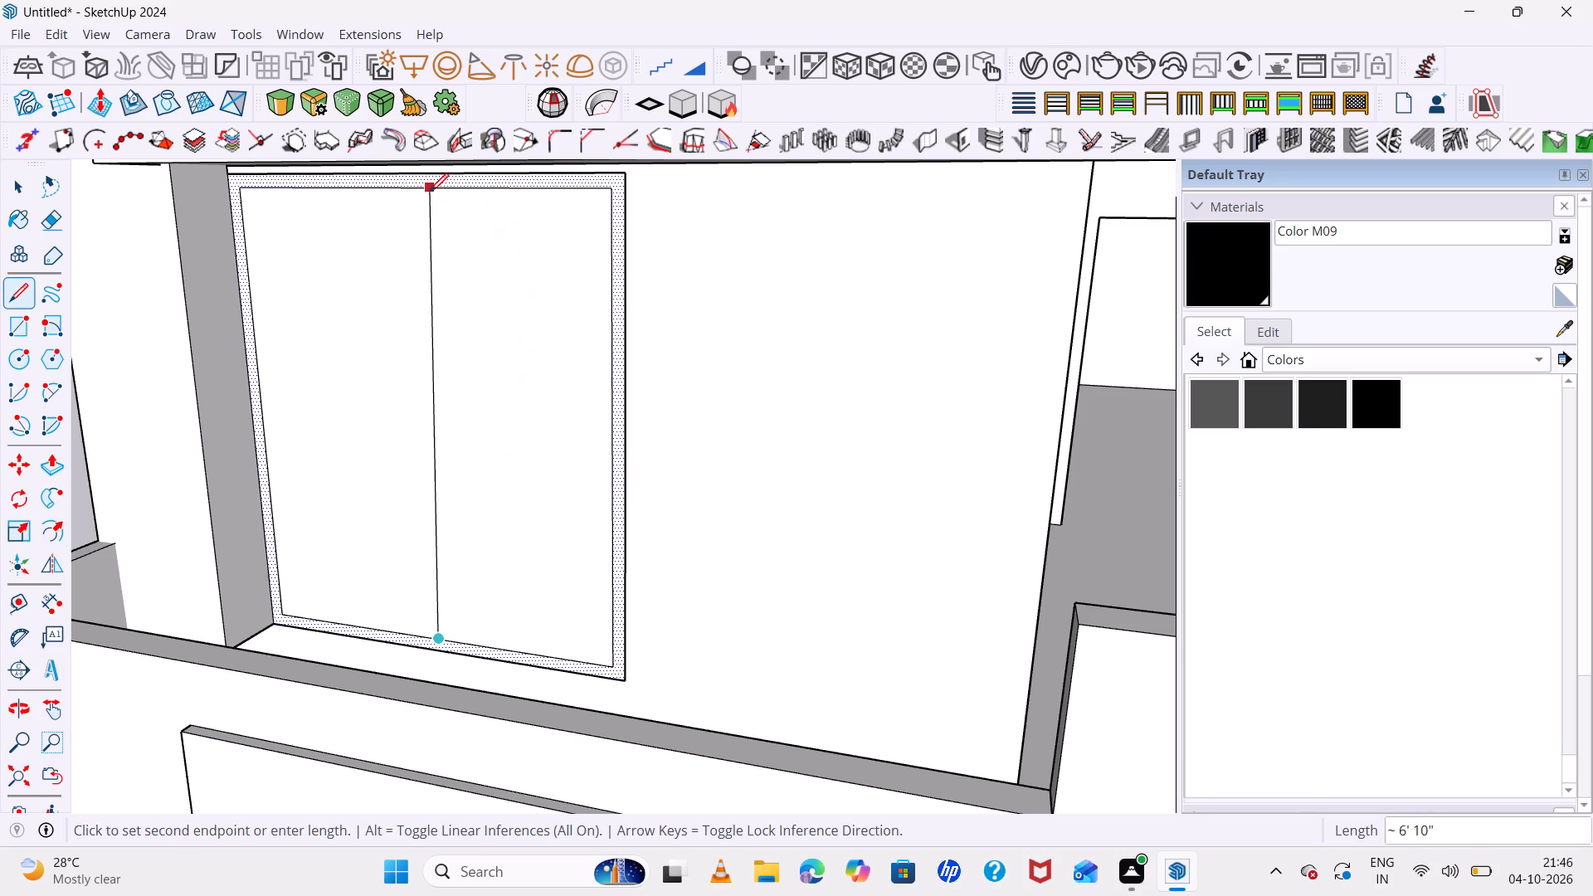
{"action": "left_click", "coordinate": [417, 192]}
{"action": "key", "text": "space"}
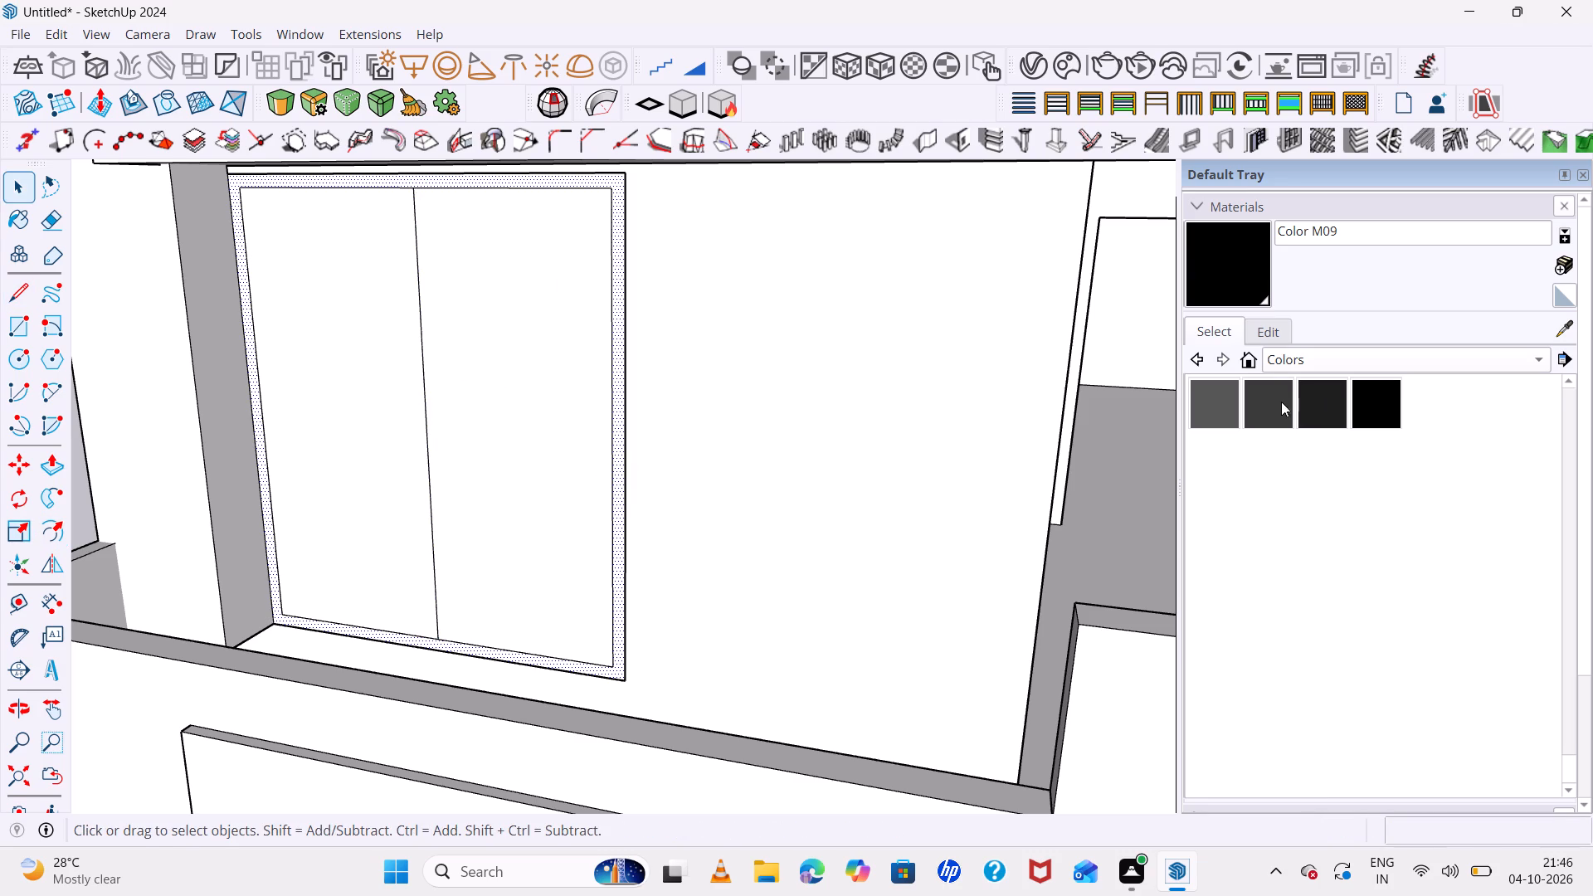
Paint both panes of the ground-floor window with the translucent black Material1.
{"action": "left_click", "coordinate": [1245, 354]}
{"action": "left_click", "coordinate": [1422, 404]}
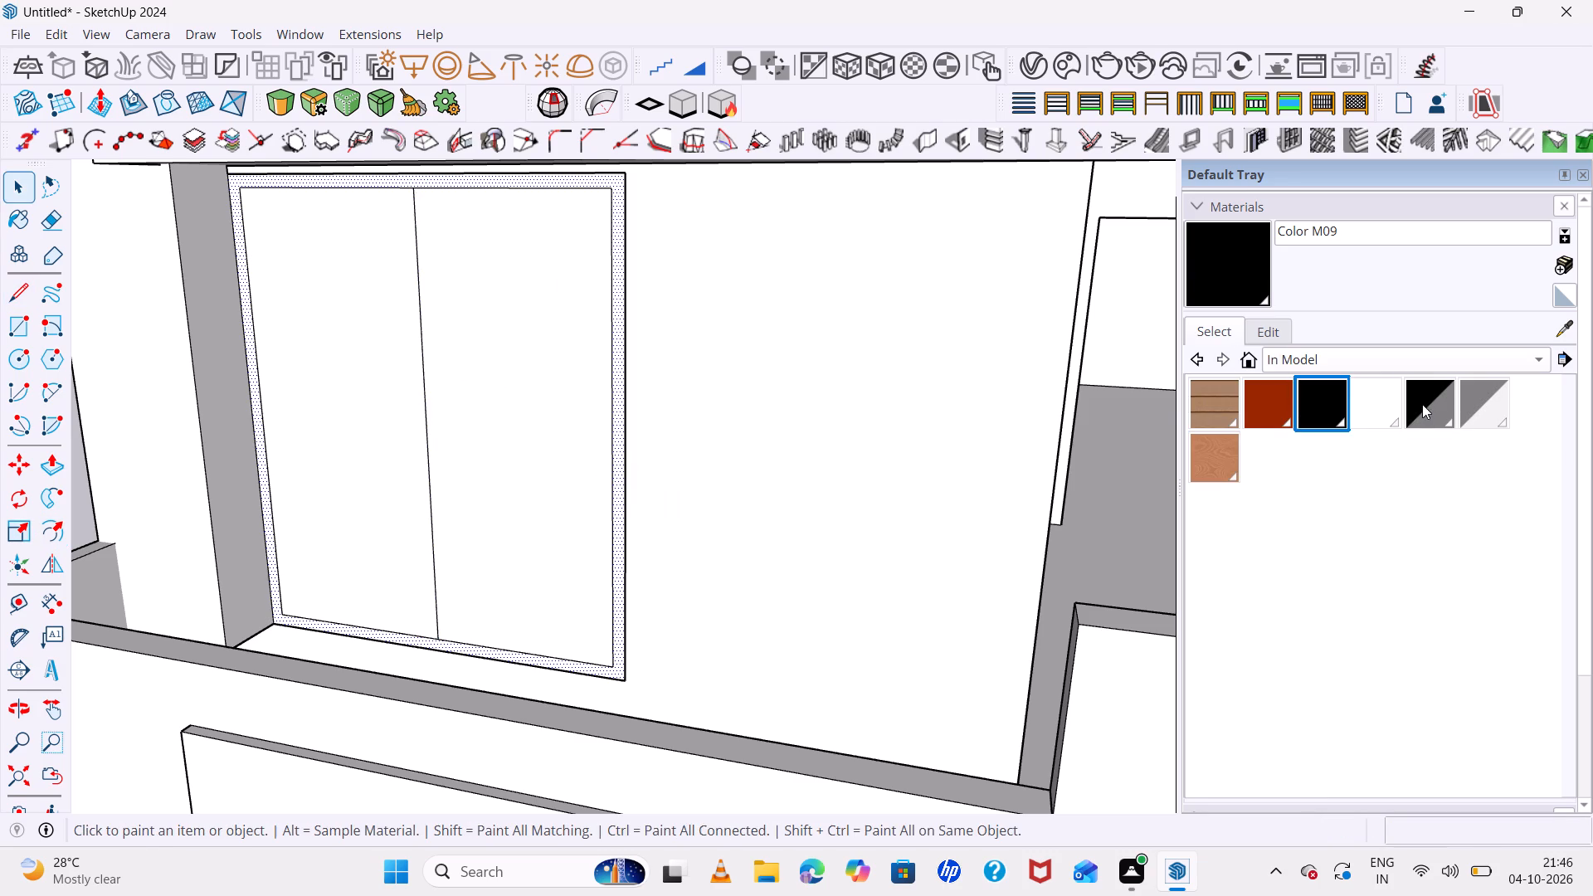
{"action": "left_click", "coordinate": [497, 368]}
{"action": "left_click", "coordinate": [361, 361]}
{"action": "middle_click_drag", "start_coordinate": [522, 426], "coordinate": [581, 431]}
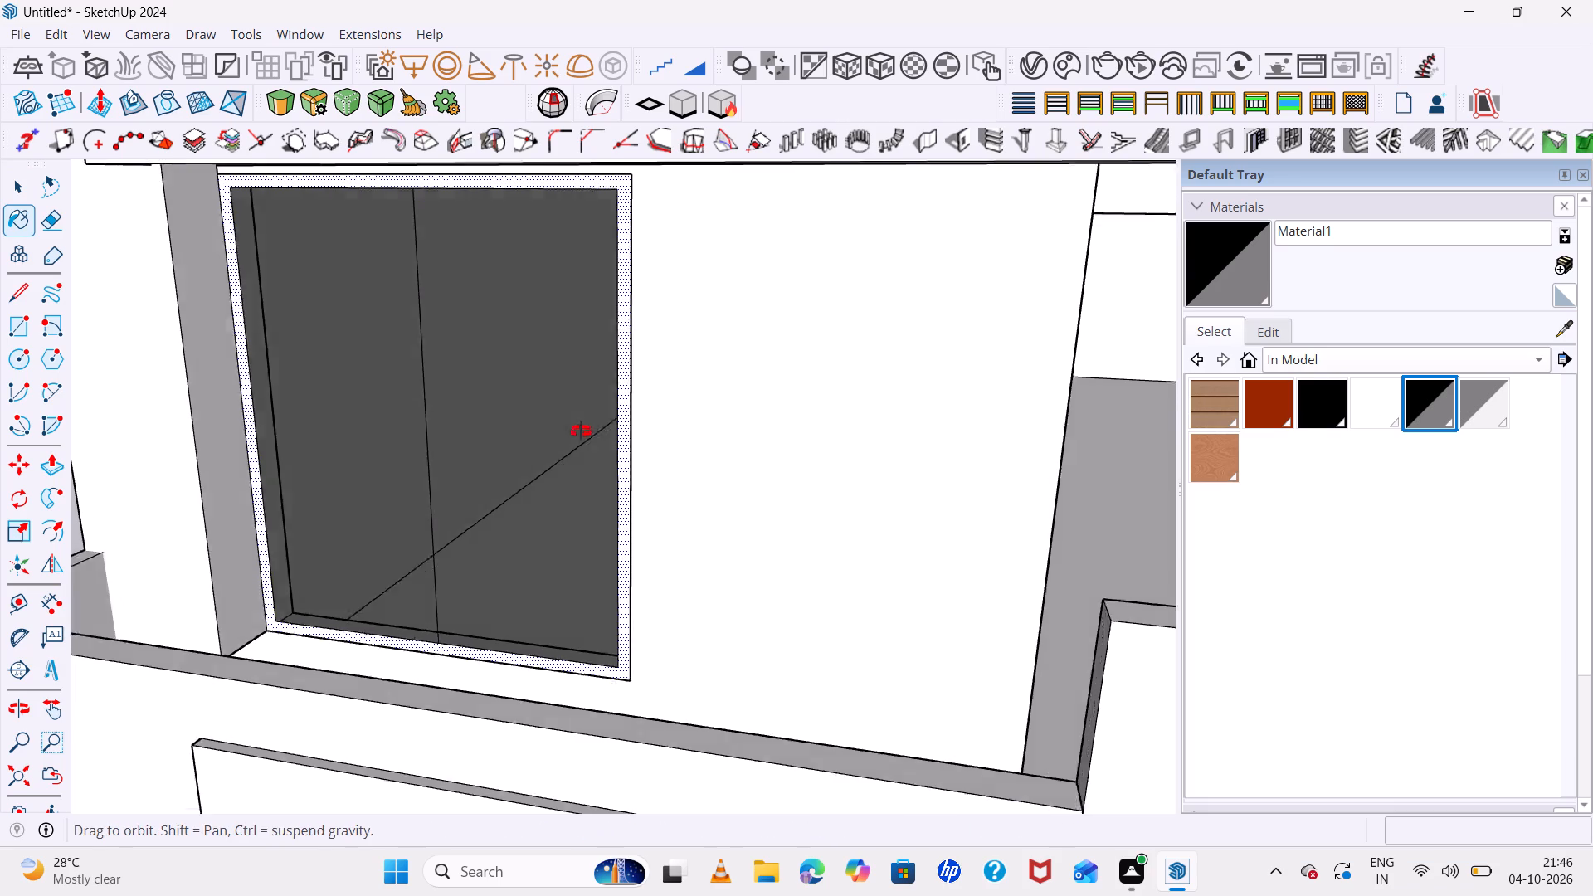
{"action": "middle_click_drag", "start_coordinate": [581, 431], "coordinate": [682, 409]}
Paint the ground-floor window's frame border with the solid black Color M09.
{"action": "left_click", "coordinate": [1307, 406]}
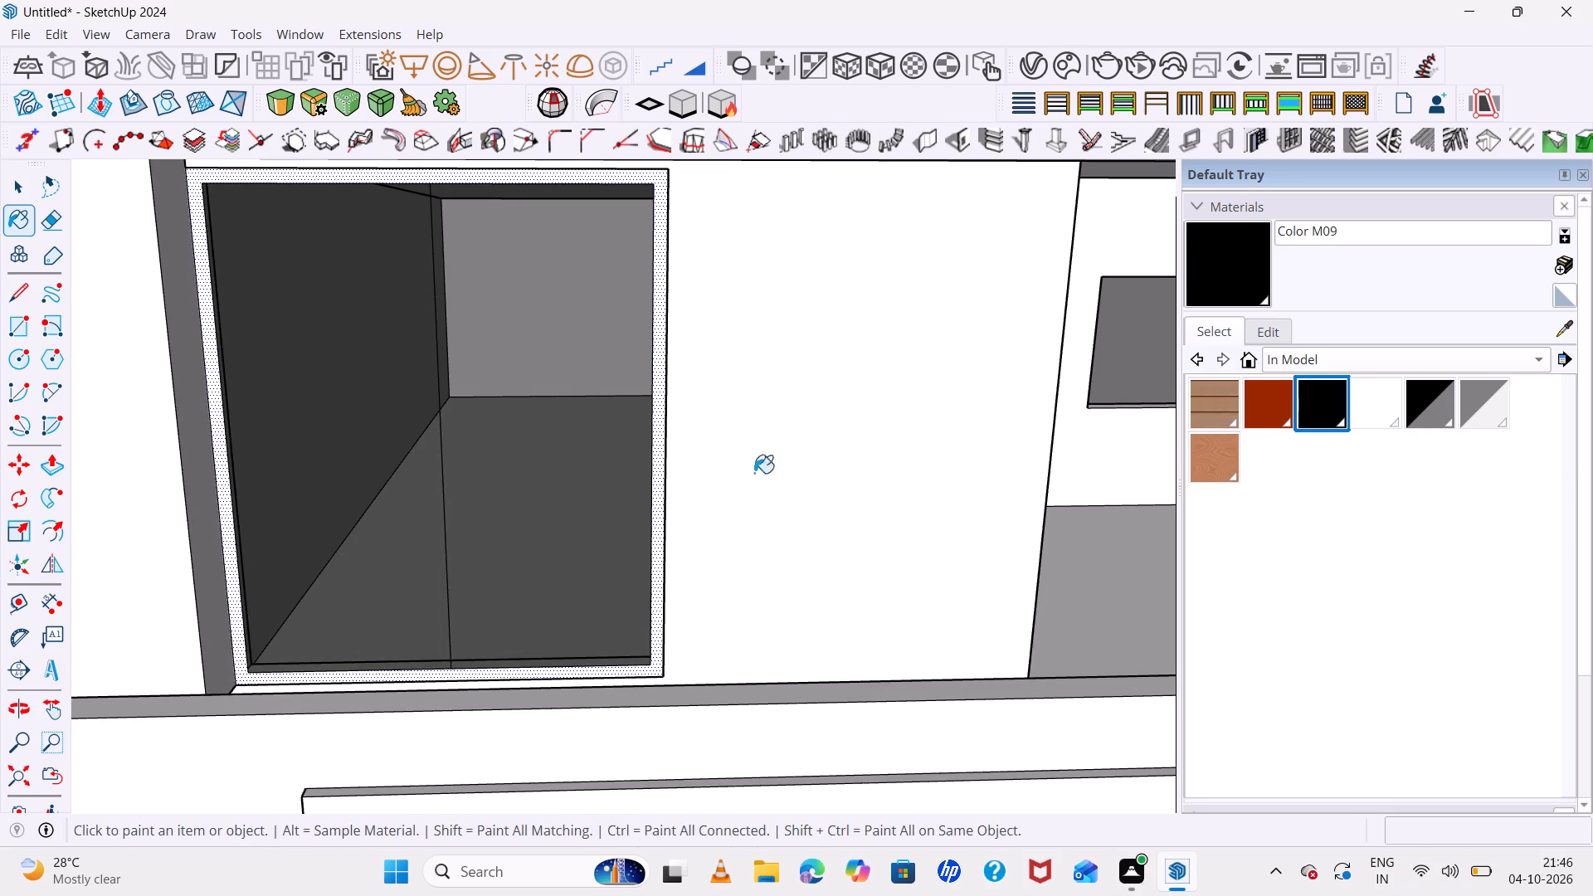
{"action": "scroll", "coordinate": [648, 439], "scroll_direction": "up", "scroll_amount": 3}
{"action": "left_click", "coordinate": [658, 431]}
{"action": "scroll", "coordinate": [691, 477], "scroll_direction": "down", "scroll_amount": 14}
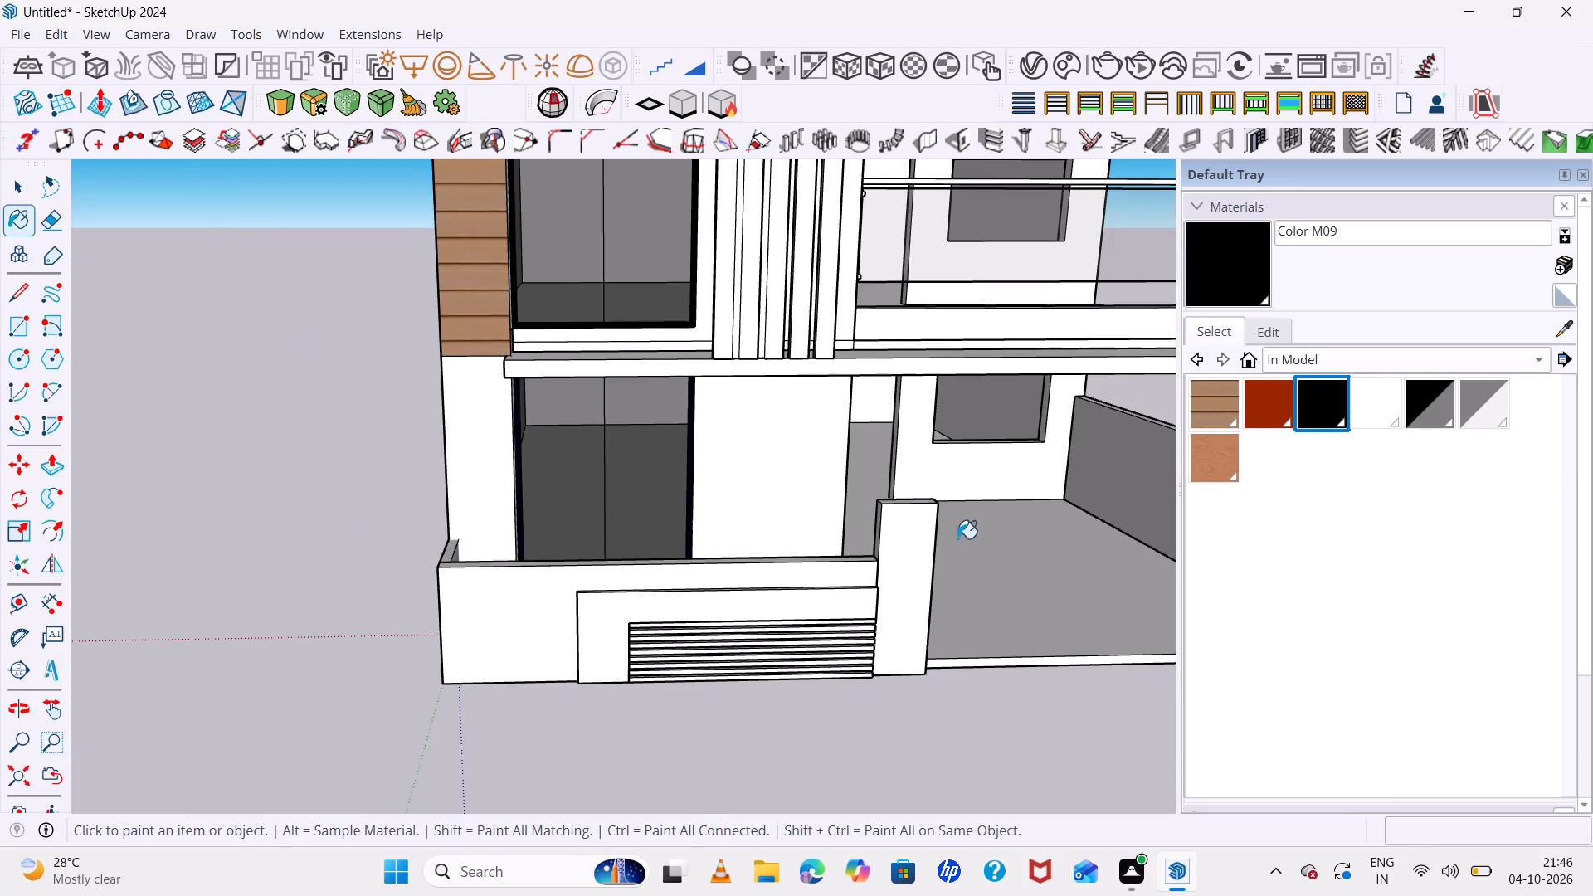
{"action": "middle_click_drag", "start_coordinate": [957, 538], "coordinate": [870, 460]}
{"action": "key", "text": "space"}
{"action": "left_click", "coordinate": [376, 346]}
Examine the front facade and the door and window openings behind the first-floor balcony.
{"action": "scroll", "coordinate": [386, 414], "scroll_direction": "down", "scroll_amount": 5}
{"action": "middle_click_drag", "start_coordinate": [621, 601], "coordinate": [960, 691]}
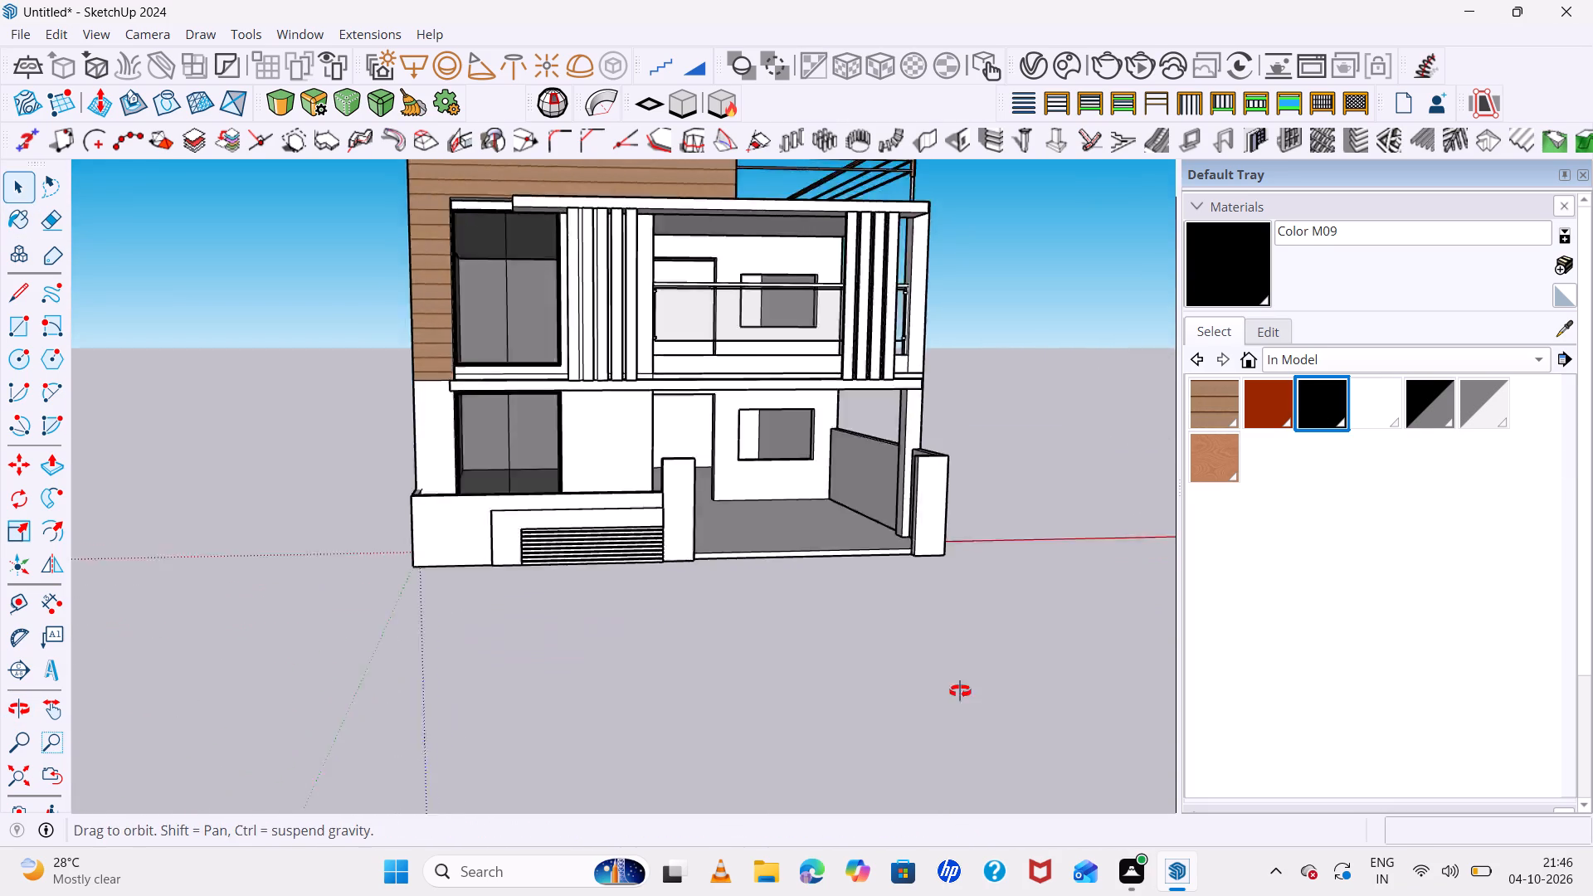
{"action": "middle_click_drag", "start_coordinate": [960, 691], "coordinate": [616, 593]}
{"action": "key", "text": "space"}
{"action": "scroll", "coordinate": [913, 479], "scroll_direction": "down", "scroll_amount": 7}
{"action": "middle_click_drag", "start_coordinate": [1076, 328], "coordinate": [1081, 260]}
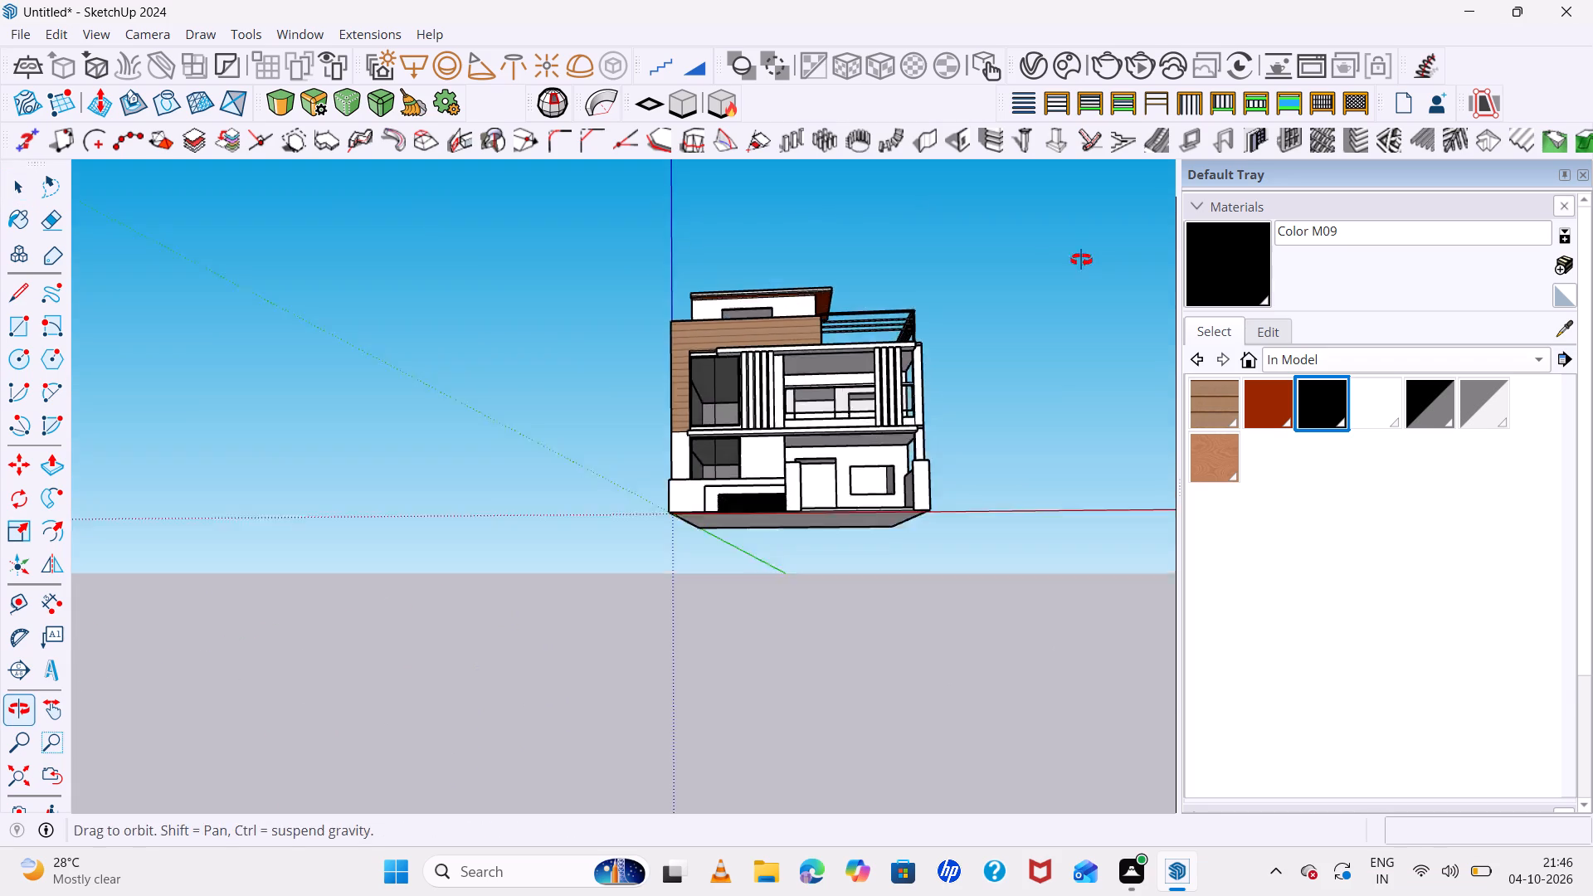
{"action": "middle_click_drag", "start_coordinate": [1081, 260], "coordinate": [1081, 244]}
{"action": "scroll", "coordinate": [759, 289], "scroll_direction": "up", "scroll_amount": 6}
{"action": "middle_click_drag", "start_coordinate": [889, 488], "coordinate": [1011, 645]}
{"action": "scroll", "coordinate": [1069, 495], "scroll_direction": "up", "scroll_amount": 6}
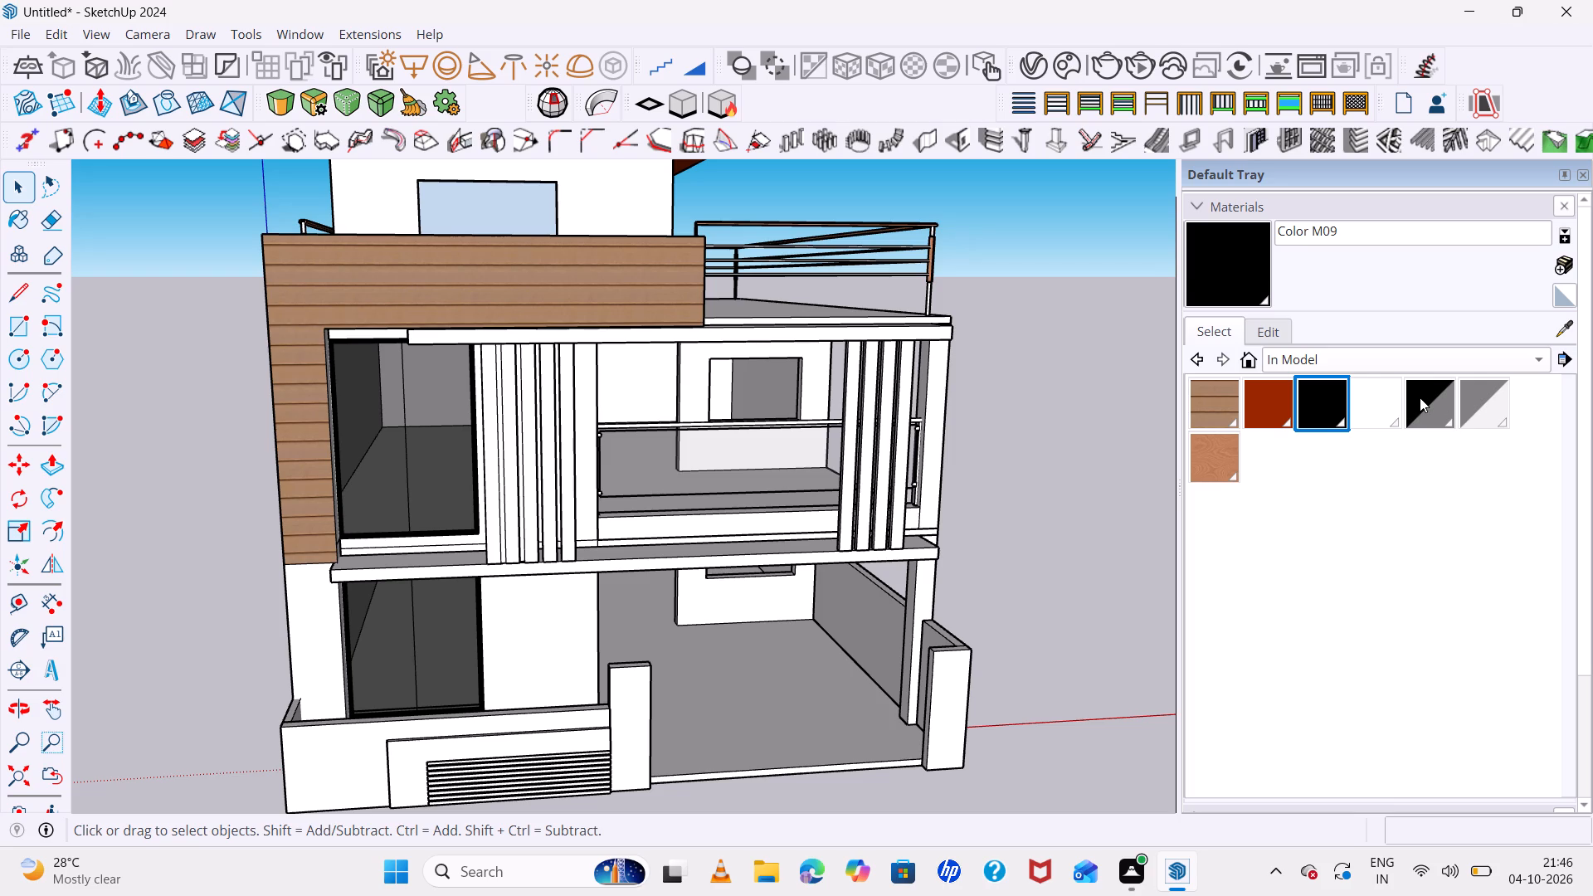
{"action": "scroll", "coordinate": [1352, 366], "scroll_direction": "up", "scroll_amount": 4}
{"action": "scroll", "coordinate": [997, 329], "scroll_direction": "down", "scroll_amount": 5}
{"action": "middle_click_drag", "start_coordinate": [857, 412], "coordinate": [667, 393]}
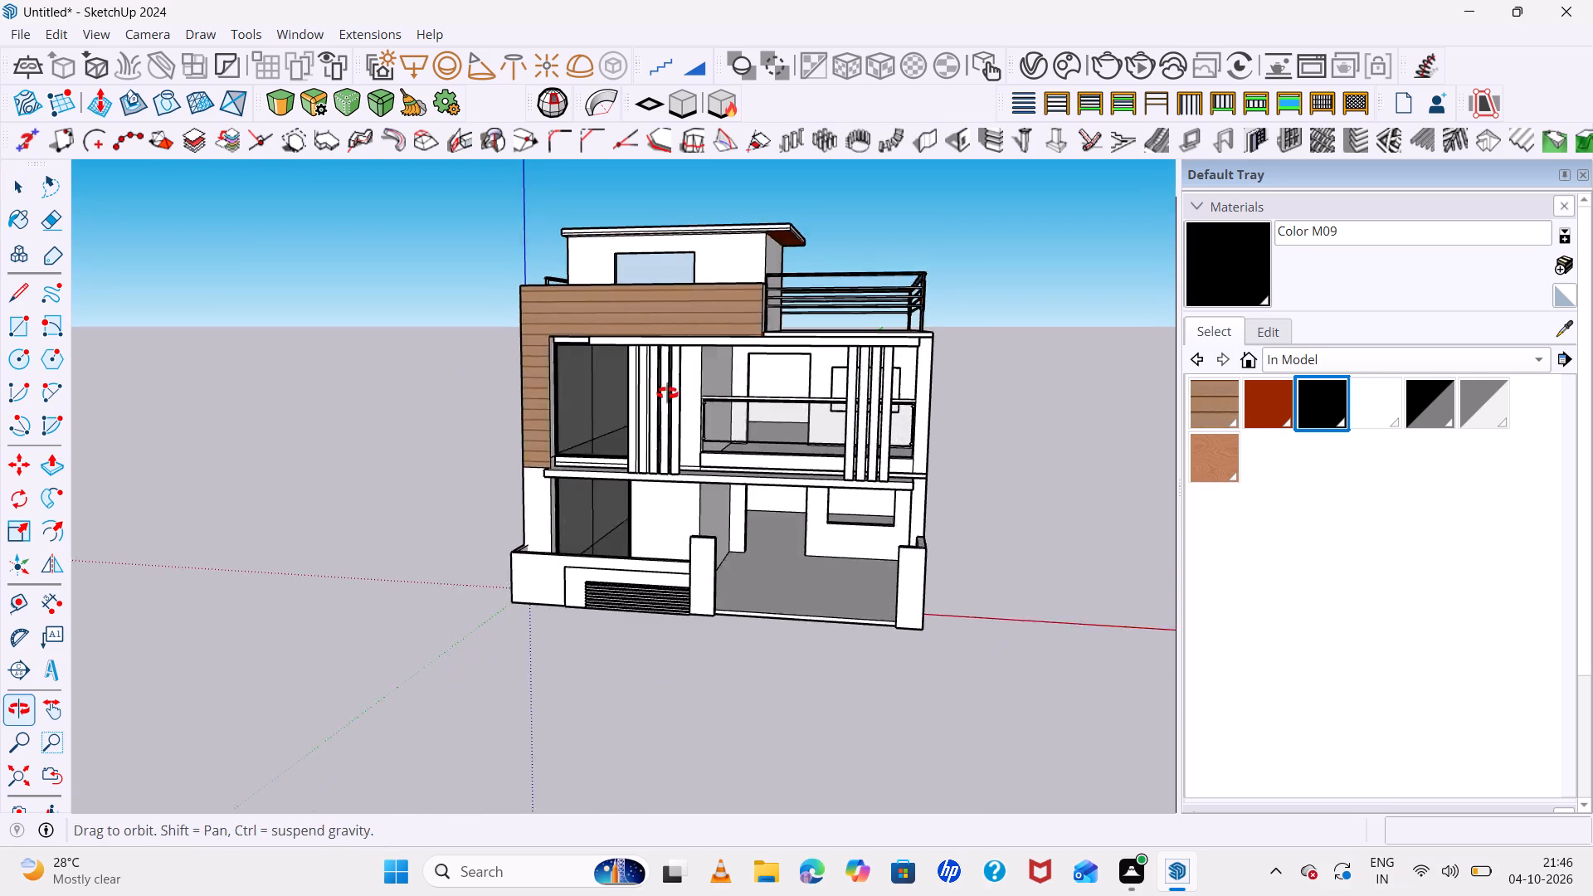
{"action": "middle_click_drag", "start_coordinate": [667, 393], "coordinate": [661, 393]}
{"action": "scroll", "coordinate": [907, 402], "scroll_direction": "up", "scroll_amount": 5}
{"action": "scroll", "coordinate": [791, 397], "scroll_direction": "up", "scroll_amount": 1}
{"action": "middle_click_drag", "start_coordinate": [794, 401], "coordinate": [952, 390]}
{"action": "middle_click", "coordinate": [952, 390]}
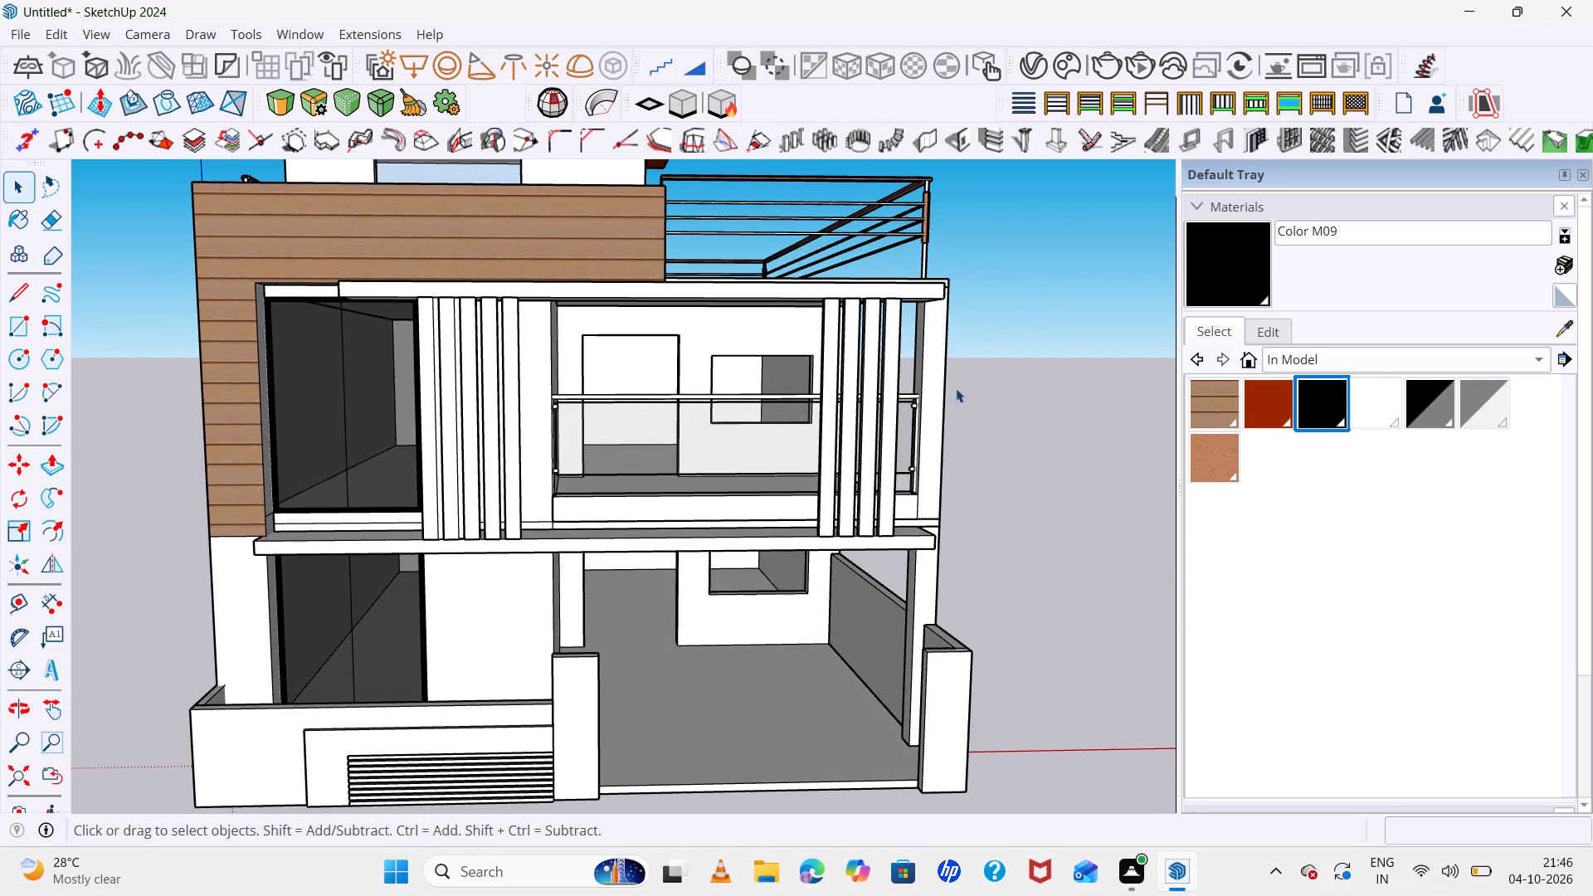
{"action": "scroll", "coordinate": [889, 348], "scroll_direction": "up", "scroll_amount": 4}
{"action": "middle_click_drag", "start_coordinate": [620, 393], "coordinate": [640, 509]}
{"action": "scroll", "coordinate": [607, 436], "scroll_direction": "up", "scroll_amount": 6}
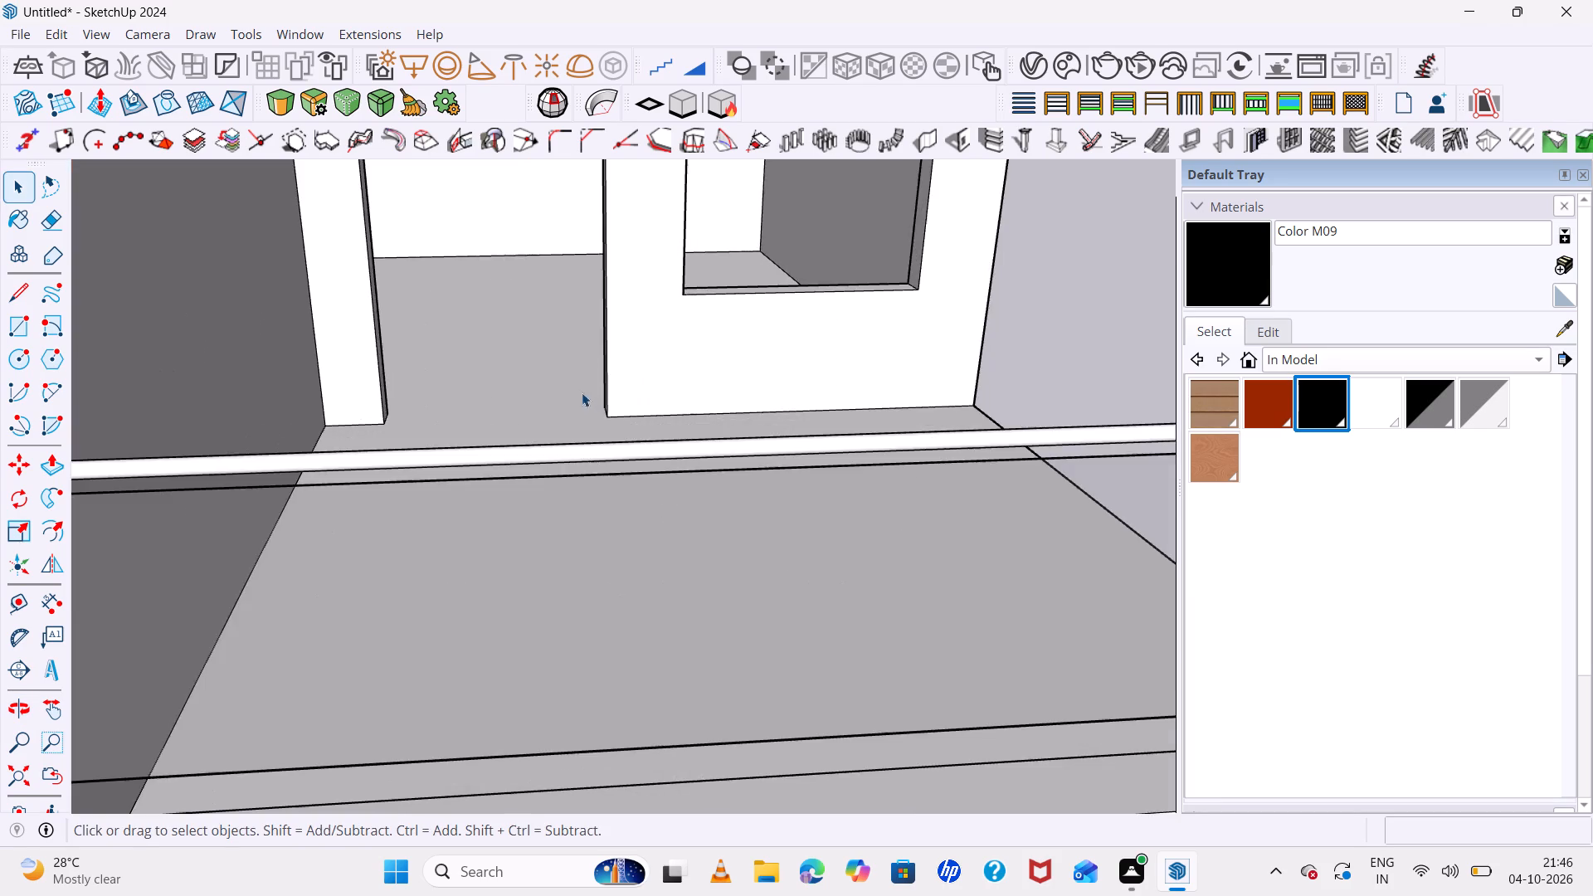
{"action": "scroll", "coordinate": [591, 374], "scroll_direction": "down", "scroll_amount": 5}
{"action": "middle_click_drag", "start_coordinate": [626, 383], "coordinate": [641, 239]}
{"action": "middle_click", "coordinate": [636, 240]}
{"action": "scroll", "coordinate": [608, 458], "scroll_direction": "up", "scroll_amount": 7}
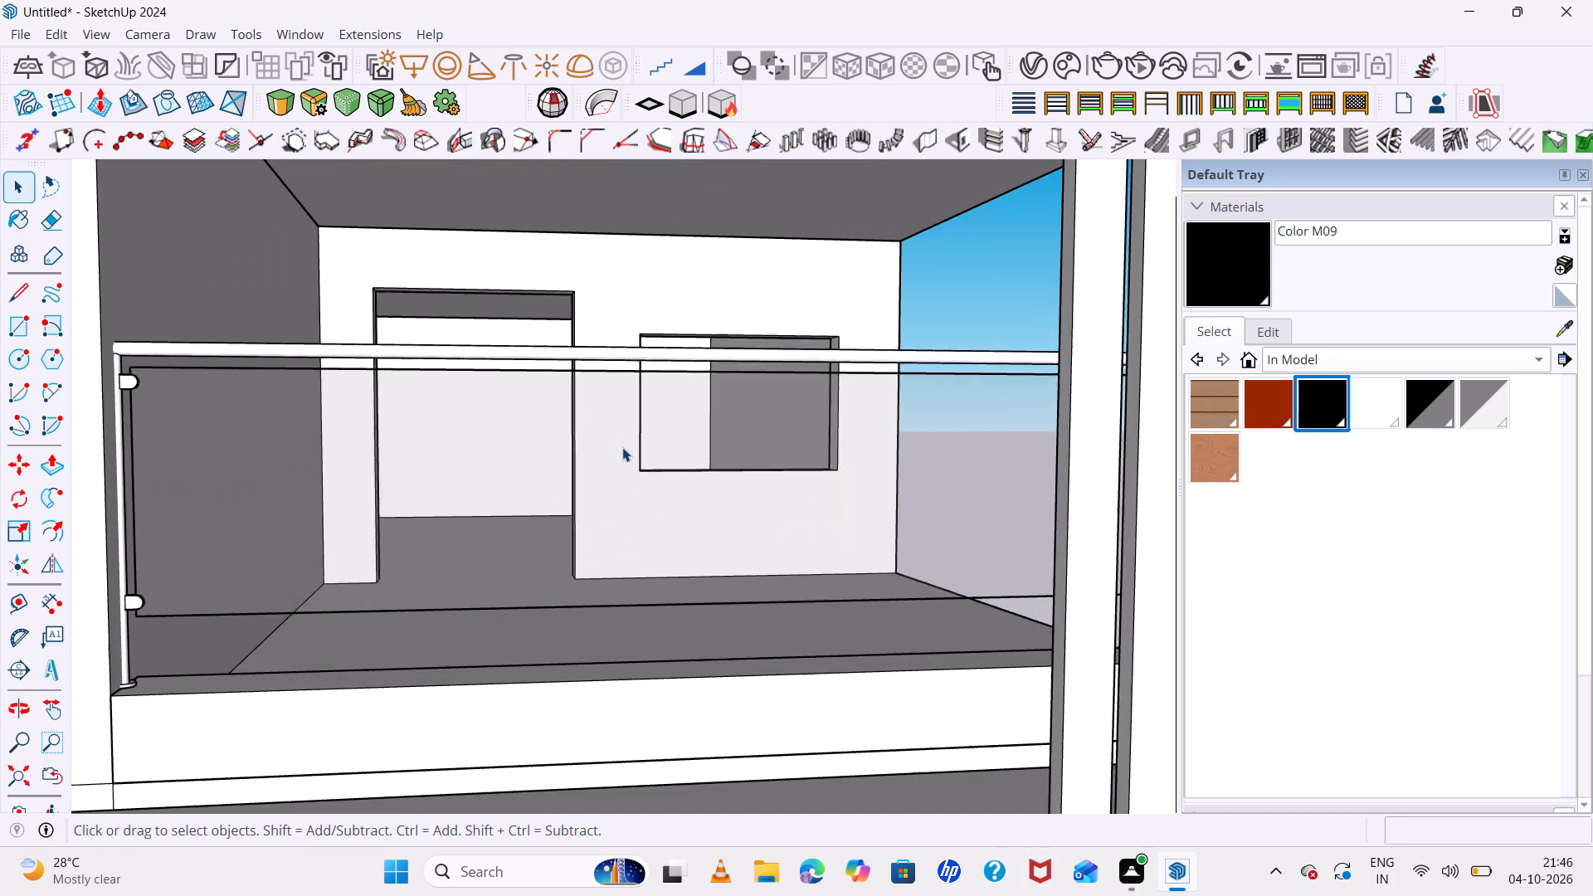
{"action": "middle_click_drag", "start_coordinate": [628, 471], "coordinate": [650, 603]}
{"action": "scroll", "coordinate": [584, 296], "scroll_direction": "up", "scroll_amount": 10}
{"action": "middle_click_drag", "start_coordinate": [546, 421], "coordinate": [649, 419]}
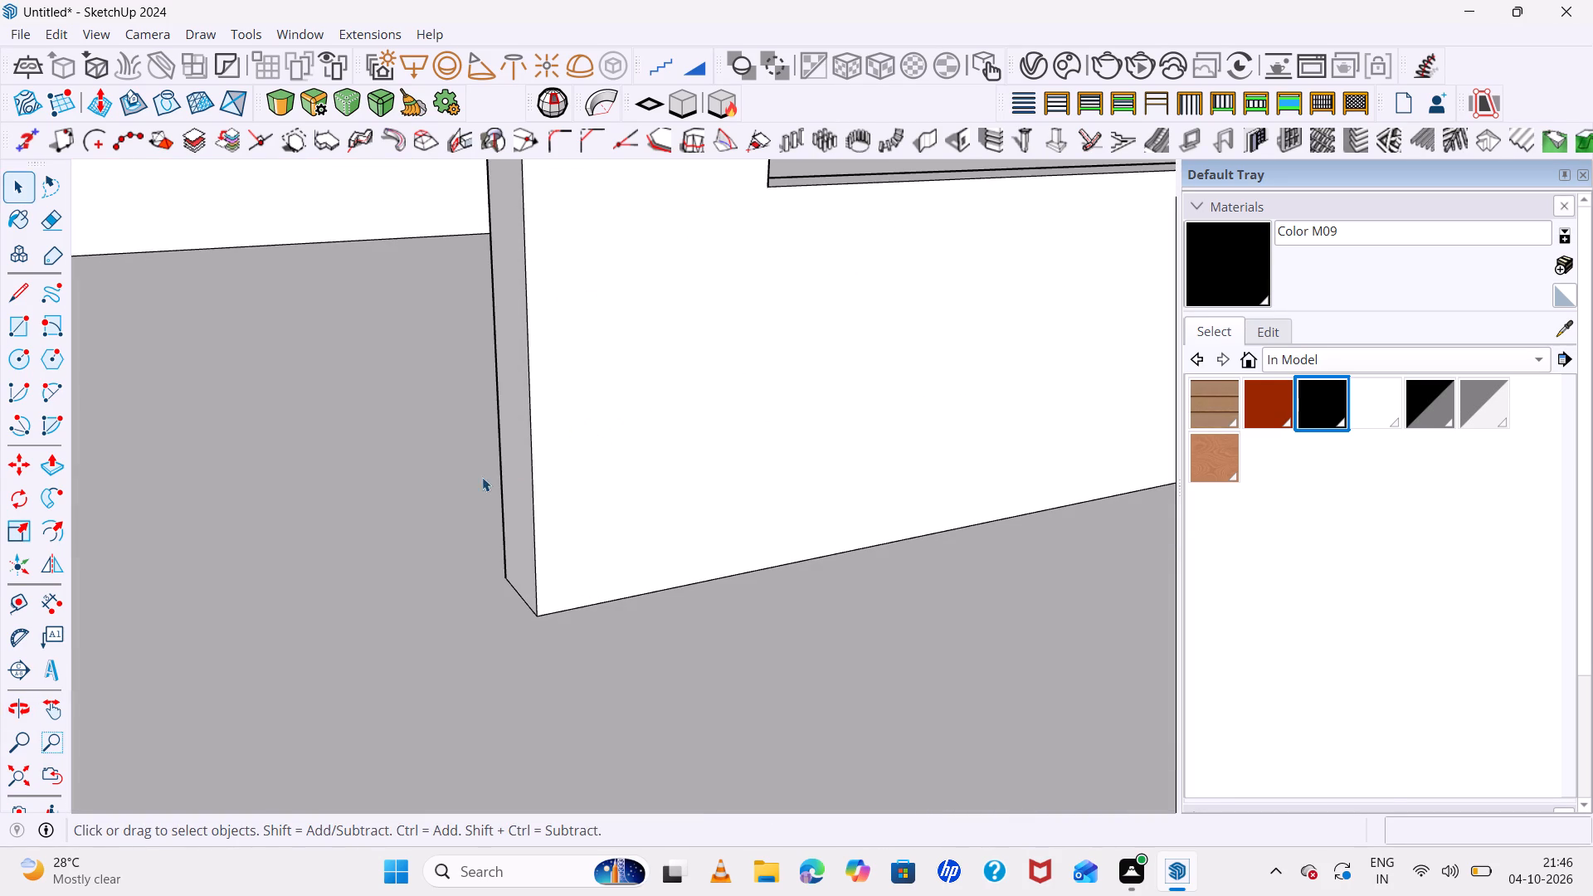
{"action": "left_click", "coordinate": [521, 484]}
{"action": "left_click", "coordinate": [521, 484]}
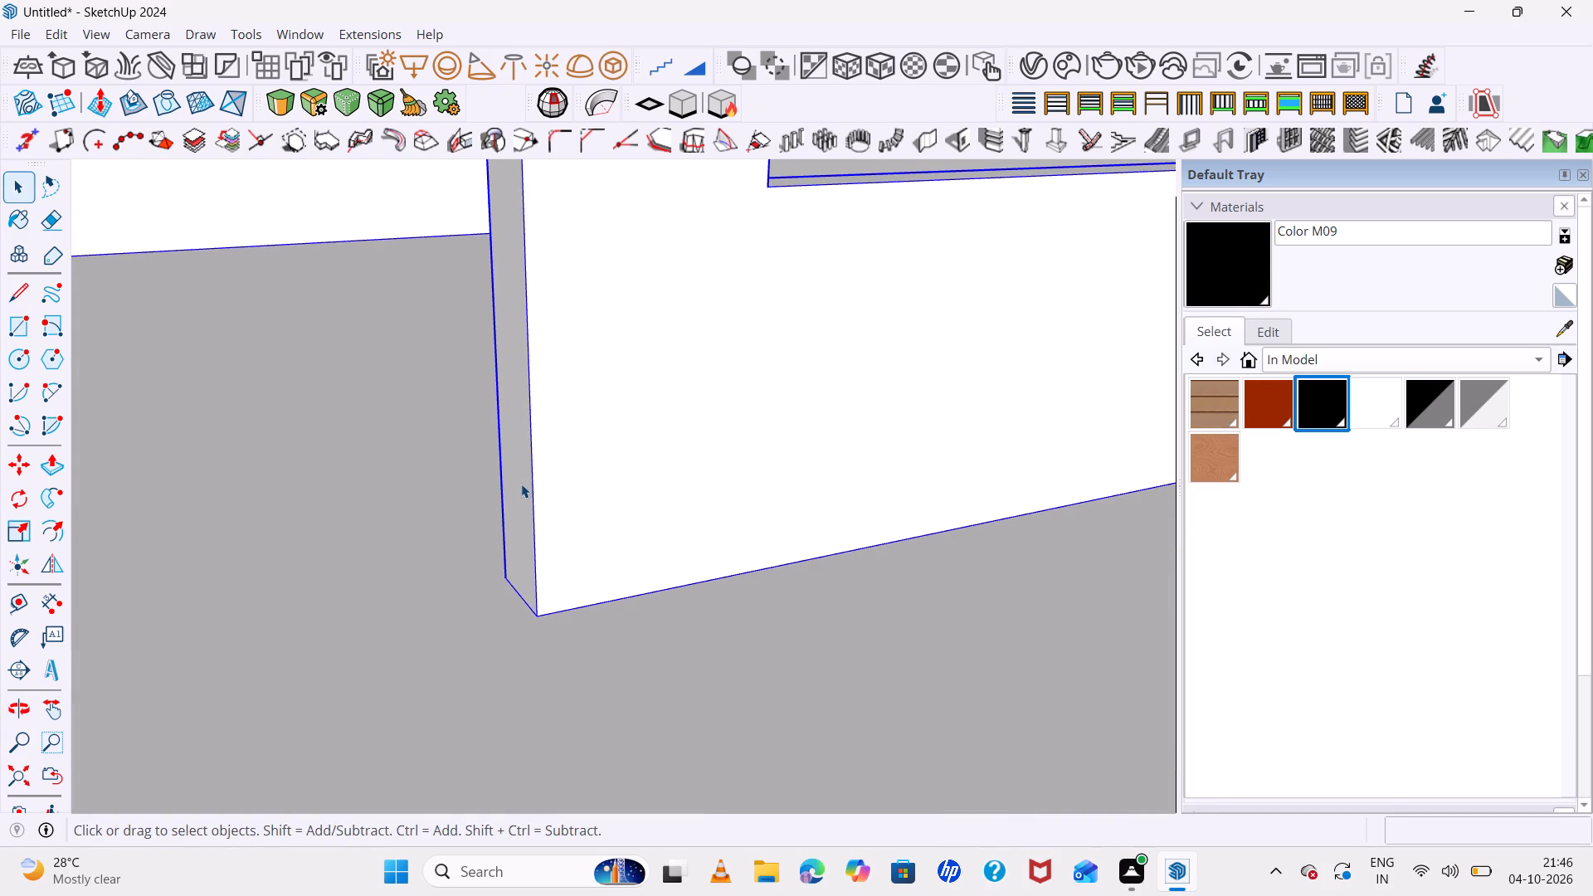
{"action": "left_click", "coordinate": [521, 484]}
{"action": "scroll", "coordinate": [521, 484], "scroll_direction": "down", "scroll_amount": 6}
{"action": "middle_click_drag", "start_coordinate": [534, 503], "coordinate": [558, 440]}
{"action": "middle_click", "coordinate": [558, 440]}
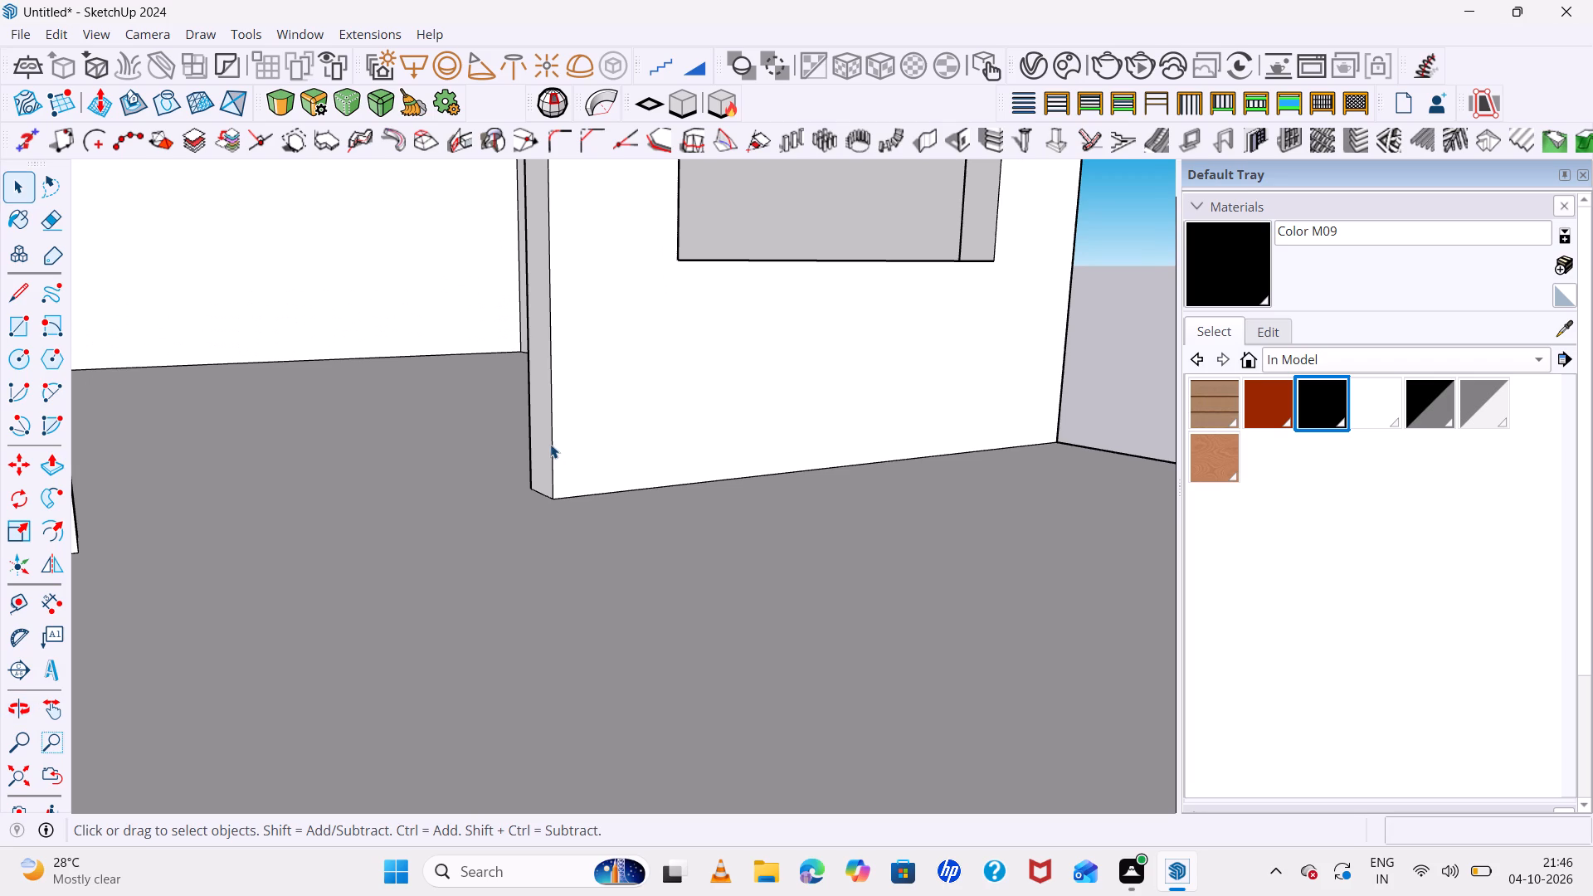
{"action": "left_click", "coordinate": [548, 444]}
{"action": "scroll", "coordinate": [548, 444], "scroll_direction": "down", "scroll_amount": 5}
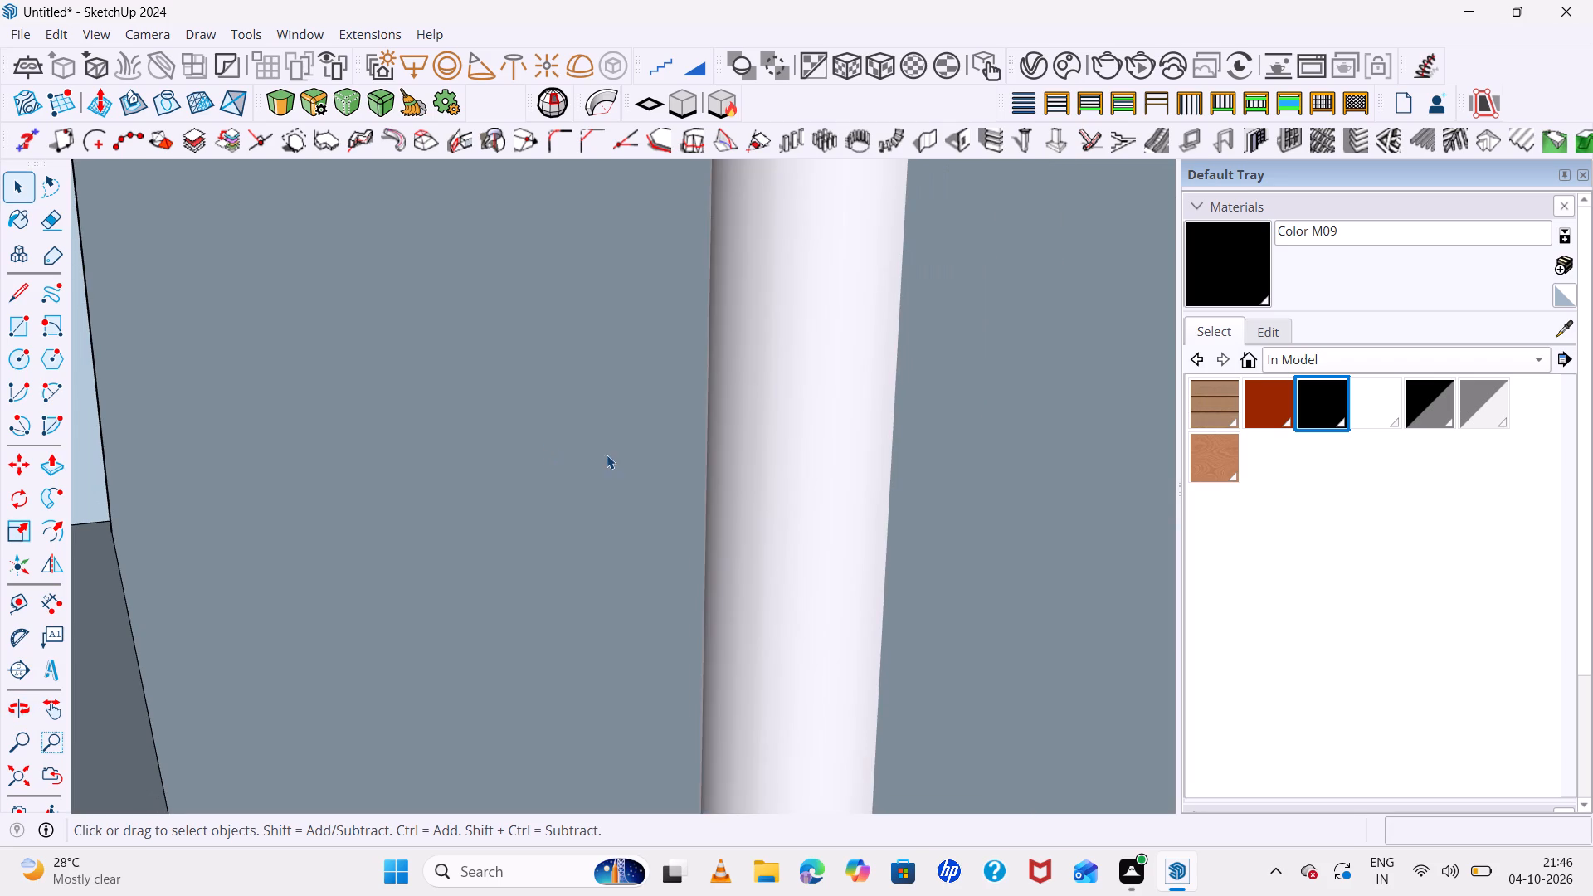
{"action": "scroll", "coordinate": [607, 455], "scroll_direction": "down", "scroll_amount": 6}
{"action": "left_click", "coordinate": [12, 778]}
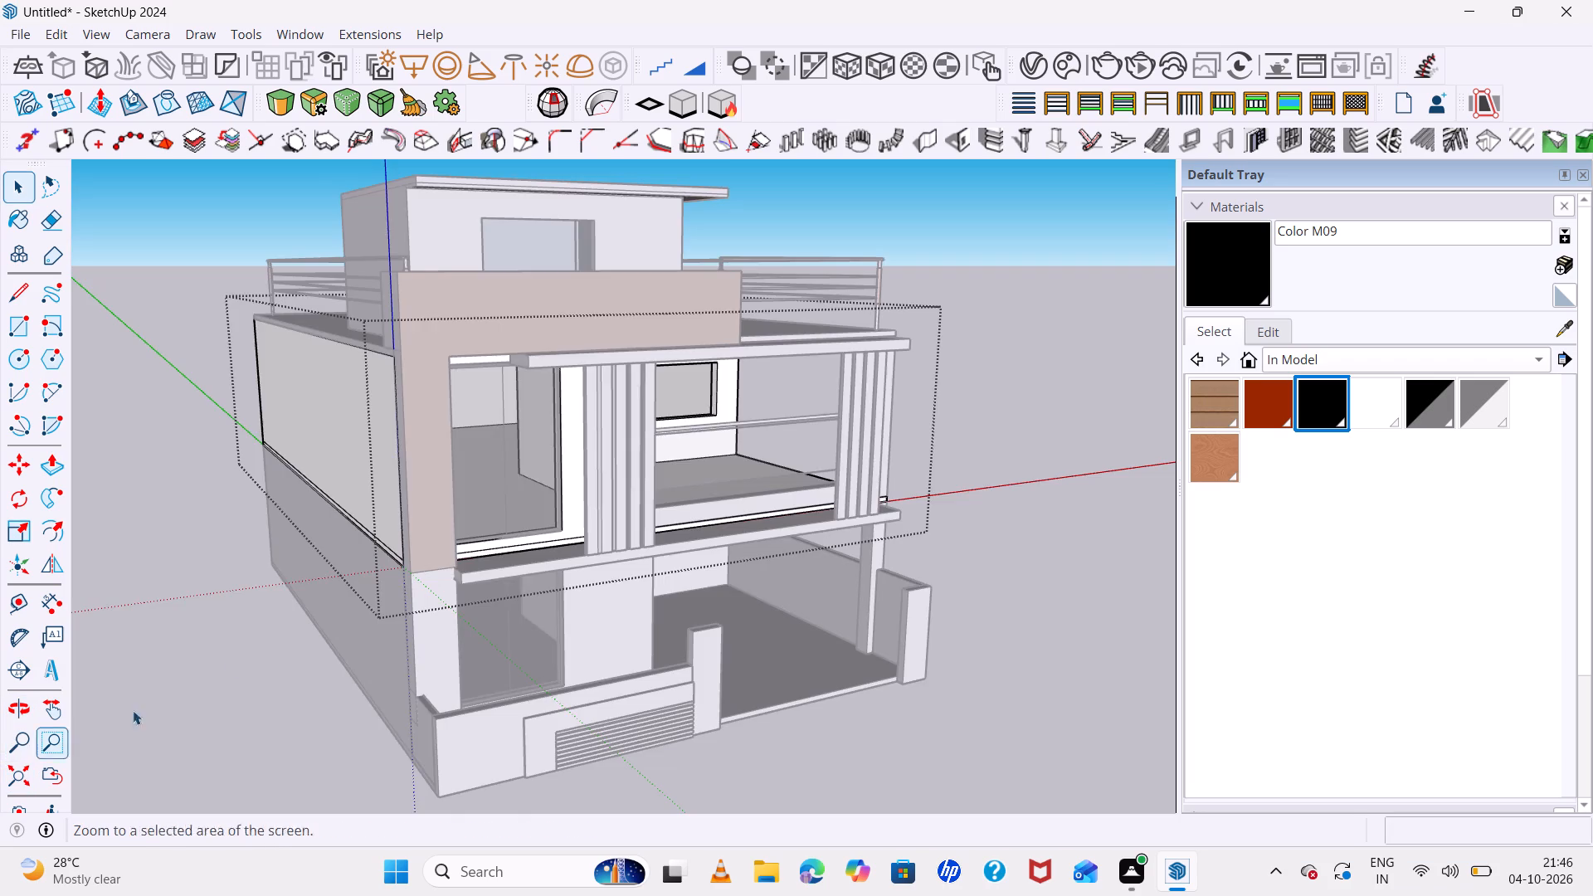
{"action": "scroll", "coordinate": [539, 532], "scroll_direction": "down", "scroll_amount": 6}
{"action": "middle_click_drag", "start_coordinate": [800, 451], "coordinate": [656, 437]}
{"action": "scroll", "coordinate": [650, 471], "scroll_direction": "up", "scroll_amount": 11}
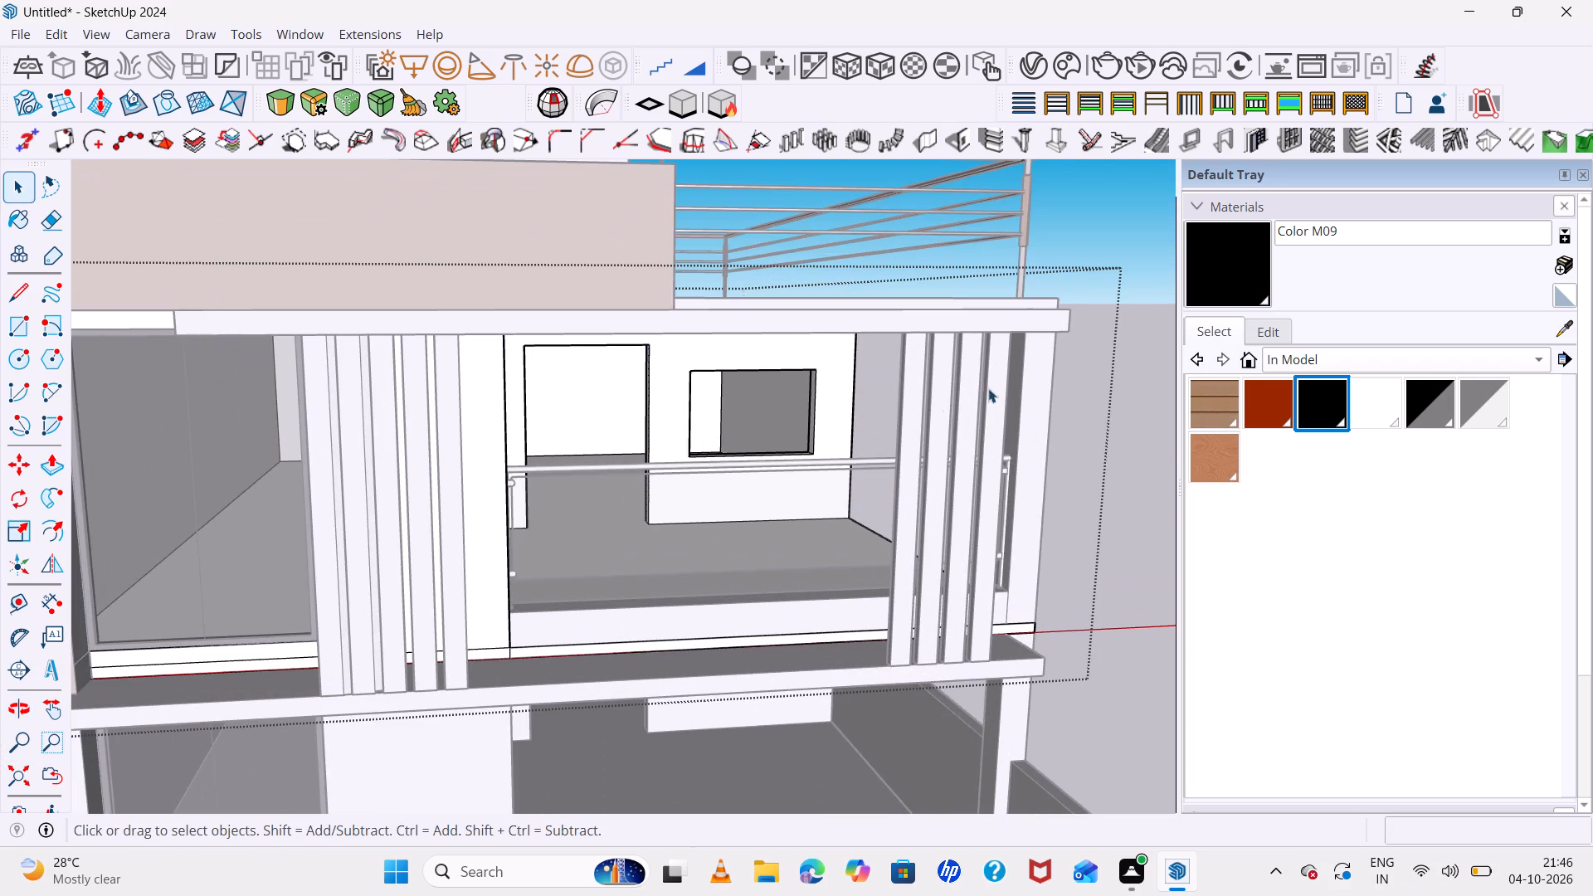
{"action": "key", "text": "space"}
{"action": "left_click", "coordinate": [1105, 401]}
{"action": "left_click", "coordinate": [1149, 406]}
Examine the door and window openings in the first-floor balcony's back wall.
{"action": "scroll", "coordinate": [1110, 425], "scroll_direction": "up", "scroll_amount": 2}
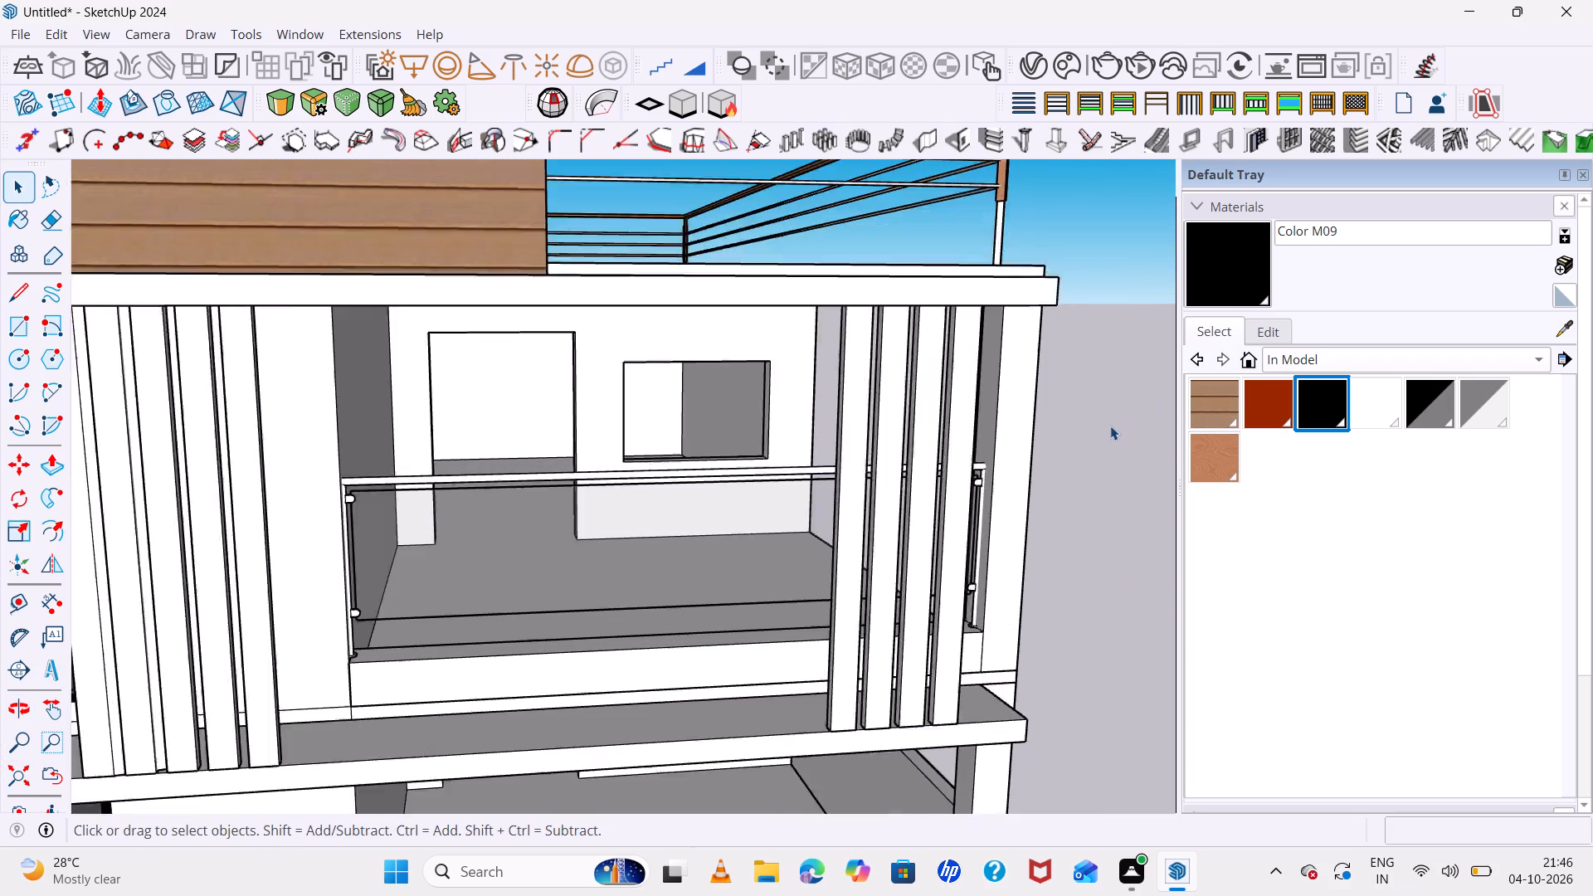
{"action": "scroll", "coordinate": [1110, 426], "scroll_direction": "up", "scroll_amount": 2}
{"action": "middle_click_drag", "start_coordinate": [1101, 426], "coordinate": [1116, 426]}
{"action": "scroll", "coordinate": [1101, 426], "scroll_direction": "up", "scroll_amount": 1}
{"action": "scroll", "coordinate": [373, 416], "scroll_direction": "up", "scroll_amount": 4}
{"action": "middle_click_drag", "start_coordinate": [576, 473], "coordinate": [628, 477]}
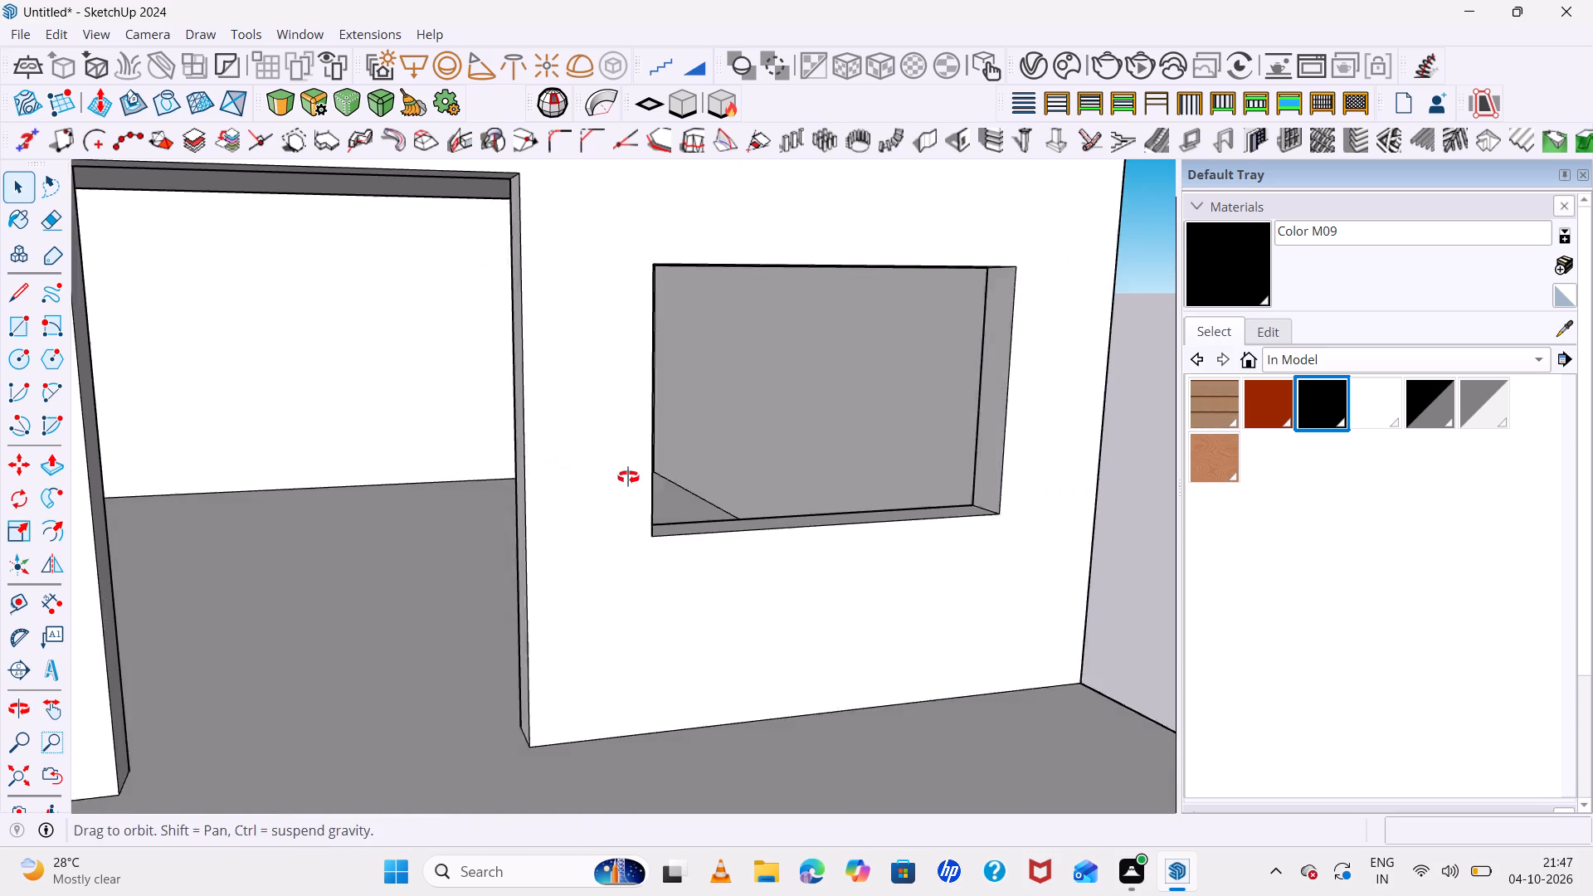
{"action": "middle_click_drag", "start_coordinate": [628, 477], "coordinate": [728, 475]}
{"action": "scroll", "coordinate": [578, 500], "scroll_direction": "down", "scroll_amount": 5}
{"action": "scroll", "coordinate": [694, 509], "scroll_direction": "up", "scroll_amount": 1}
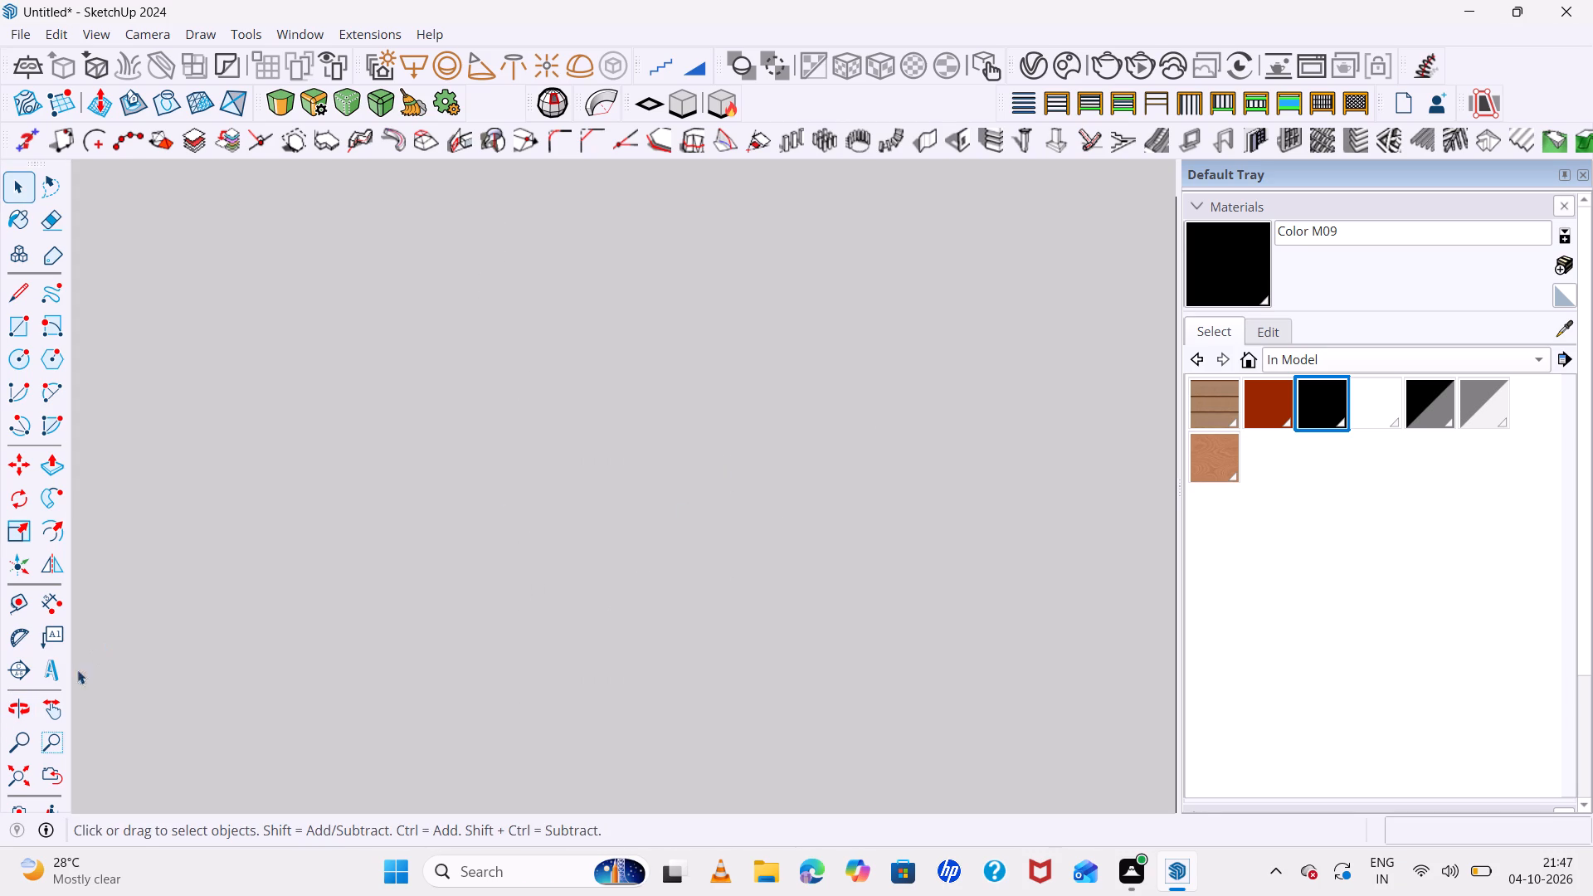
{"action": "left_click", "coordinate": [20, 772]}
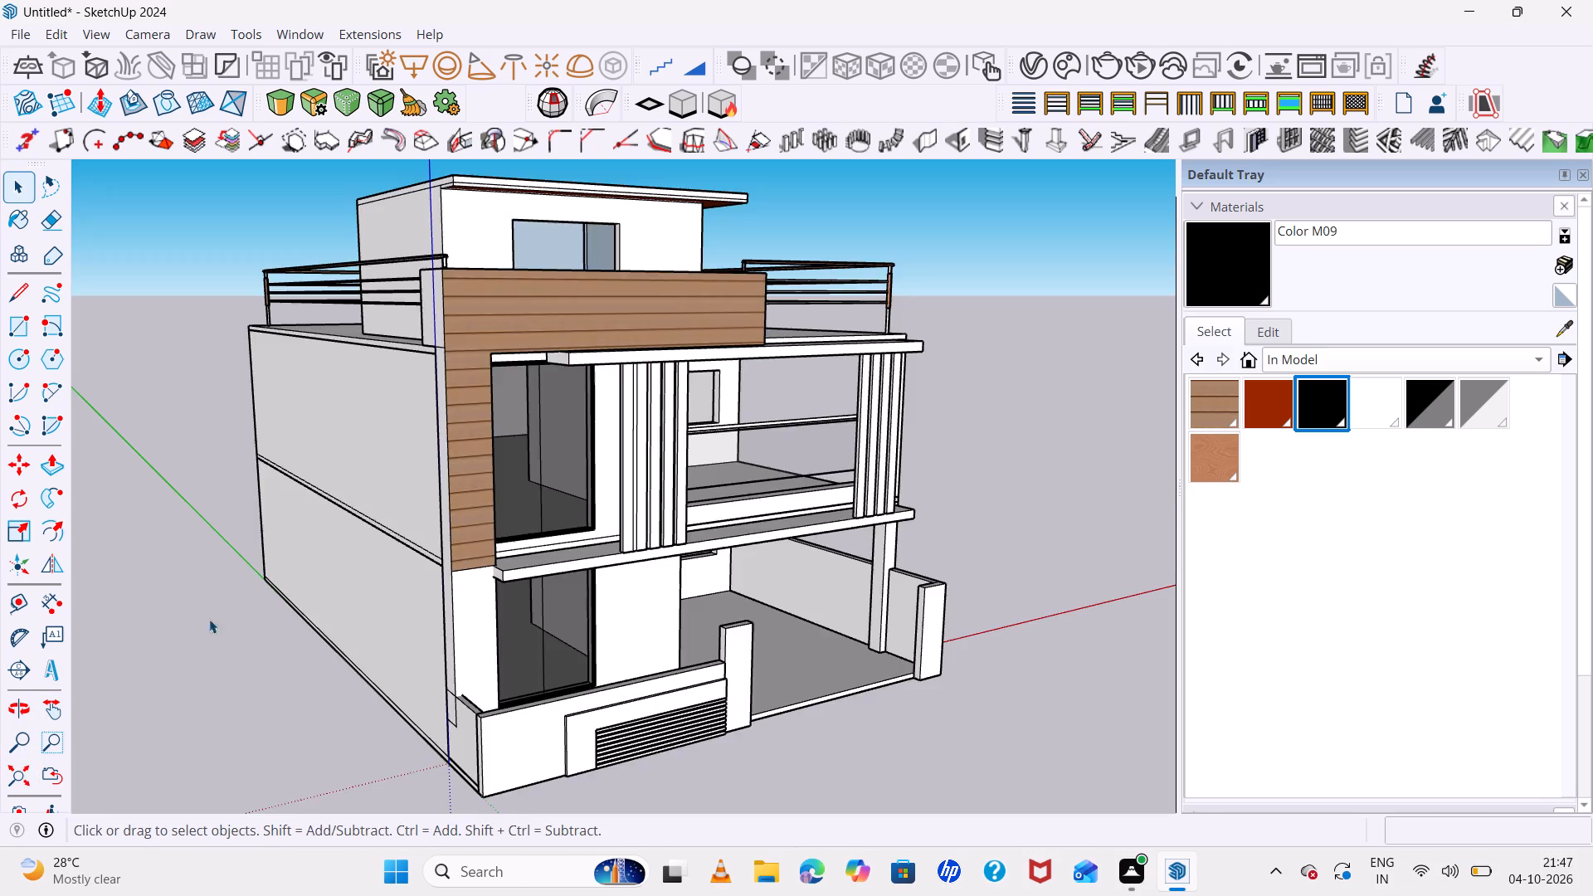
{"action": "scroll", "coordinate": [225, 589], "scroll_direction": "down", "scroll_amount": 6}
{"action": "scroll", "coordinate": [745, 456], "scroll_direction": "up", "scroll_amount": 1}
{"action": "middle_click_drag", "start_coordinate": [699, 447], "coordinate": [530, 427]}
{"action": "scroll", "coordinate": [586, 476], "scroll_direction": "up", "scroll_amount": 10}
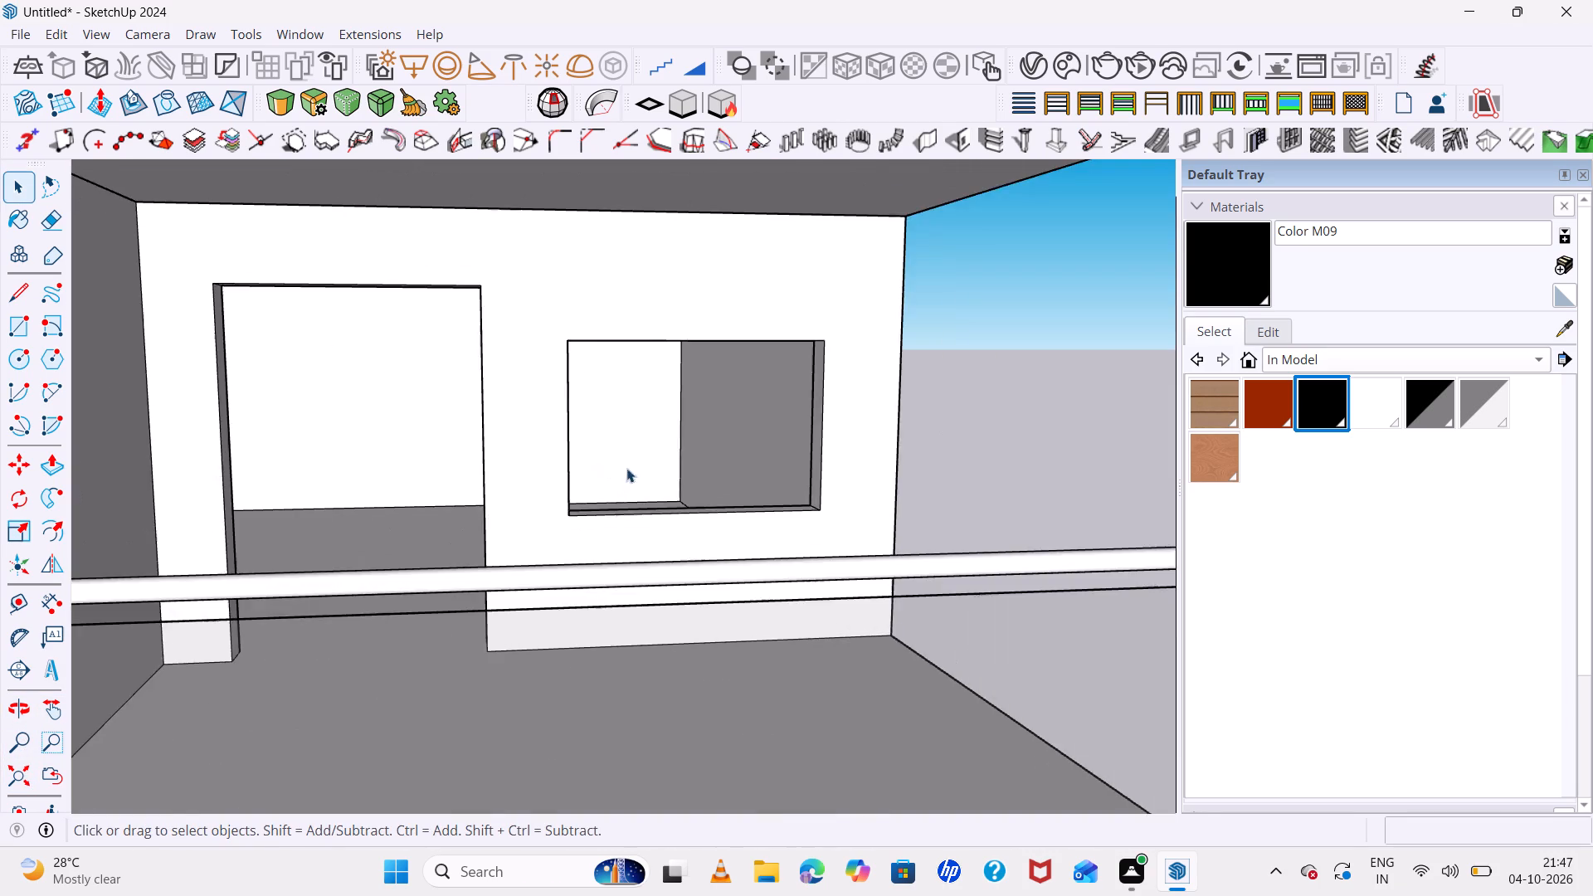
{"action": "middle_click_drag", "start_coordinate": [667, 494], "coordinate": [654, 509]}
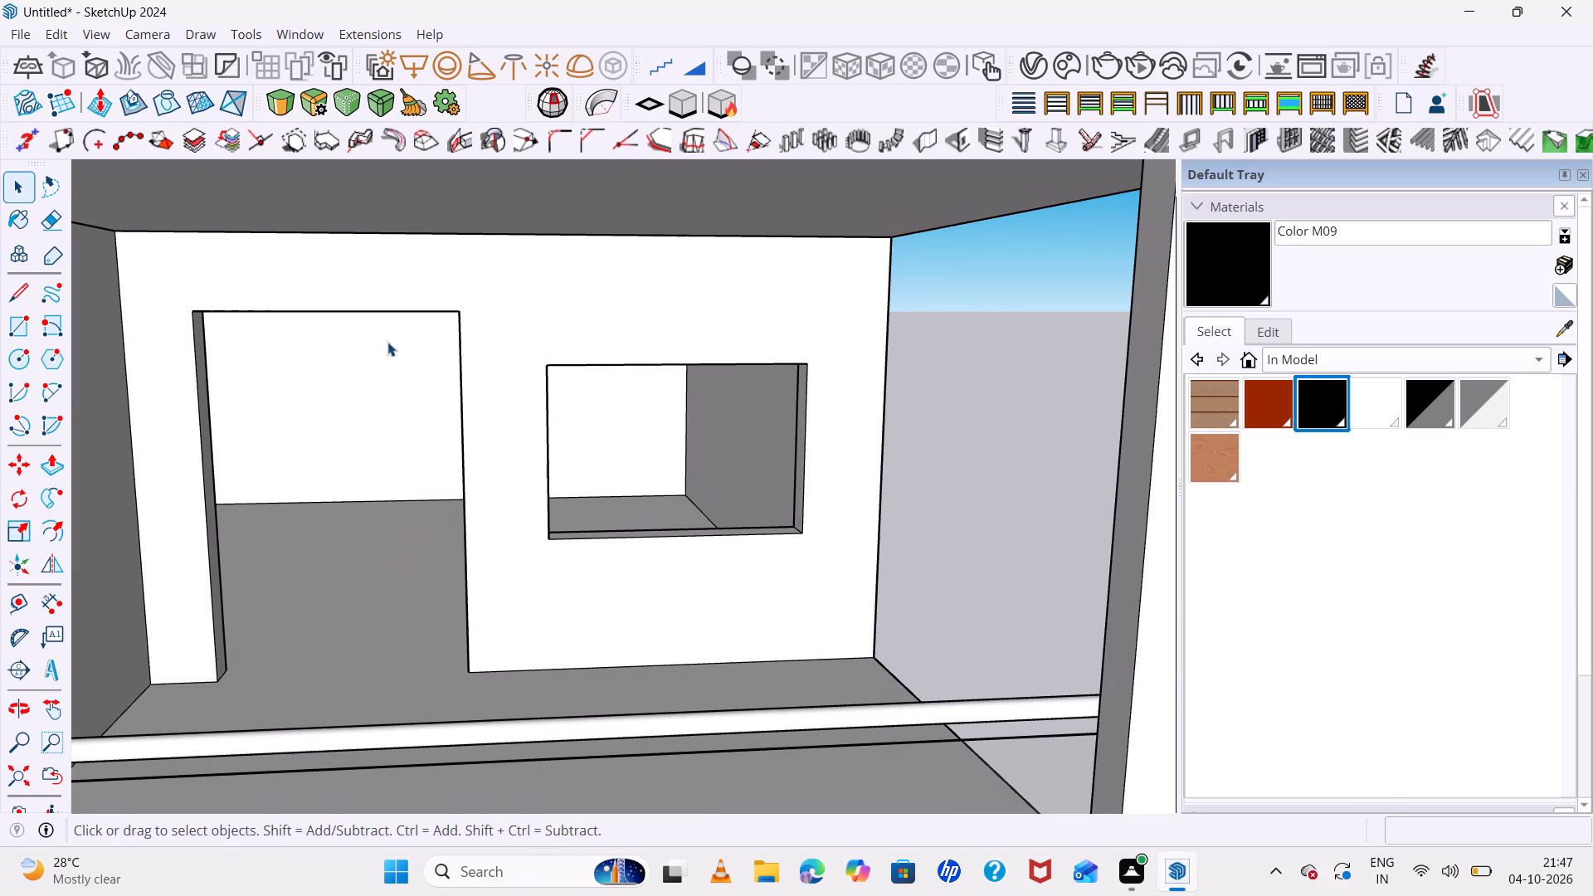
{"action": "middle_click_drag", "start_coordinate": [455, 662], "coordinate": [436, 741]}
{"action": "middle_click_drag", "start_coordinate": [436, 708], "coordinate": [451, 546]}
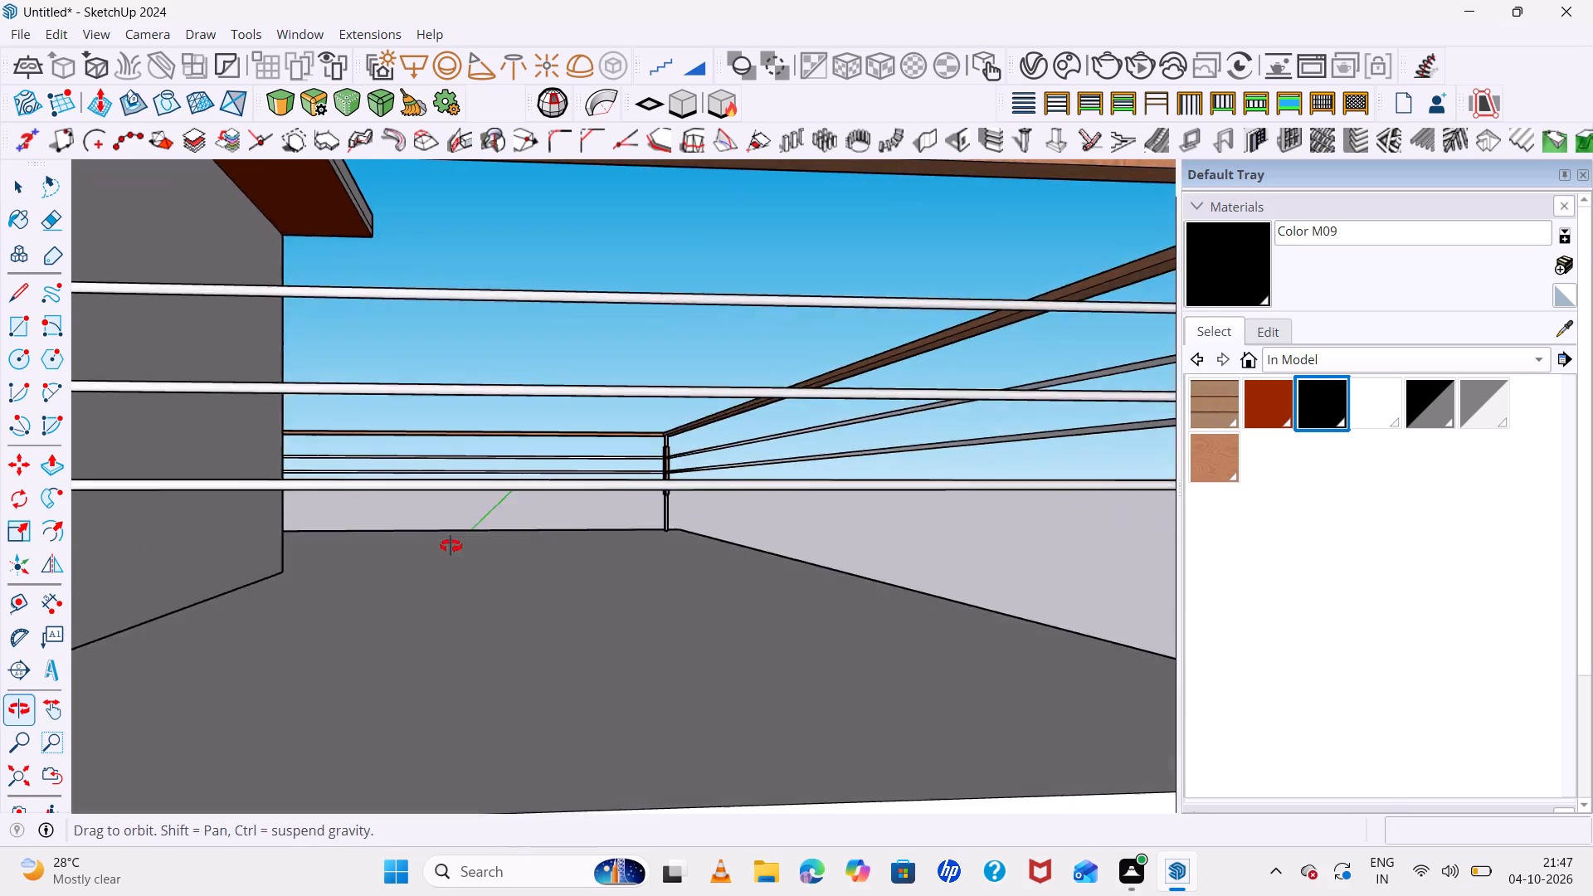
{"action": "middle_click_drag", "start_coordinate": [451, 546], "coordinate": [456, 450]}
{"action": "middle_click", "coordinate": [456, 449]}
{"action": "scroll", "coordinate": [461, 421], "scroll_direction": "down", "scroll_amount": 15}
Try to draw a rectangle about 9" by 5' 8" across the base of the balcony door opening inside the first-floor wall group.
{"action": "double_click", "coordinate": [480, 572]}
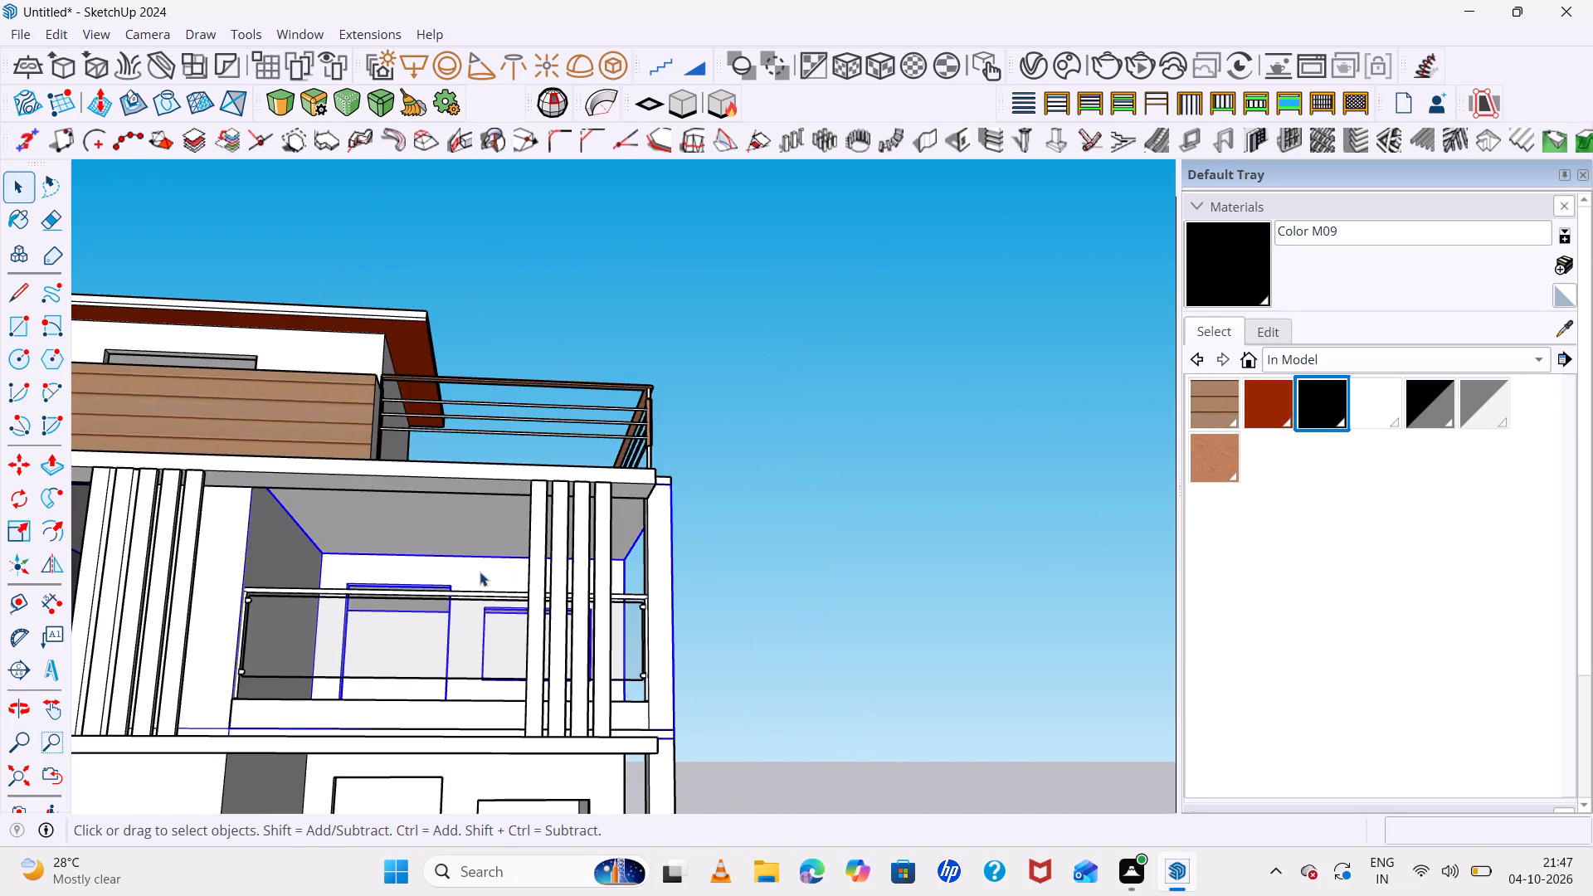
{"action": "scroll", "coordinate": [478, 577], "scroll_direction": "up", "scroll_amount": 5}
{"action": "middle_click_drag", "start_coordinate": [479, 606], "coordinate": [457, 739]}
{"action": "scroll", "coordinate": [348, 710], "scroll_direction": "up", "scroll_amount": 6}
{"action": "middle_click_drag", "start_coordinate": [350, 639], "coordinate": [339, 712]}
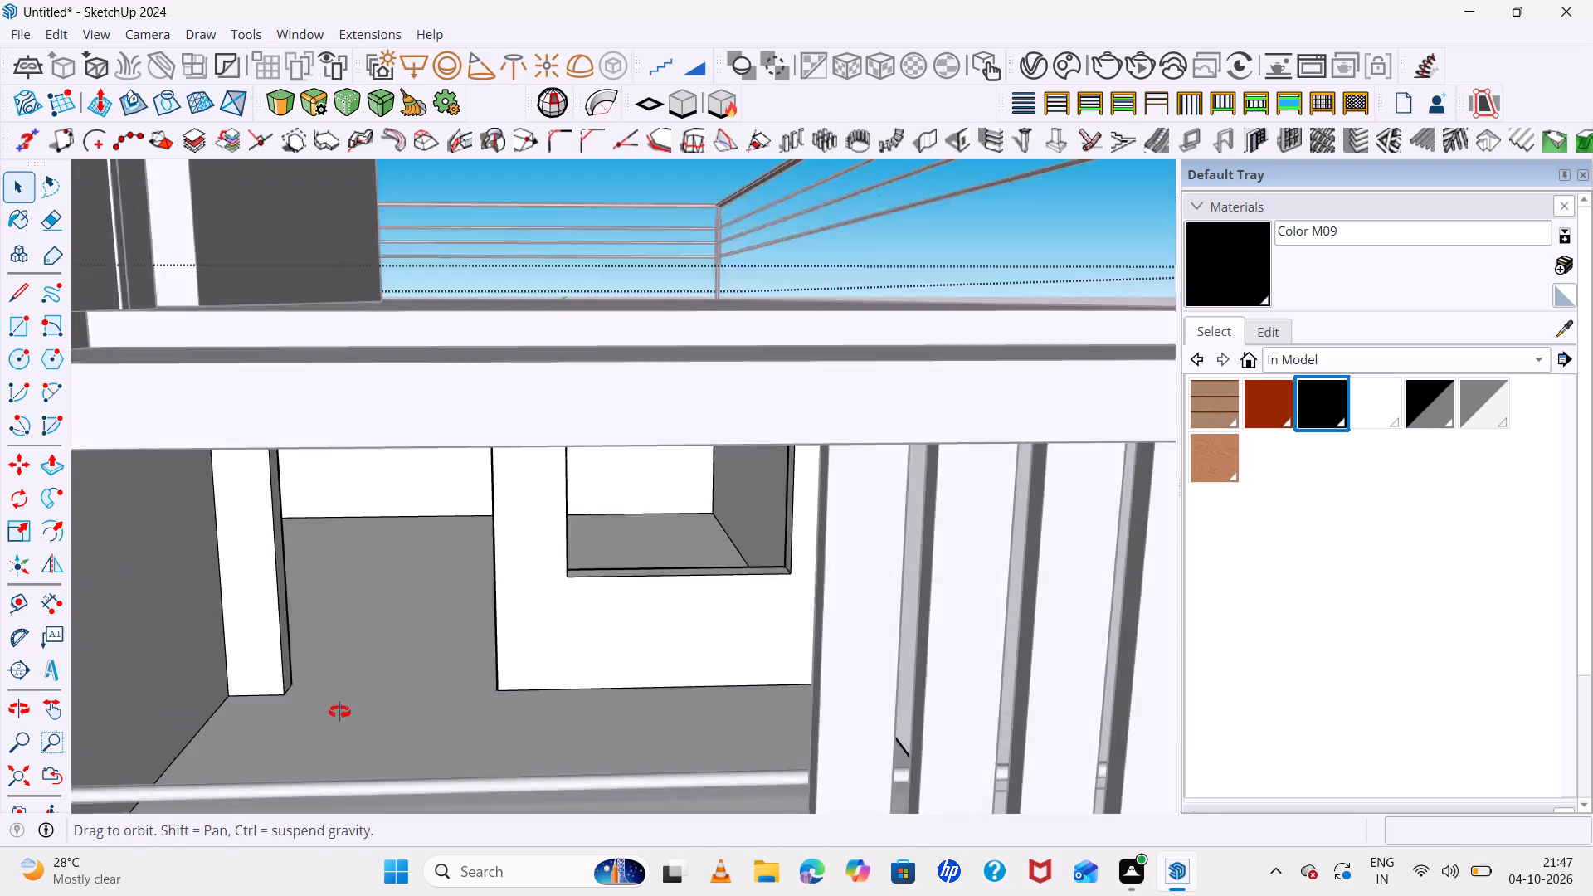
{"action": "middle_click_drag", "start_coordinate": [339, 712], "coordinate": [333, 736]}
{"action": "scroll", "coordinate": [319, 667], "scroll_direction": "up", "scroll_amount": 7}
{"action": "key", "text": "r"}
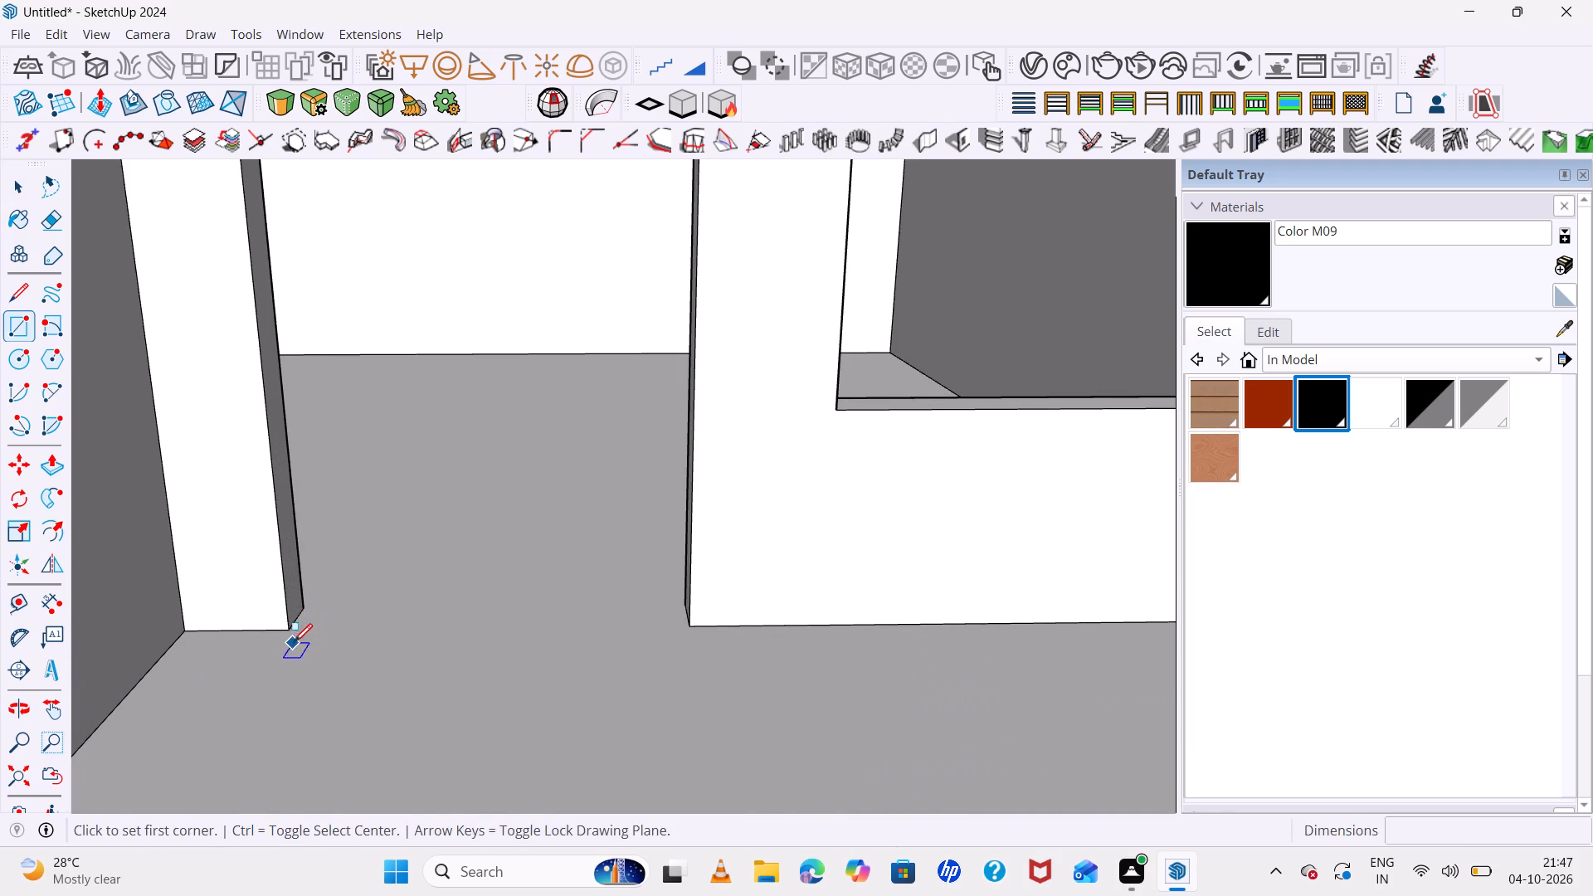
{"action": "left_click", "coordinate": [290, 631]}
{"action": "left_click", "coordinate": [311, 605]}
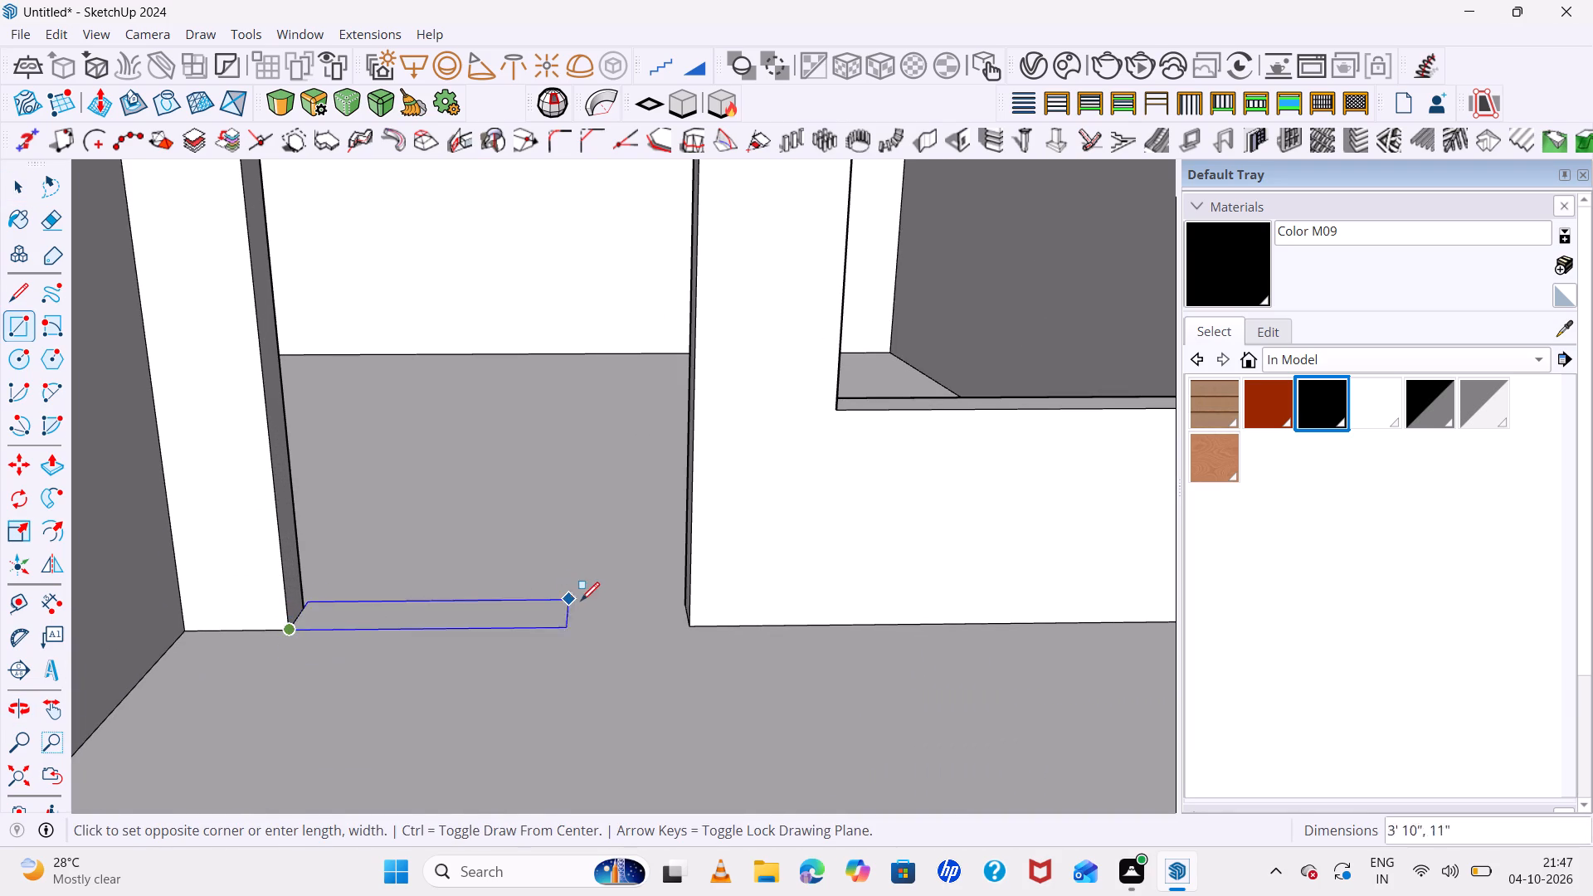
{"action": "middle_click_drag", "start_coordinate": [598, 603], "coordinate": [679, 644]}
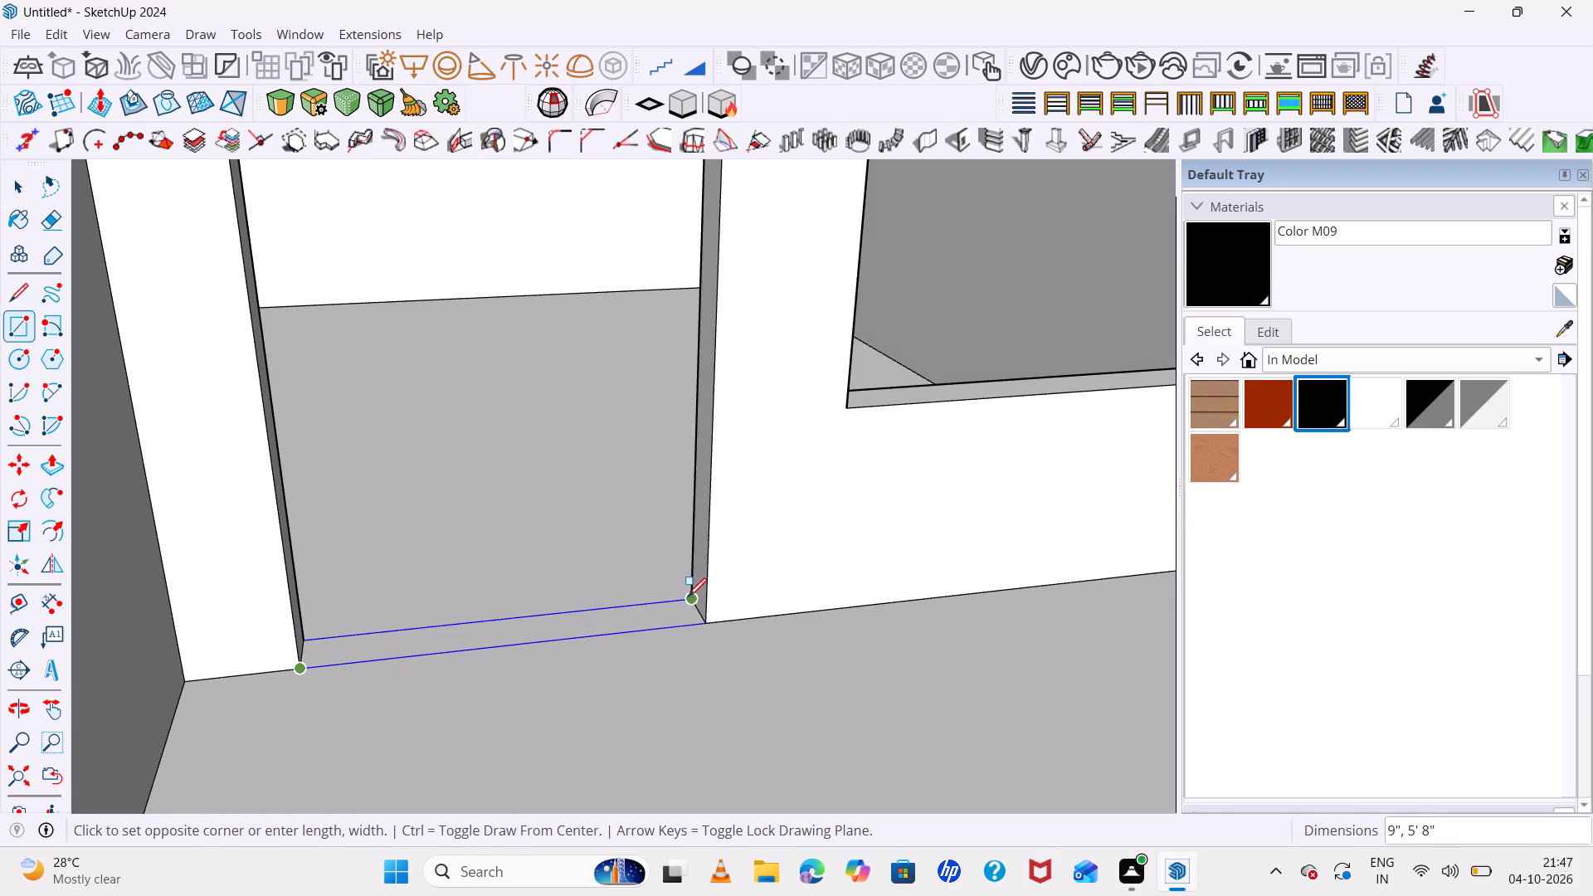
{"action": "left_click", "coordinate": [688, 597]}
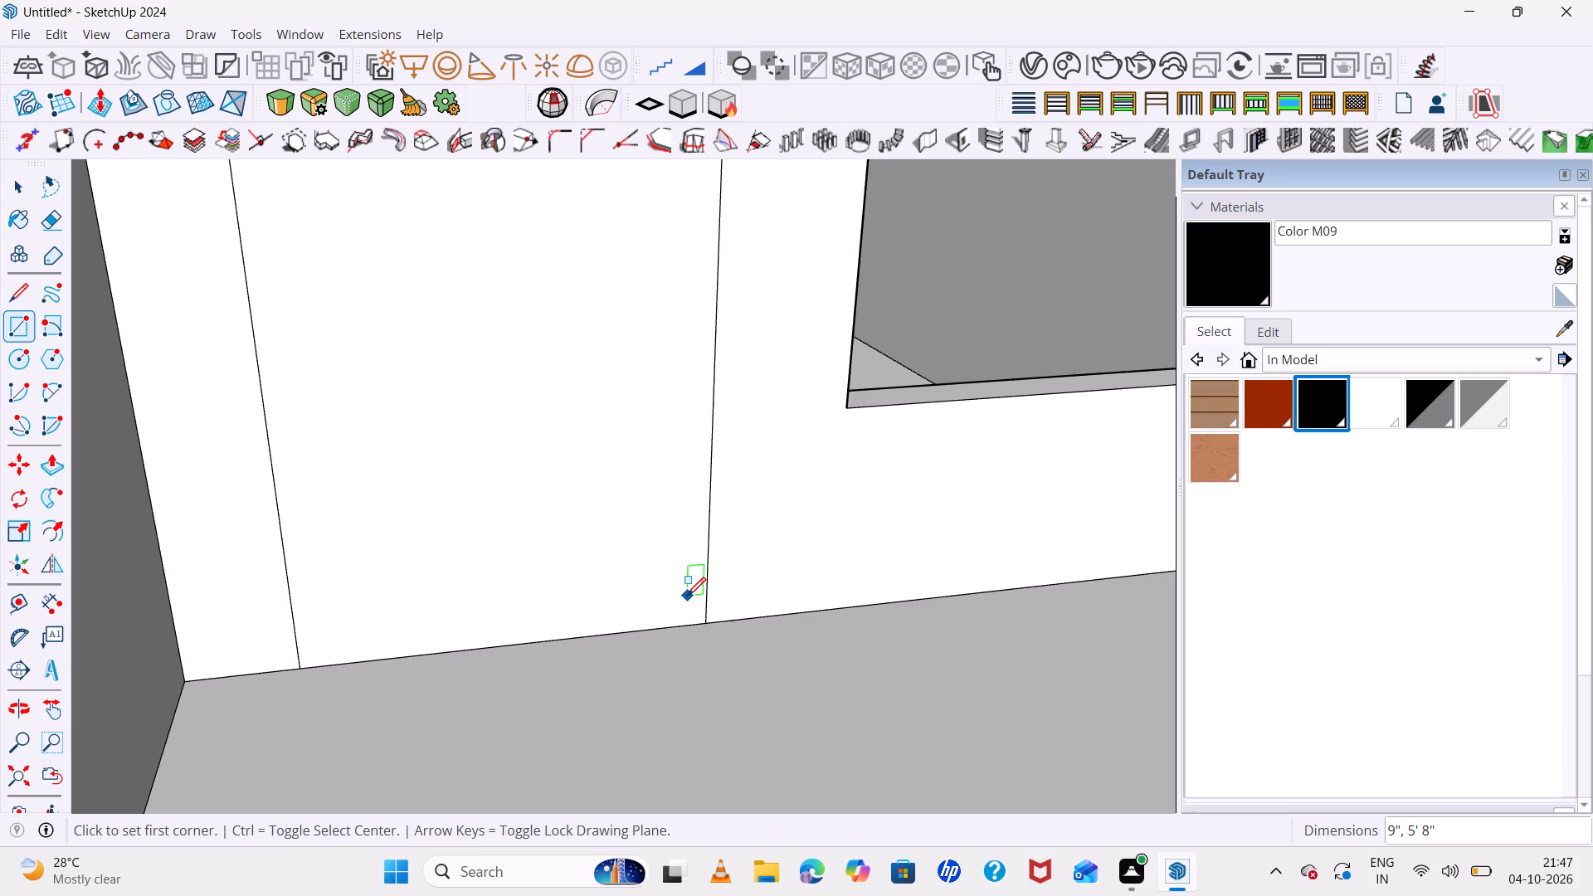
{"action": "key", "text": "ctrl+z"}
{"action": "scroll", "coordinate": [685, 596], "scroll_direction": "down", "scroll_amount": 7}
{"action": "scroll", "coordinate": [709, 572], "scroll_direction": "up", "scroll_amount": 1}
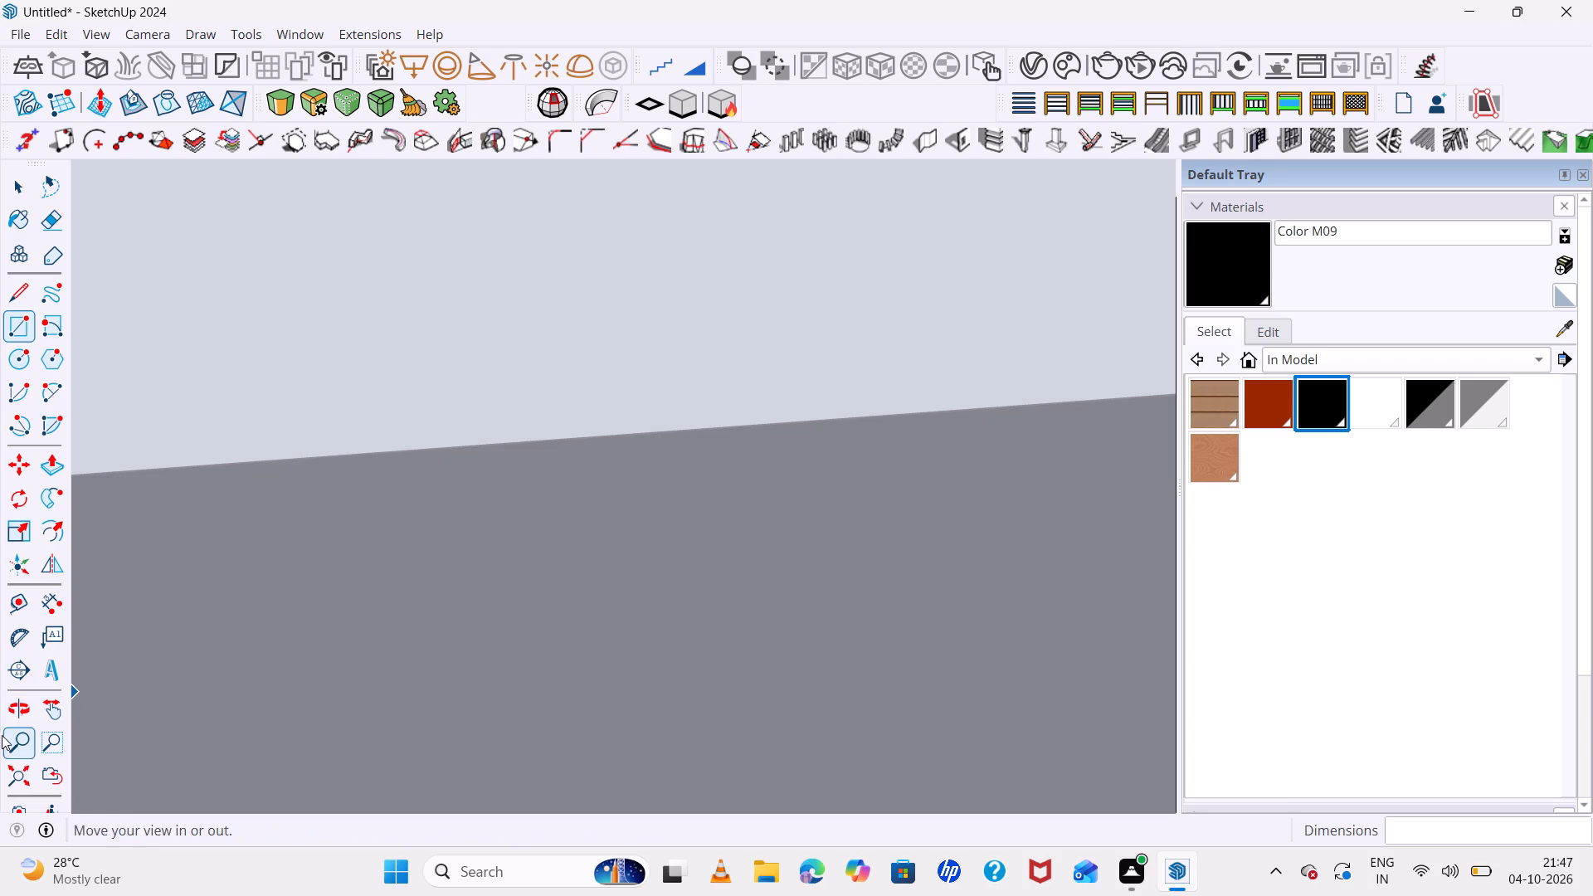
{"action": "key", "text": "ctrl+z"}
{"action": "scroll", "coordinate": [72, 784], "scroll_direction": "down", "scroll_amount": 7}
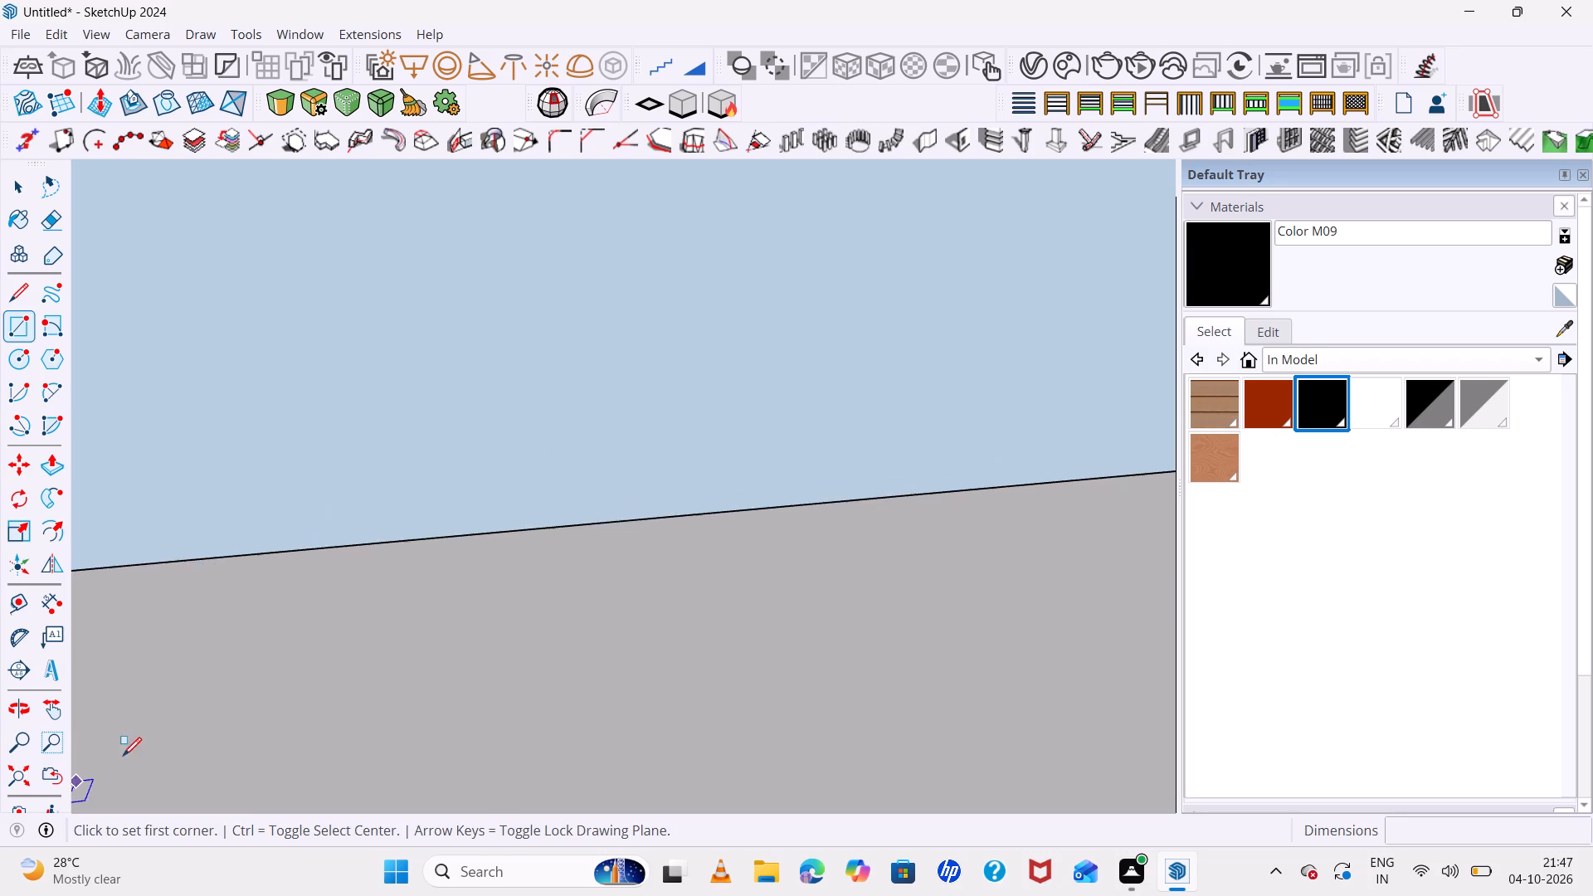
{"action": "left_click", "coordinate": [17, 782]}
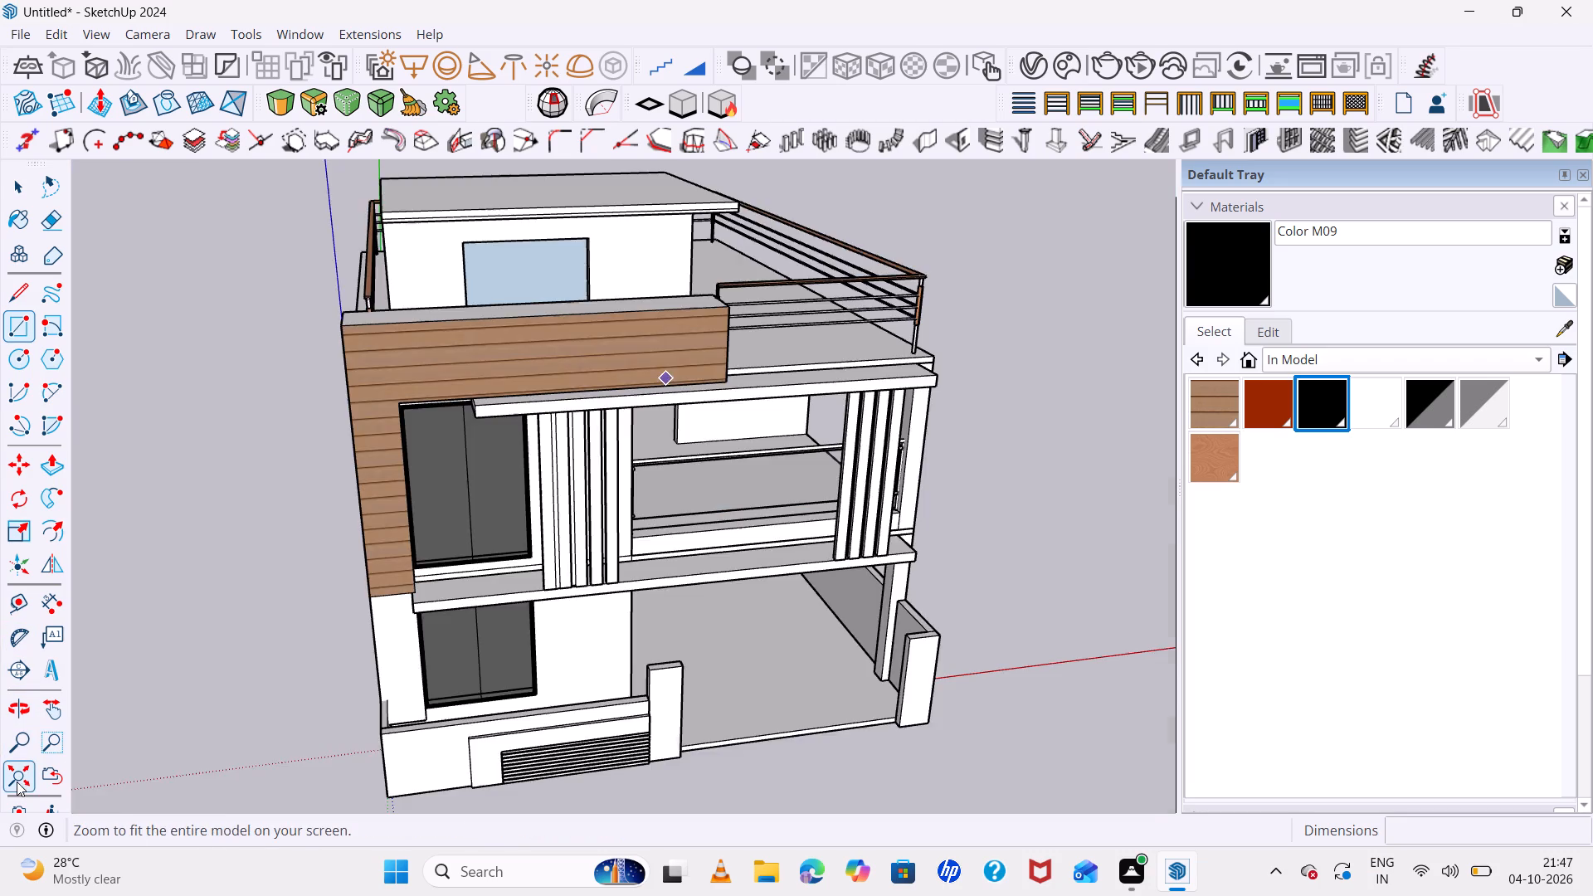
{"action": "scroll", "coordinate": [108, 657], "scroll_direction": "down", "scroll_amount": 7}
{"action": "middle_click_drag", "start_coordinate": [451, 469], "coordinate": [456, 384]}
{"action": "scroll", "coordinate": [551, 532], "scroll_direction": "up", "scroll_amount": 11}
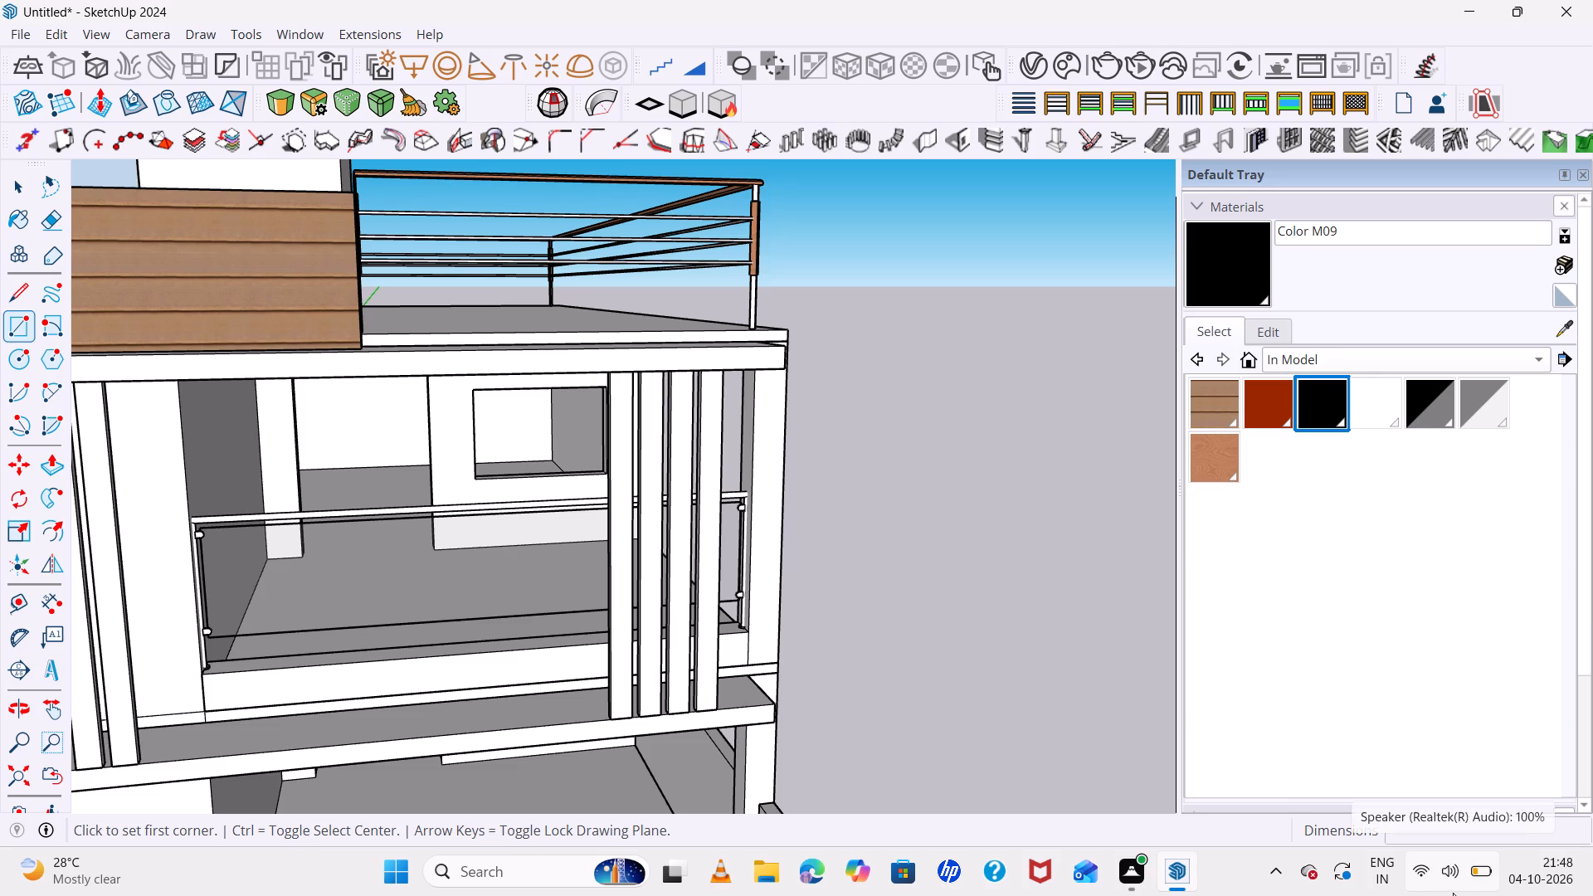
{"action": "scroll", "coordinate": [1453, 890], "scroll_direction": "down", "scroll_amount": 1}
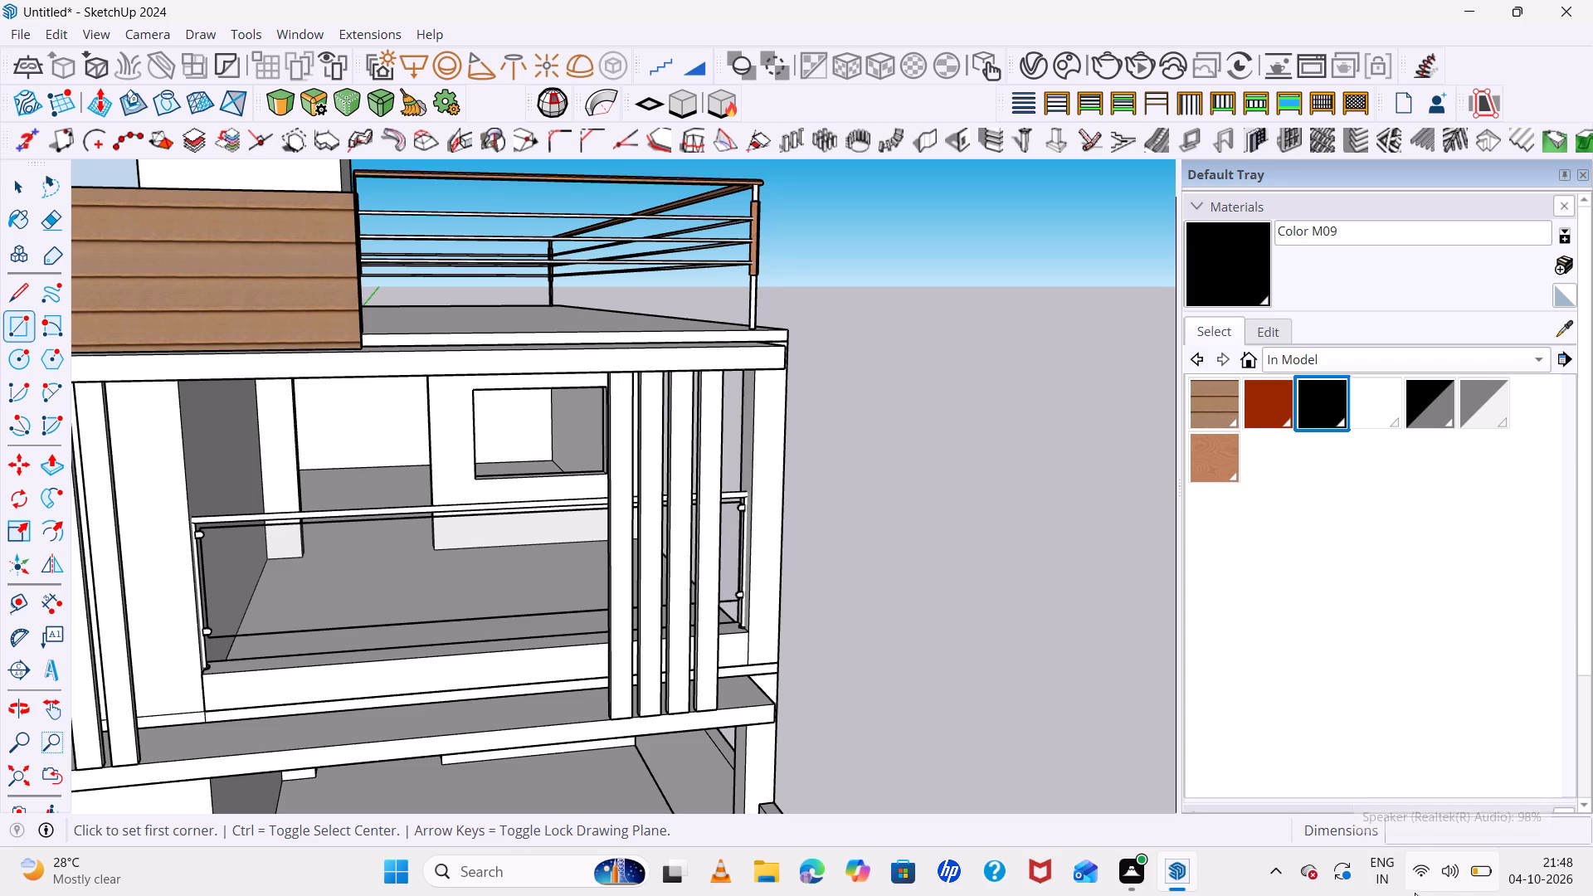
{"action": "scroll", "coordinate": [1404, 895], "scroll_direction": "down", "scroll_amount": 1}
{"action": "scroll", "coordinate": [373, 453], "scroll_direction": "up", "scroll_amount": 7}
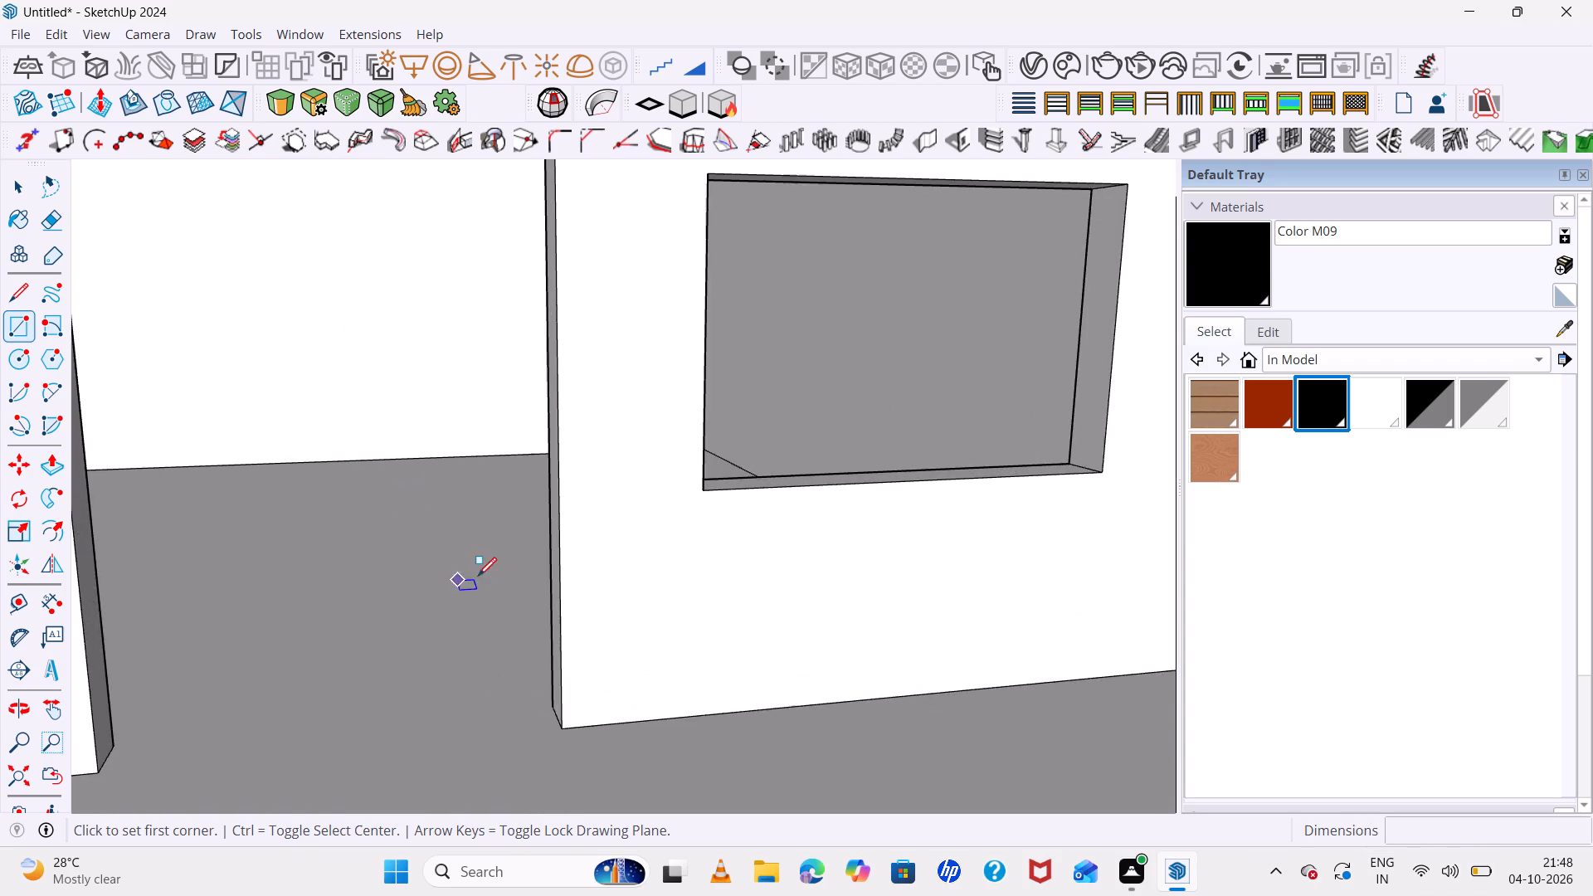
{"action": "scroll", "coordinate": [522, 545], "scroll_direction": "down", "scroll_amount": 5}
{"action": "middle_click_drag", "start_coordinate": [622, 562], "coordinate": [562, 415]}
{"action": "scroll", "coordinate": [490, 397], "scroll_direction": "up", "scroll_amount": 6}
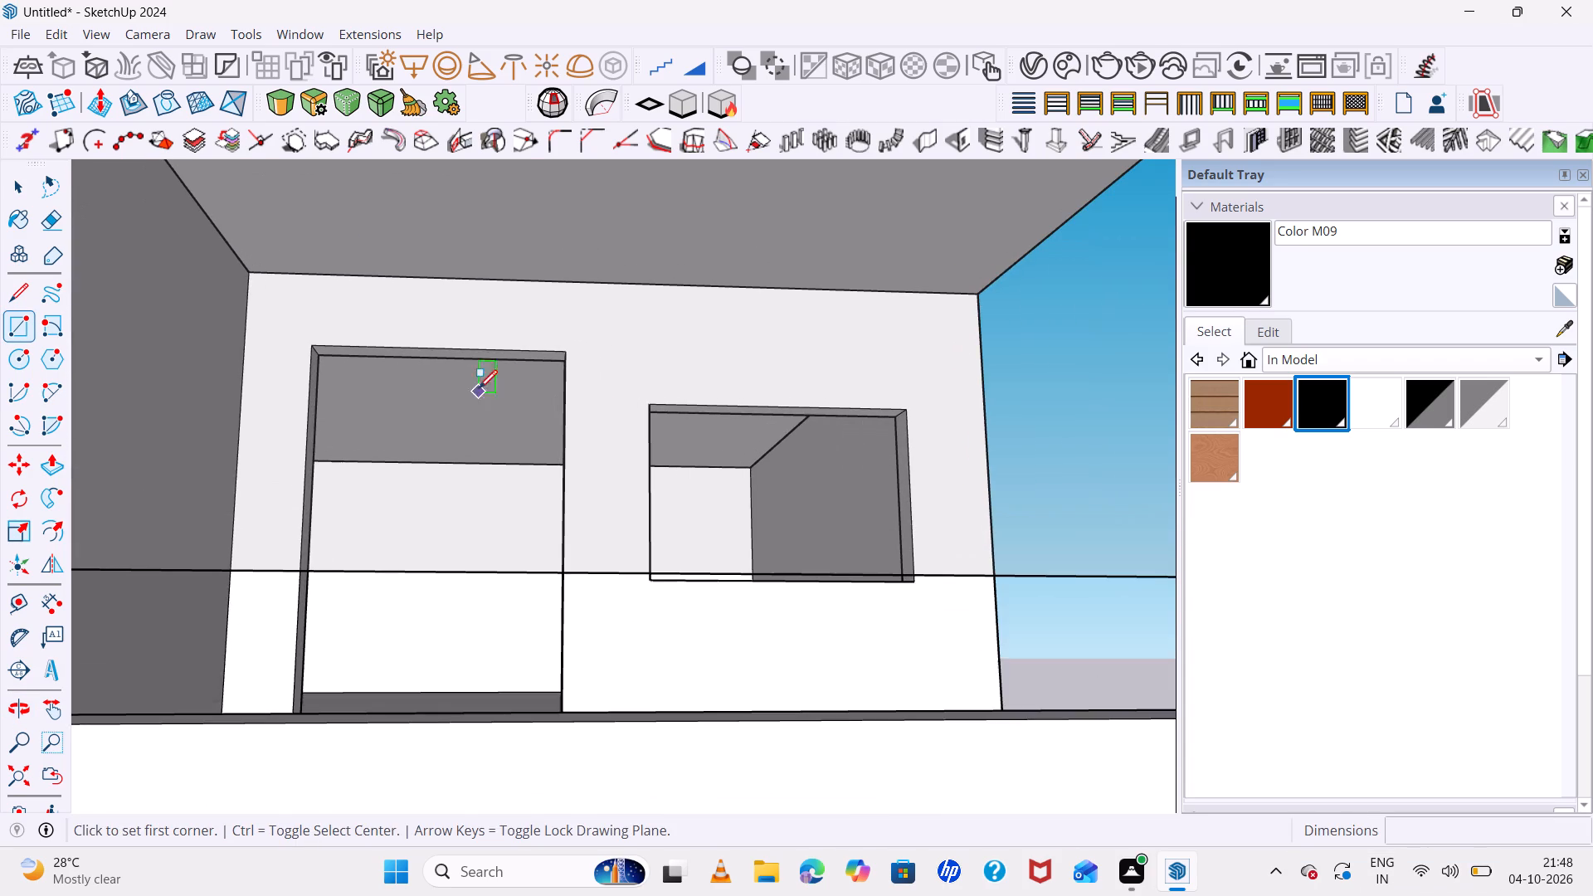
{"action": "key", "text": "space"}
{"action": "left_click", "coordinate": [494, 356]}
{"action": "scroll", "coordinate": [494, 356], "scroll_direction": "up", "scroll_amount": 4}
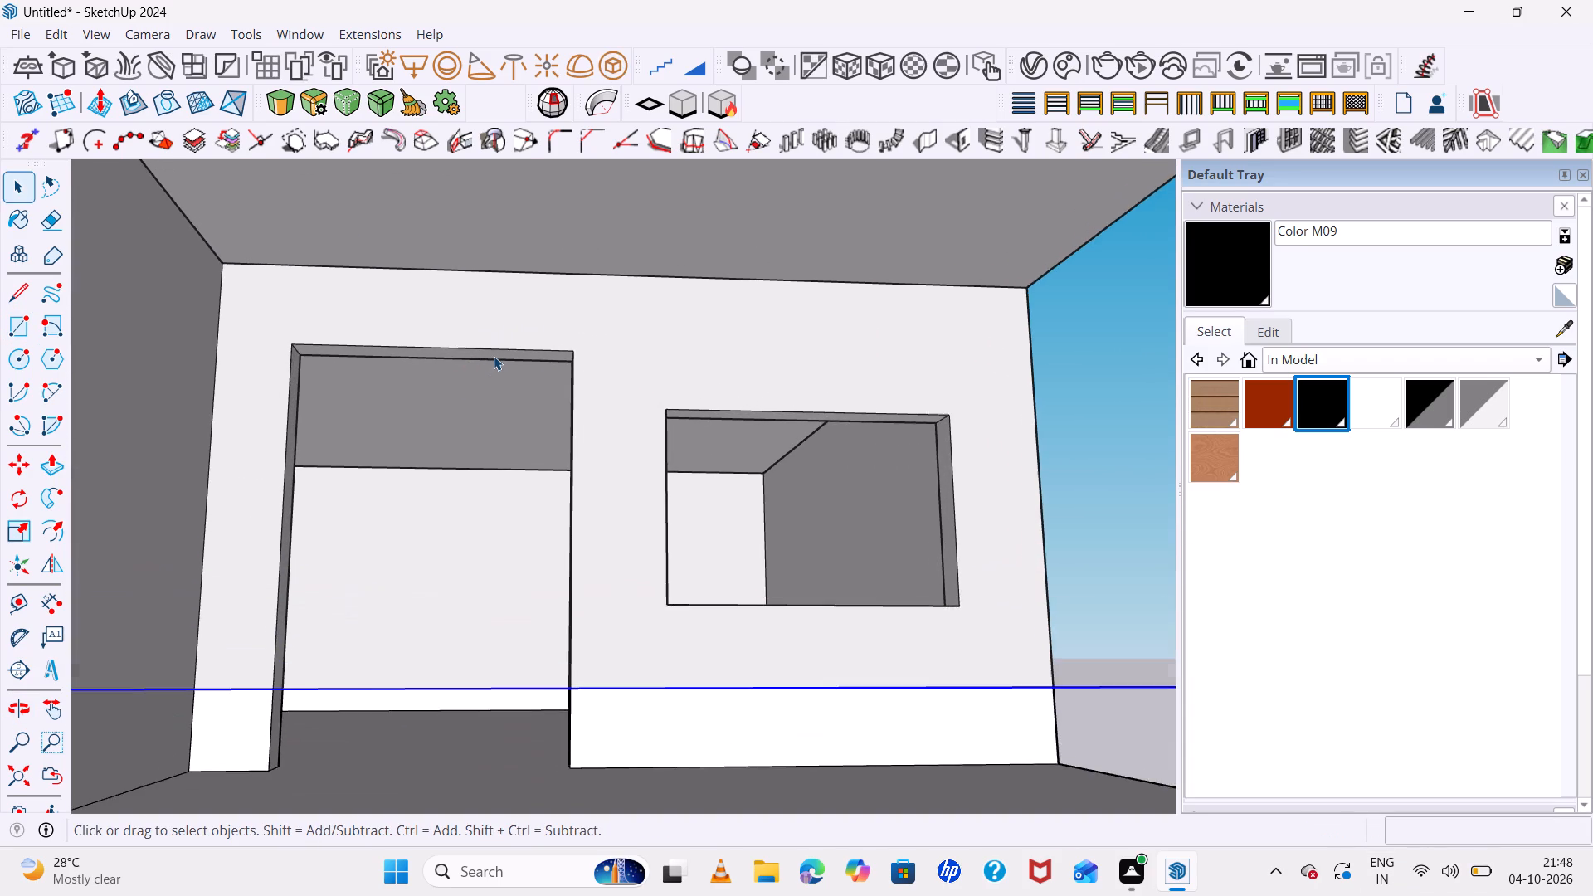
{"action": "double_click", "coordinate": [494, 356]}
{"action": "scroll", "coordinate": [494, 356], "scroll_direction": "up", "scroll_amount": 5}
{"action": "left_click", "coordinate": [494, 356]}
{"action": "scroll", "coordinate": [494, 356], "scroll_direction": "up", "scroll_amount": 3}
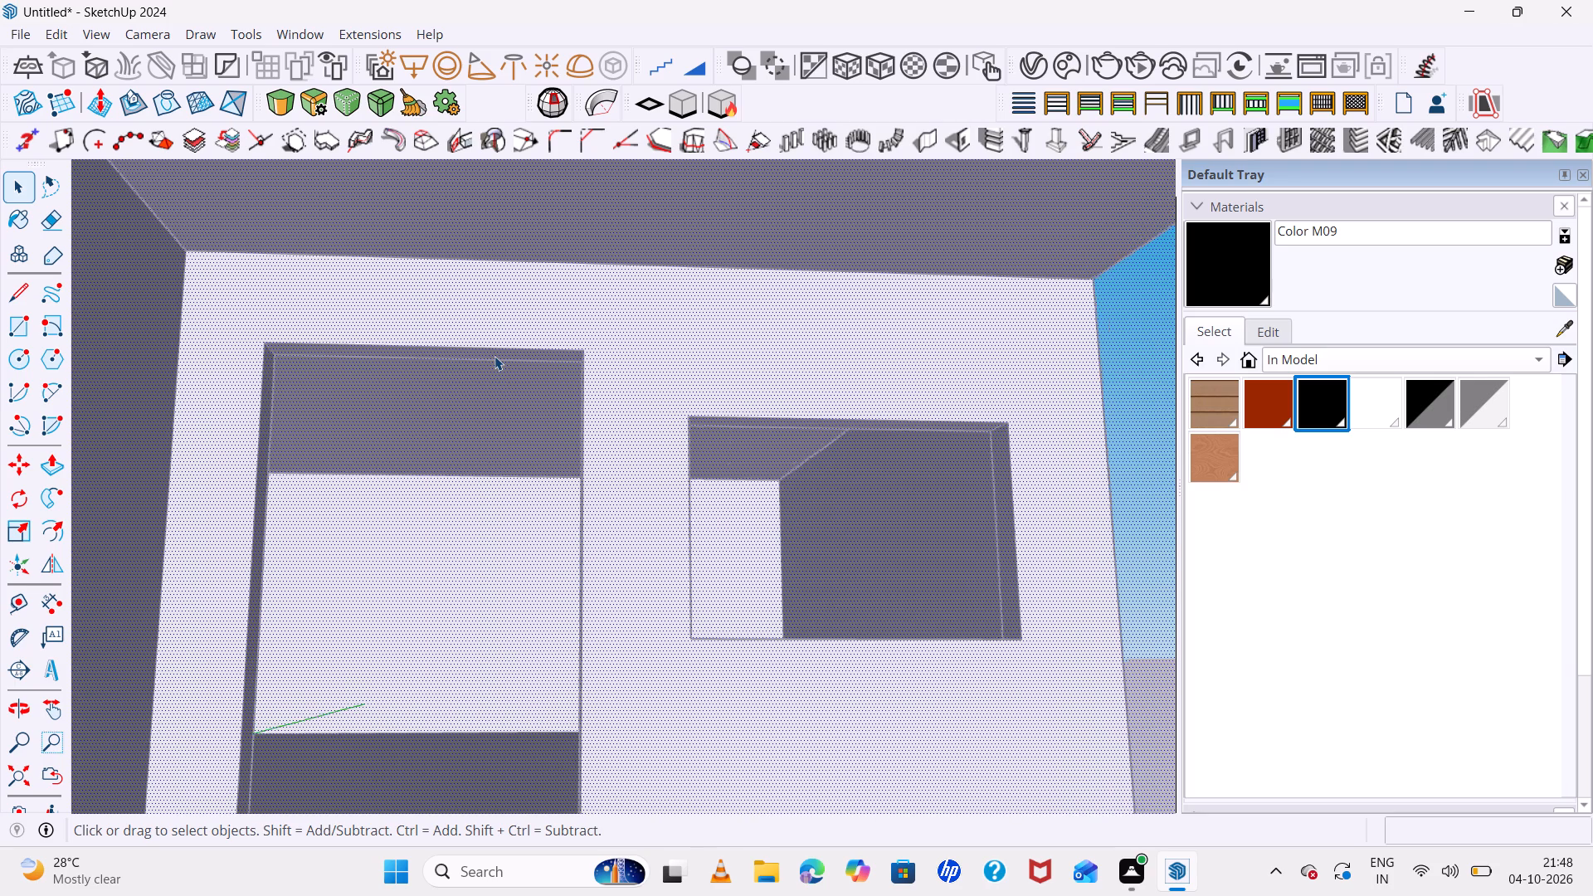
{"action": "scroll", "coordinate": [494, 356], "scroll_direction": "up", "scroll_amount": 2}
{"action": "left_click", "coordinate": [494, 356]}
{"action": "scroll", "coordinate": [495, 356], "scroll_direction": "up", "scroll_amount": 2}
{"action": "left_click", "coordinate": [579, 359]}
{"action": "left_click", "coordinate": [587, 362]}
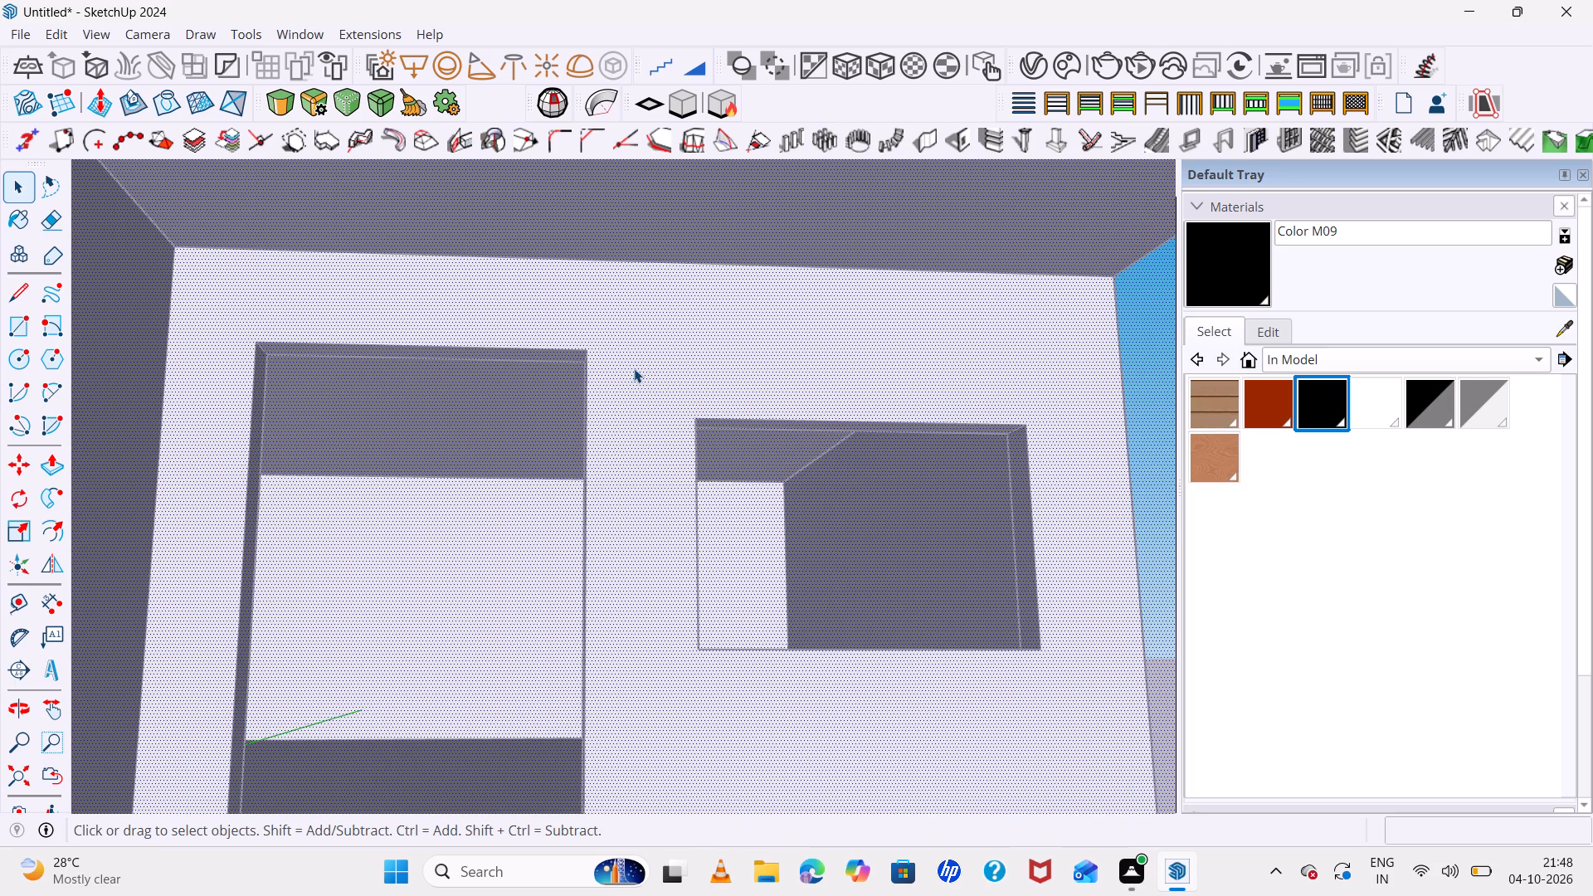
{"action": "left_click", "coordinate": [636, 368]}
Inside the first-floor wall group, copy the underside face of the balcony door opening's head 8' 4" straight down to the floor.
{"action": "scroll", "coordinate": [720, 411], "scroll_direction": "down", "scroll_amount": 5}
{"action": "scroll", "coordinate": [633, 402], "scroll_direction": "down", "scroll_amount": 20}
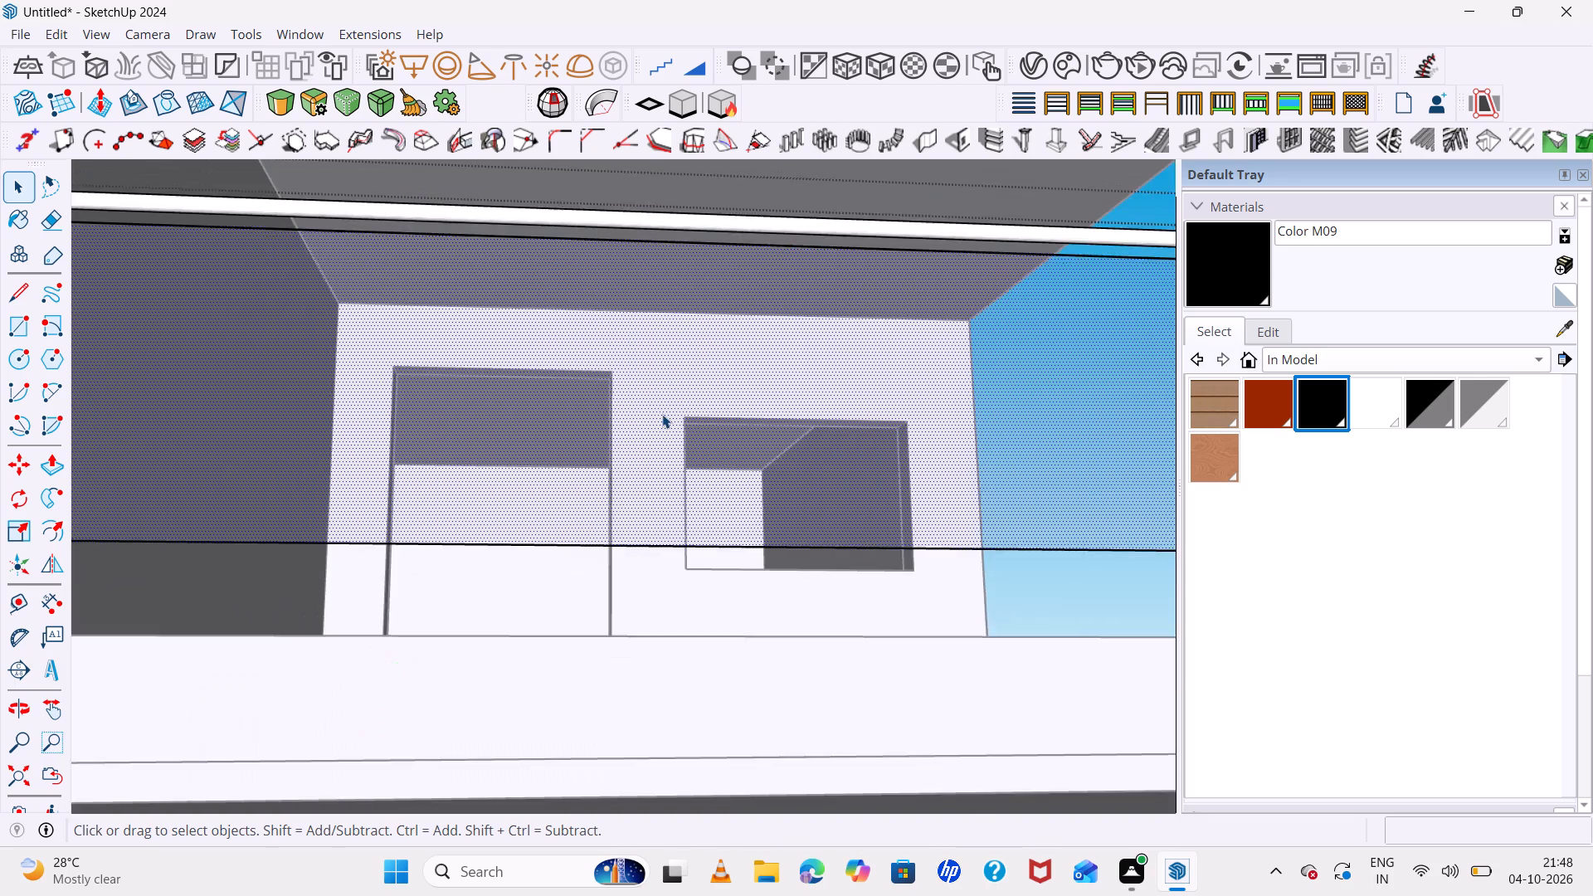
{"action": "scroll", "coordinate": [662, 414], "scroll_direction": "down", "scroll_amount": 6}
{"action": "middle_click_drag", "start_coordinate": [733, 423], "coordinate": [719, 647]}
{"action": "scroll", "coordinate": [696, 227], "scroll_direction": "down", "scroll_amount": 12}
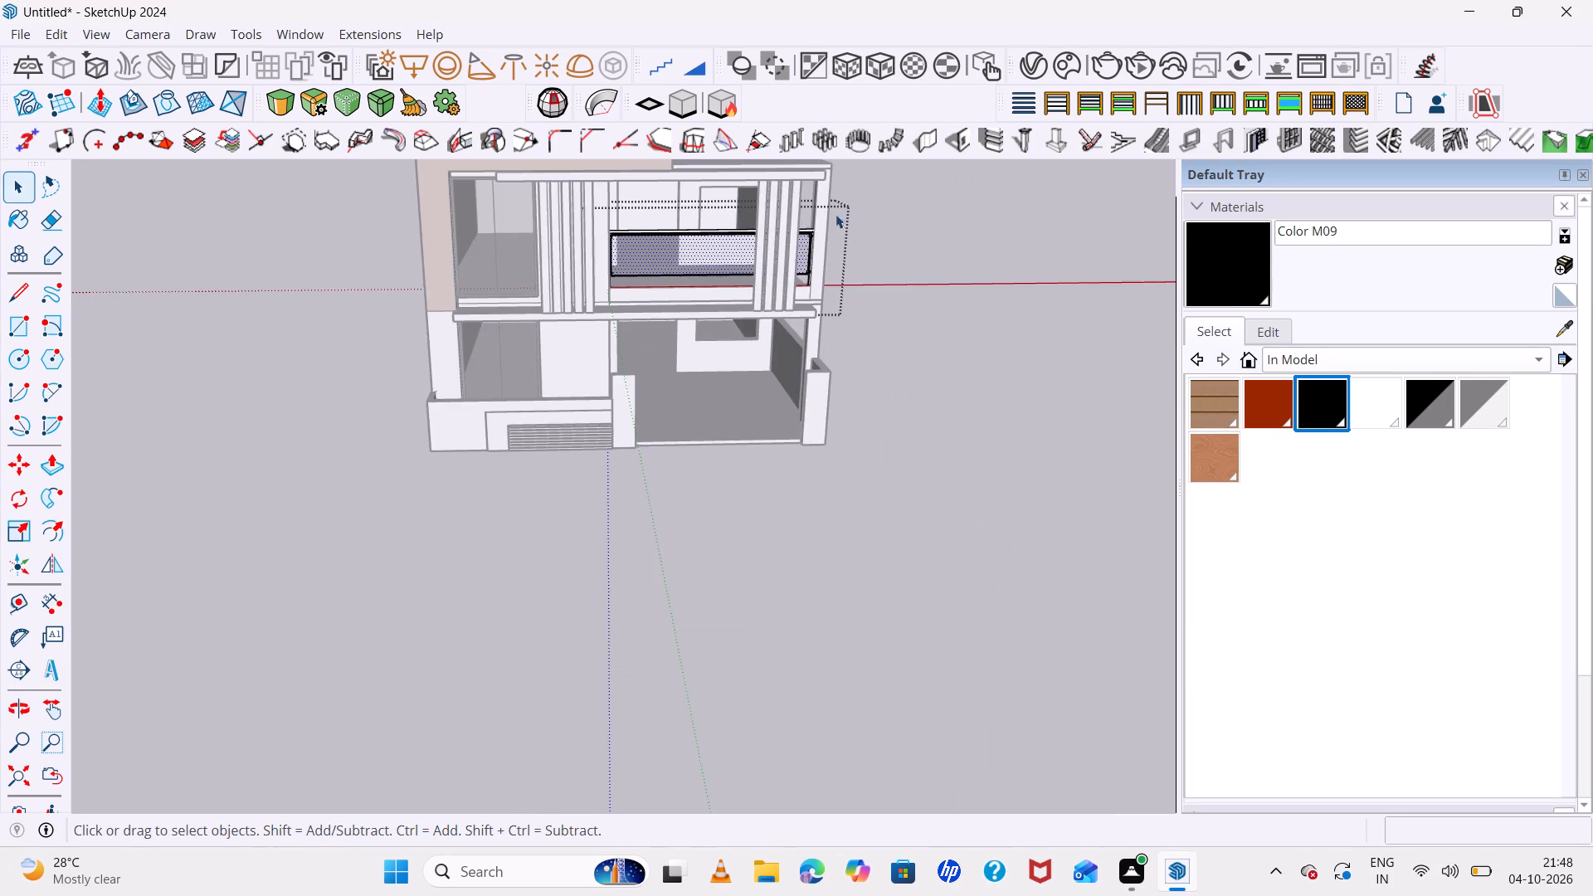
{"action": "middle_click_drag", "start_coordinate": [858, 214], "coordinate": [453, 130]}
{"action": "middle_click", "coordinate": [451, 130]}
{"action": "scroll", "coordinate": [990, 294], "scroll_direction": "up", "scroll_amount": 11}
{"action": "middle_click_drag", "start_coordinate": [885, 288], "coordinate": [922, 302]}
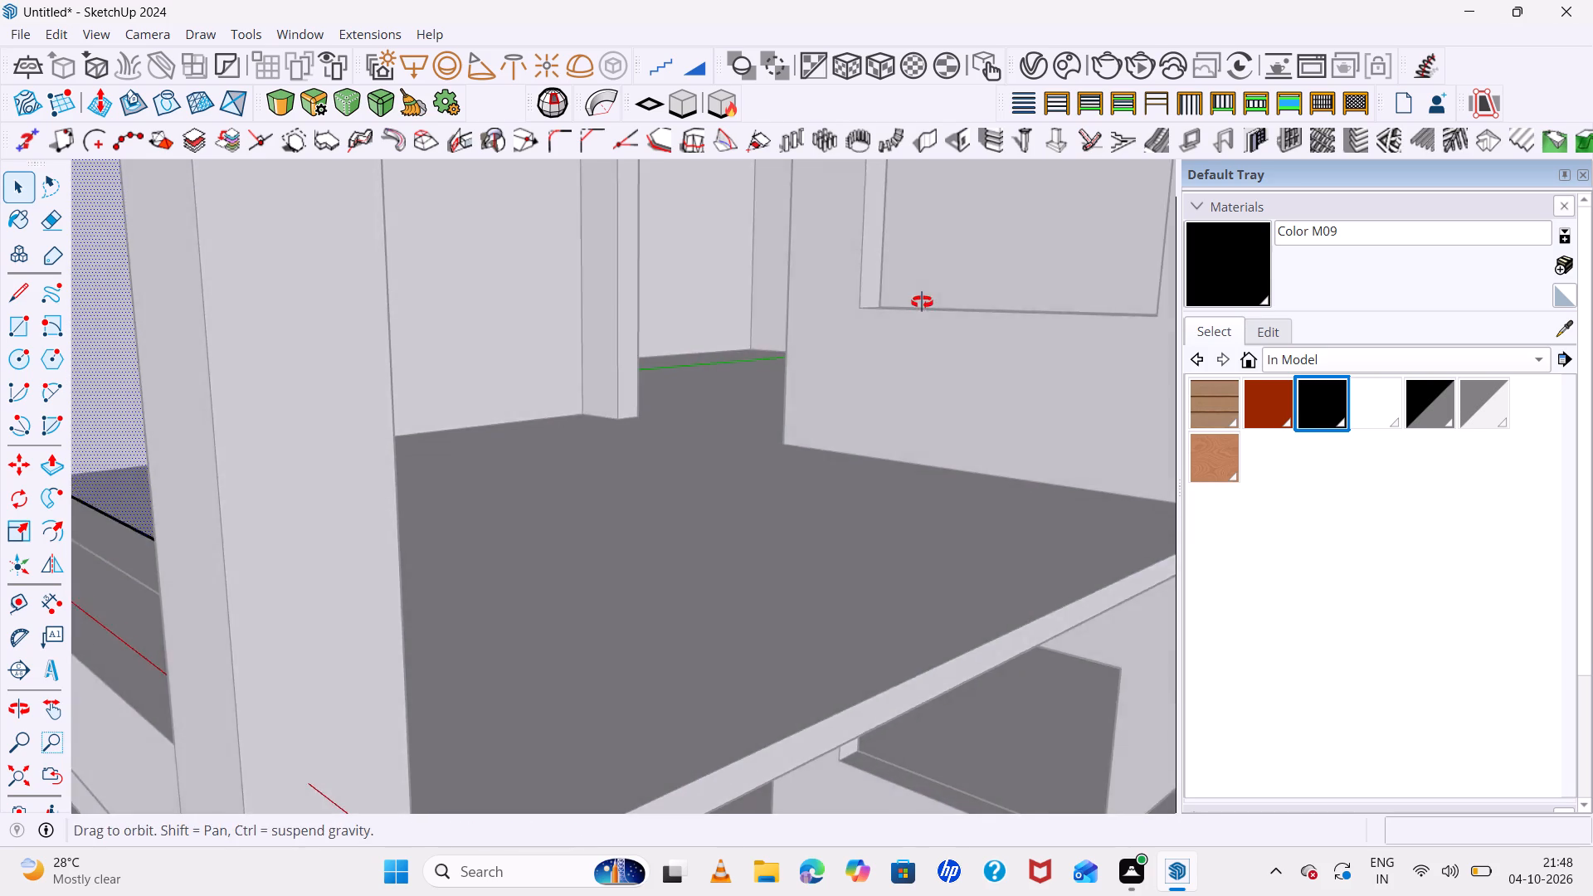
{"action": "middle_click_drag", "start_coordinate": [922, 302], "coordinate": [877, 300]}
{"action": "scroll", "coordinate": [808, 280], "scroll_direction": "down", "scroll_amount": 13}
{"action": "middle_click_drag", "start_coordinate": [878, 183], "coordinate": [871, 138]}
{"action": "middle_click", "coordinate": [871, 138]}
{"action": "scroll", "coordinate": [864, 255], "scroll_direction": "up", "scroll_amount": 3}
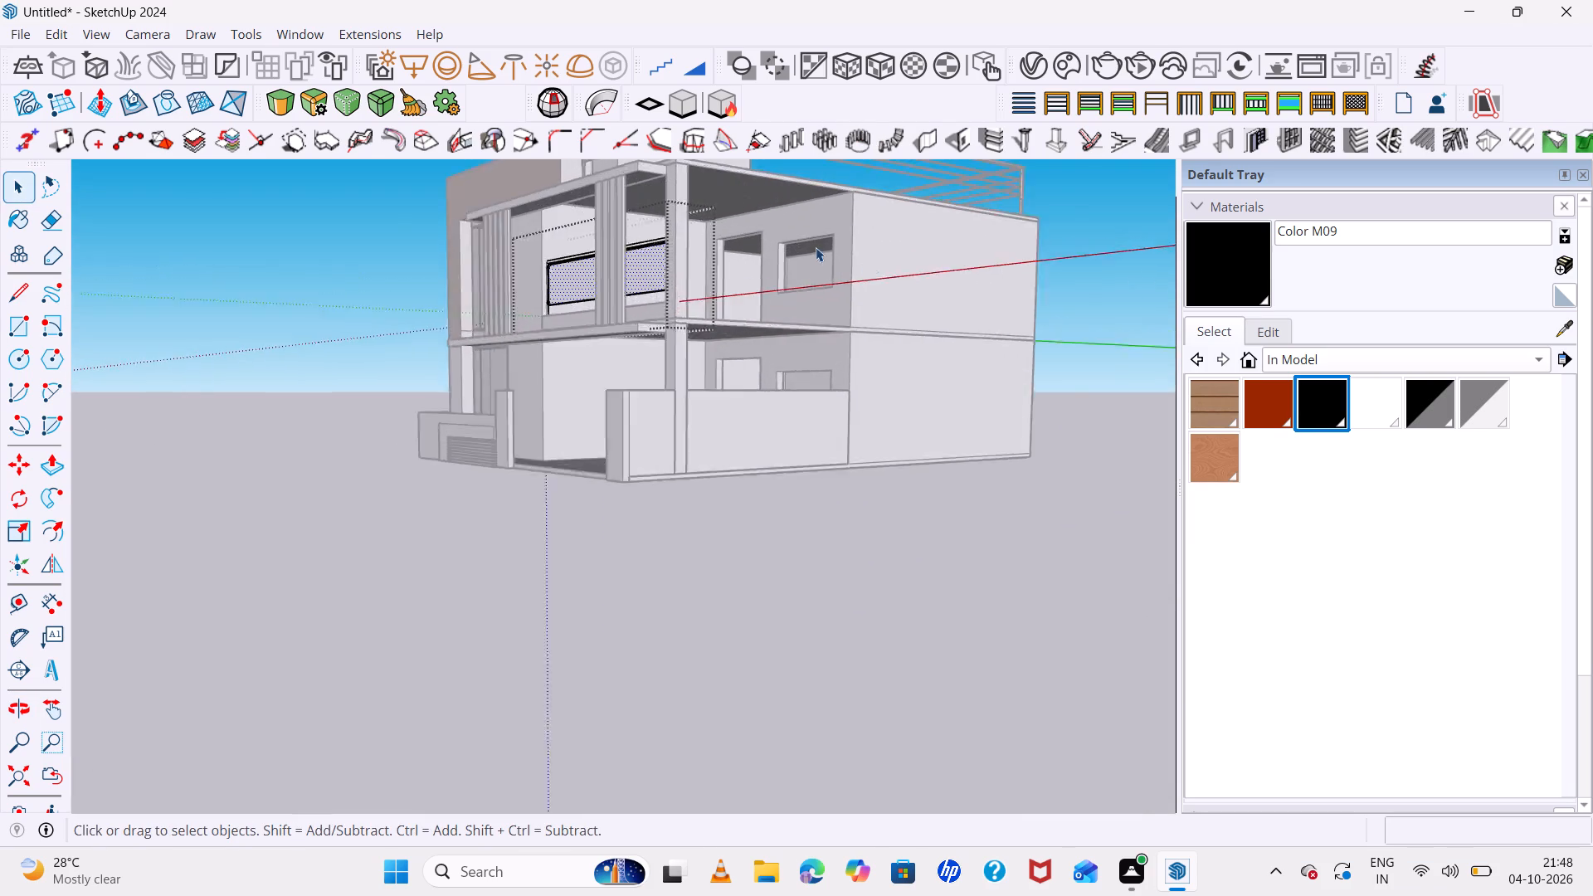
{"action": "scroll", "coordinate": [816, 247], "scroll_direction": "up", "scroll_amount": 19}
{"action": "double_click", "coordinate": [741, 238]}
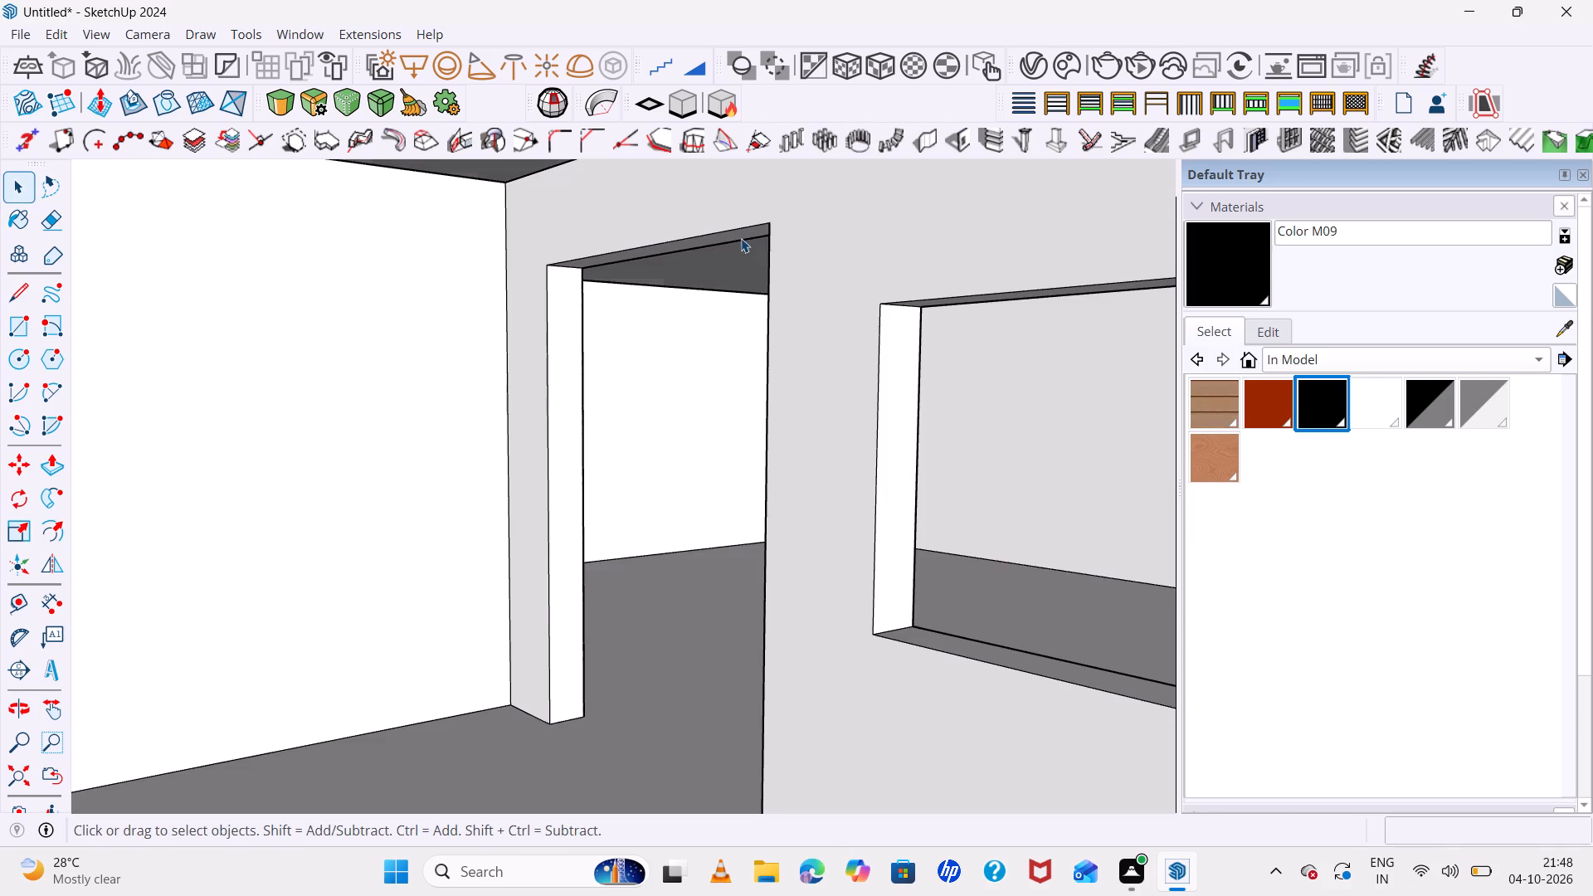
{"action": "left_click", "coordinate": [741, 235]}
{"action": "scroll", "coordinate": [741, 235], "scroll_direction": "up", "scroll_amount": 4}
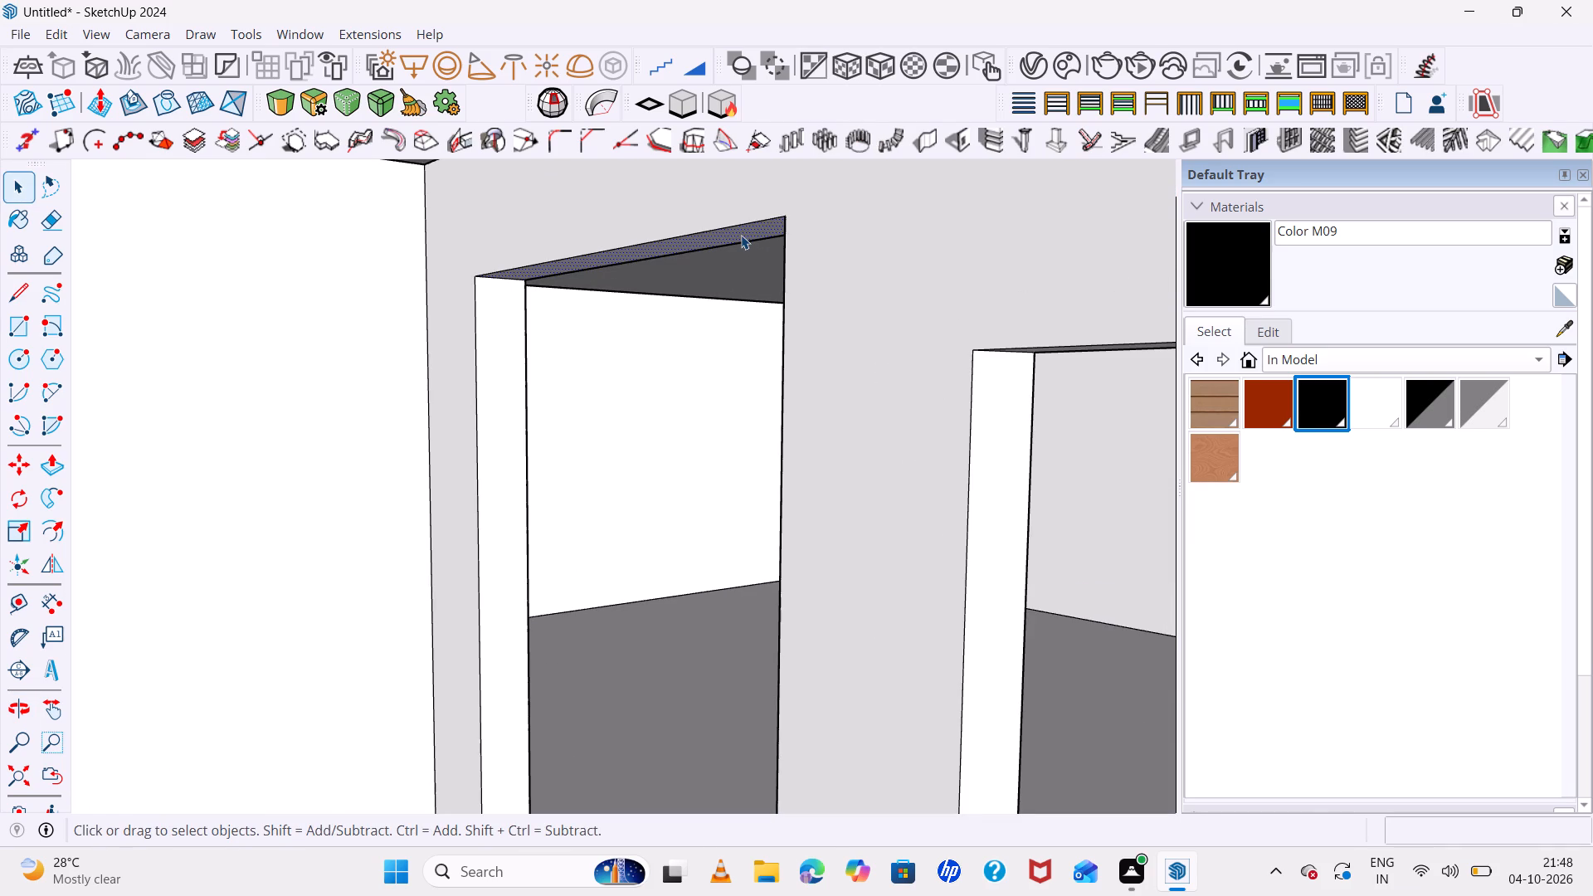
{"action": "key", "text": "m"}
{"action": "left_click", "coordinate": [778, 220]}
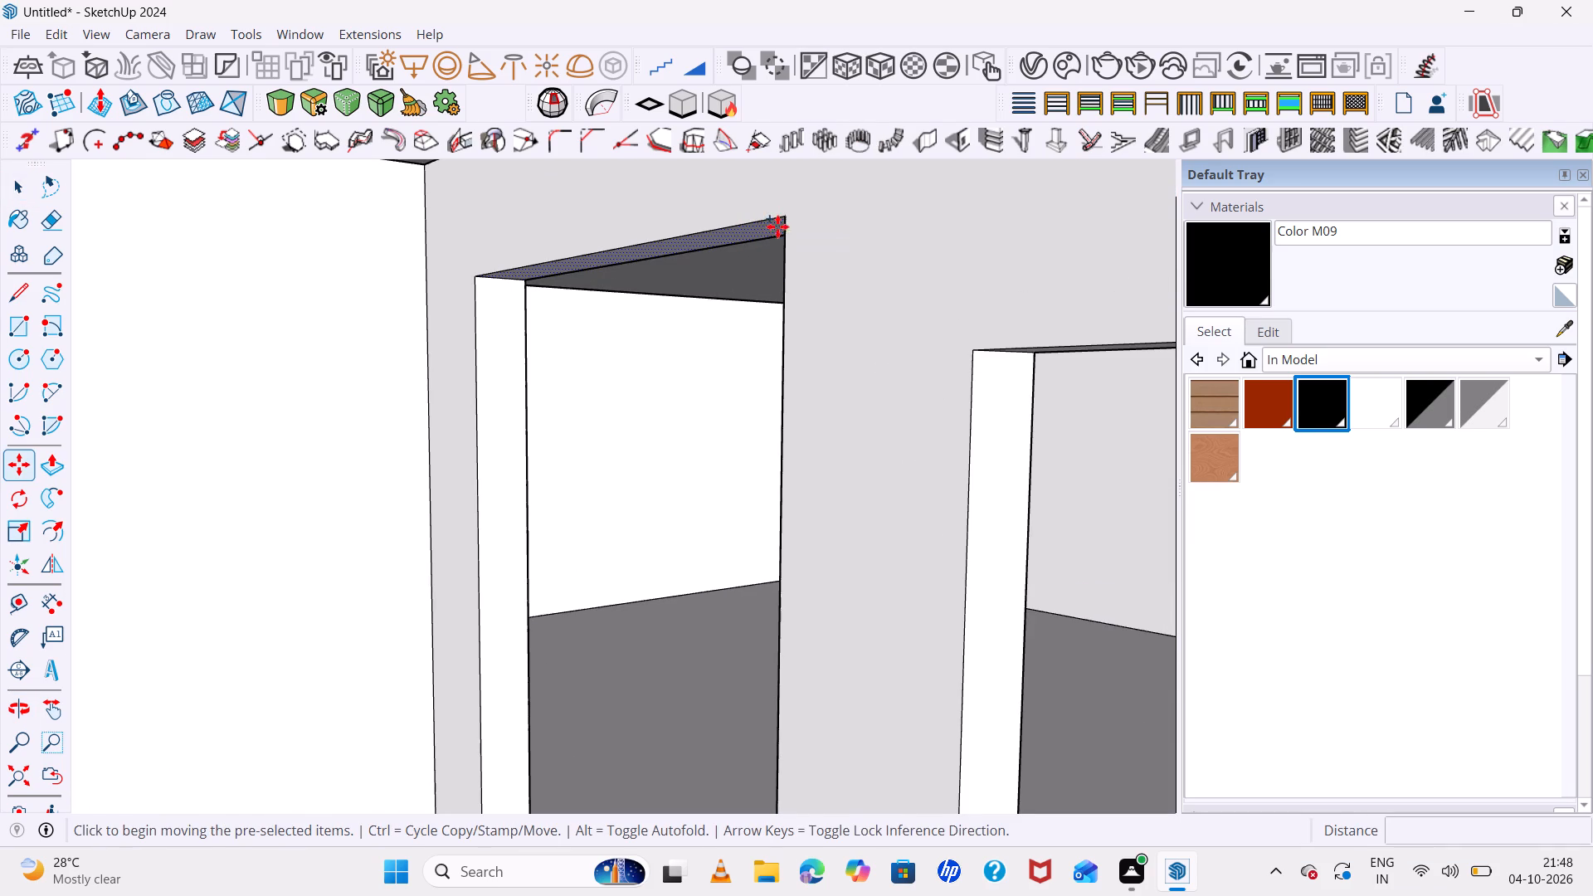
{"action": "scroll", "coordinate": [745, 343], "scroll_direction": "down", "scroll_amount": 5}
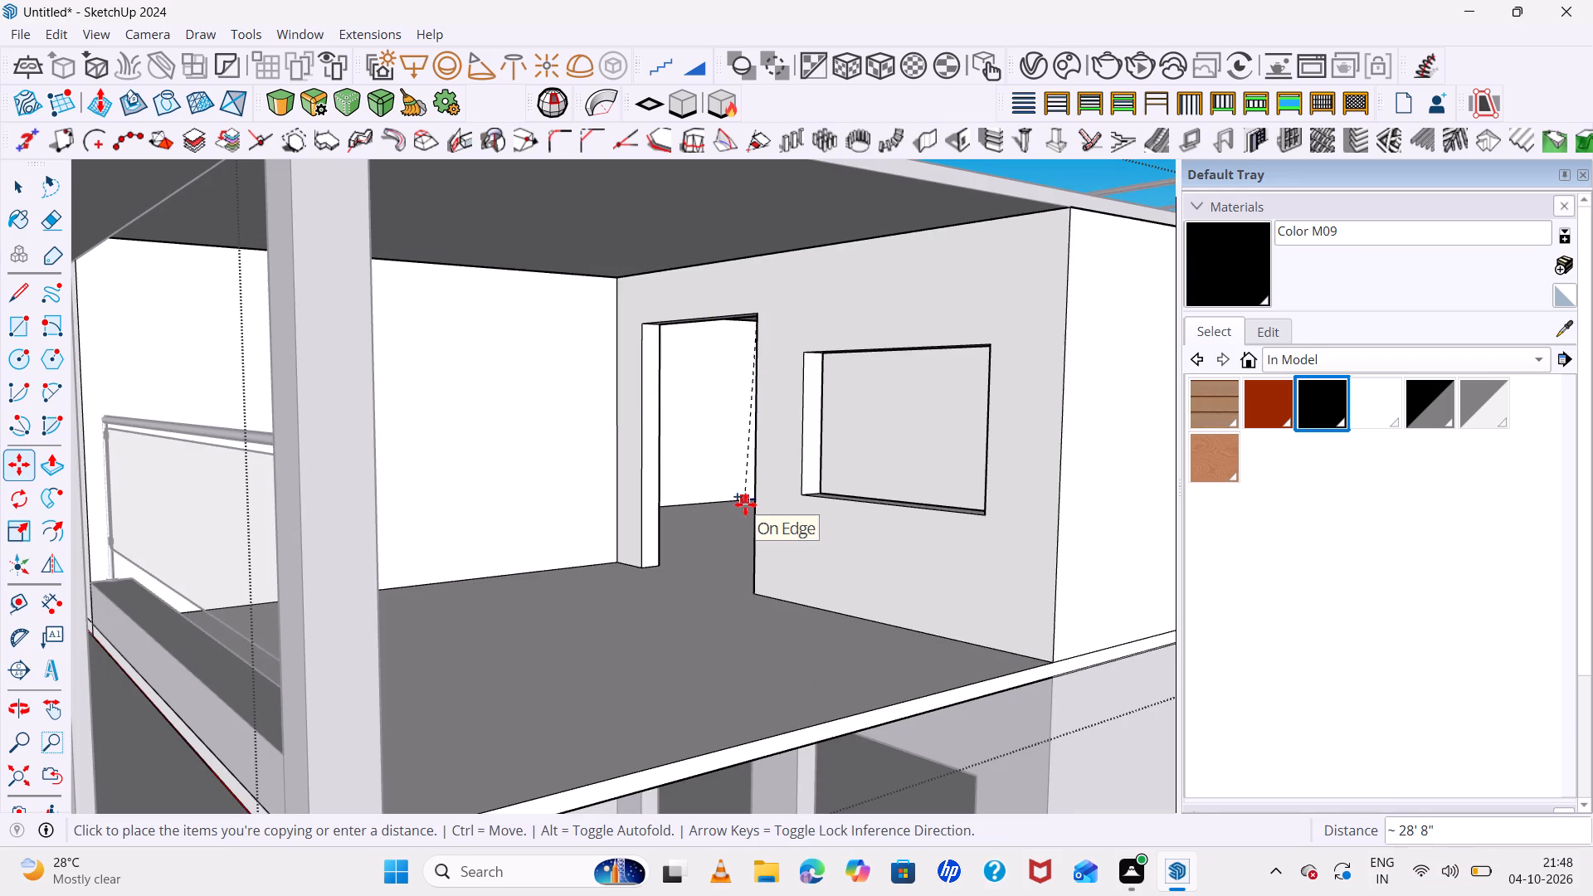
{"action": "key", "text": "Up"}
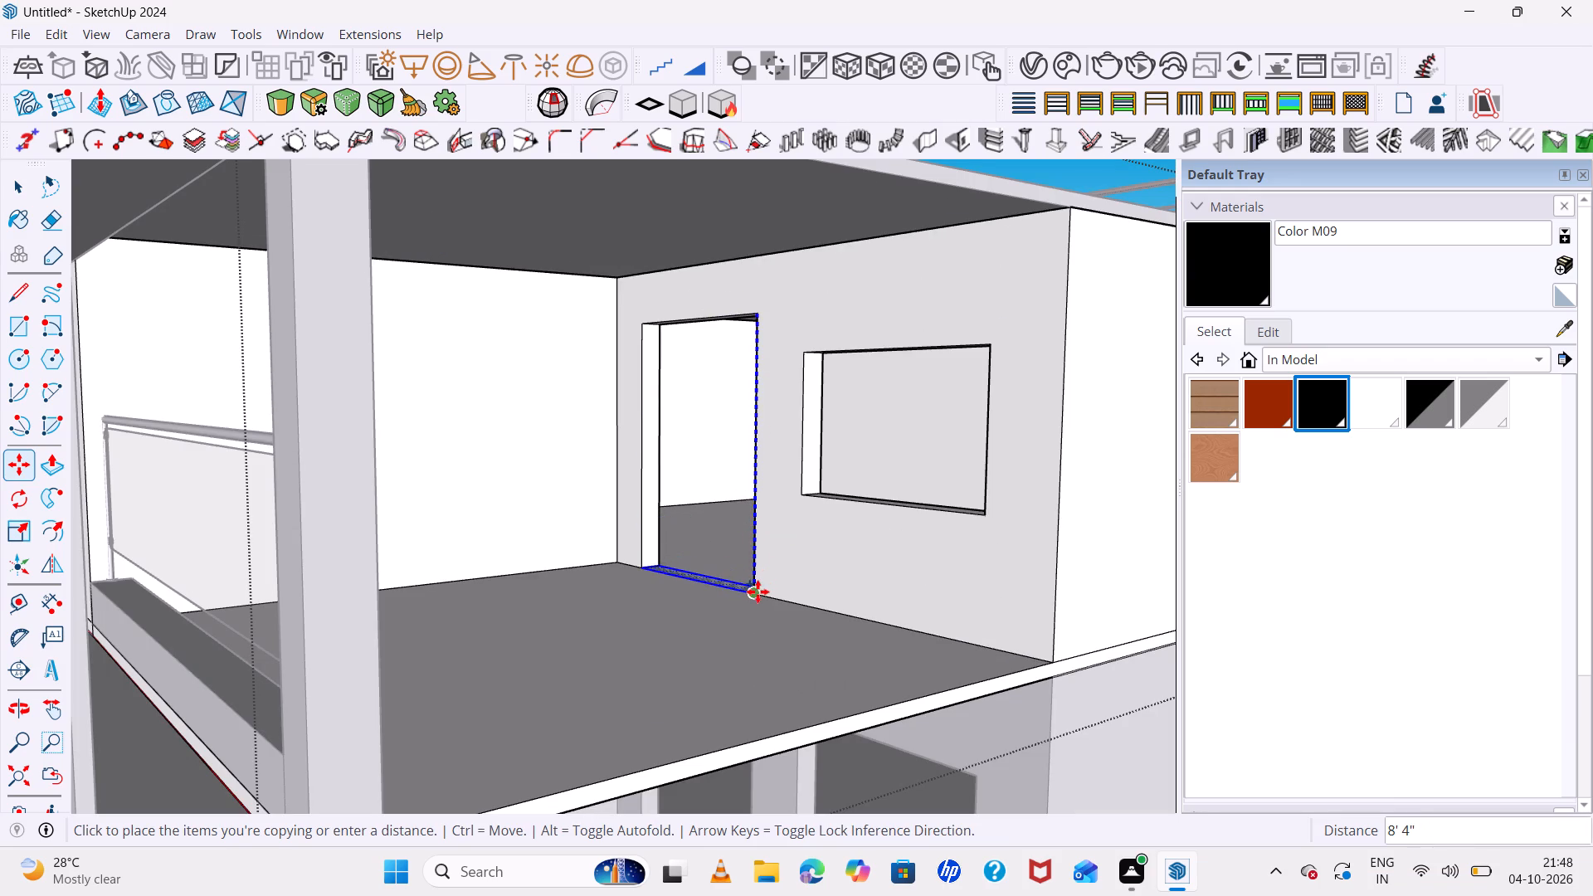
{"action": "left_click", "coordinate": [758, 592]}
Push/Pull the copied face at the base of the balcony door opening upward about 3' 11" to partly fill the opening.
{"action": "middle_click_drag", "start_coordinate": [762, 605], "coordinate": [811, 658]}
{"action": "scroll", "coordinate": [731, 553], "scroll_direction": "up", "scroll_amount": 5}
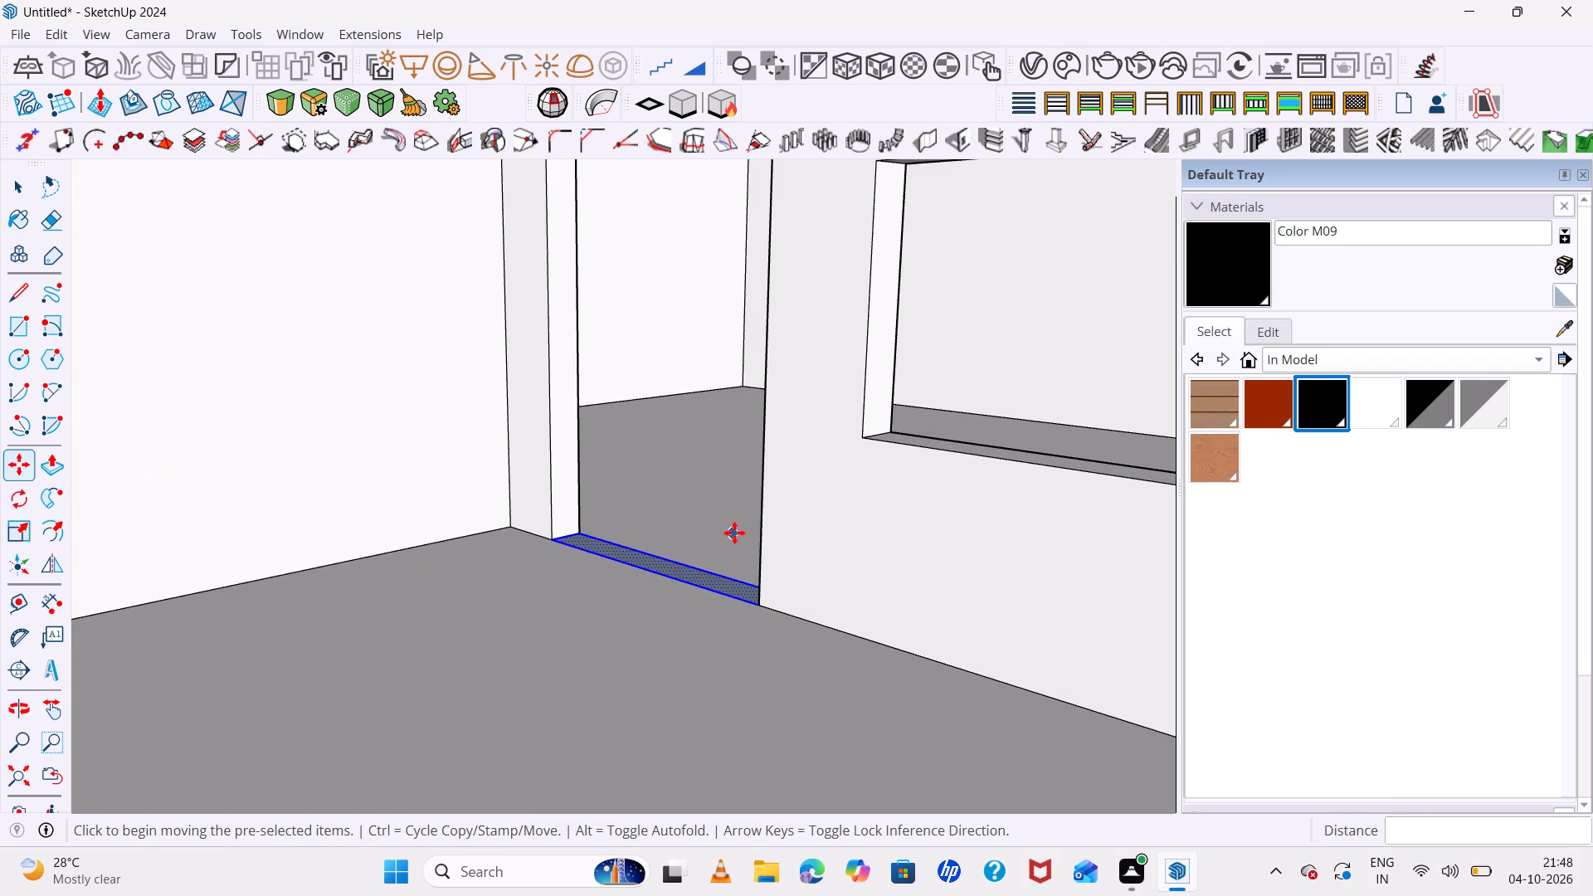
{"action": "key", "text": "p"}
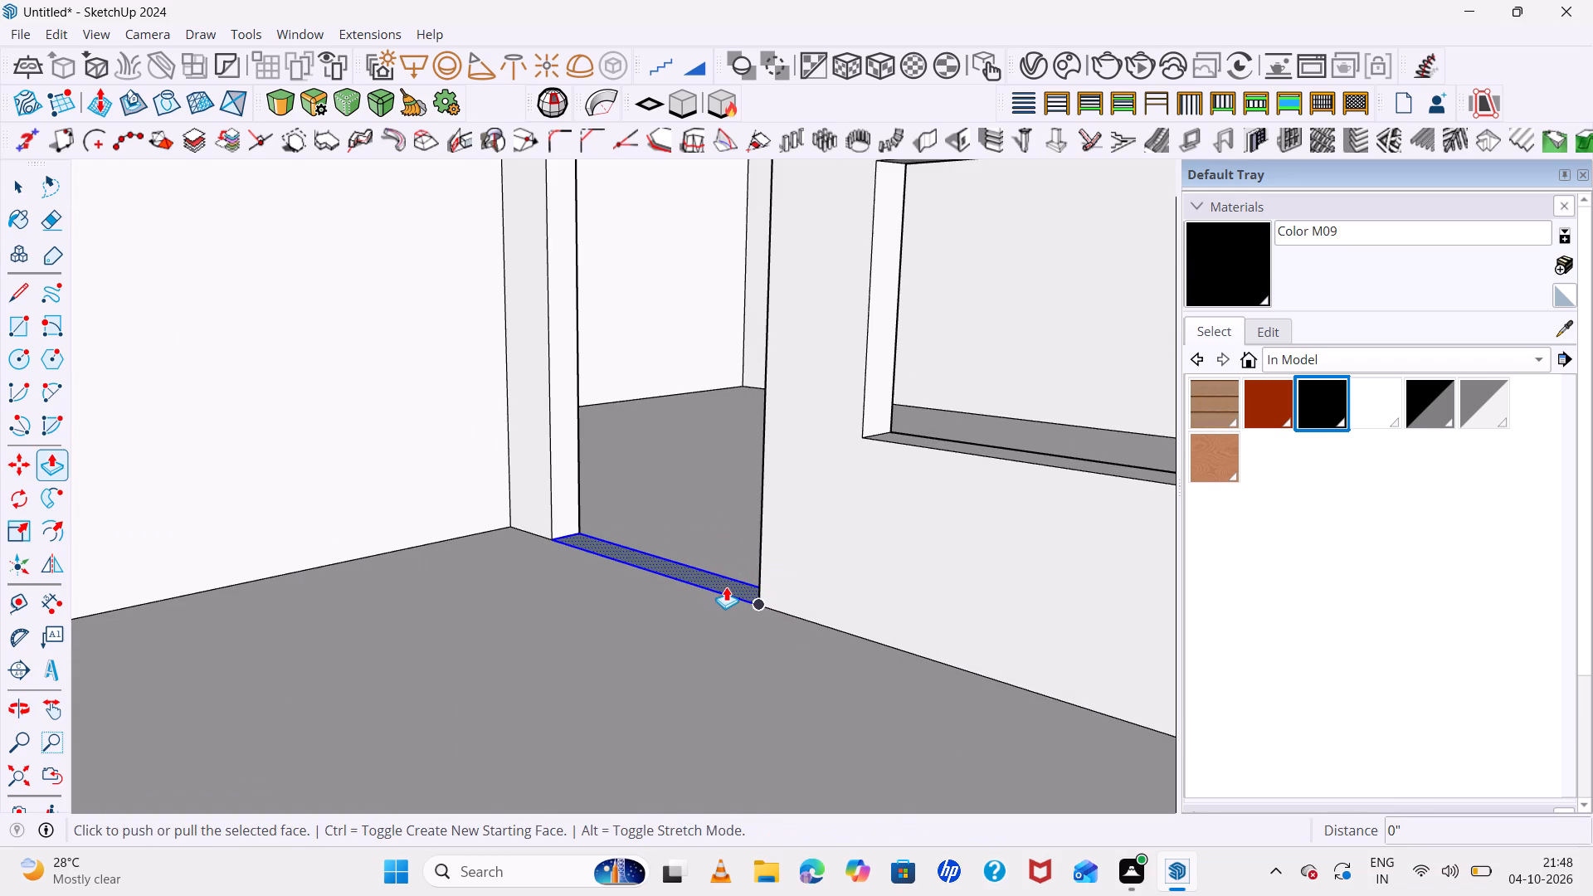
{"action": "left_click", "coordinate": [726, 587]}
{"action": "scroll", "coordinate": [744, 388], "scroll_direction": "down", "scroll_amount": 2}
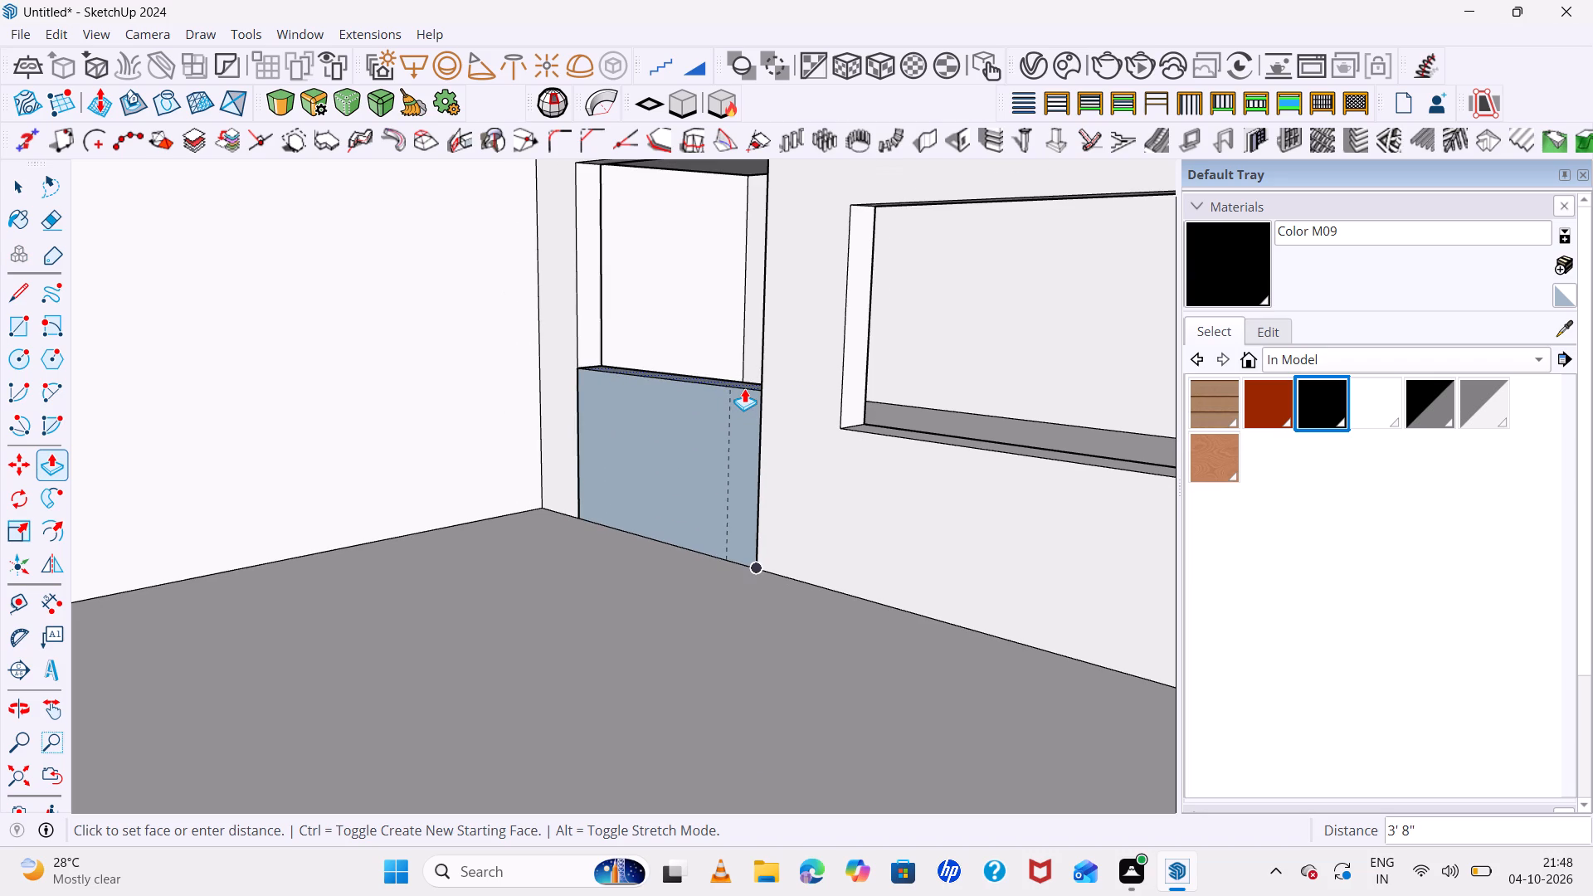
{"action": "left_click", "coordinate": [754, 376]}
{"action": "key", "text": "space"}
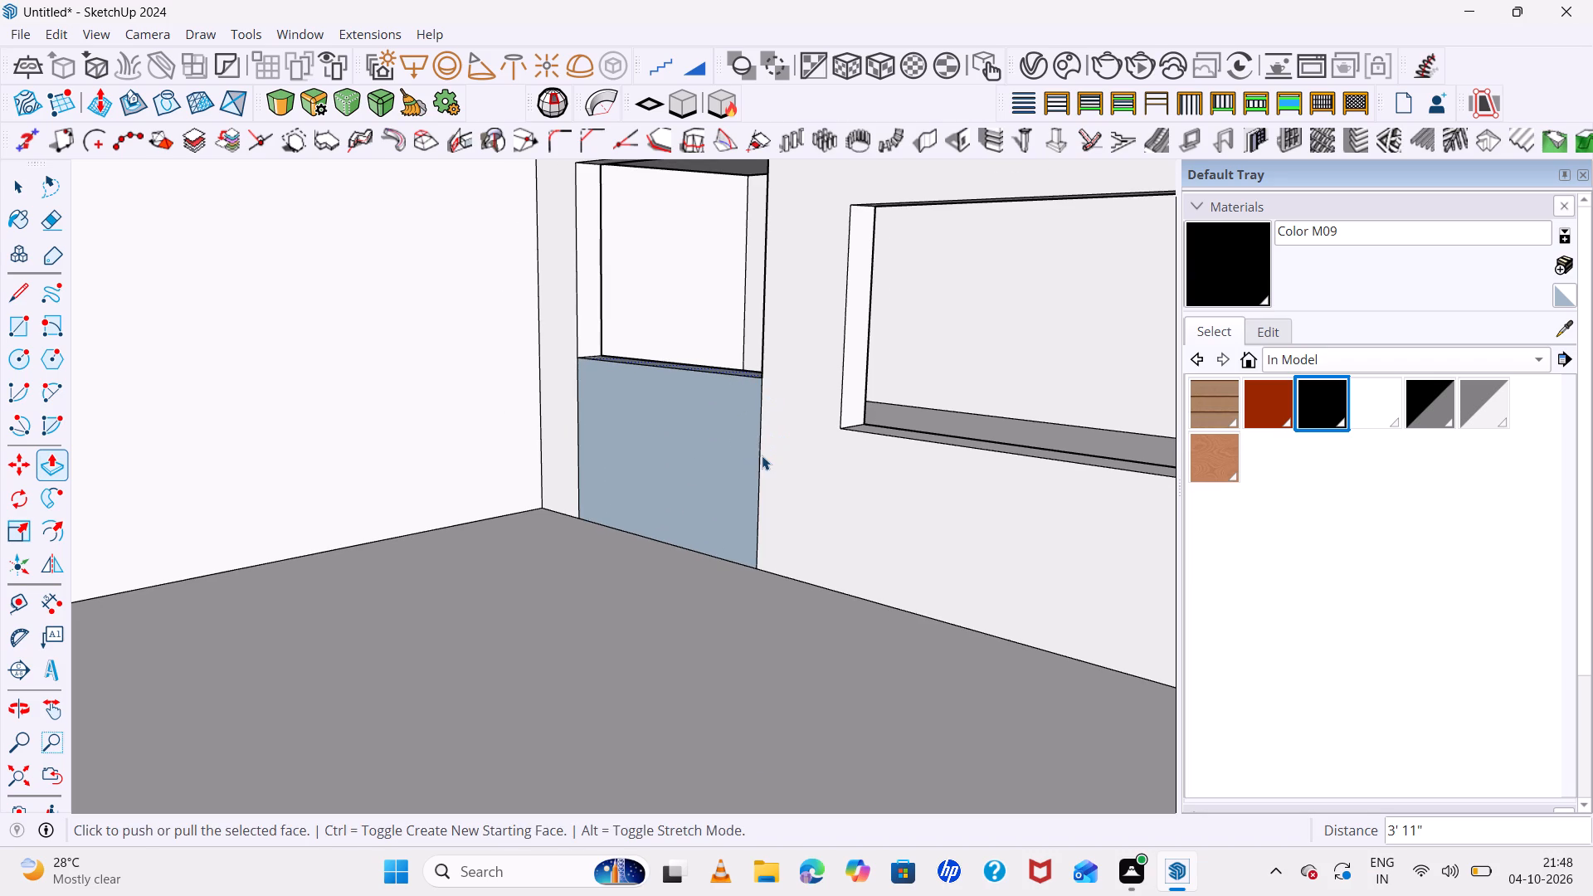
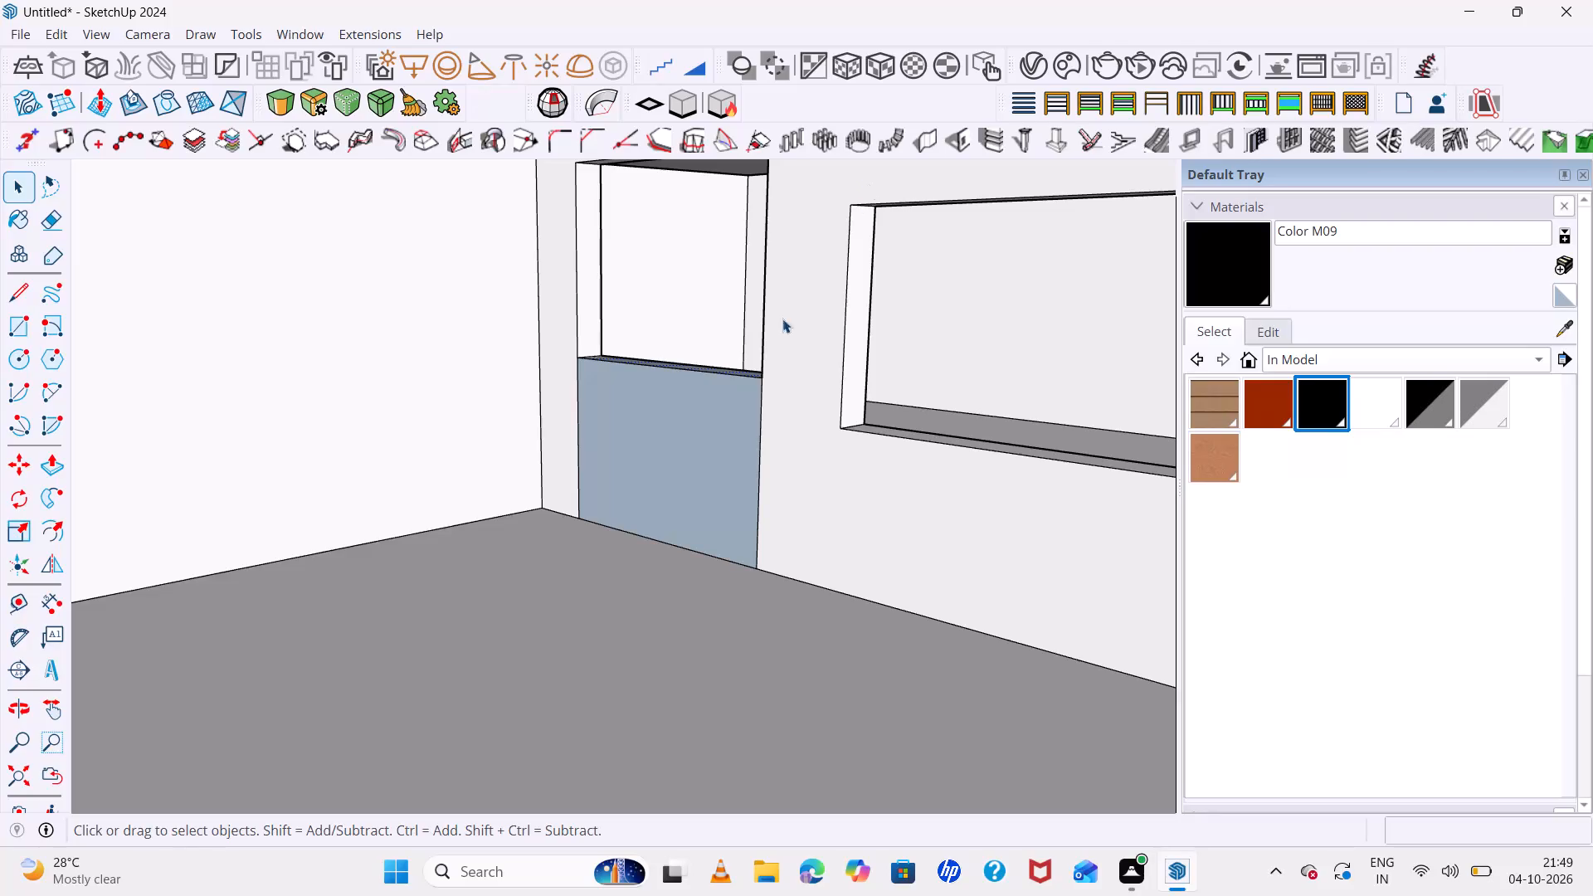
Reverse the front and top faces of the infill in the lower part of the first-floor balcony's former door opening.
{"action": "scroll", "coordinate": [770, 341], "scroll_direction": "down", "scroll_amount": 1}
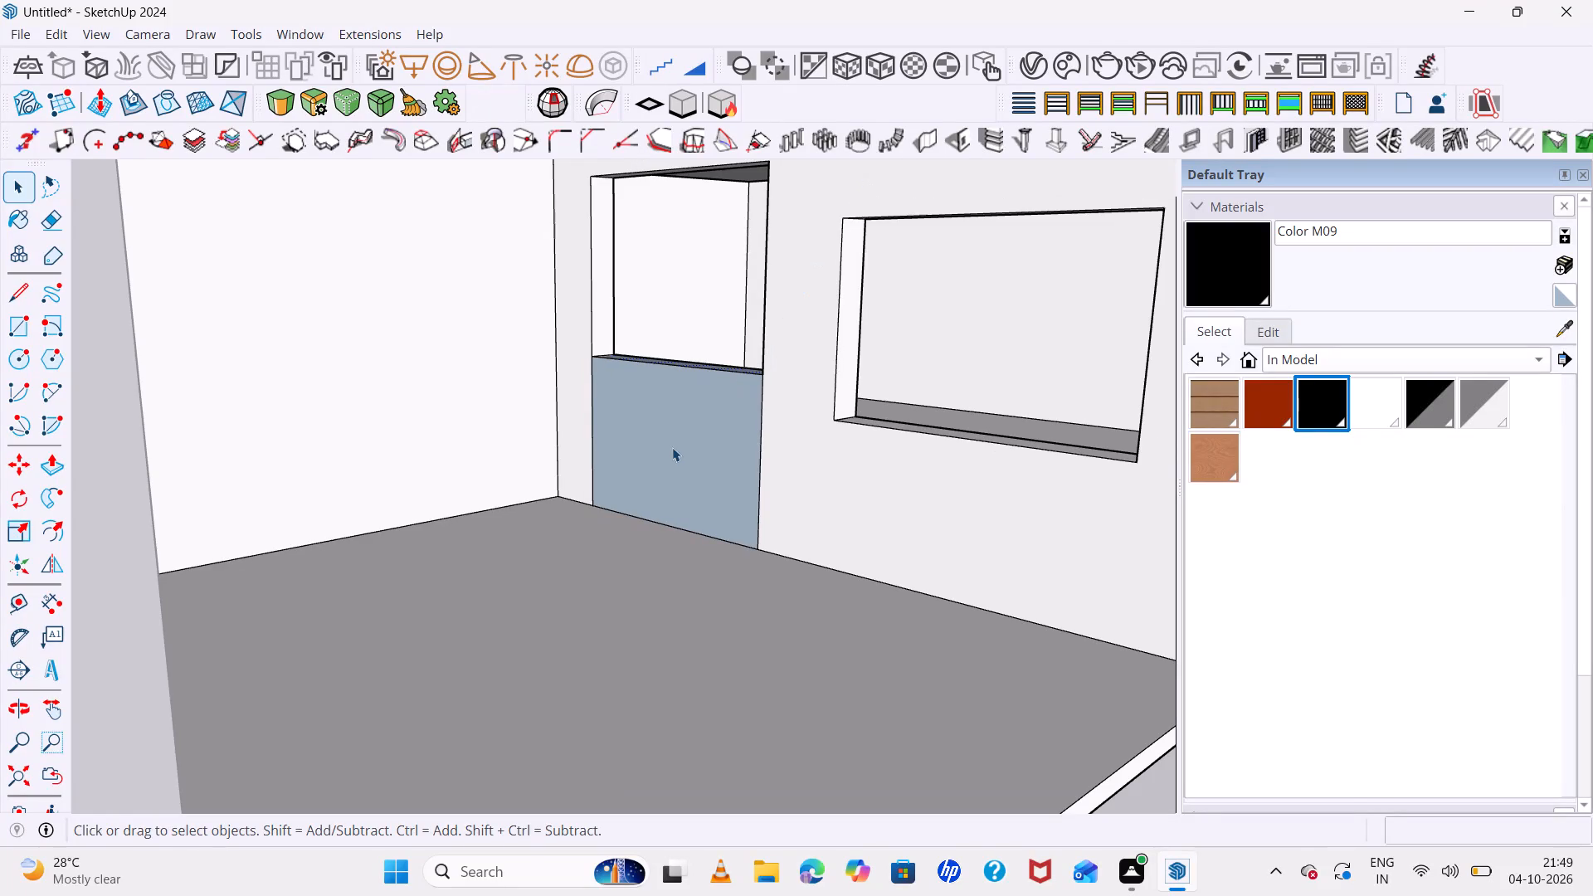
{"action": "key", "text": "space"}
{"action": "left_click", "coordinate": [671, 449]}
{"action": "right_click", "coordinate": [670, 451]}
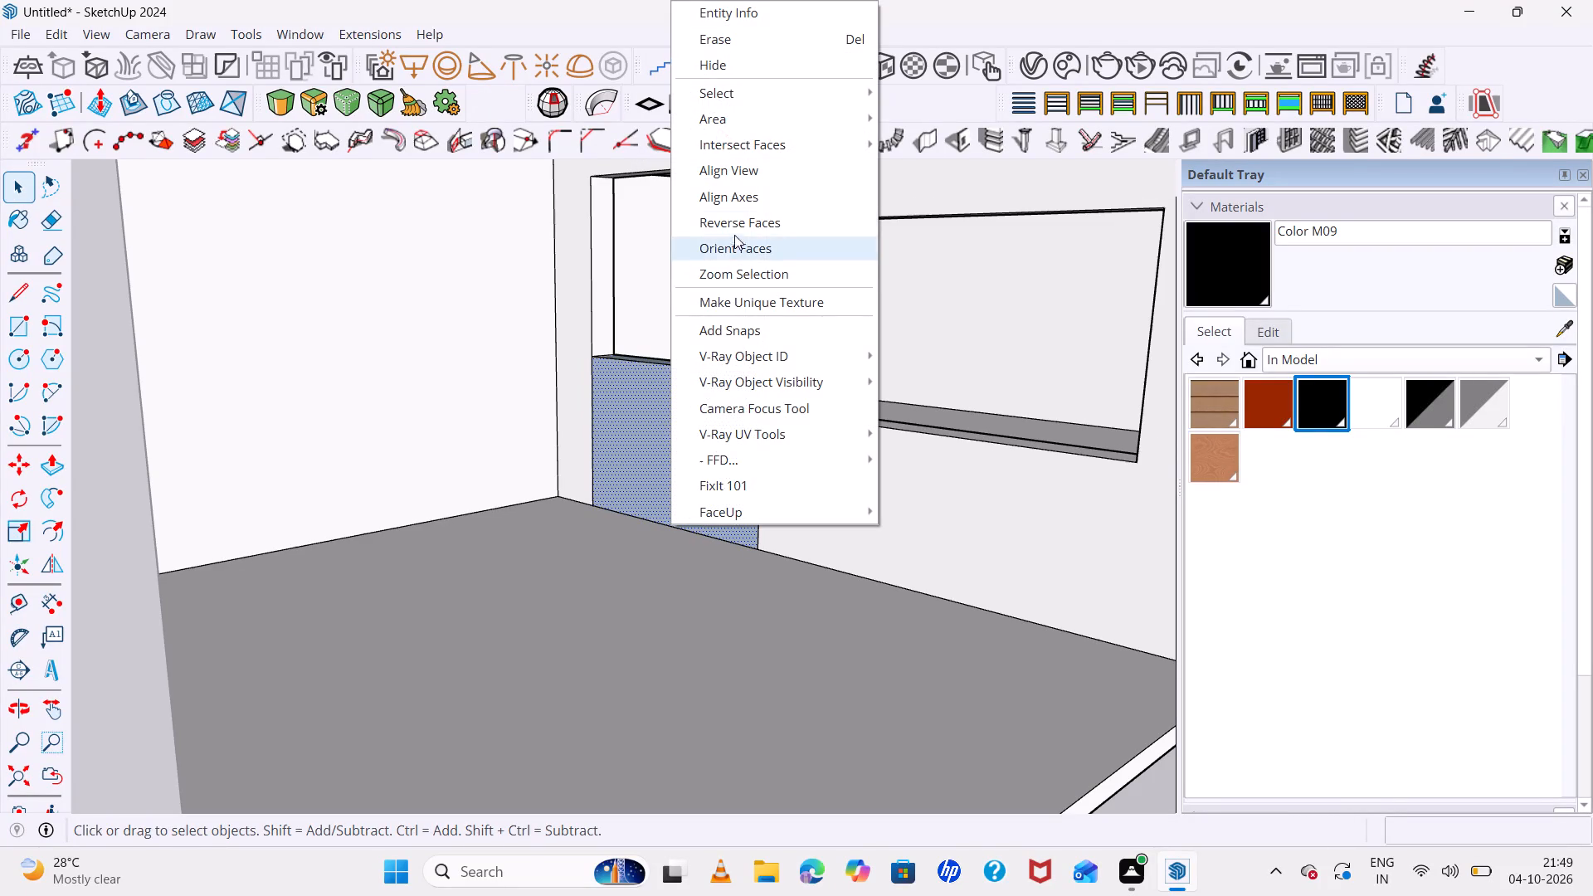
{"action": "left_click", "coordinate": [741, 226]}
{"action": "middle_click_drag", "start_coordinate": [758, 465], "coordinate": [672, 523]}
{"action": "scroll", "coordinate": [802, 430], "scroll_direction": "up", "scroll_amount": 7}
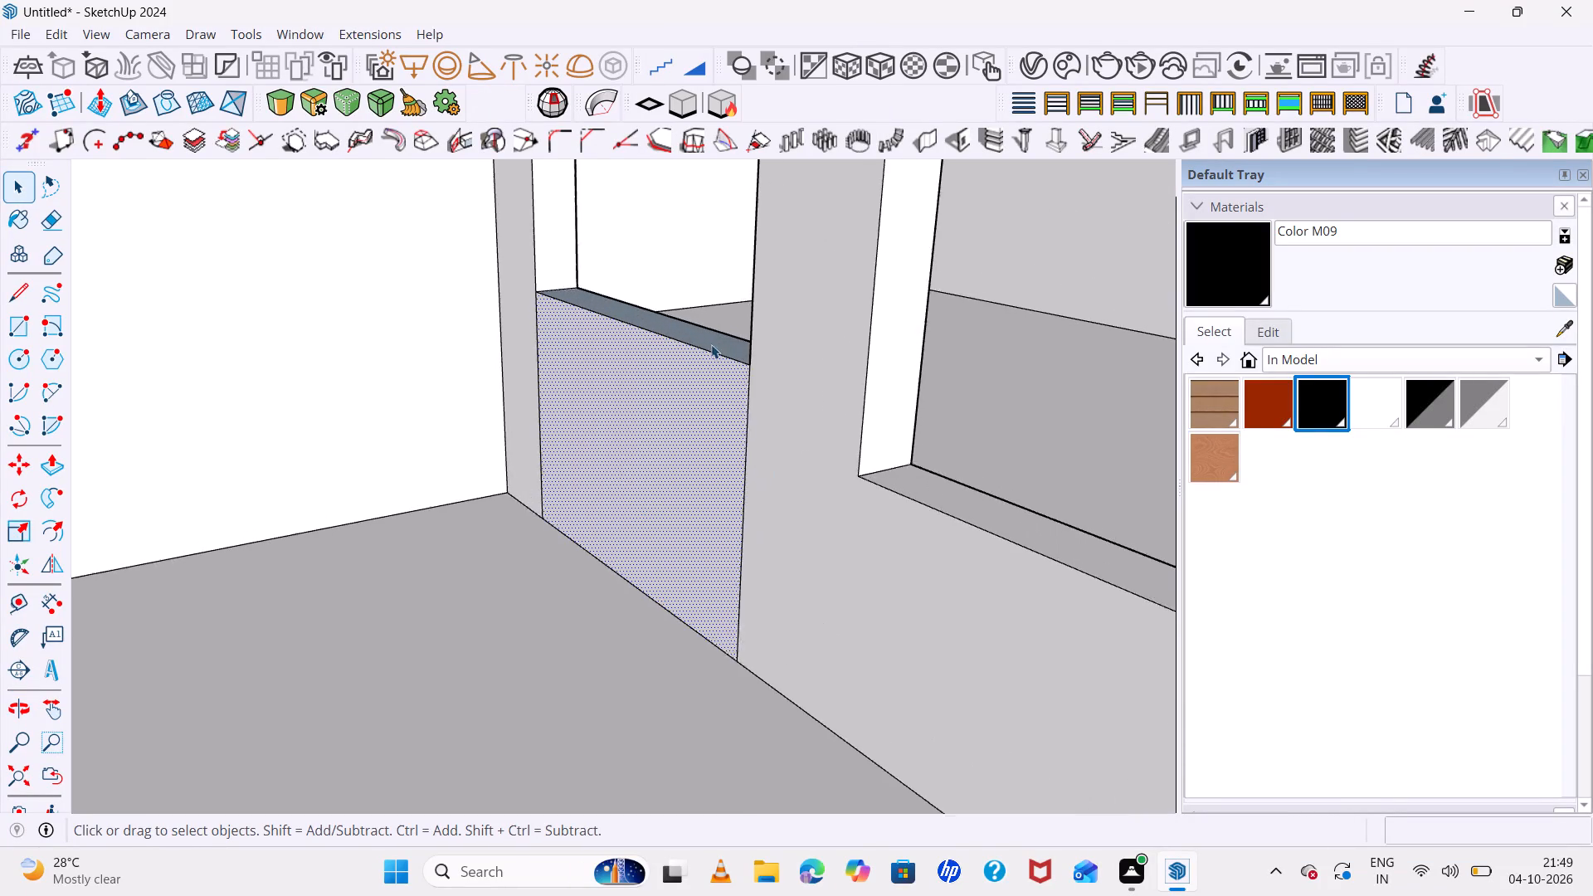
{"action": "scroll", "coordinate": [711, 344], "scroll_direction": "up", "scroll_amount": 3}
{"action": "middle_click_drag", "start_coordinate": [760, 411], "coordinate": [835, 453]}
{"action": "left_click", "coordinate": [692, 335]}
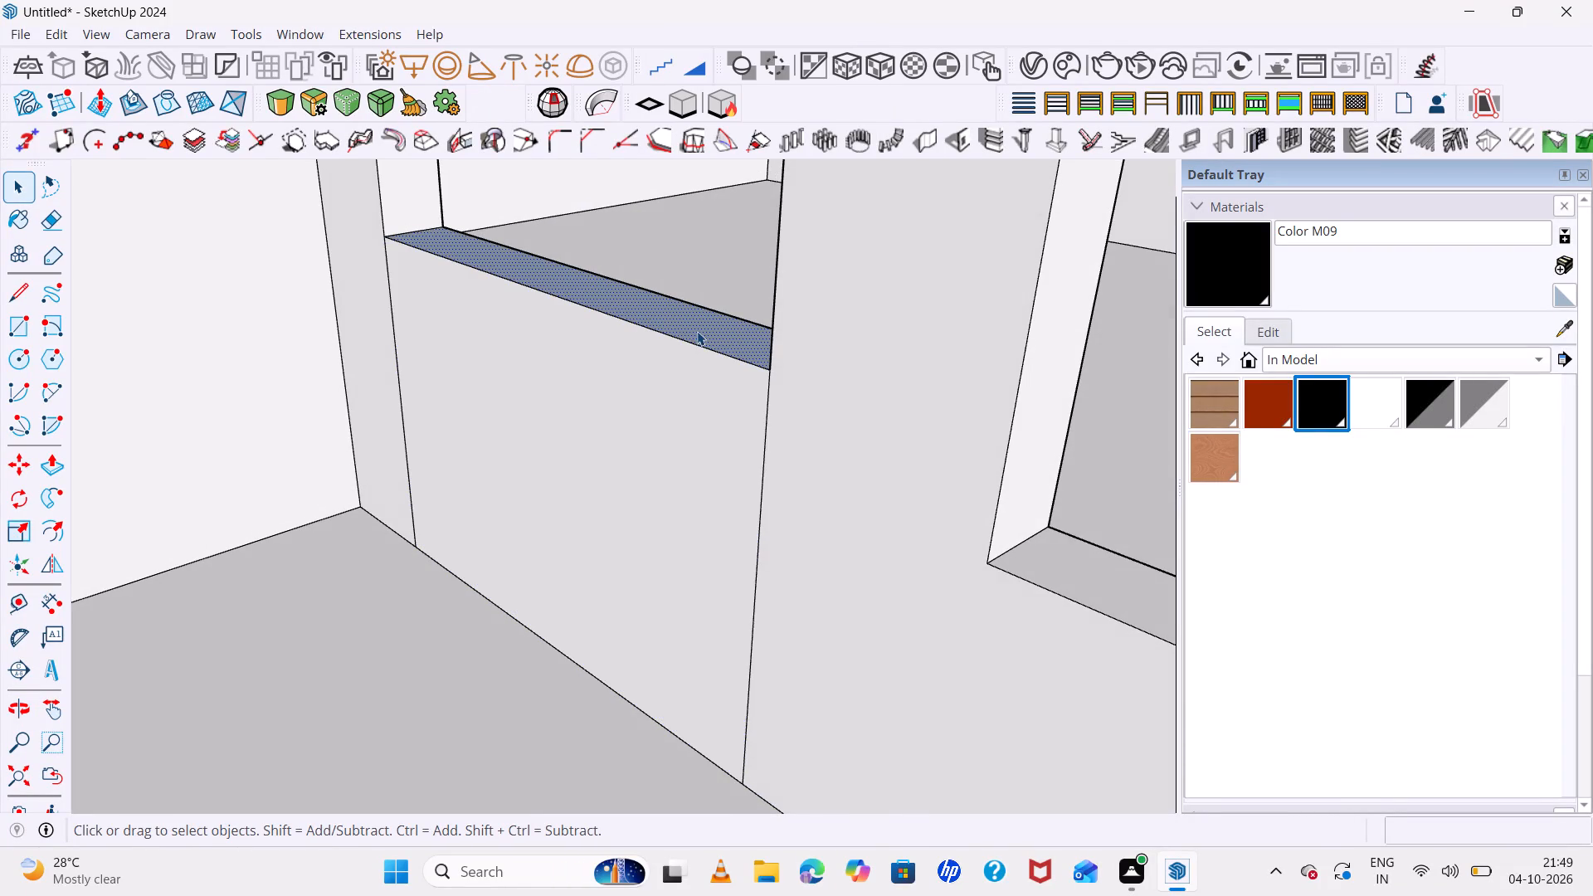
{"action": "right_click", "coordinate": [697, 331]}
{"action": "left_click", "coordinate": [809, 559]}
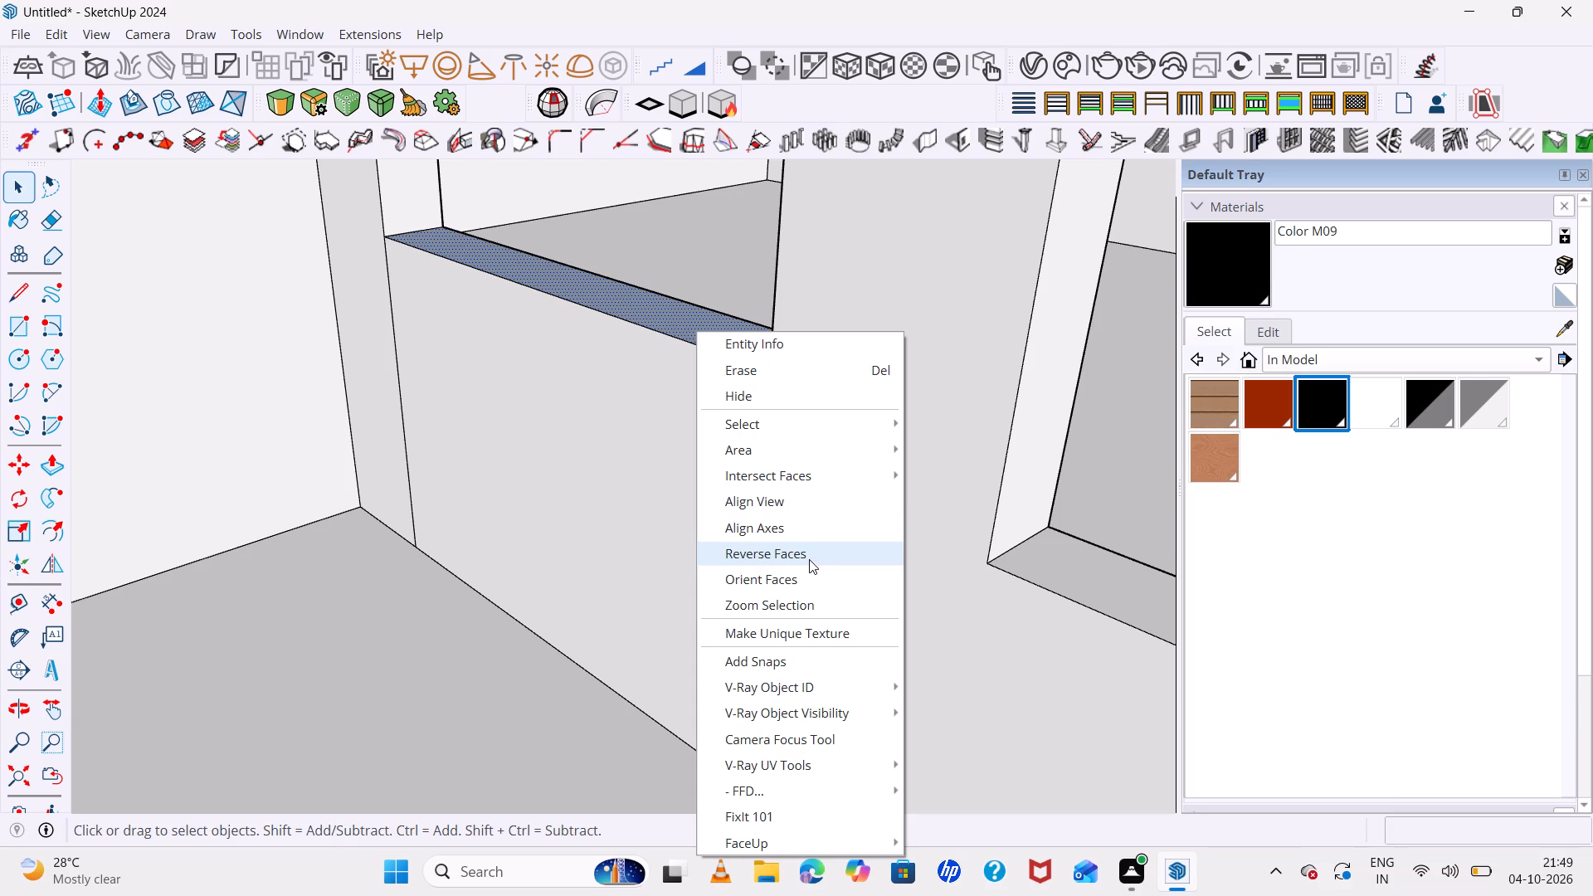
Delete the two vertical seam edges between the door infill and the surrounding balcony back wall.
{"action": "middle_click_drag", "start_coordinate": [916, 592], "coordinate": [1060, 552]}
{"action": "left_click", "coordinate": [735, 536]}
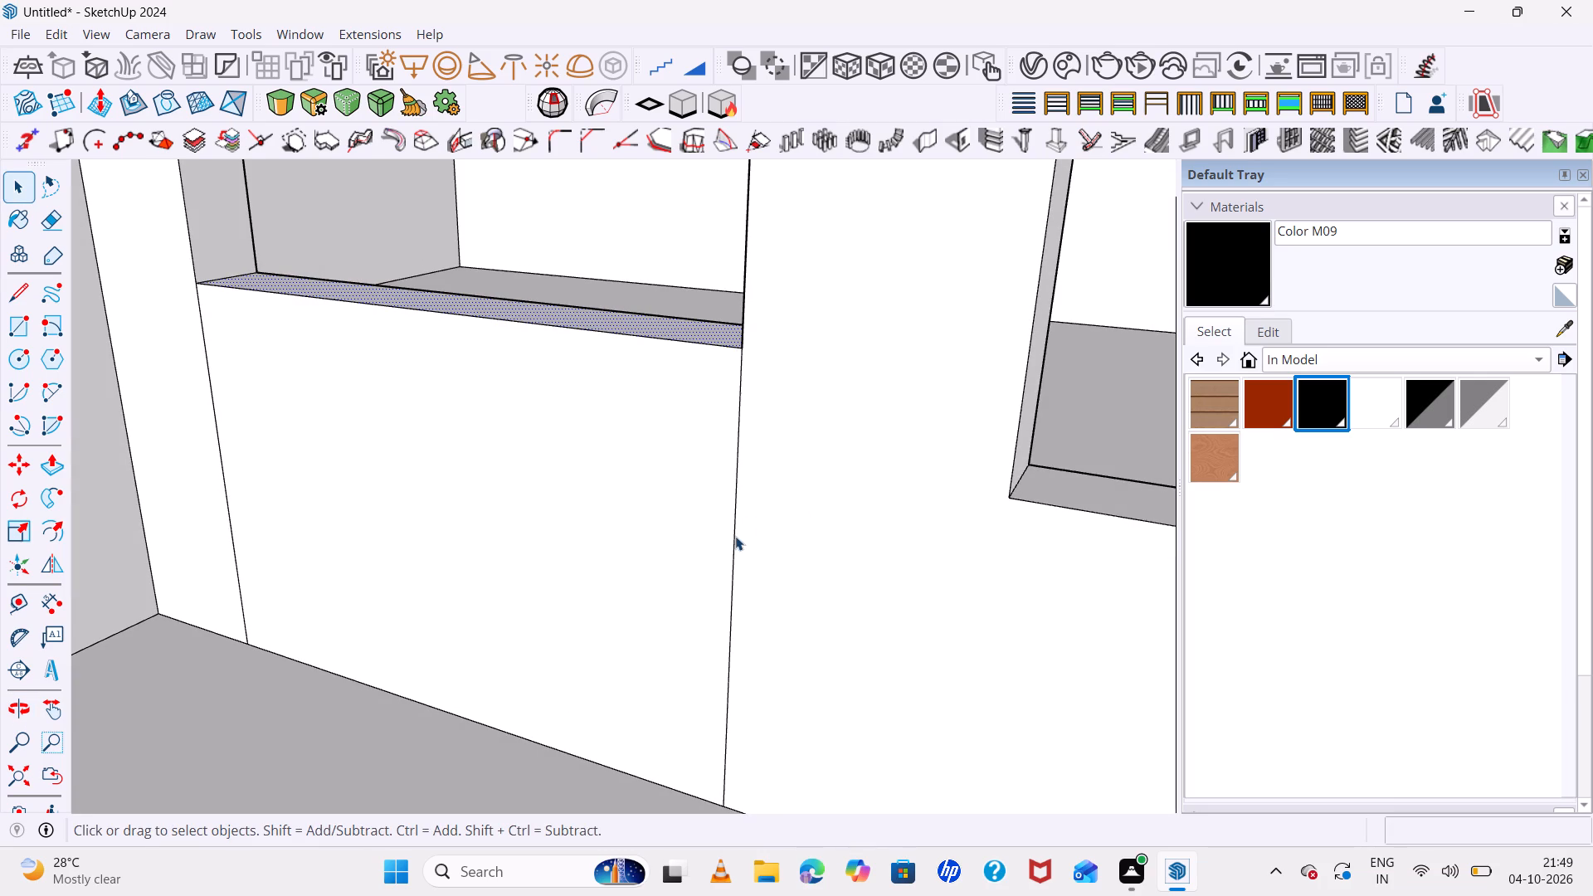
{"action": "key", "text": "Delete"}
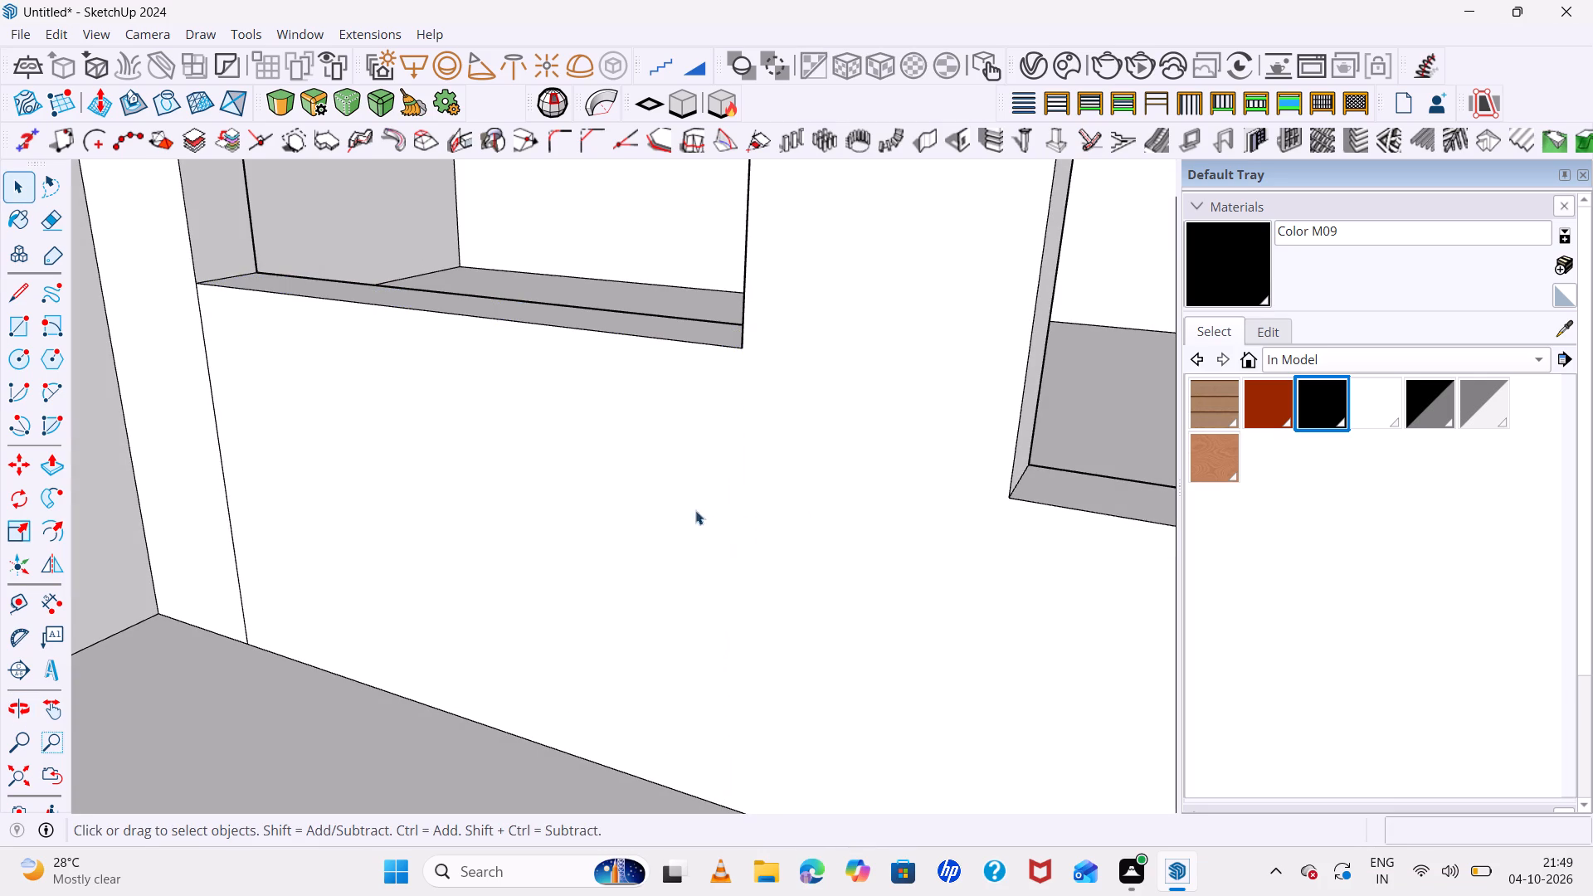
{"action": "double_click", "coordinate": [226, 494]}
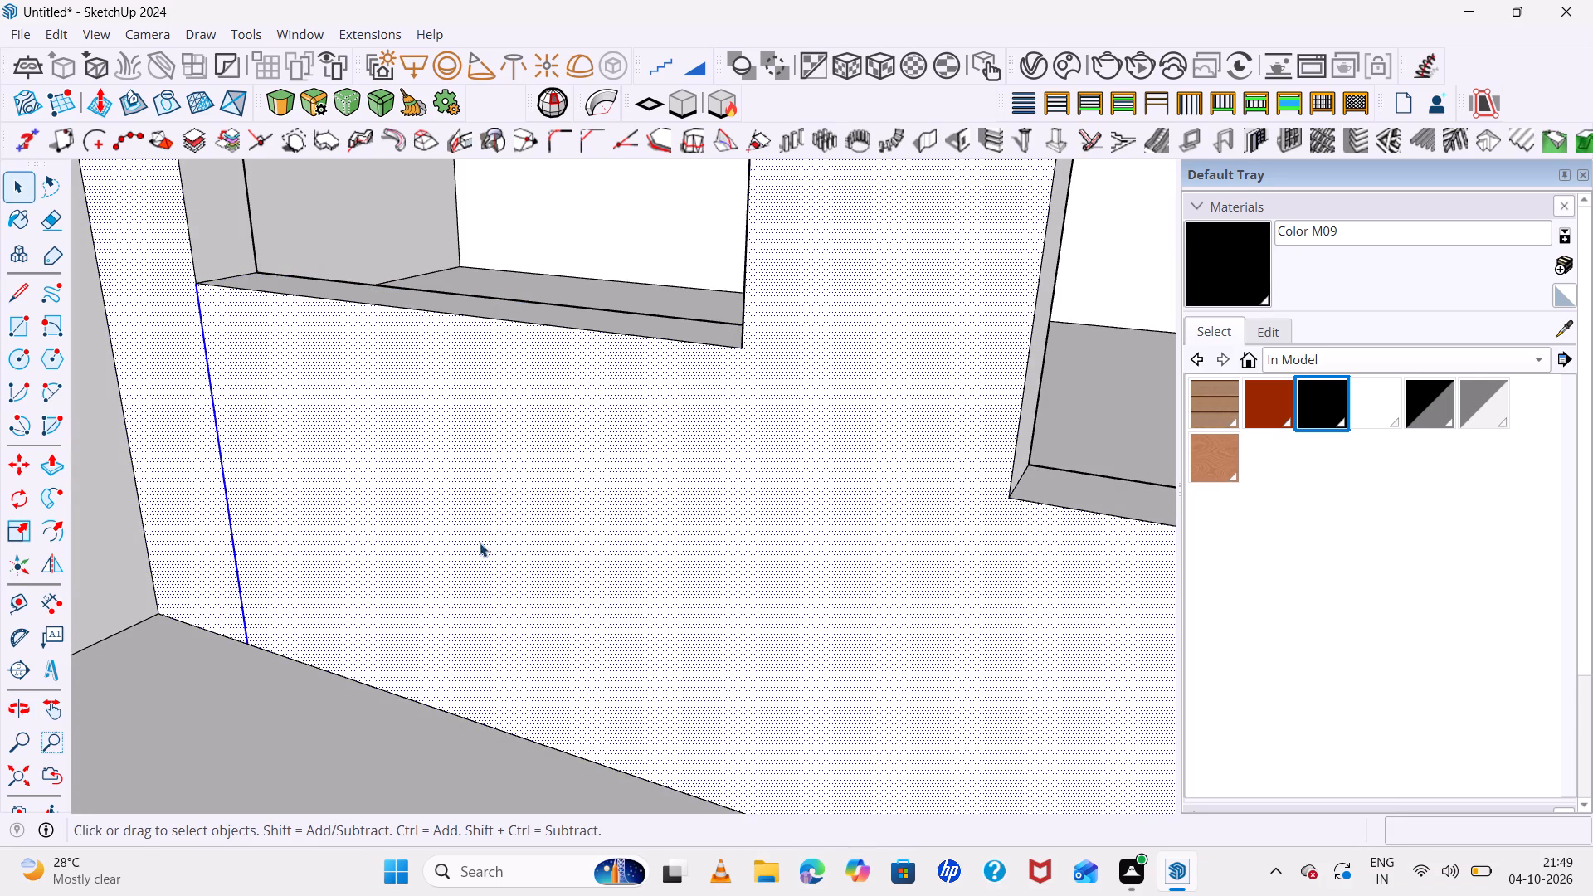
{"action": "left_click", "coordinate": [201, 727]}
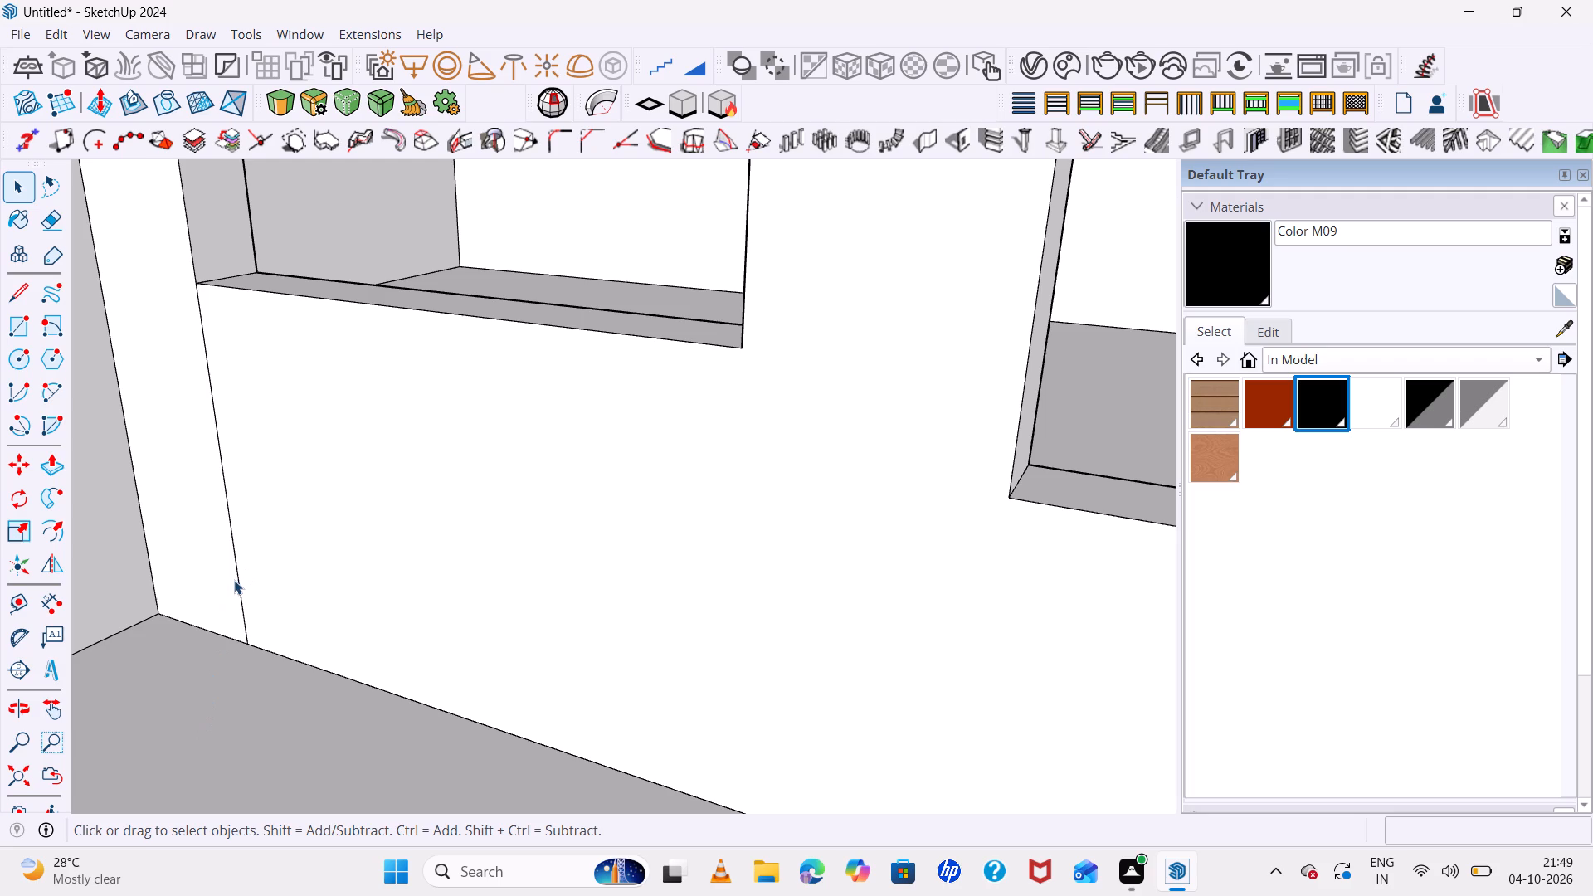
{"action": "left_click", "coordinate": [239, 577]}
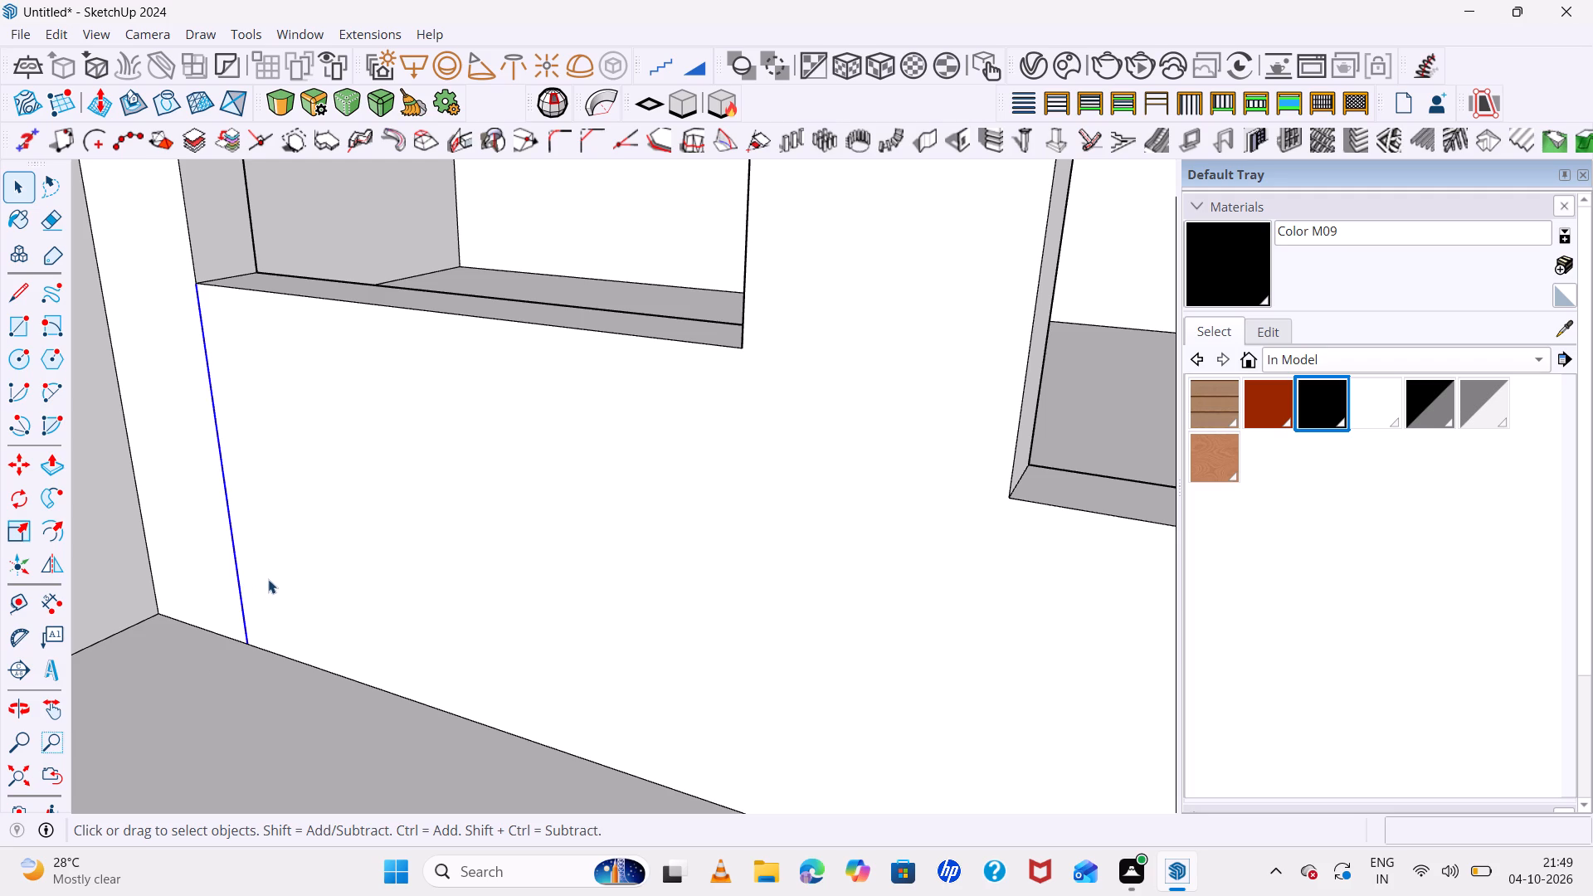
{"action": "key", "text": "Delete"}
Push/Pull the side jamb of the wider balcony window, nearest the filled opening, 11" inward to narrow it.
{"action": "scroll", "coordinate": [292, 538], "scroll_direction": "down", "scroll_amount": 13}
{"action": "middle_click_drag", "start_coordinate": [600, 614], "coordinate": [772, 494]}
{"action": "scroll", "coordinate": [677, 335], "scroll_direction": "up", "scroll_amount": 5}
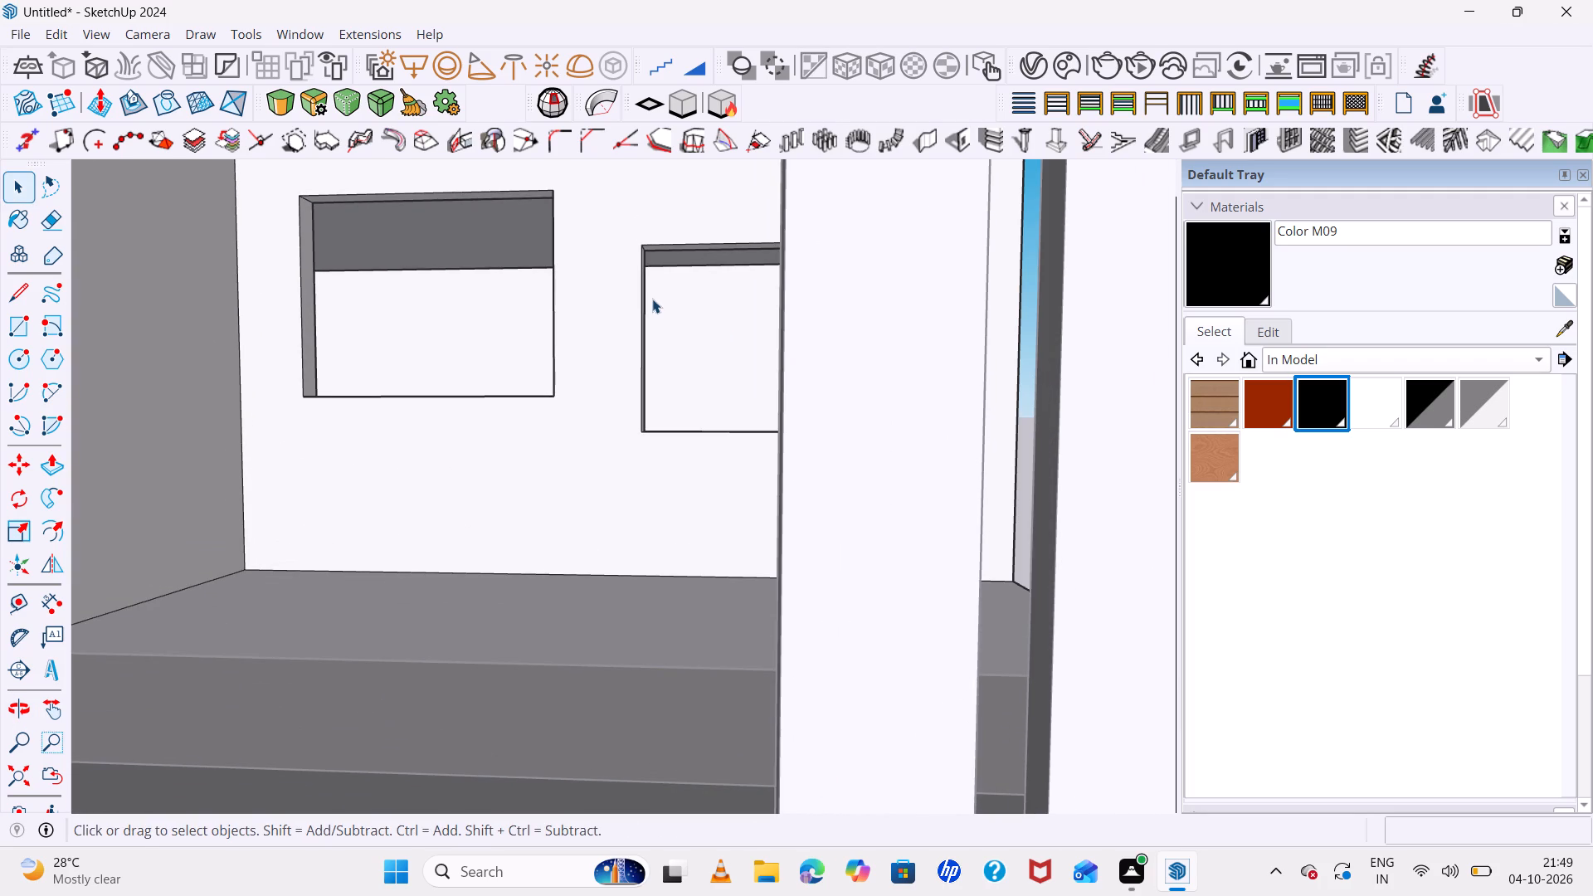
{"action": "scroll", "coordinate": [645, 300], "scroll_direction": "down", "scroll_amount": 5}
{"action": "middle_click_drag", "start_coordinate": [752, 374], "coordinate": [859, 443]}
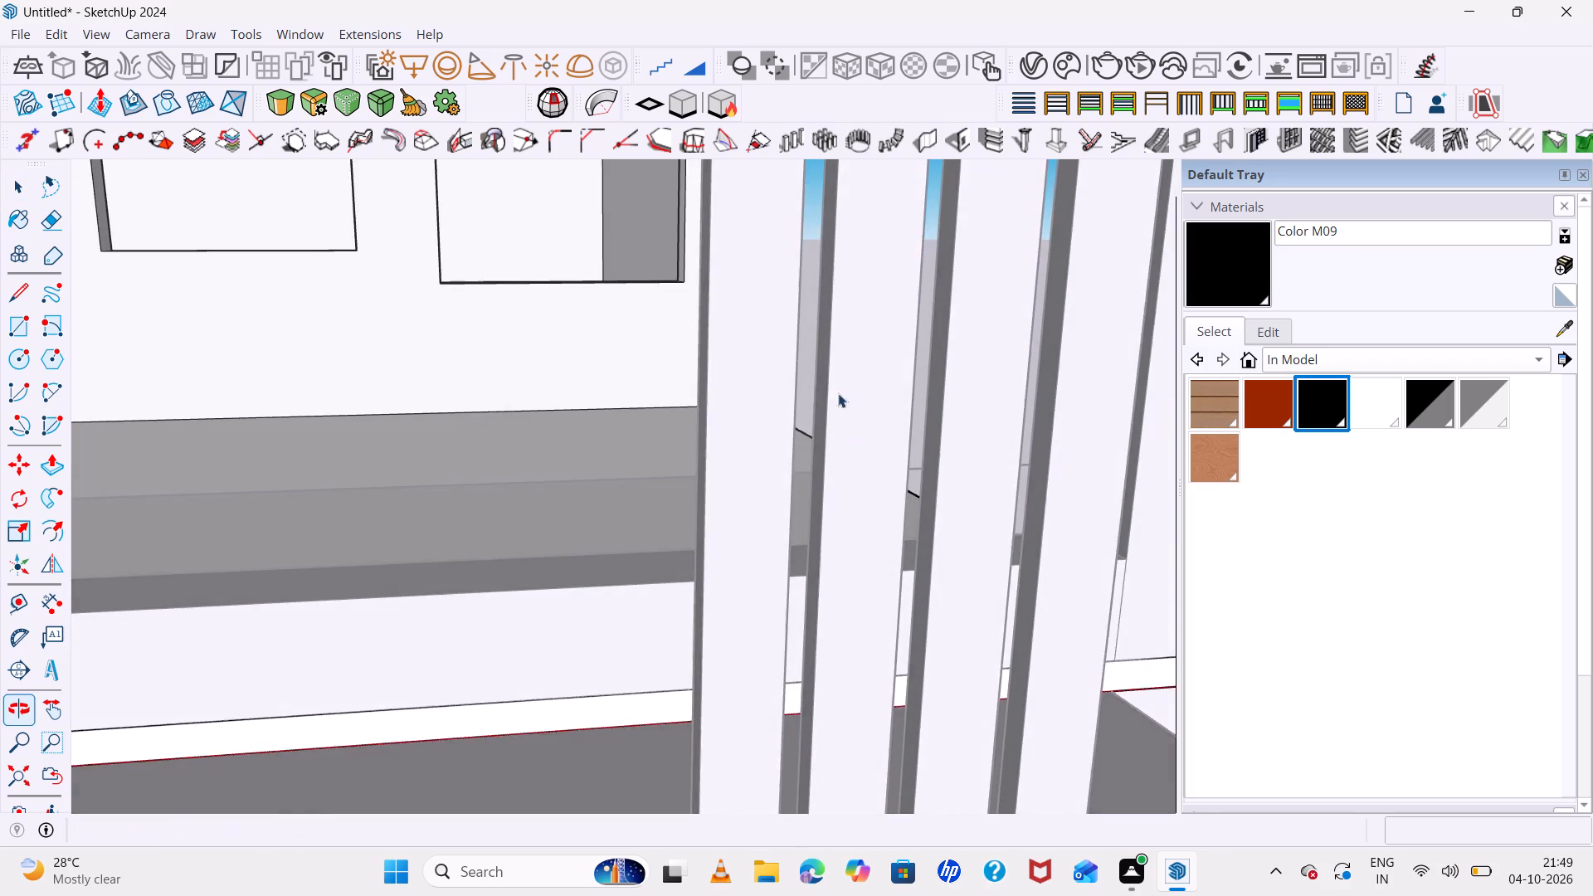
{"action": "scroll", "coordinate": [765, 338], "scroll_direction": "down", "scroll_amount": 20}
{"action": "middle_click_drag", "start_coordinate": [896, 279], "coordinate": [476, 236]}
{"action": "scroll", "coordinate": [824, 236], "scroll_direction": "up", "scroll_amount": 11}
{"action": "scroll", "coordinate": [871, 310], "scroll_direction": "up", "scroll_amount": 1}
{"action": "scroll", "coordinate": [893, 233], "scroll_direction": "down", "scroll_amount": 6}
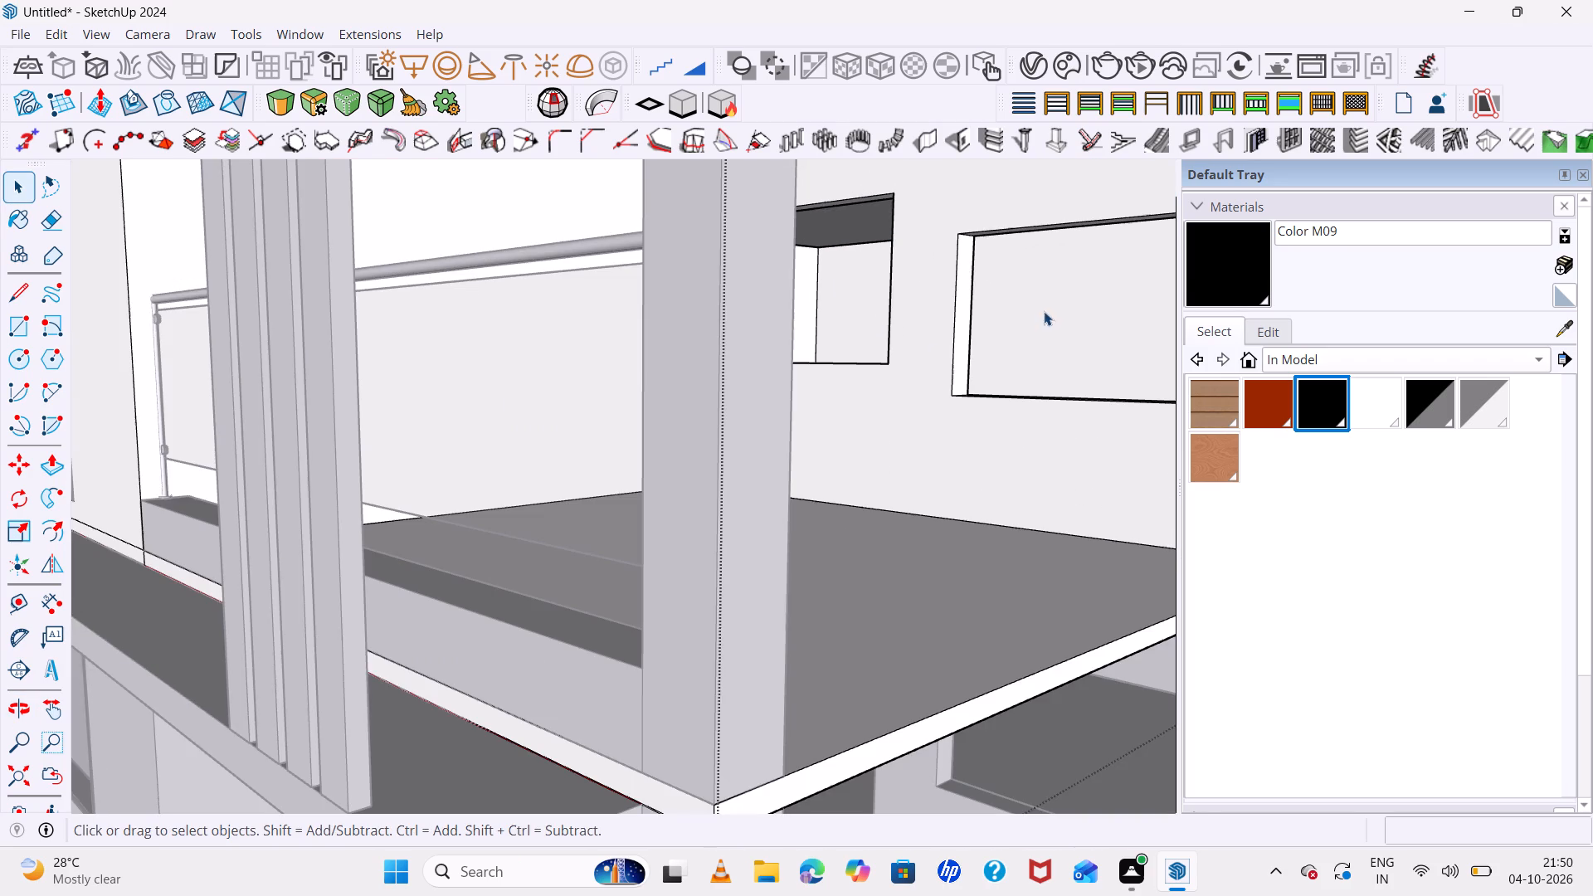
{"action": "left_click", "coordinate": [962, 320]}
{"action": "key", "text": "p"}
{"action": "left_click", "coordinate": [959, 320]}
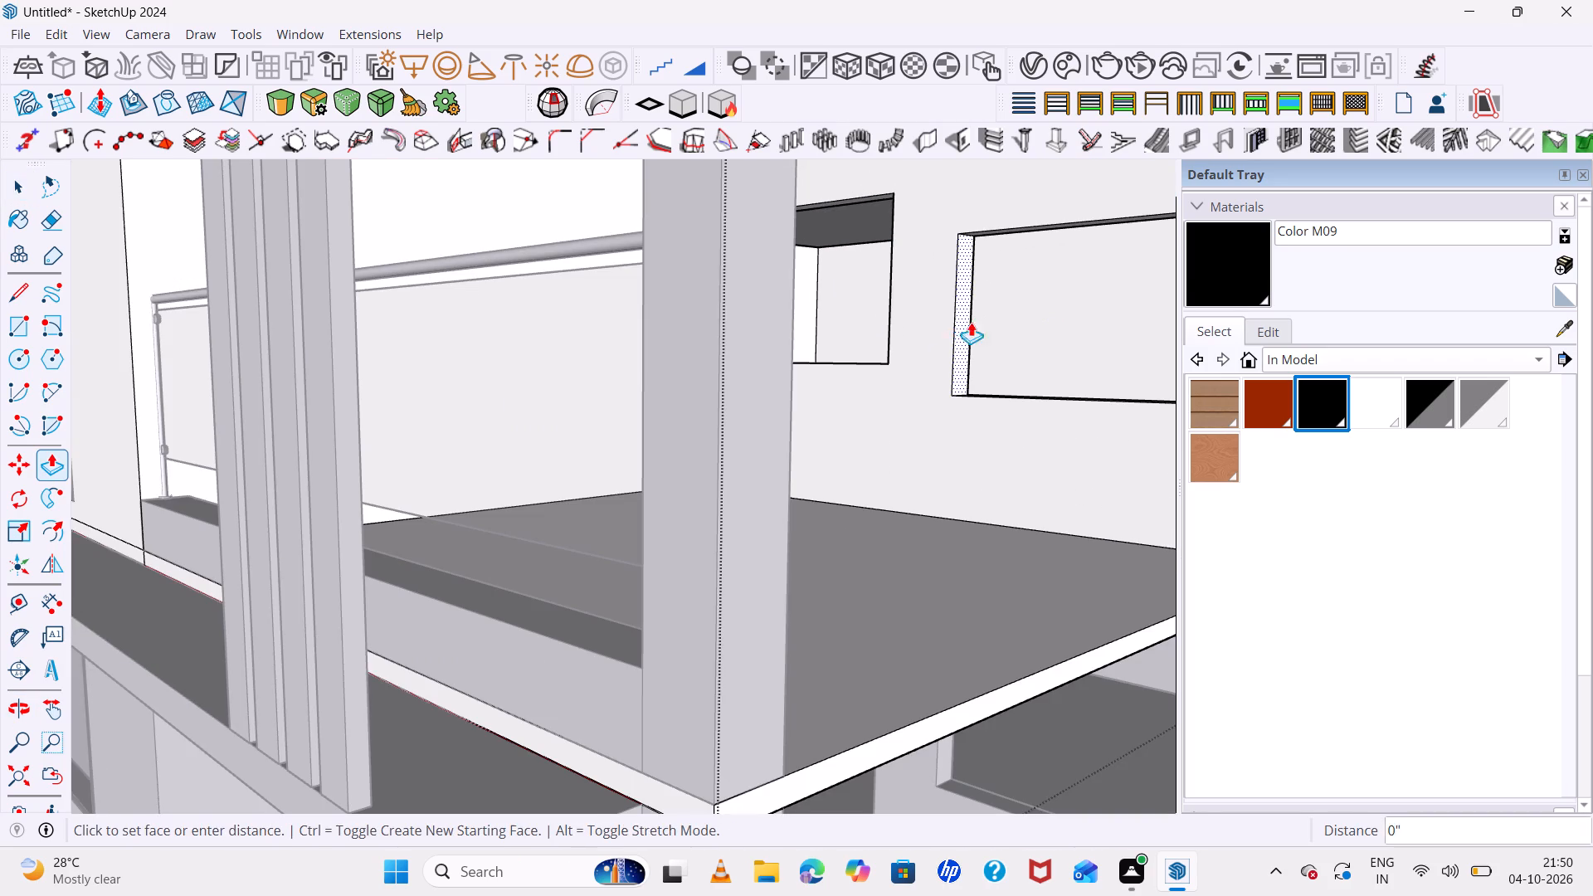
{"action": "scroll", "coordinate": [1054, 345], "scroll_direction": "down", "scroll_amount": 5}
{"action": "left_click", "coordinate": [1015, 329]}
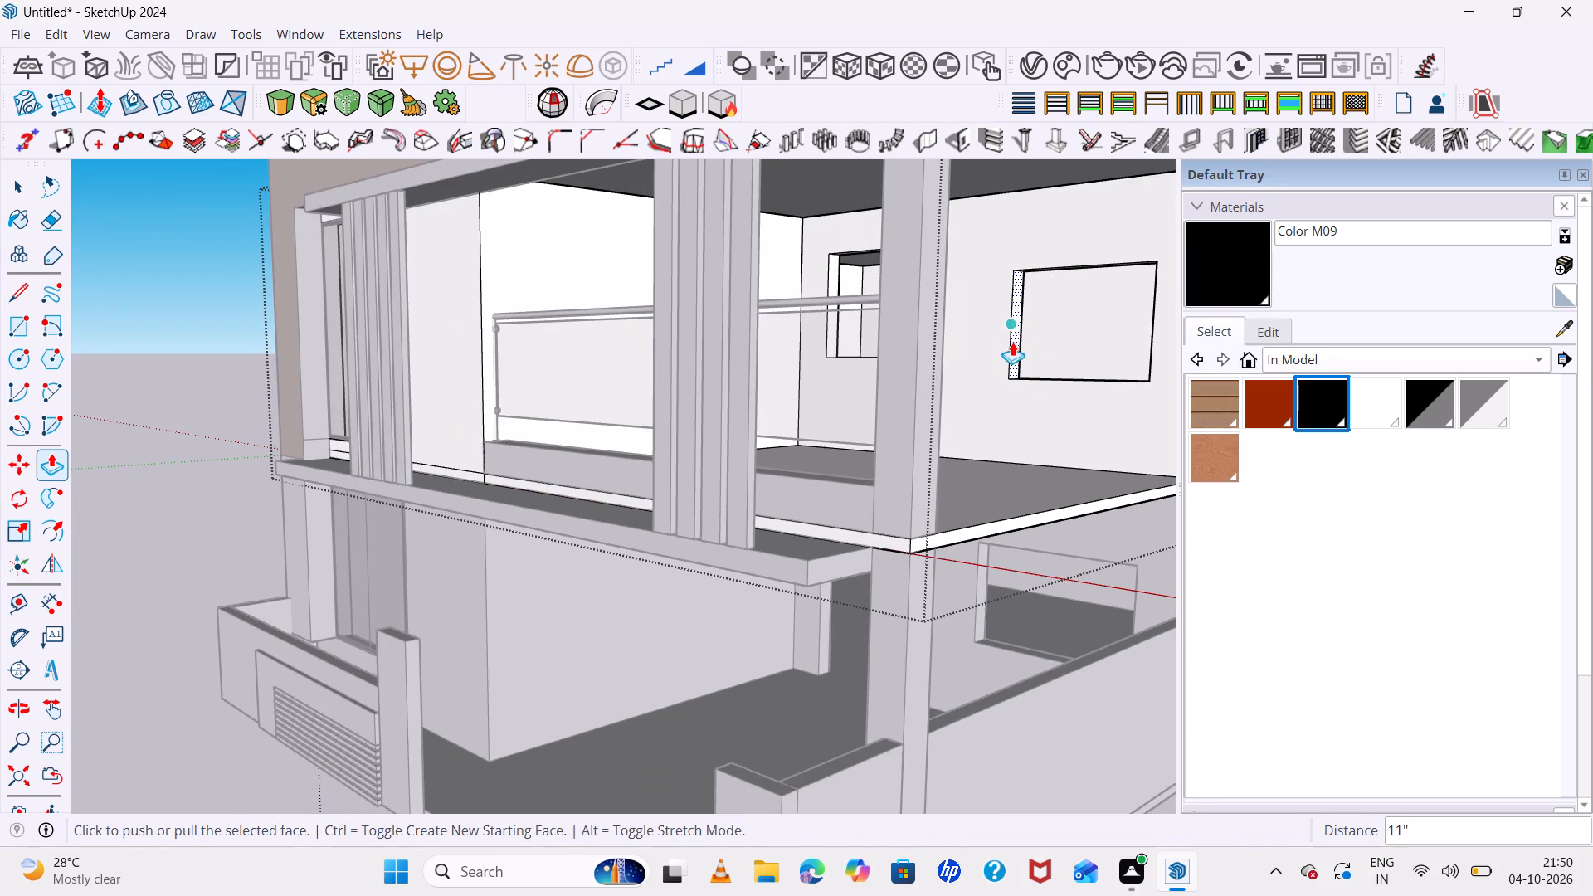
Push/Pull the sill of the narrowed balcony window down about 3' 2" to the floor, making a door opening.
{"action": "middle_click_drag", "start_coordinate": [1044, 375], "coordinate": [1023, 494]}
{"action": "scroll", "coordinate": [1098, 458], "scroll_direction": "up", "scroll_amount": 4}
{"action": "left_click", "coordinate": [1101, 364]}
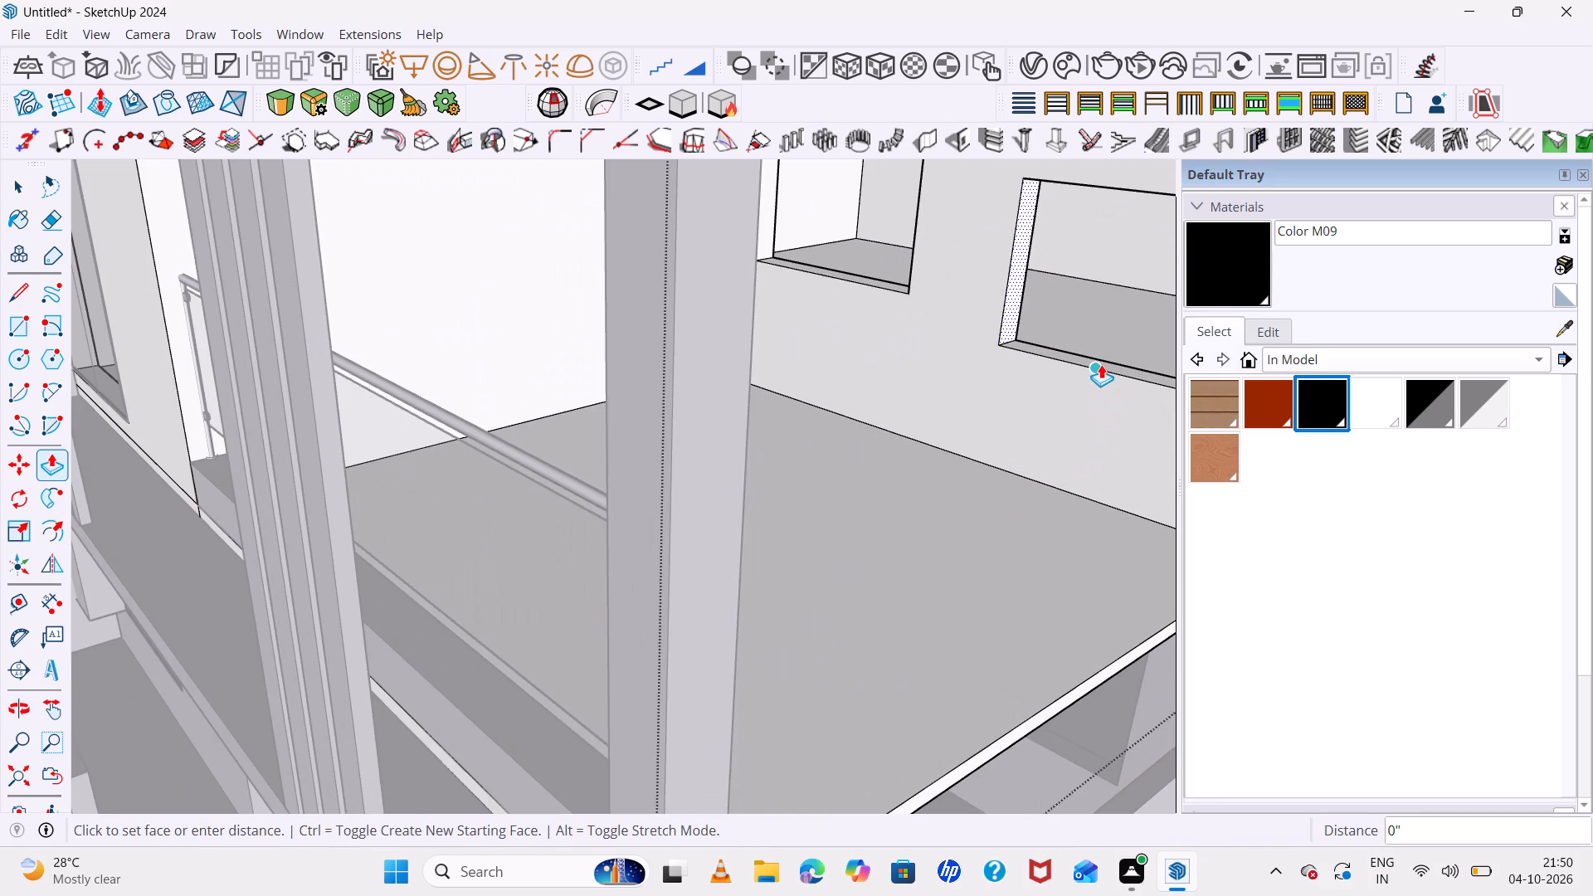
{"action": "key", "text": "space"}
{"action": "left_click", "coordinate": [1105, 362]}
{"action": "left_click", "coordinate": [1103, 368]}
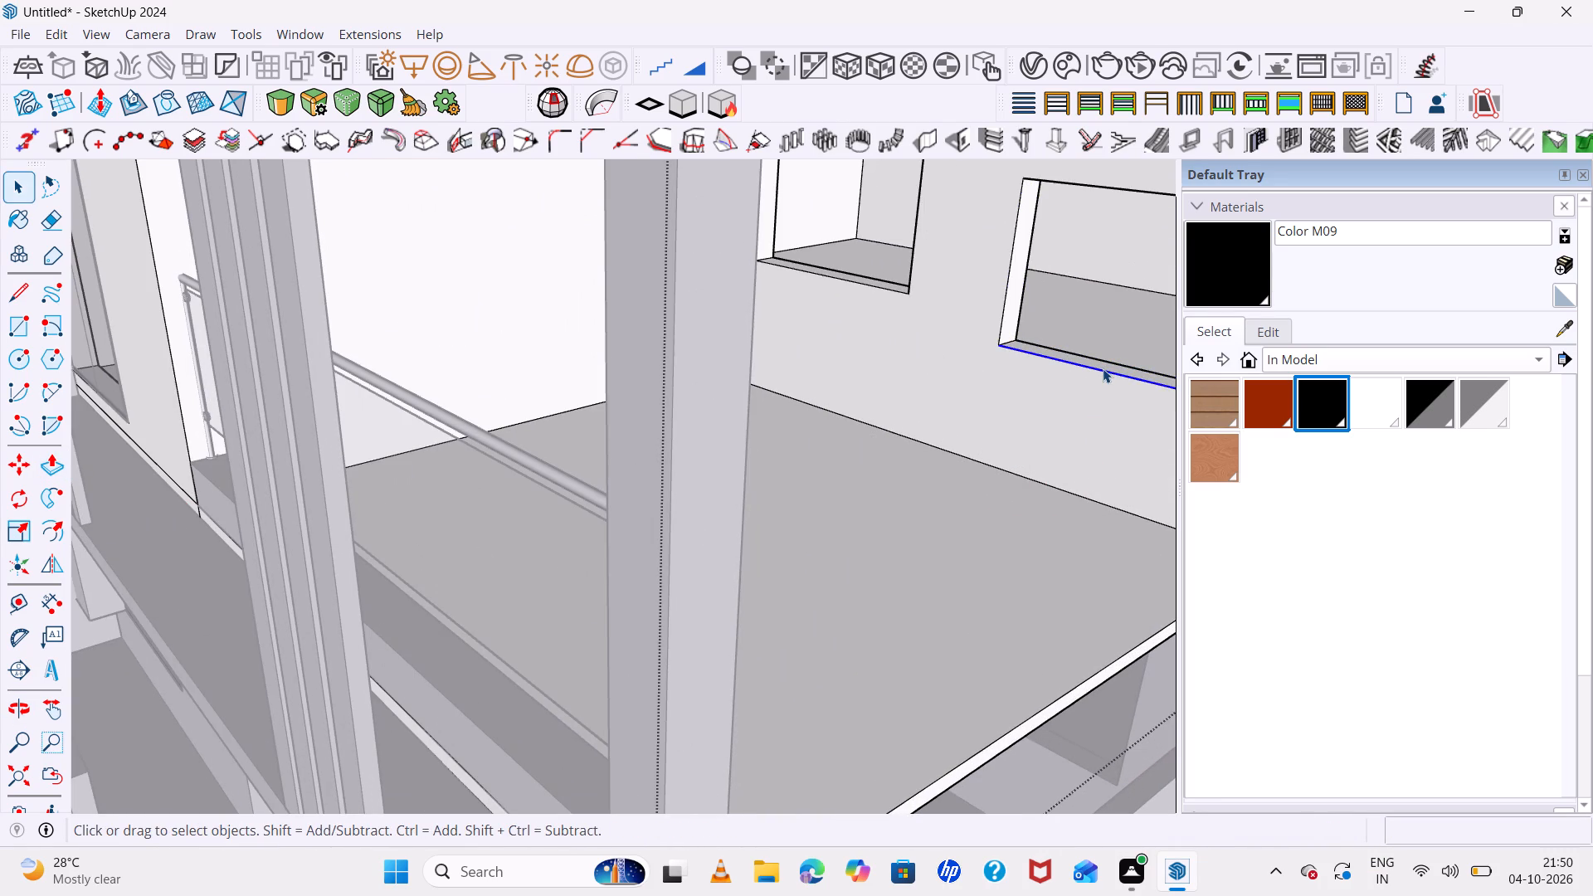
{"action": "scroll", "coordinate": [1103, 368], "scroll_direction": "up", "scroll_amount": 5}
{"action": "left_click", "coordinate": [1104, 366]}
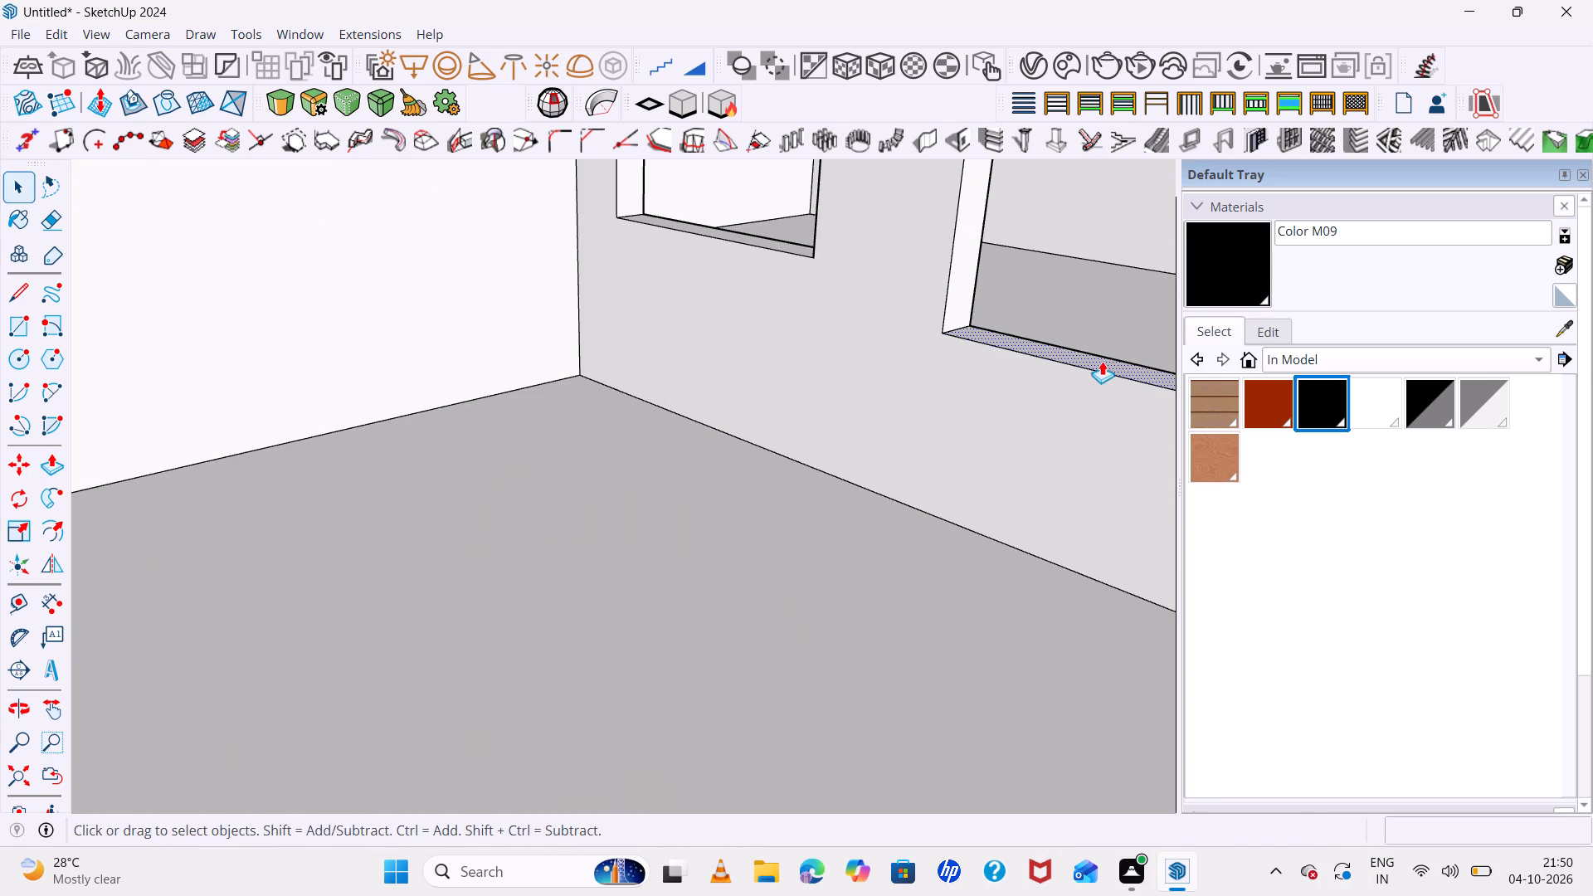
{"action": "key", "text": "p"}
{"action": "left_click", "coordinate": [1102, 360]}
{"action": "left_click", "coordinate": [1038, 562]}
{"action": "scroll", "coordinate": [865, 469], "scroll_direction": "down", "scroll_amount": 5}
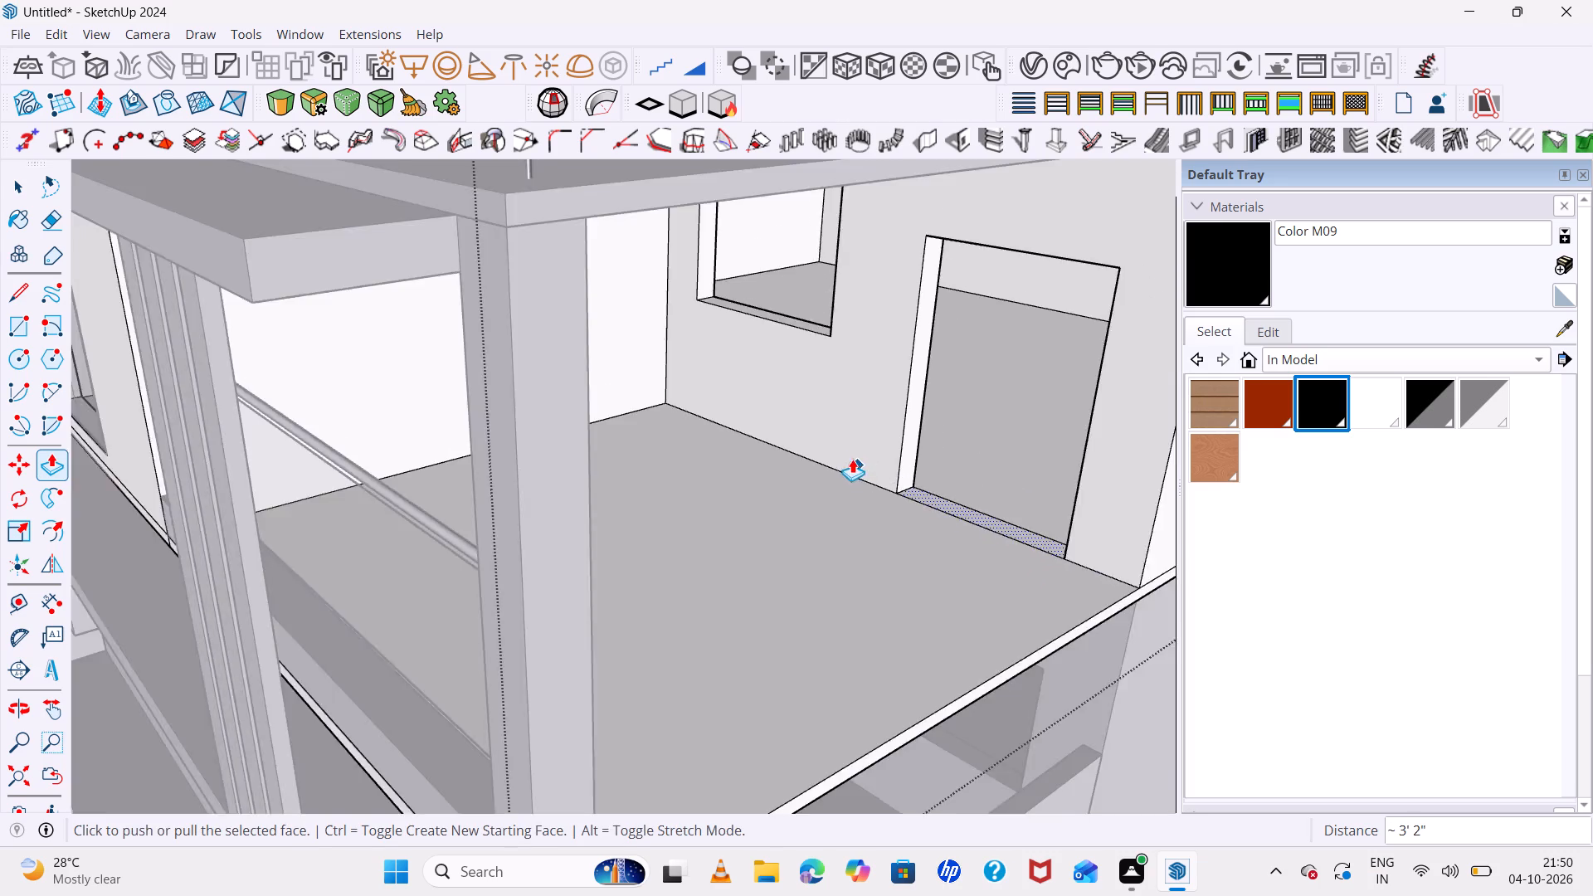
Push/Pull the jamb of the remaining window that is nearest the door opening outward 10" to widen the window.
{"action": "scroll", "coordinate": [852, 459], "scroll_direction": "down", "scroll_amount": 8}
{"action": "middle_click_drag", "start_coordinate": [1011, 477], "coordinate": [1022, 338]}
{"action": "scroll", "coordinate": [950, 348], "scroll_direction": "up", "scroll_amount": 11}
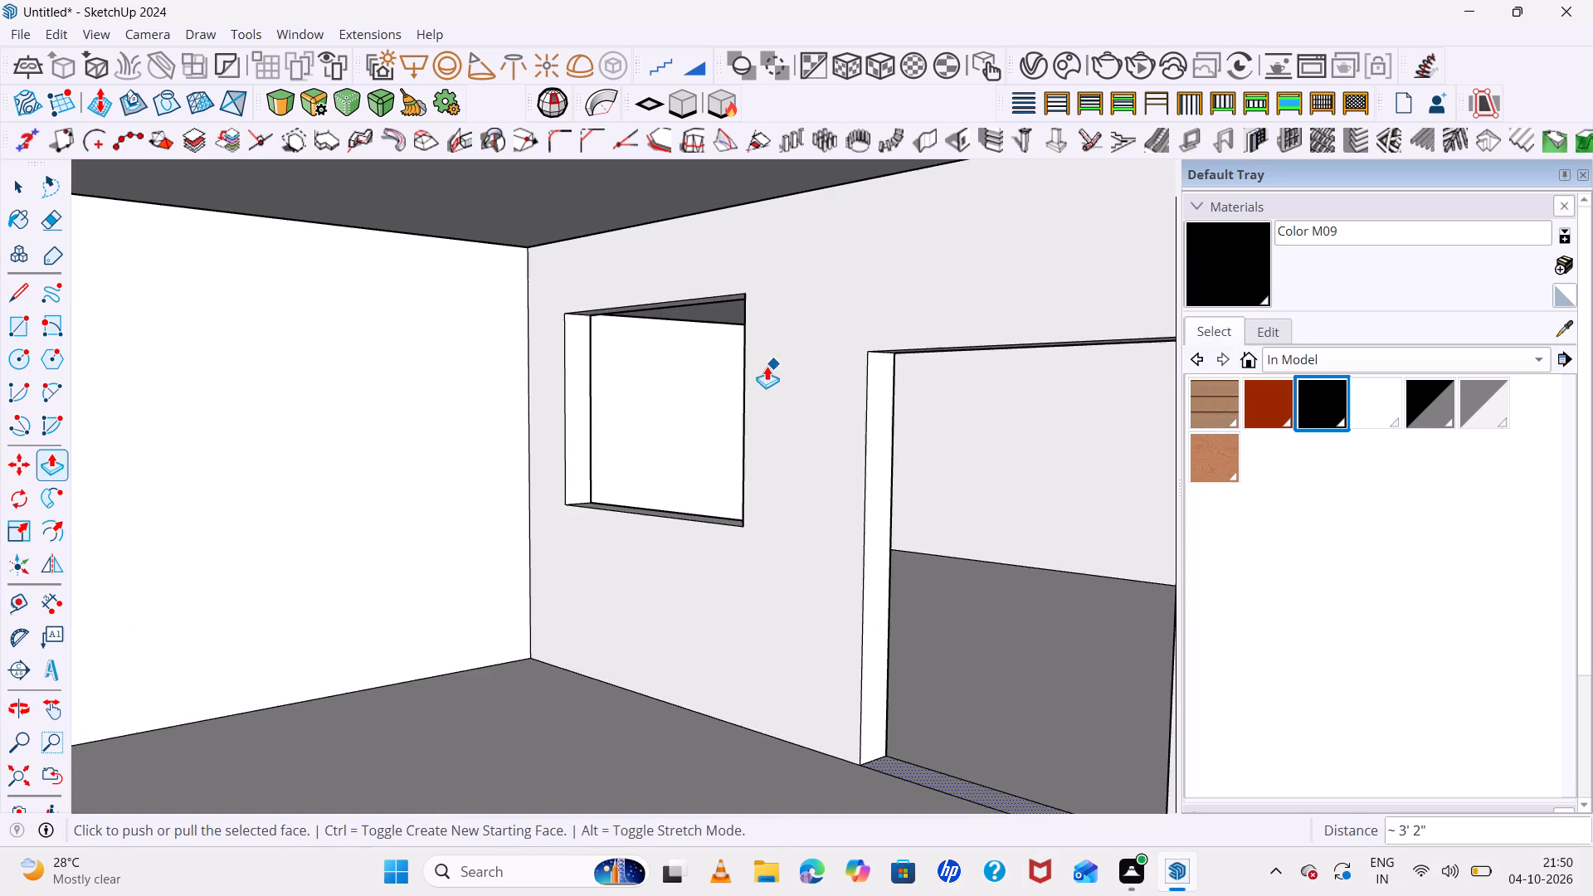
{"action": "middle_click_drag", "start_coordinate": [726, 377], "coordinate": [803, 405]}
{"action": "scroll", "coordinate": [857, 426], "scroll_direction": "up", "scroll_amount": 5}
{"action": "scroll", "coordinate": [918, 428], "scroll_direction": "down", "scroll_amount": 6}
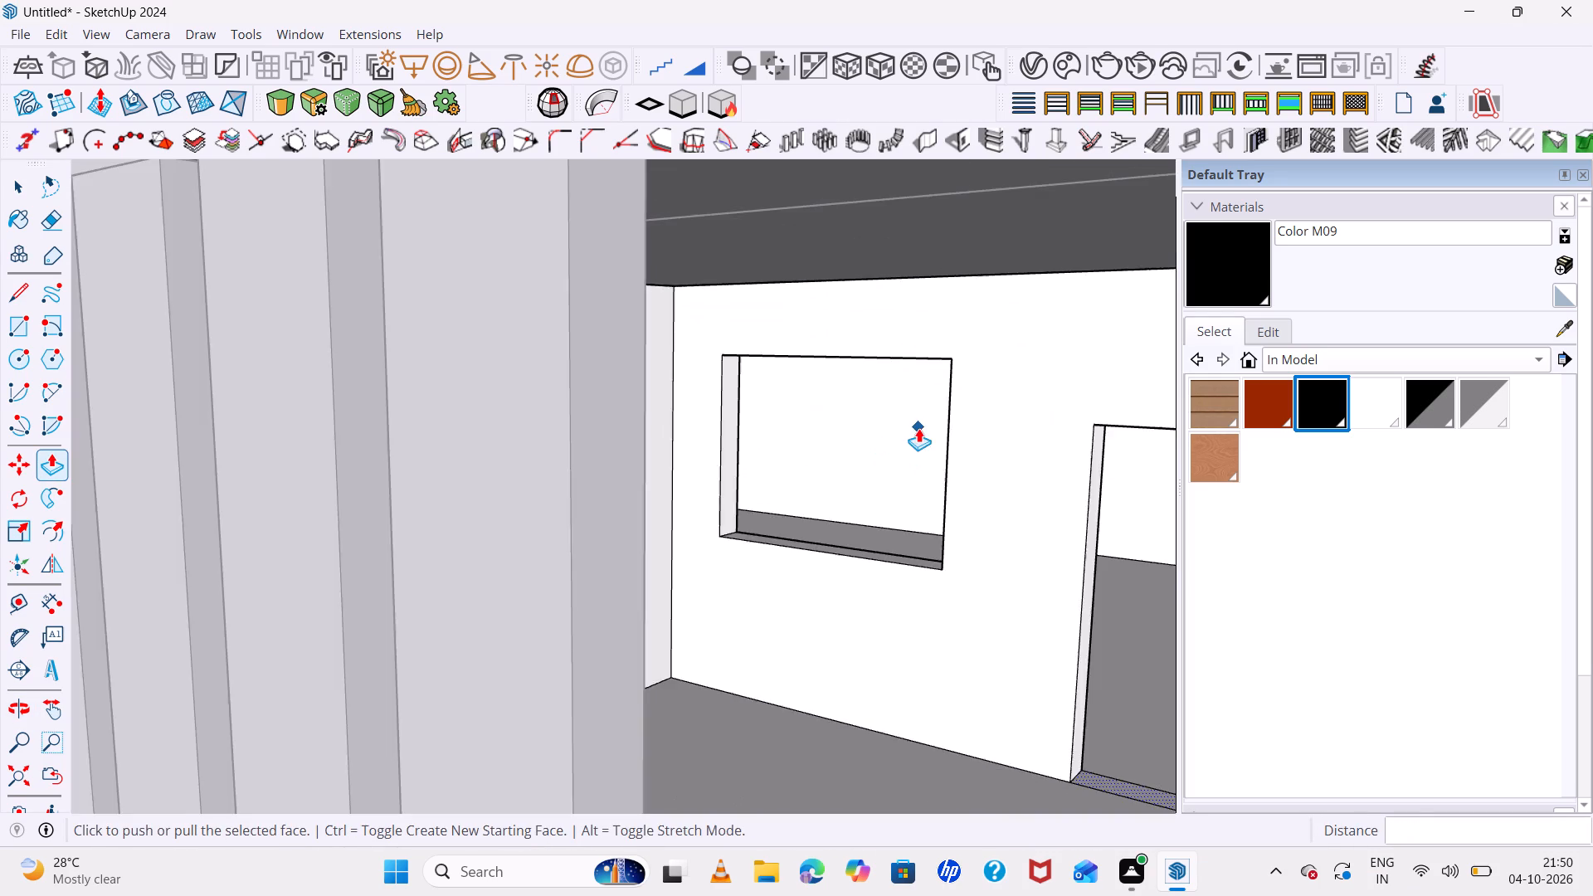
{"action": "middle_click_drag", "start_coordinate": [943, 447], "coordinate": [1011, 465]}
{"action": "scroll", "coordinate": [849, 483], "scroll_direction": "up", "scroll_amount": 8}
{"action": "scroll", "coordinate": [875, 450], "scroll_direction": "down", "scroll_amount": 5}
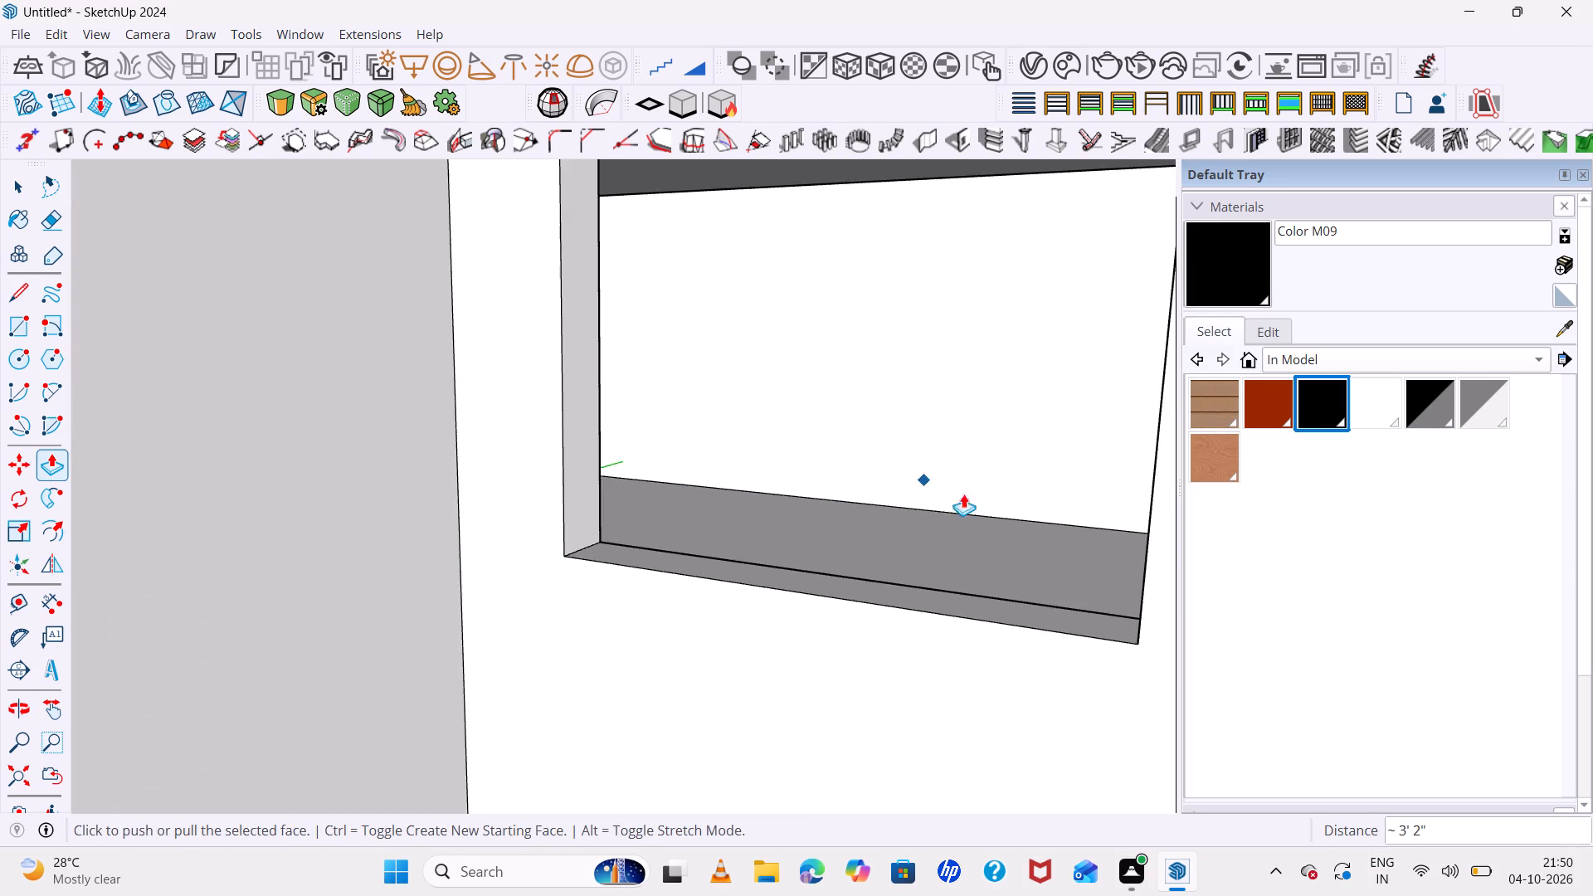
{"action": "middle_click_drag", "start_coordinate": [1018, 522], "coordinate": [1118, 545]}
{"action": "scroll", "coordinate": [1053, 487], "scroll_direction": "down", "scroll_amount": 6}
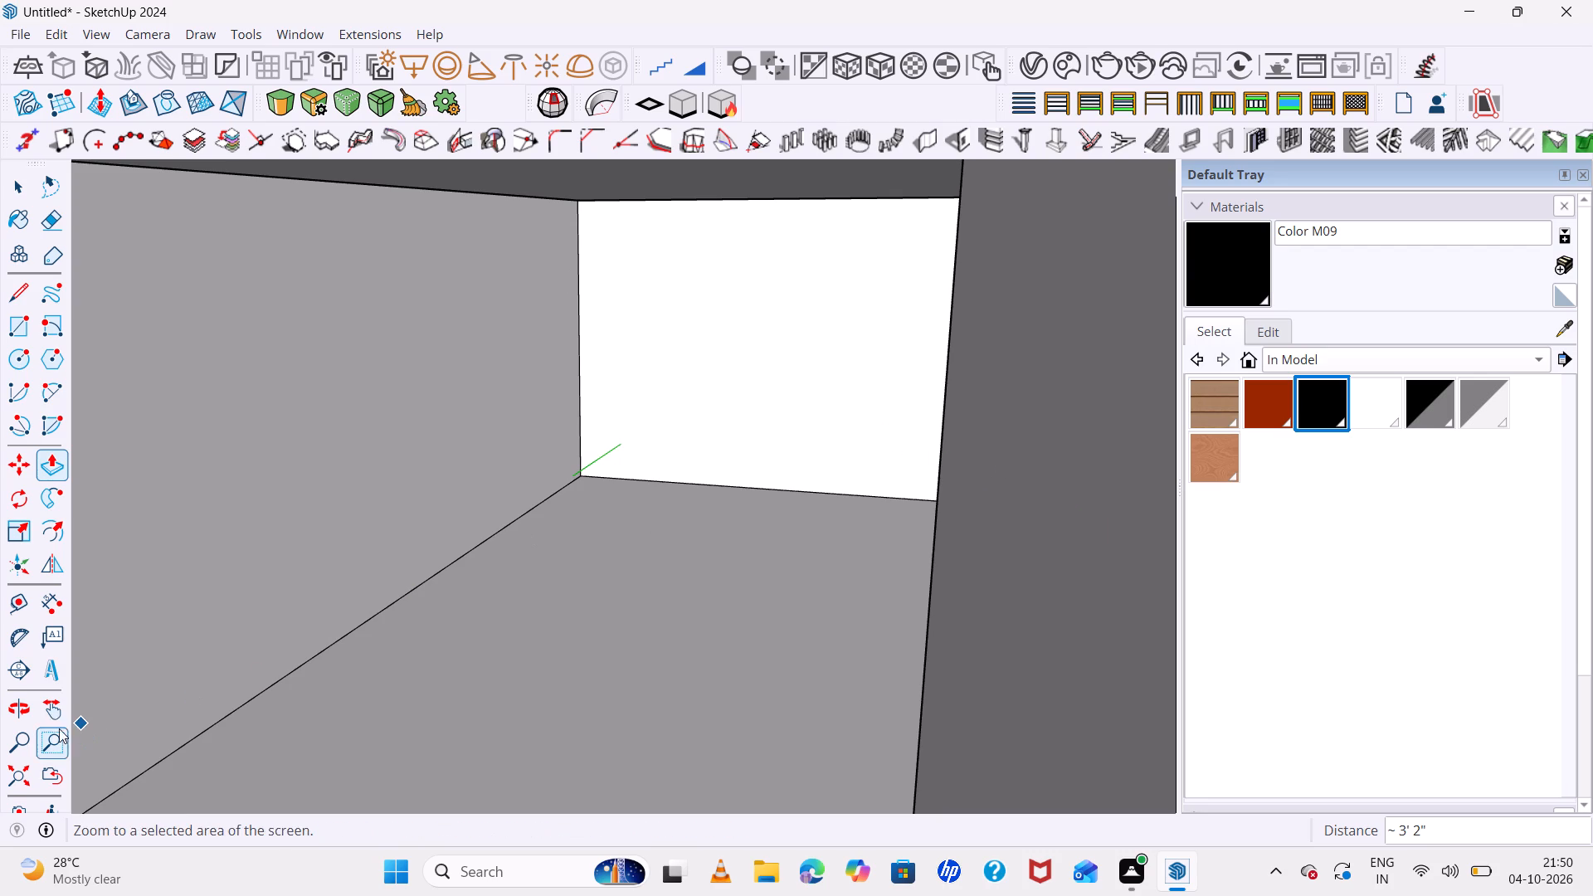
{"action": "left_click", "coordinate": [7, 773]}
{"action": "scroll", "coordinate": [726, 411], "scroll_direction": "up", "scroll_amount": 9}
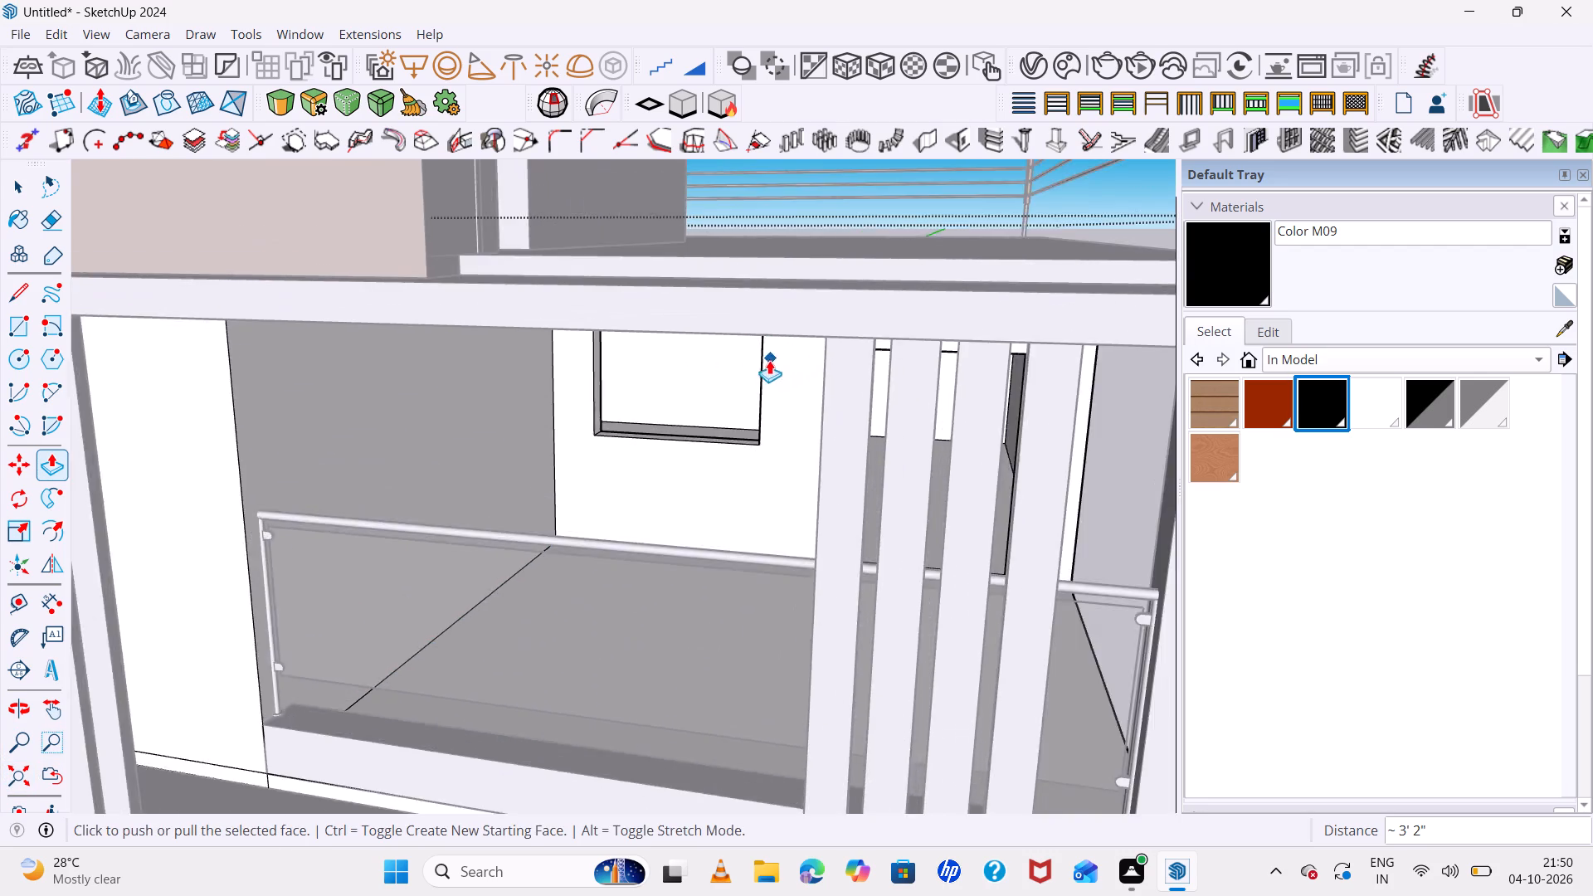
{"action": "scroll", "coordinate": [769, 360], "scroll_direction": "up", "scroll_amount": 3}
{"action": "scroll", "coordinate": [754, 455], "scroll_direction": "up", "scroll_amount": 4}
{"action": "middle_click_drag", "start_coordinate": [738, 526], "coordinate": [848, 564]}
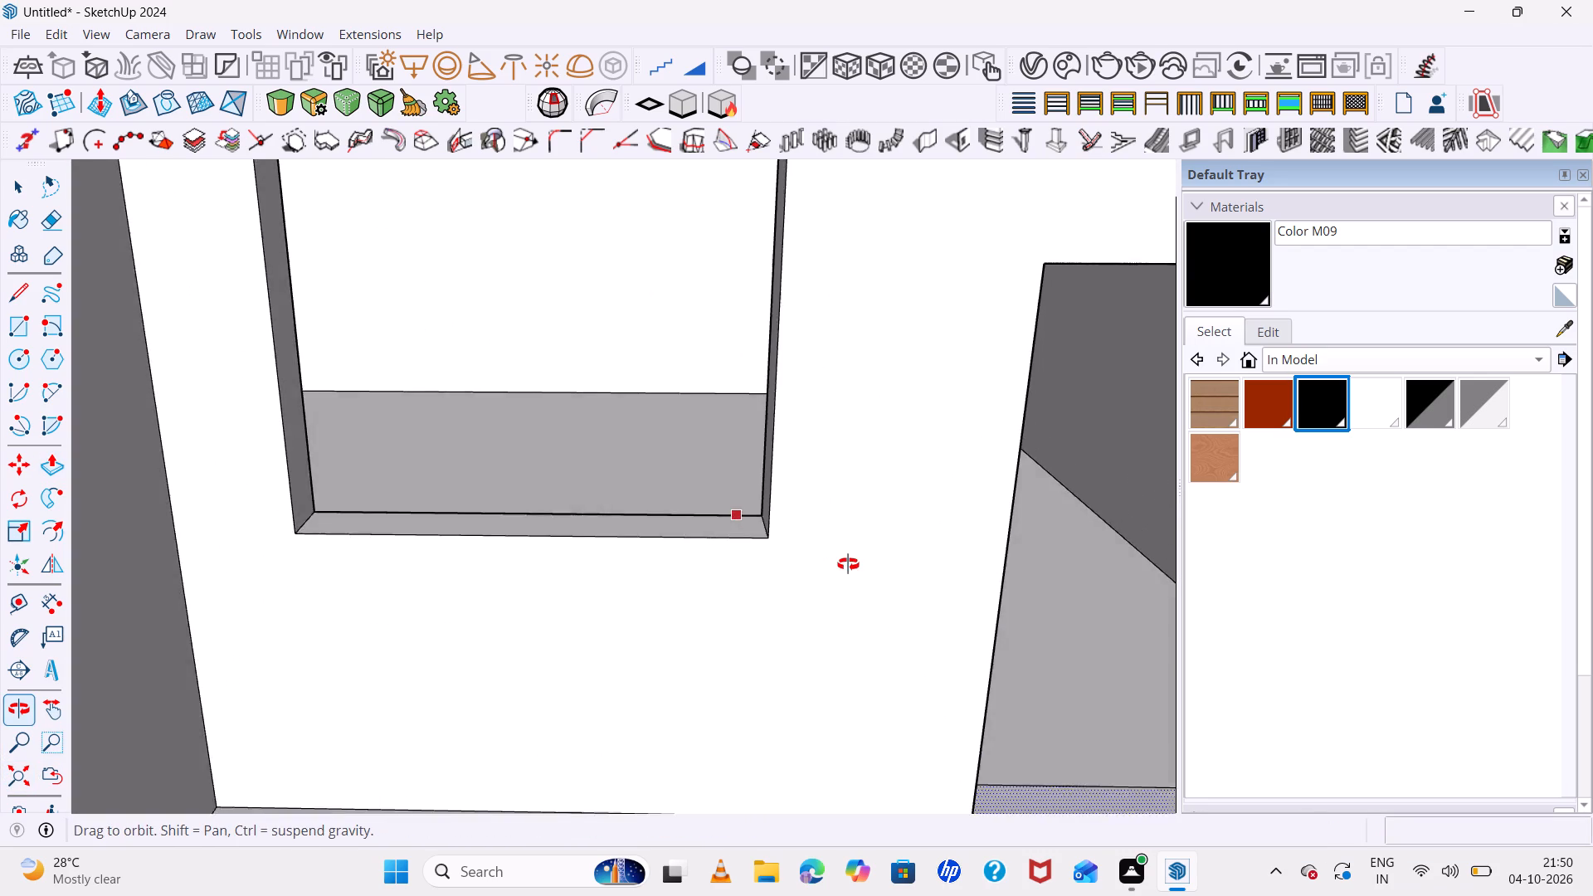
{"action": "middle_click_drag", "start_coordinate": [848, 564], "coordinate": [901, 574]}
{"action": "key", "text": "space"}
{"action": "left_click", "coordinate": [765, 483]}
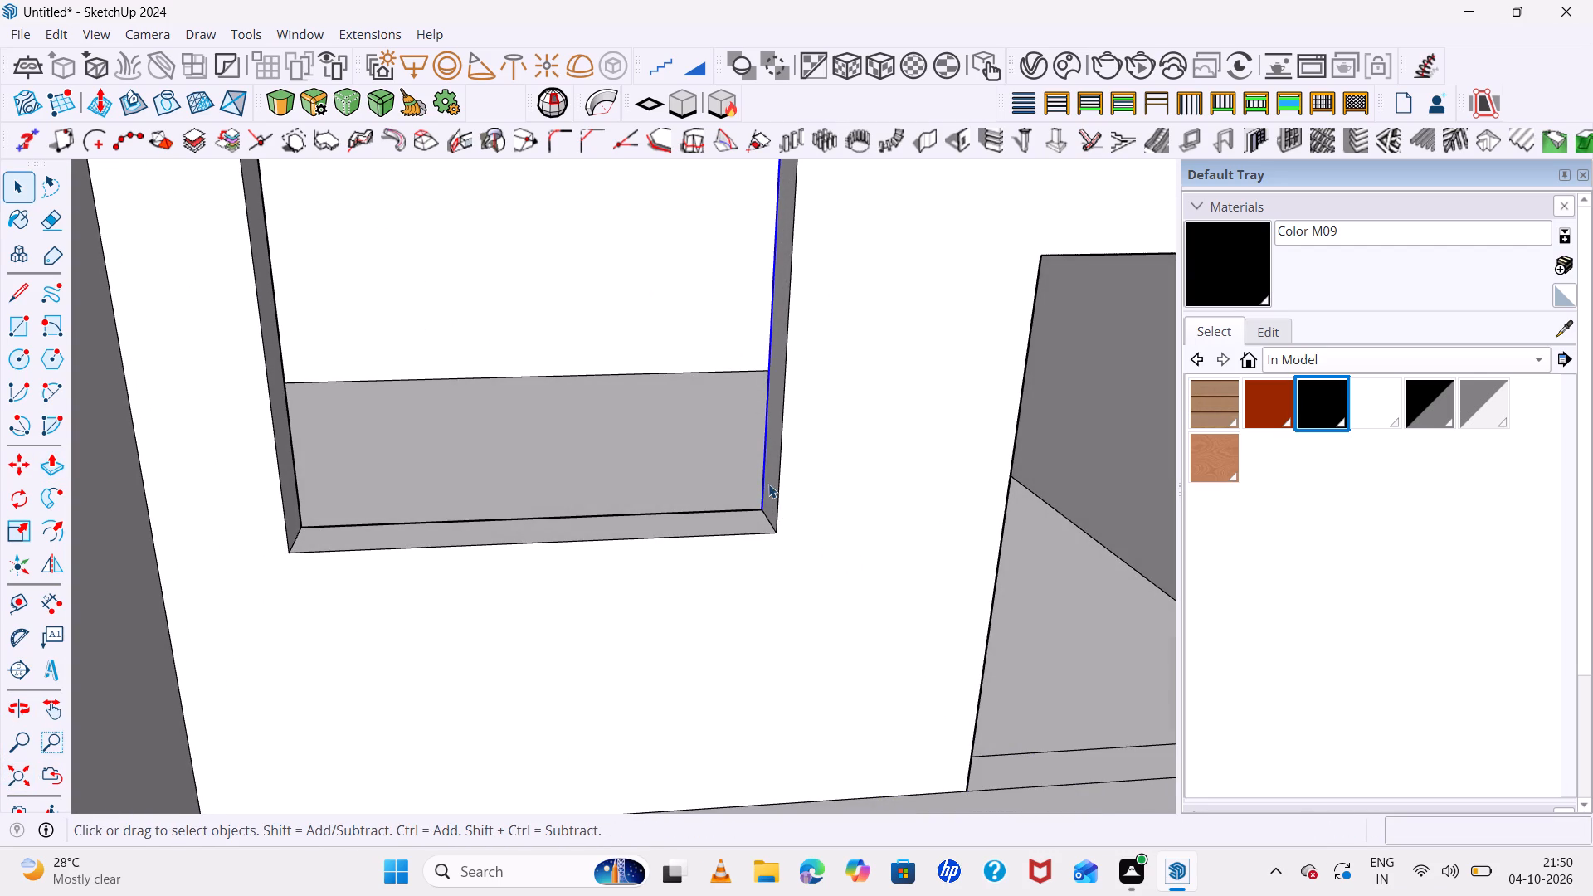
{"action": "left_click", "coordinate": [771, 487]}
{"action": "key", "text": "p"}
{"action": "left_click", "coordinate": [771, 486]}
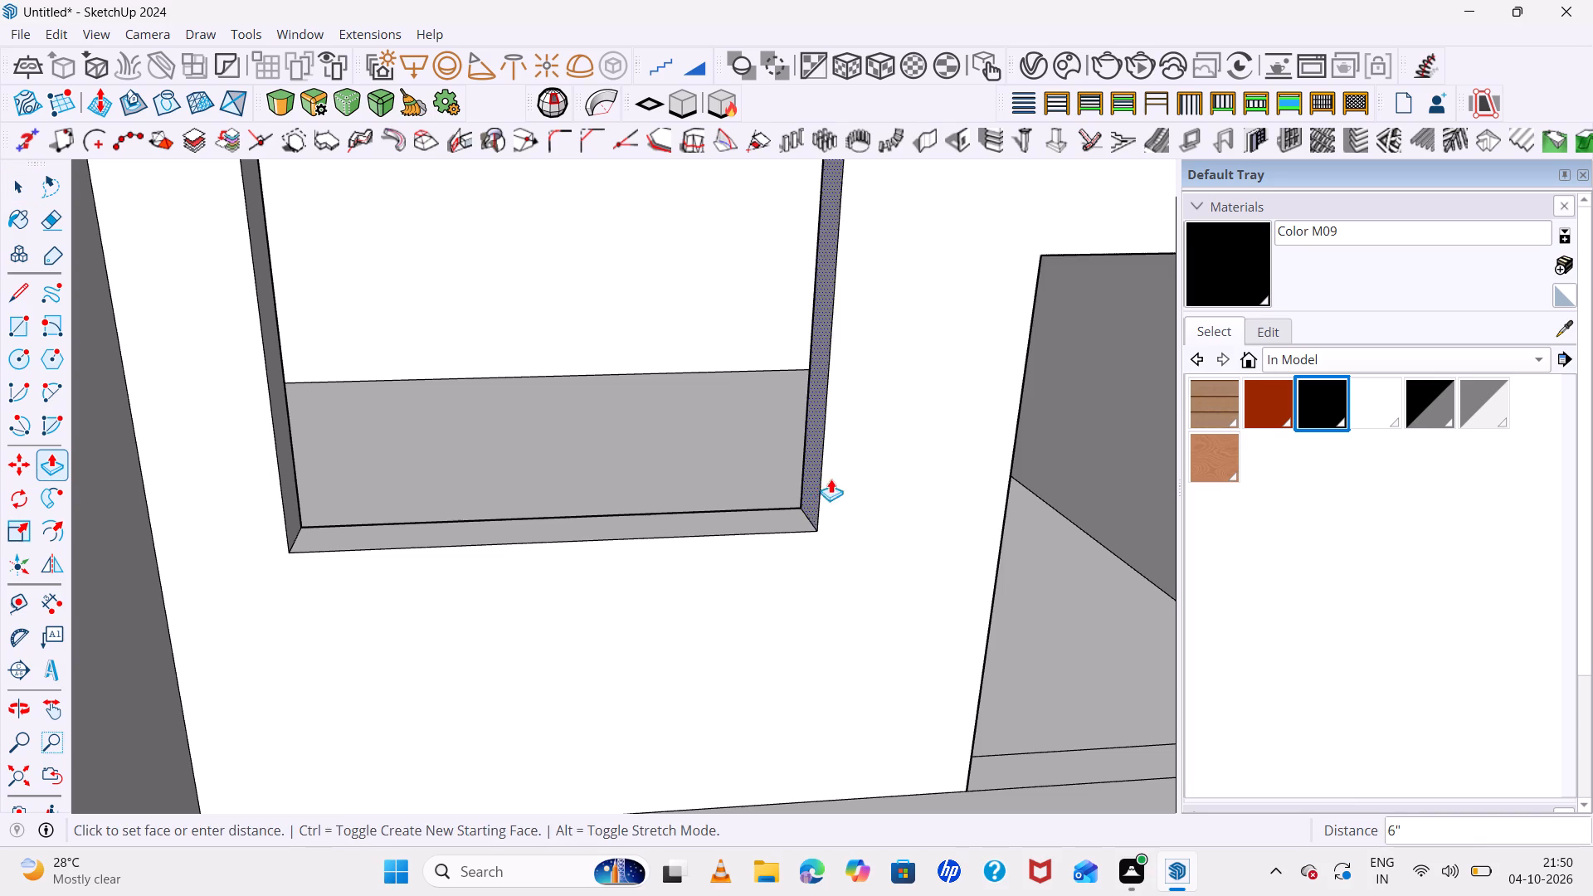
{"action": "left_click", "coordinate": [835, 477]}
Erase the two threshold edges across the floor at the base of the balcony's door opening.
{"action": "scroll", "coordinate": [770, 492], "scroll_direction": "down", "scroll_amount": 6}
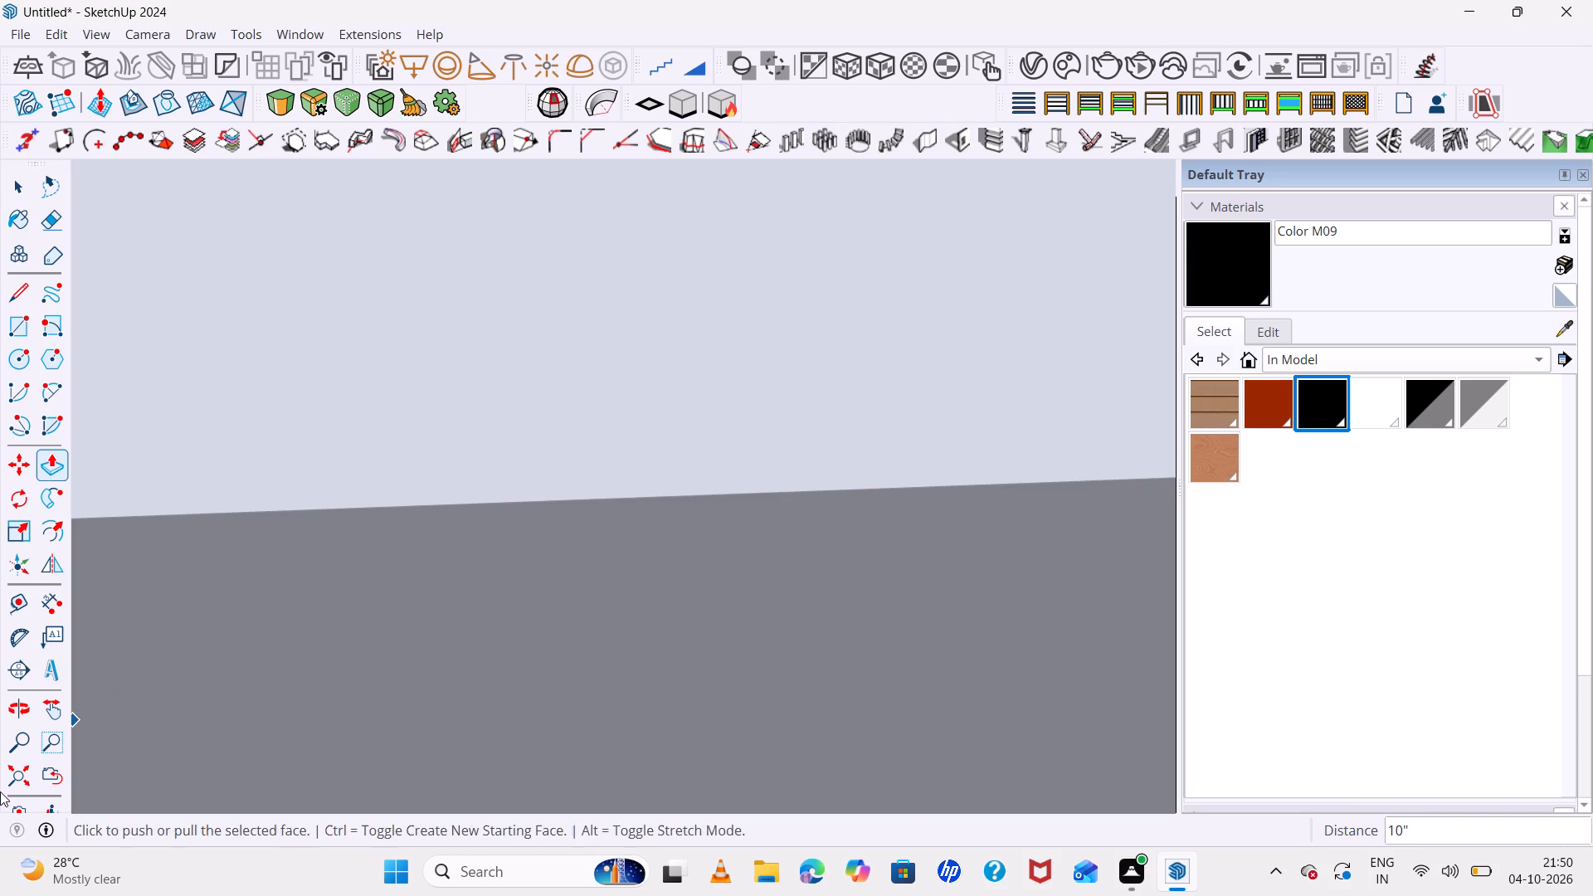
{"action": "left_click", "coordinate": [19, 776]}
{"action": "scroll", "coordinate": [344, 611], "scroll_direction": "down", "scroll_amount": 6}
{"action": "scroll", "coordinate": [670, 545], "scroll_direction": "up", "scroll_amount": 5}
{"action": "scroll", "coordinate": [638, 460], "scroll_direction": "up", "scroll_amount": 2}
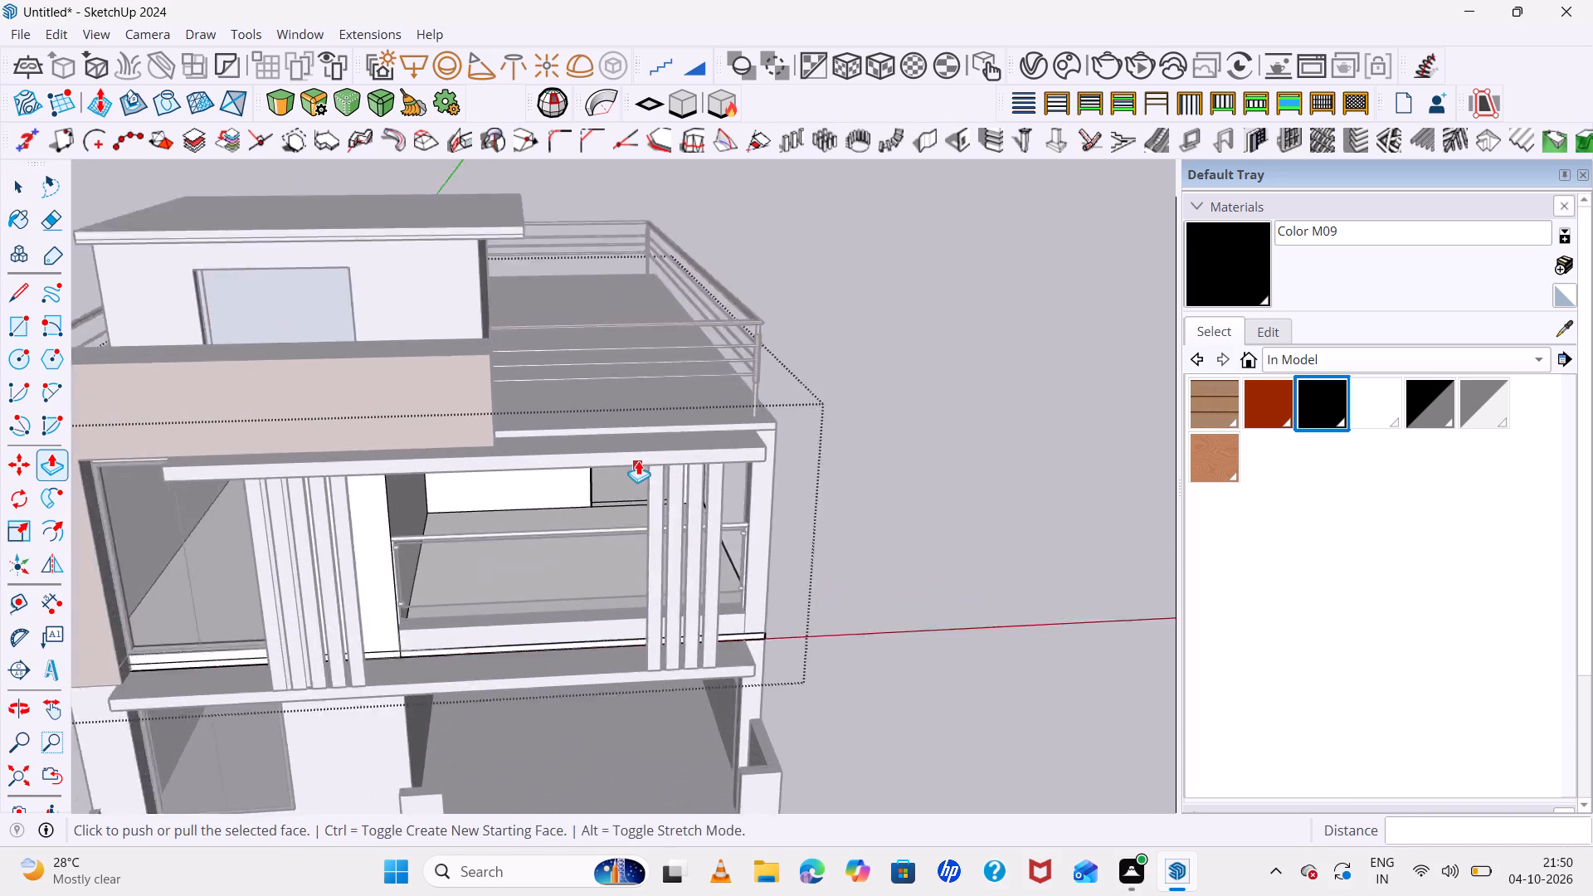
{"action": "scroll", "coordinate": [638, 460], "scroll_direction": "up", "scroll_amount": 4}
{"action": "middle_click_drag", "start_coordinate": [683, 529], "coordinate": [680, 329]}
{"action": "scroll", "coordinate": [596, 444], "scroll_direction": "up", "scroll_amount": 5}
{"action": "middle_click_drag", "start_coordinate": [636, 532], "coordinate": [658, 666]}
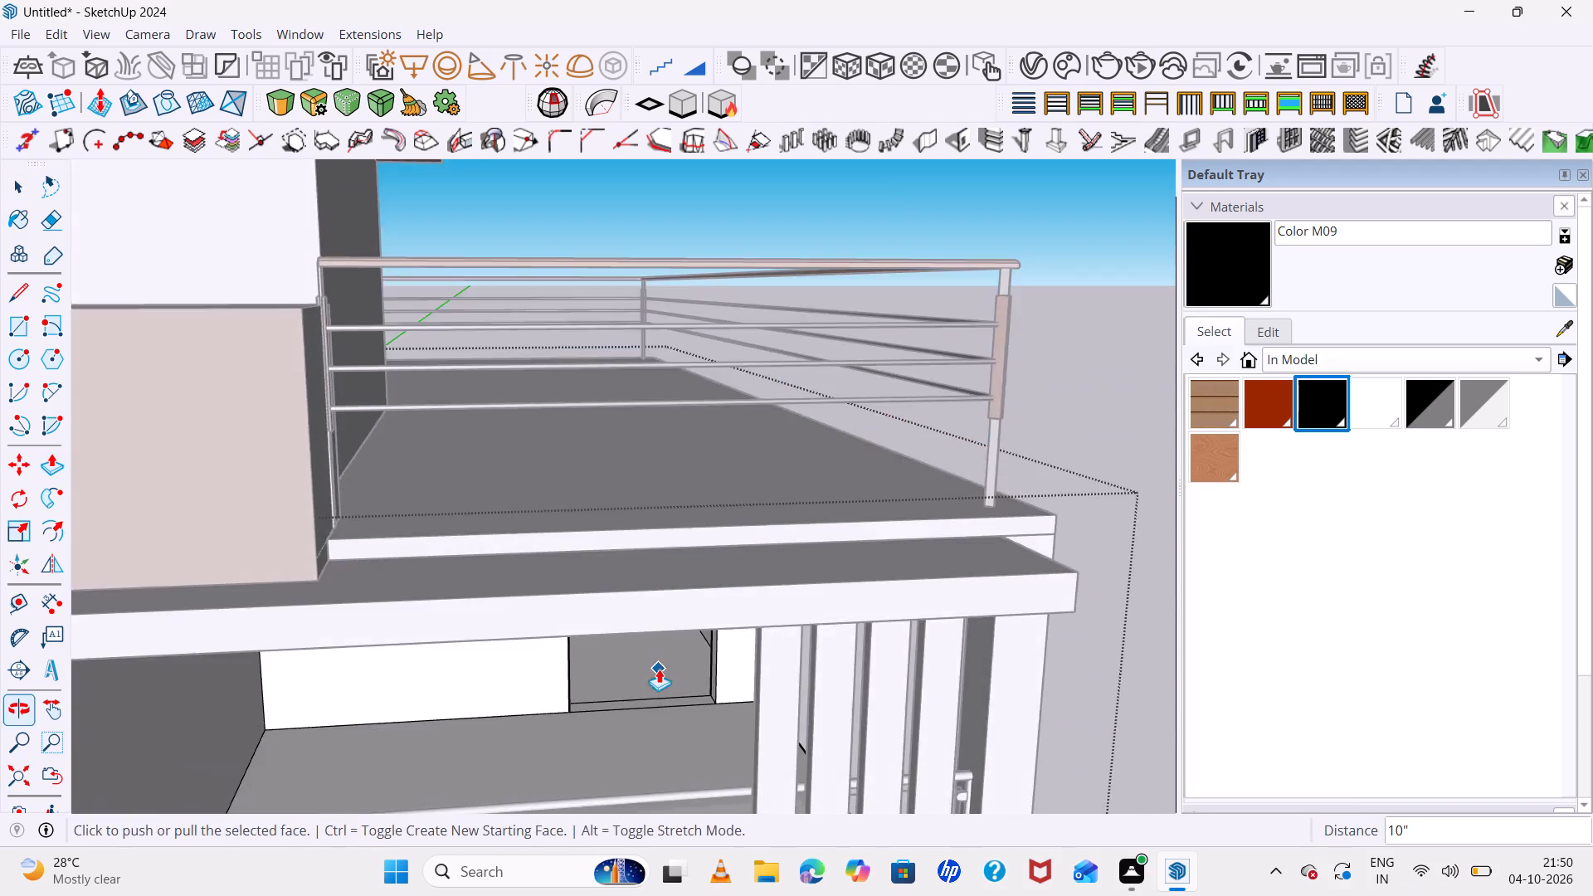
{"action": "scroll", "coordinate": [662, 672], "scroll_direction": "down", "scroll_amount": 5}
{"action": "scroll", "coordinate": [666, 679], "scroll_direction": "up", "scroll_amount": 11}
{"action": "key", "text": "e"}
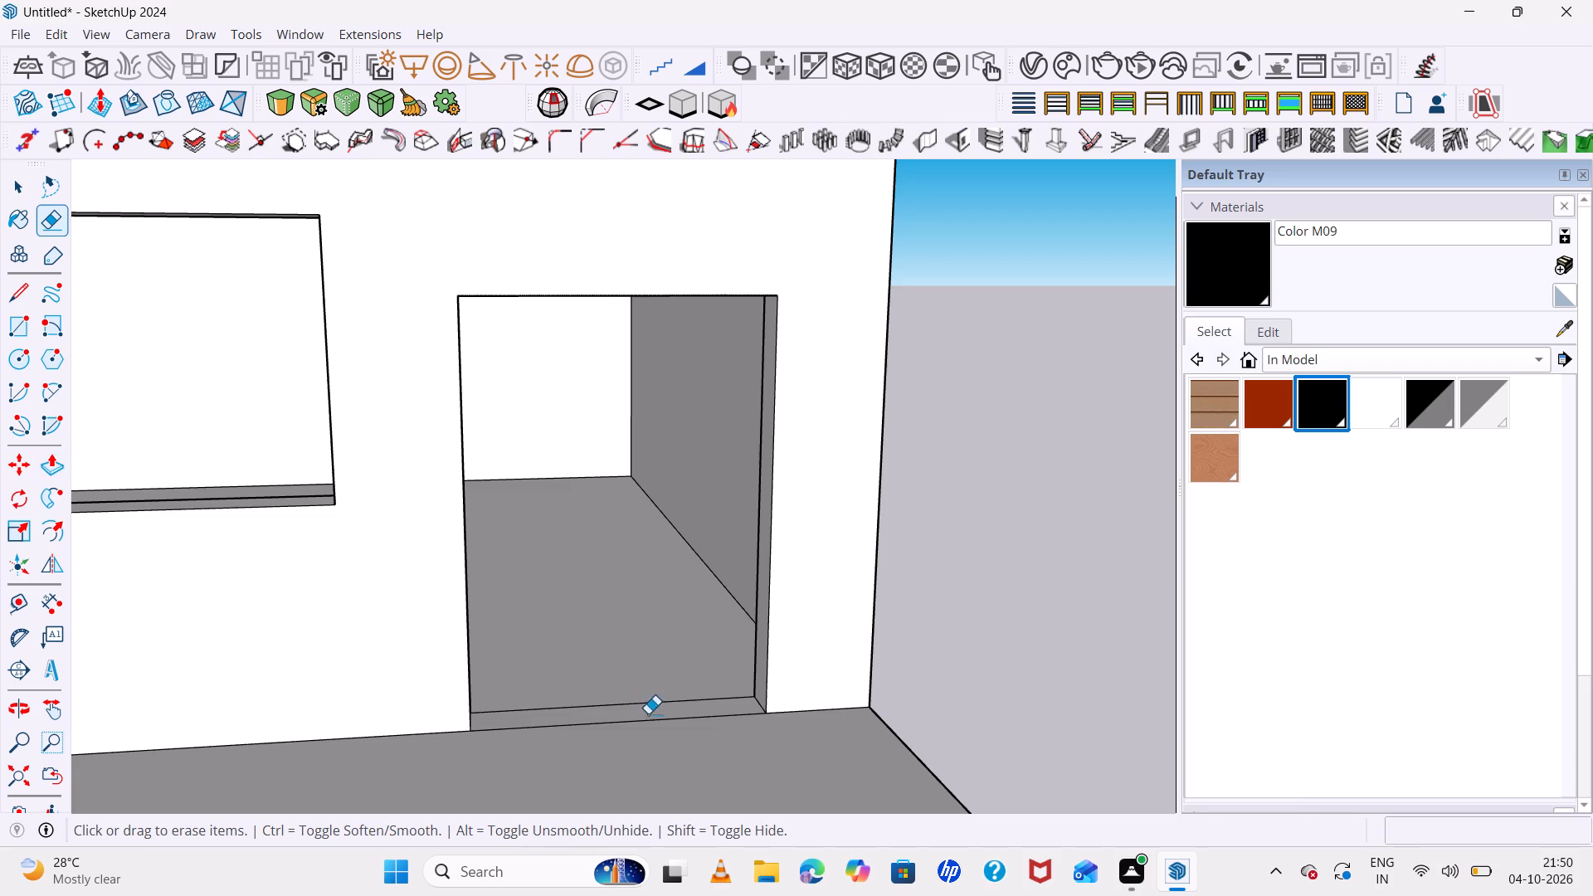
{"action": "left_click", "coordinate": [648, 720]}
{"action": "left_click", "coordinate": [643, 704]}
Examine the window and door openings in the first-floor balcony's back wall.
{"action": "scroll", "coordinate": [678, 698], "scroll_direction": "down", "scroll_amount": 5}
{"action": "middle_click_drag", "start_coordinate": [825, 680], "coordinate": [782, 609]}
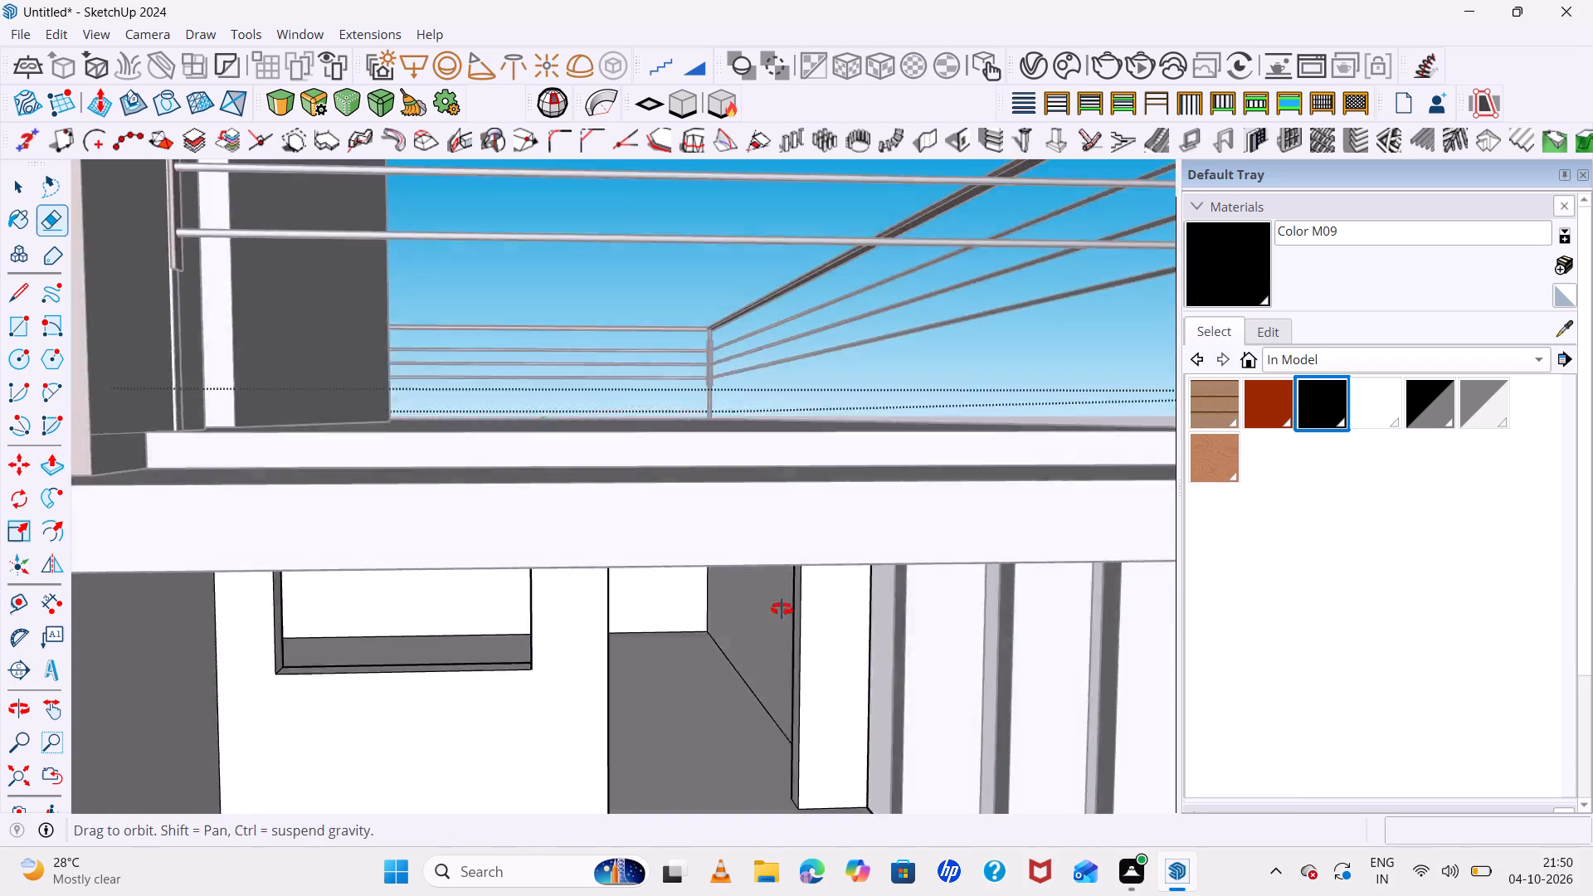
{"action": "middle_click_drag", "start_coordinate": [782, 609], "coordinate": [684, 578]}
{"action": "scroll", "coordinate": [684, 578], "scroll_direction": "up", "scroll_amount": 1}
{"action": "scroll", "coordinate": [684, 578], "scroll_direction": "down", "scroll_amount": 6}
{"action": "middle_click_drag", "start_coordinate": [752, 653], "coordinate": [757, 611]}
{"action": "middle_click", "coordinate": [757, 611]}
{"action": "middle_click", "coordinate": [757, 611]}
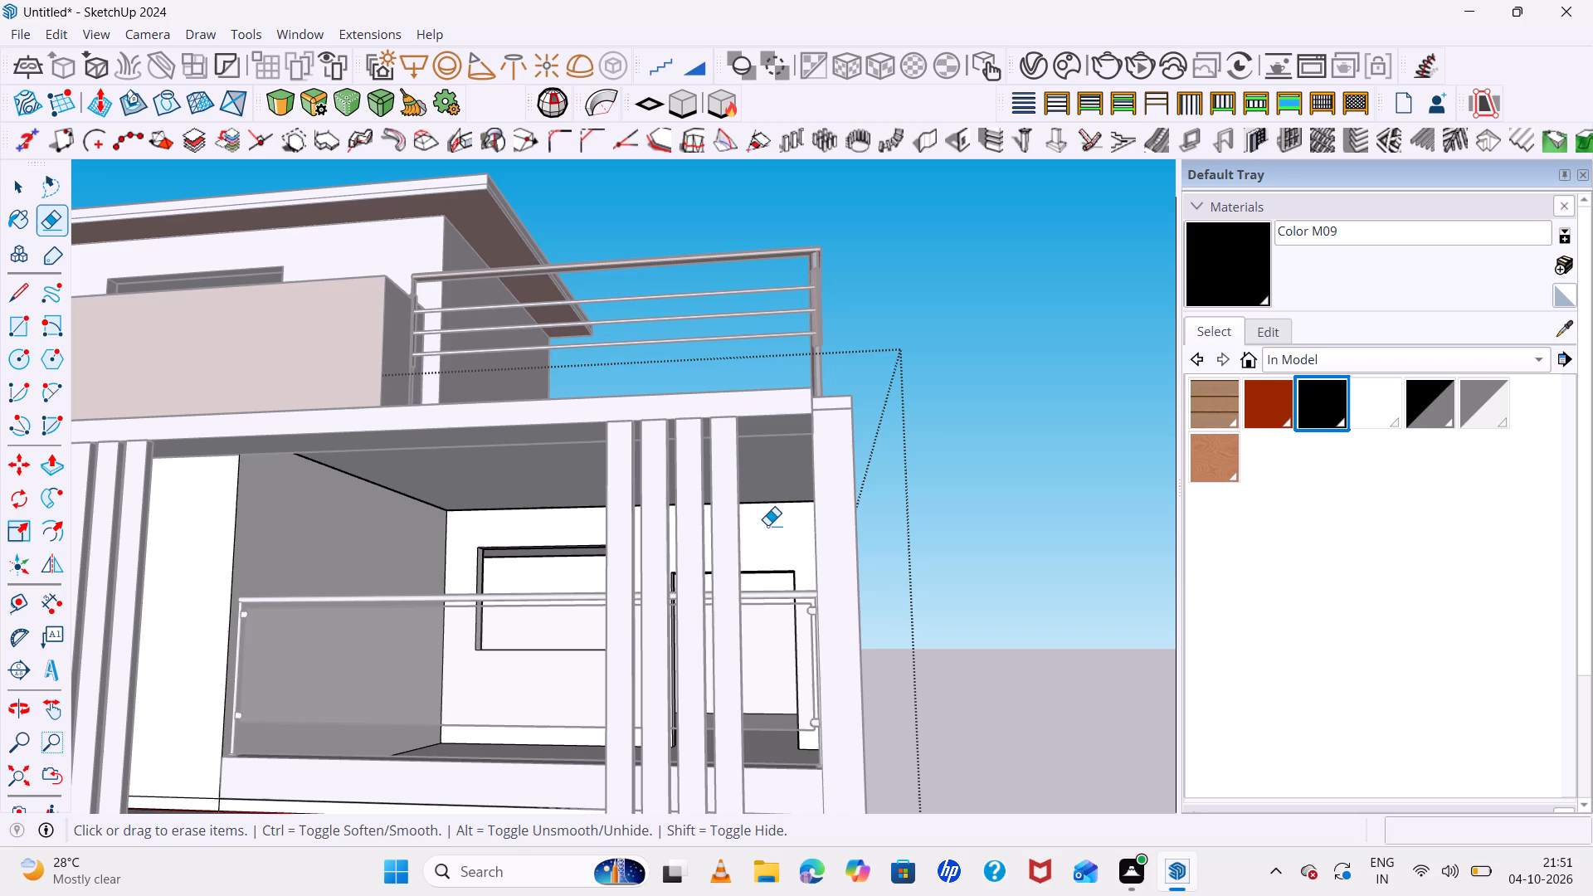
{"action": "scroll", "coordinate": [533, 553], "scroll_direction": "up", "scroll_amount": 6}
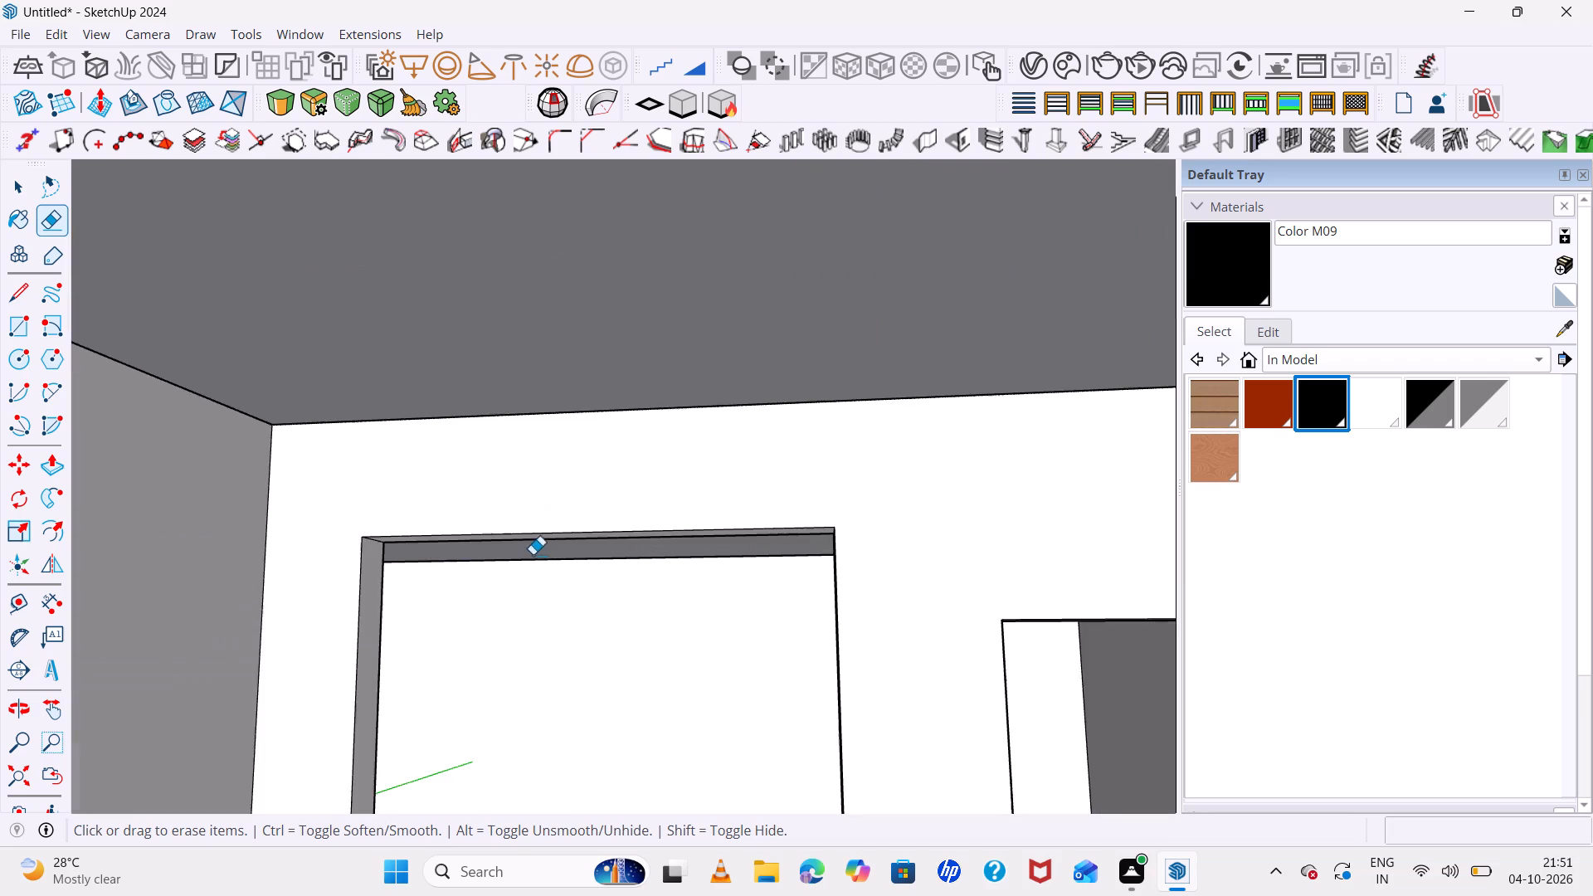
{"action": "middle_click_drag", "start_coordinate": [587, 656], "coordinate": [657, 713]}
{"action": "scroll", "coordinate": [645, 645], "scroll_direction": "down", "scroll_amount": 7}
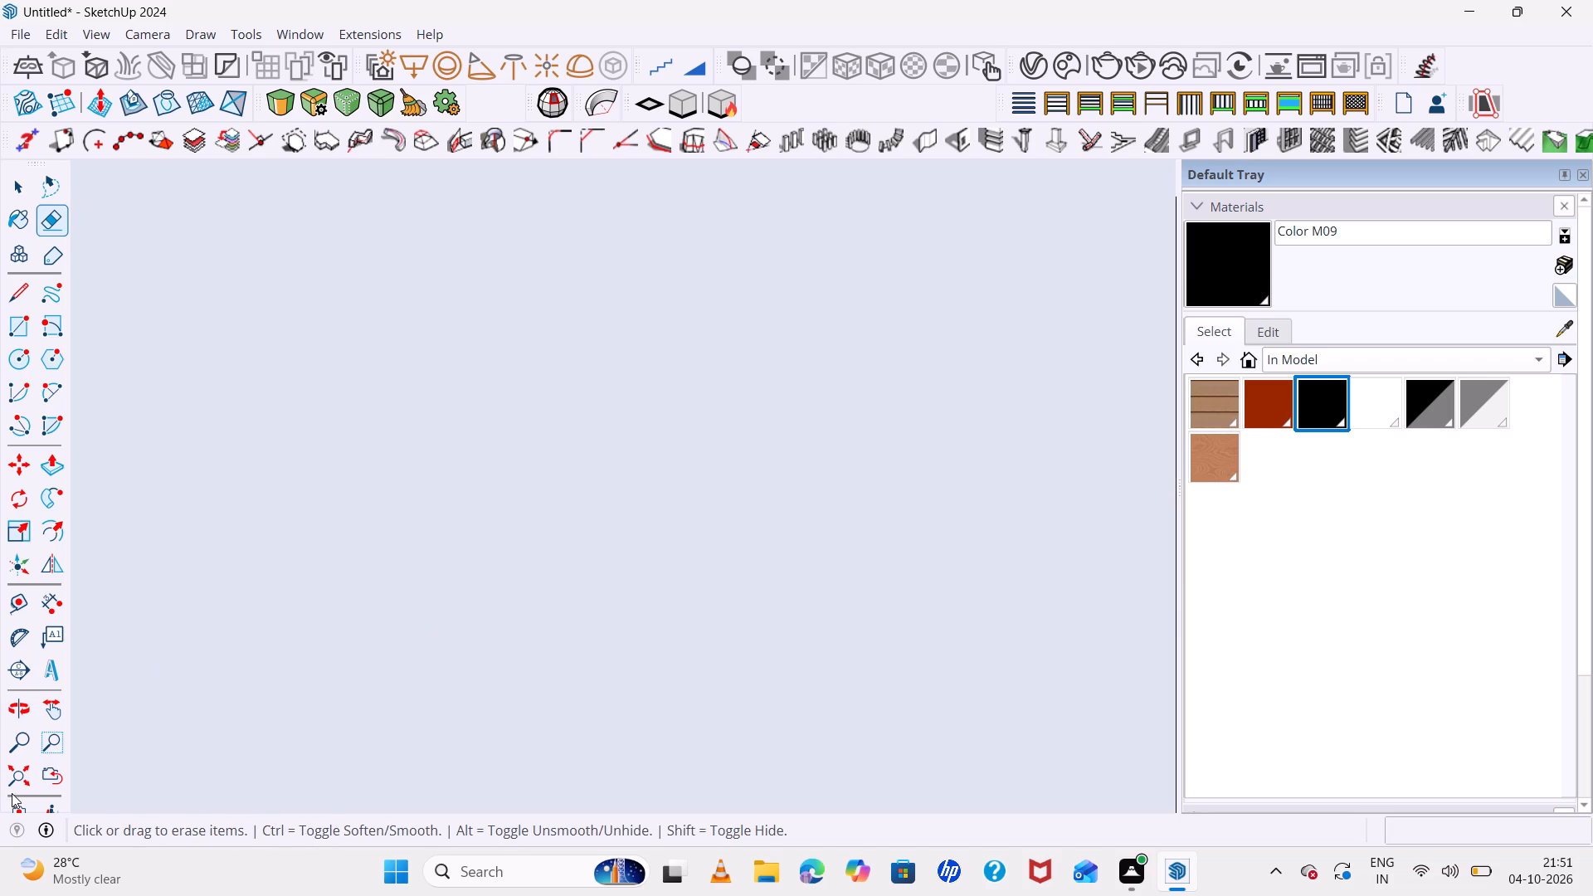
Draw a 6' 6" by 4' 5" rectangle covering the window opening in the first-floor balcony's back wall.
{"action": "left_click", "coordinate": [17, 779]}
{"action": "scroll", "coordinate": [767, 446], "scroll_direction": "up", "scroll_amount": 11}
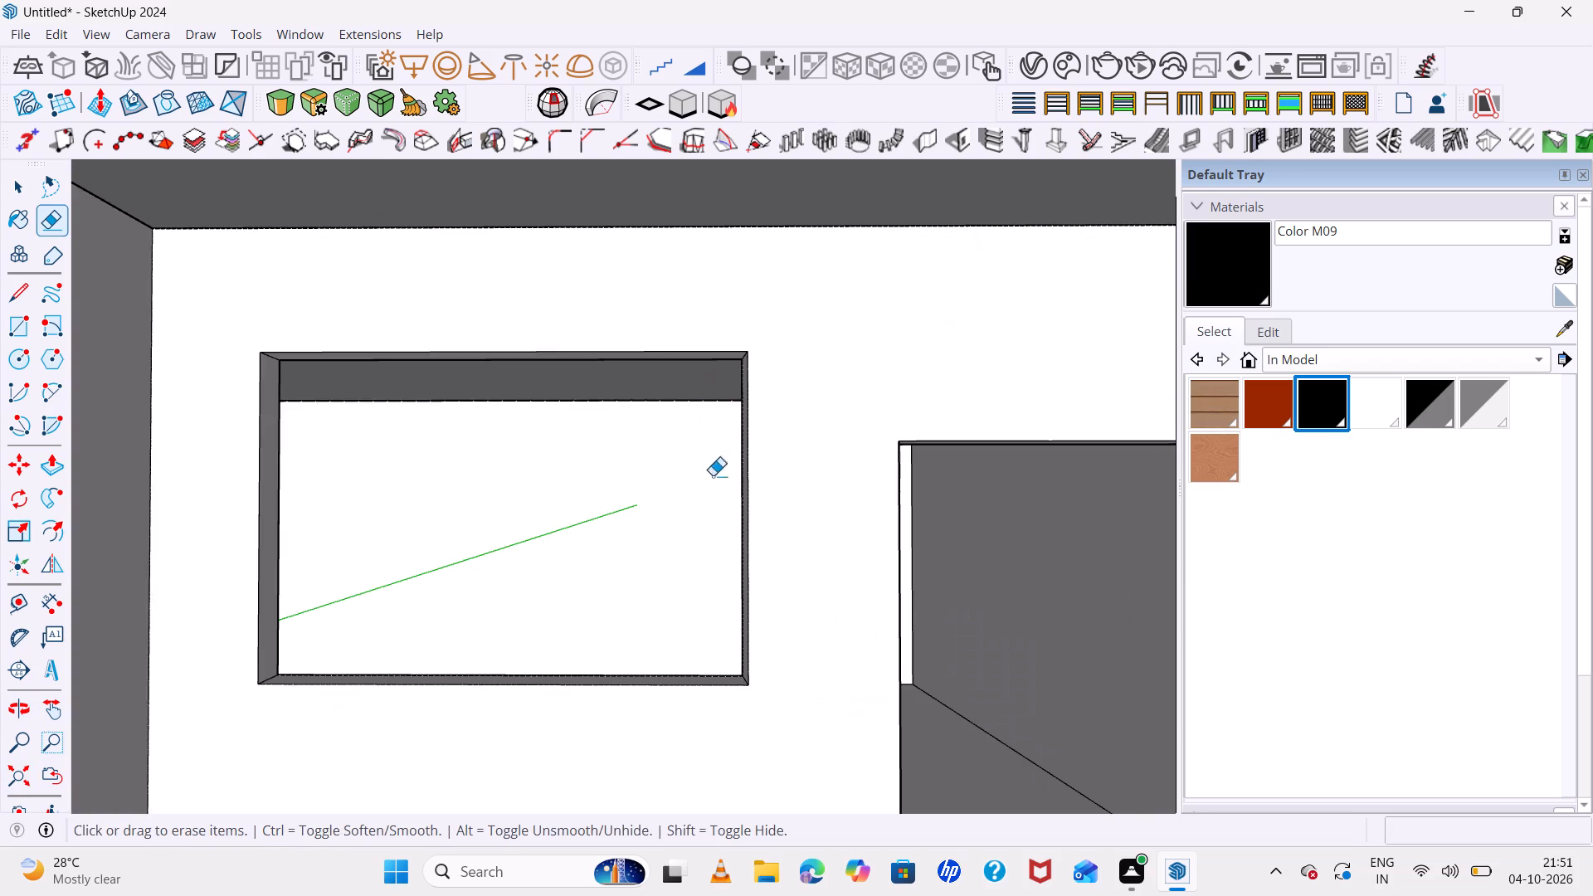
{"action": "middle_click_drag", "start_coordinate": [744, 526], "coordinate": [749, 533]}
{"action": "scroll", "coordinate": [749, 533], "scroll_direction": "up", "scroll_amount": 1}
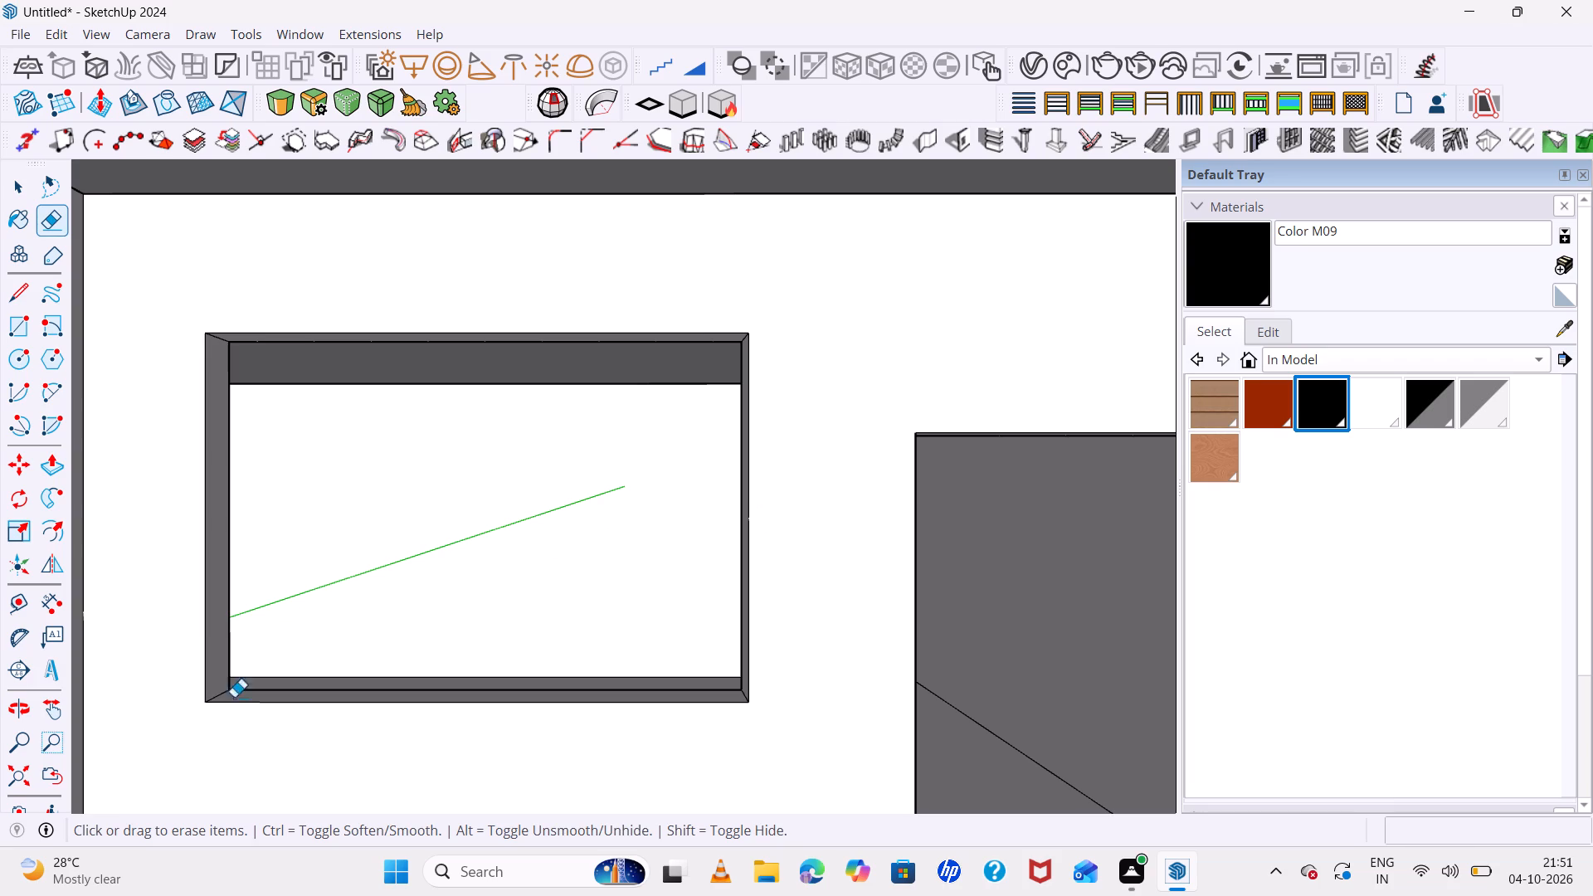
{"action": "key", "text": "Escape"}
{"action": "key", "text": "space"}
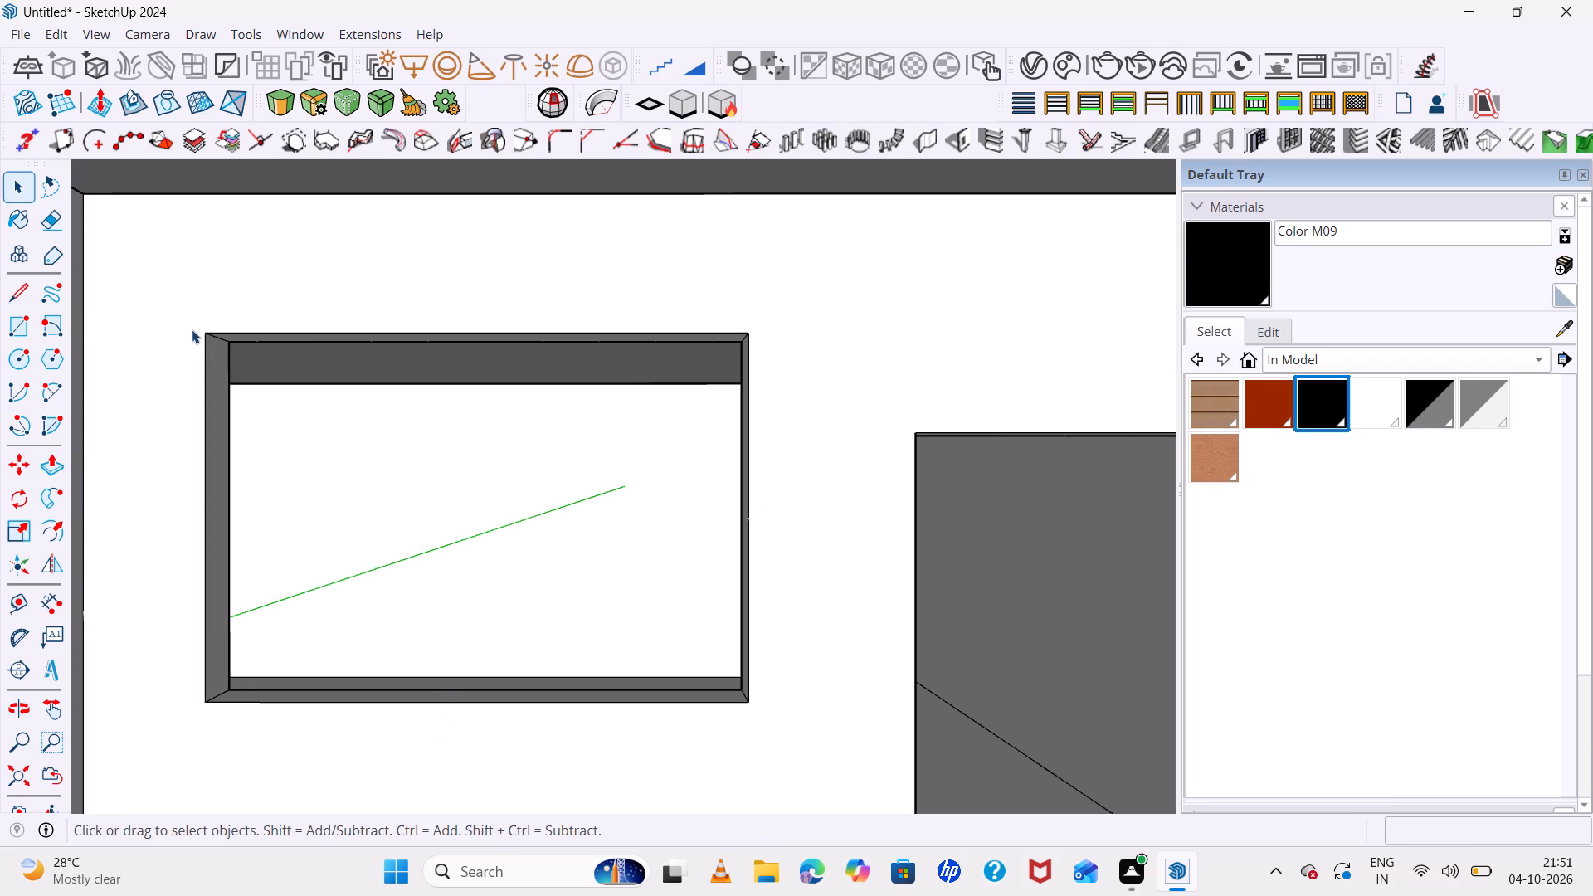
{"action": "key", "text": "r"}
{"action": "left_click", "coordinate": [207, 335]}
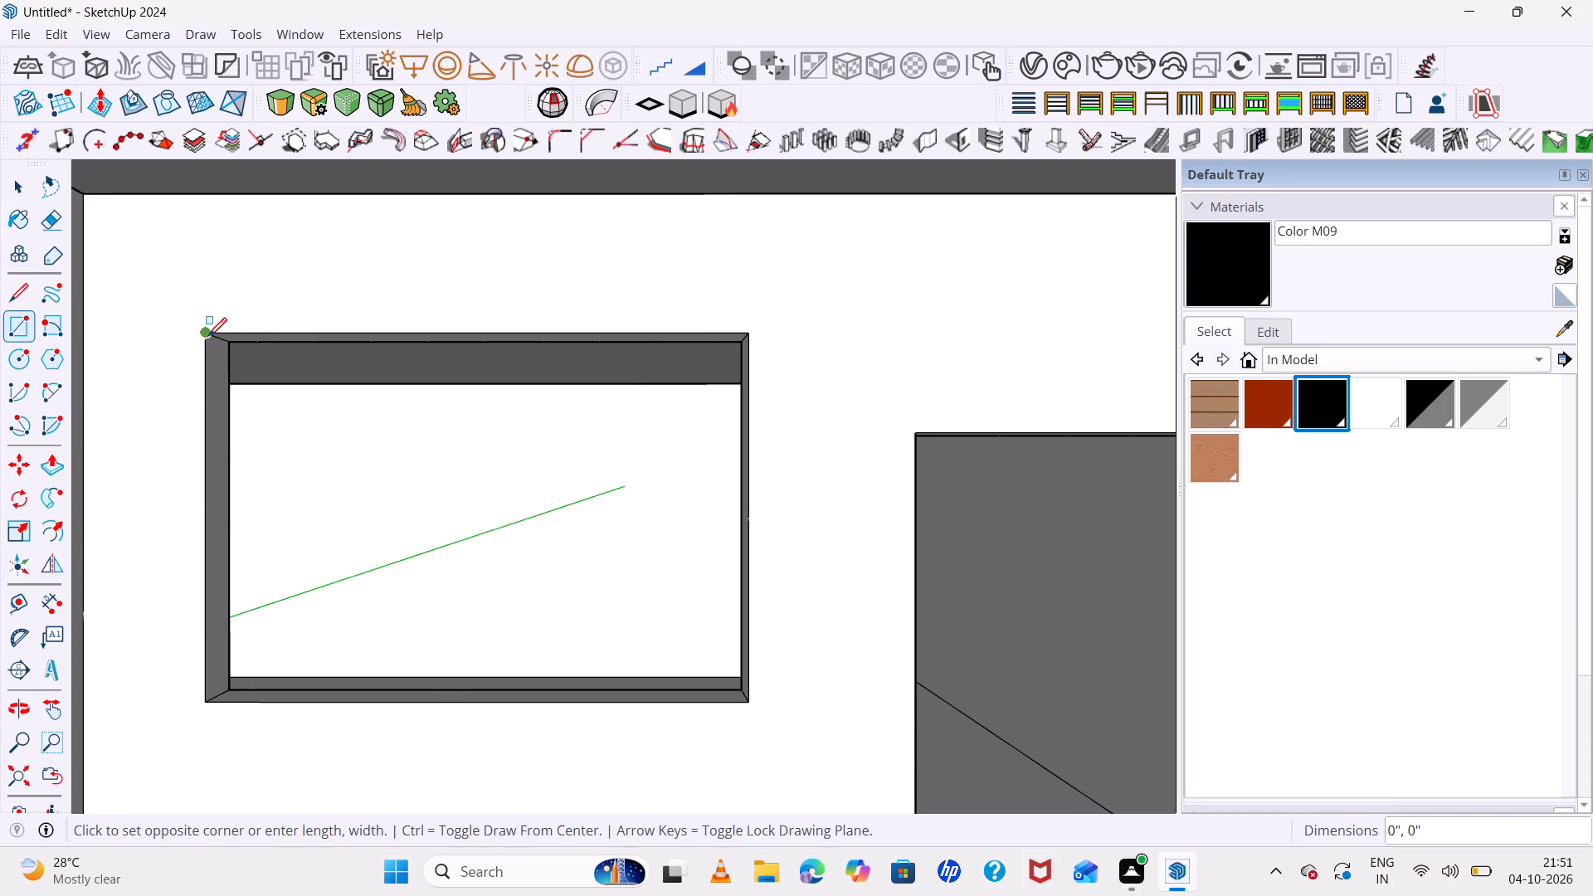
{"action": "left_click", "coordinate": [748, 702]}
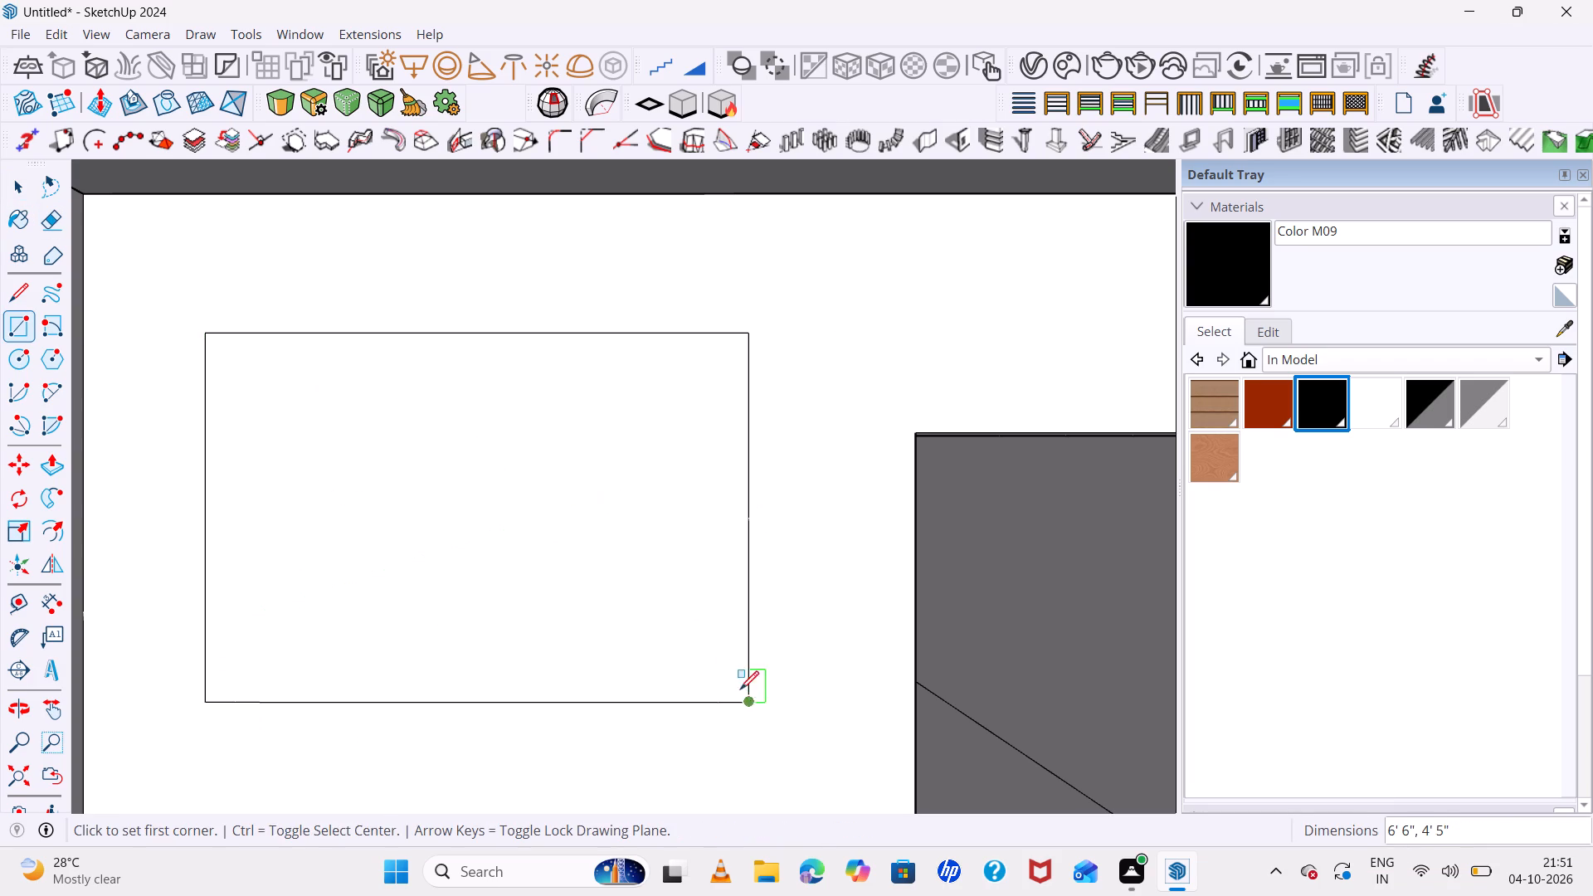
{"action": "key", "text": "space"}
Offset the window rectangle's outline inward about 2" to form a frame.
{"action": "left_click", "coordinate": [339, 512]}
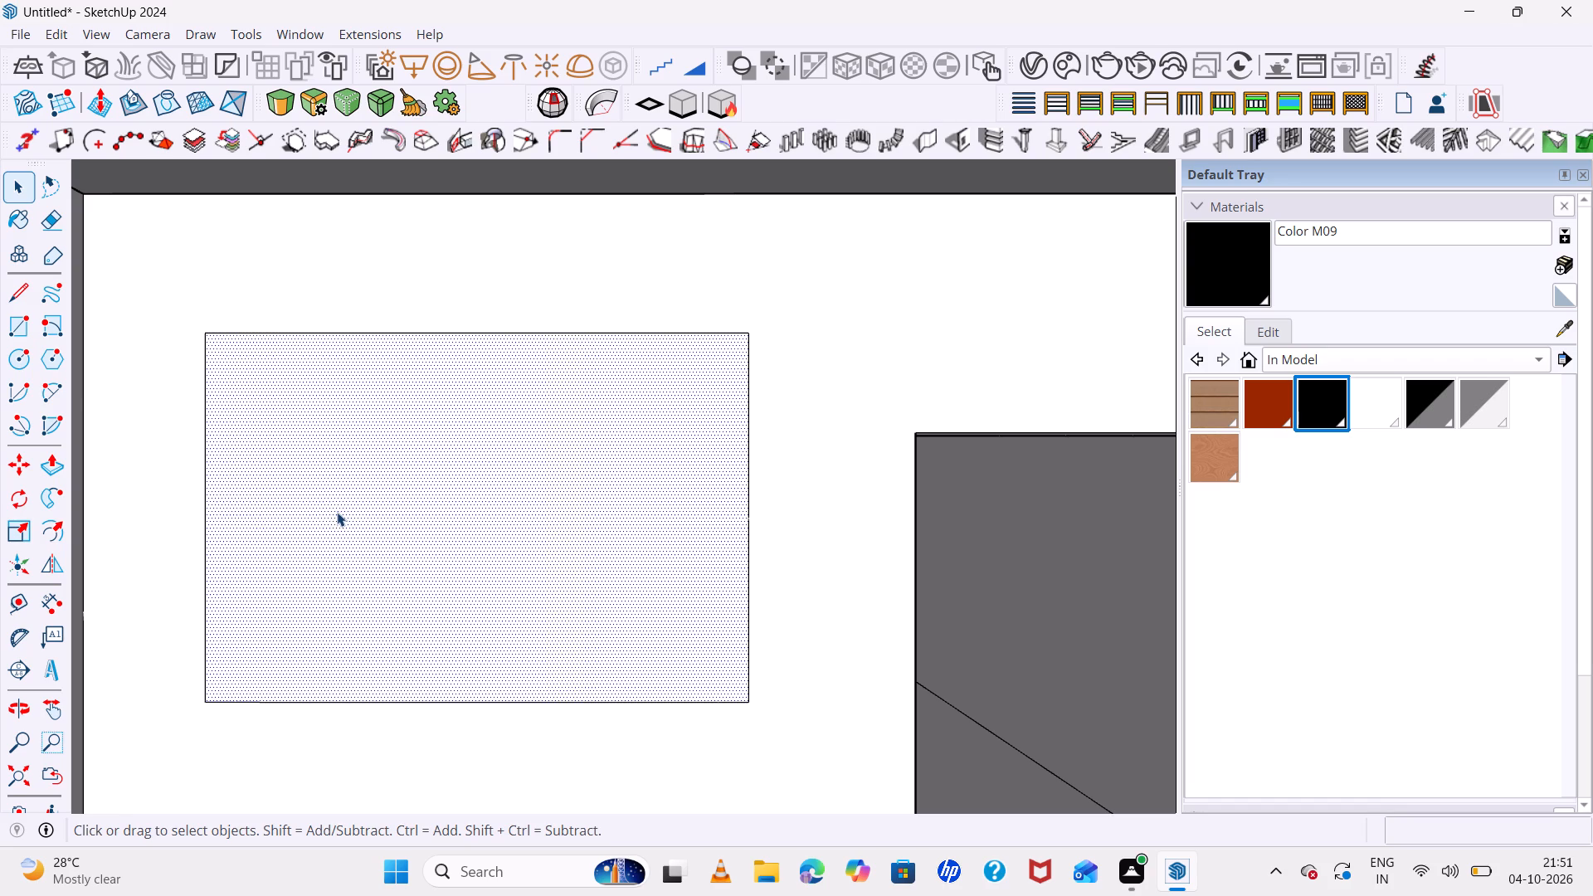
{"action": "key", "text": "f"}
{"action": "left_click", "coordinate": [217, 507]}
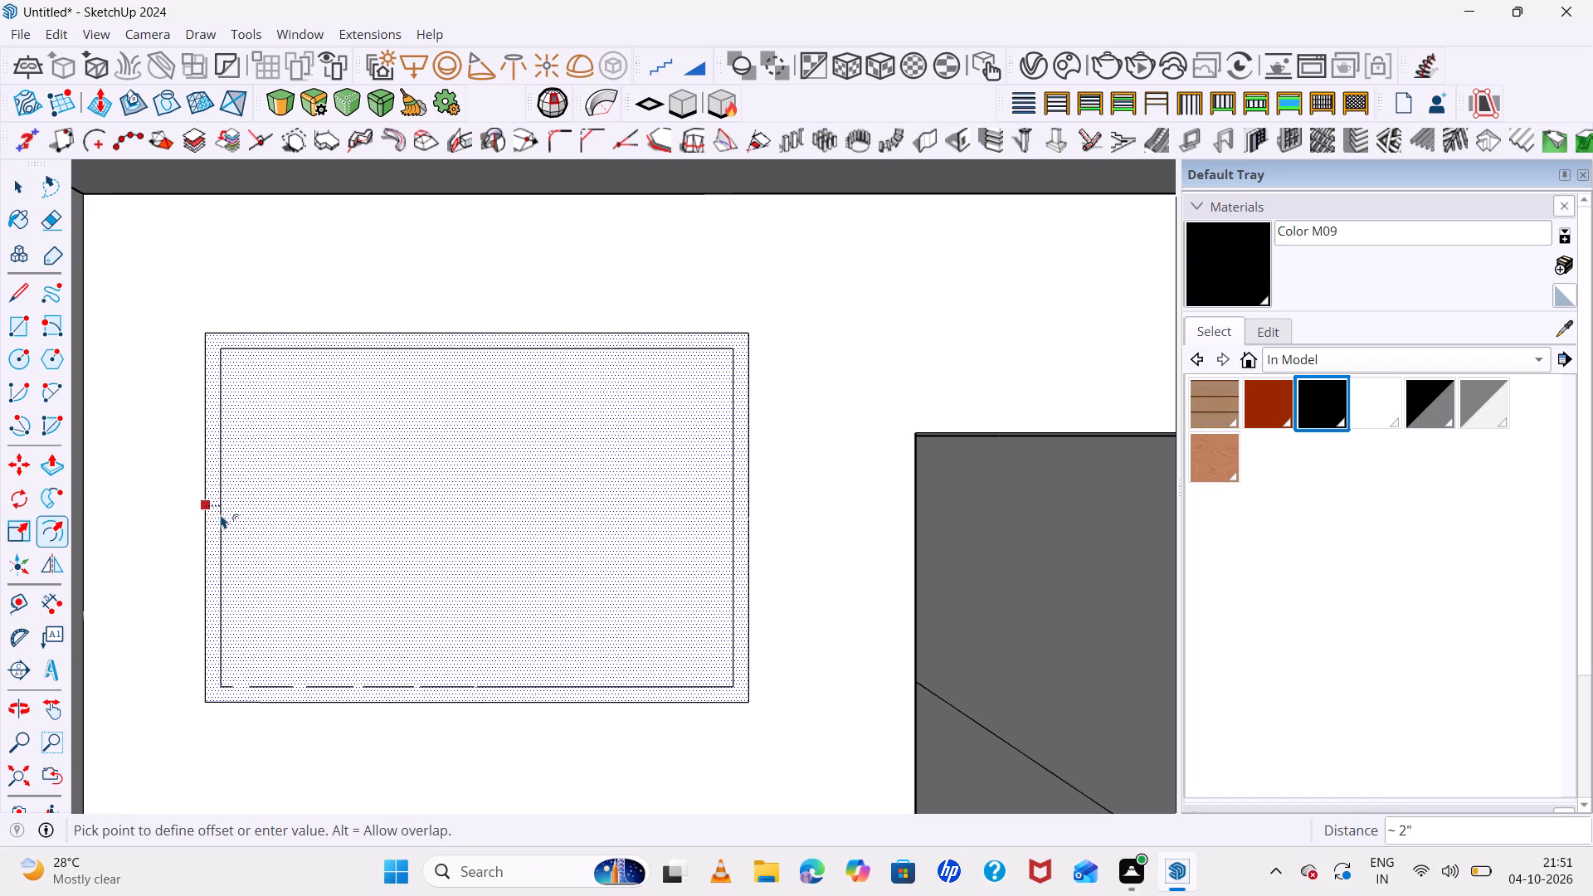
{"action": "left_click", "coordinate": [221, 514]}
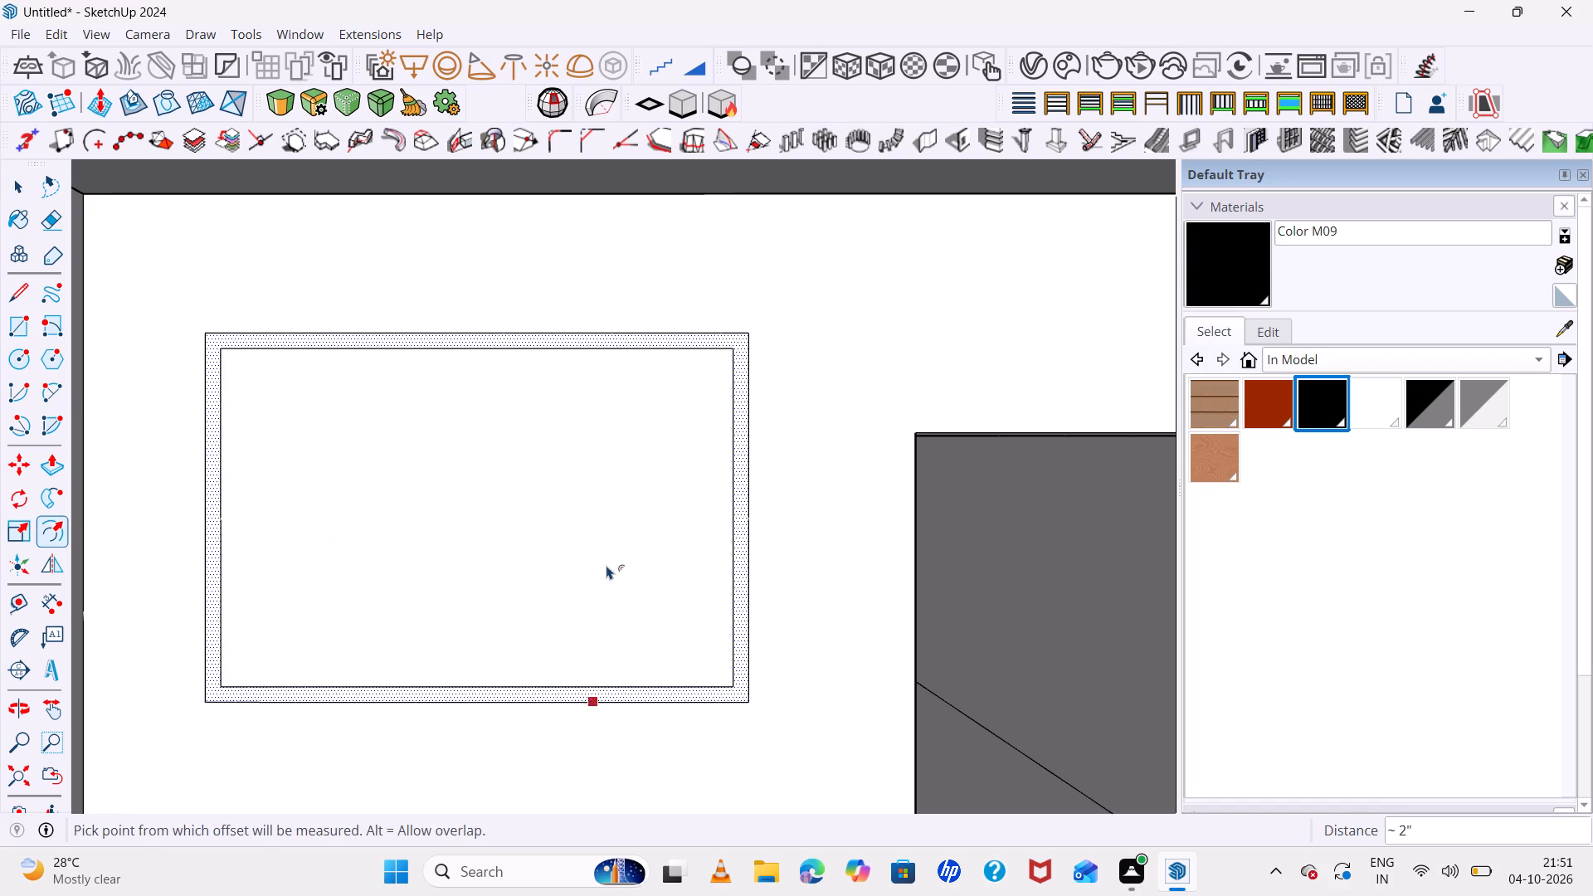
{"action": "key", "text": "space"}
Draw a vertical line between the midpoints of the inner frame edges, splitting the window into two panes.
{"action": "key", "text": "l"}
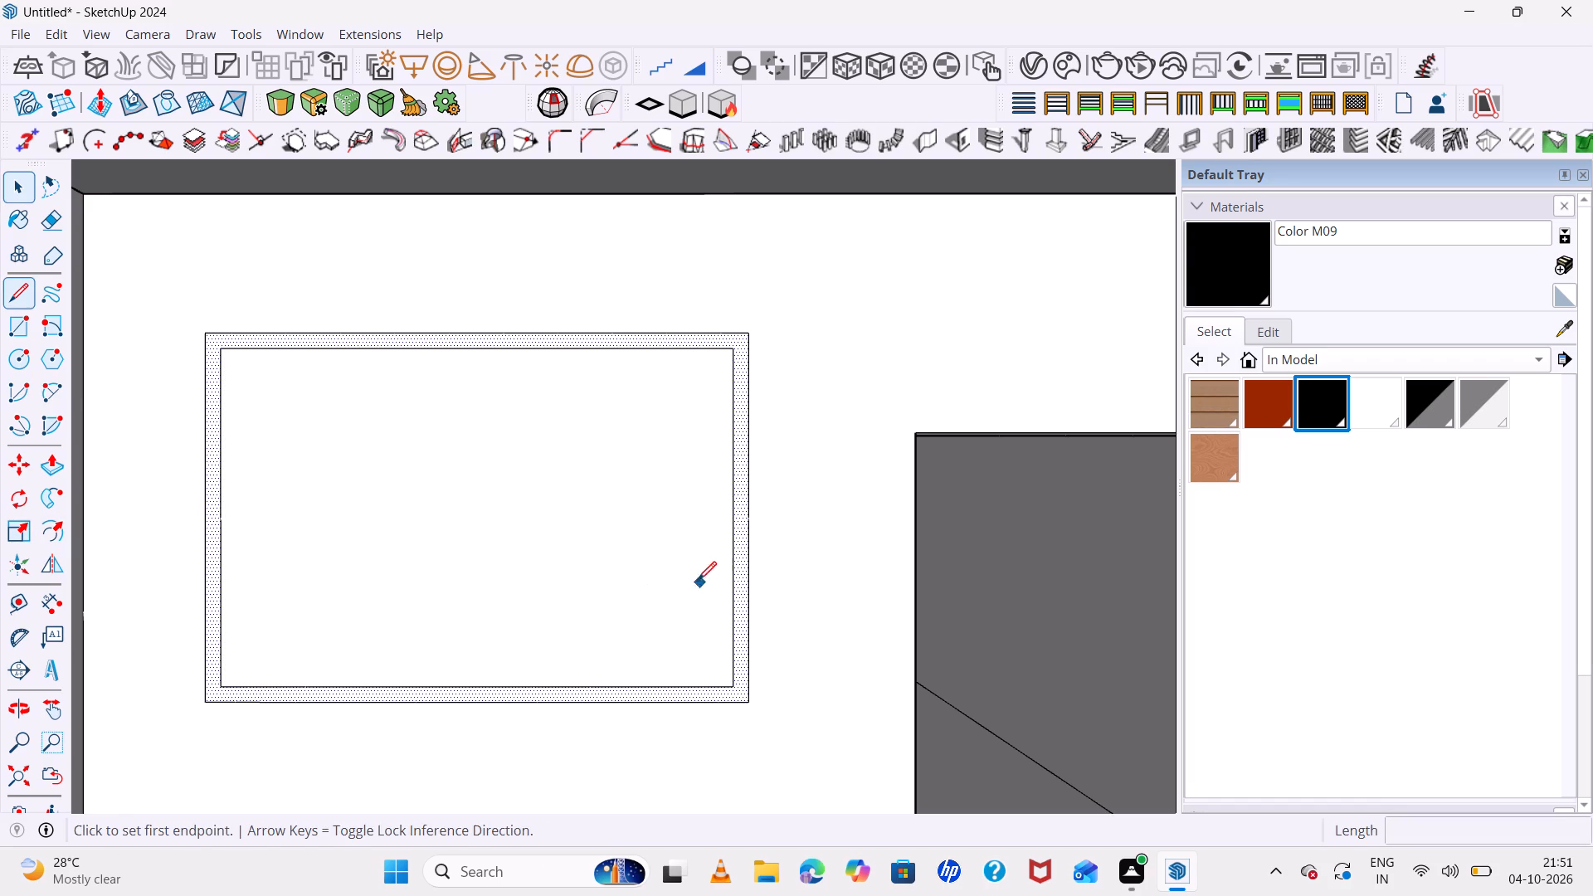
{"action": "left_click", "coordinate": [473, 689]}
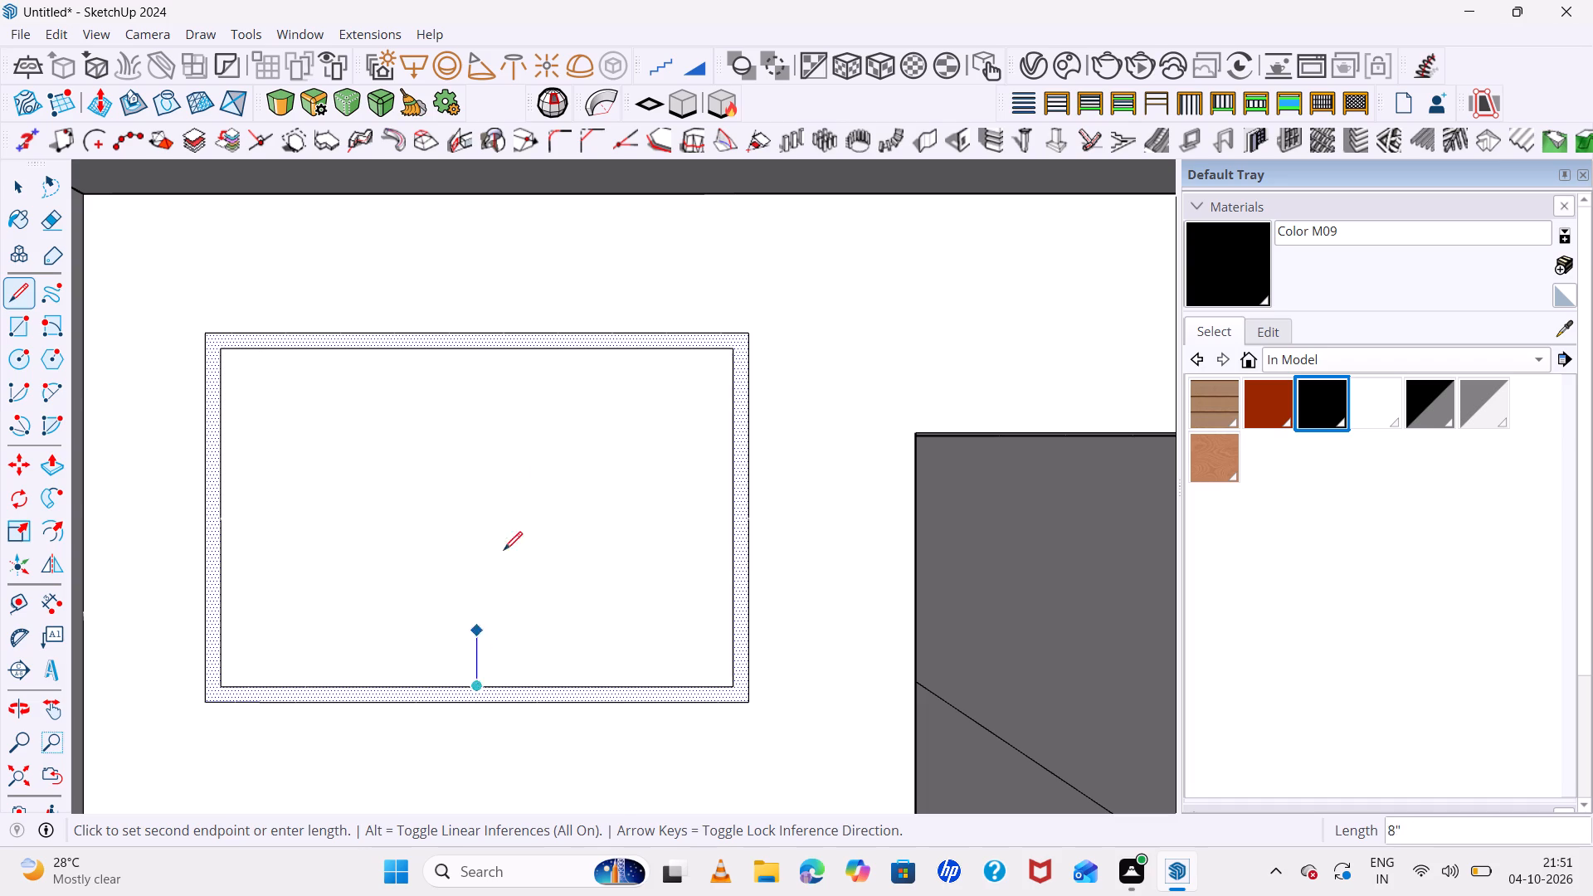
{"action": "left_click", "coordinate": [475, 351]}
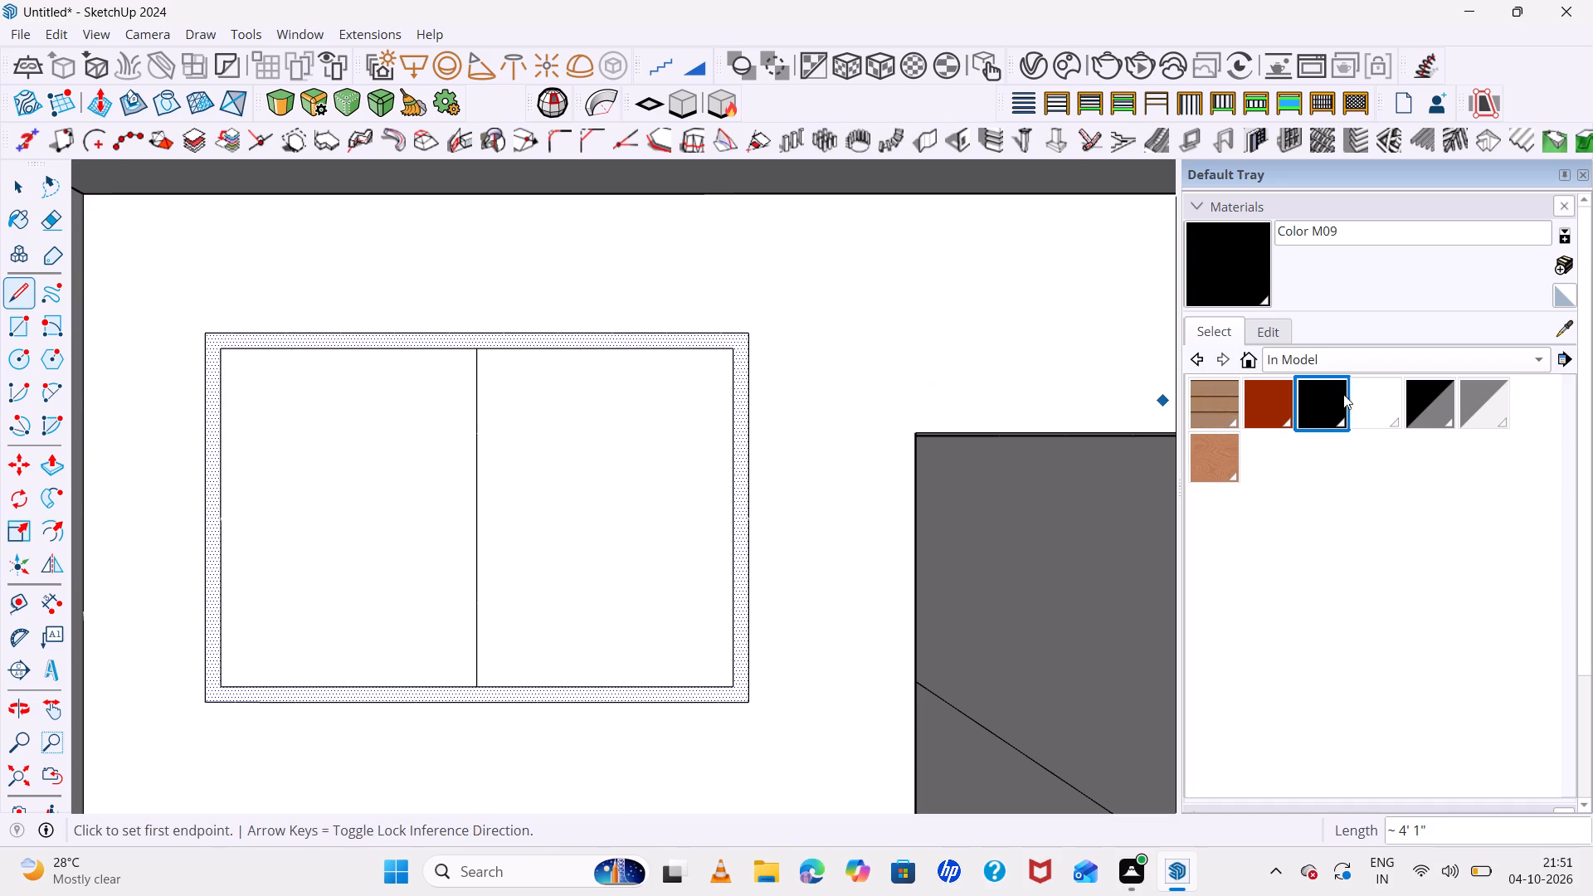
Paint the balcony window's frame with the brown Color C07 from the Colors collection.
{"action": "left_click", "coordinate": [1366, 363]}
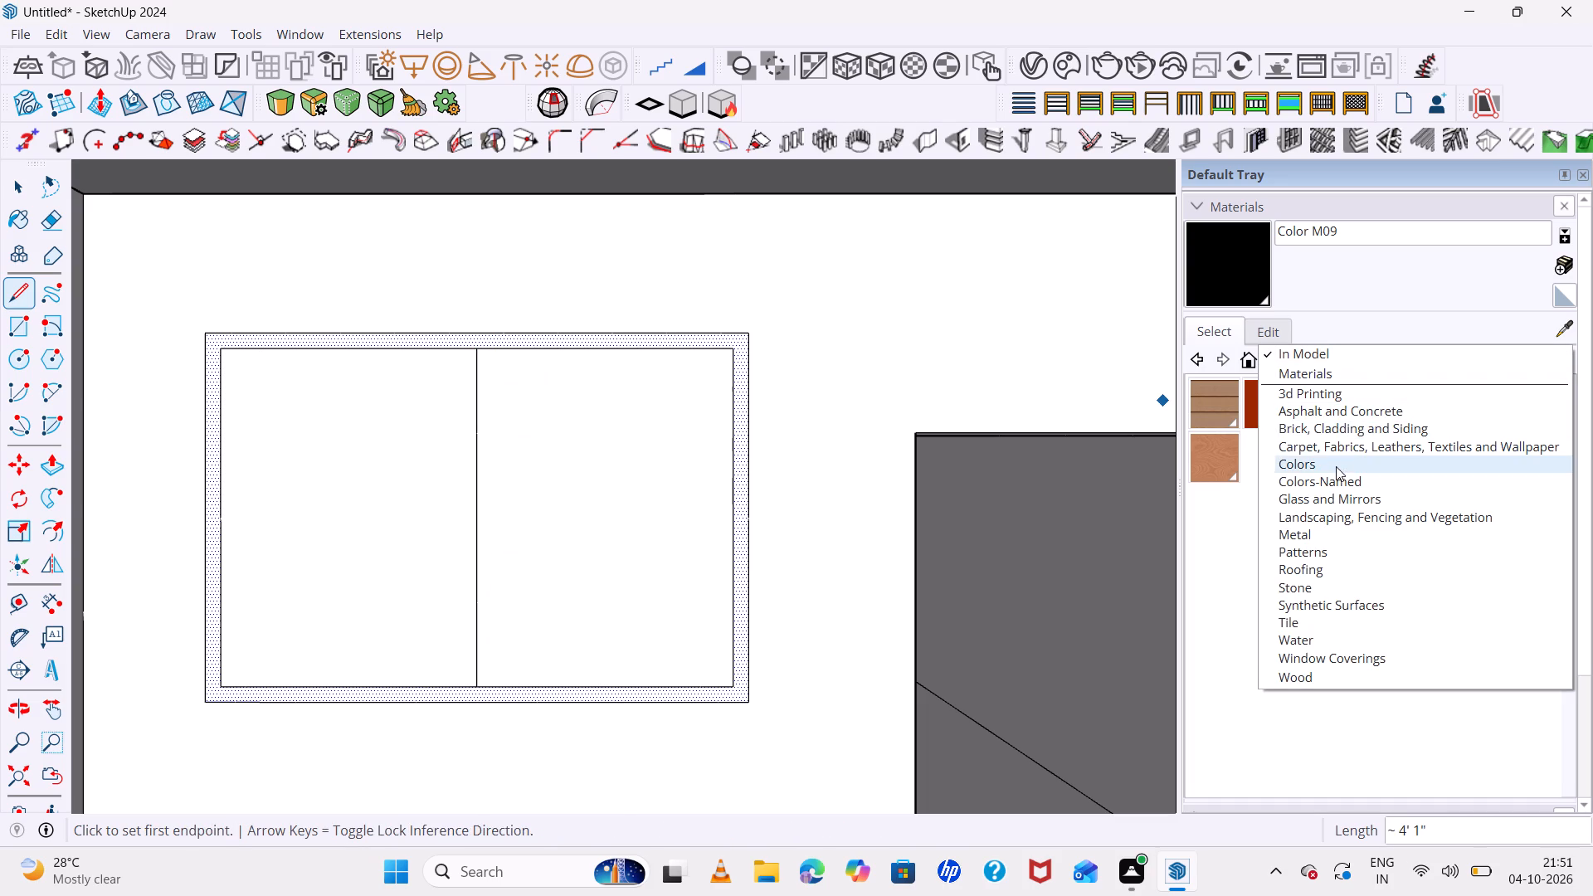
{"action": "left_click", "coordinate": [1336, 466]}
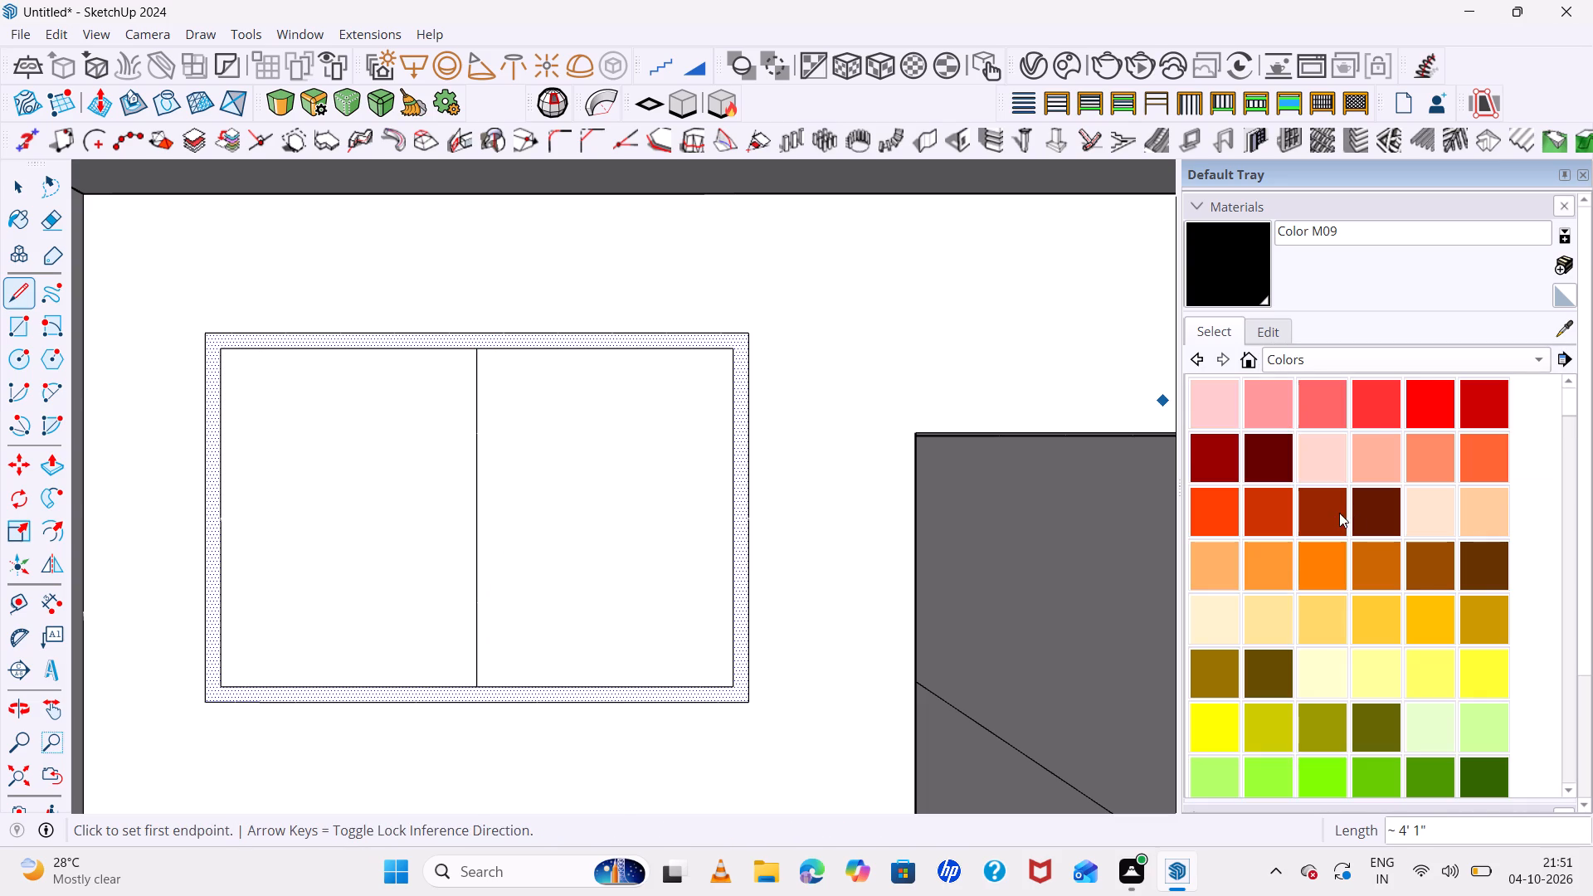
{"action": "scroll", "coordinate": [1330, 519], "scroll_direction": "down", "scroll_amount": 1}
{"action": "left_click", "coordinate": [1425, 562]}
{"action": "scroll", "coordinate": [702, 350], "scroll_direction": "up", "scroll_amount": 3}
{"action": "left_click", "coordinate": [738, 338]}
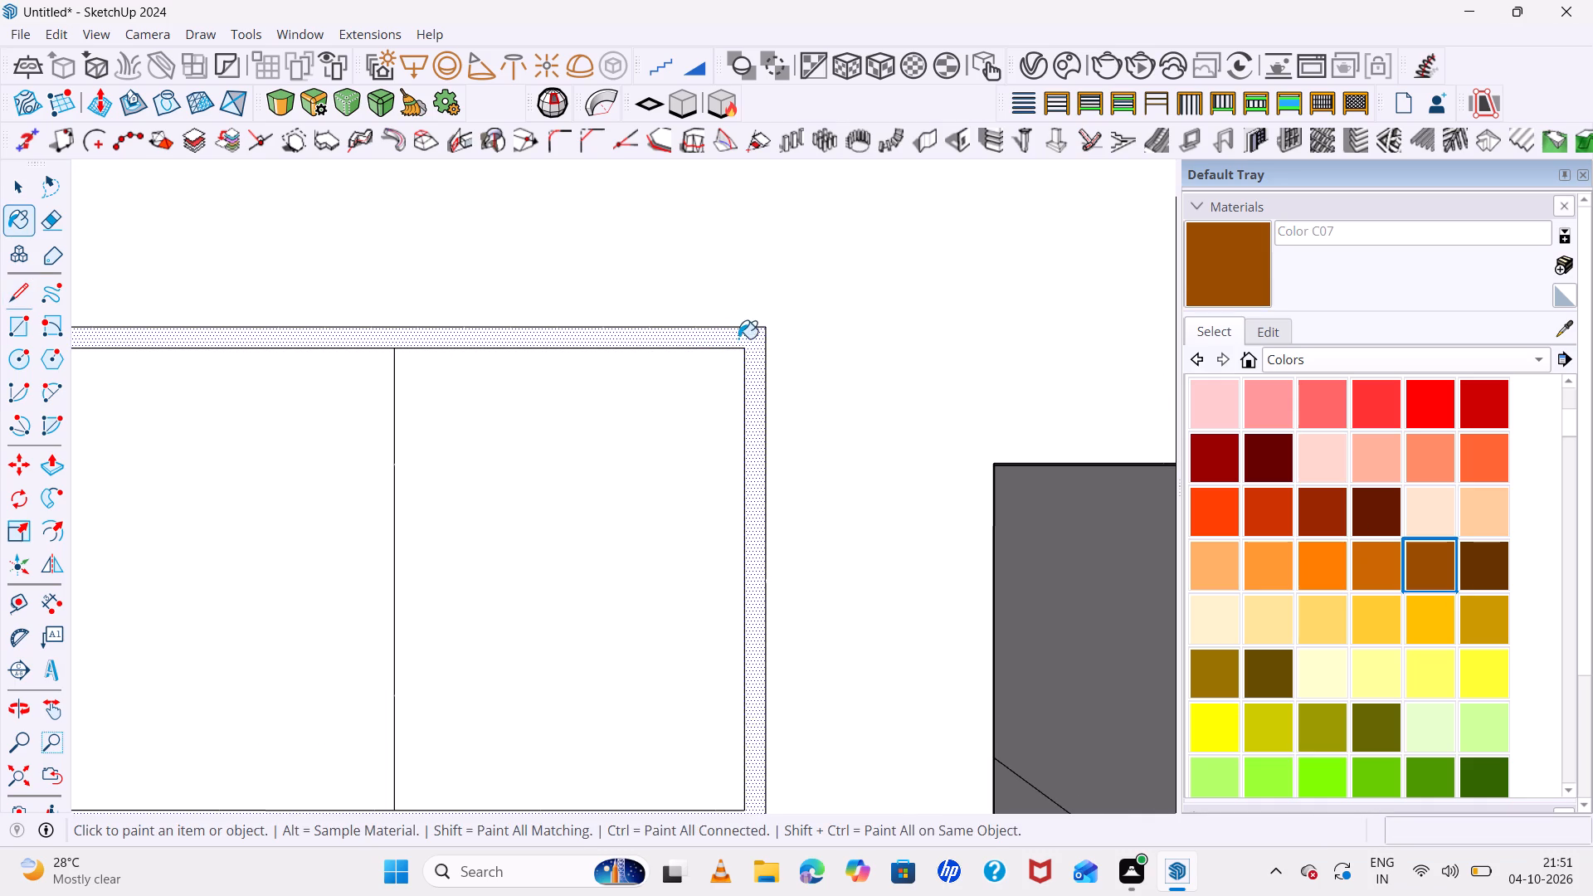
{"action": "scroll", "coordinate": [753, 346], "scroll_direction": "down", "scroll_amount": 6}
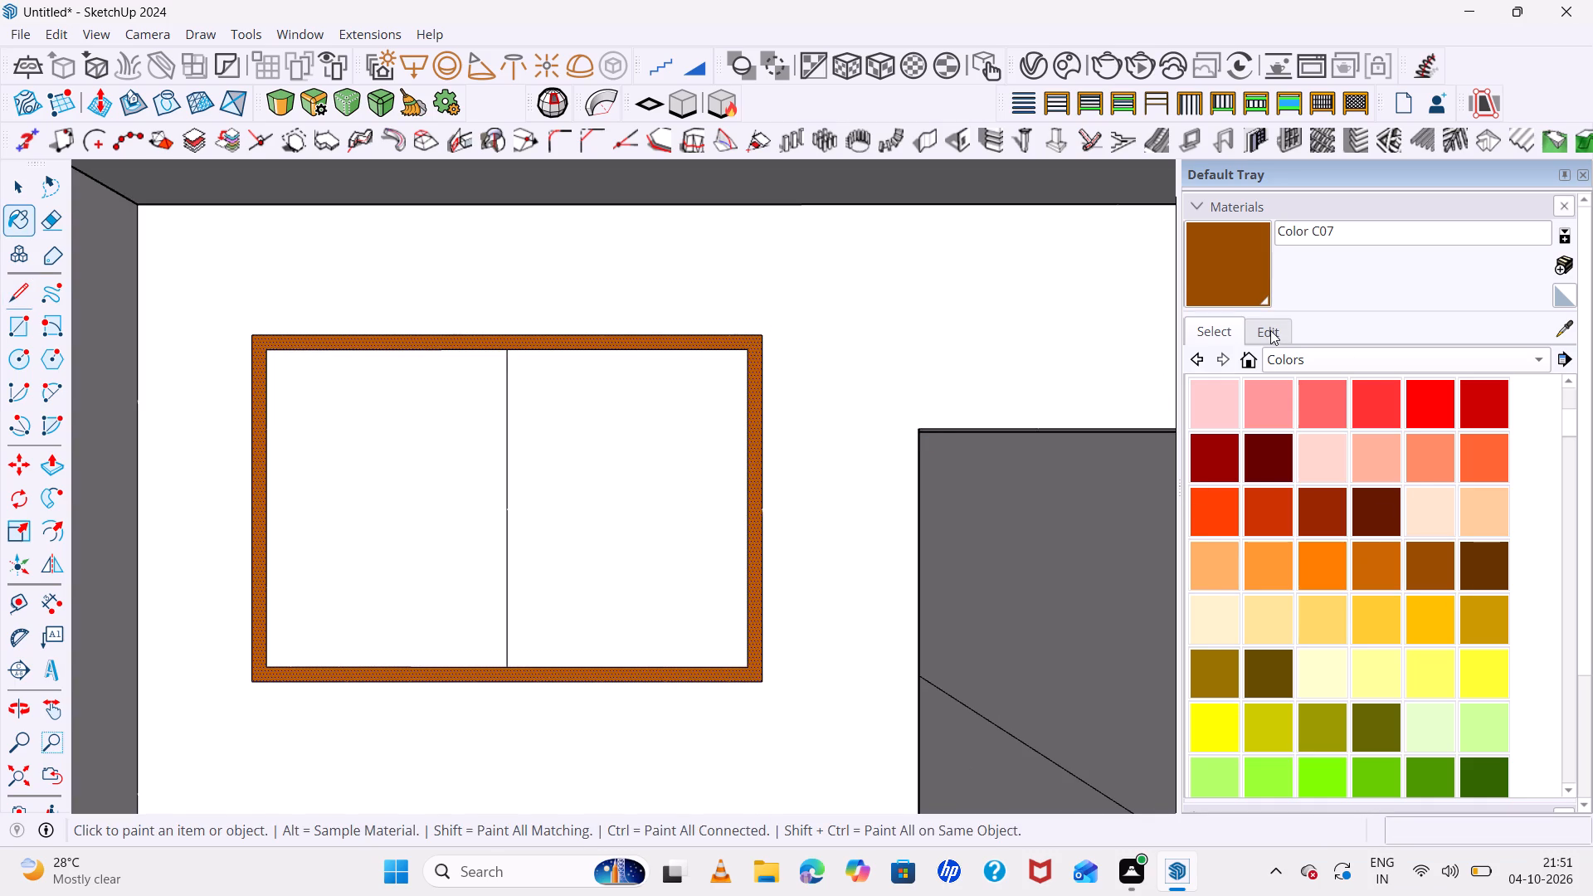
Create a translucent maroon material from Translucent Glass Gray with RGB 64, 0, 21 and opacity 51.
{"action": "left_click", "coordinate": [1270, 330]}
{"action": "left_click", "coordinate": [1206, 334]}
{"action": "left_click", "coordinate": [1241, 359]}
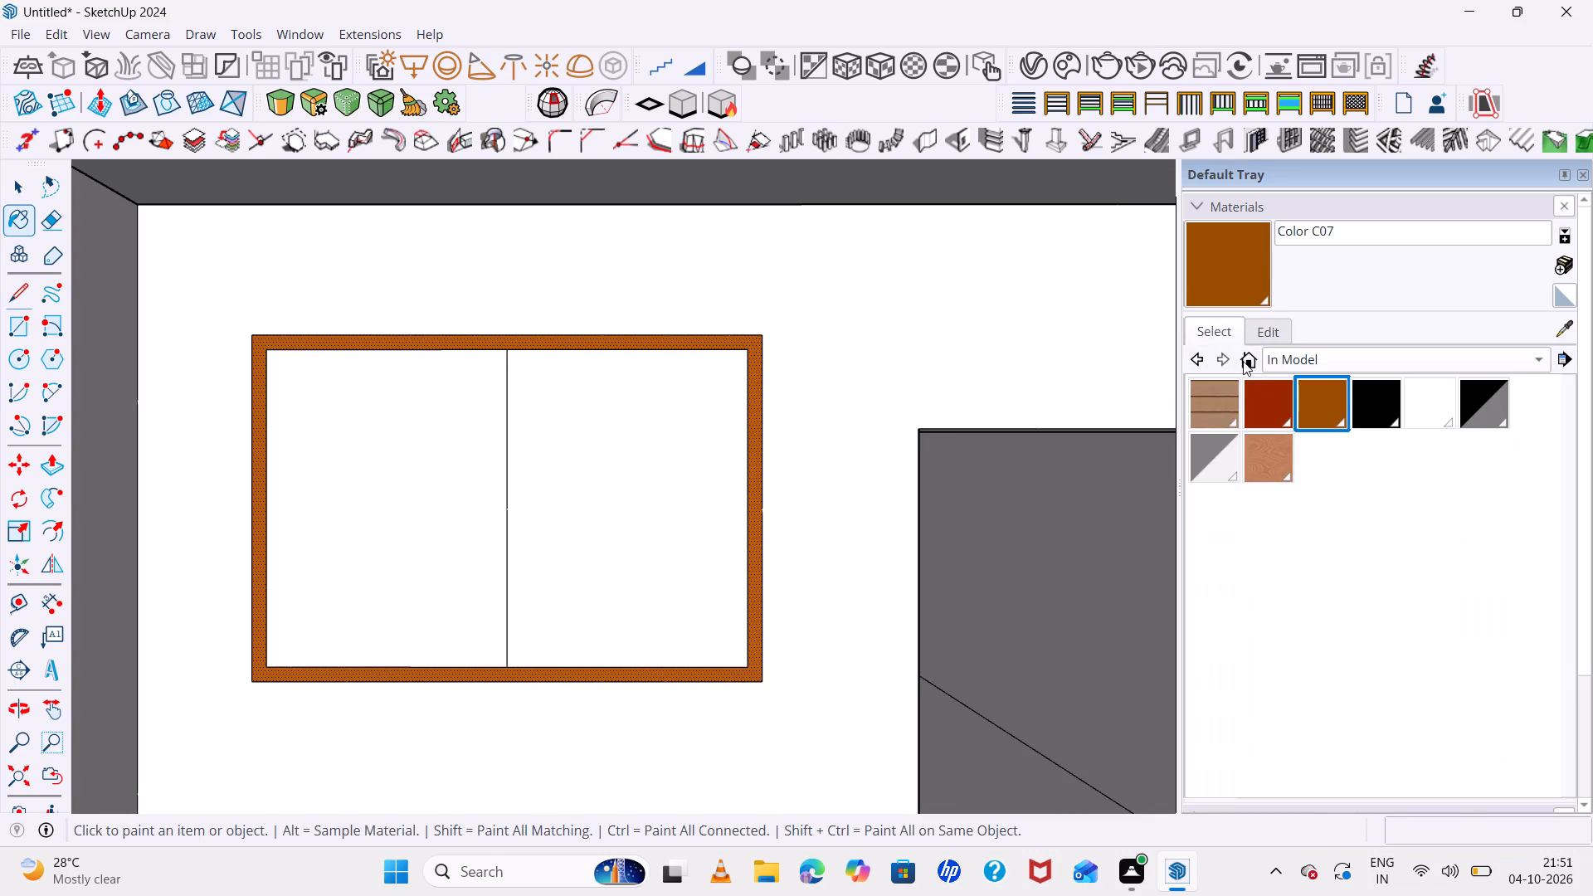
{"action": "left_click", "coordinate": [1230, 460]}
{"action": "left_click", "coordinate": [1561, 266]}
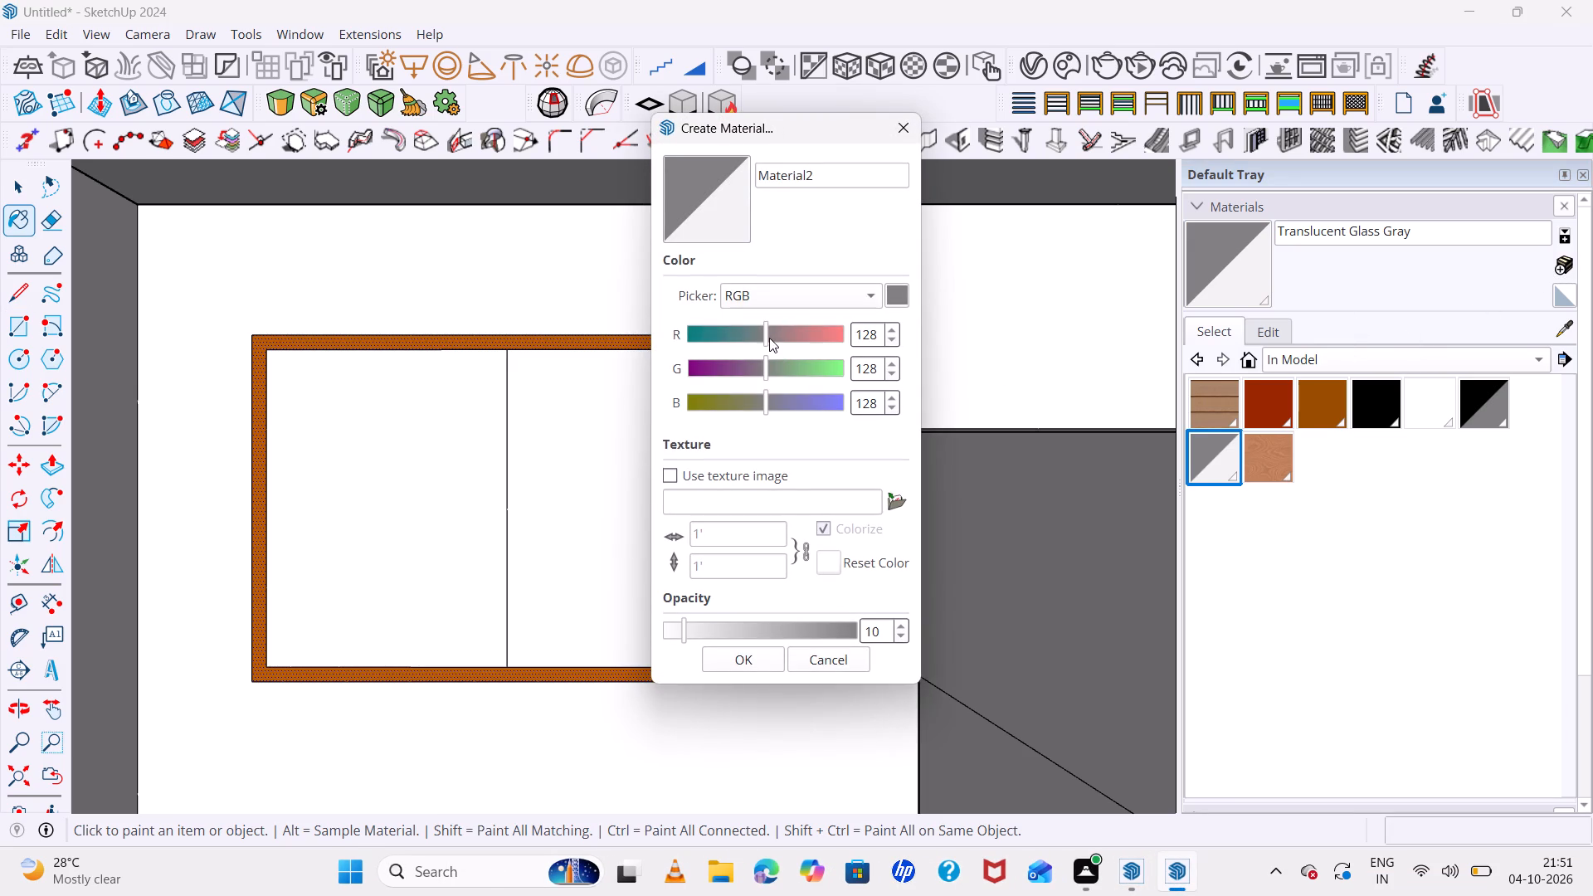
{"action": "left_click_drag", "start_coordinate": [767, 335], "coordinate": [732, 339]}
{"action": "left_click_drag", "start_coordinate": [767, 368], "coordinate": [687, 373]}
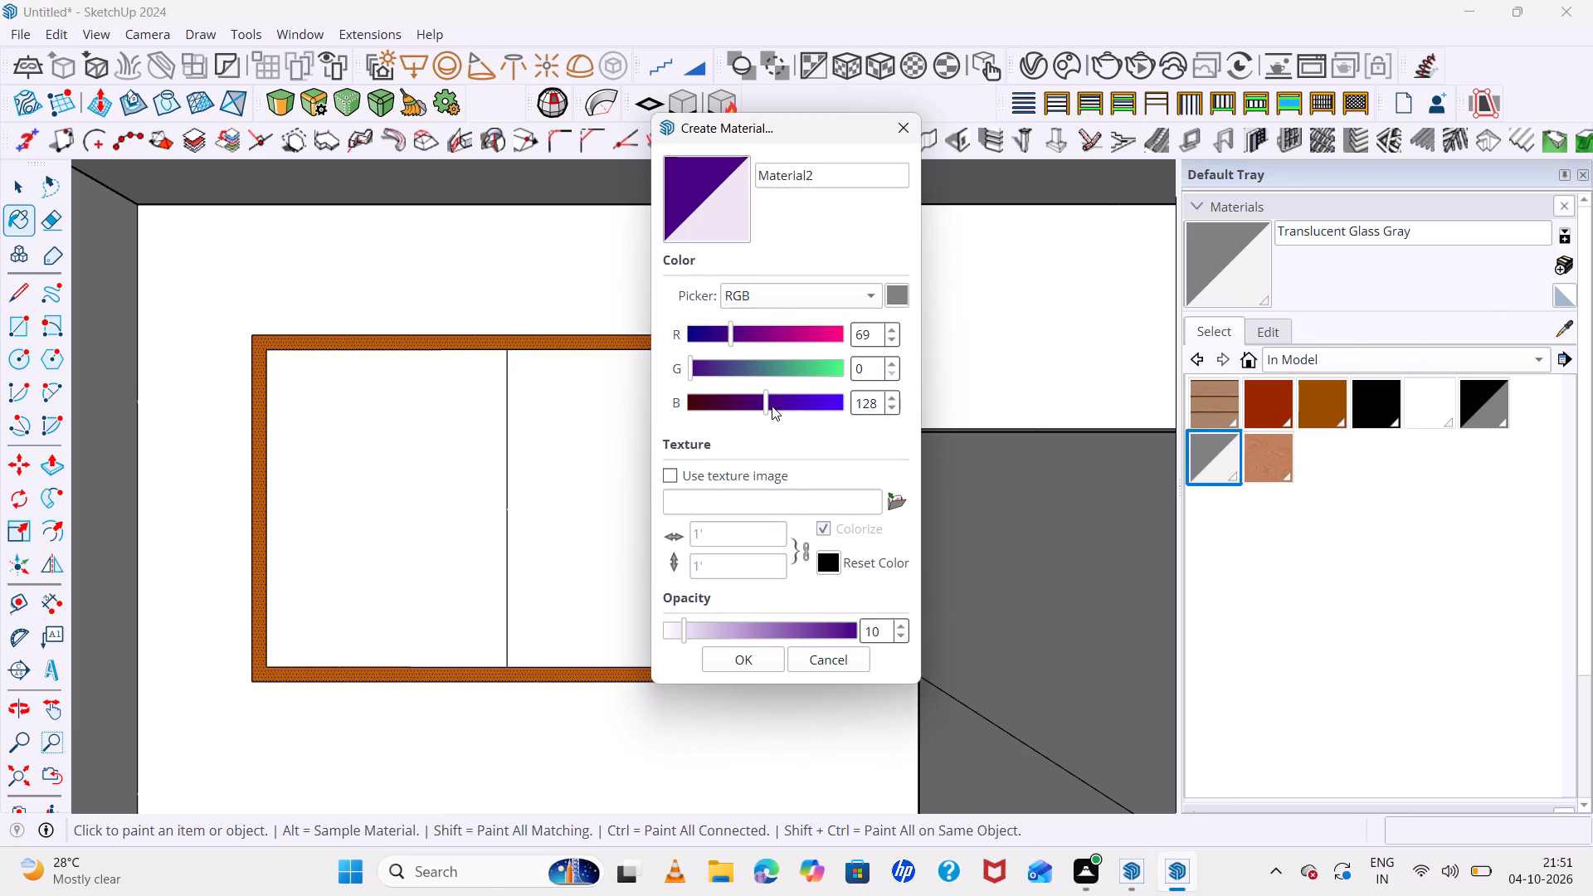
{"action": "left_click_drag", "start_coordinate": [772, 406], "coordinate": [701, 406]}
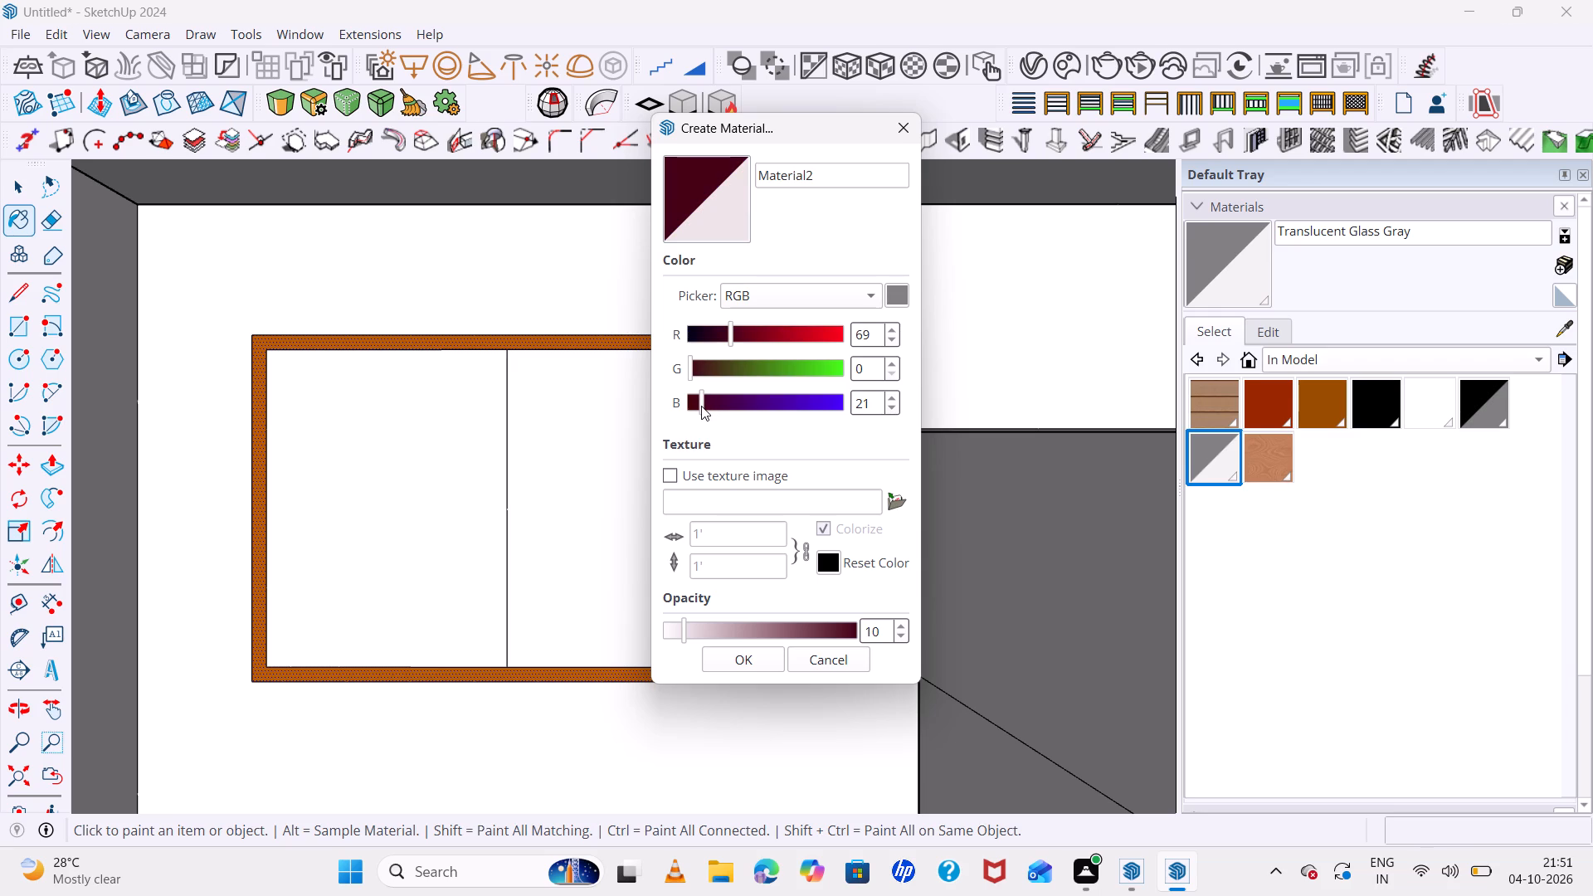
{"action": "left_click_drag", "start_coordinate": [686, 631], "coordinate": [763, 631]}
{"action": "left_click", "coordinate": [726, 336]}
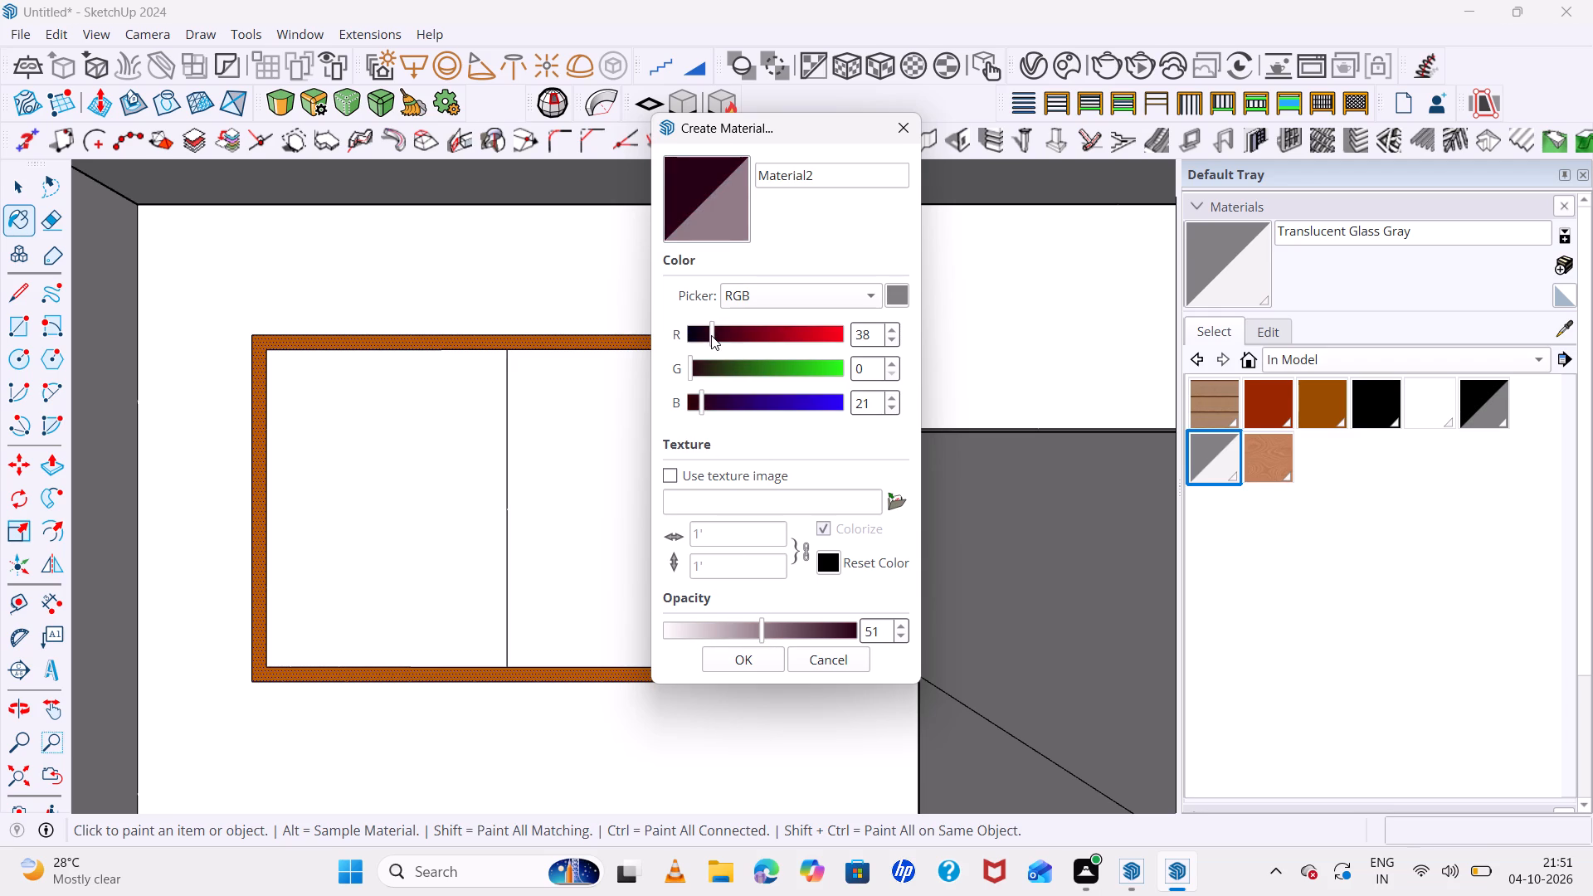
{"action": "double_click", "coordinate": [738, 663]}
Paint both panes of the balcony window with the translucent maroon material and leave the group.
{"action": "left_click", "coordinate": [610, 489]}
{"action": "left_click", "coordinate": [451, 475]}
{"action": "scroll", "coordinate": [571, 515], "scroll_direction": "down", "scroll_amount": 12}
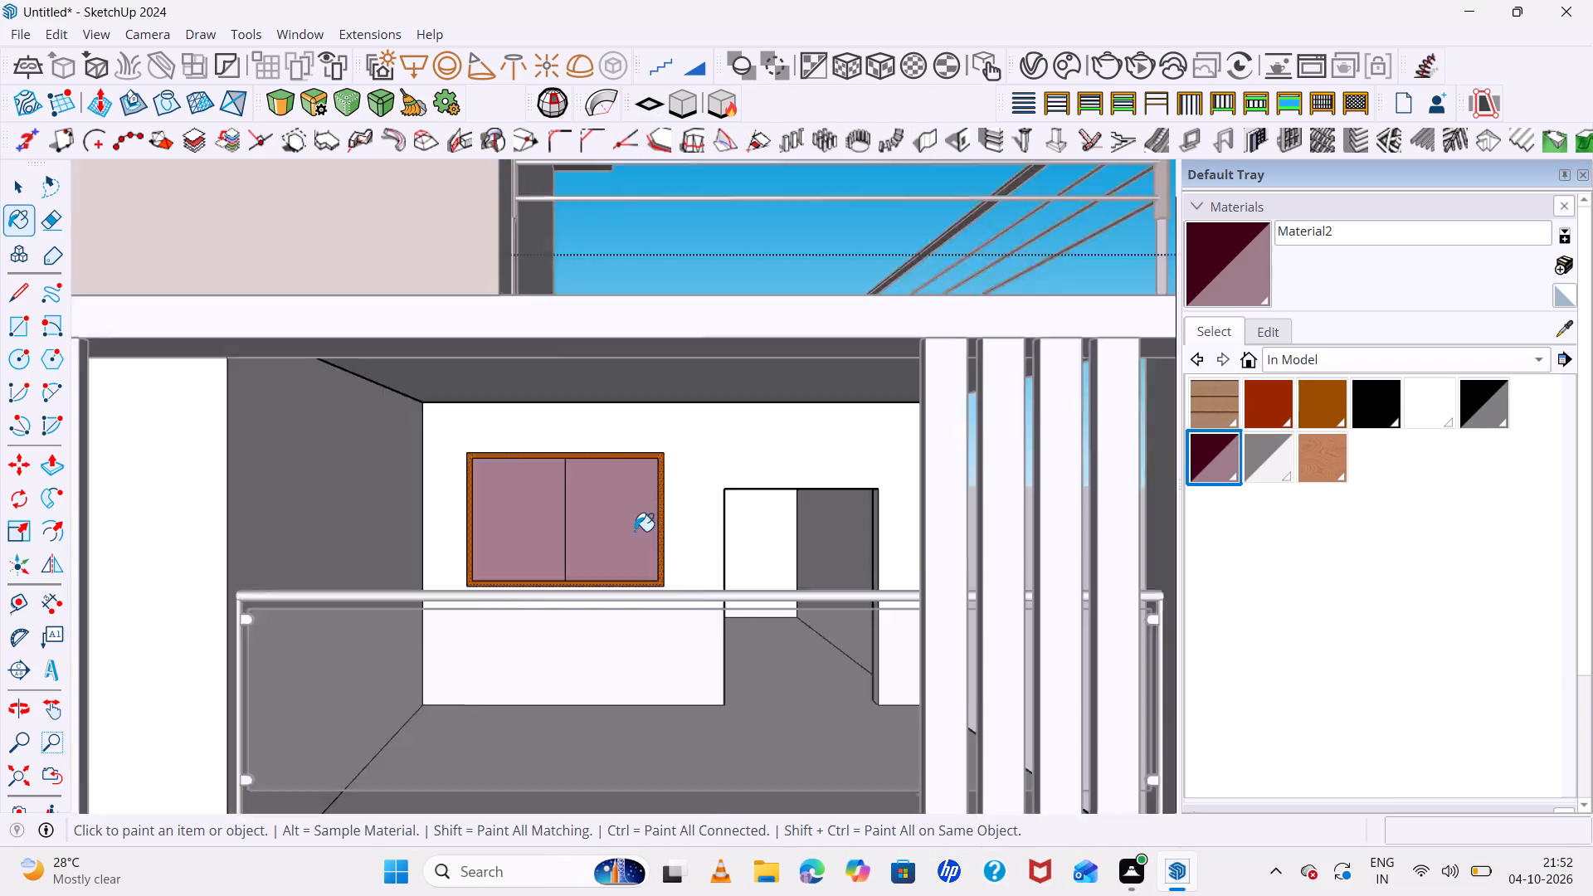
{"action": "scroll", "coordinate": [635, 531], "scroll_direction": "down", "scroll_amount": 8}
{"action": "middle_click_drag", "start_coordinate": [723, 572], "coordinate": [748, 692]}
{"action": "middle_click_drag", "start_coordinate": [758, 640], "coordinate": [751, 489]}
{"action": "key", "text": "space"}
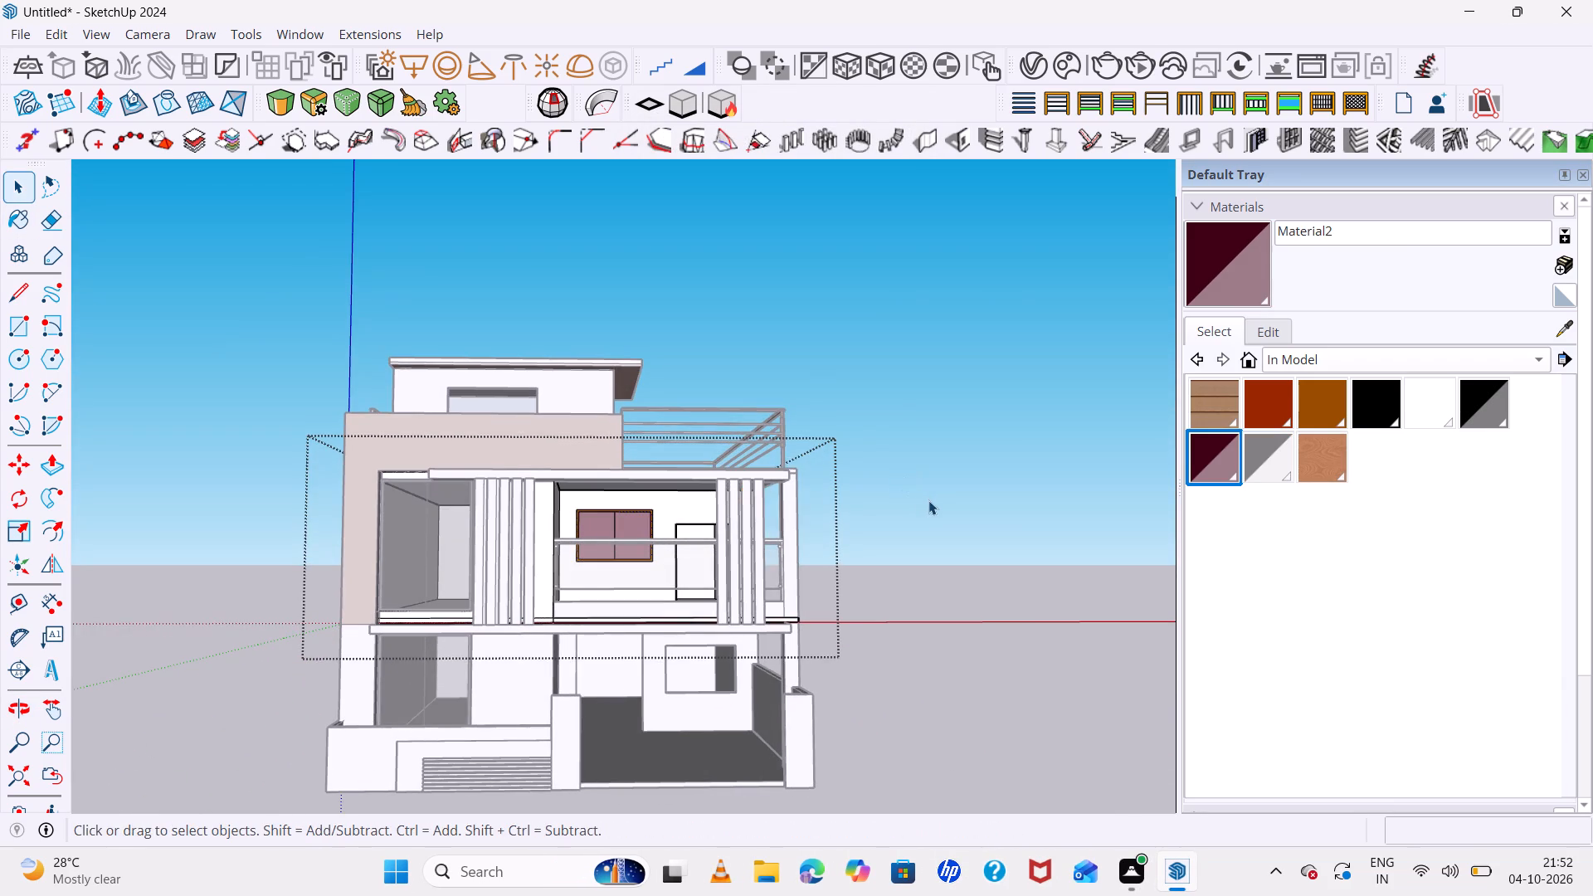
{"action": "left_click", "coordinate": [928, 500]}
Create a translucent brown material based on the maroon one with RGB 76, 47, 21 and opacity 51.
{"action": "scroll", "coordinate": [928, 560], "scroll_direction": "up", "scroll_amount": 6}
{"action": "middle_click_drag", "start_coordinate": [851, 622], "coordinate": [778, 665]}
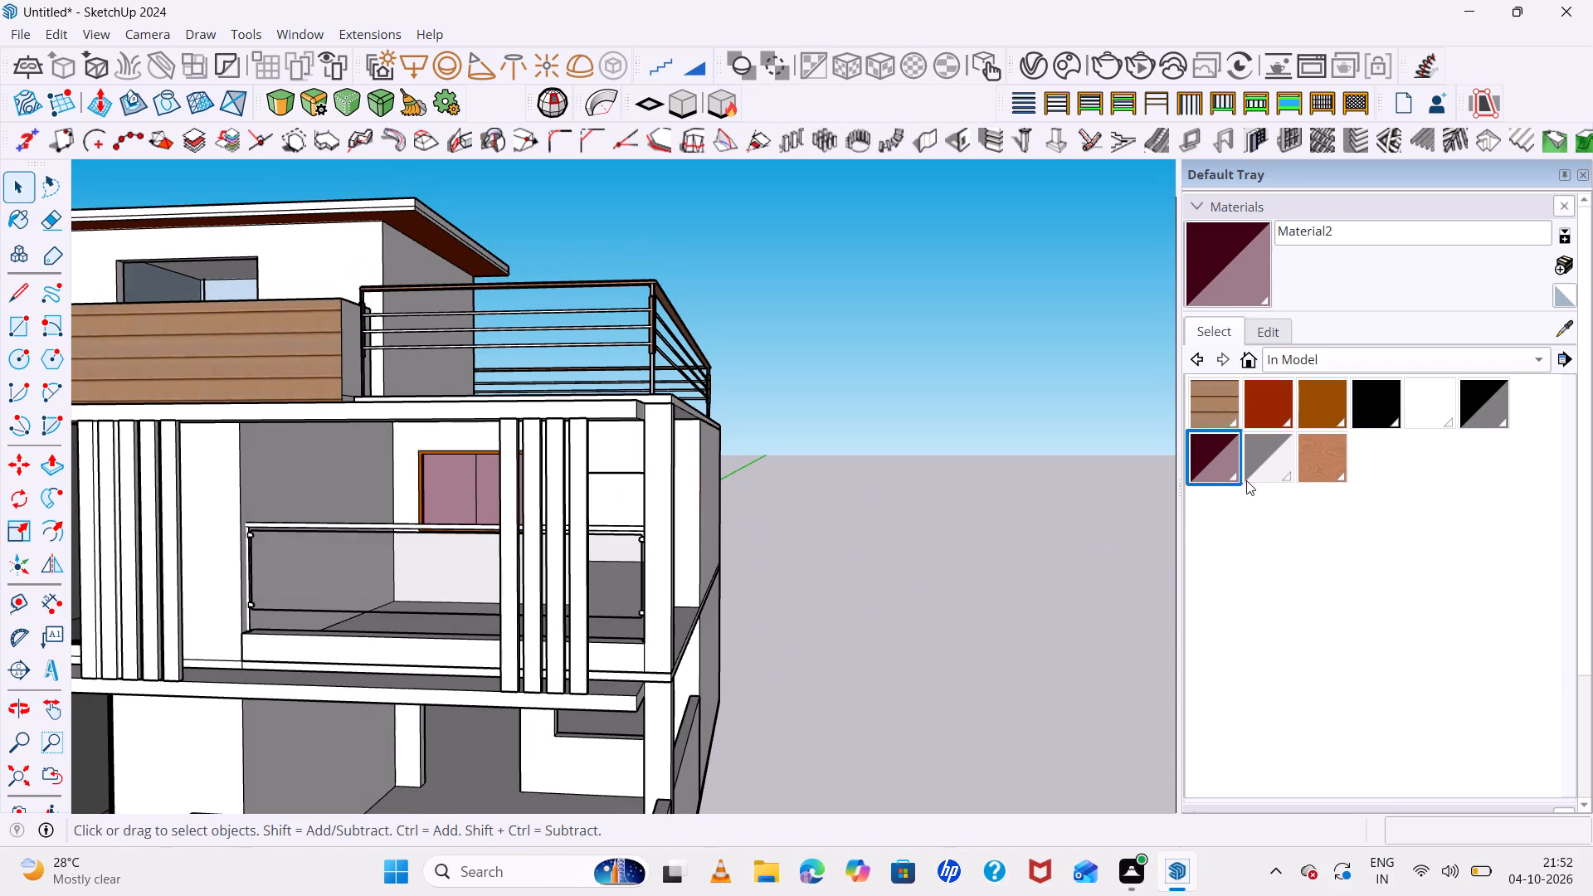
{"action": "left_click", "coordinate": [1571, 270]}
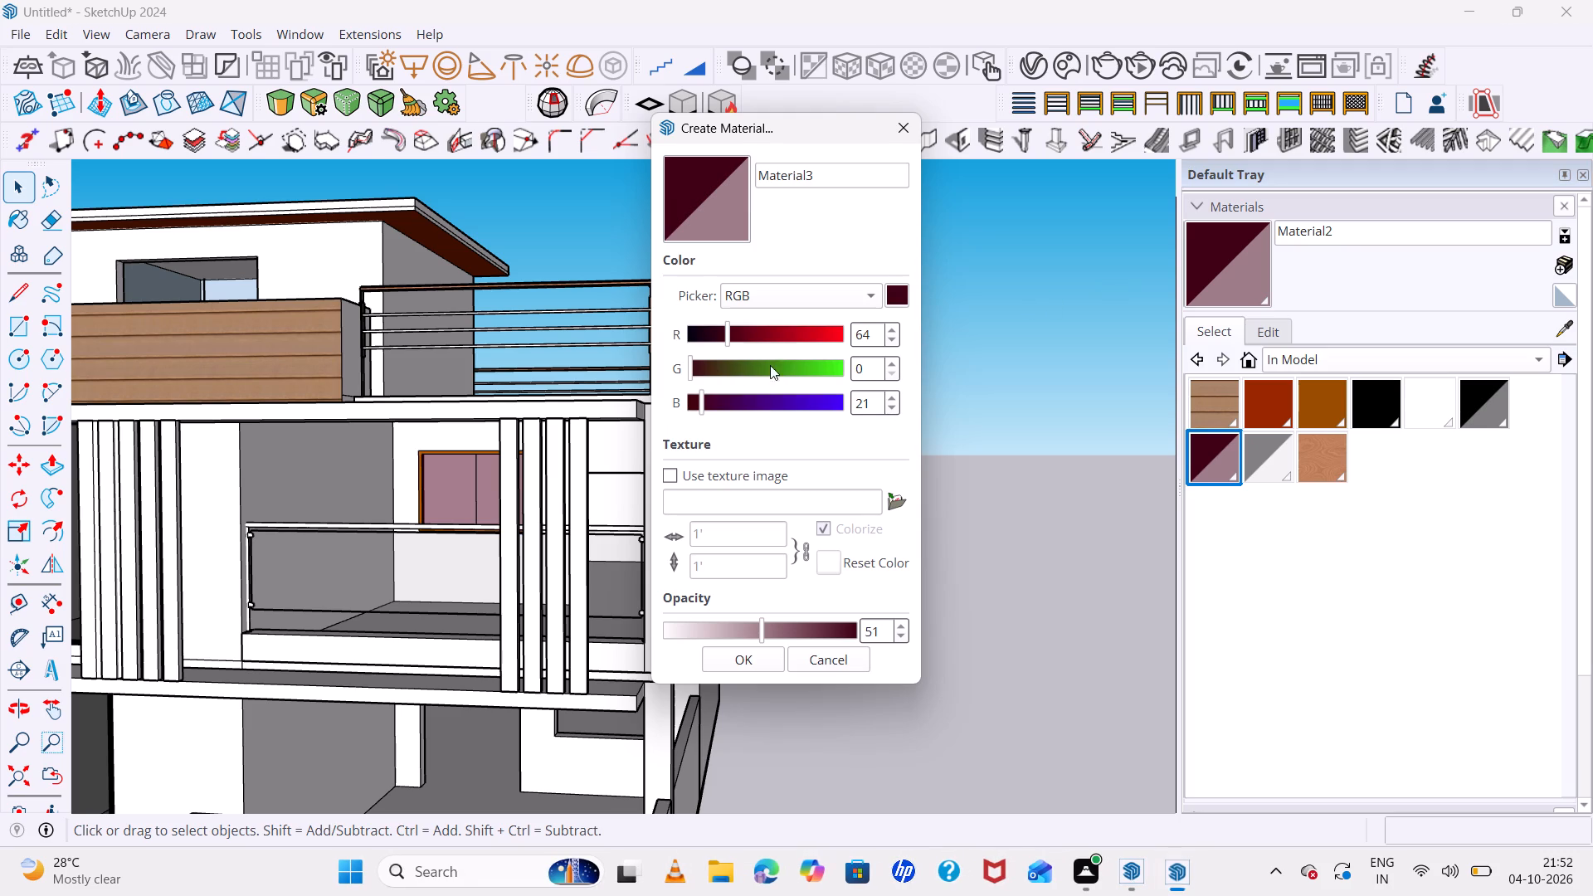
{"action": "left_click_drag", "start_coordinate": [727, 329], "coordinate": [709, 331]}
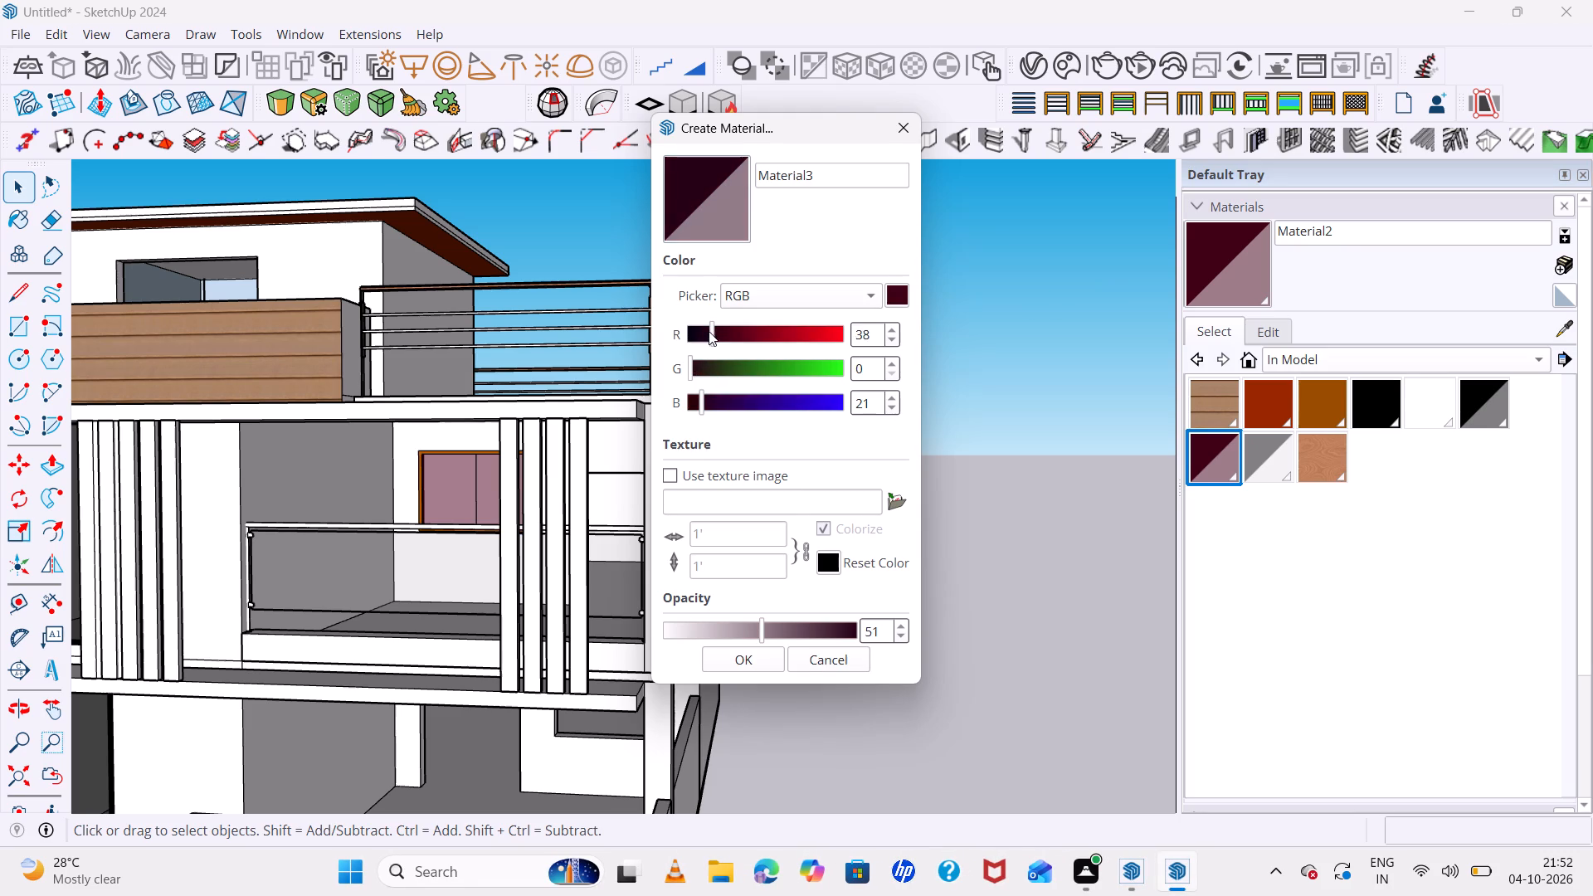
{"action": "left_click_drag", "start_coordinate": [709, 331], "coordinate": [701, 333]}
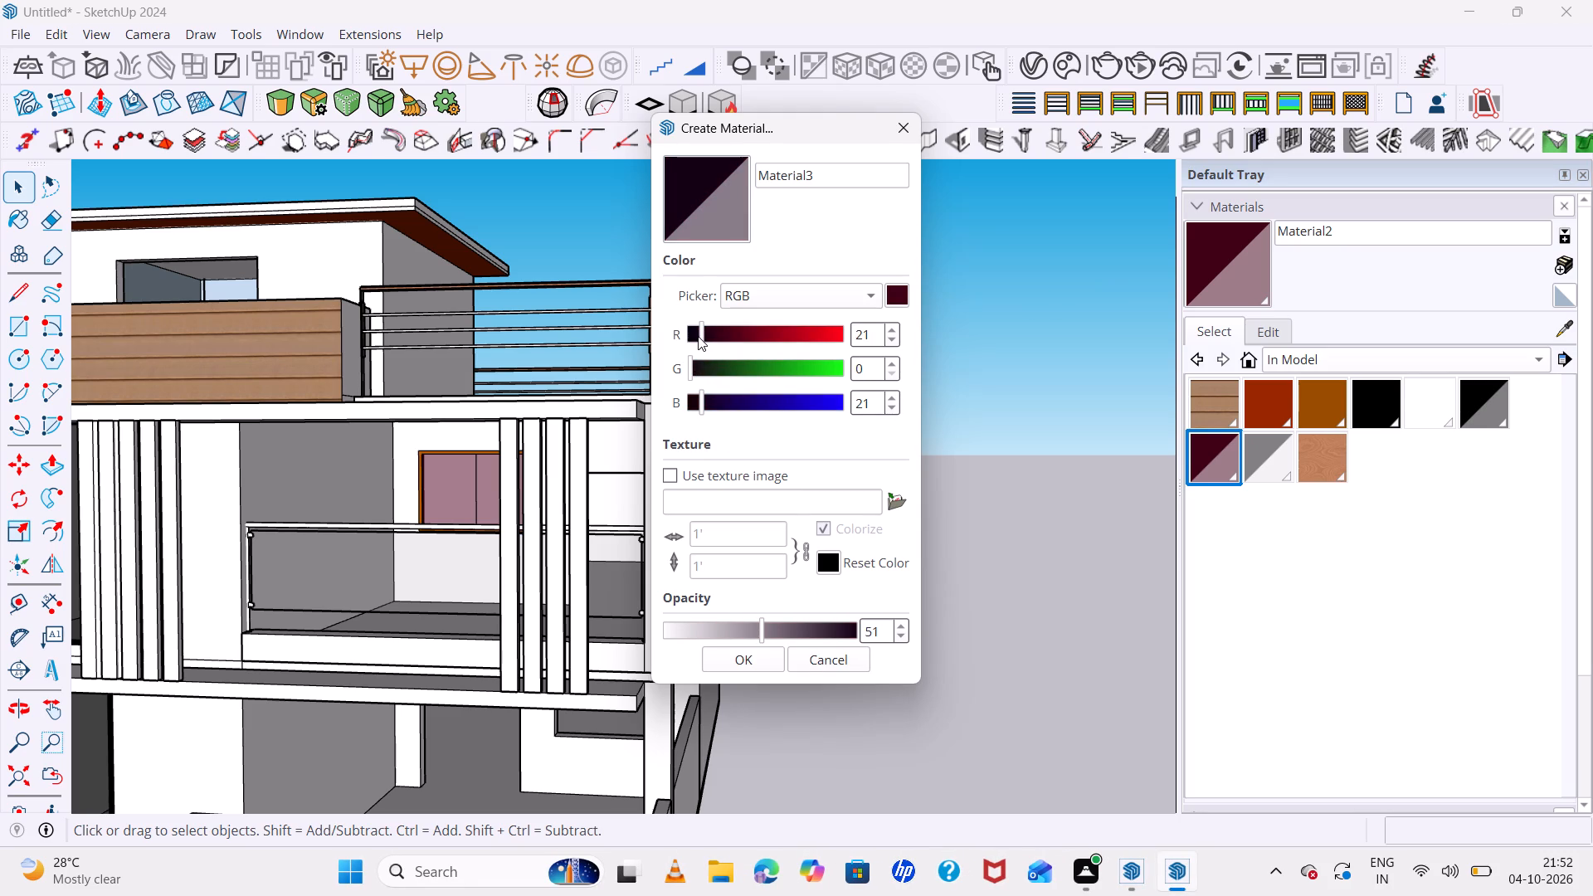
{"action": "left_click_drag", "start_coordinate": [699, 335], "coordinate": [733, 335]}
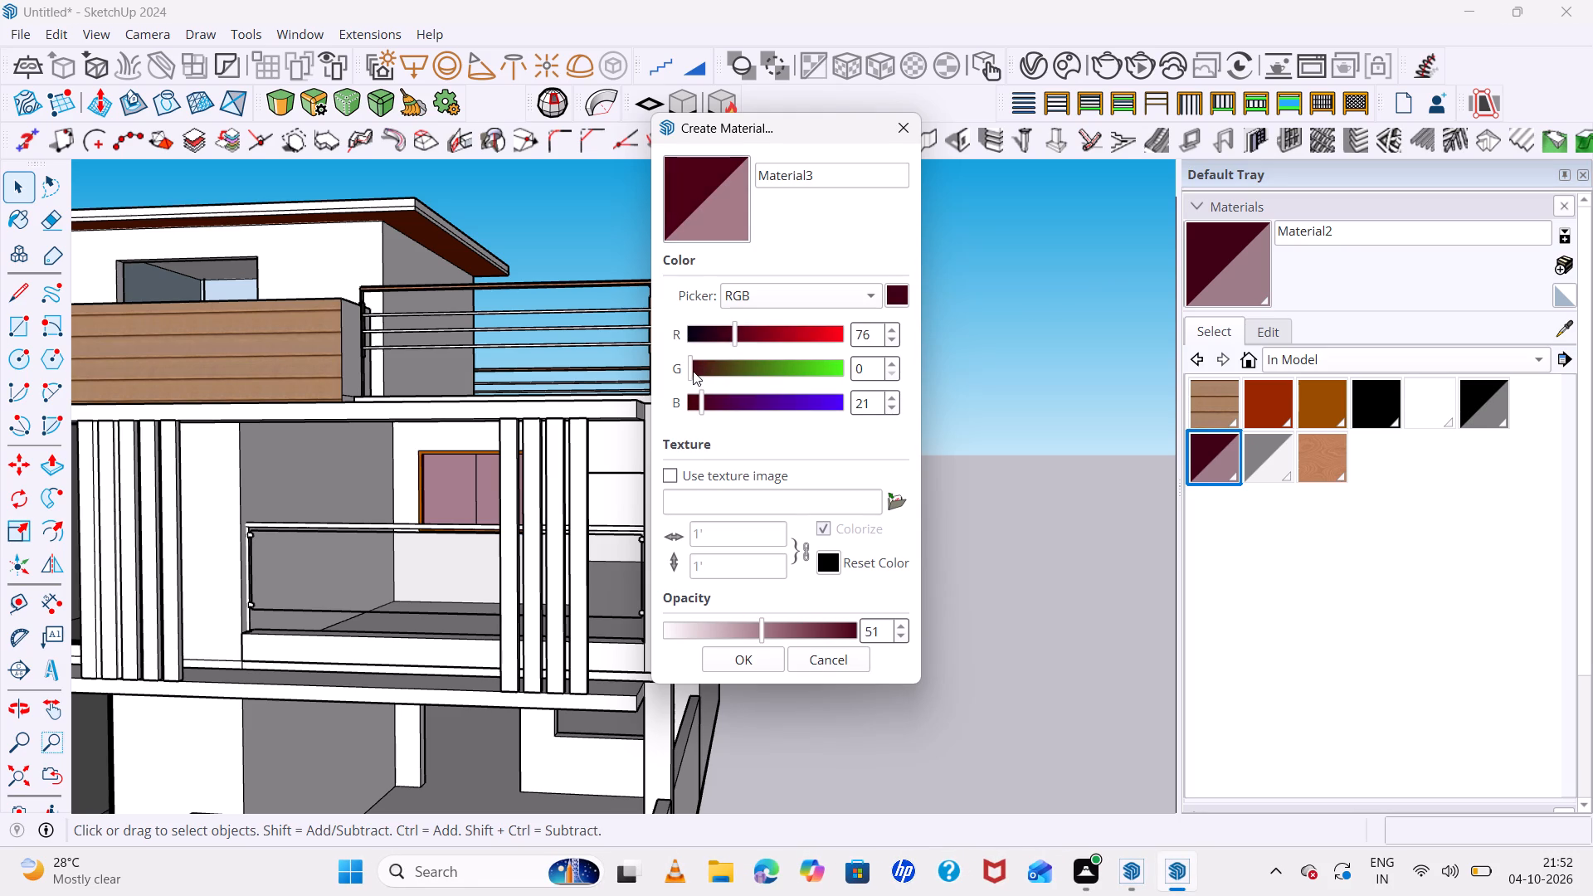
{"action": "left_click_drag", "start_coordinate": [693, 371], "coordinate": [718, 371]}
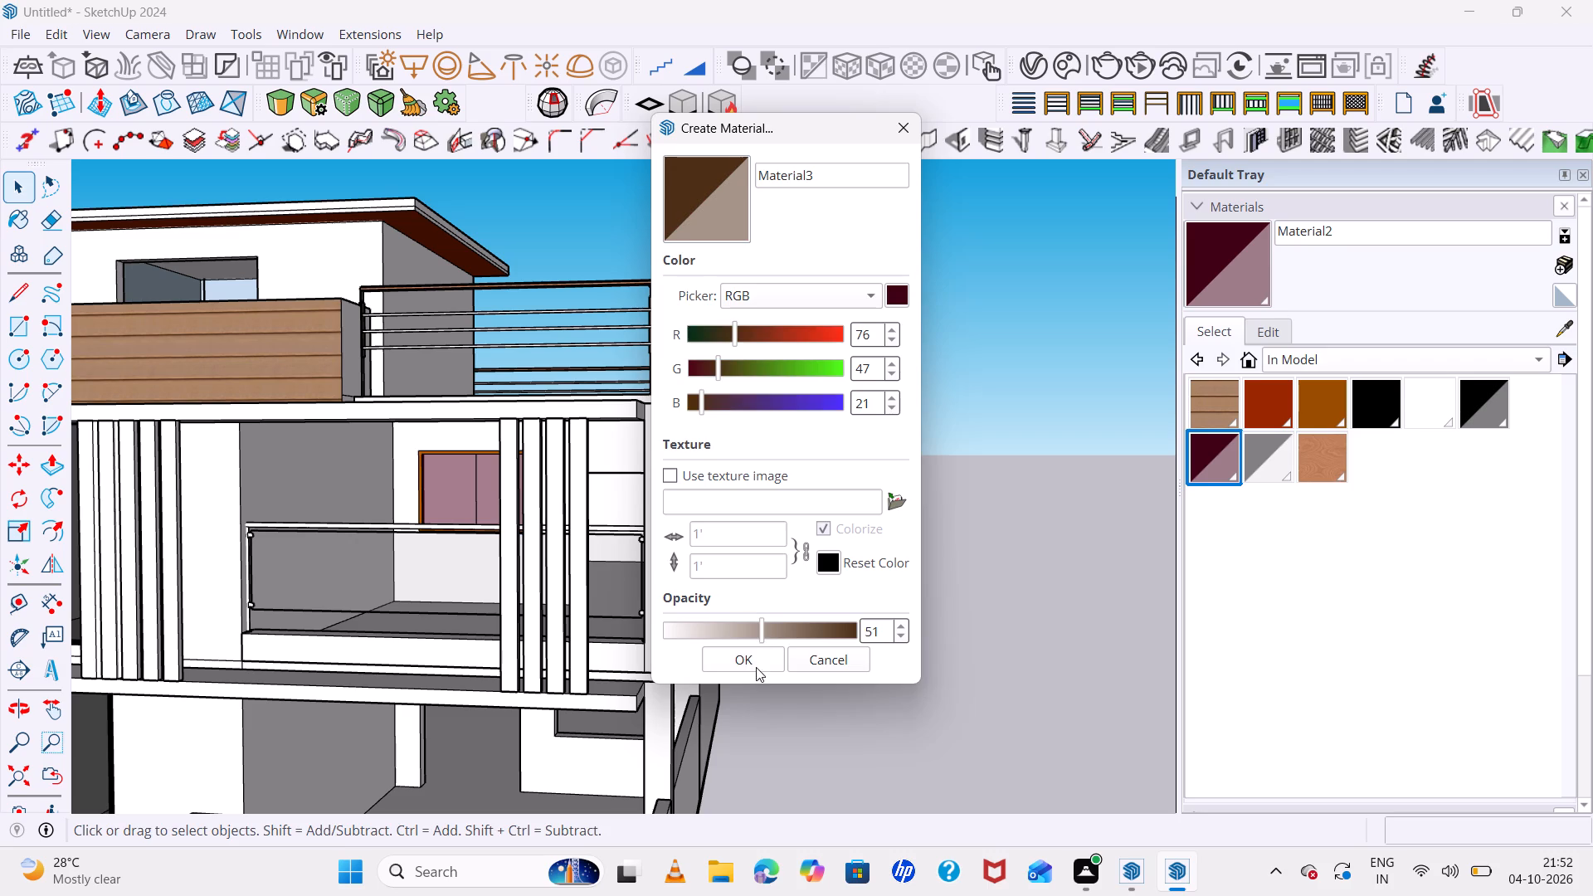
{"action": "left_click", "coordinate": [756, 670]}
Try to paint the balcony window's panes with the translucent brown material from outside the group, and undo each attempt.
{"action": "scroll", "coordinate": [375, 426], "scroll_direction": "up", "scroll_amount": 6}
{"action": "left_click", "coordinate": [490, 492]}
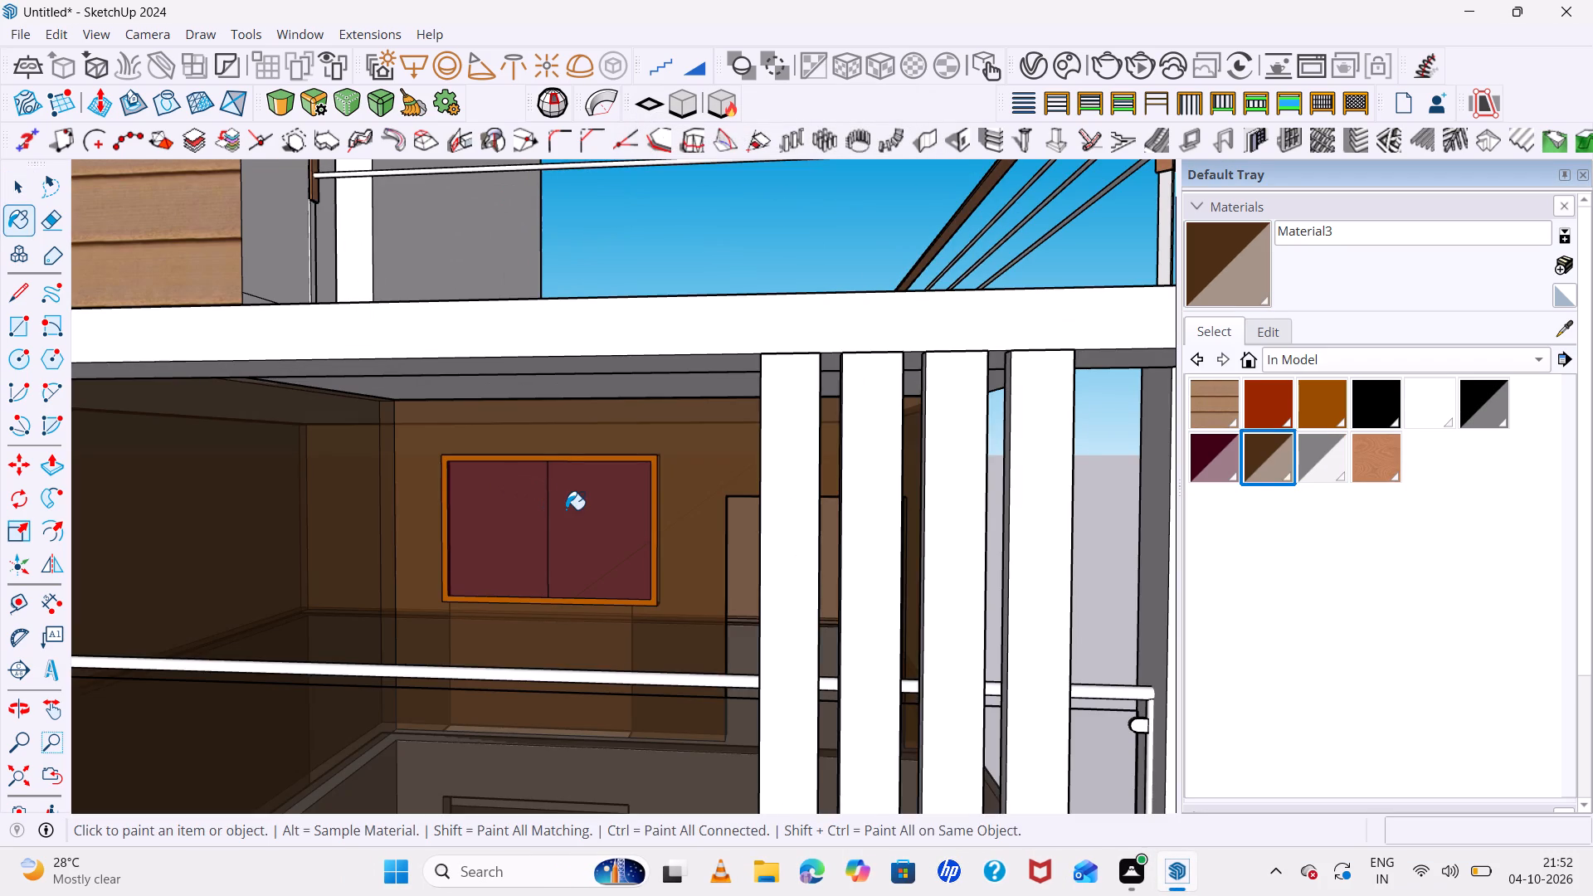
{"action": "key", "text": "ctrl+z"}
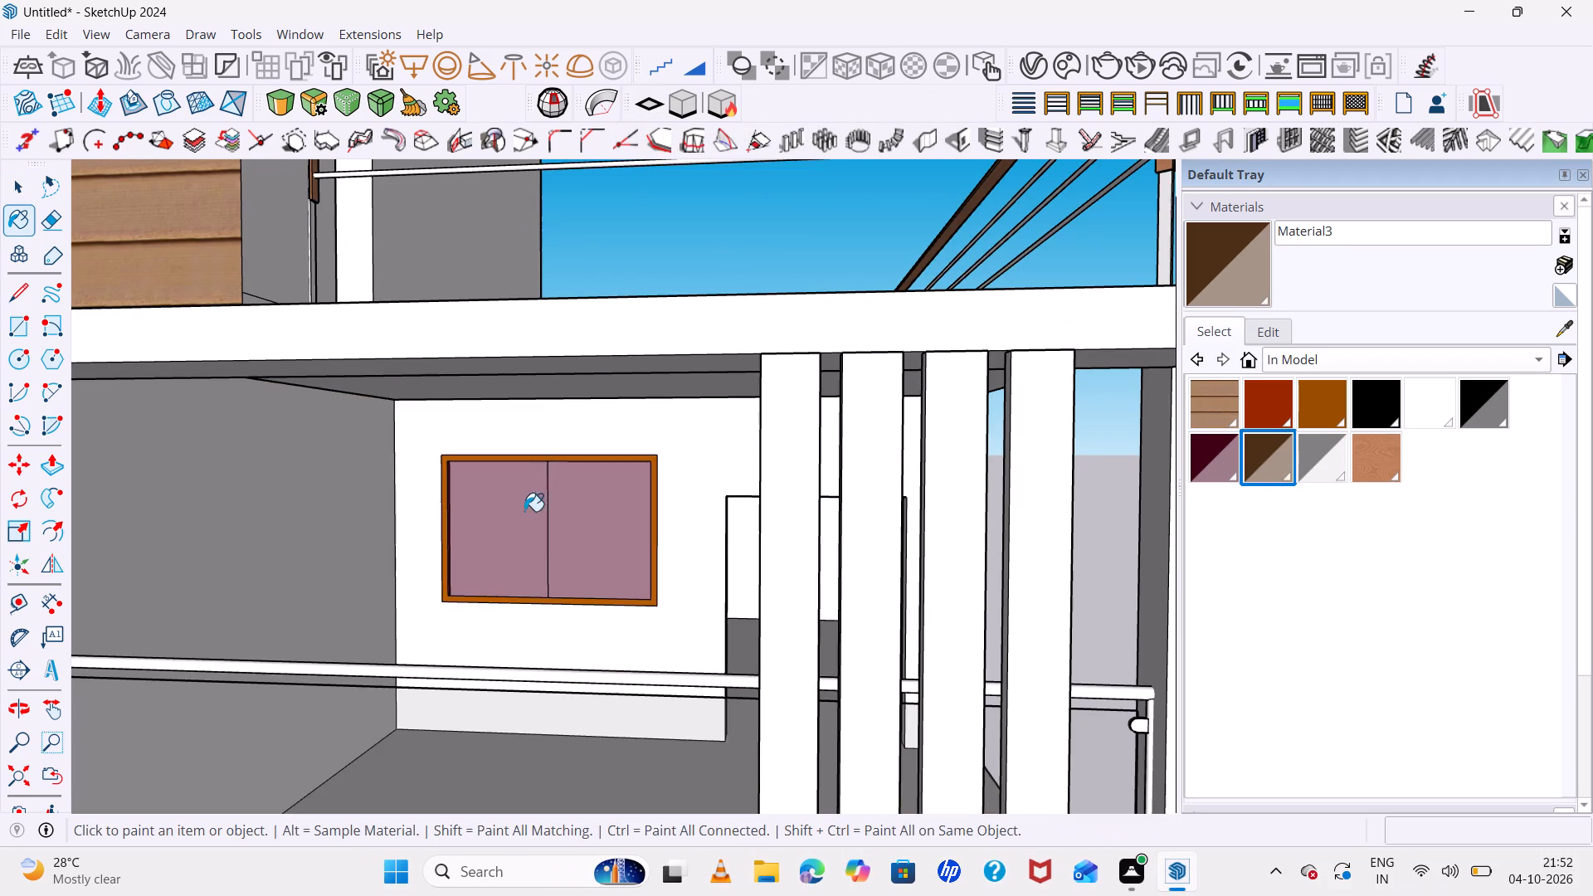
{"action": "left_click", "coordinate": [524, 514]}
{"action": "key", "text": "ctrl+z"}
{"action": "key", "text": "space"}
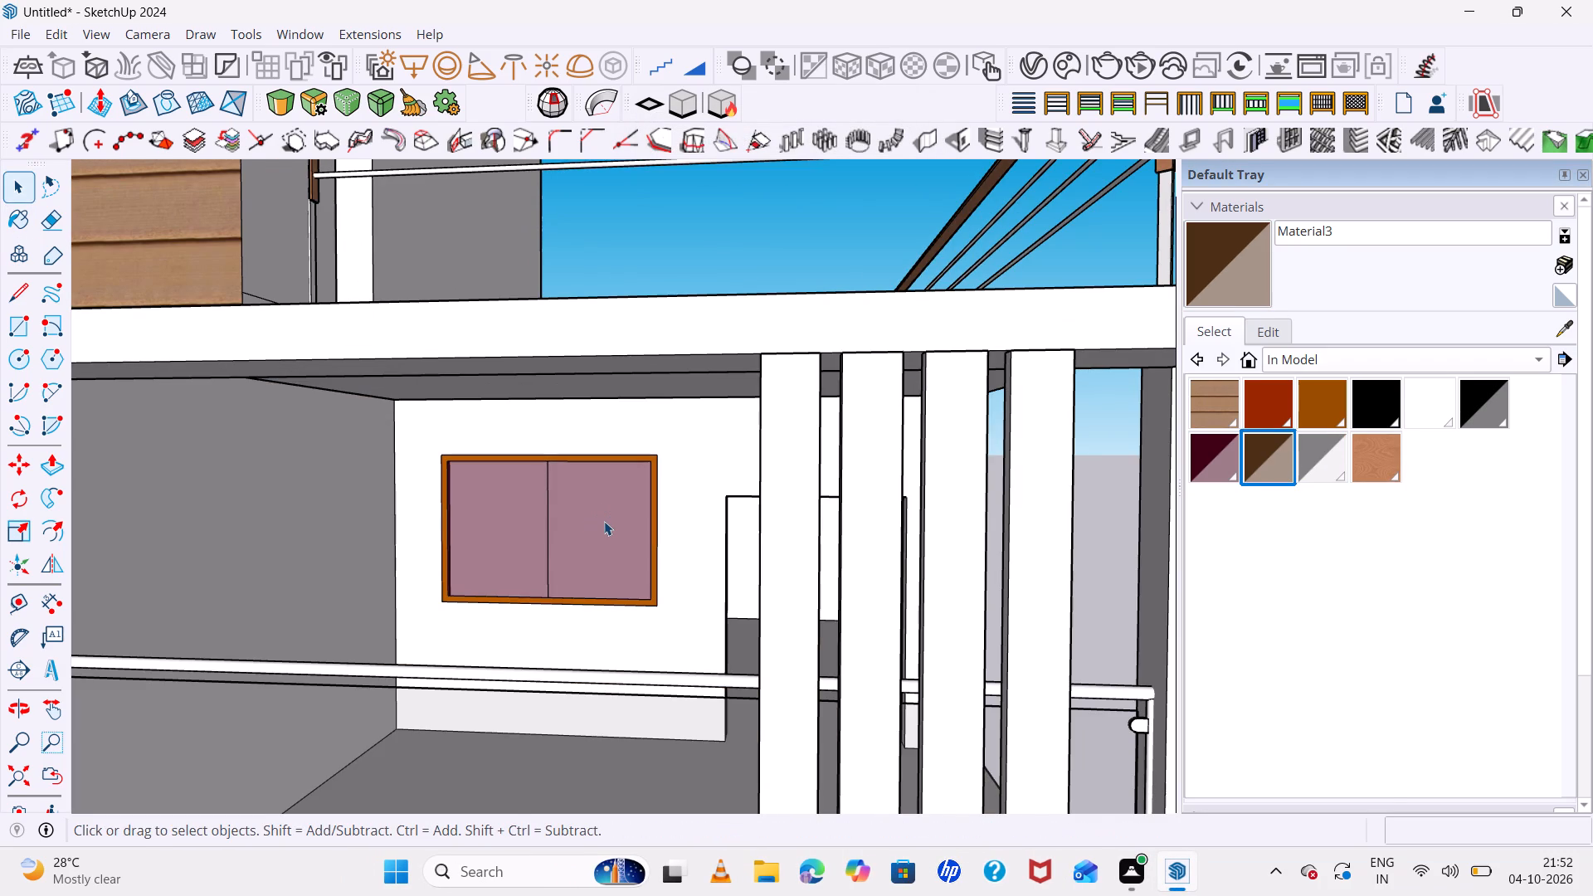
Paint both panes of the balcony window with the translucent brown material from inside the window group and leave the group.
{"action": "double_click", "coordinate": [604, 521]}
{"action": "scroll", "coordinate": [604, 519], "scroll_direction": "up", "scroll_amount": 4}
{"action": "left_click", "coordinate": [606, 519]}
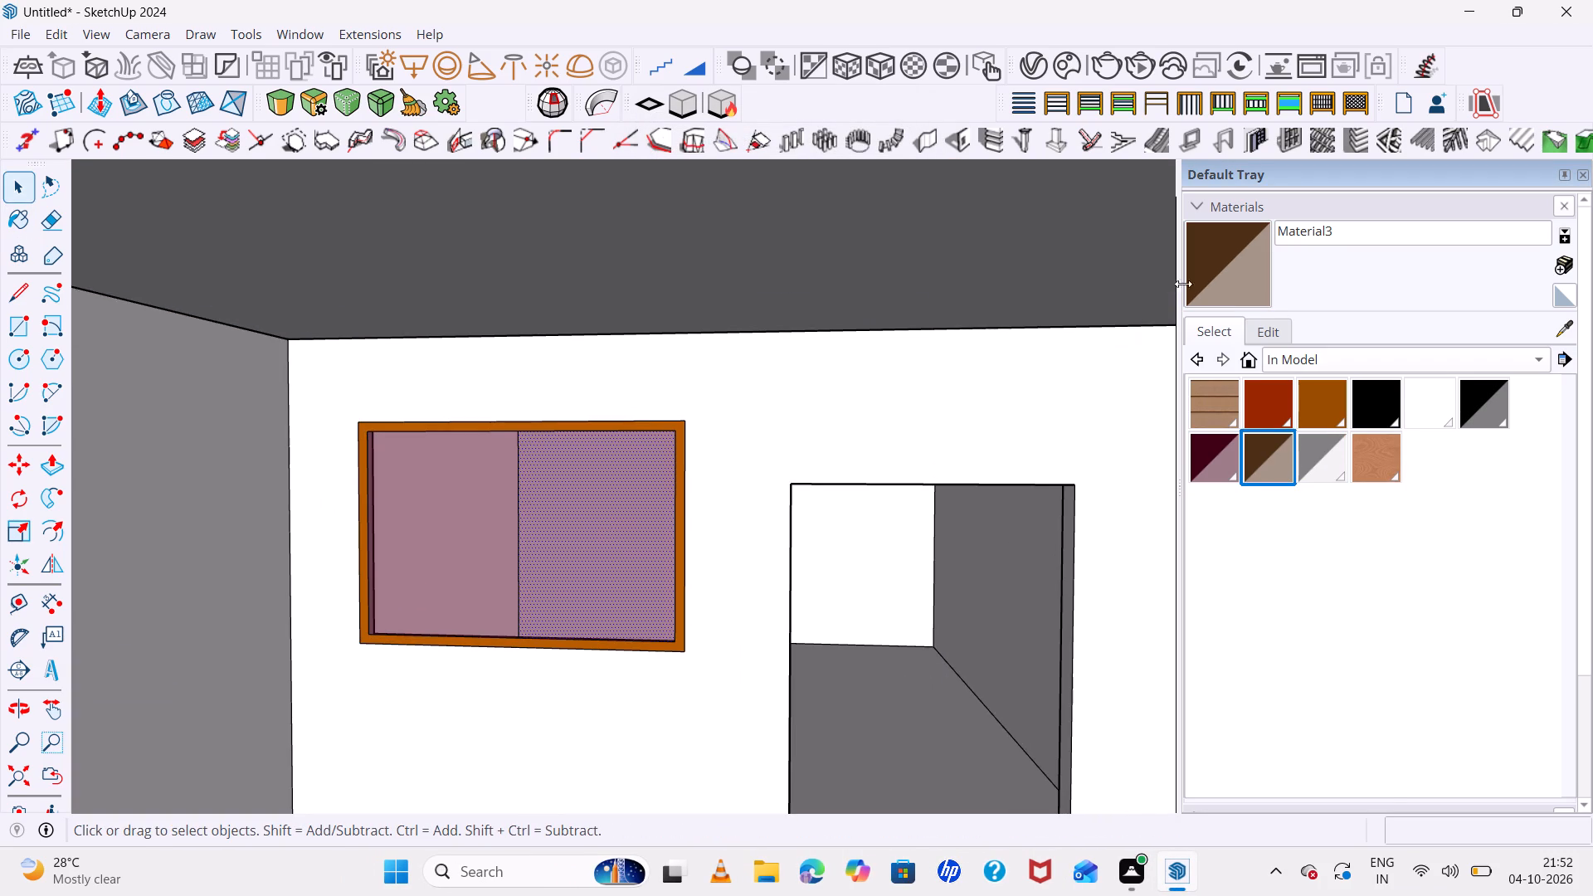
{"action": "left_click", "coordinate": [1242, 253]}
{"action": "left_click", "coordinate": [621, 506]}
{"action": "left_click", "coordinate": [442, 516]}
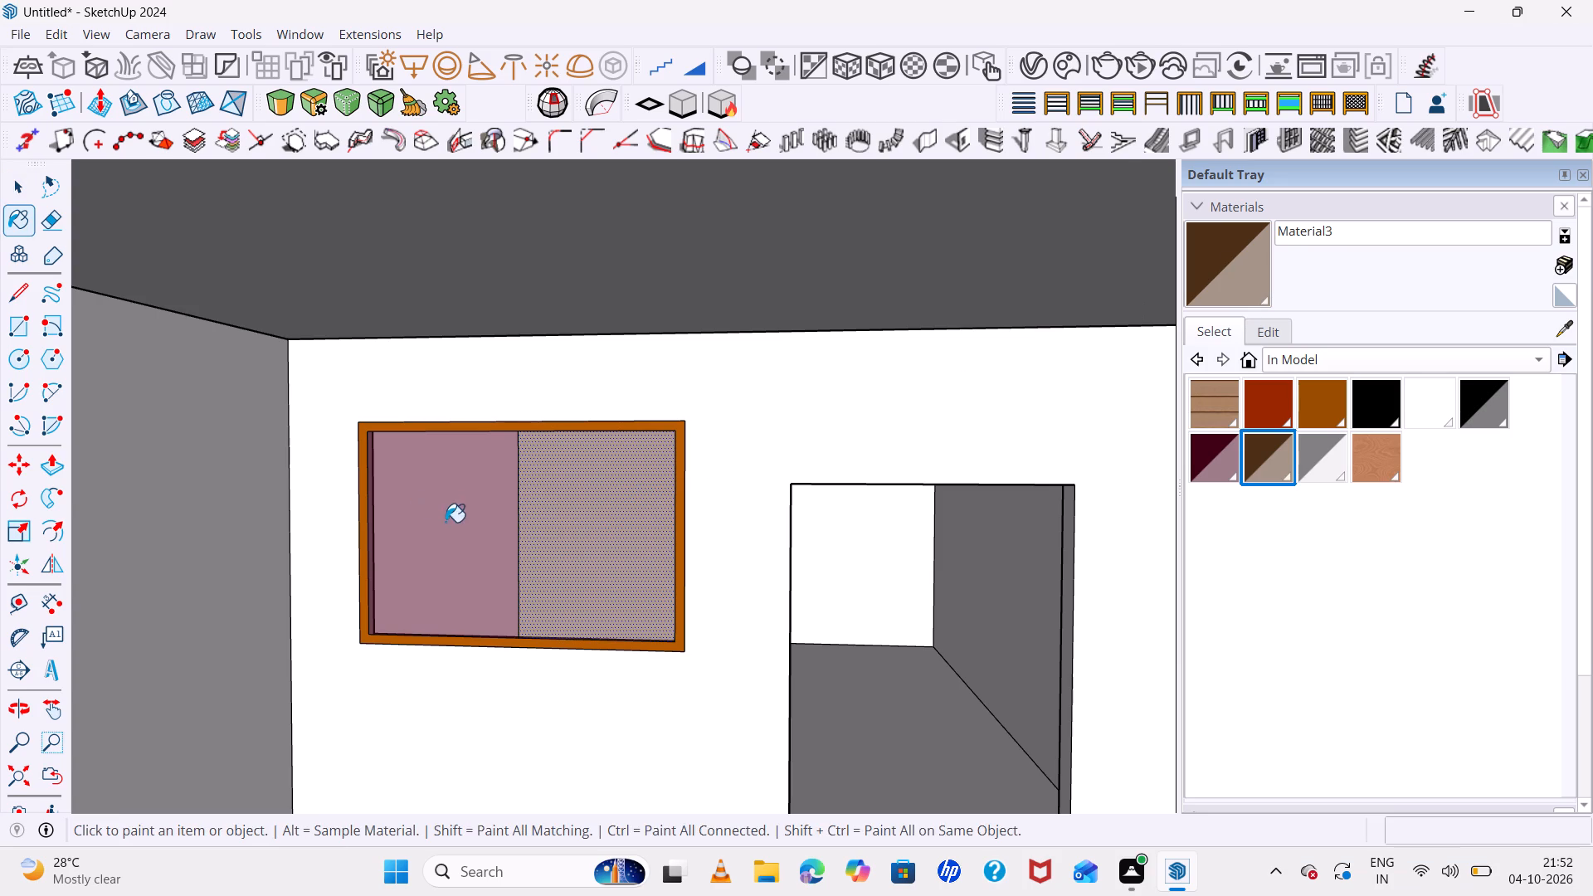
{"action": "scroll", "coordinate": [424, 549], "scroll_direction": "down", "scroll_amount": 6}
{"action": "middle_click_drag", "start_coordinate": [575, 635], "coordinate": [661, 621]}
{"action": "key", "text": "space"}
{"action": "left_click", "coordinate": [997, 509]}
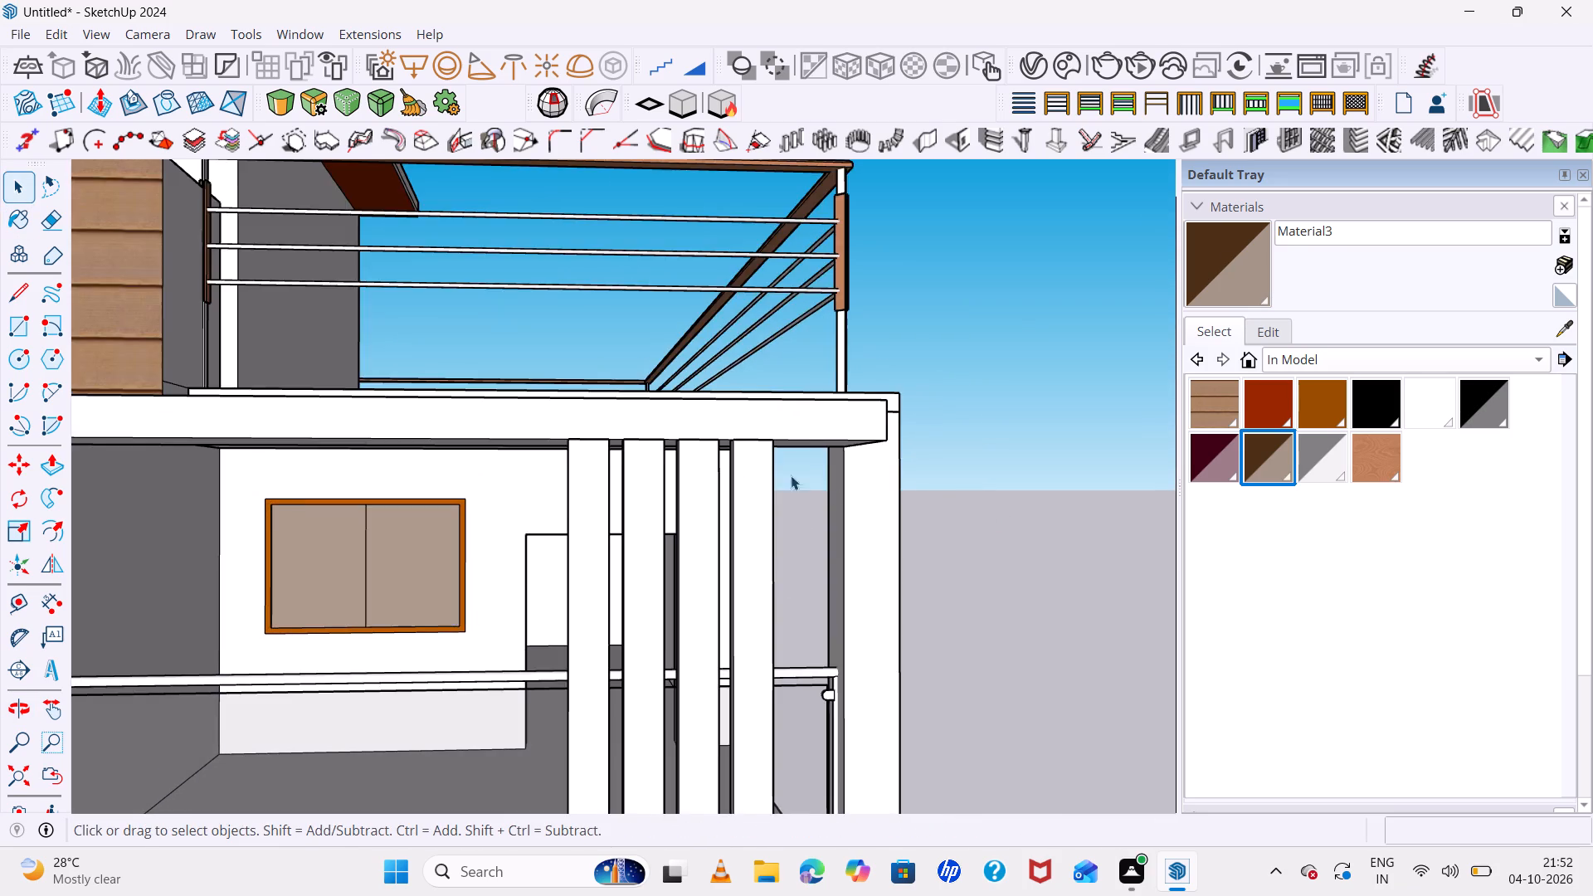
Examine the front facade and the ground-floor porch, including its rear wall openings and the underside of the slab.
{"action": "scroll", "coordinate": [716, 453], "scroll_direction": "down", "scroll_amount": 19}
{"action": "scroll", "coordinate": [770, 546], "scroll_direction": "up", "scroll_amount": 11}
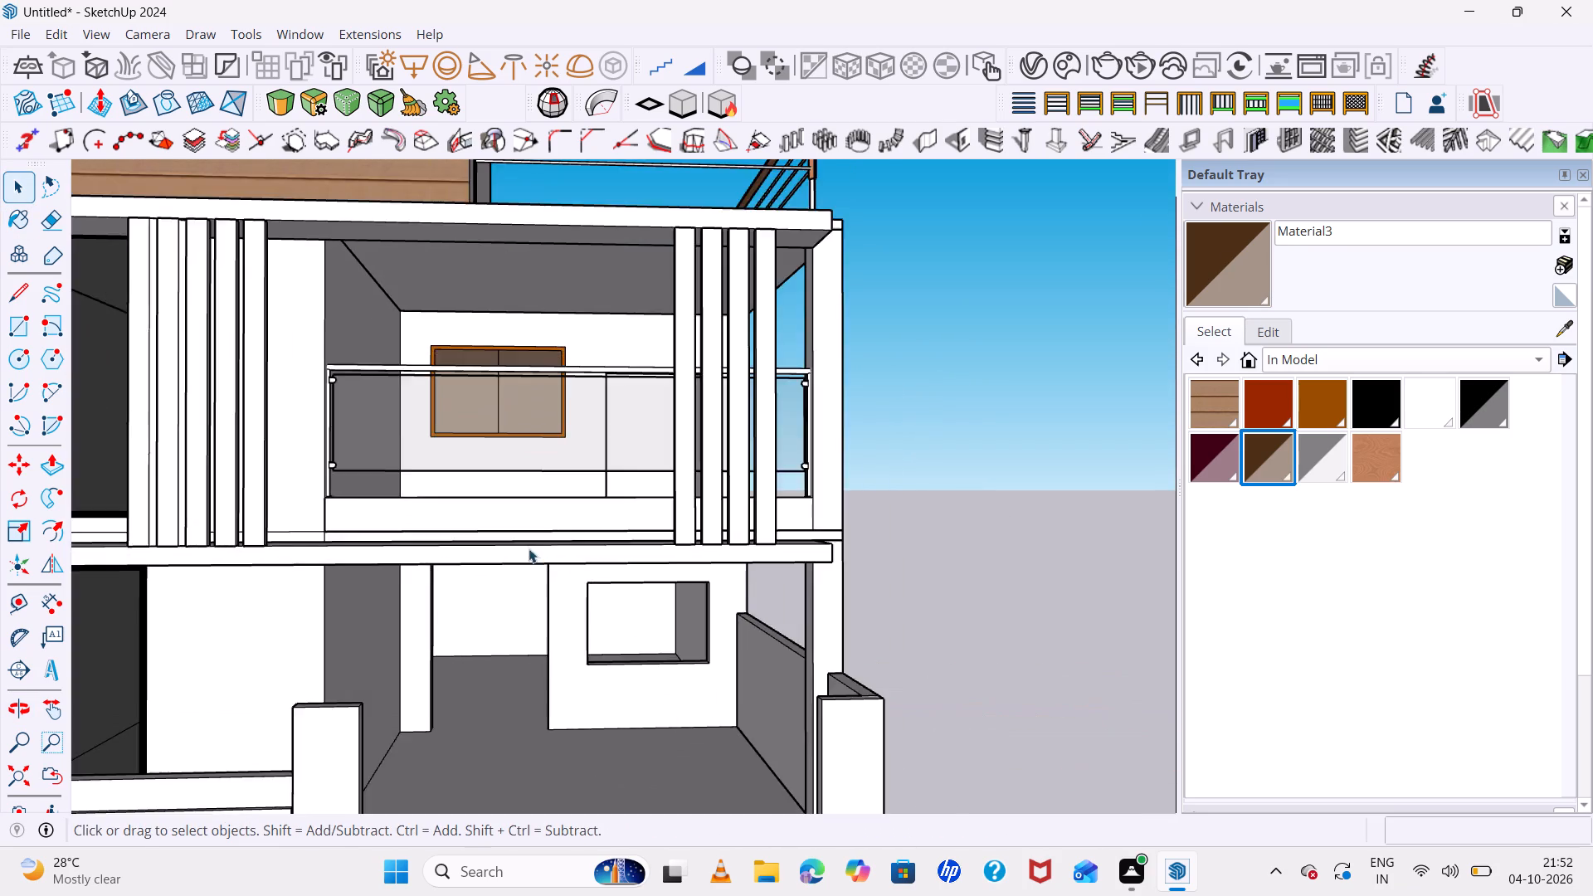
{"action": "middle_click_drag", "start_coordinate": [639, 601], "coordinate": [584, 616]}
{"action": "scroll", "coordinate": [655, 606], "scroll_direction": "up", "scroll_amount": 1}
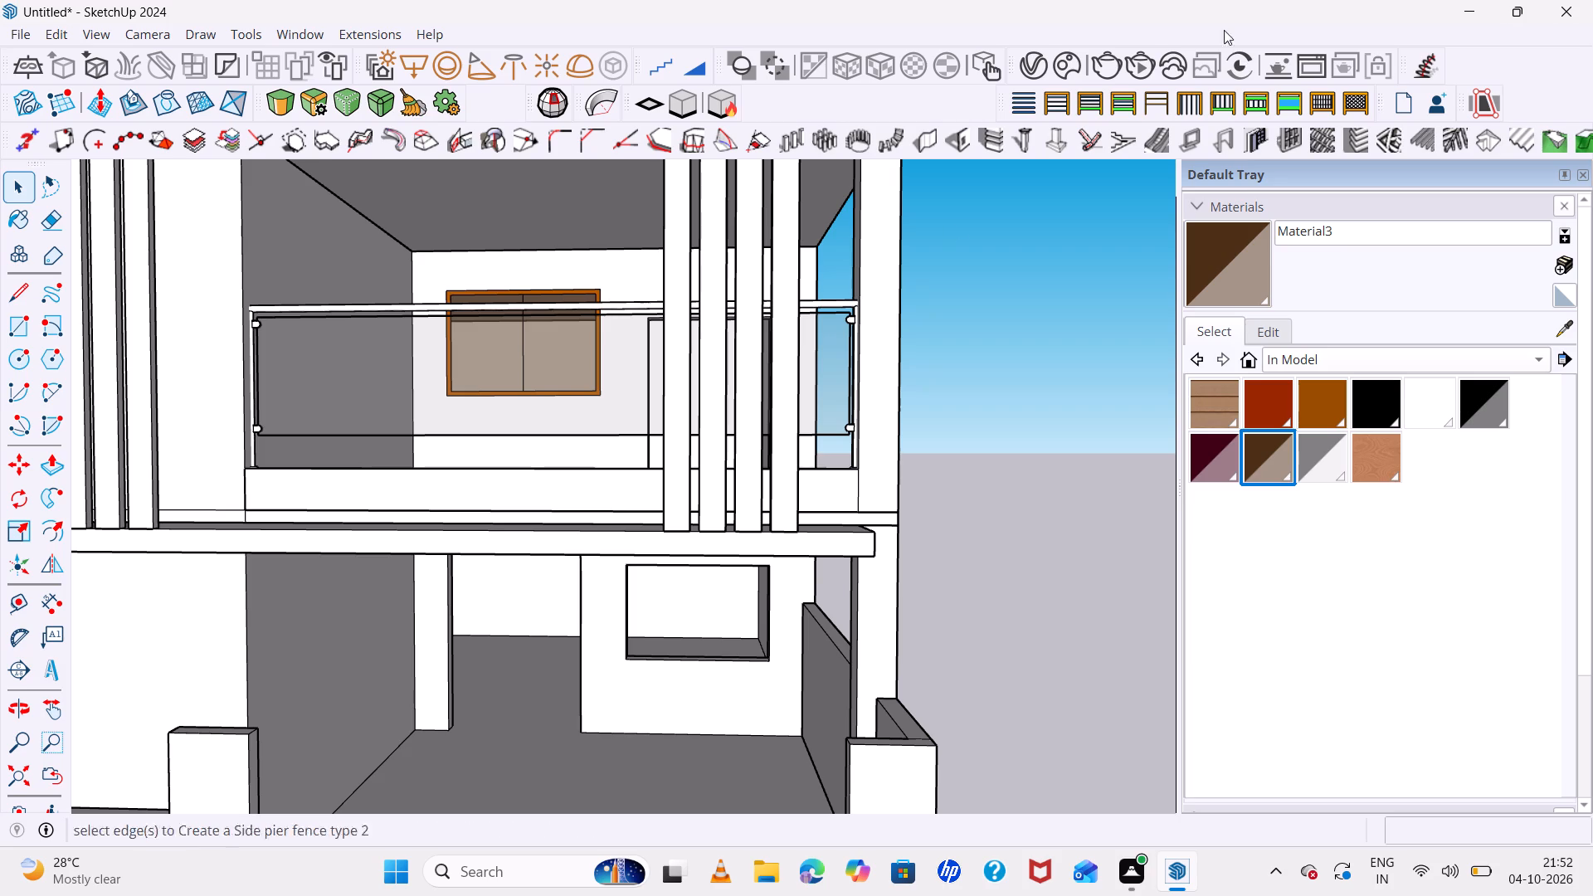
{"action": "scroll", "coordinate": [1506, 158], "scroll_direction": "down", "scroll_amount": 4}
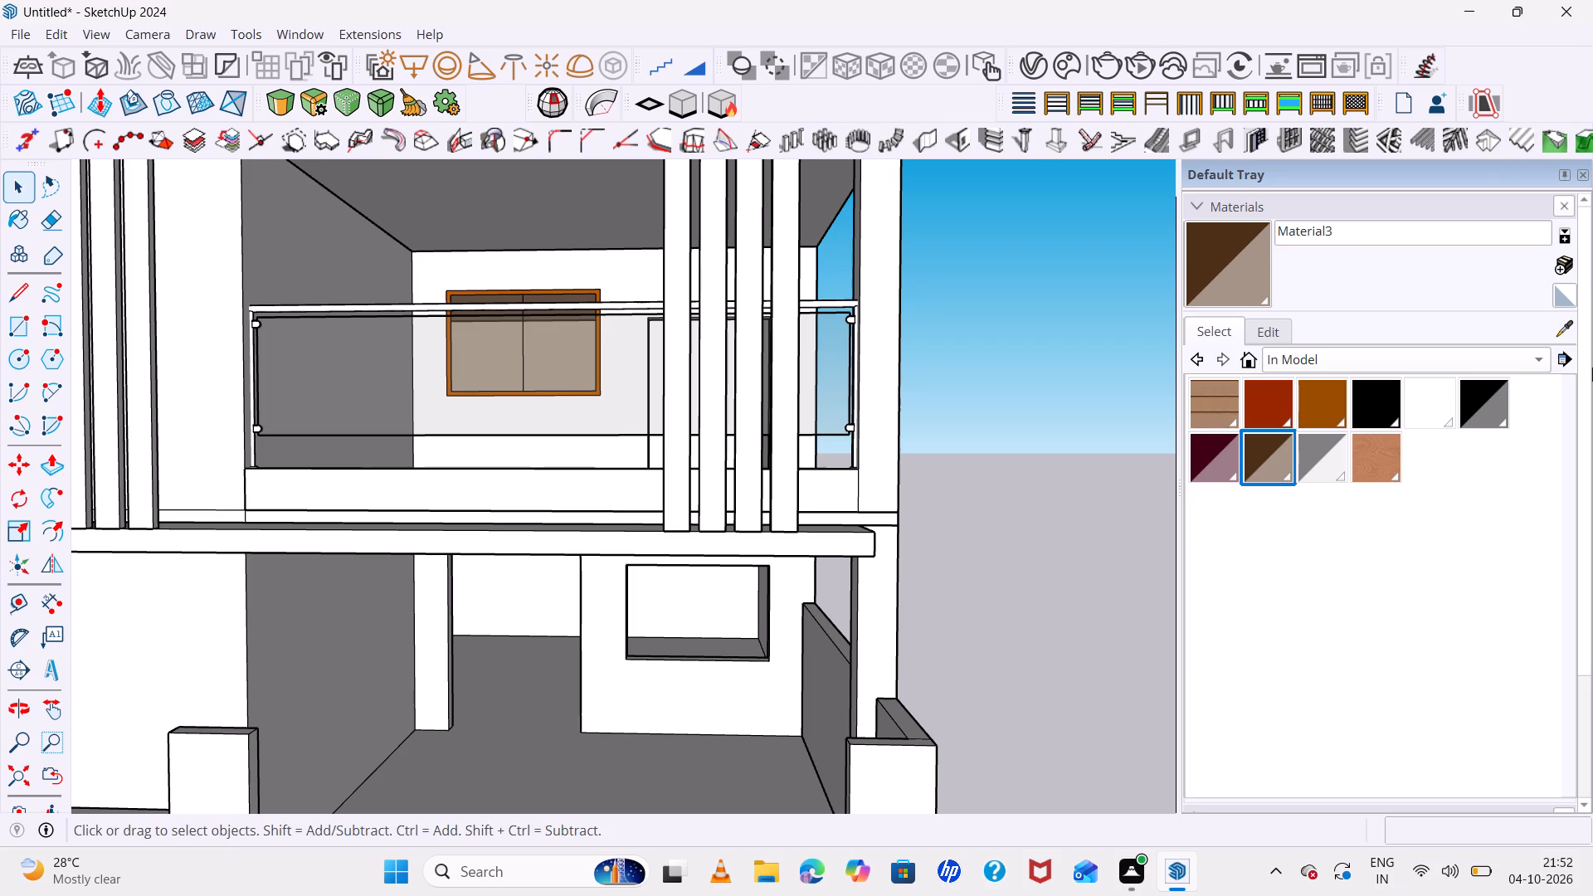
{"action": "scroll", "coordinate": [1189, 204], "scroll_direction": "down", "scroll_amount": 1}
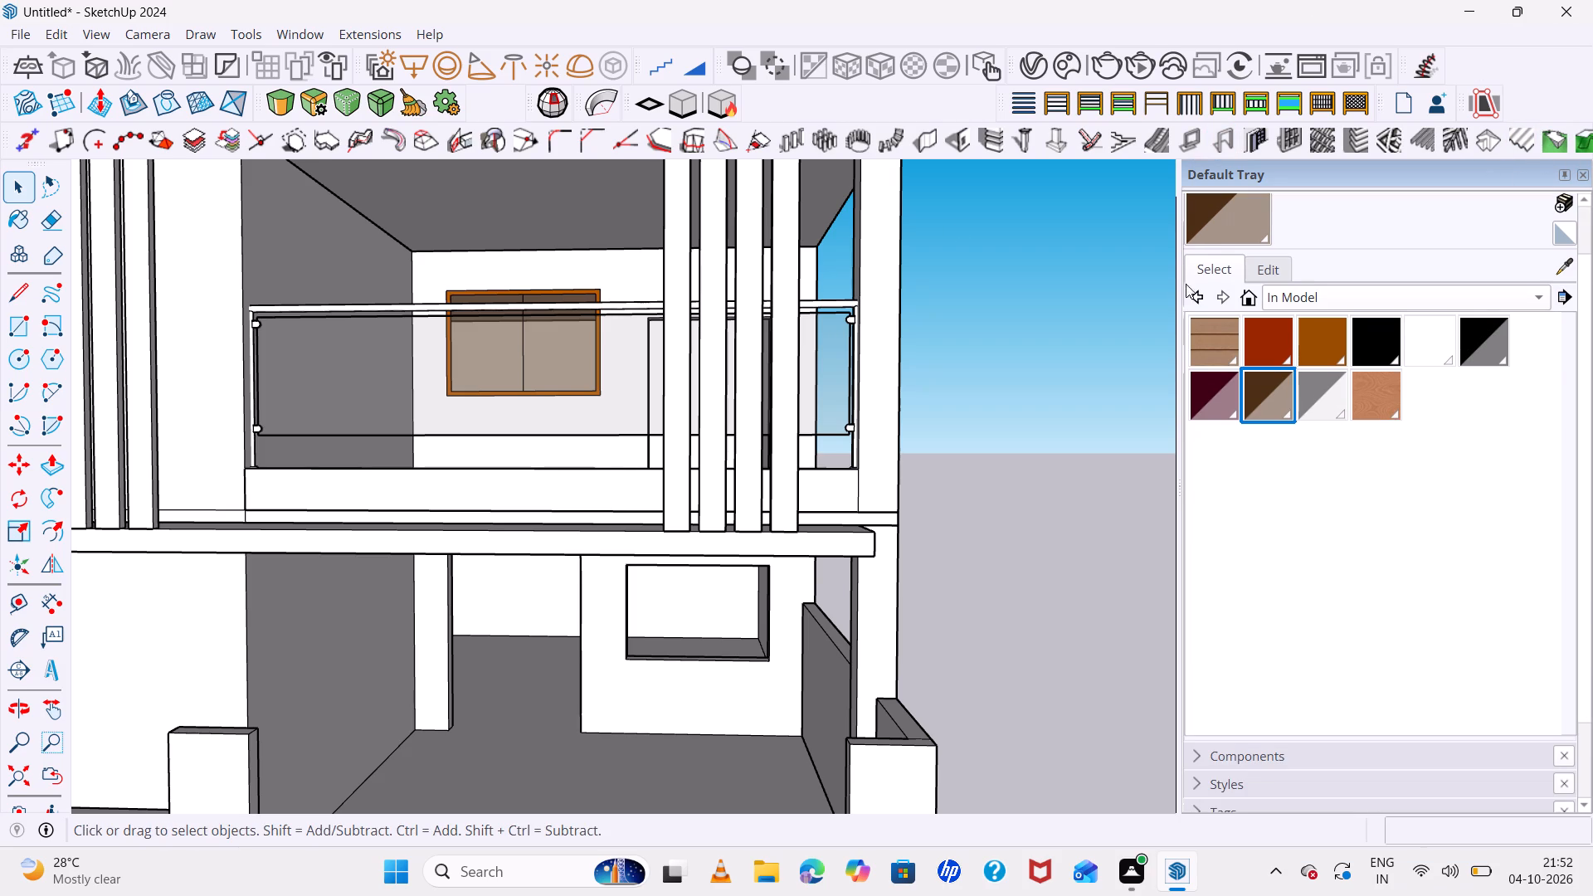
{"action": "scroll", "coordinate": [844, 505], "scroll_direction": "down", "scroll_amount": 6}
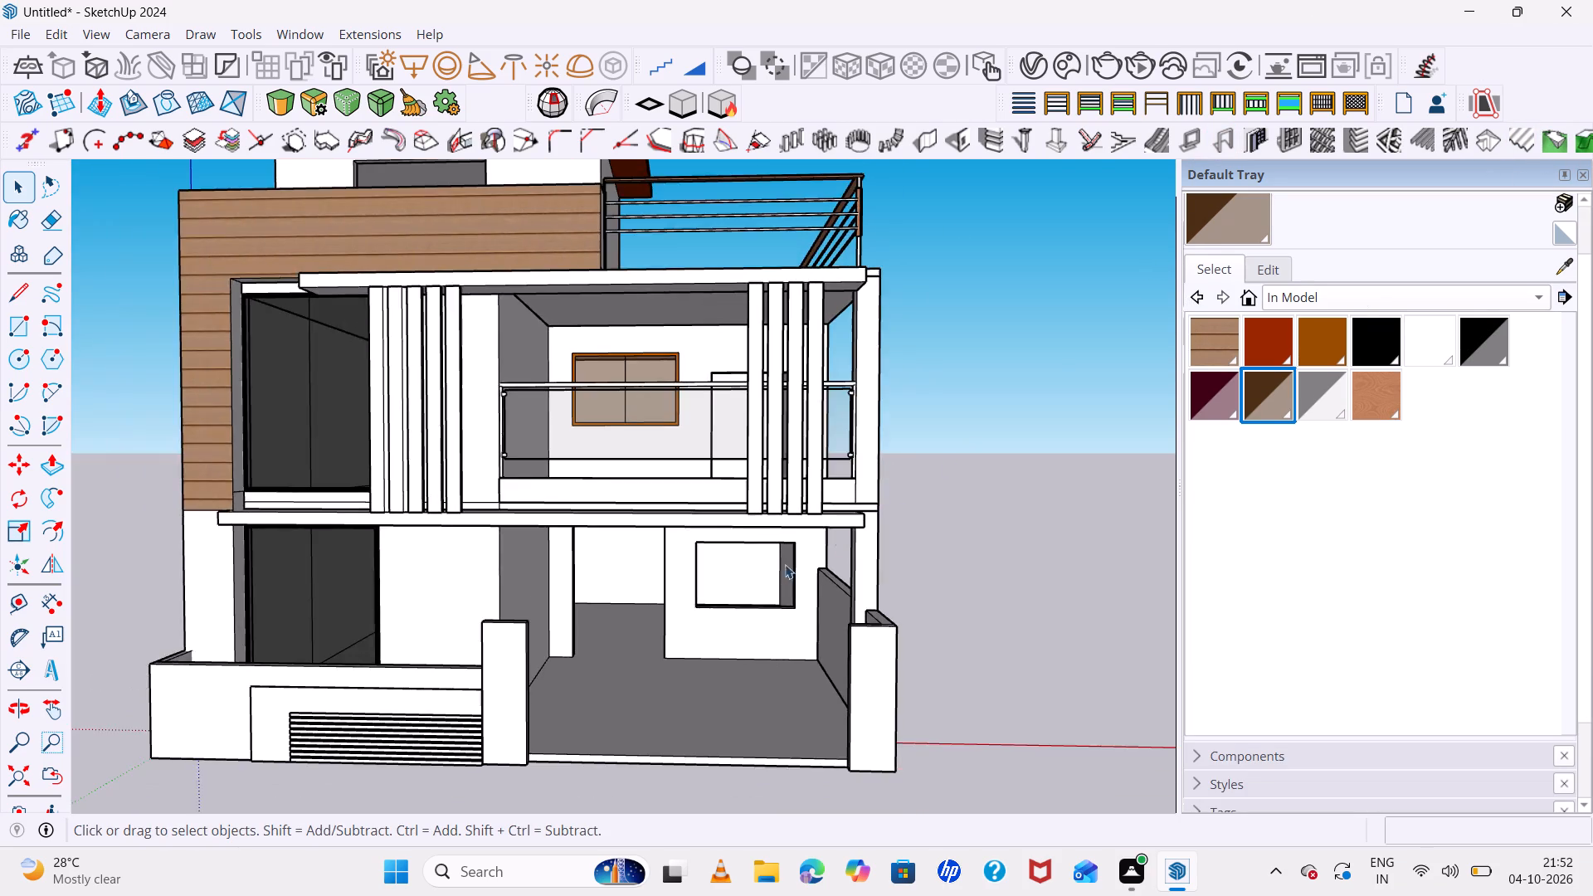
{"action": "scroll", "coordinate": [783, 566], "scroll_direction": "up", "scroll_amount": 5}
{"action": "middle_click_drag", "start_coordinate": [795, 625], "coordinate": [829, 514]}
{"action": "scroll", "coordinate": [904, 351], "scroll_direction": "down", "scroll_amount": 8}
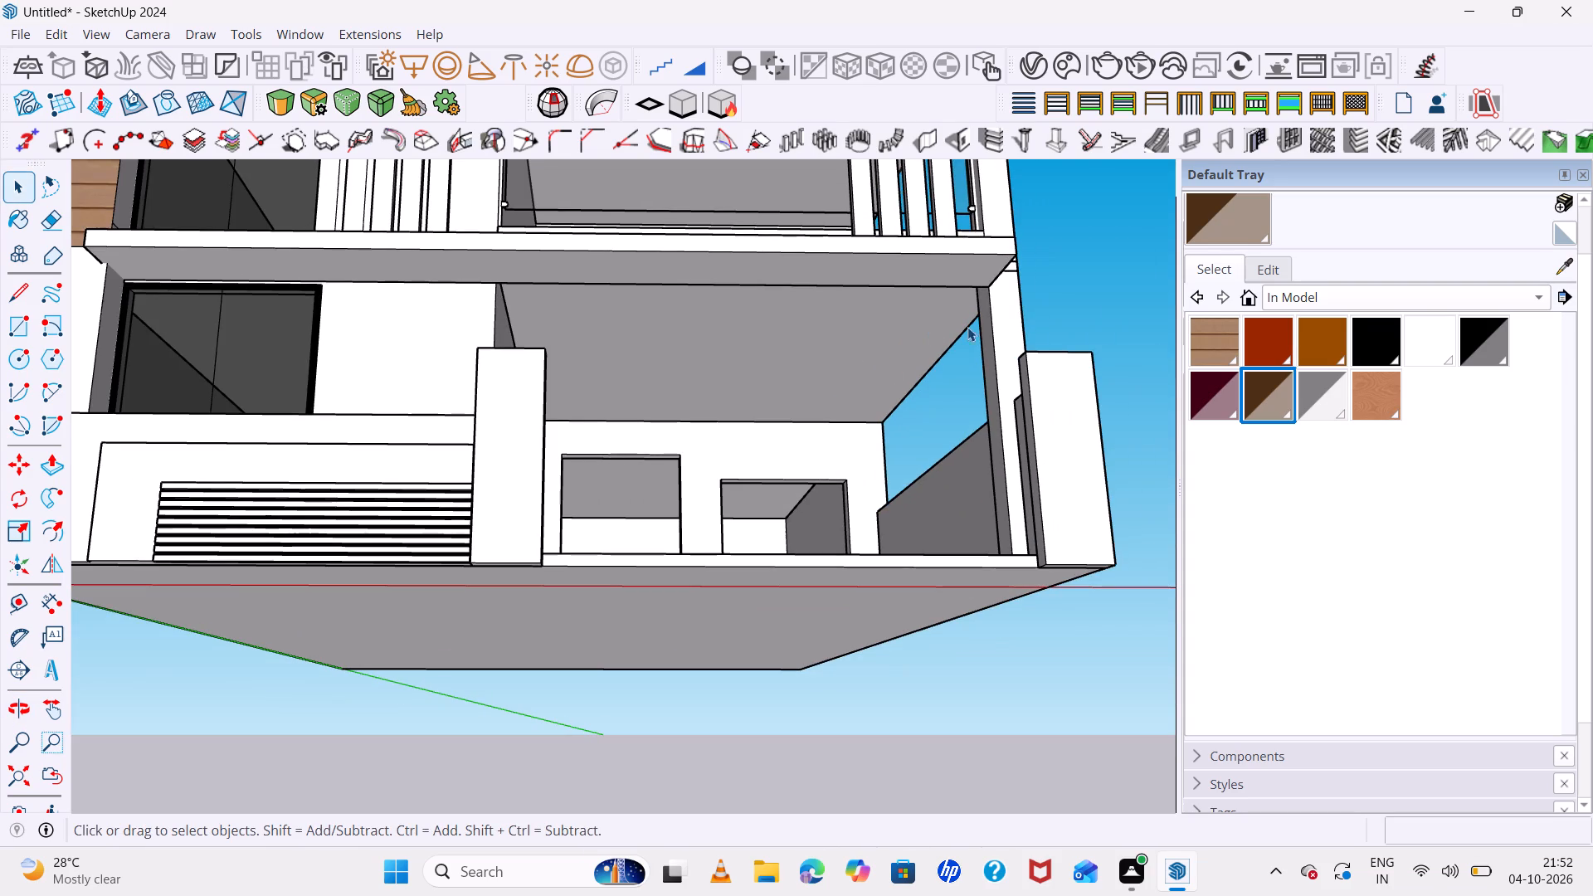
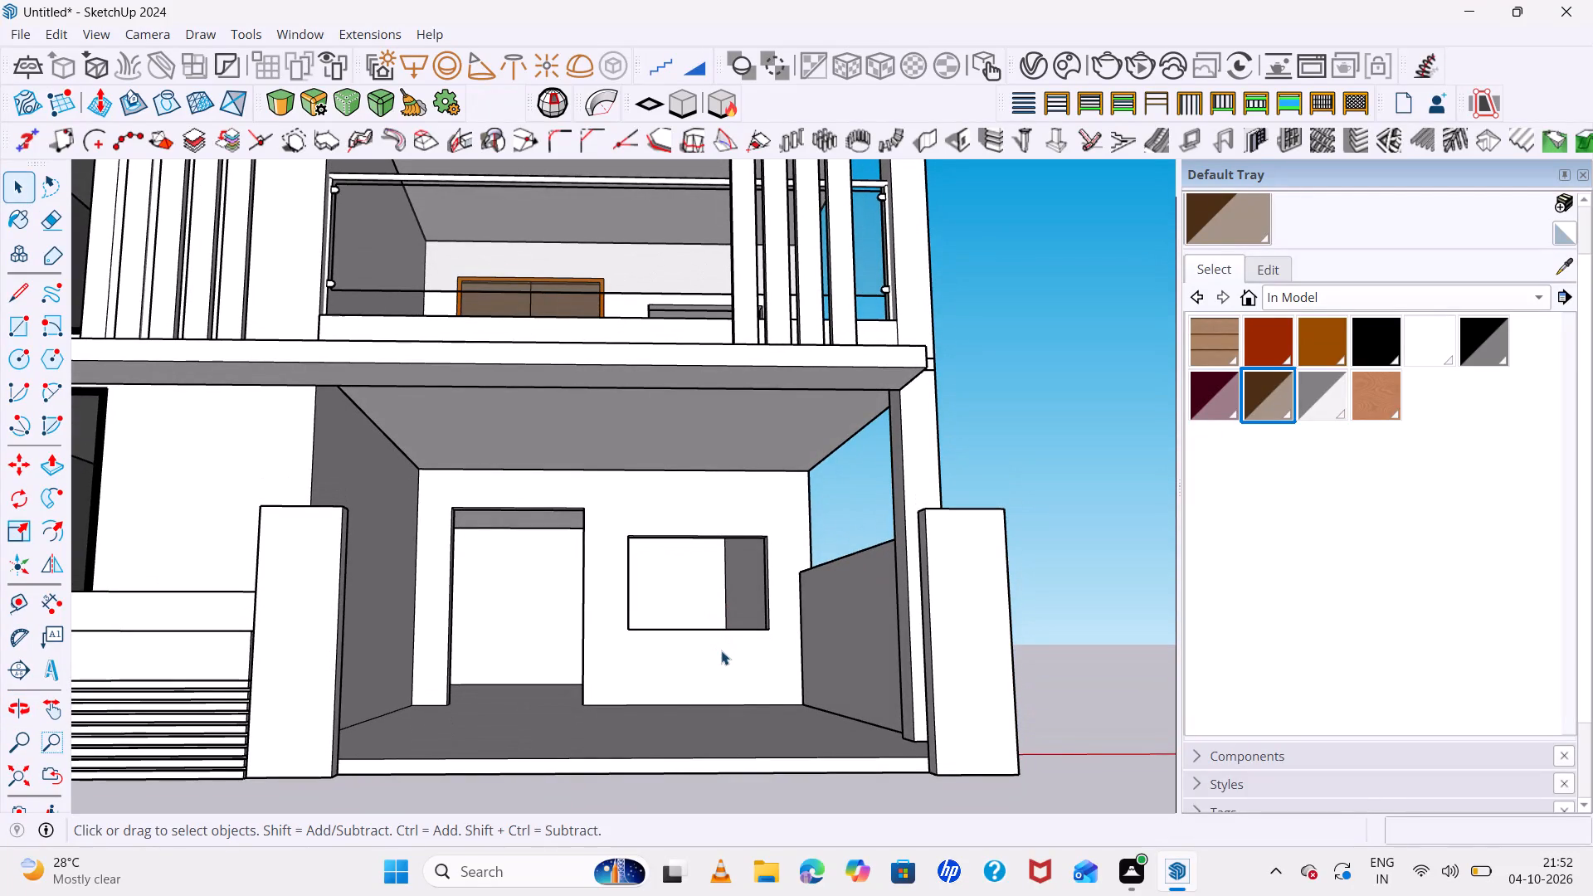
Fill the window opening in the ground-floor porch's rear wall with a rectangle of 4' by 6' 2".
{"action": "scroll", "coordinate": [652, 600], "scroll_direction": "up", "scroll_amount": 6}
{"action": "middle_click_drag", "start_coordinate": [748, 638], "coordinate": [748, 665]}
{"action": "scroll", "coordinate": [671, 592], "scroll_direction": "down", "scroll_amount": 6}
{"action": "middle_click_drag", "start_coordinate": [777, 604], "coordinate": [753, 660]}
{"action": "middle_click", "coordinate": [753, 660]}
{"action": "scroll", "coordinate": [807, 578], "scroll_direction": "up", "scroll_amount": 3}
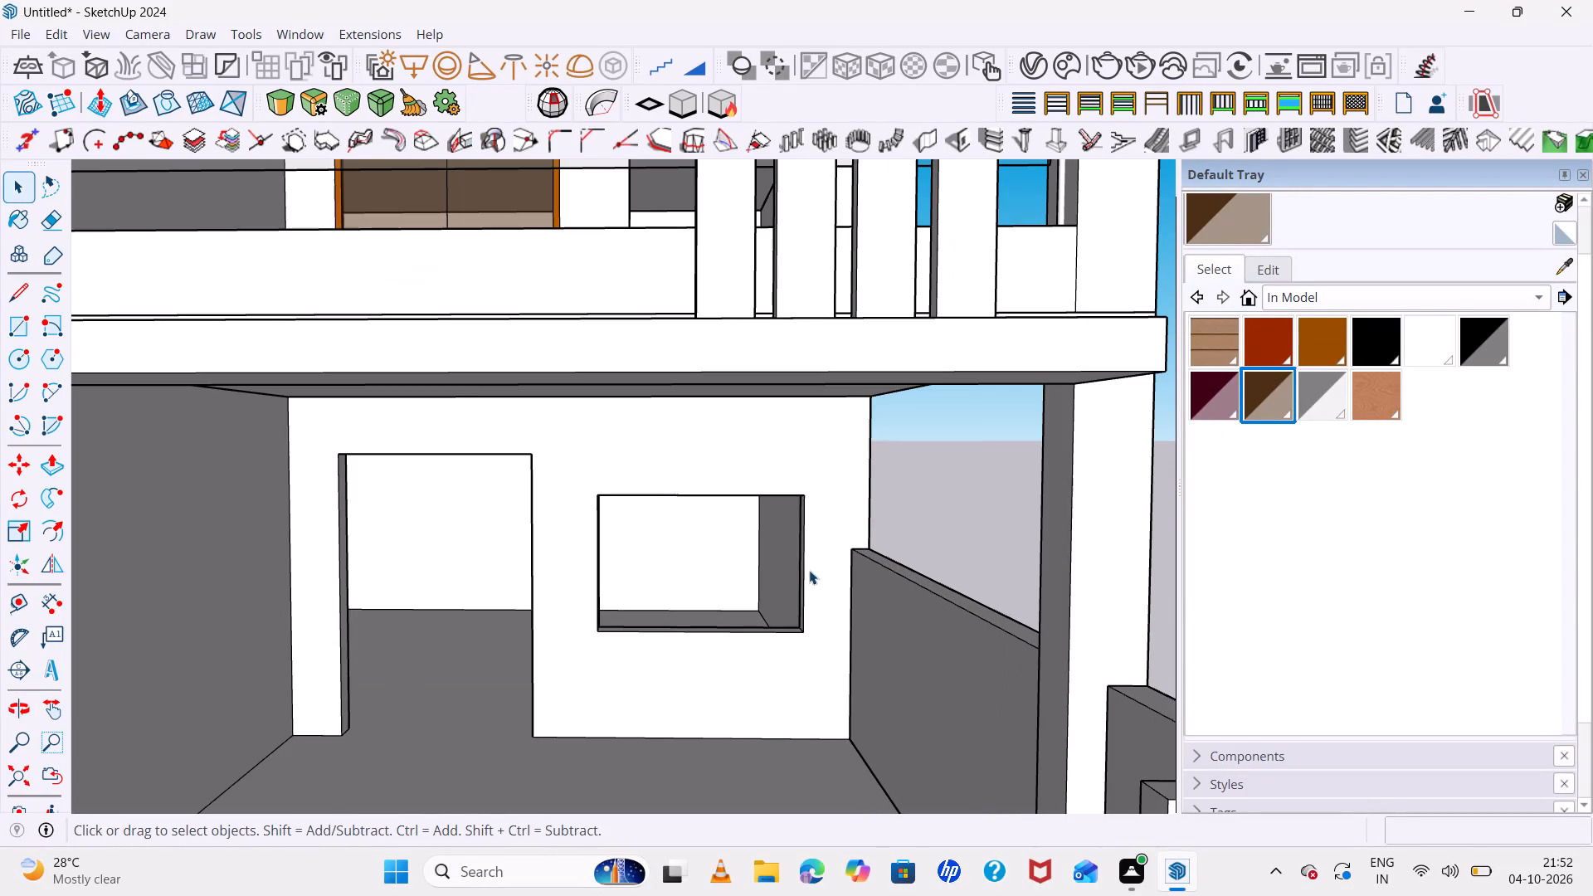
{"action": "key", "text": "r"}
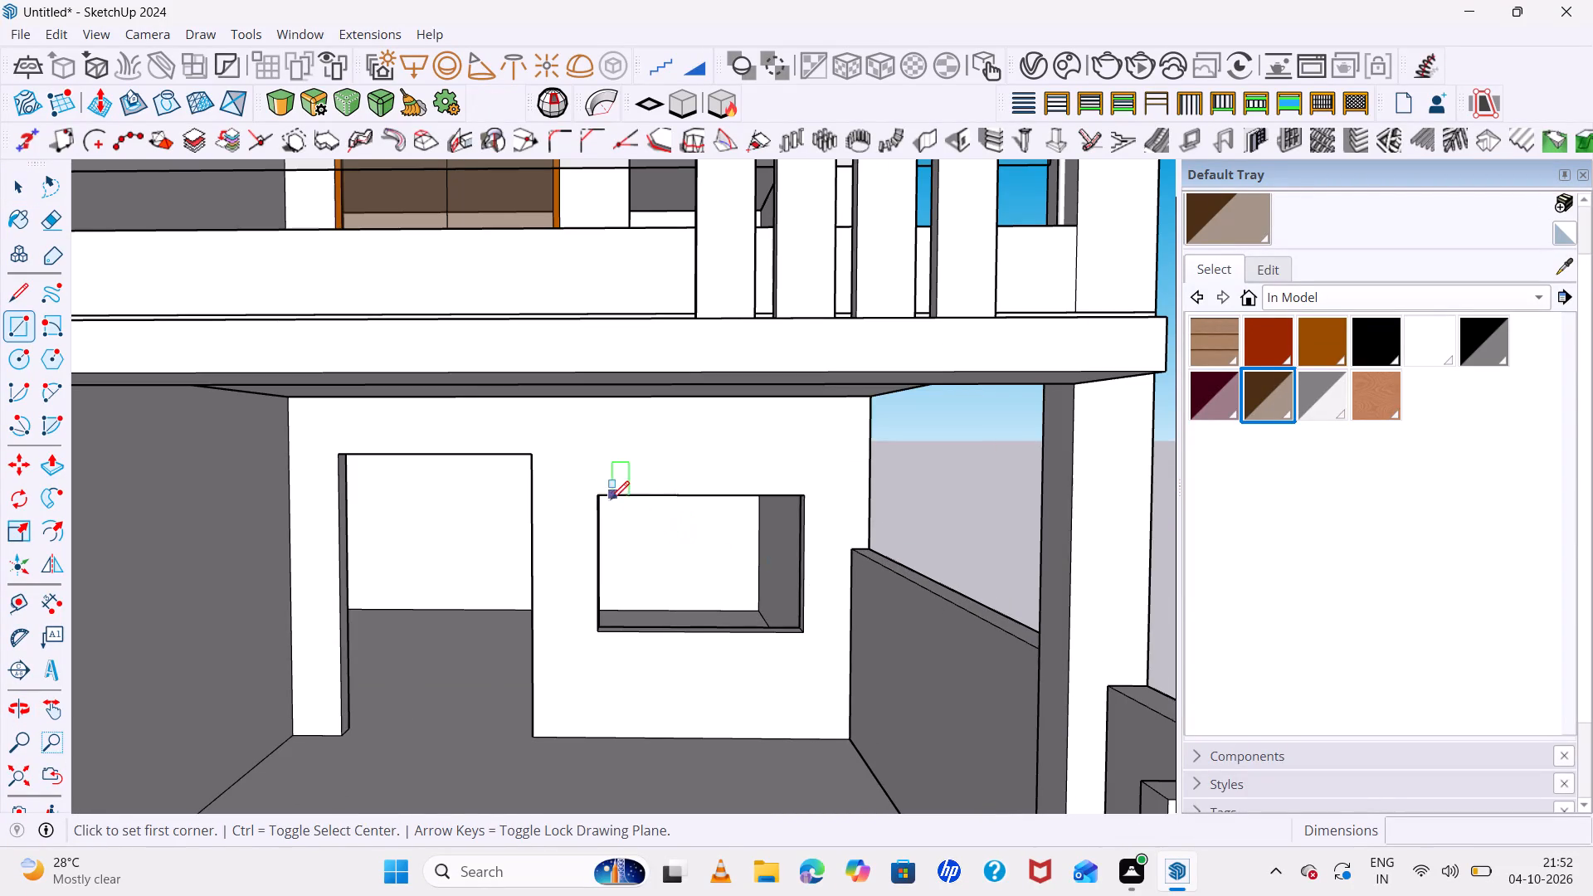
{"action": "left_click", "coordinate": [592, 494]}
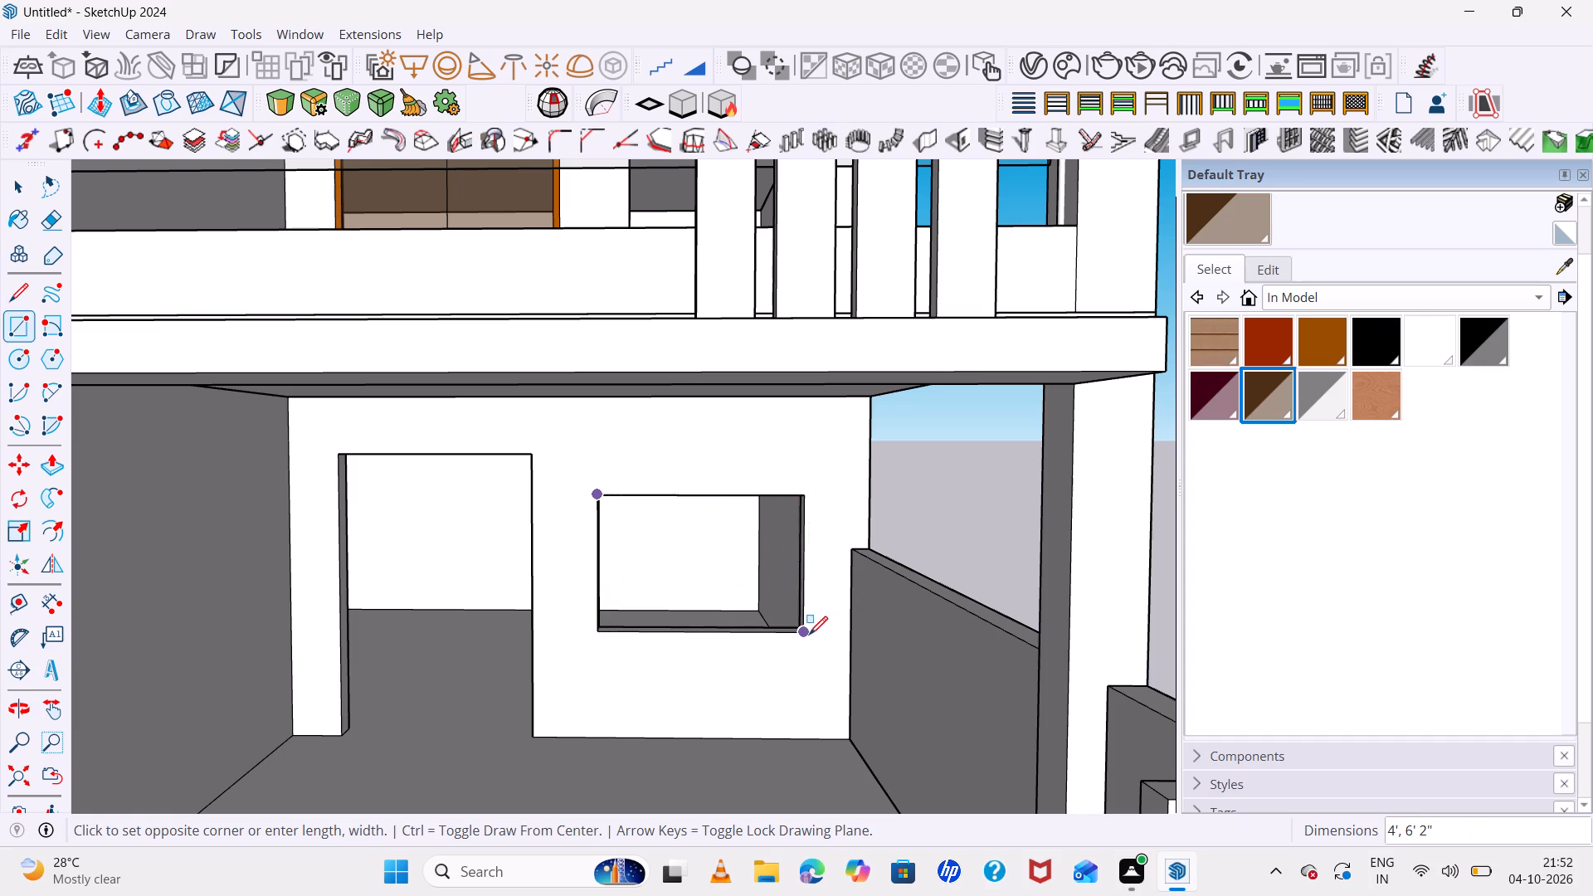
{"action": "left_click", "coordinate": [806, 635]}
{"action": "key", "text": "space"}
Offset the edges of the porch window face inward by about 2" to form the frame.
{"action": "left_click", "coordinate": [664, 556]}
{"action": "scroll", "coordinate": [691, 555], "scroll_direction": "up", "scroll_amount": 5}
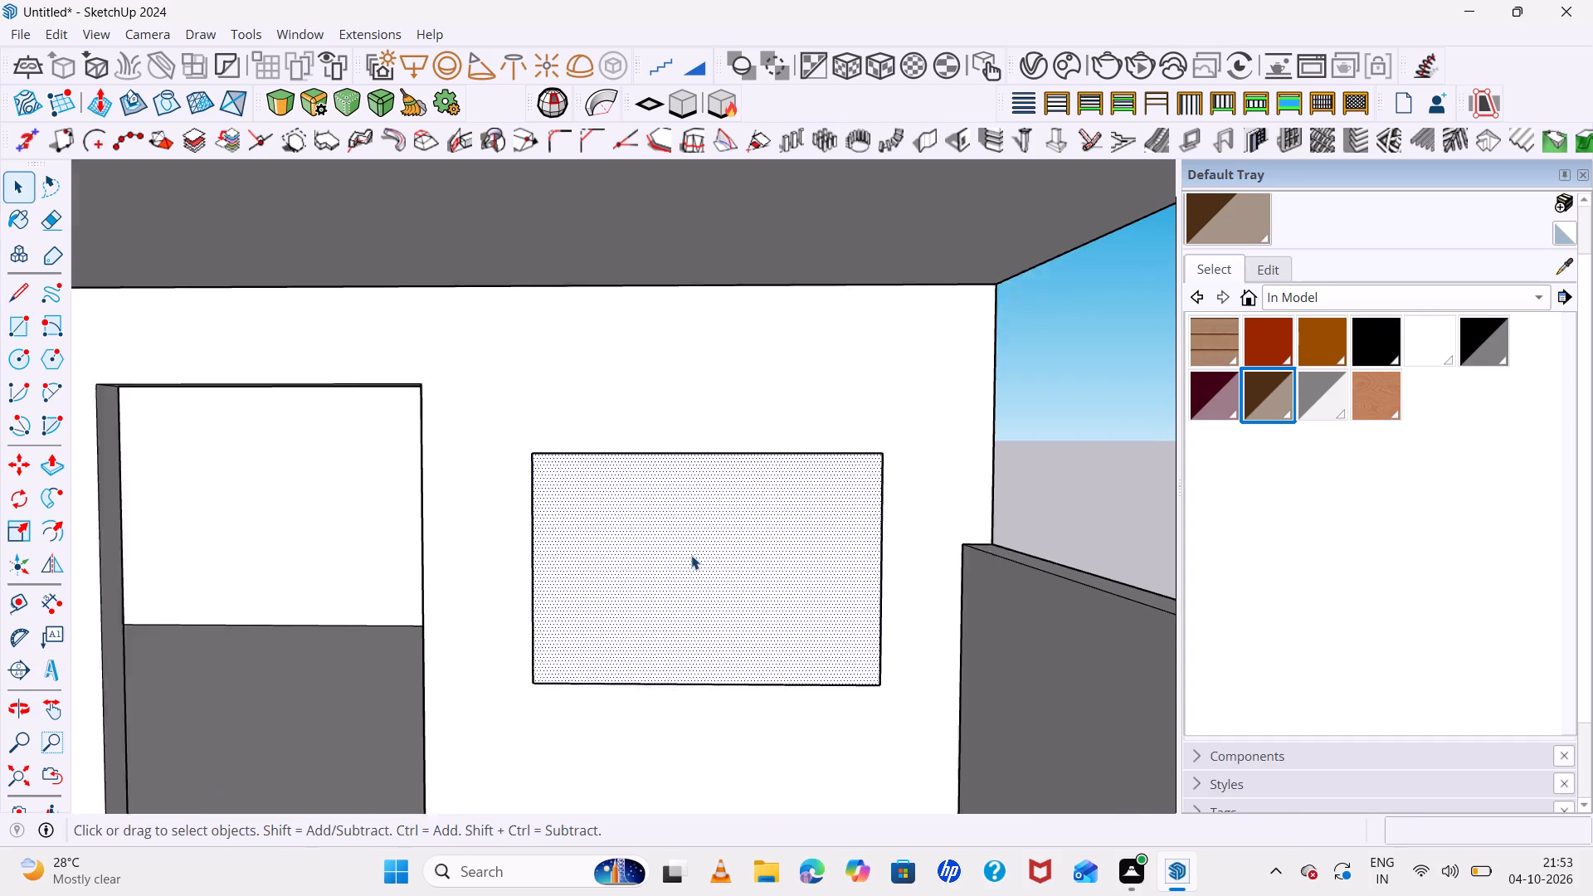
{"action": "scroll", "coordinate": [691, 555], "scroll_direction": "up", "scroll_amount": 1}
{"action": "middle_click_drag", "start_coordinate": [694, 551], "coordinate": [690, 514]}
{"action": "key", "text": "f"}
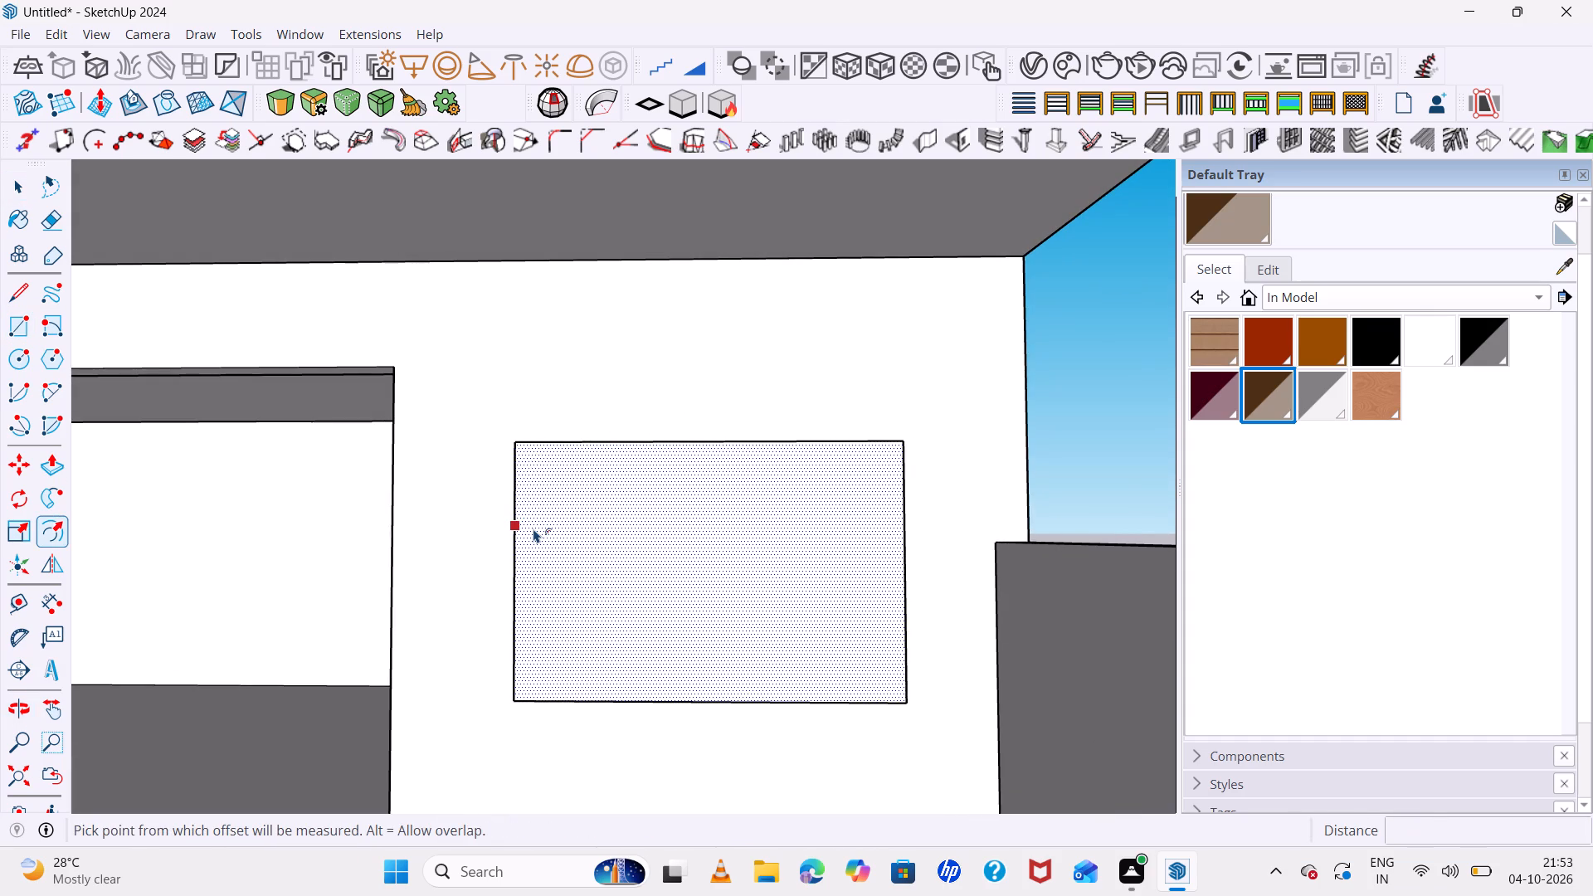
{"action": "left_click", "coordinate": [533, 528]}
{"action": "scroll", "coordinate": [533, 536], "scroll_direction": "up", "scroll_amount": 1}
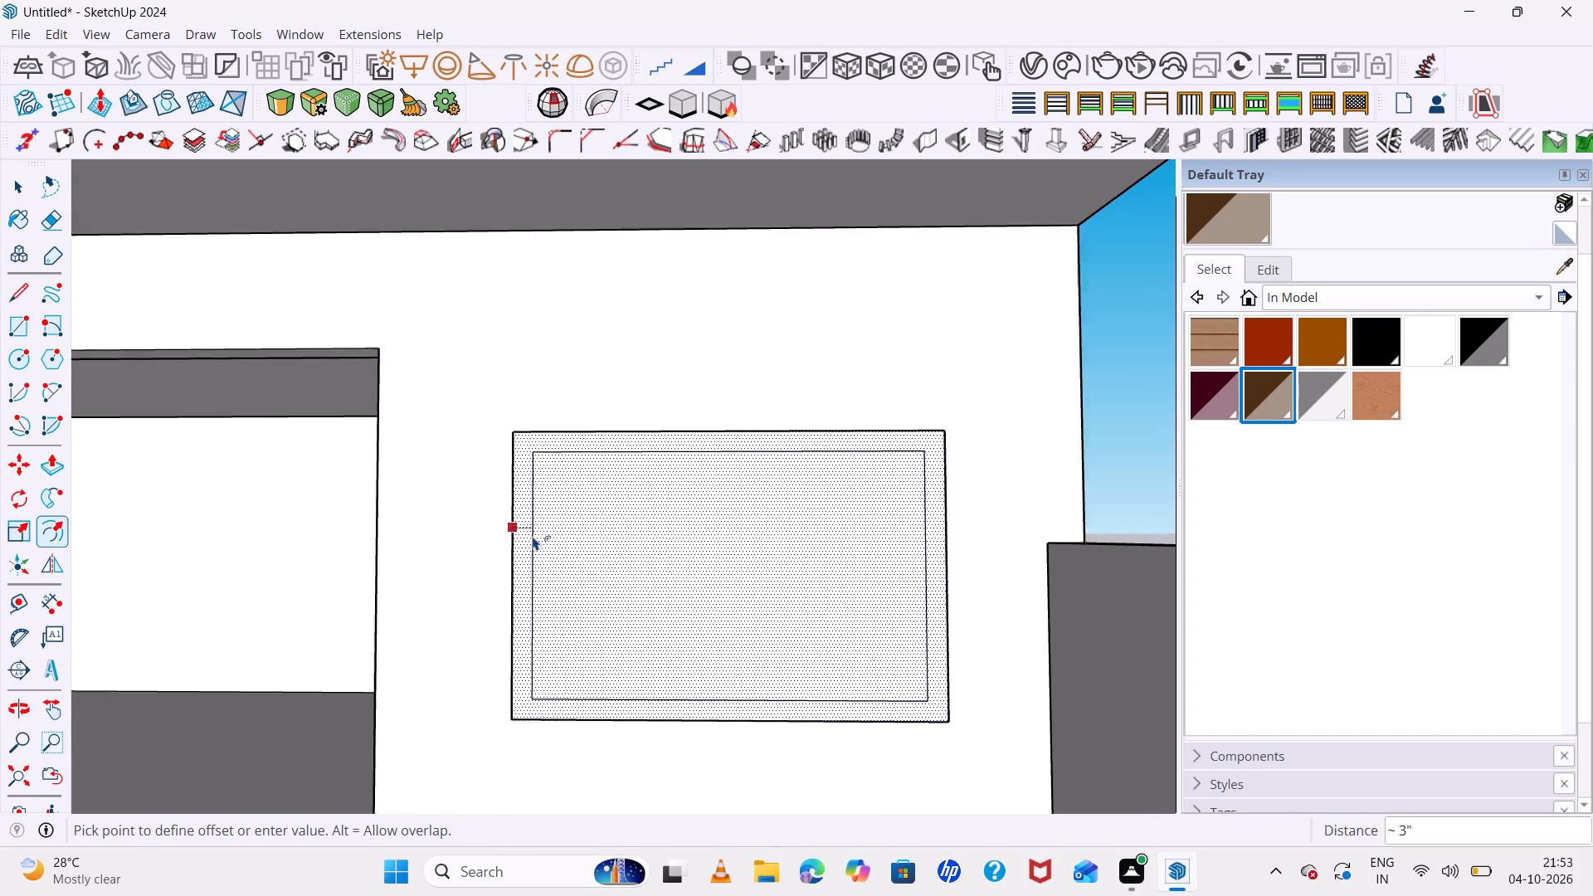
{"action": "scroll", "coordinate": [533, 536], "scroll_direction": "up", "scroll_amount": 3}
{"action": "left_click", "coordinate": [523, 539]}
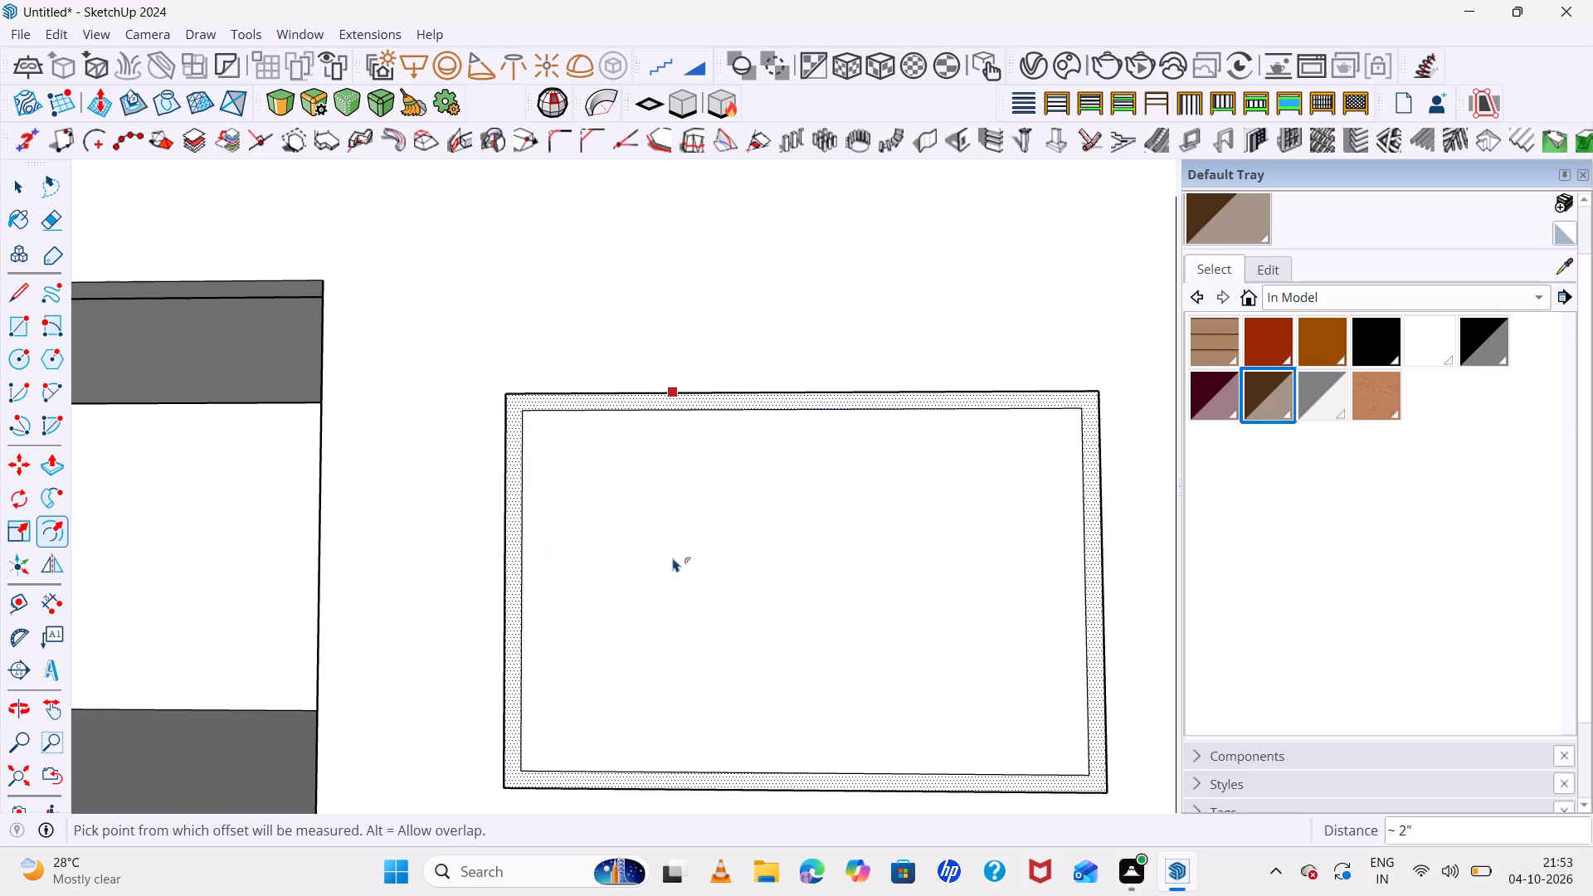
Split the porch window's inner face into two panes with a vertical centre line about 3' 8" long.
{"action": "key", "text": "l"}
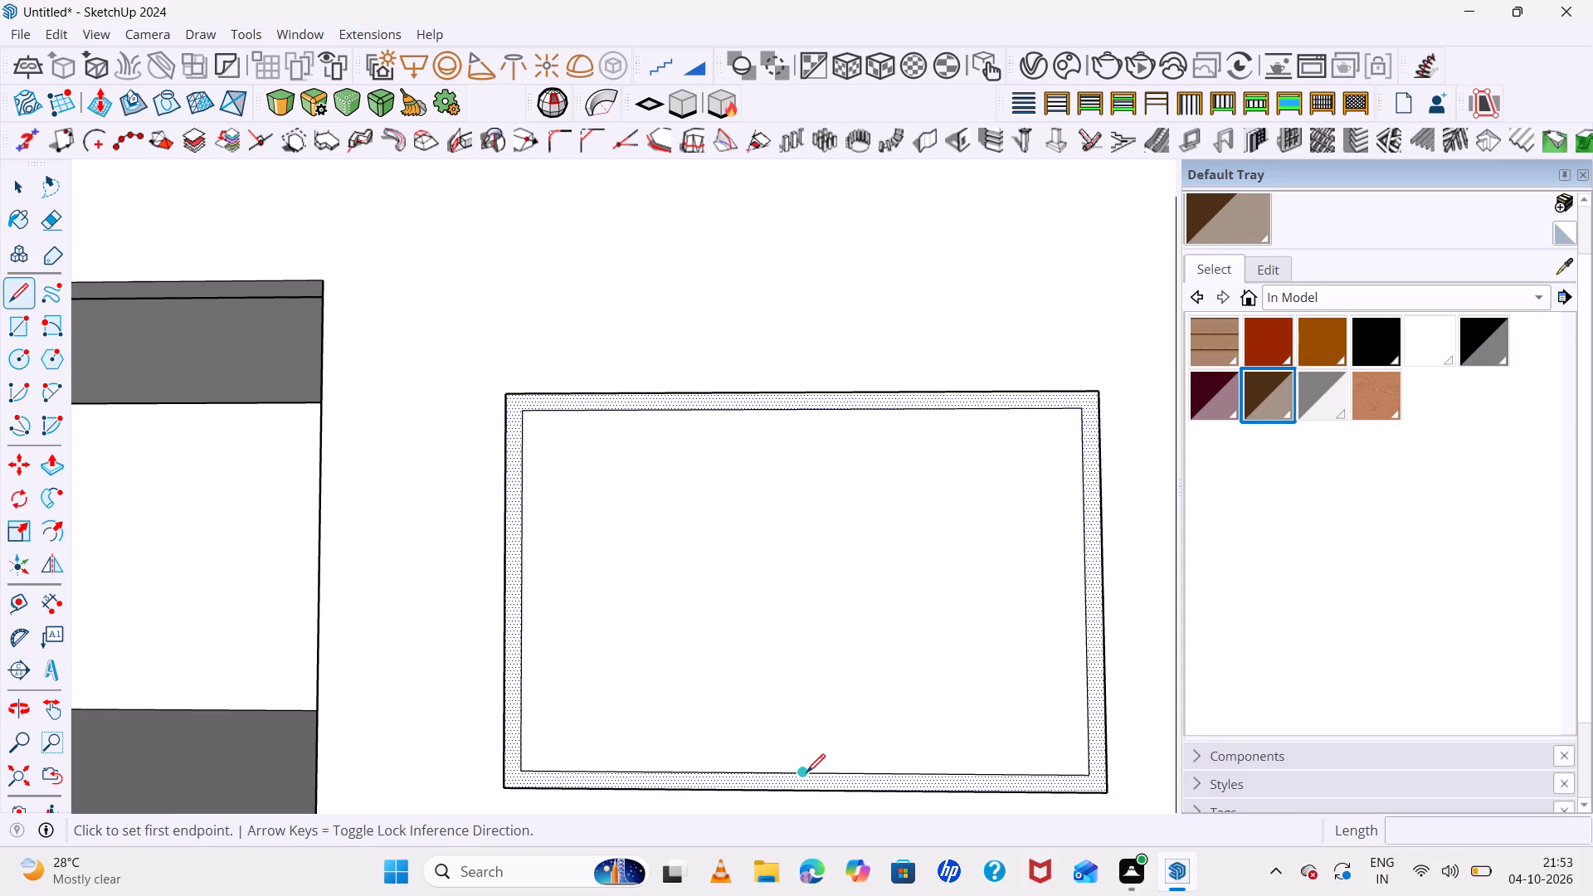
{"action": "left_click", "coordinate": [803, 777]}
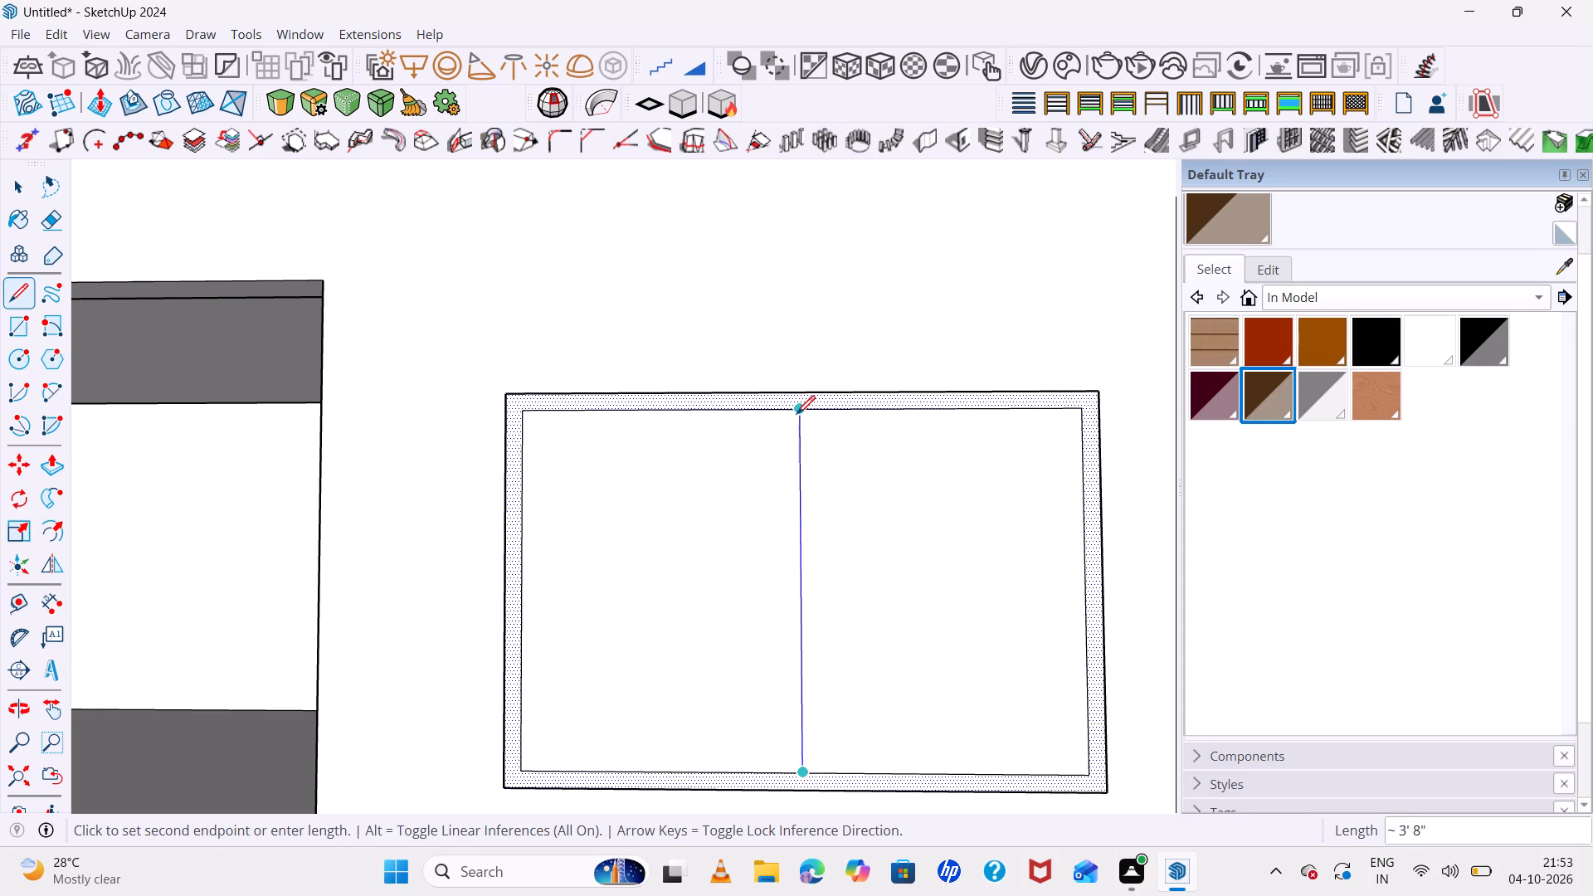
{"action": "left_click", "coordinate": [796, 414]}
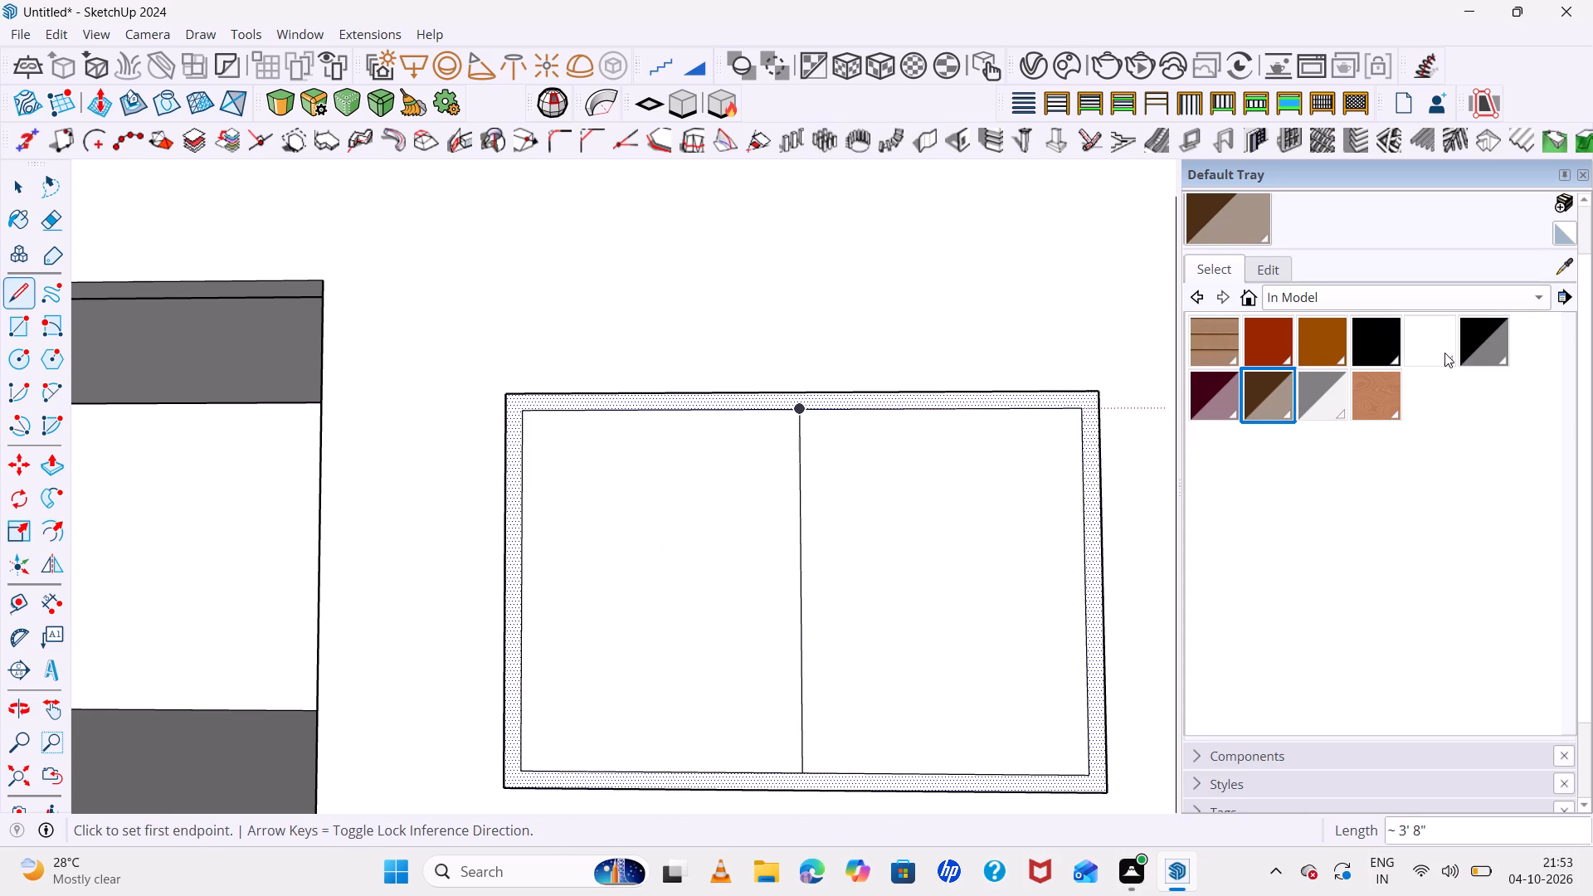
Paint the porch window's frame with Color C07 and both panes with the translucent brown Material3.
{"action": "left_click", "coordinate": [1310, 353]}
{"action": "scroll", "coordinate": [1087, 398], "scroll_direction": "up", "scroll_amount": 2}
{"action": "left_click", "coordinate": [1086, 399]}
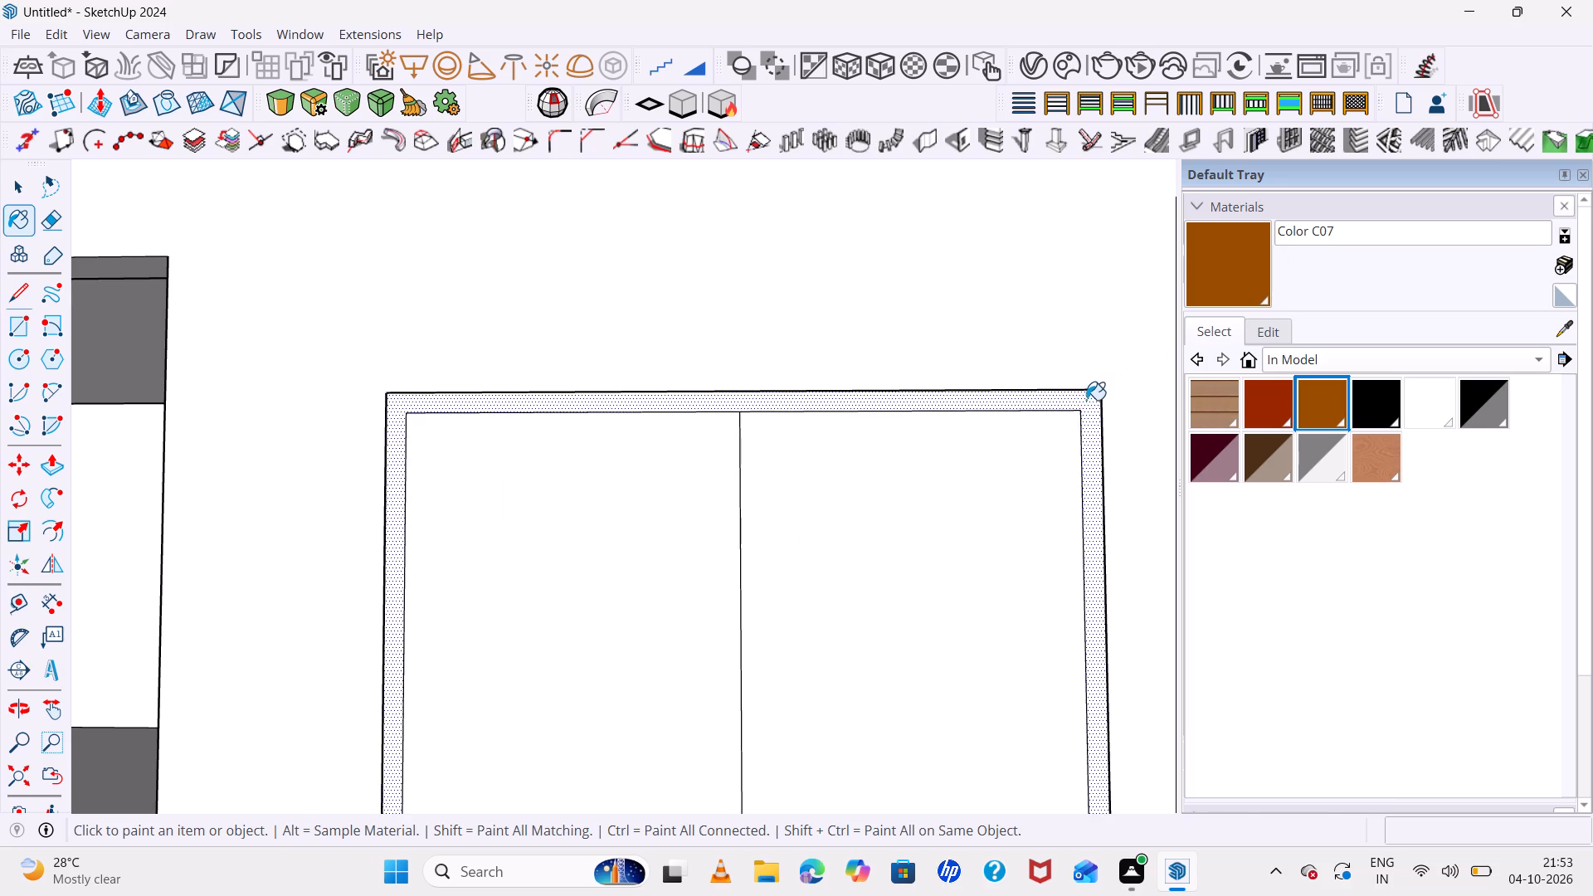
{"action": "left_click", "coordinate": [1271, 457]}
{"action": "left_click", "coordinate": [849, 478]}
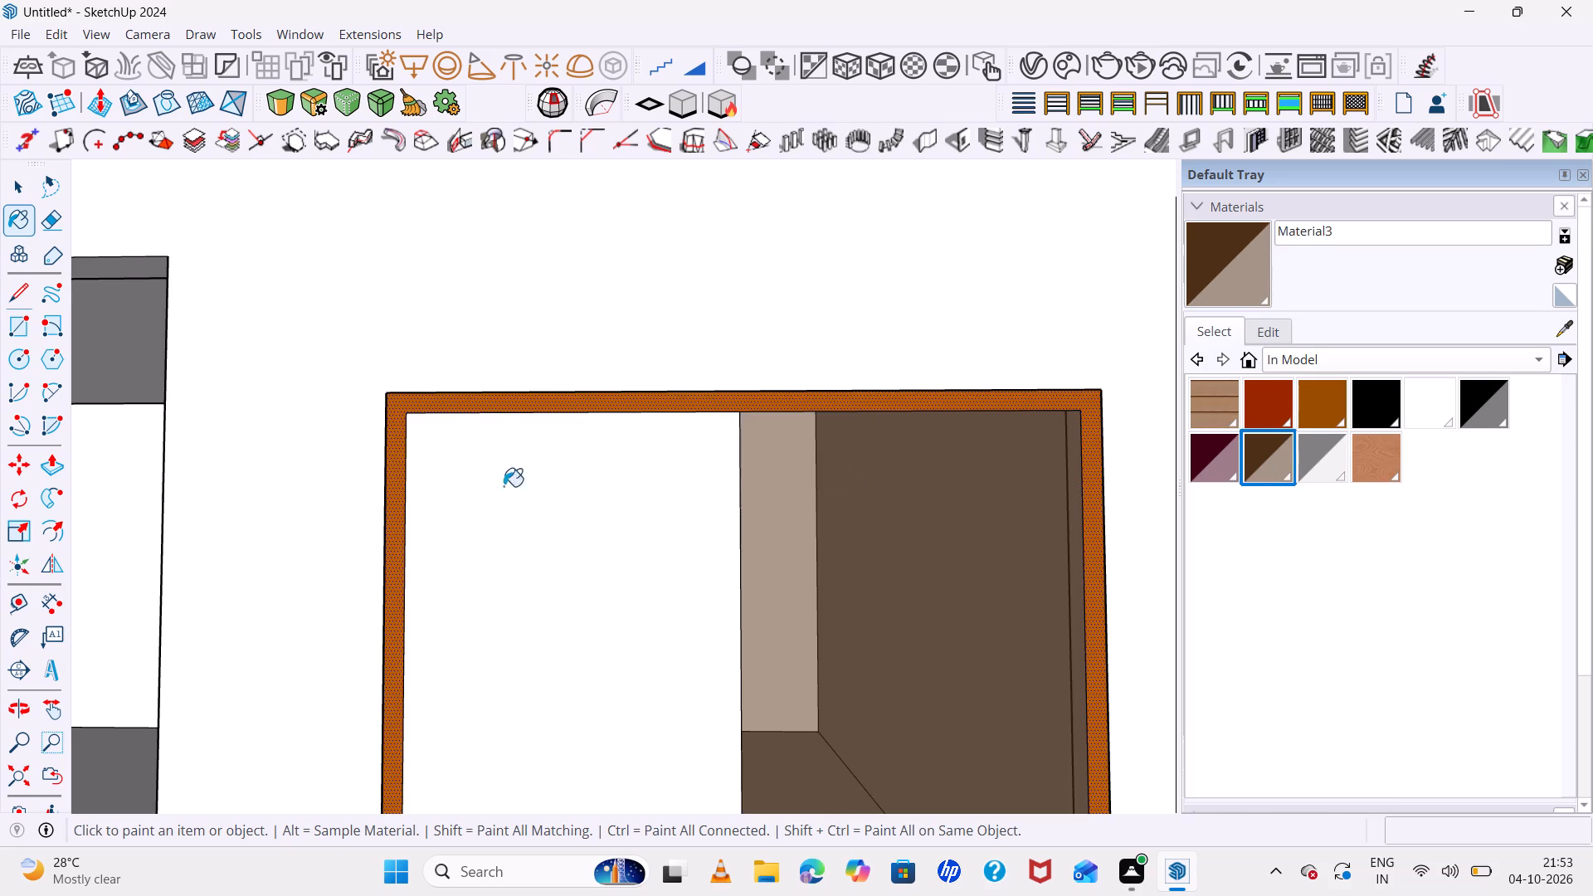
{"action": "left_click", "coordinate": [469, 486]}
Delete the translucent maroon material from the model, replacing its use with the default material.
{"action": "scroll", "coordinate": [998, 527], "scroll_direction": "down", "scroll_amount": 1}
{"action": "key", "text": "space"}
{"action": "right_click", "coordinate": [1224, 471]}
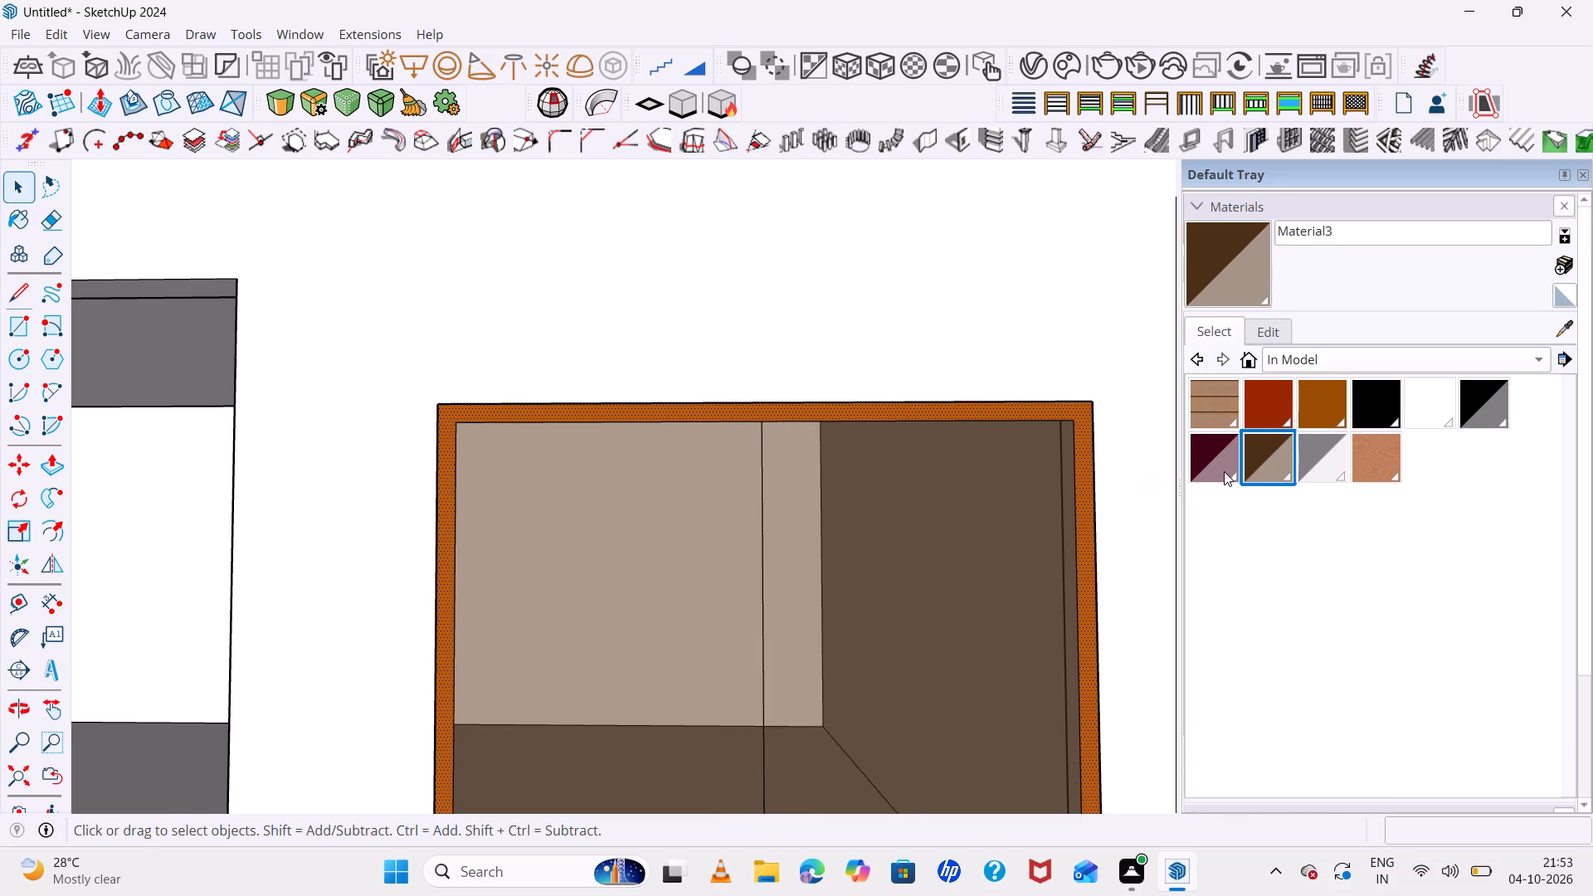
{"action": "left_click", "coordinate": [1254, 488]}
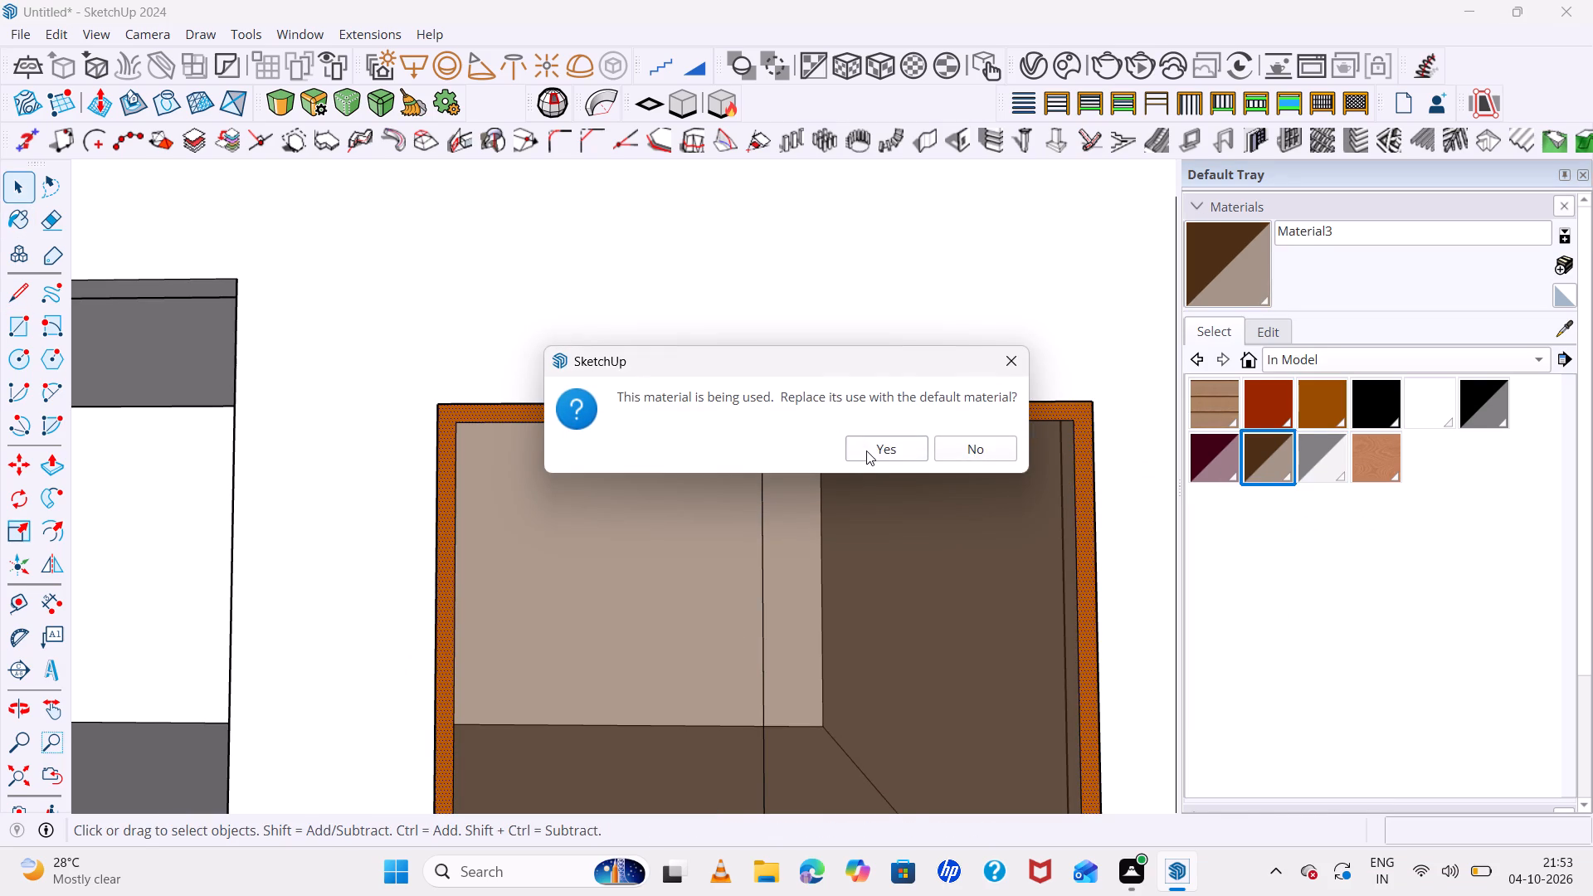
{"action": "left_click", "coordinate": [868, 451]}
Examine the house exterior from several angles, including the new porch window, the balcony, the front facade and the roof terrace.
{"action": "scroll", "coordinate": [849, 459], "scroll_direction": "down", "scroll_amount": 20}
{"action": "scroll", "coordinate": [792, 441], "scroll_direction": "down", "scroll_amount": 7}
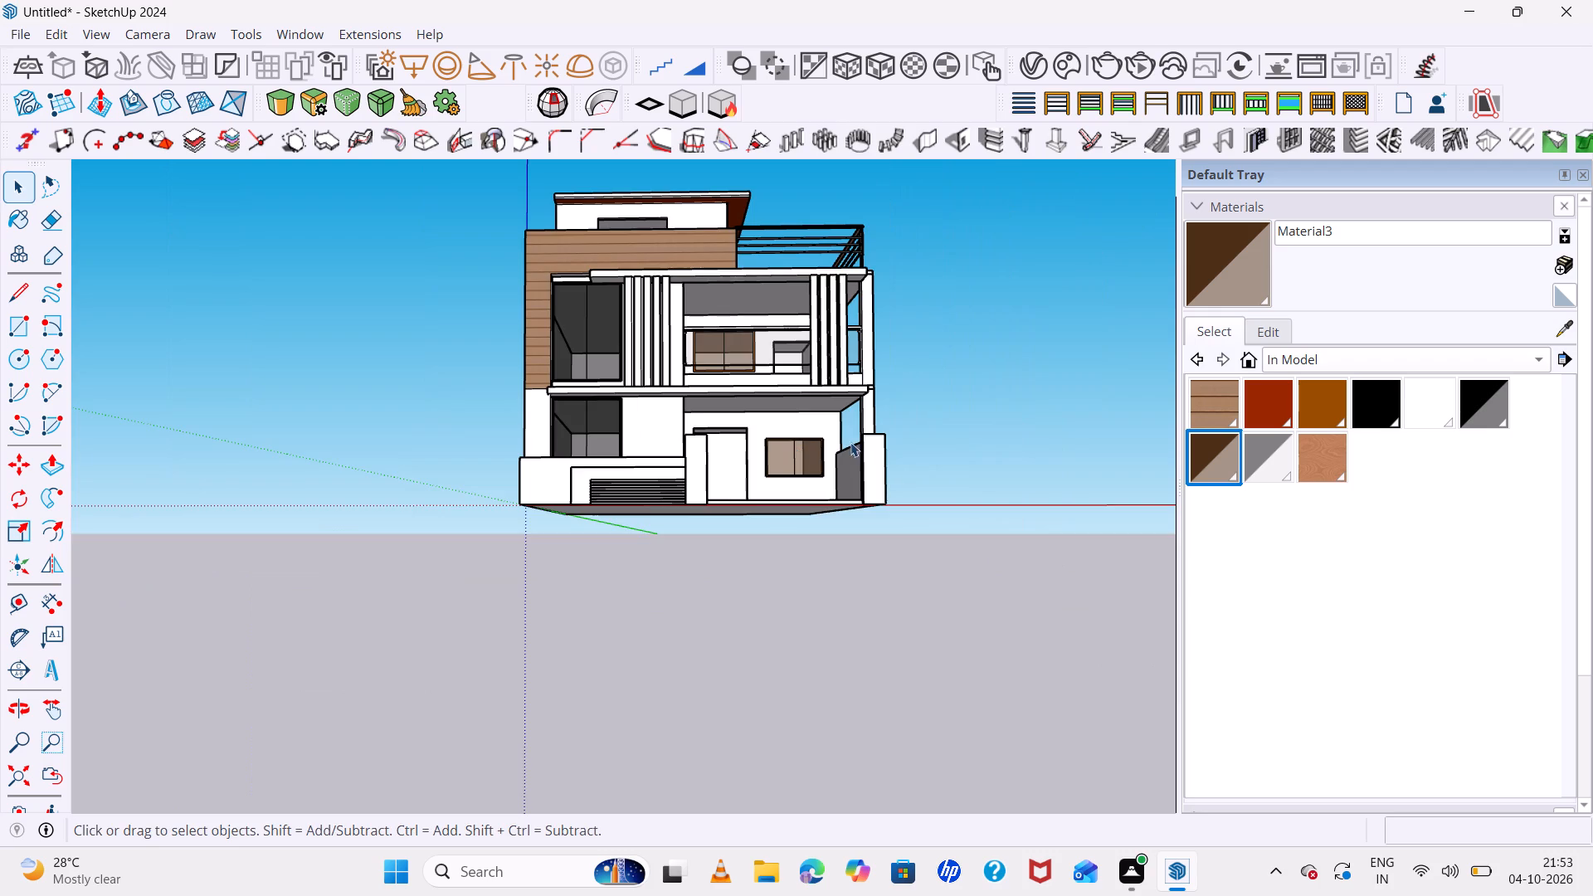
{"action": "middle_click_drag", "start_coordinate": [879, 463], "coordinate": [876, 541]}
{"action": "scroll", "coordinate": [922, 320], "scroll_direction": "up", "scroll_amount": 11}
{"action": "middle_click_drag", "start_coordinate": [927, 351], "coordinate": [1067, 323]}
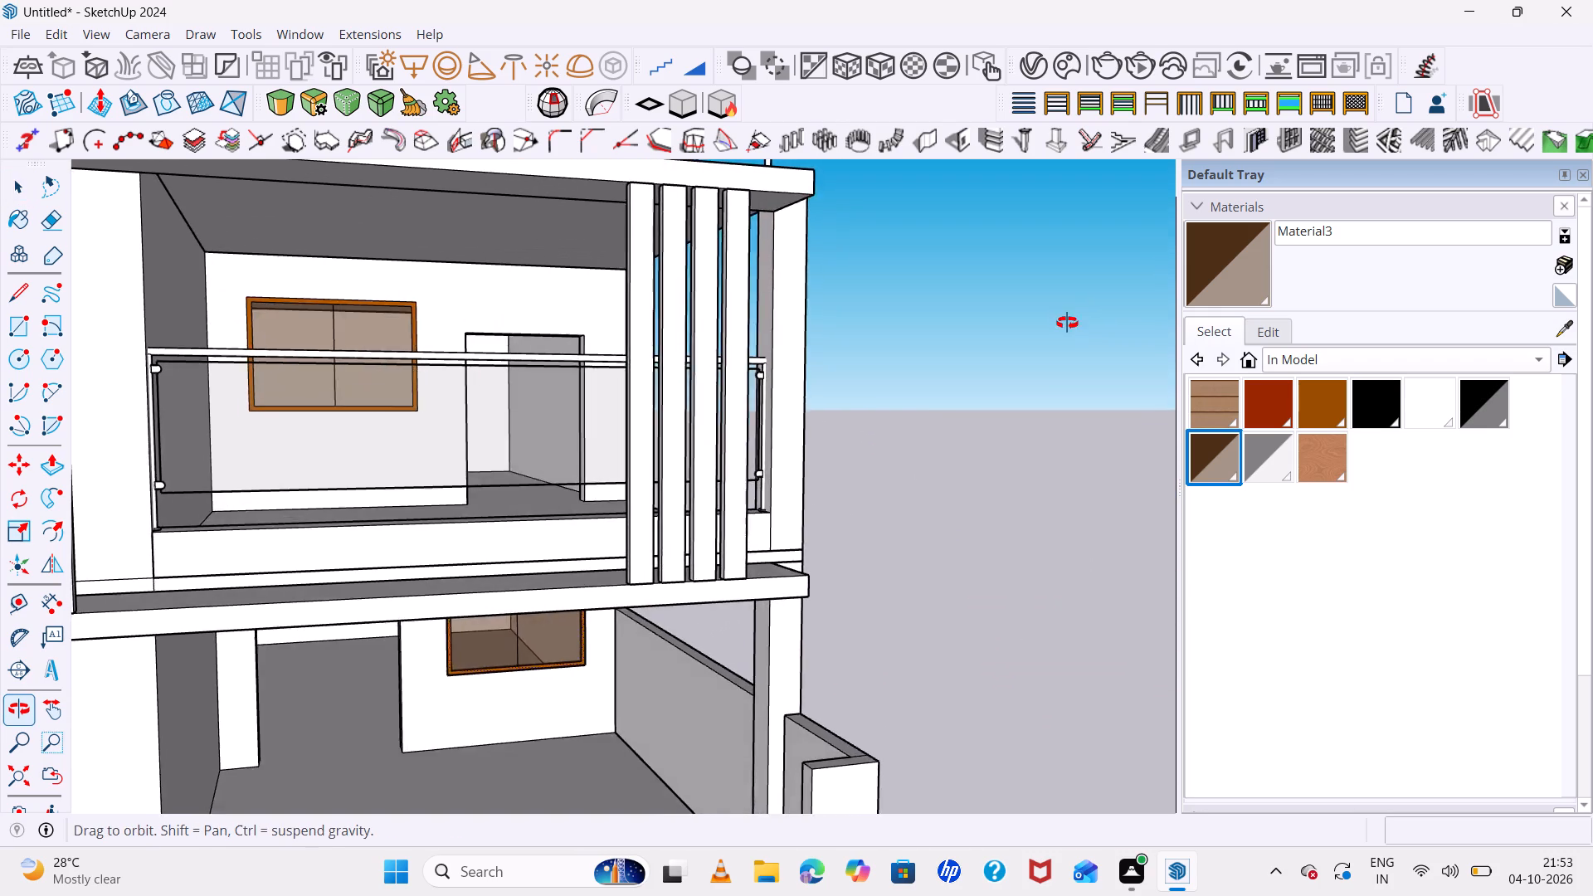
{"action": "middle_click_drag", "start_coordinate": [1067, 323], "coordinate": [919, 316]}
{"action": "scroll", "coordinate": [919, 316], "scroll_direction": "down", "scroll_amount": 6}
{"action": "scroll", "coordinate": [806, 432], "scroll_direction": "up", "scroll_amount": 5}
{"action": "middle_click_drag", "start_coordinate": [711, 518], "coordinate": [749, 501]}
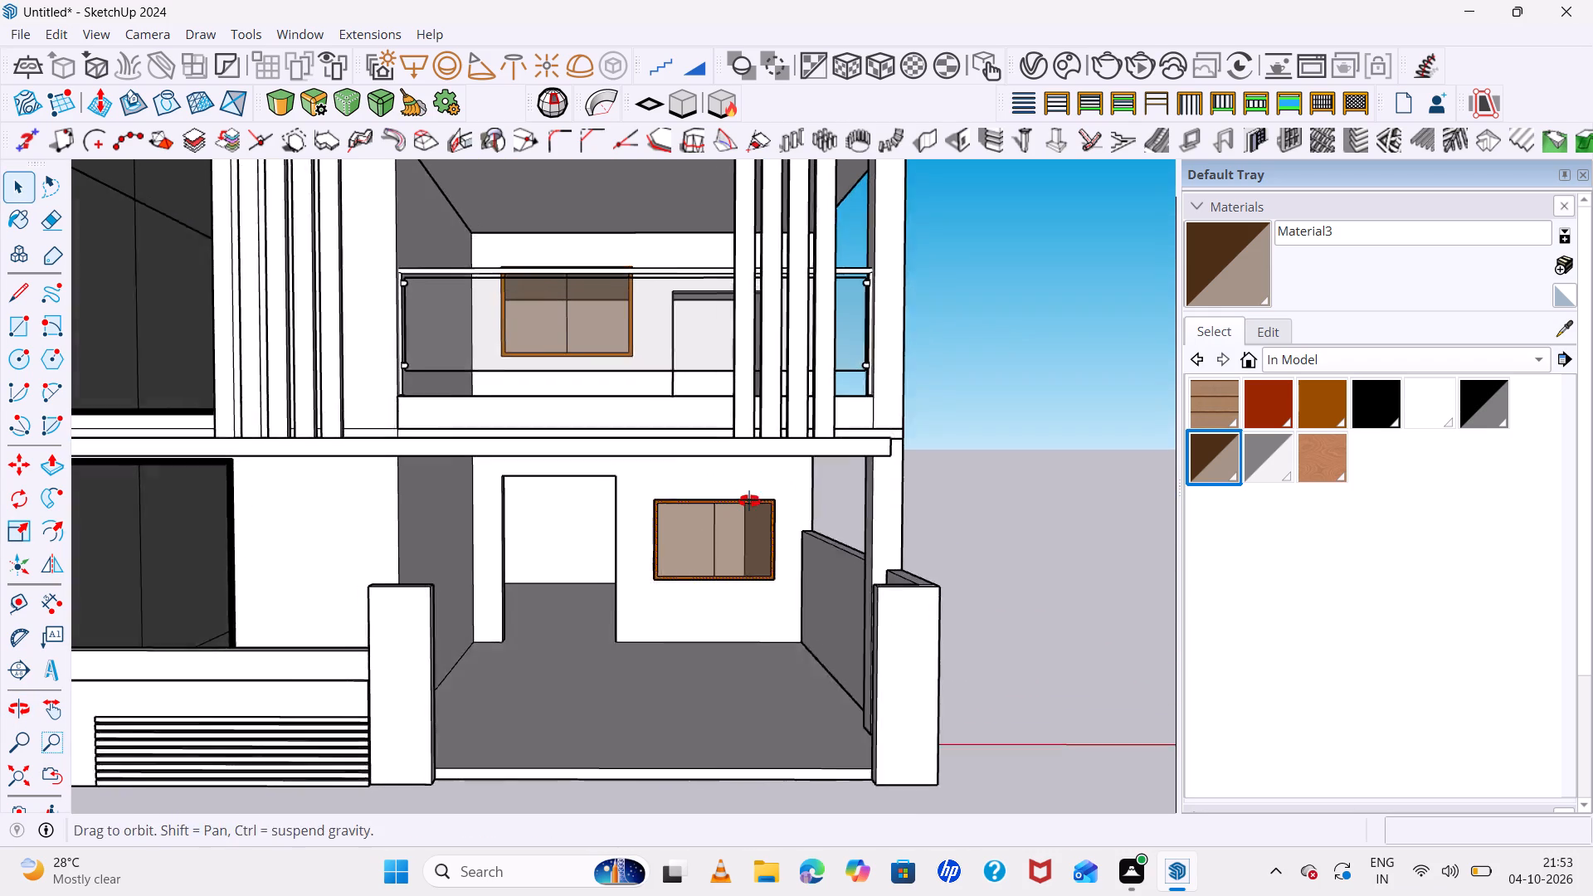
{"action": "middle_click_drag", "start_coordinate": [749, 501], "coordinate": [751, 499]}
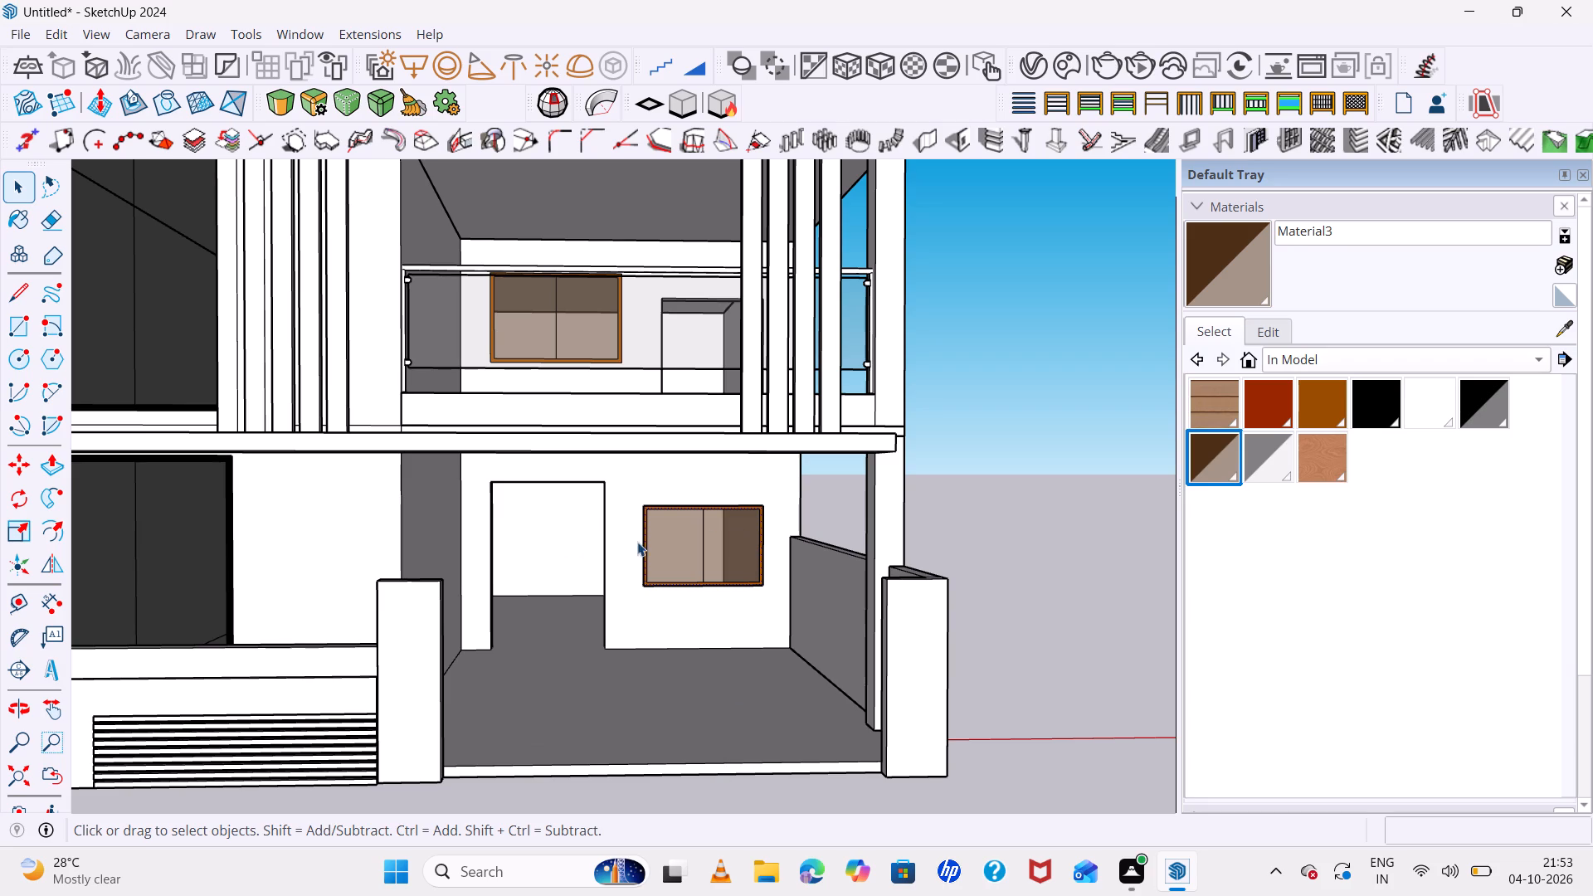
{"action": "scroll", "coordinate": [552, 534], "scroll_direction": "up", "scroll_amount": 5}
{"action": "scroll", "coordinate": [891, 590], "scroll_direction": "down", "scroll_amount": 5}
{"action": "scroll", "coordinate": [768, 489], "scroll_direction": "down", "scroll_amount": 12}
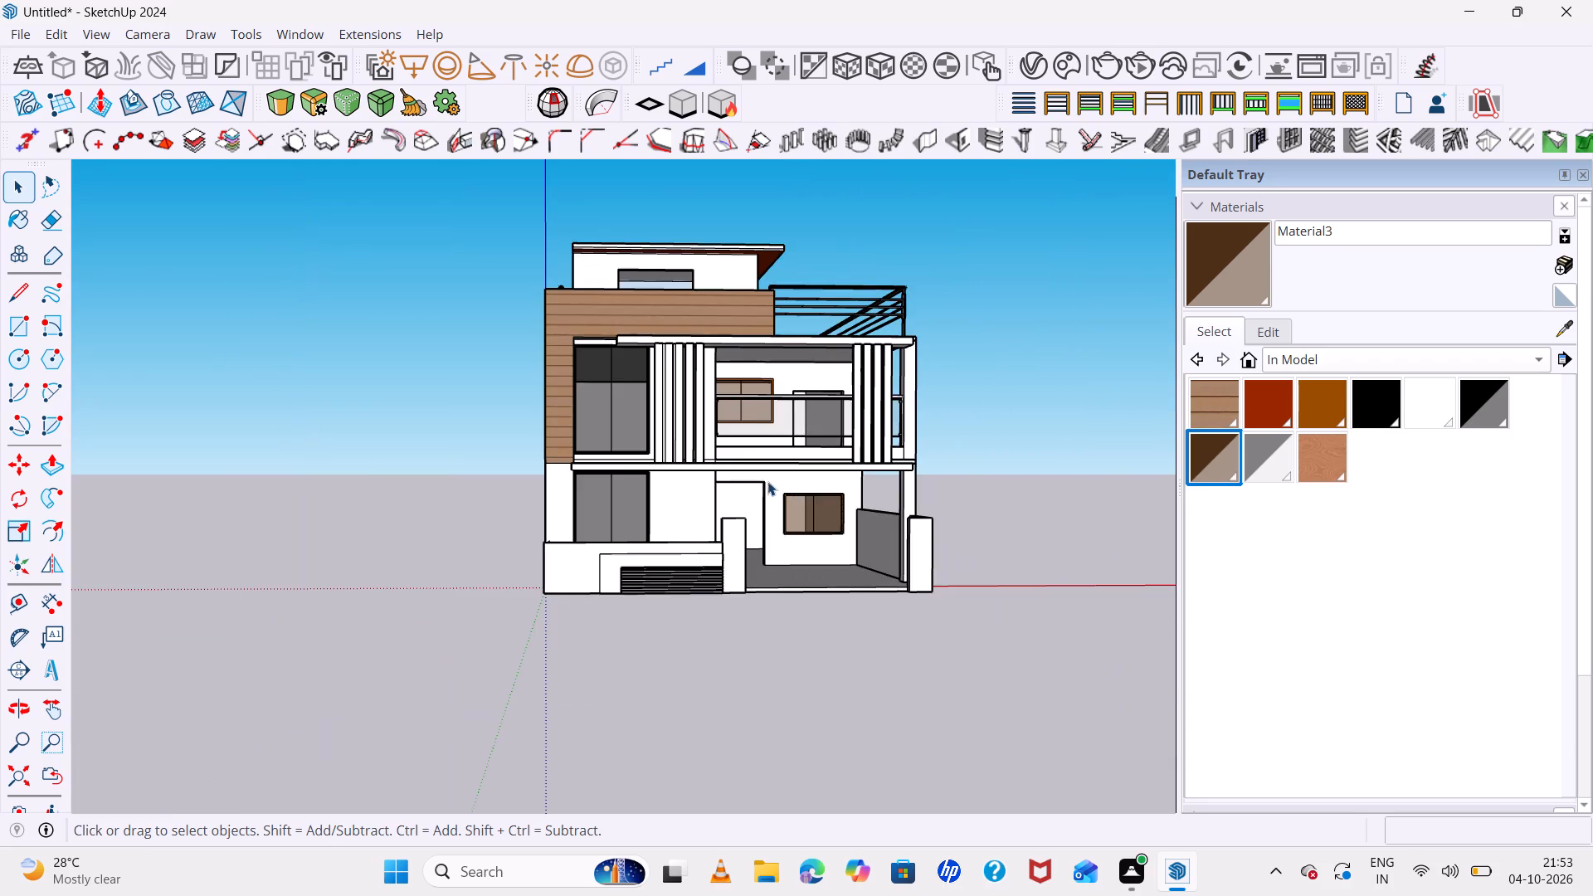
{"action": "middle_click_drag", "start_coordinate": [984, 488], "coordinate": [678, 701]}
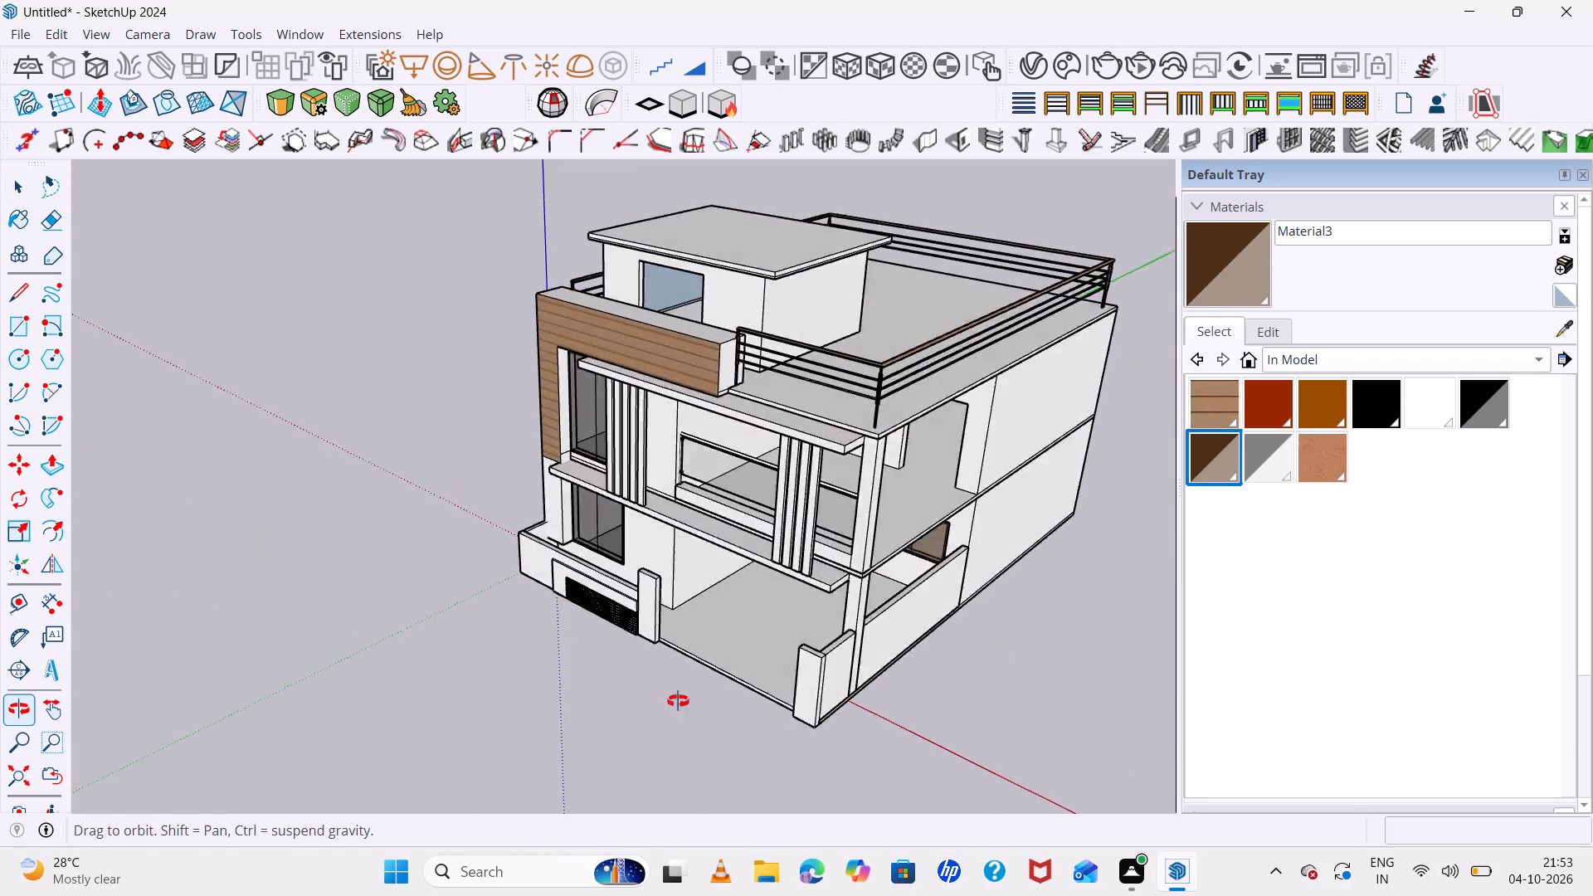
{"action": "middle_click_drag", "start_coordinate": [678, 701], "coordinate": [899, 377]}
{"action": "middle_click", "coordinate": [899, 378]}
{"action": "scroll", "coordinate": [899, 405], "scroll_direction": "up", "scroll_amount": 6}
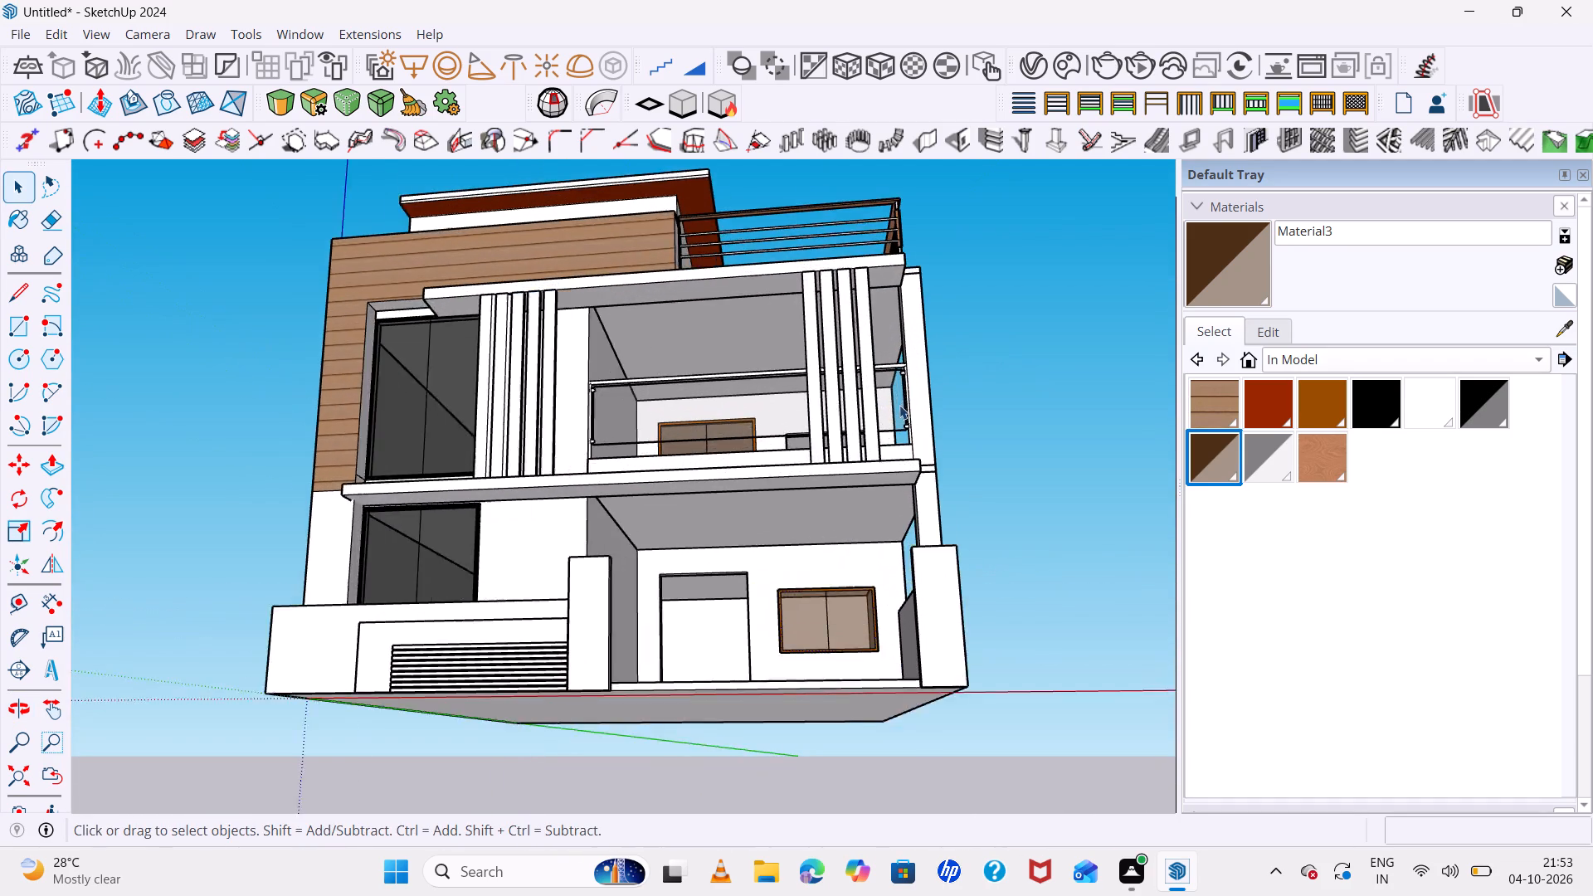
{"action": "scroll", "coordinate": [901, 410], "scroll_direction": "down", "scroll_amount": 4}
{"action": "middle_click_drag", "start_coordinate": [916, 456], "coordinate": [949, 495]}
{"action": "middle_click", "coordinate": [949, 495]}
{"action": "scroll", "coordinate": [885, 465], "scroll_direction": "up", "scroll_amount": 6}
{"action": "middle_click_drag", "start_coordinate": [881, 494], "coordinate": [904, 583]}
{"action": "scroll", "coordinate": [886, 521], "scroll_direction": "down", "scroll_amount": 7}
{"action": "middle_click_drag", "start_coordinate": [923, 582], "coordinate": [995, 608]}
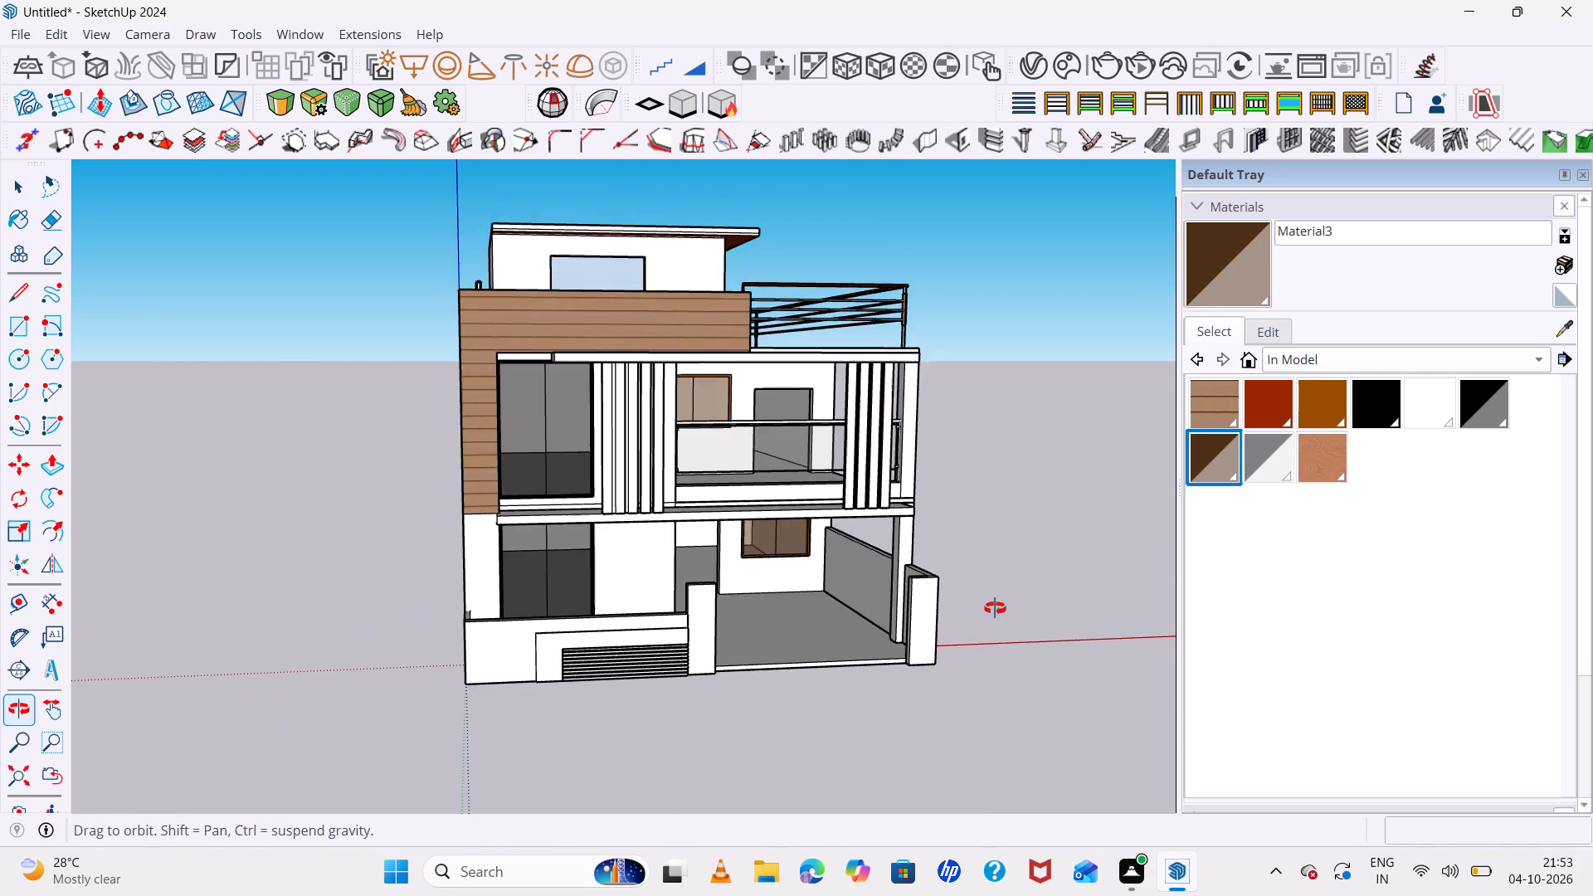
{"action": "middle_click_drag", "start_coordinate": [995, 608], "coordinate": [874, 606]}
{"action": "middle_click", "coordinate": [874, 605]}
{"action": "scroll", "coordinate": [674, 301], "scroll_direction": "up", "scroll_amount": 3}
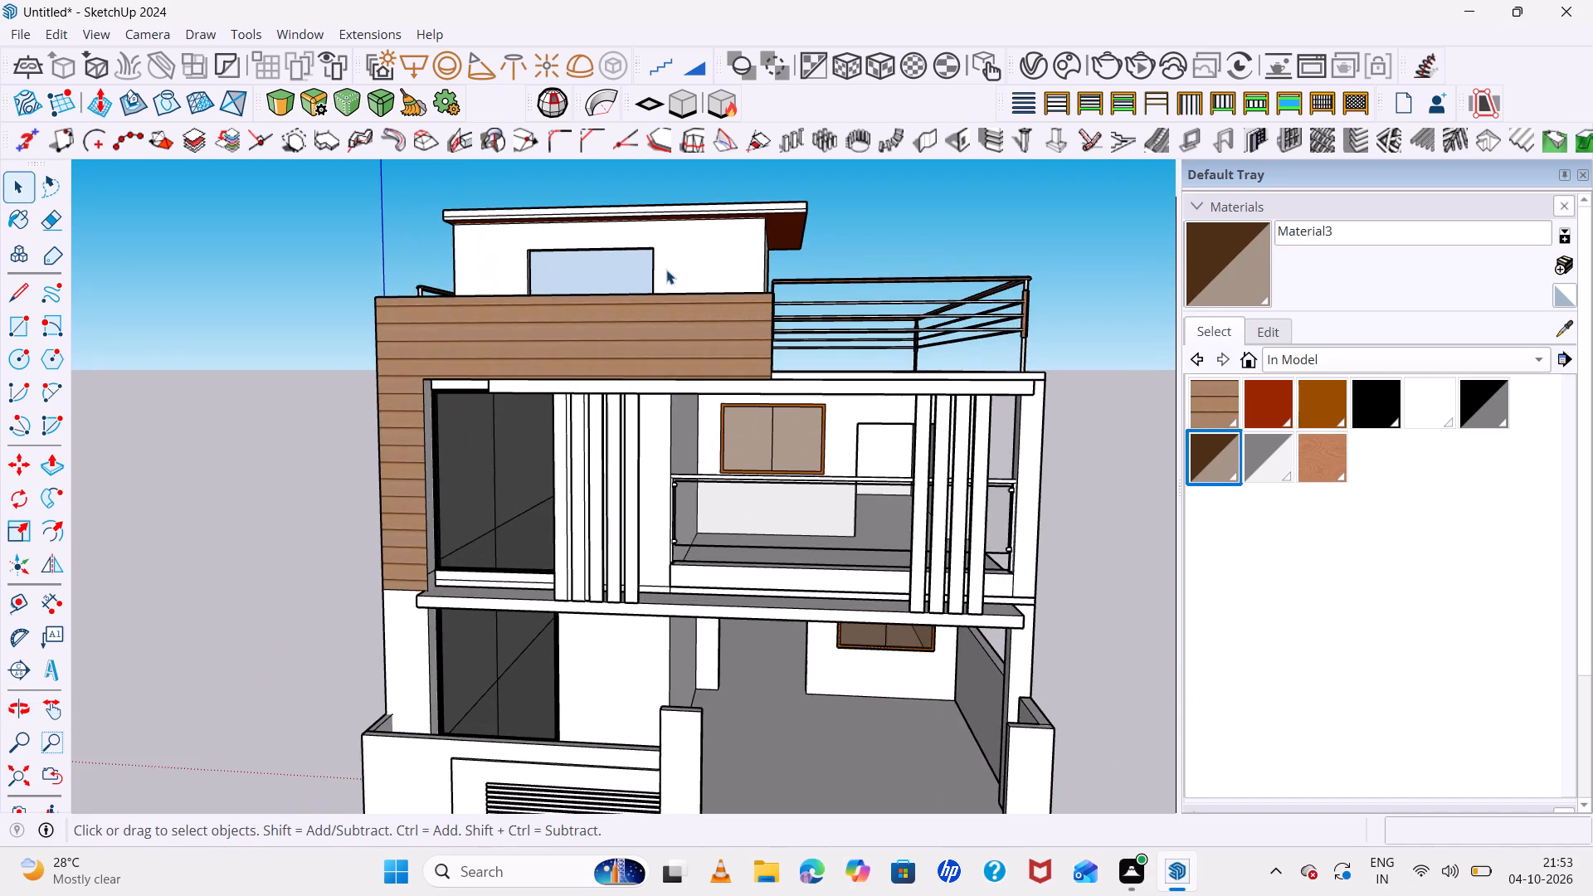
{"action": "scroll", "coordinate": [666, 271], "scroll_direction": "down", "scroll_amount": 2}
{"action": "middle_click_drag", "start_coordinate": [893, 546], "coordinate": [967, 558]}
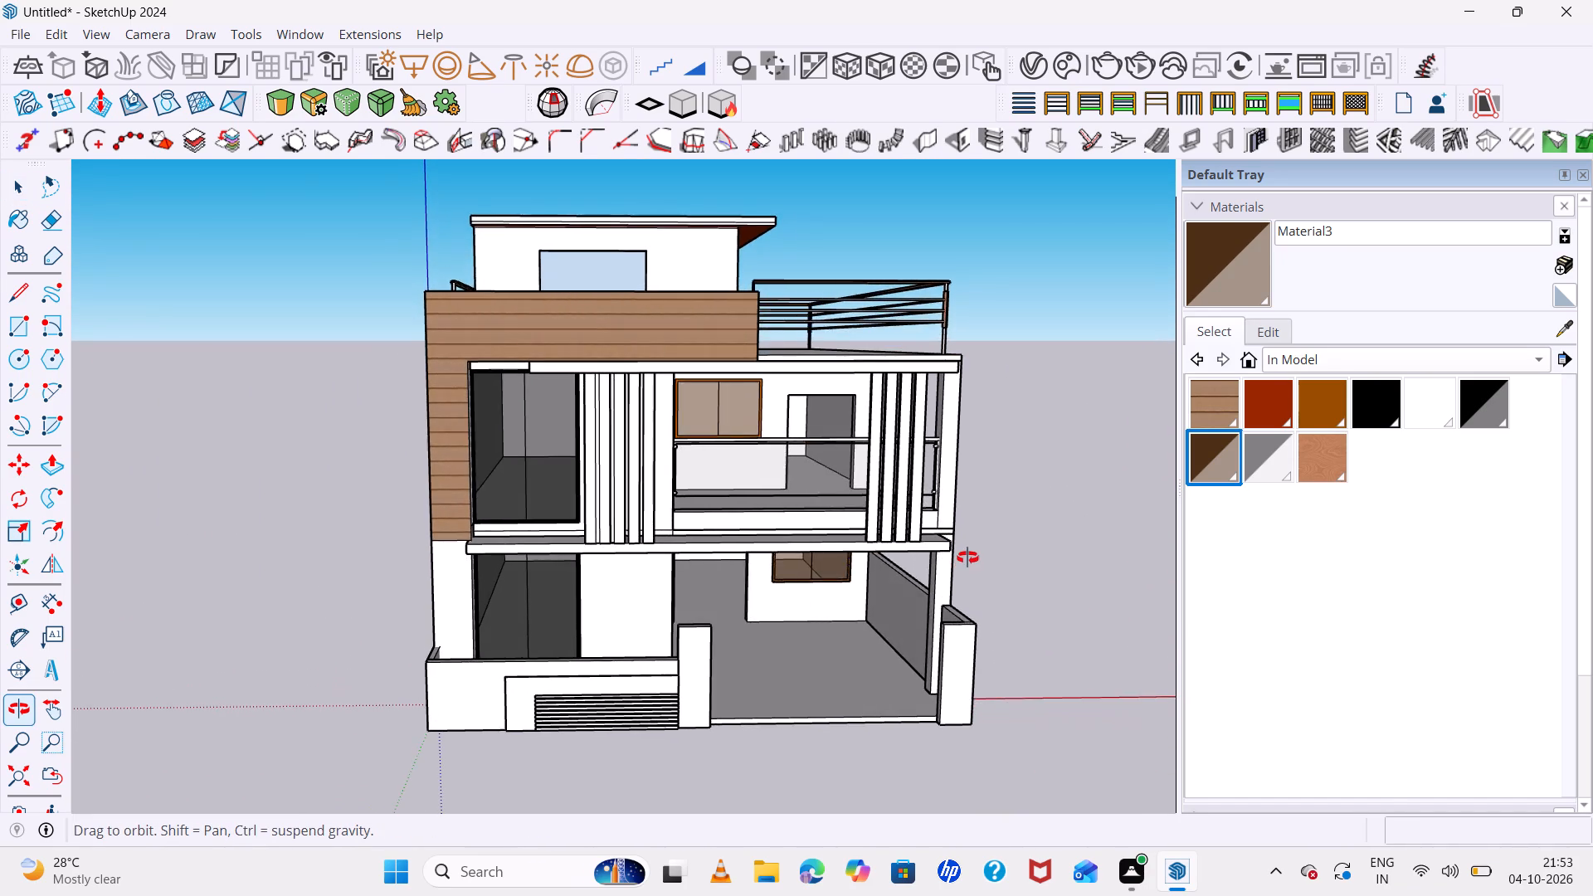
{"action": "middle_click_drag", "start_coordinate": [967, 558], "coordinate": [913, 556]}
{"action": "middle_click", "coordinate": [913, 554]}
{"action": "scroll", "coordinate": [748, 177], "scroll_direction": "up", "scroll_amount": 1}
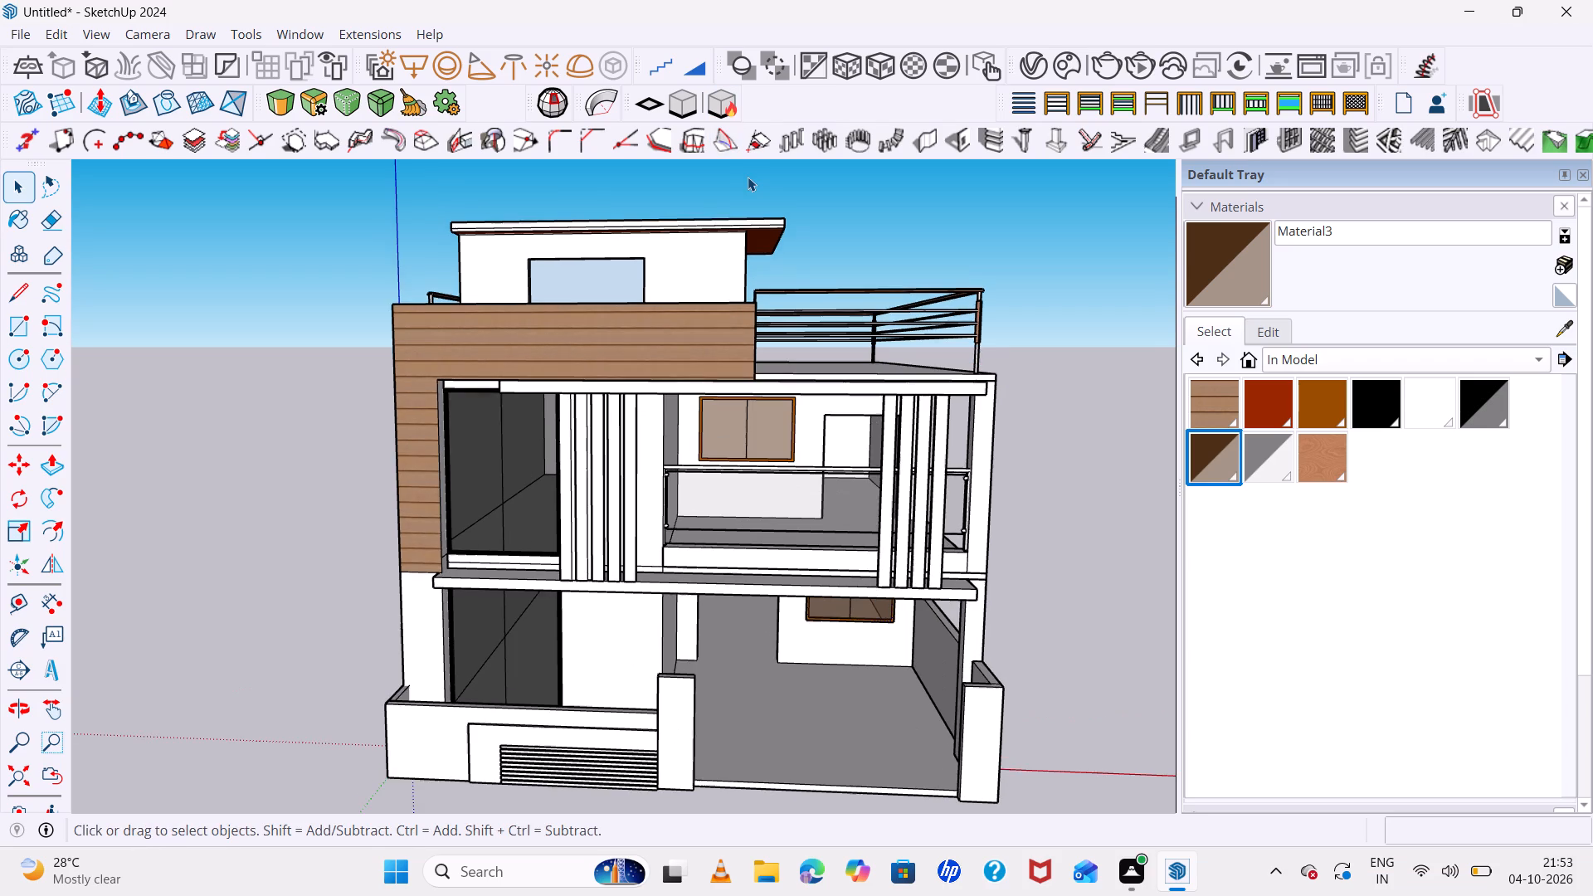
{"action": "scroll", "coordinate": [748, 177], "scroll_direction": "down", "scroll_amount": 1}
{"action": "scroll", "coordinate": [841, 226], "scroll_direction": "up", "scroll_amount": 2}
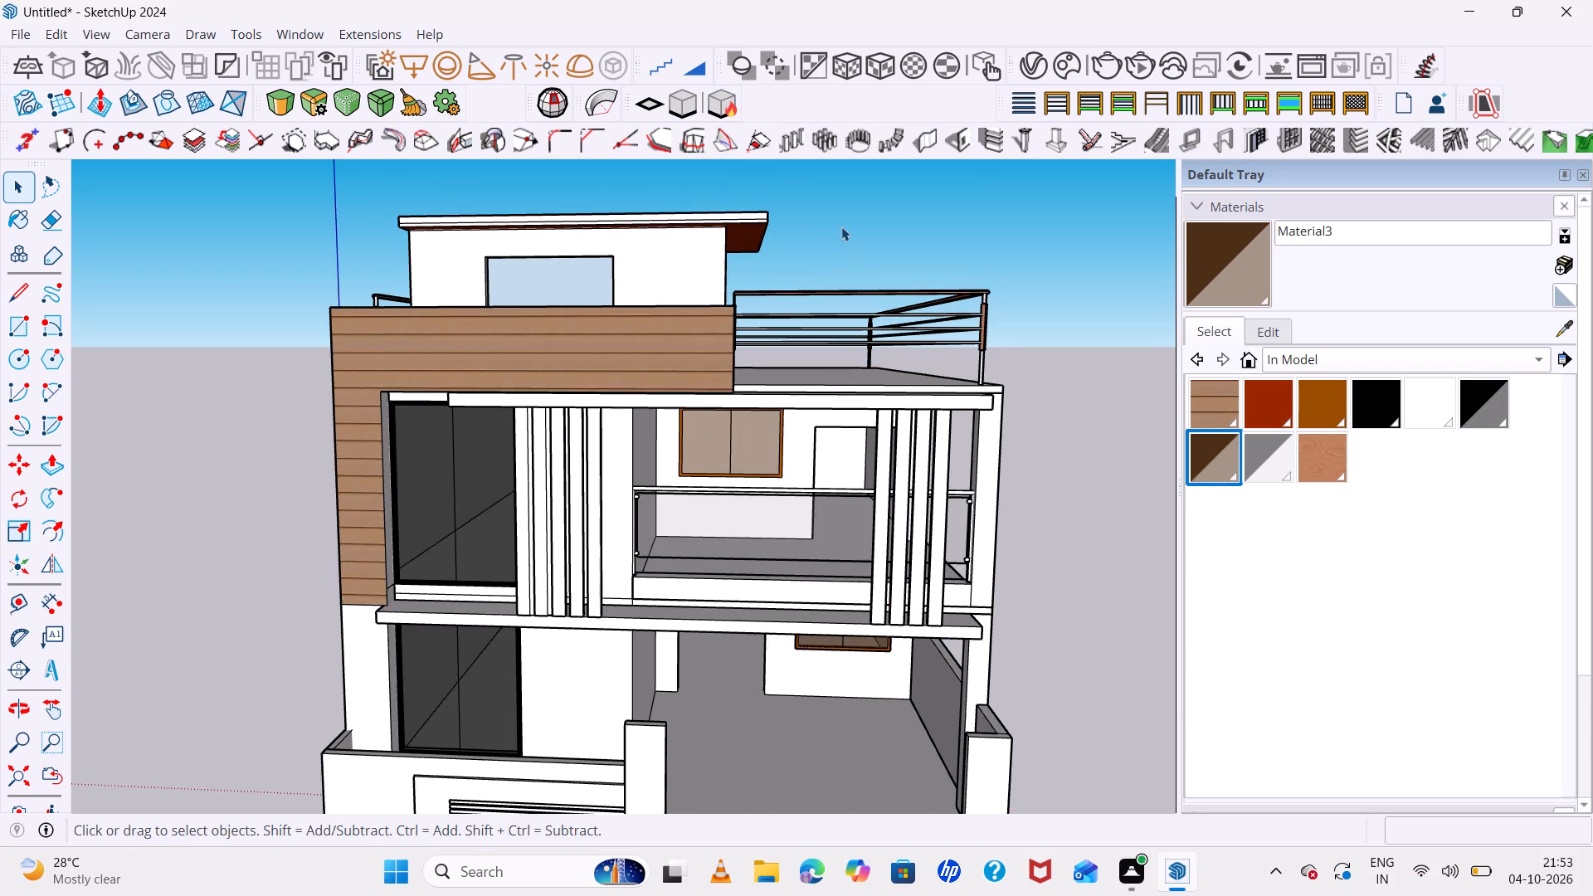
{"action": "scroll", "coordinate": [841, 226], "scroll_direction": "down", "scroll_amount": 1}
{"action": "middle_click_drag", "start_coordinate": [876, 295], "coordinate": [857, 287]}
{"action": "middle_click", "coordinate": [857, 287]}
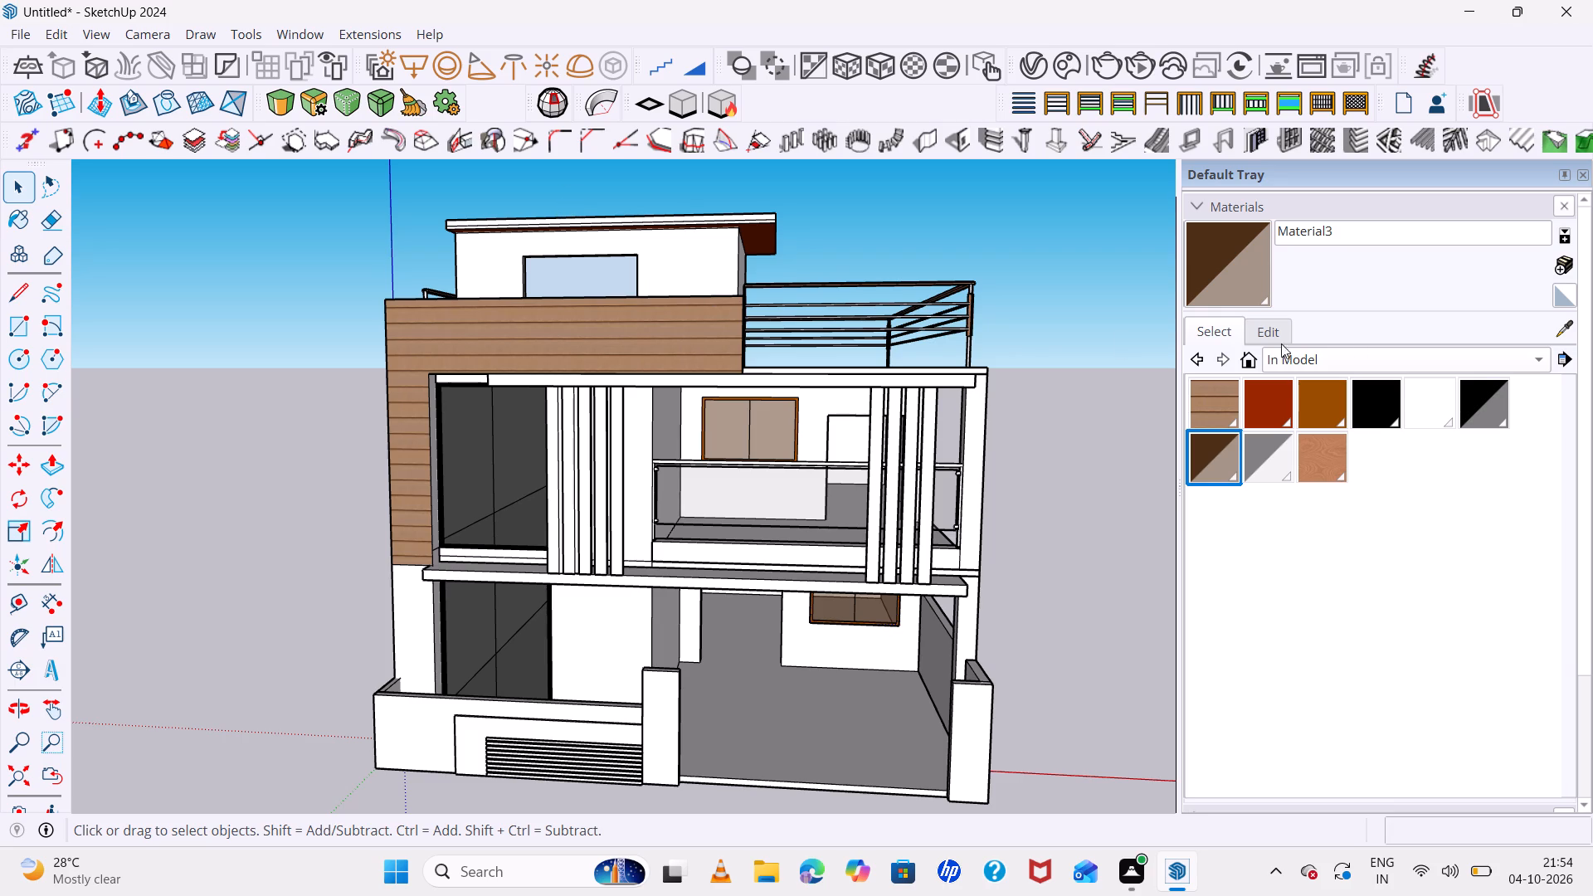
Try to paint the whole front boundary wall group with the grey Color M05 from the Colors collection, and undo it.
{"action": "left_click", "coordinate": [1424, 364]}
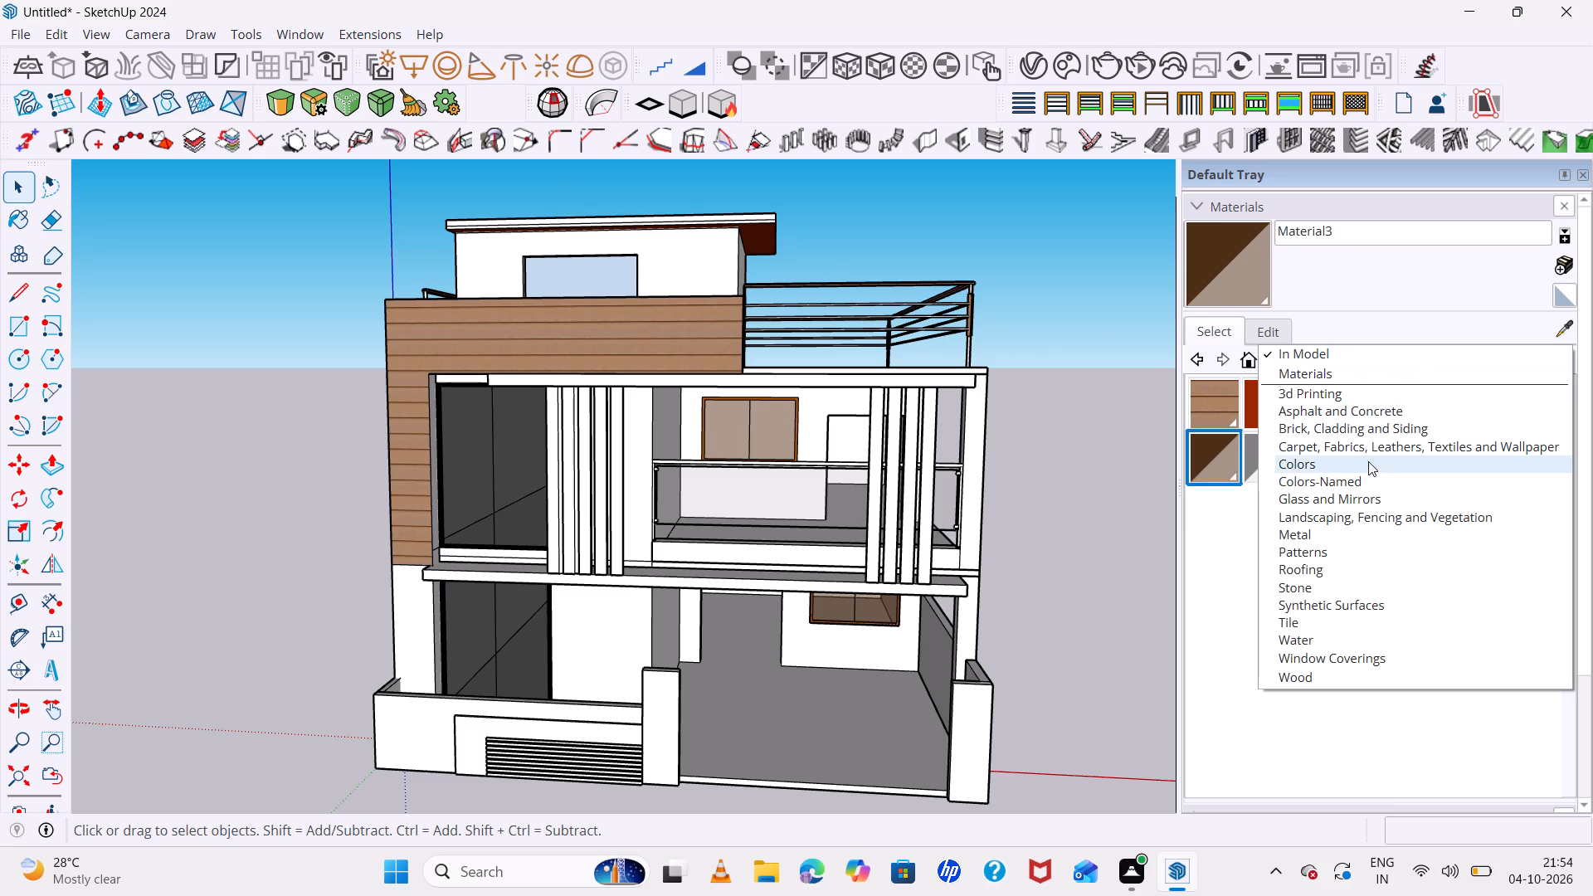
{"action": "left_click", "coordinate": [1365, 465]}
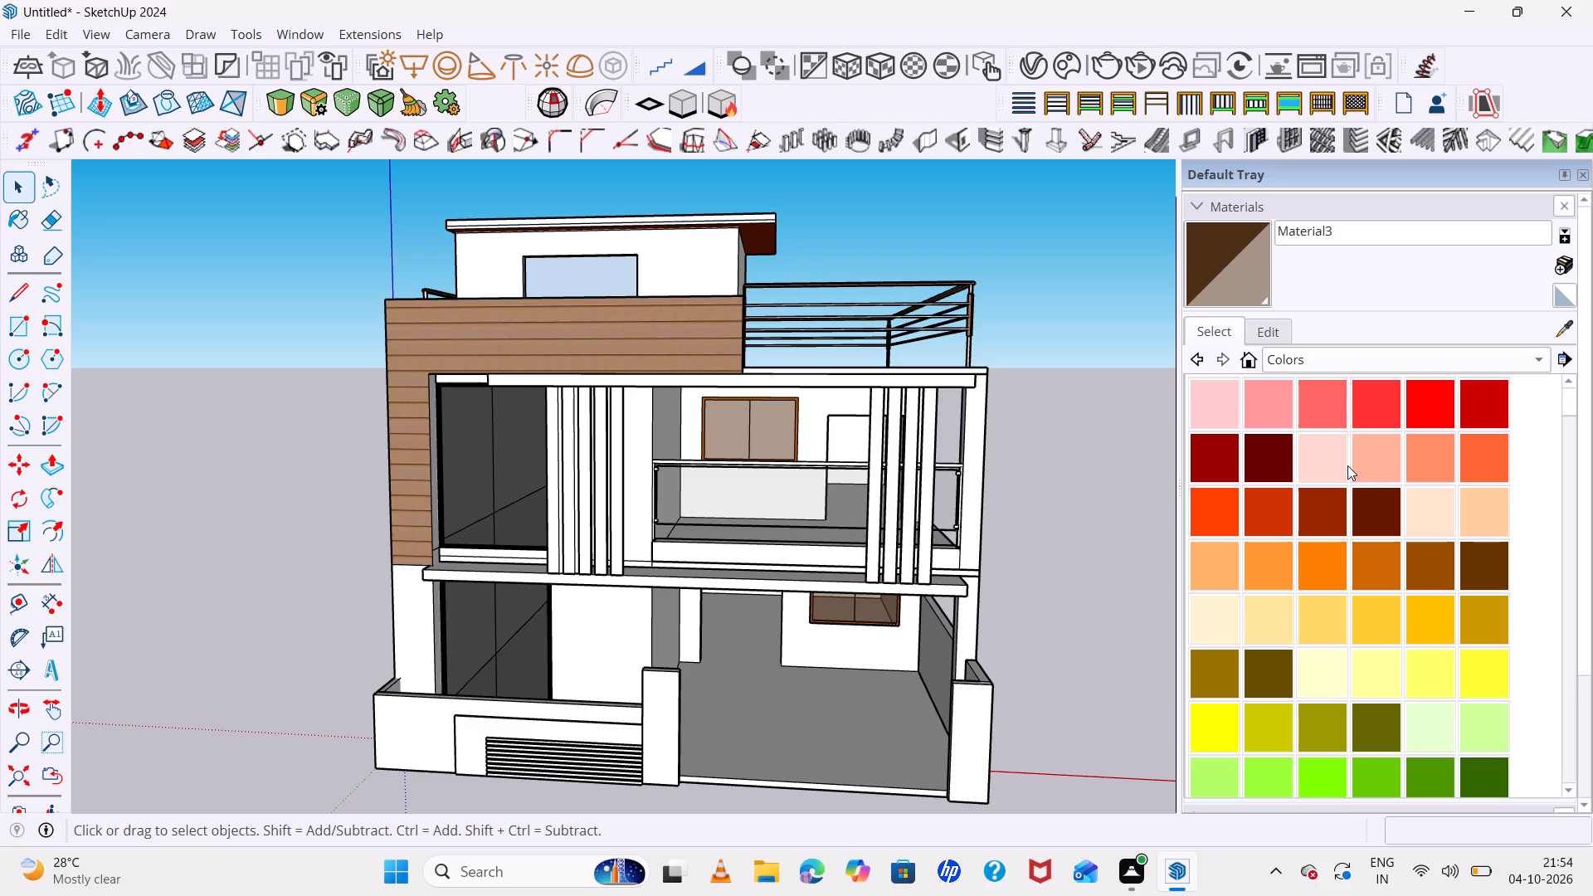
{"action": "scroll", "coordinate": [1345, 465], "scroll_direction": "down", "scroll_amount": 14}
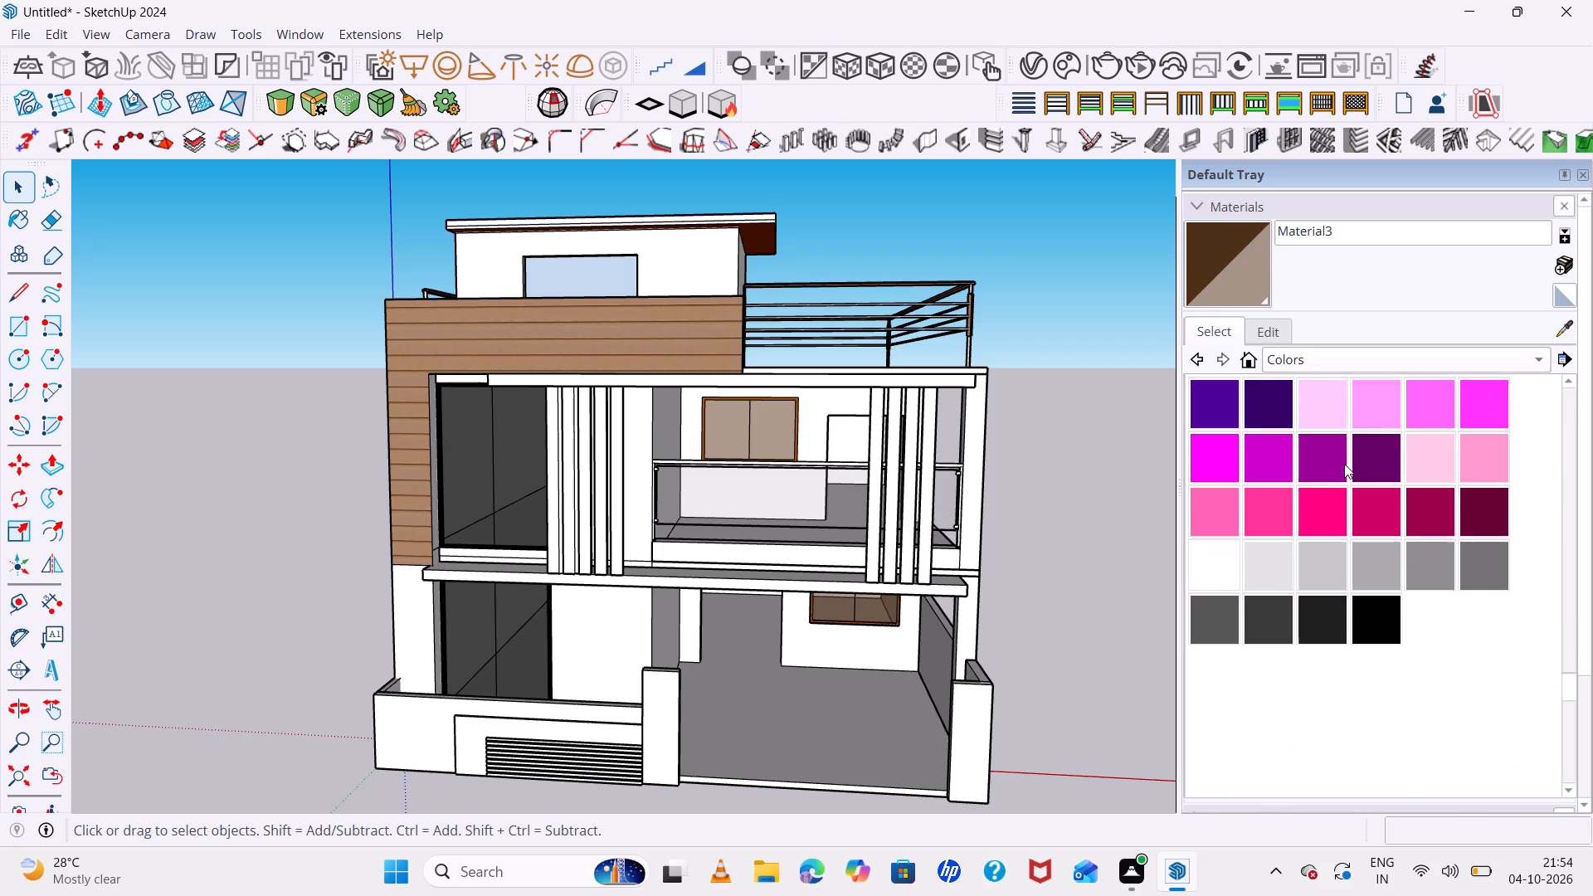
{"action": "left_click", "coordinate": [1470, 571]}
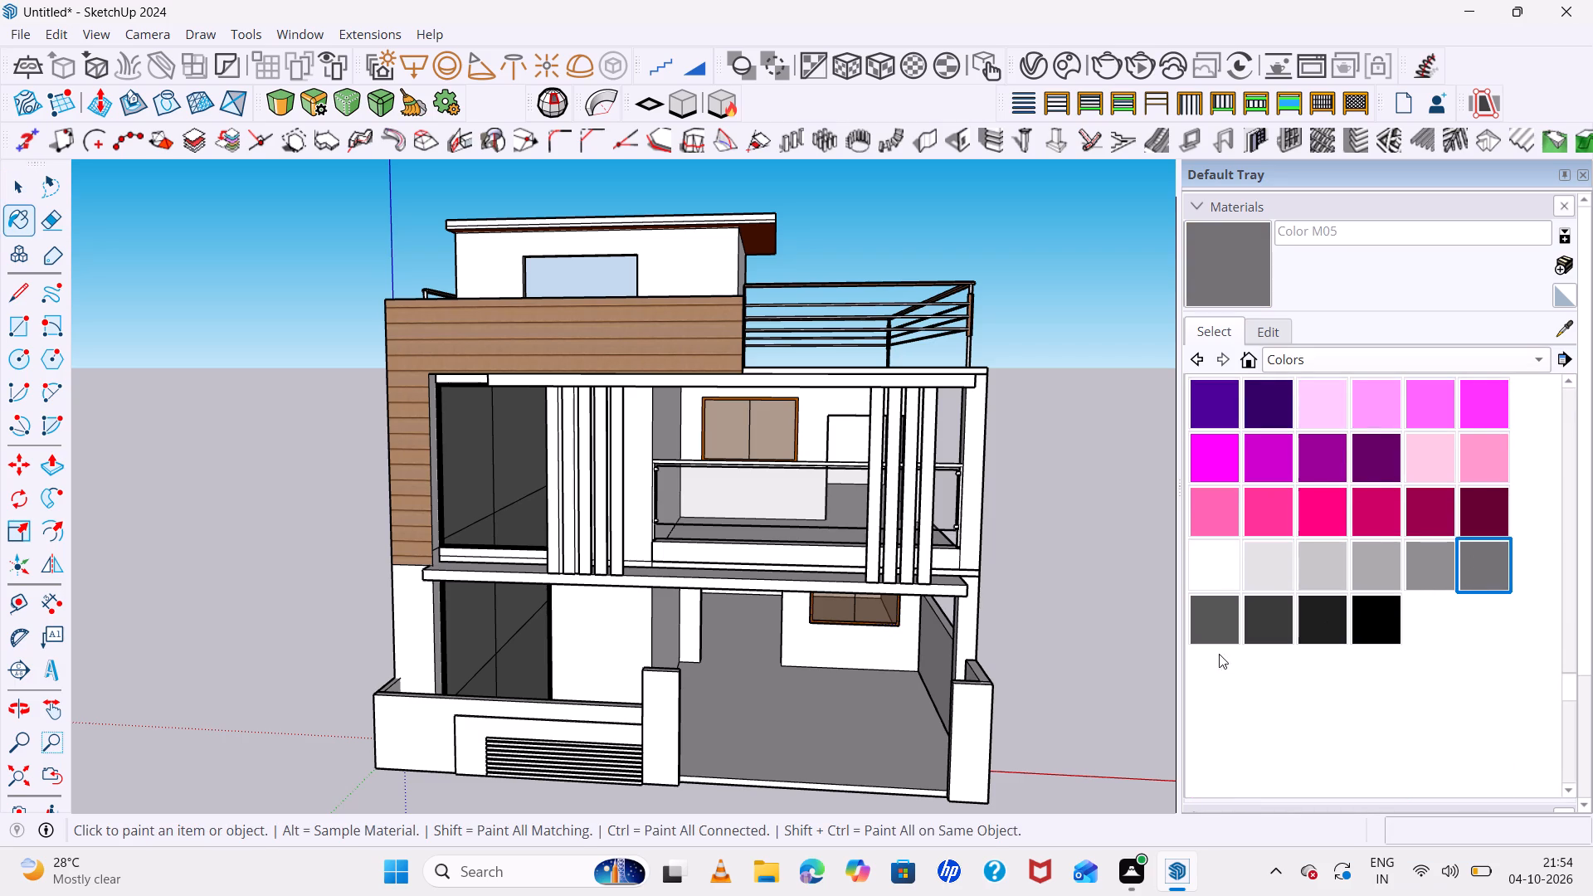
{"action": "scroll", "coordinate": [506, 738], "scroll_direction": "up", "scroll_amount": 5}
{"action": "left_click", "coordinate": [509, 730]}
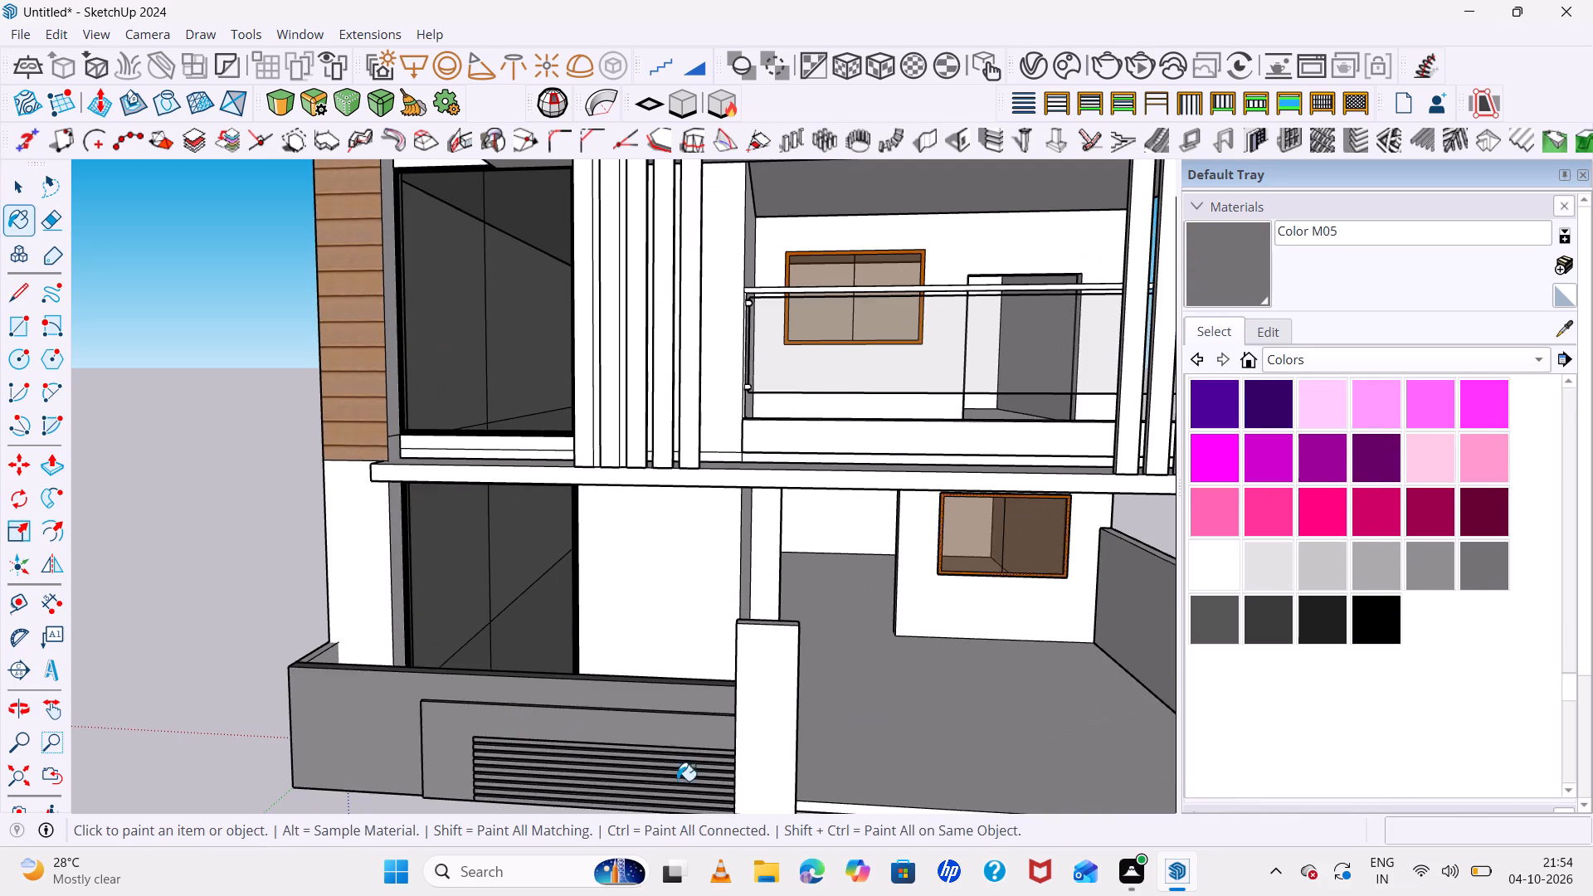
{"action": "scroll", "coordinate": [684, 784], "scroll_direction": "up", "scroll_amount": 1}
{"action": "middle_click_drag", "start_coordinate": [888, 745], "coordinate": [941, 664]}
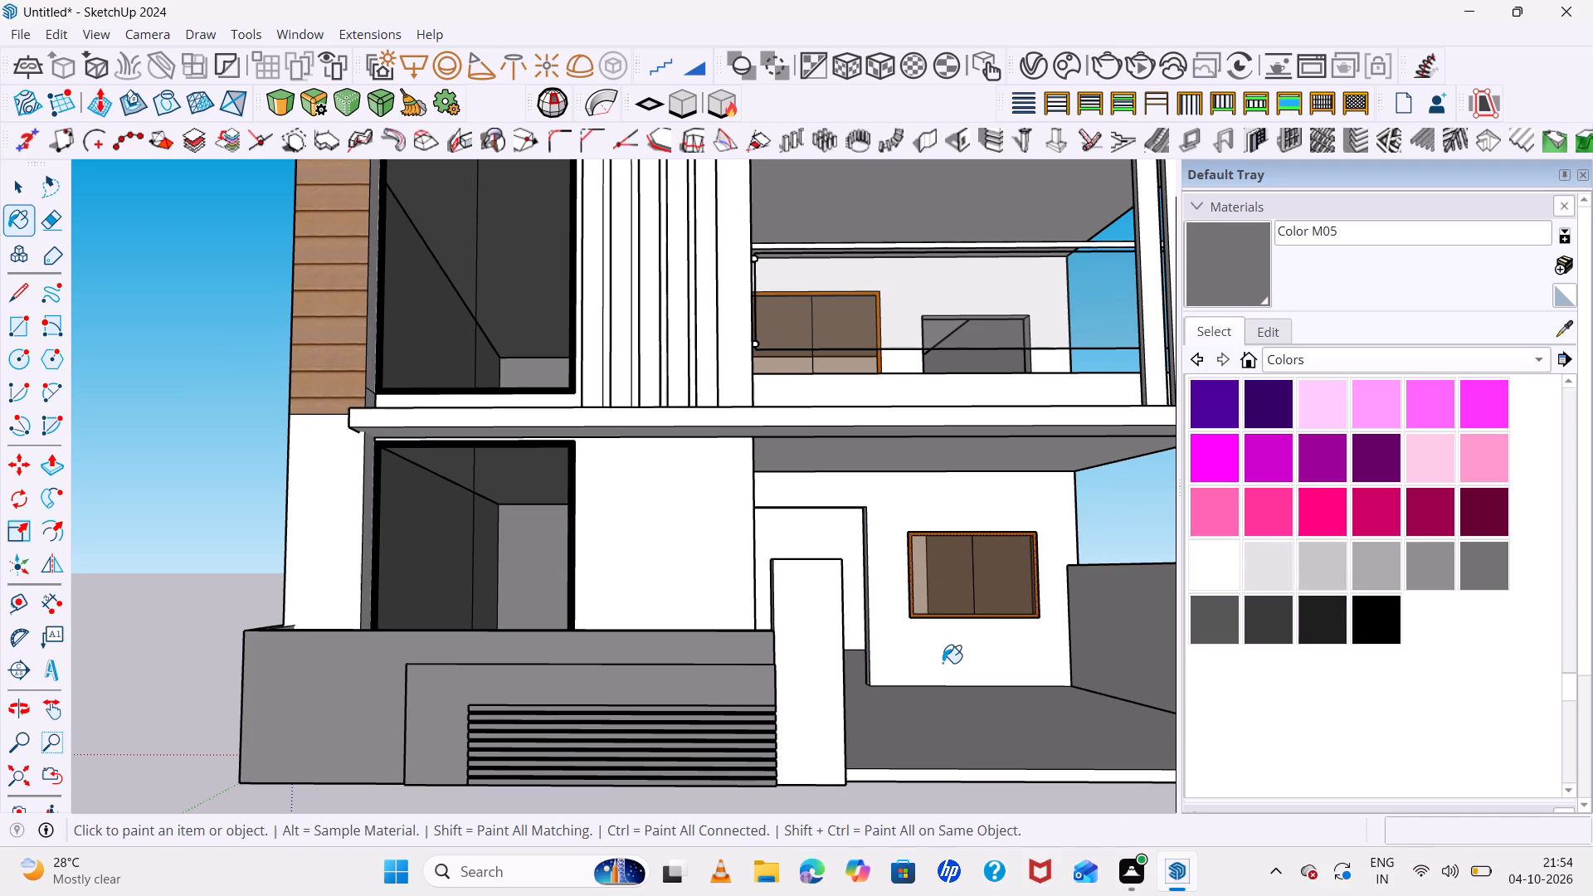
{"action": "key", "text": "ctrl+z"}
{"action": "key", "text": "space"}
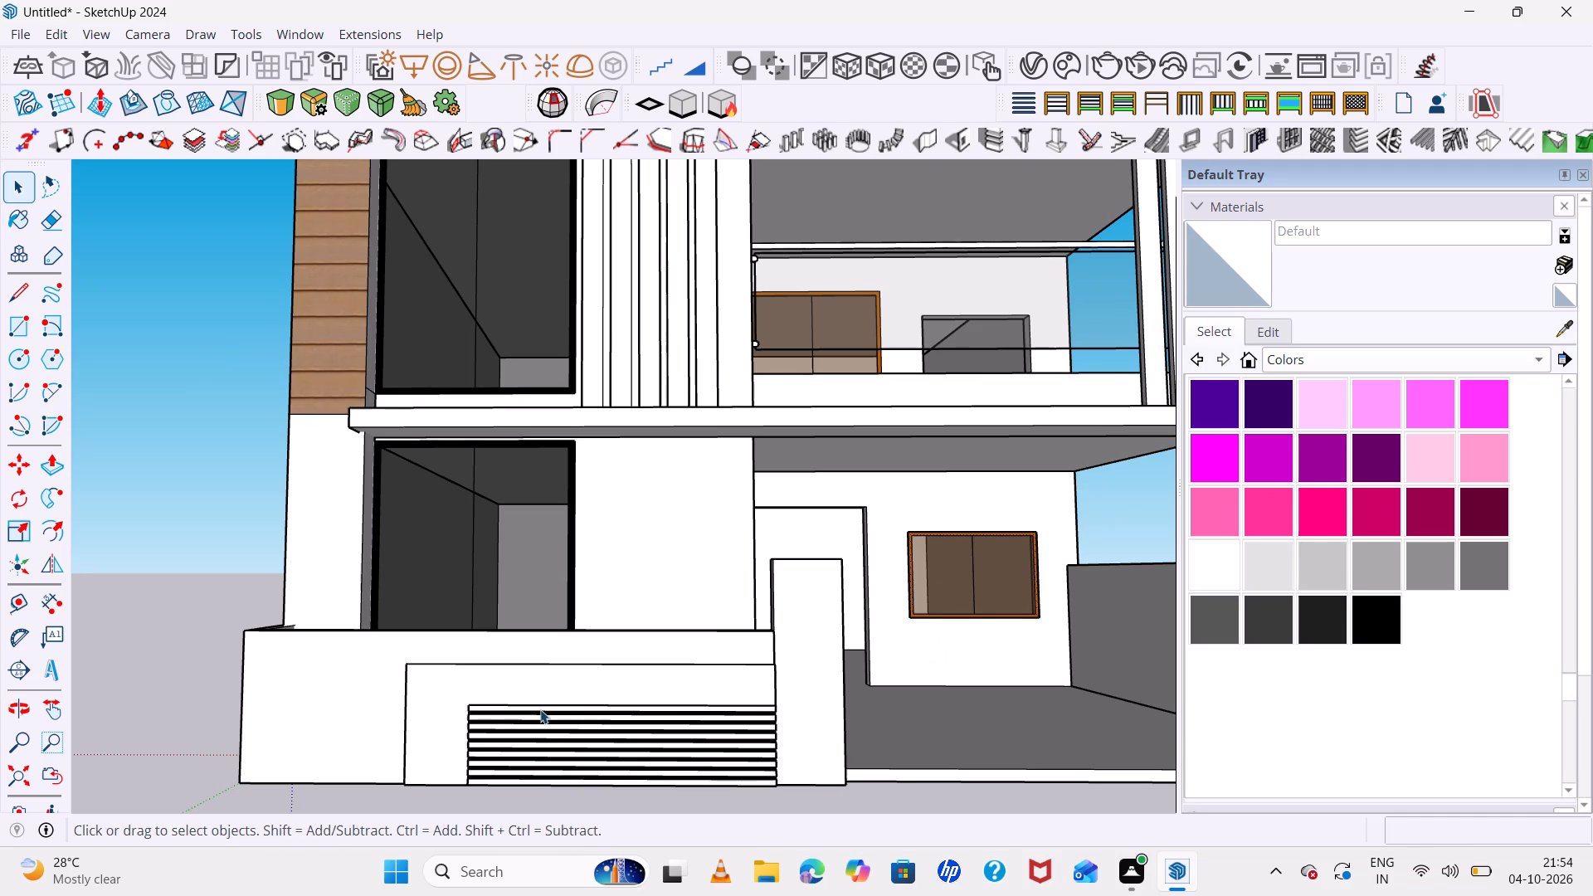
Inside the front boundary wall group, paint the L-shaped raised band's front face and its edge faces with Color M06.
{"action": "double_click", "coordinate": [545, 692]}
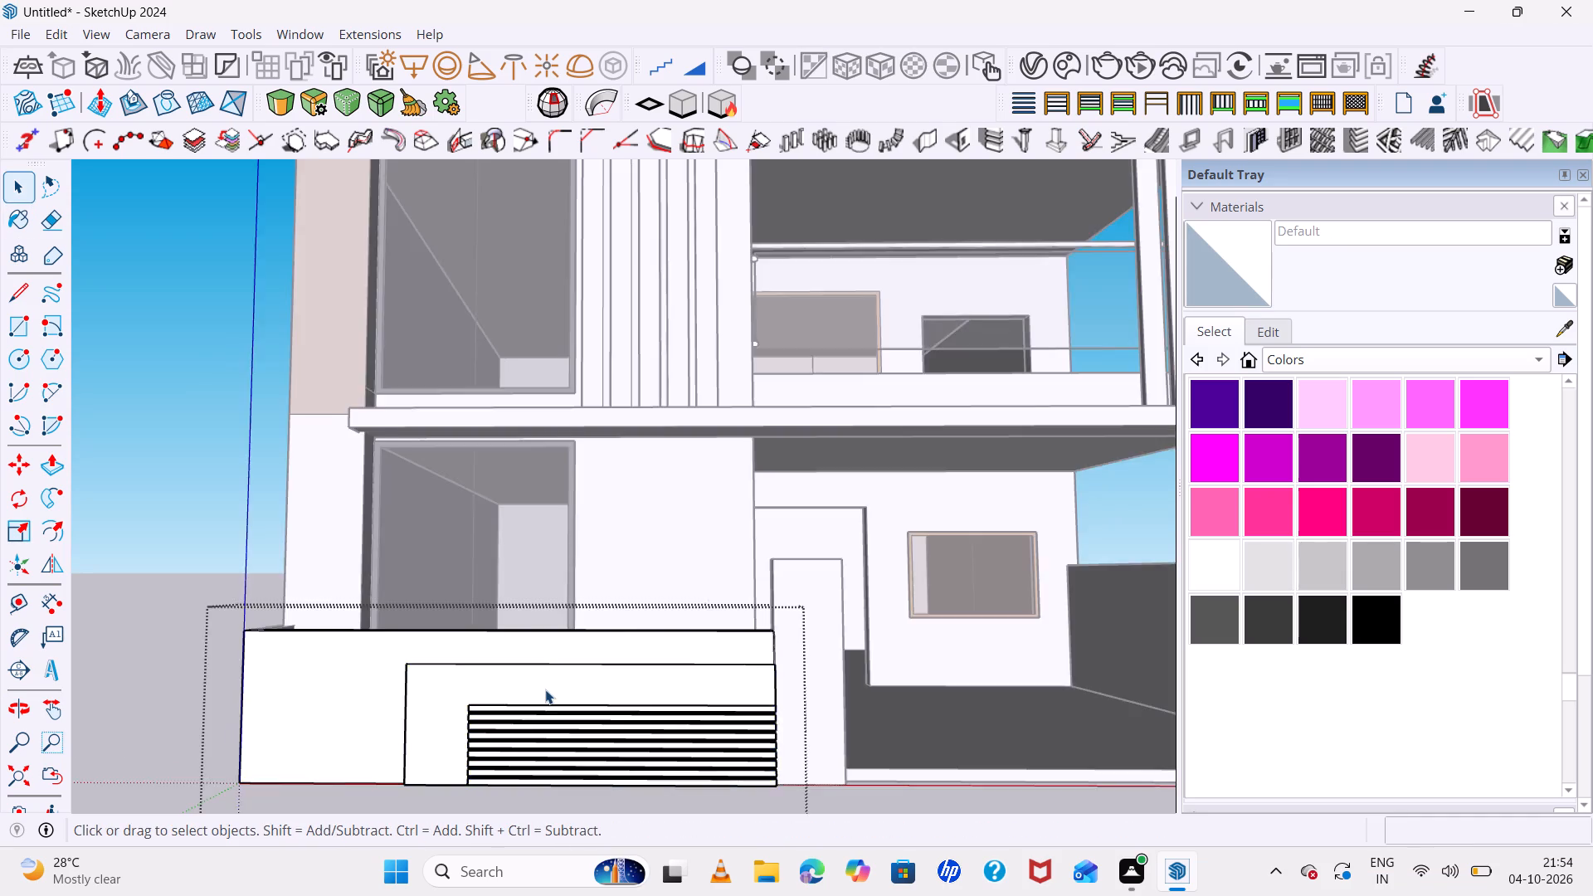
{"action": "scroll", "coordinate": [545, 689], "scroll_direction": "up", "scroll_amount": 4}
{"action": "left_click", "coordinate": [545, 689]}
{"action": "double_click", "coordinate": [804, 686]}
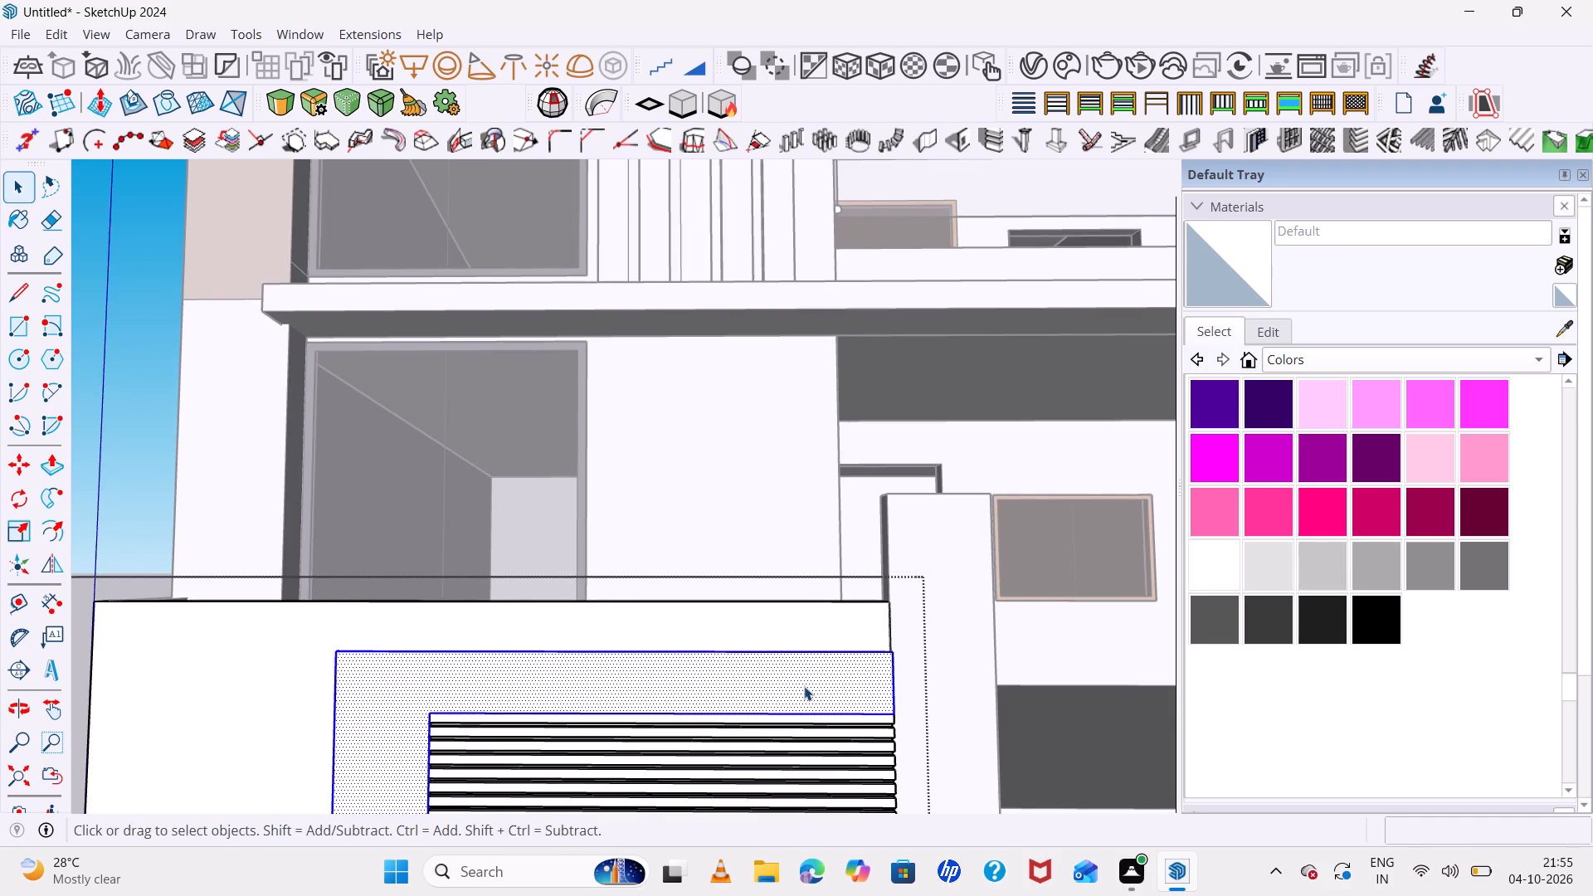
{"action": "middle_click_drag", "start_coordinate": [850, 680], "coordinate": [848, 780]}
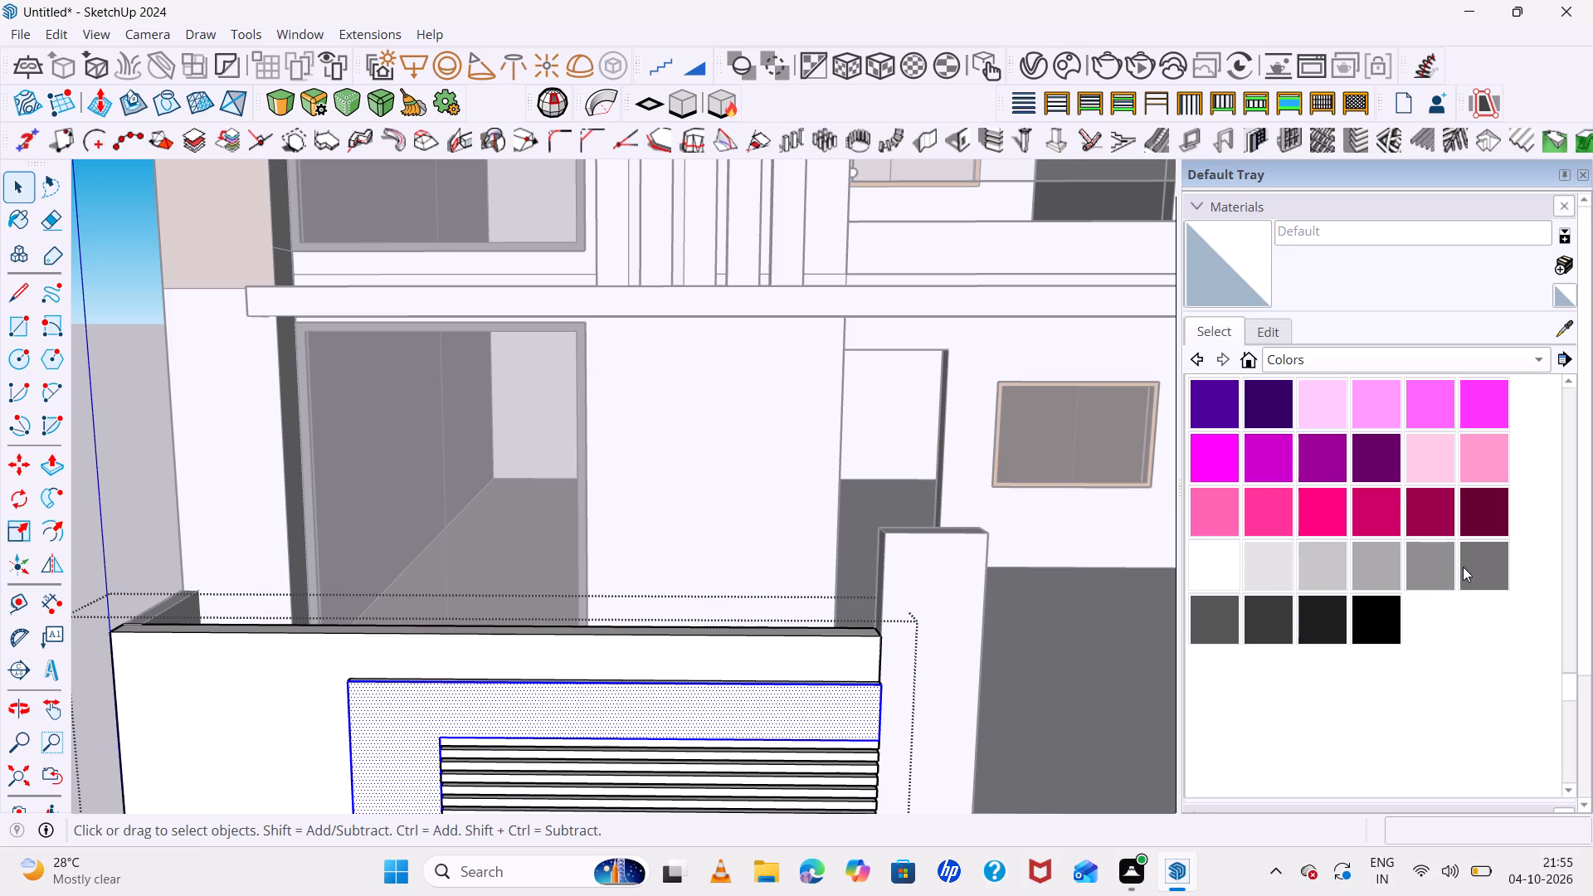
{"action": "left_click", "coordinate": [1222, 620]}
{"action": "left_click", "coordinate": [779, 703]}
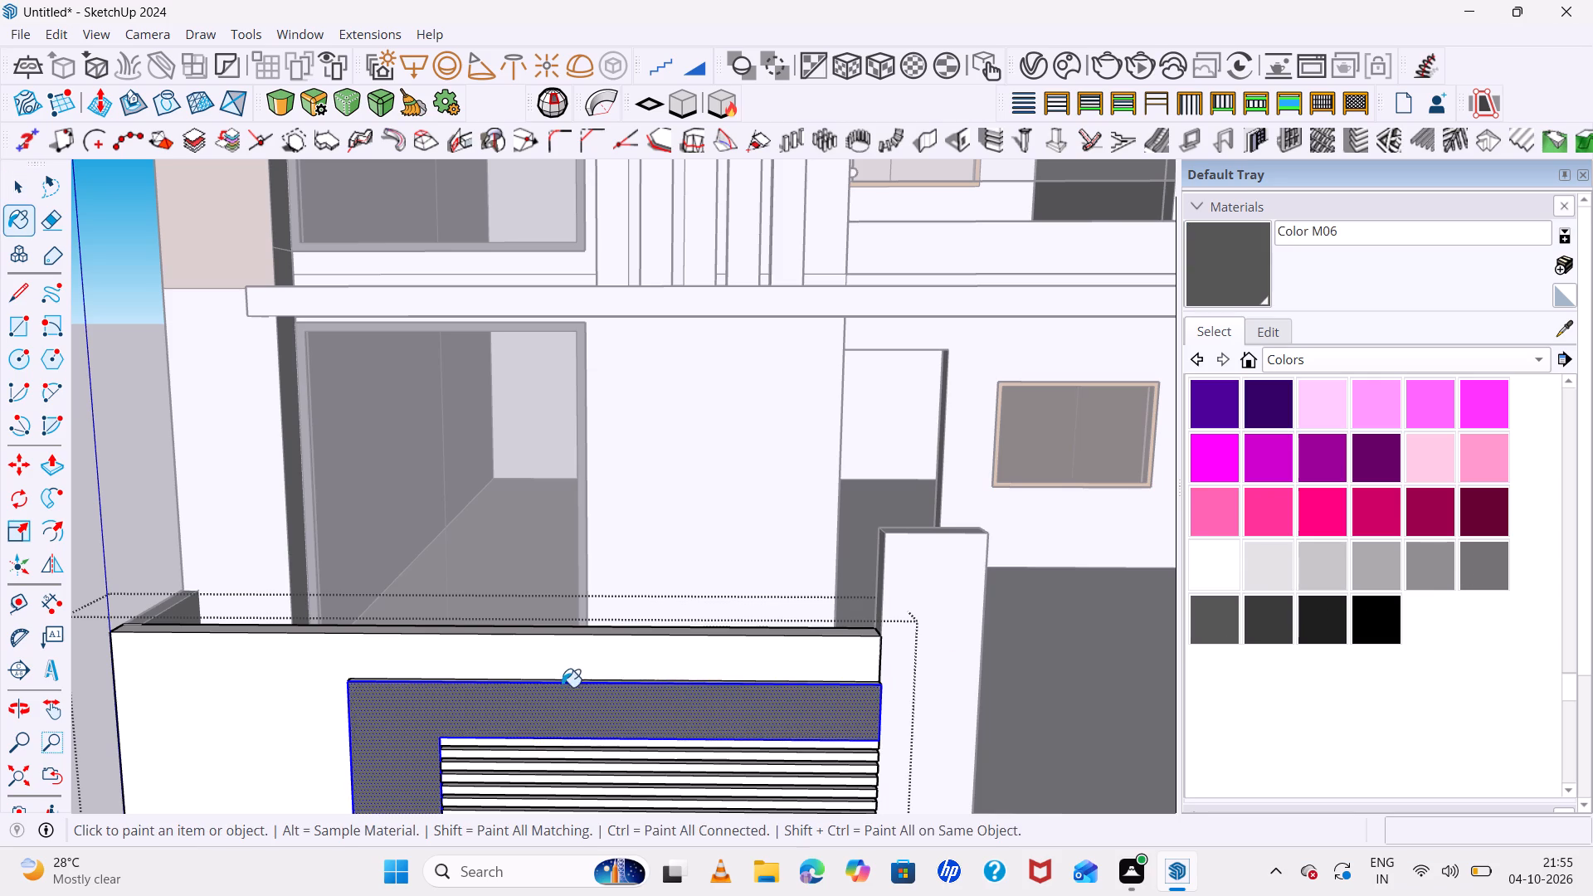
{"action": "middle_click_drag", "start_coordinate": [564, 690], "coordinate": [591, 752]}
{"action": "scroll", "coordinate": [513, 685], "scroll_direction": "up", "scroll_amount": 10}
{"action": "left_click", "coordinate": [427, 707]}
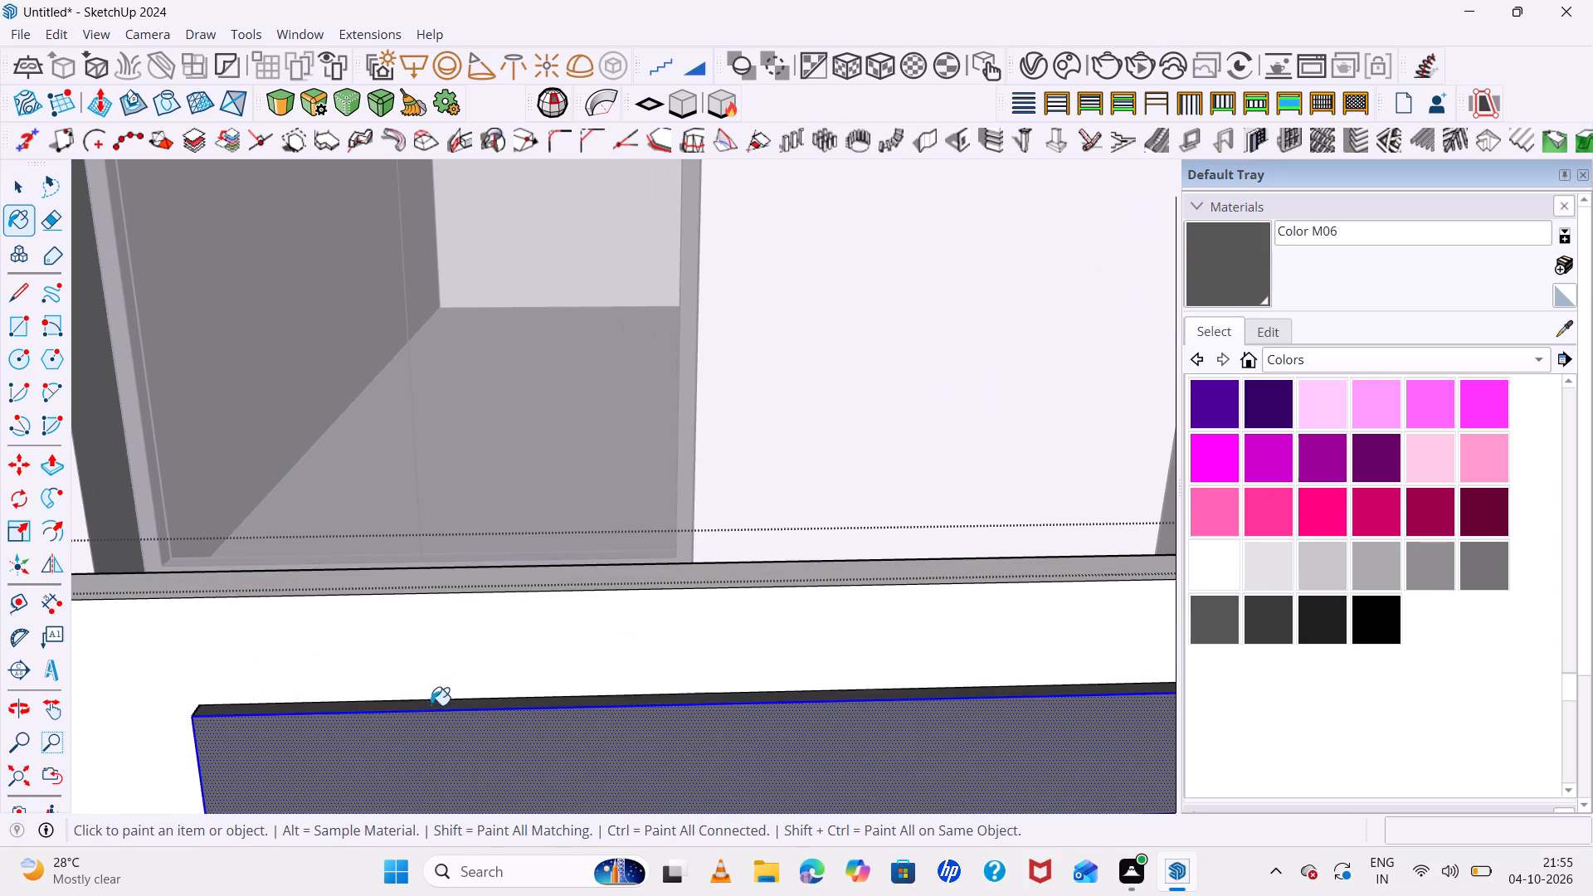
{"action": "scroll", "coordinate": [455, 709], "scroll_direction": "down", "scroll_amount": 6}
{"action": "scroll", "coordinate": [661, 689], "scroll_direction": "down", "scroll_amount": 5}
{"action": "scroll", "coordinate": [777, 624], "scroll_direction": "down", "scroll_amount": 7}
{"action": "middle_click_drag", "start_coordinate": [680, 683], "coordinate": [884, 670]}
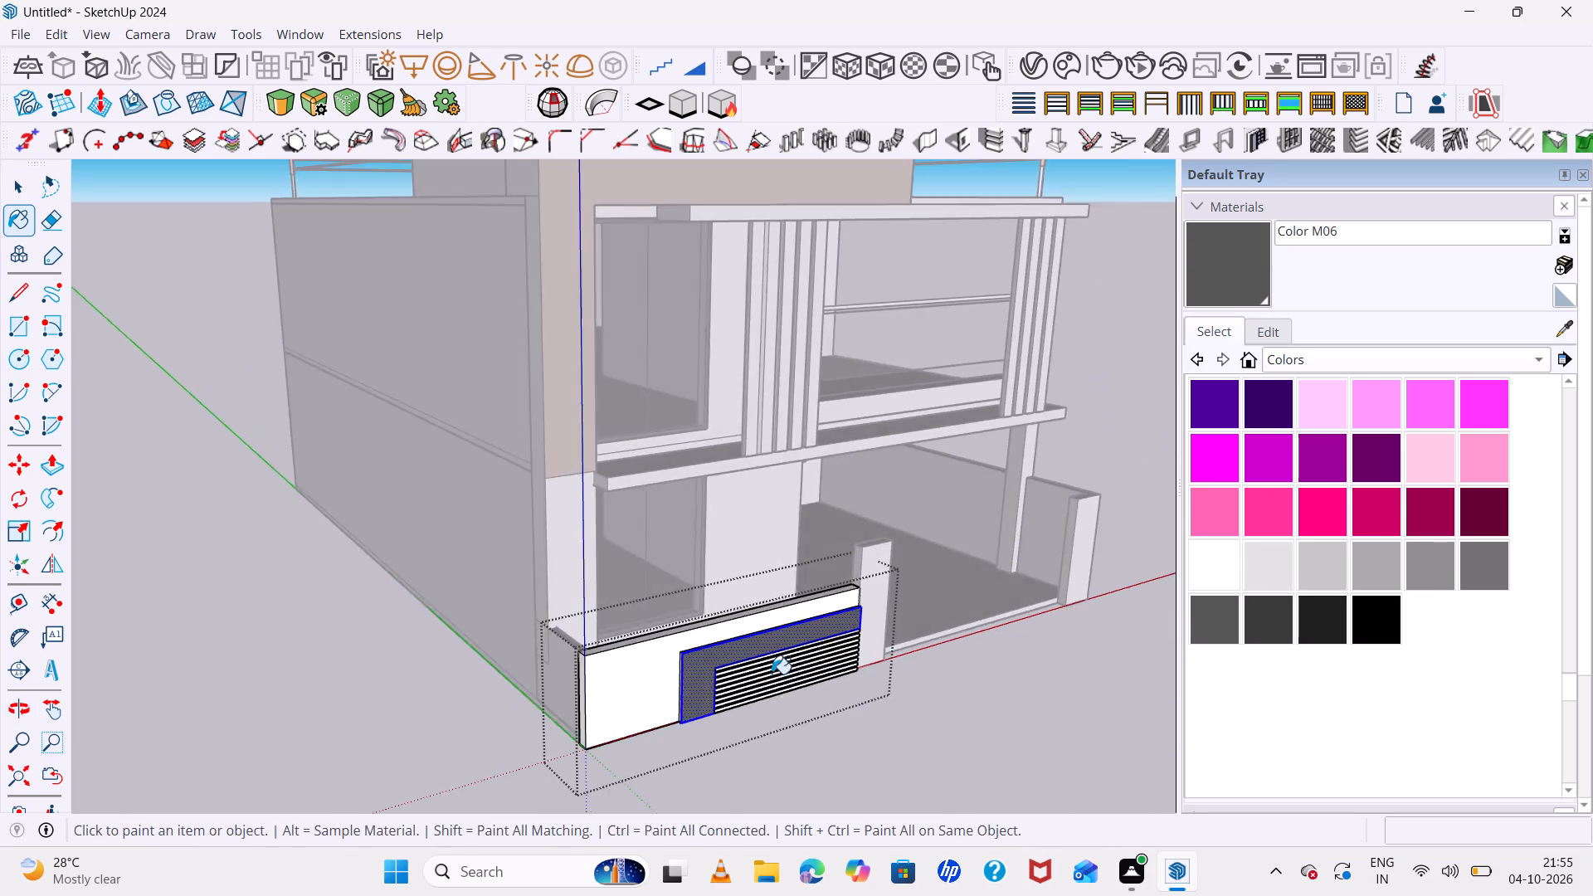
{"action": "scroll", "coordinate": [665, 687], "scroll_direction": "up", "scroll_amount": 14}
{"action": "left_click", "coordinate": [698, 639]}
{"action": "scroll", "coordinate": [619, 650], "scroll_direction": "down", "scroll_amount": 8}
{"action": "scroll", "coordinate": [532, 588], "scroll_direction": "down", "scroll_amount": 8}
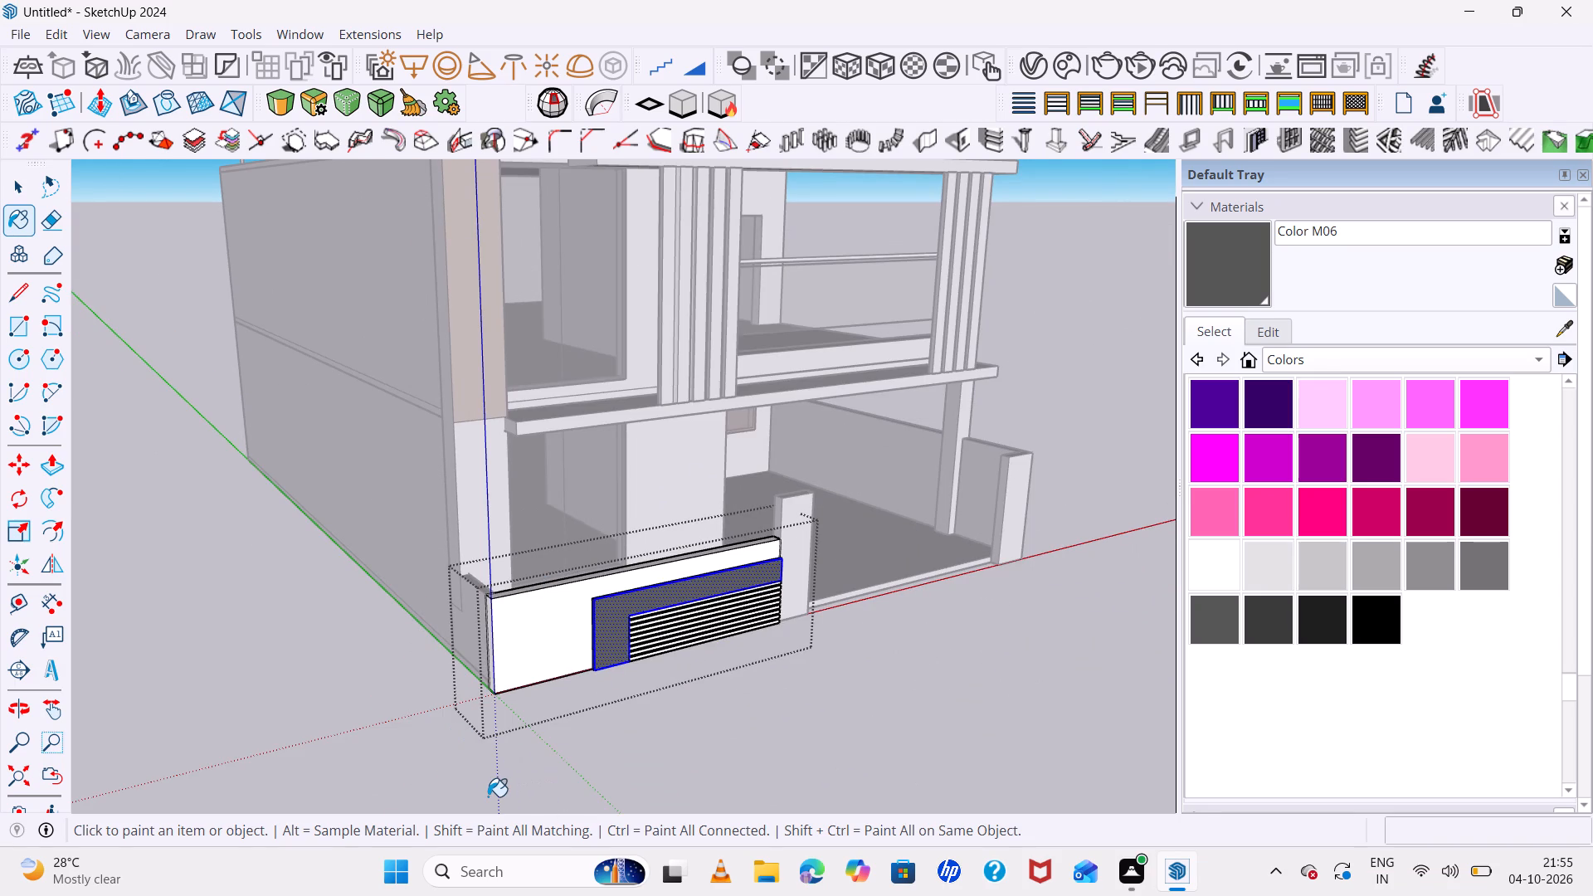
Paint the horizontal slats of the front boundary wall with Wood Veneer 02 from the in-model materials, and close the wall group.
{"action": "scroll", "coordinate": [488, 796], "scroll_direction": "down", "scroll_amount": 6}
{"action": "middle_click_drag", "start_coordinate": [650, 883], "coordinate": [611, 730]}
{"action": "scroll", "coordinate": [657, 723], "scroll_direction": "up", "scroll_amount": 1}
{"action": "middle_click_drag", "start_coordinate": [657, 723], "coordinate": [548, 616]}
{"action": "scroll", "coordinate": [588, 649], "scroll_direction": "up", "scroll_amount": 11}
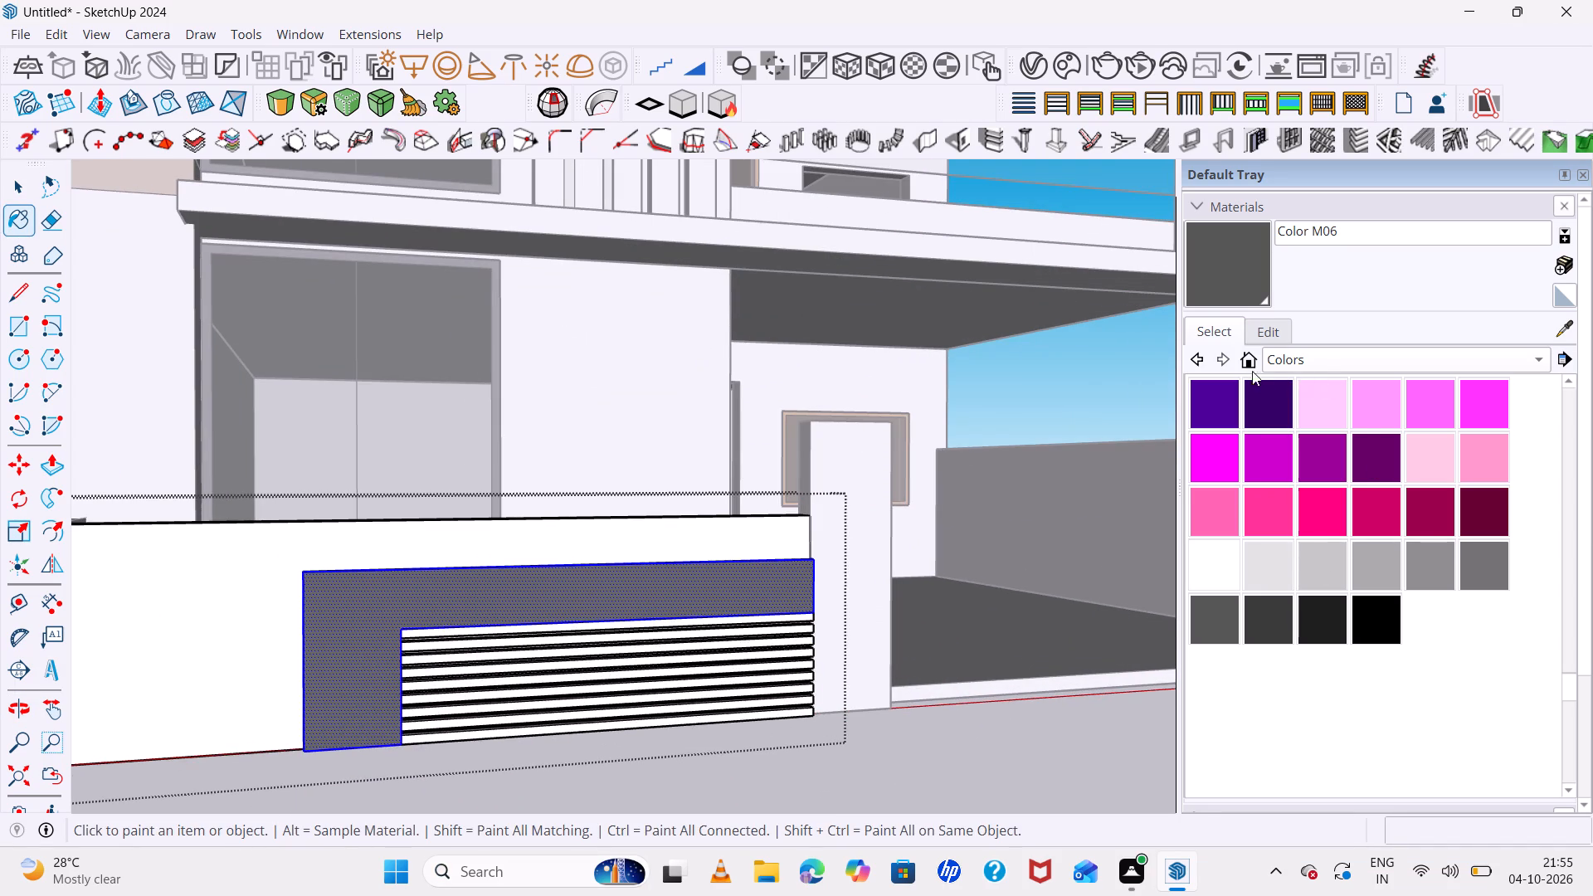
{"action": "left_click", "coordinate": [1250, 362]}
{"action": "left_click", "coordinate": [1384, 461]}
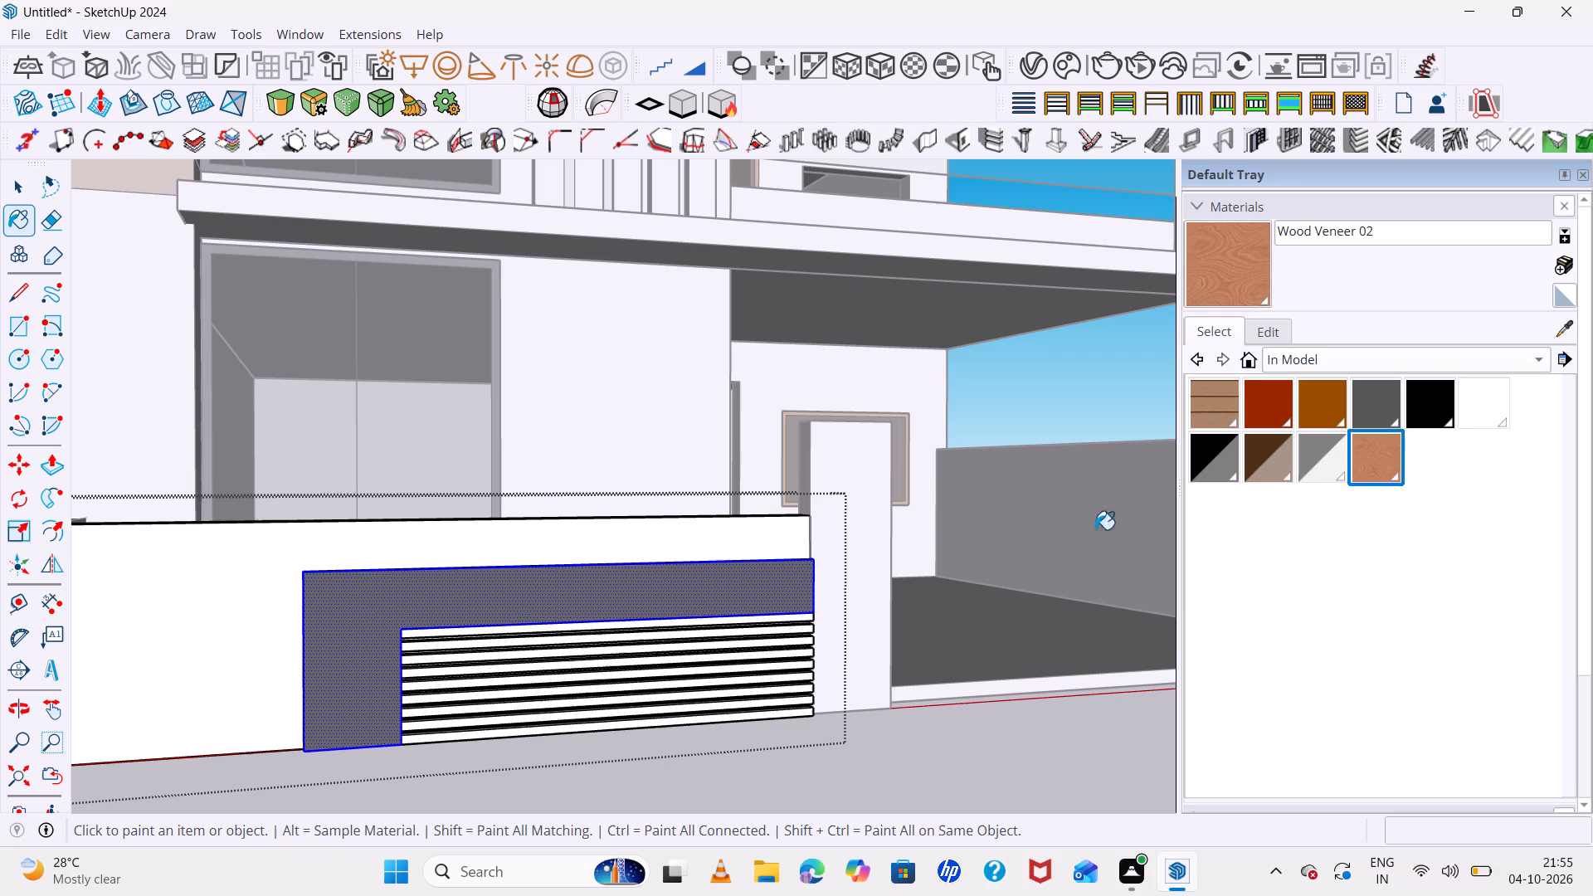
{"action": "scroll", "coordinate": [753, 650], "scroll_direction": "up", "scroll_amount": 6}
{"action": "left_click", "coordinate": [742, 670]}
{"action": "scroll", "coordinate": [879, 692], "scroll_direction": "down", "scroll_amount": 13}
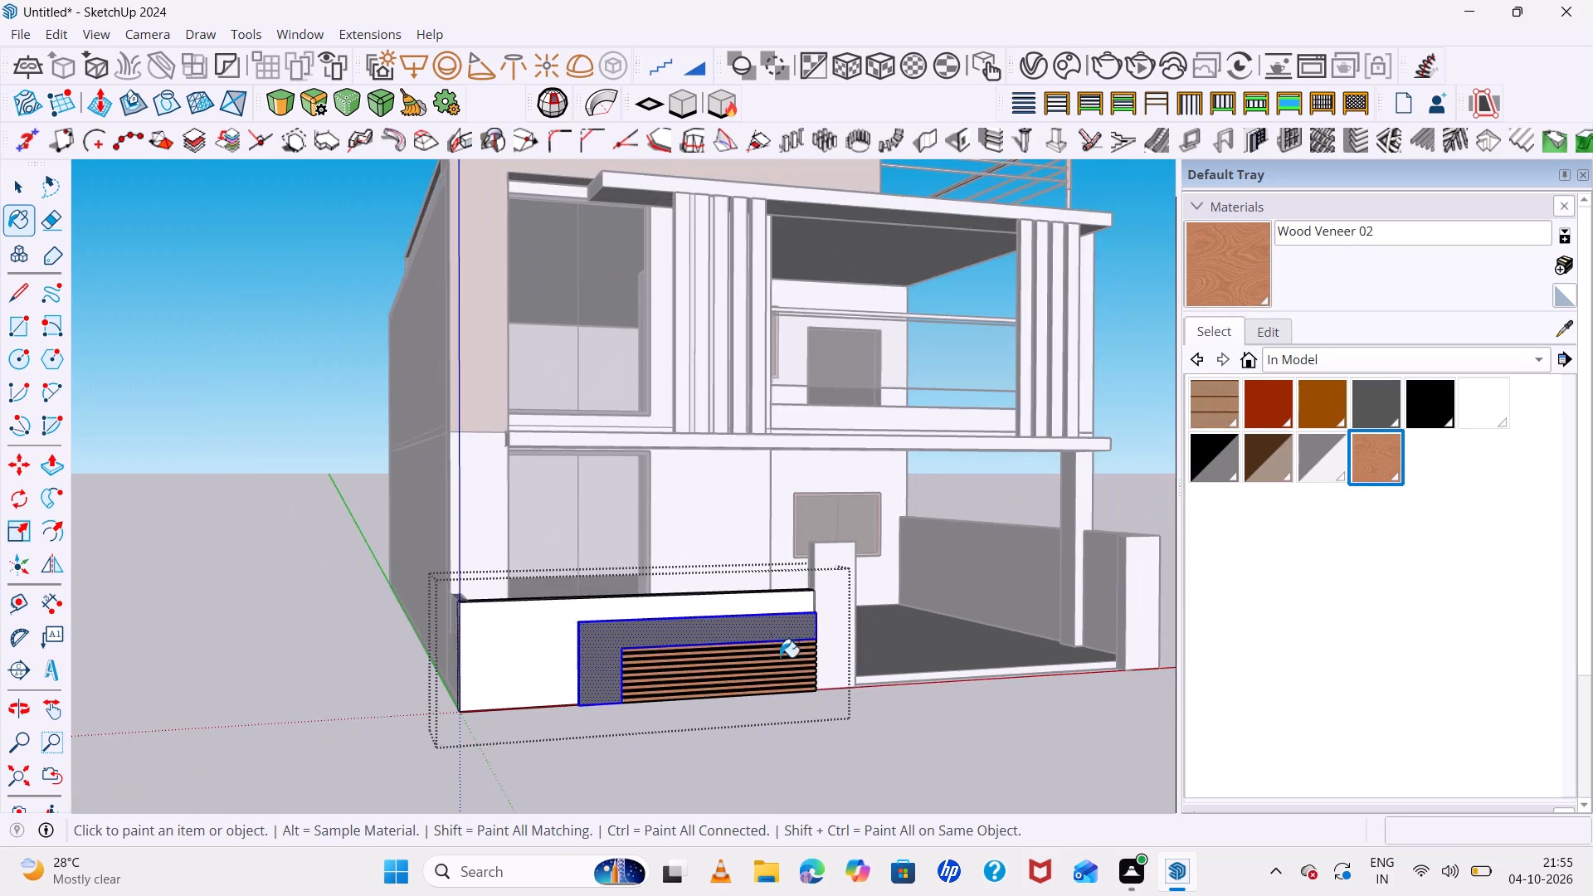
{"action": "middle_click_drag", "start_coordinate": [1020, 738], "coordinate": [816, 669]}
{"action": "key", "text": "space"}
{"action": "left_click", "coordinate": [863, 712]}
Examine the house exterior from several angles, including the painted boundary wall, the front facade and the porch.
{"action": "middle_click_drag", "start_coordinate": [802, 728], "coordinate": [991, 805]}
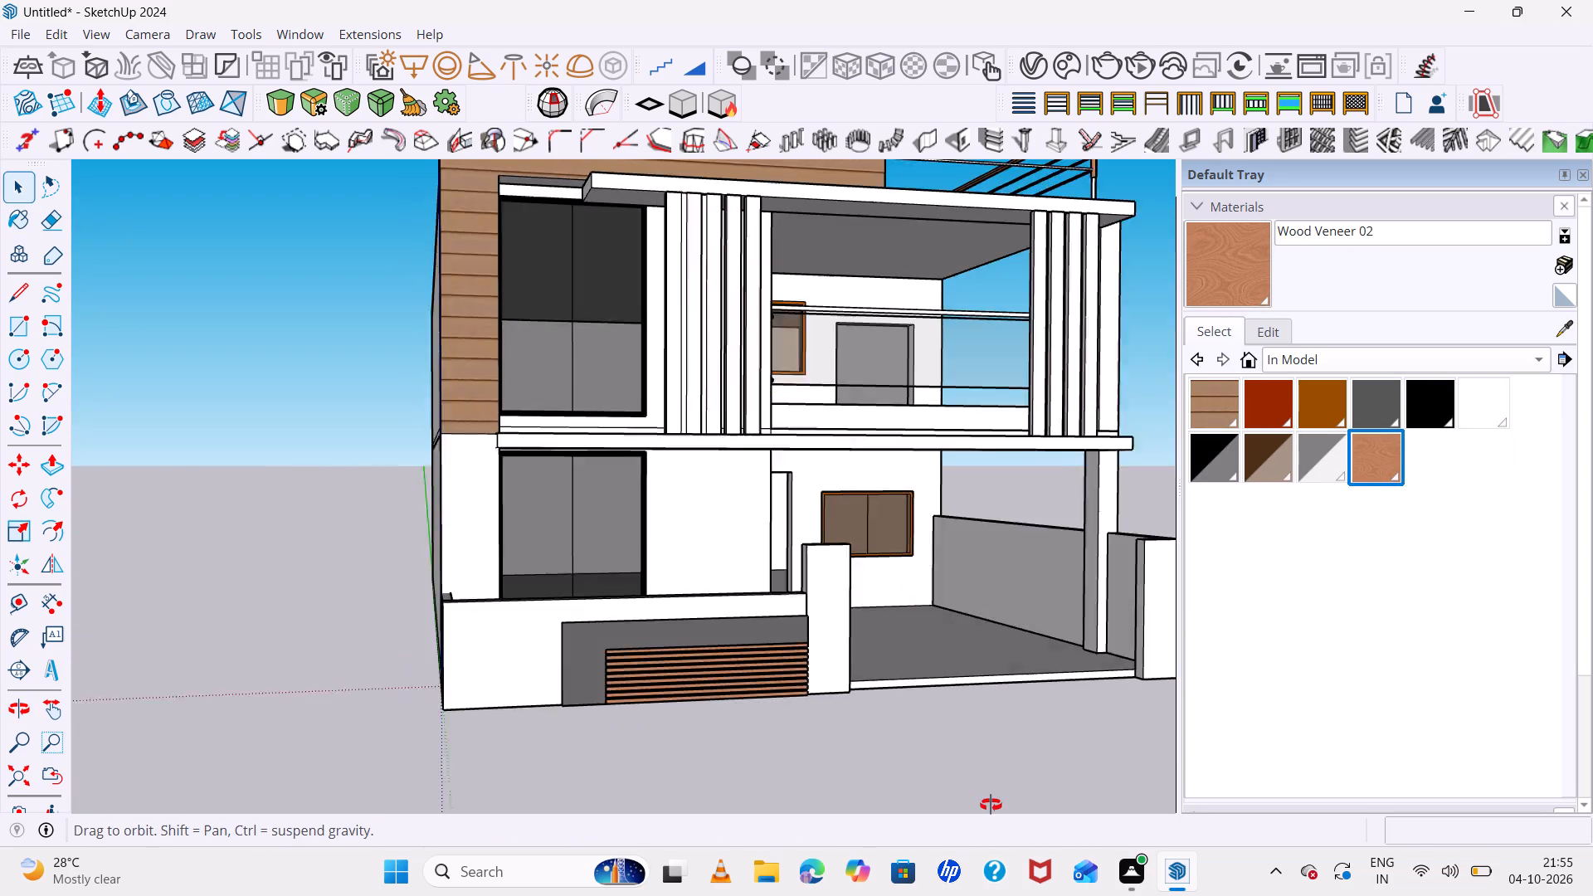
{"action": "middle_click_drag", "start_coordinate": [991, 805], "coordinate": [865, 767]}
{"action": "scroll", "coordinate": [721, 644], "scroll_direction": "down", "scroll_amount": 7}
{"action": "scroll", "coordinate": [1017, 544], "scroll_direction": "up", "scroll_amount": 4}
{"action": "middle_click_drag", "start_coordinate": [1030, 596], "coordinate": [1145, 680]}
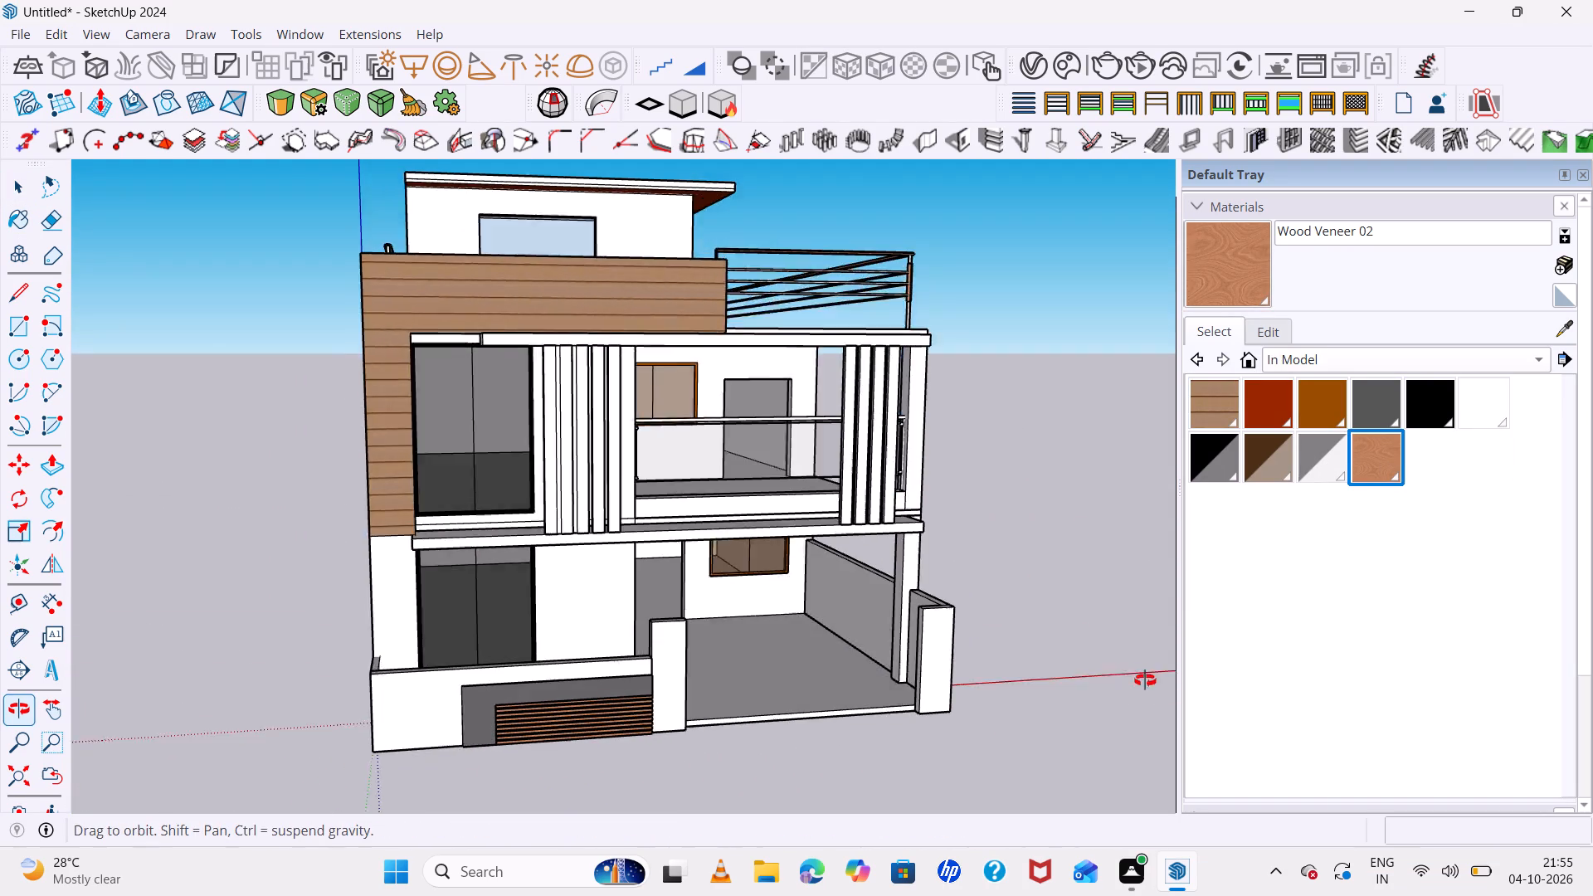
{"action": "middle_click_drag", "start_coordinate": [1145, 680], "coordinate": [1182, 693]}
{"action": "middle_click", "coordinate": [1182, 693]}
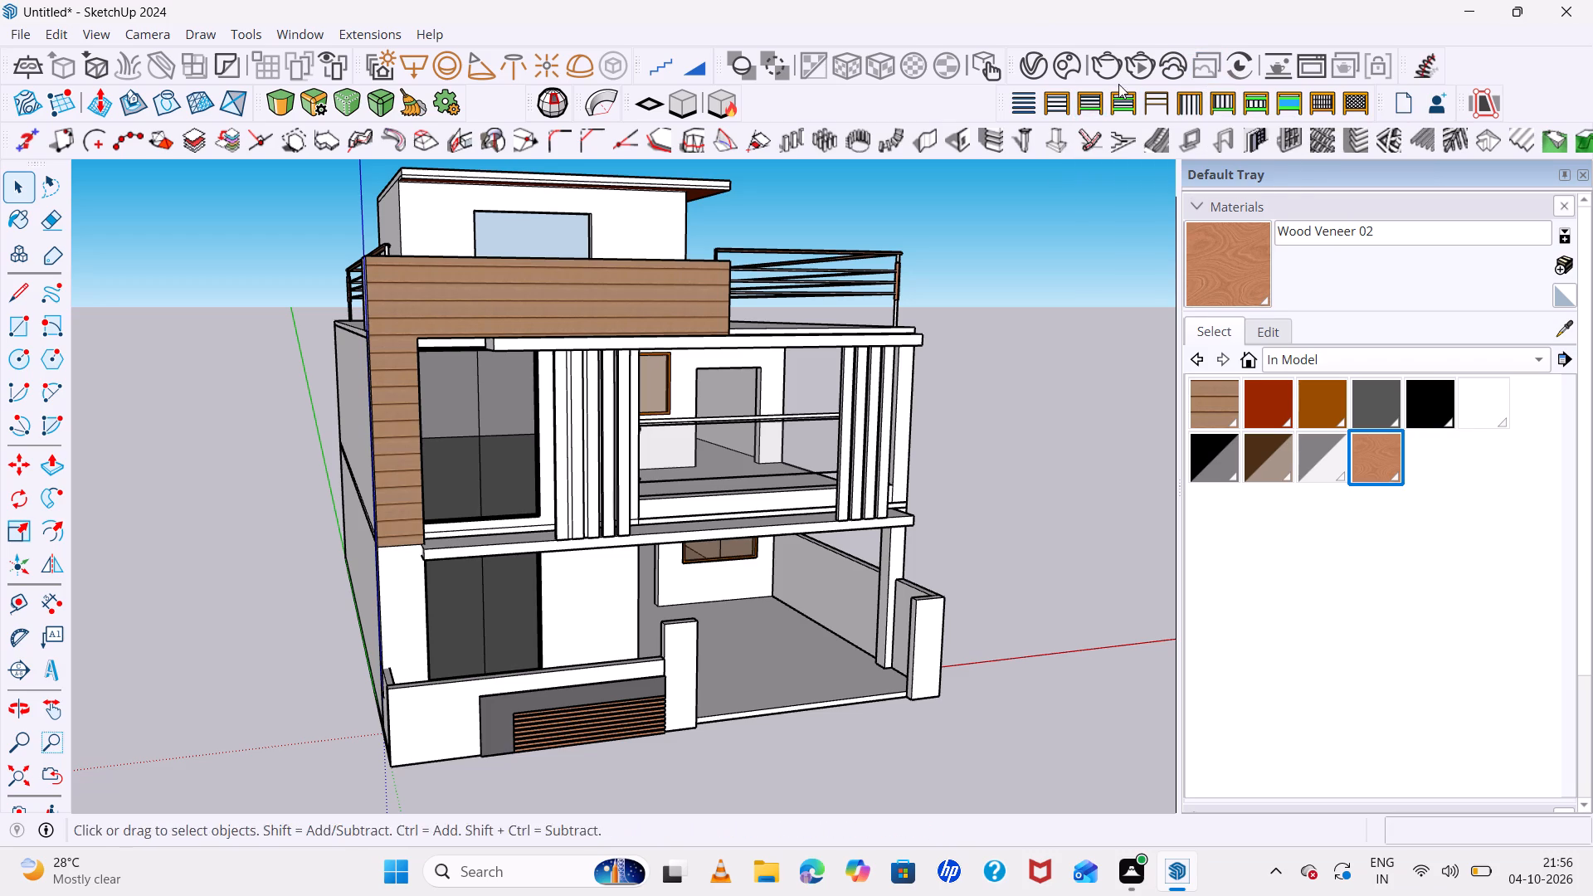
{"action": "scroll", "coordinate": [739, 569], "scroll_direction": "down", "scroll_amount": 4}
{"action": "scroll", "coordinate": [914, 581], "scroll_direction": "up", "scroll_amount": 1}
{"action": "middle_click_drag", "start_coordinate": [915, 580], "coordinate": [730, 493]}
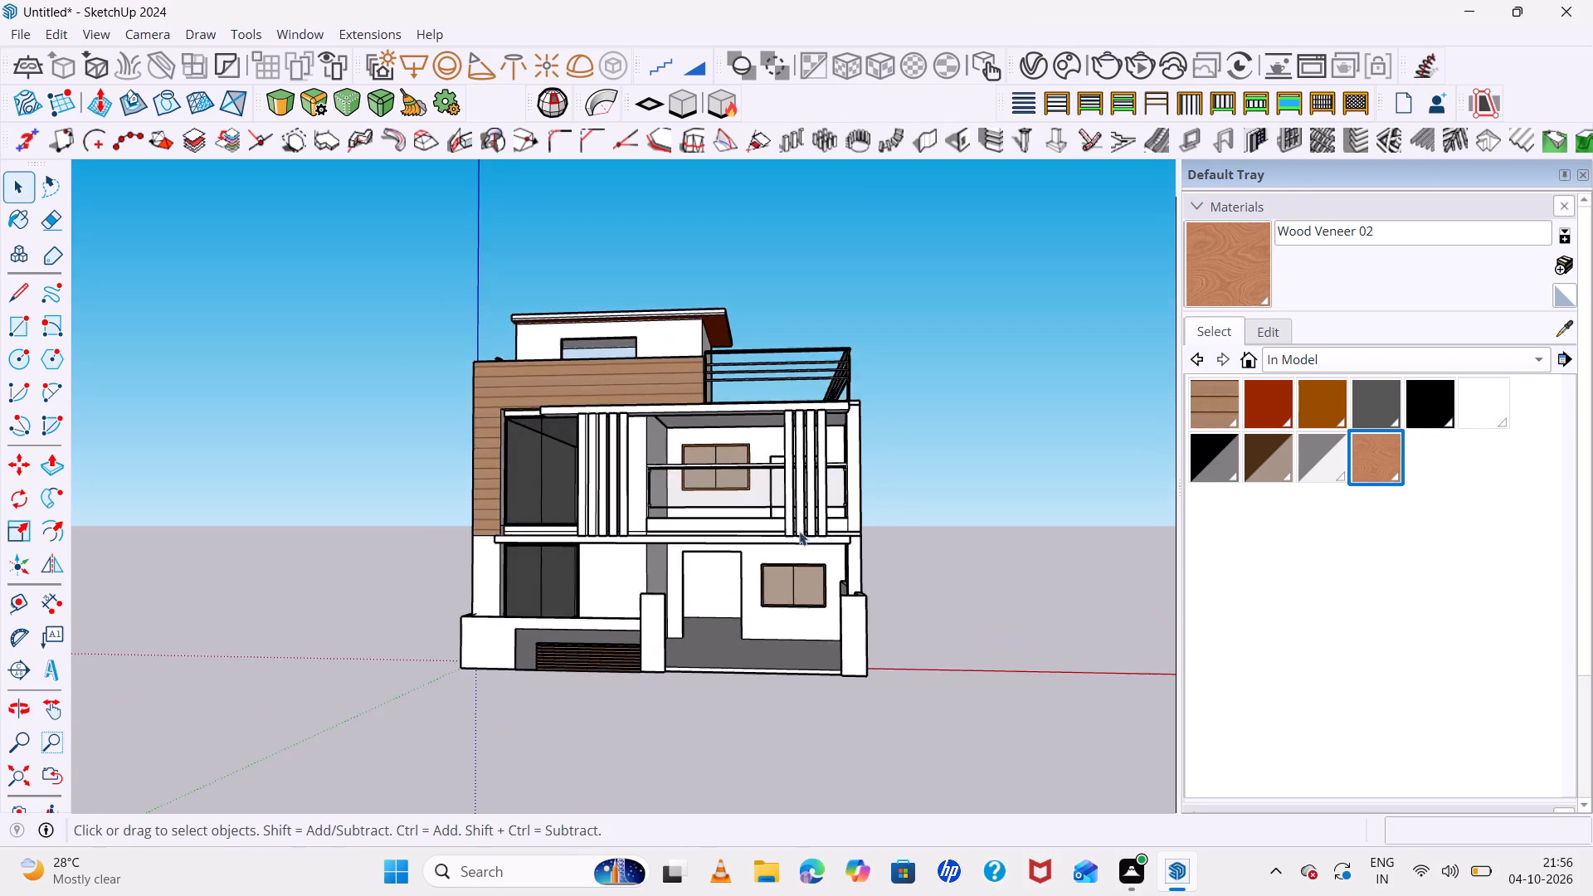
{"action": "scroll", "coordinate": [802, 535], "scroll_direction": "up", "scroll_amount": 5}
{"action": "scroll", "coordinate": [818, 639], "scroll_direction": "up", "scroll_amount": 4}
{"action": "middle_click_drag", "start_coordinate": [918, 676], "coordinate": [995, 609]}
{"action": "middle_click", "coordinate": [995, 607]}
{"action": "middle_click", "coordinate": [995, 606]}
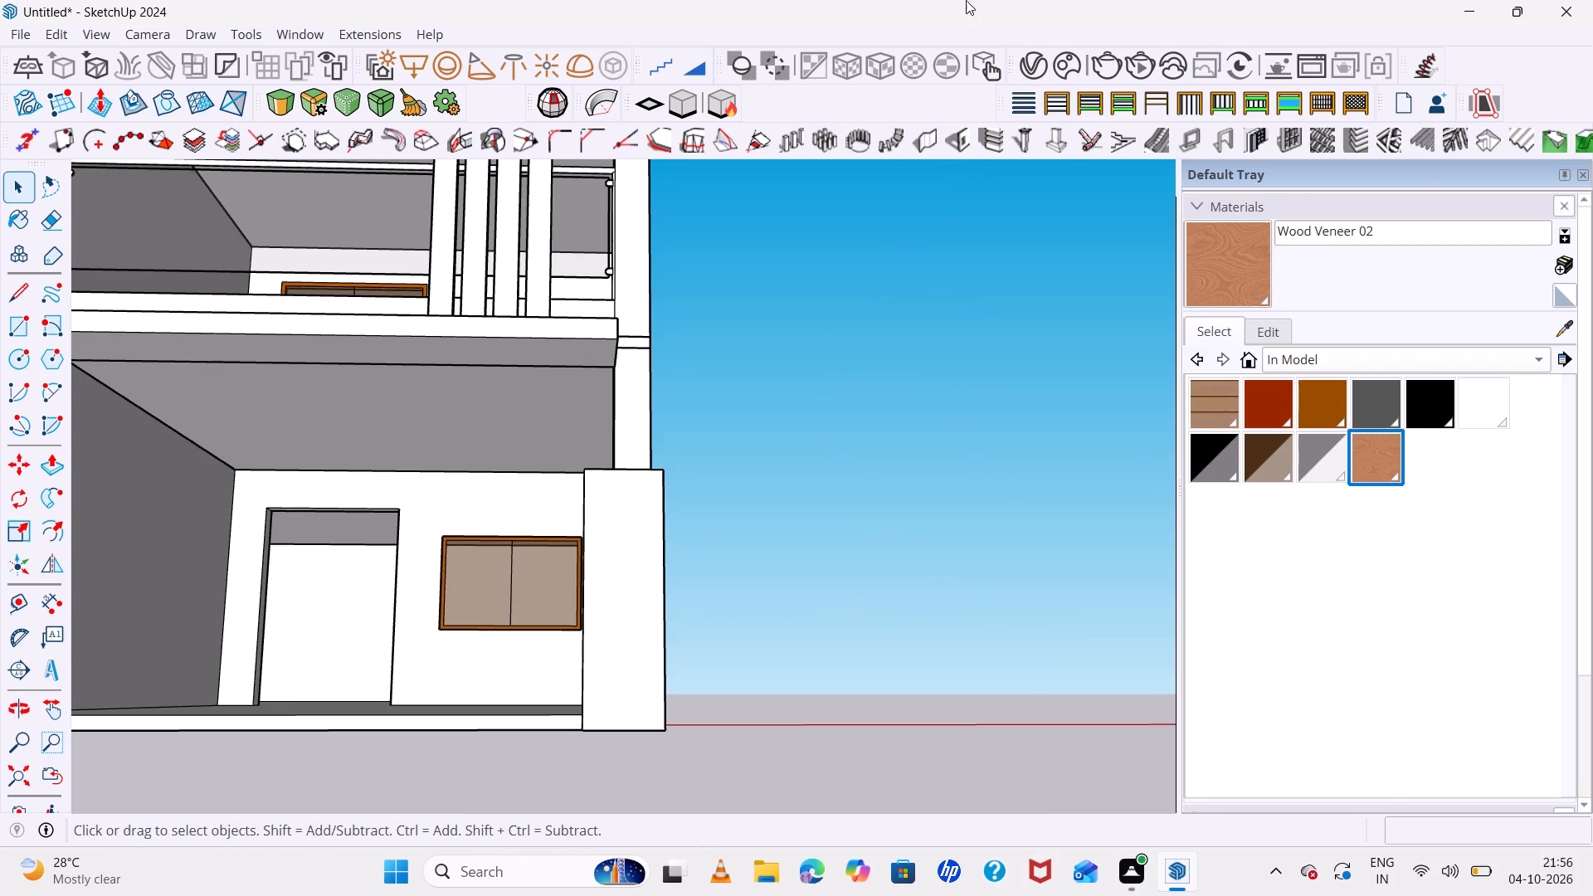
Draw a rectangle of 8' 4" by 5' 8" covering the doorway opening in the ground-floor porch's back wall.
{"action": "scroll", "coordinate": [293, 557], "scroll_direction": "up", "scroll_amount": 3}
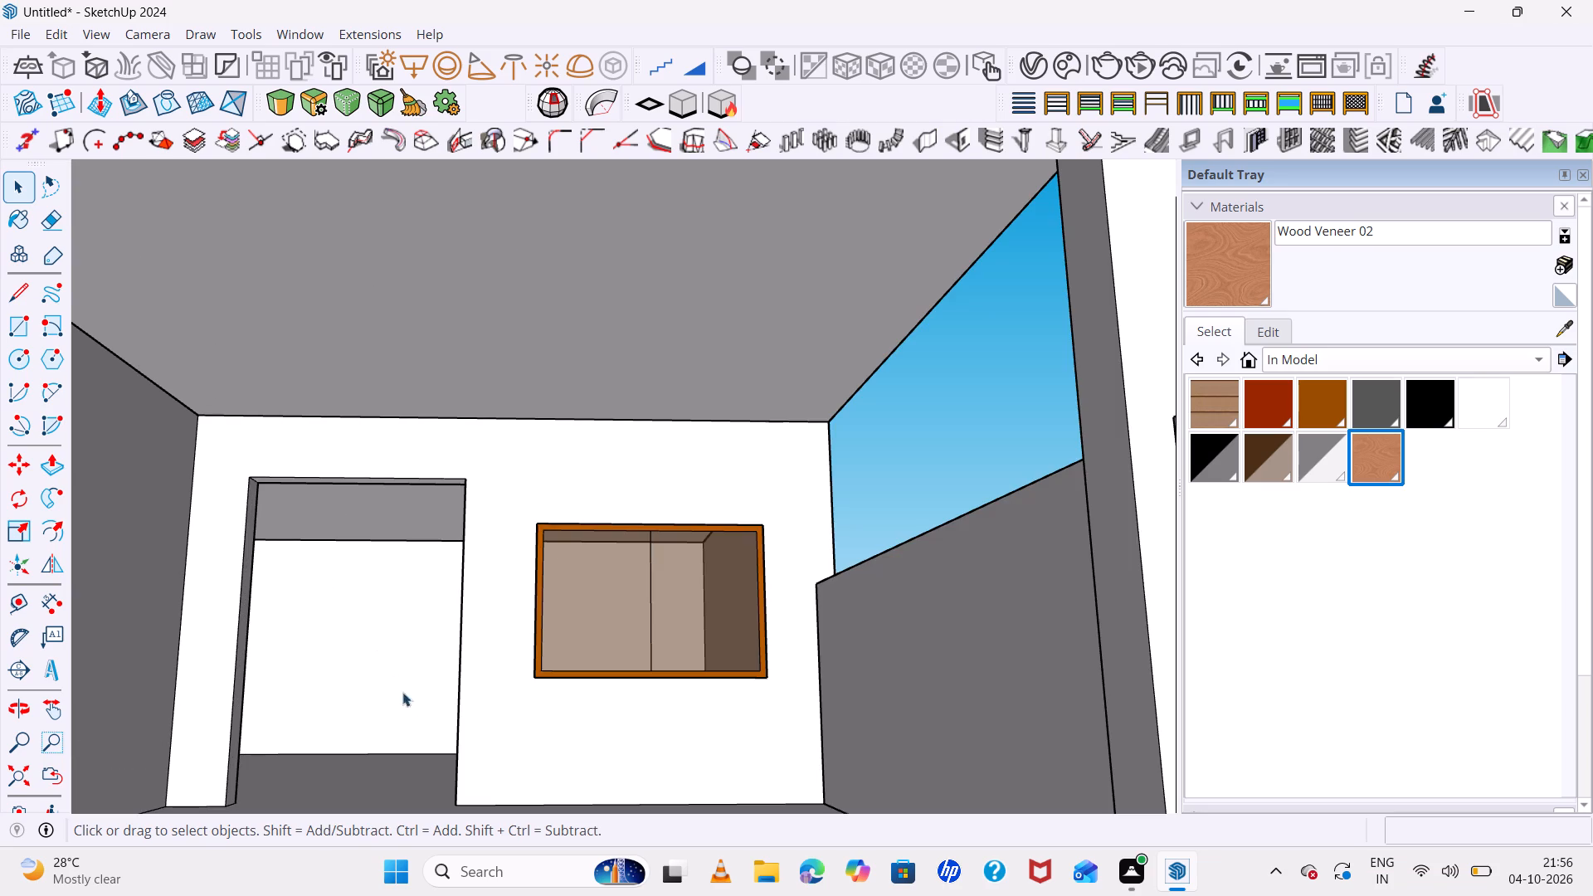
{"action": "scroll", "coordinate": [465, 604], "scroll_direction": "down", "scroll_amount": 7}
{"action": "middle_click_drag", "start_coordinate": [505, 650], "coordinate": [532, 735]}
{"action": "middle_click", "coordinate": [532, 735]}
{"action": "scroll", "coordinate": [379, 548], "scroll_direction": "up", "scroll_amount": 6}
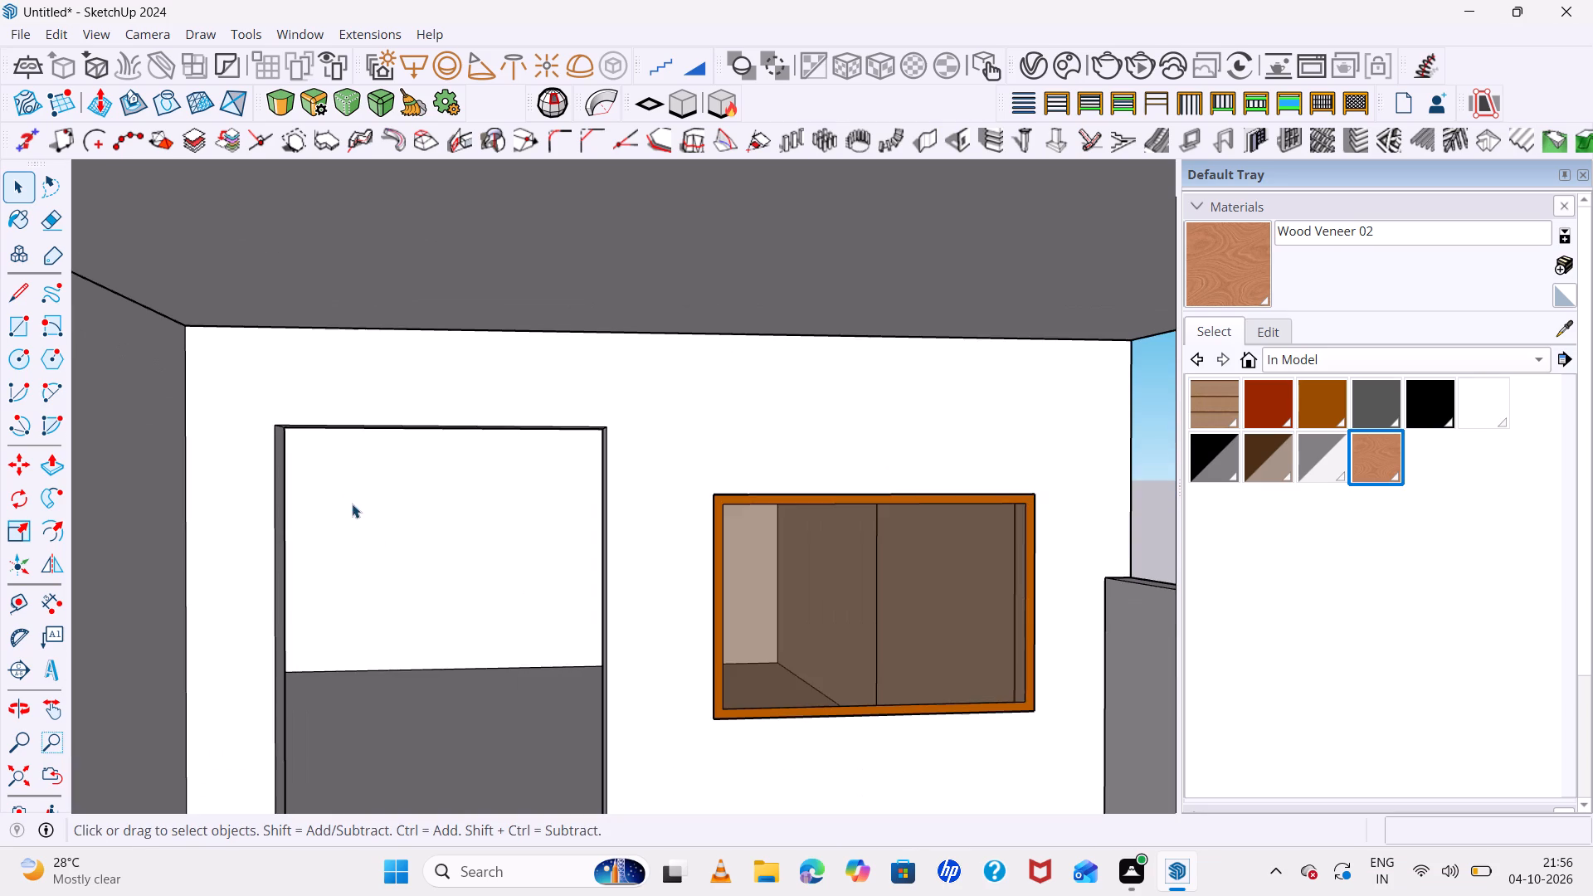
{"action": "scroll", "coordinate": [294, 443], "scroll_direction": "down", "scroll_amount": 4}
{"action": "key", "text": "r"}
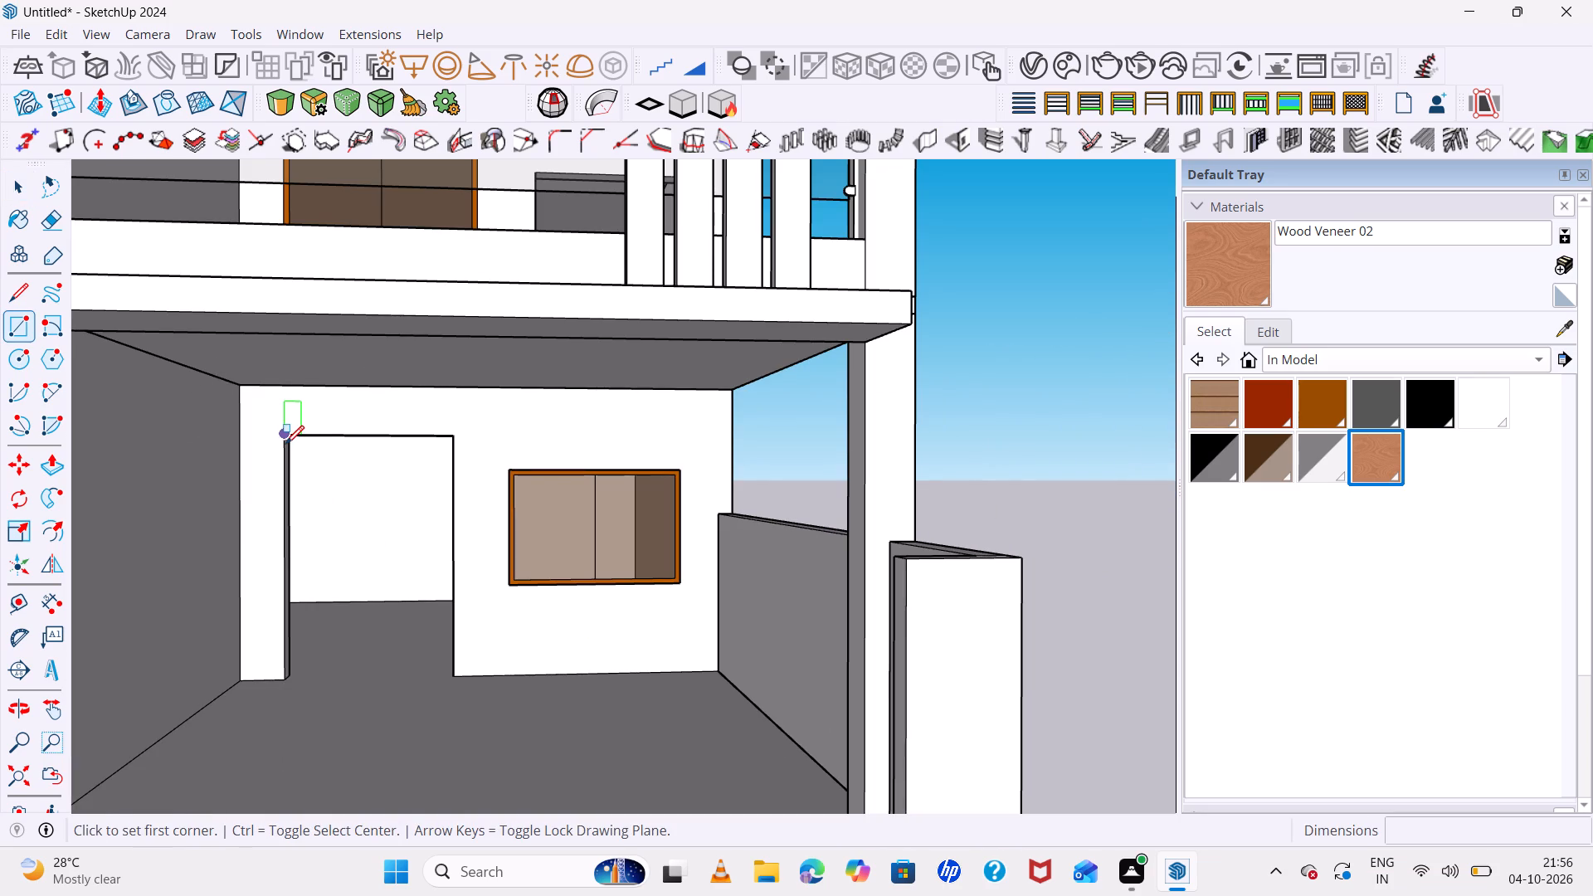
{"action": "left_click", "coordinate": [285, 437]}
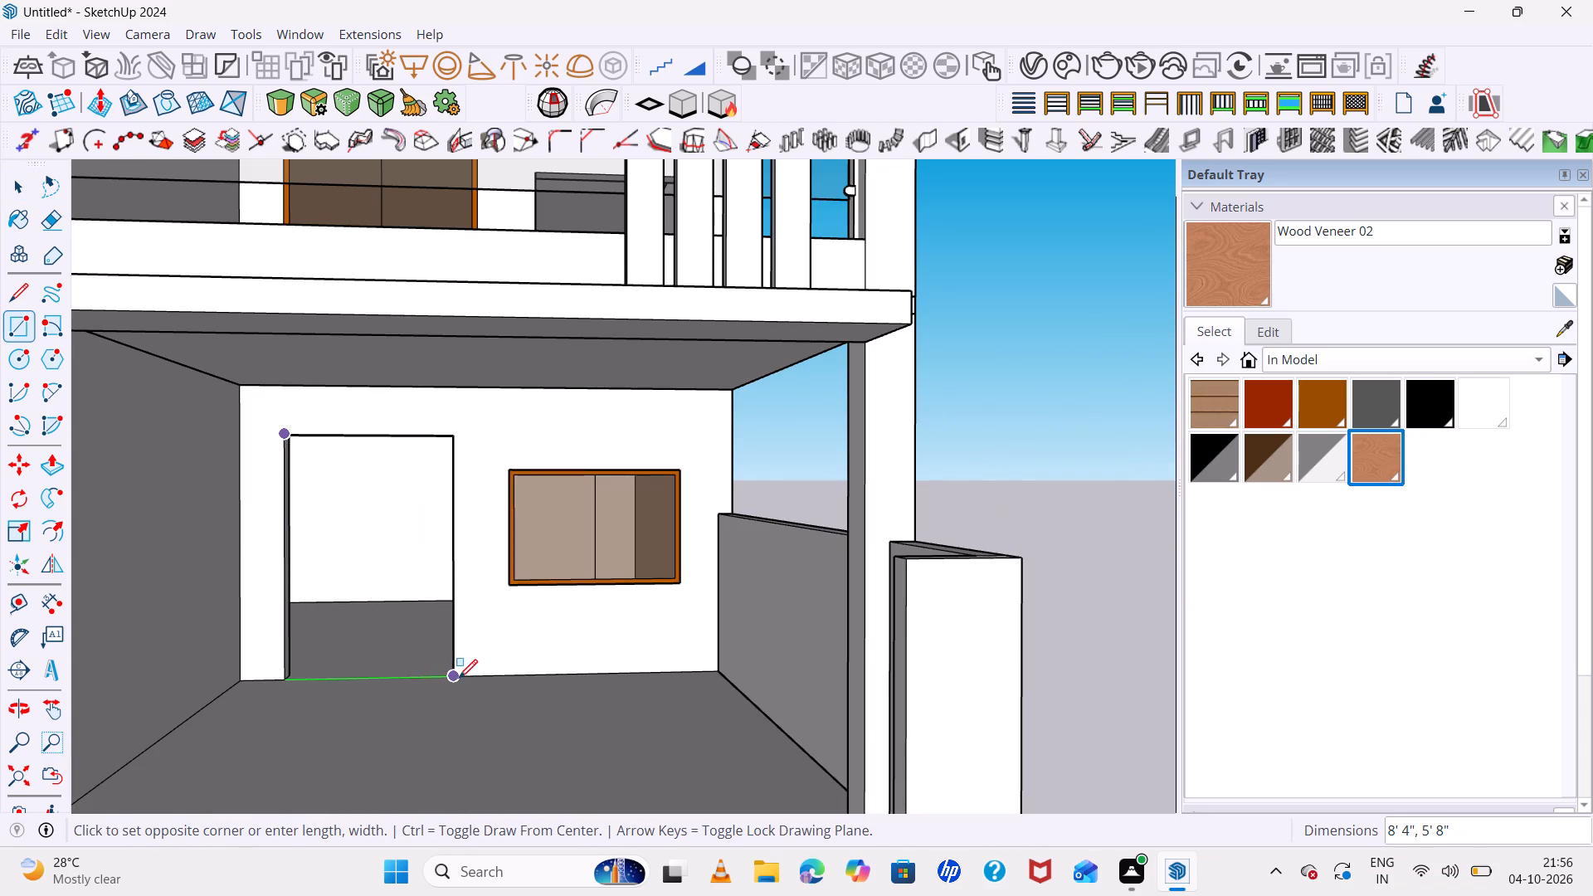
{"action": "left_click", "coordinate": [458, 678]}
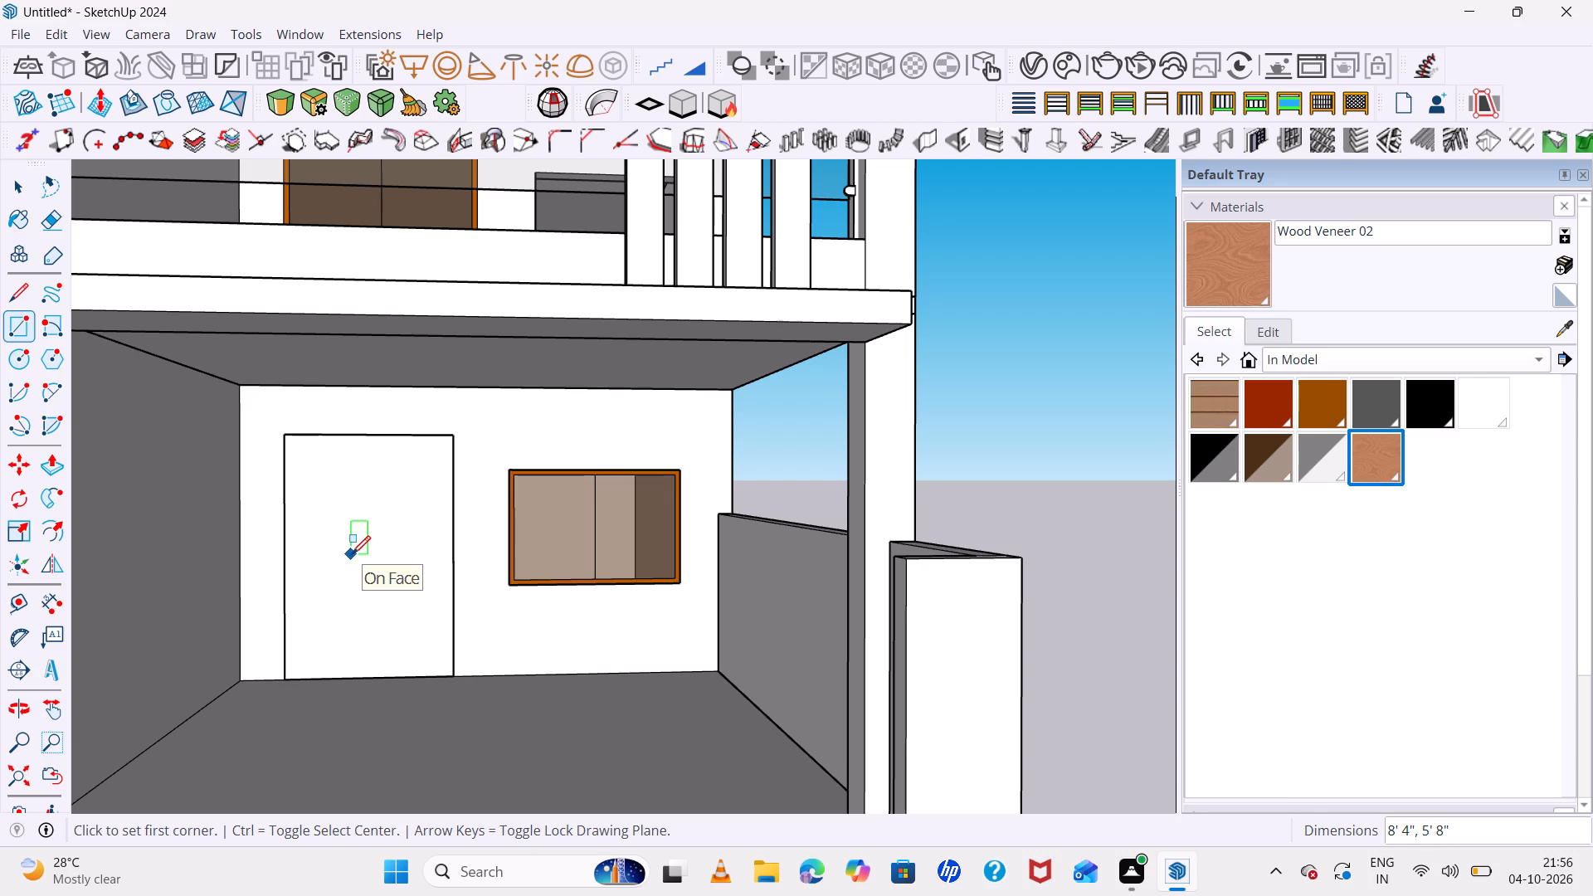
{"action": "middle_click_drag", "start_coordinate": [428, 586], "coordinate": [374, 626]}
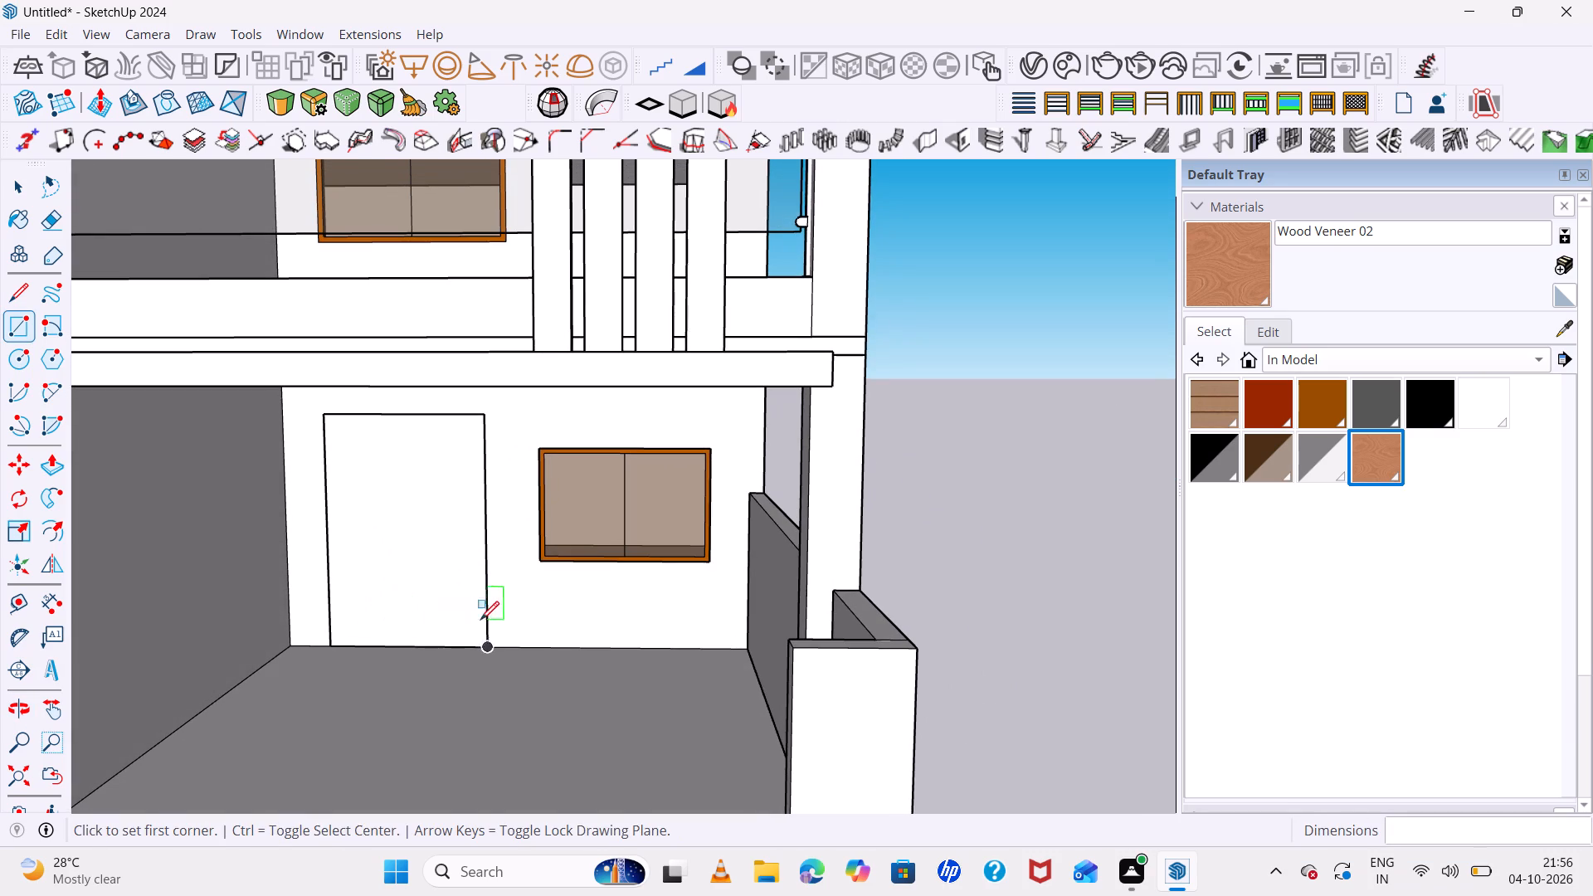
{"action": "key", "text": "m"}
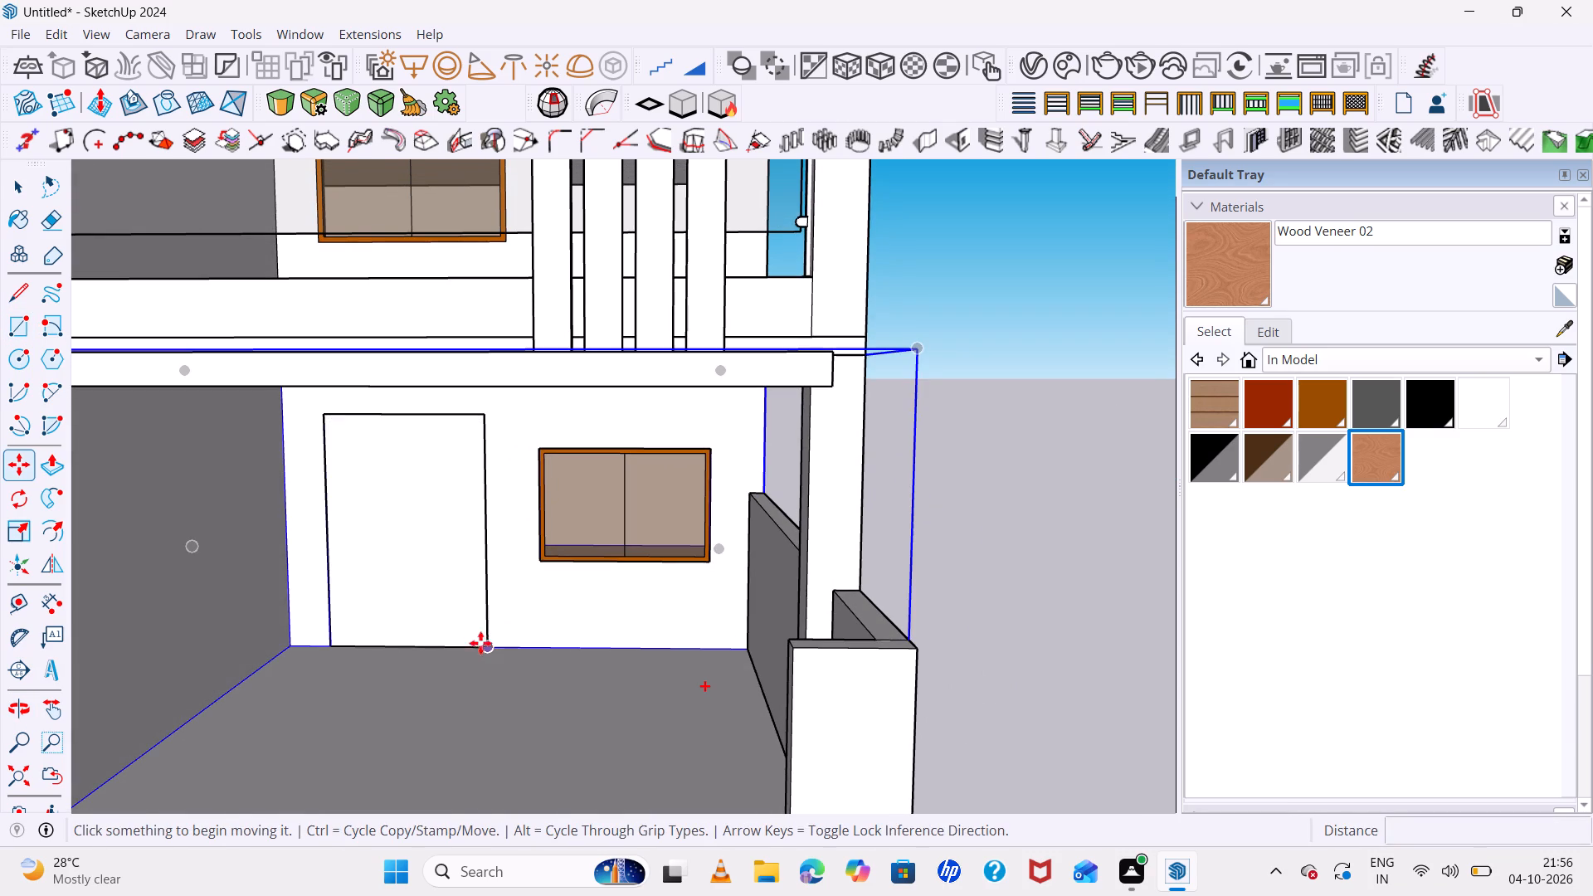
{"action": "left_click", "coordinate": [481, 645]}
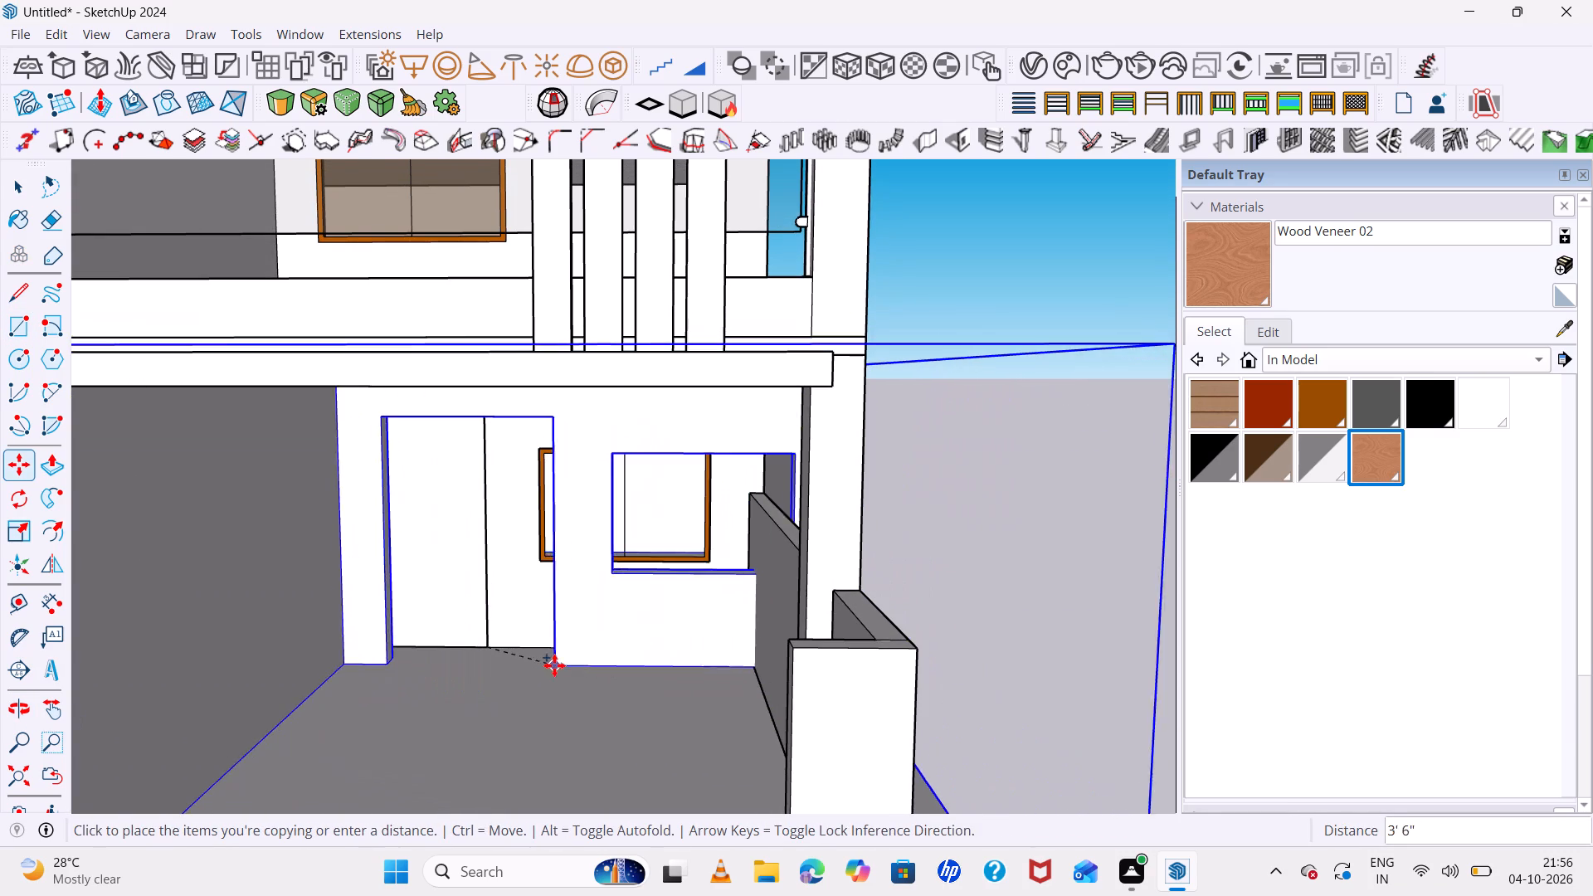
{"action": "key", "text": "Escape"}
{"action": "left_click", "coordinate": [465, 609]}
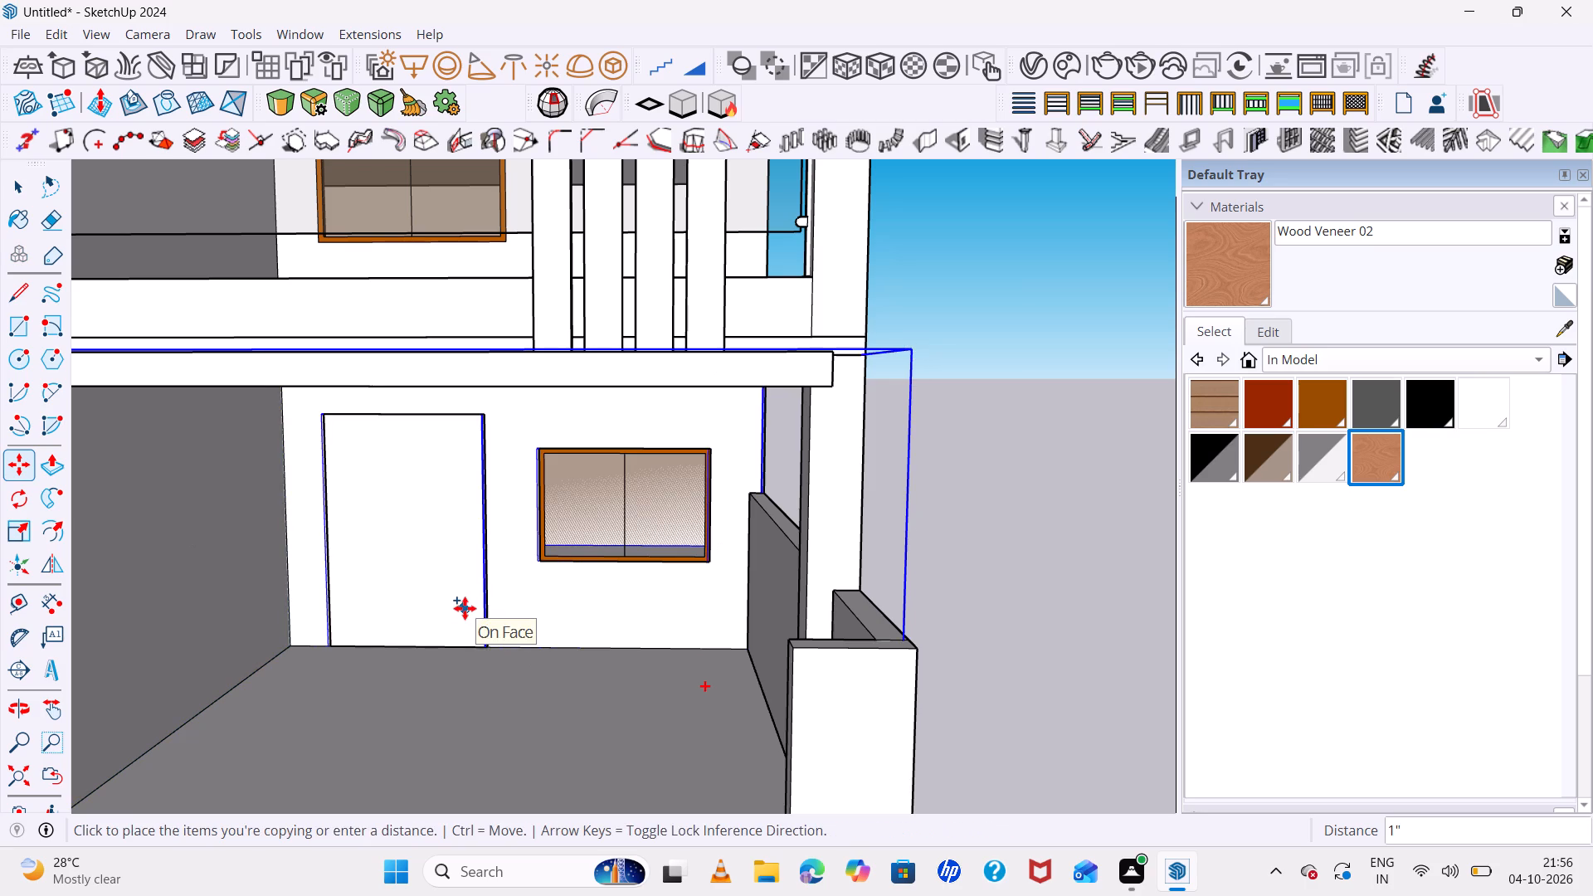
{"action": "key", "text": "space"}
Move the doorway rectangle with its edges about 38' 11" out of the house onto the open ground beside it.
{"action": "left_click", "coordinate": [465, 608]}
{"action": "left_click", "coordinate": [465, 608]}
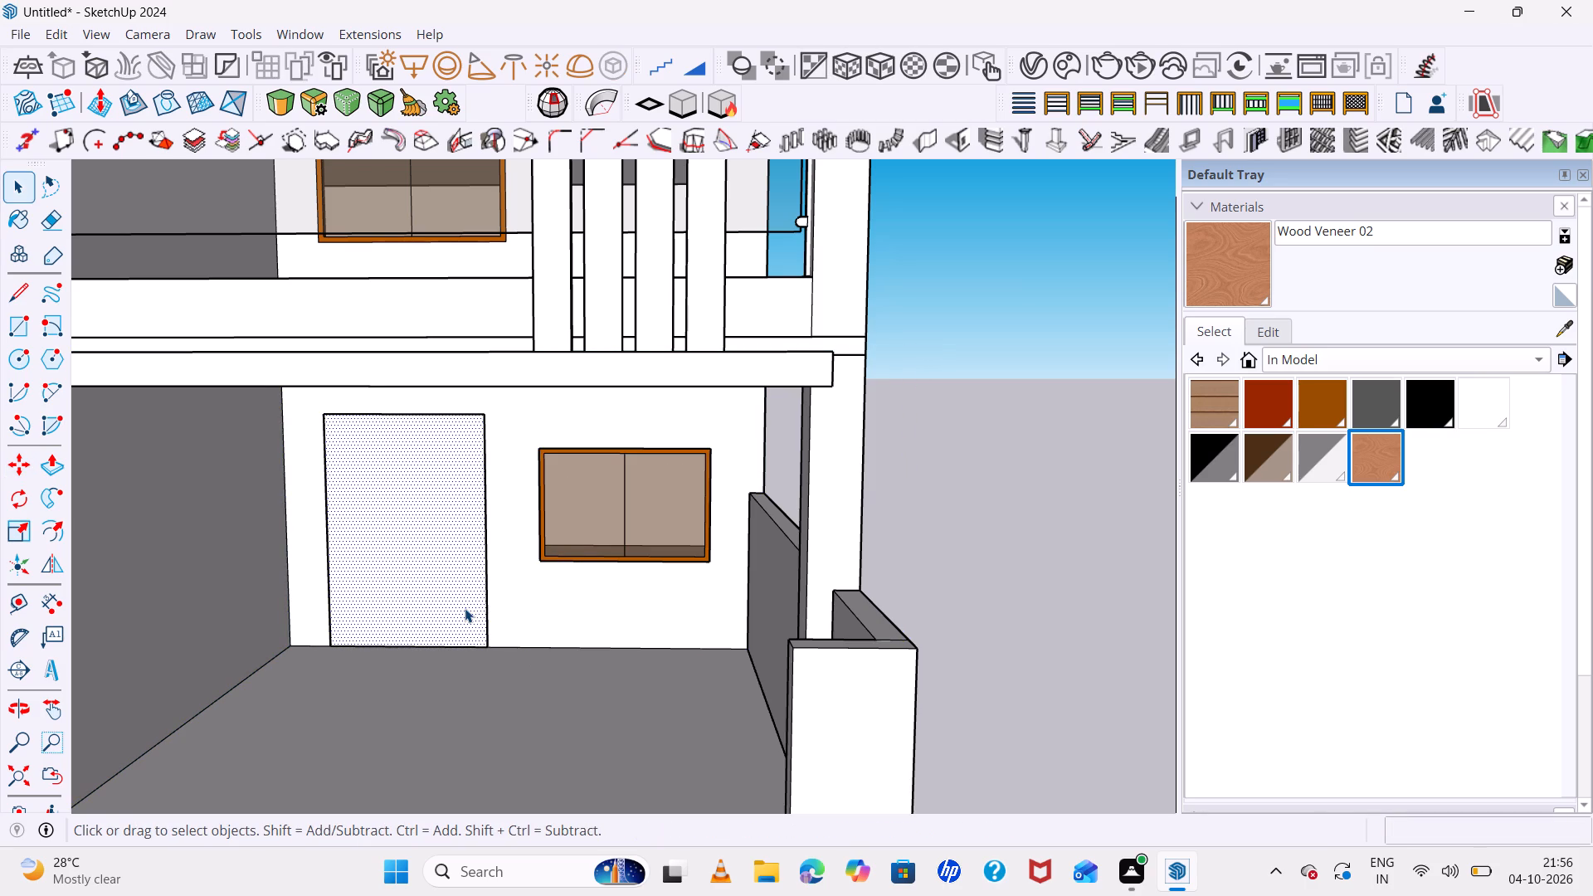
{"action": "left_click", "coordinate": [465, 608]}
{"action": "key", "text": "m"}
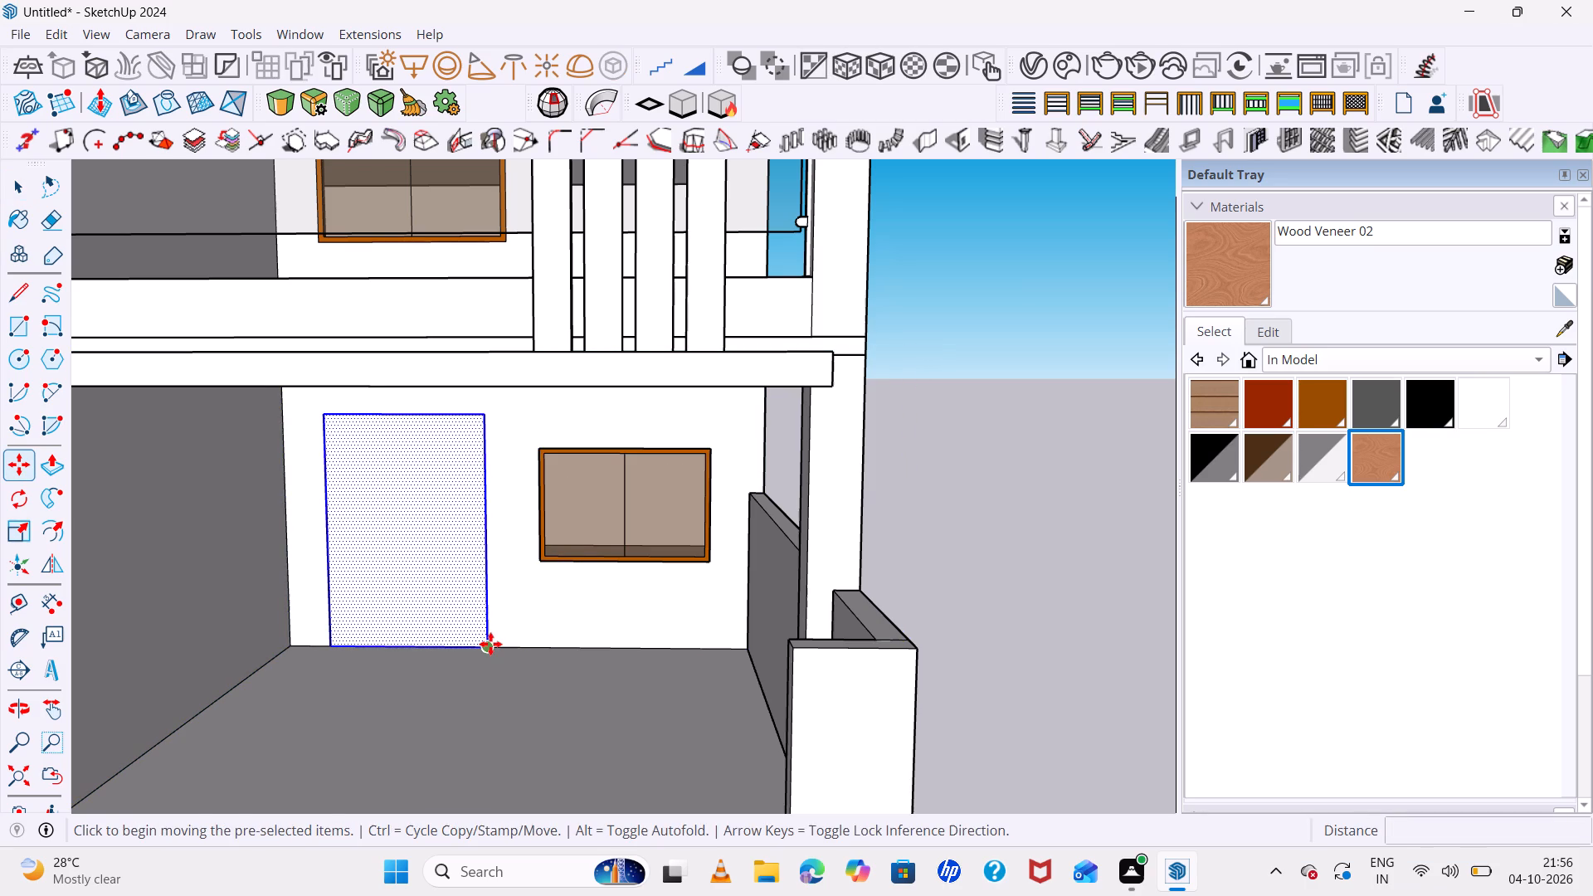
{"action": "left_click", "coordinate": [486, 645]}
{"action": "scroll", "coordinate": [992, 763], "scroll_direction": "down", "scroll_amount": 6}
{"action": "scroll", "coordinate": [714, 651], "scroll_direction": "down", "scroll_amount": 6}
{"action": "scroll", "coordinate": [577, 607], "scroll_direction": "down", "scroll_amount": 6}
{"action": "scroll", "coordinate": [888, 711], "scroll_direction": "up", "scroll_amount": 4}
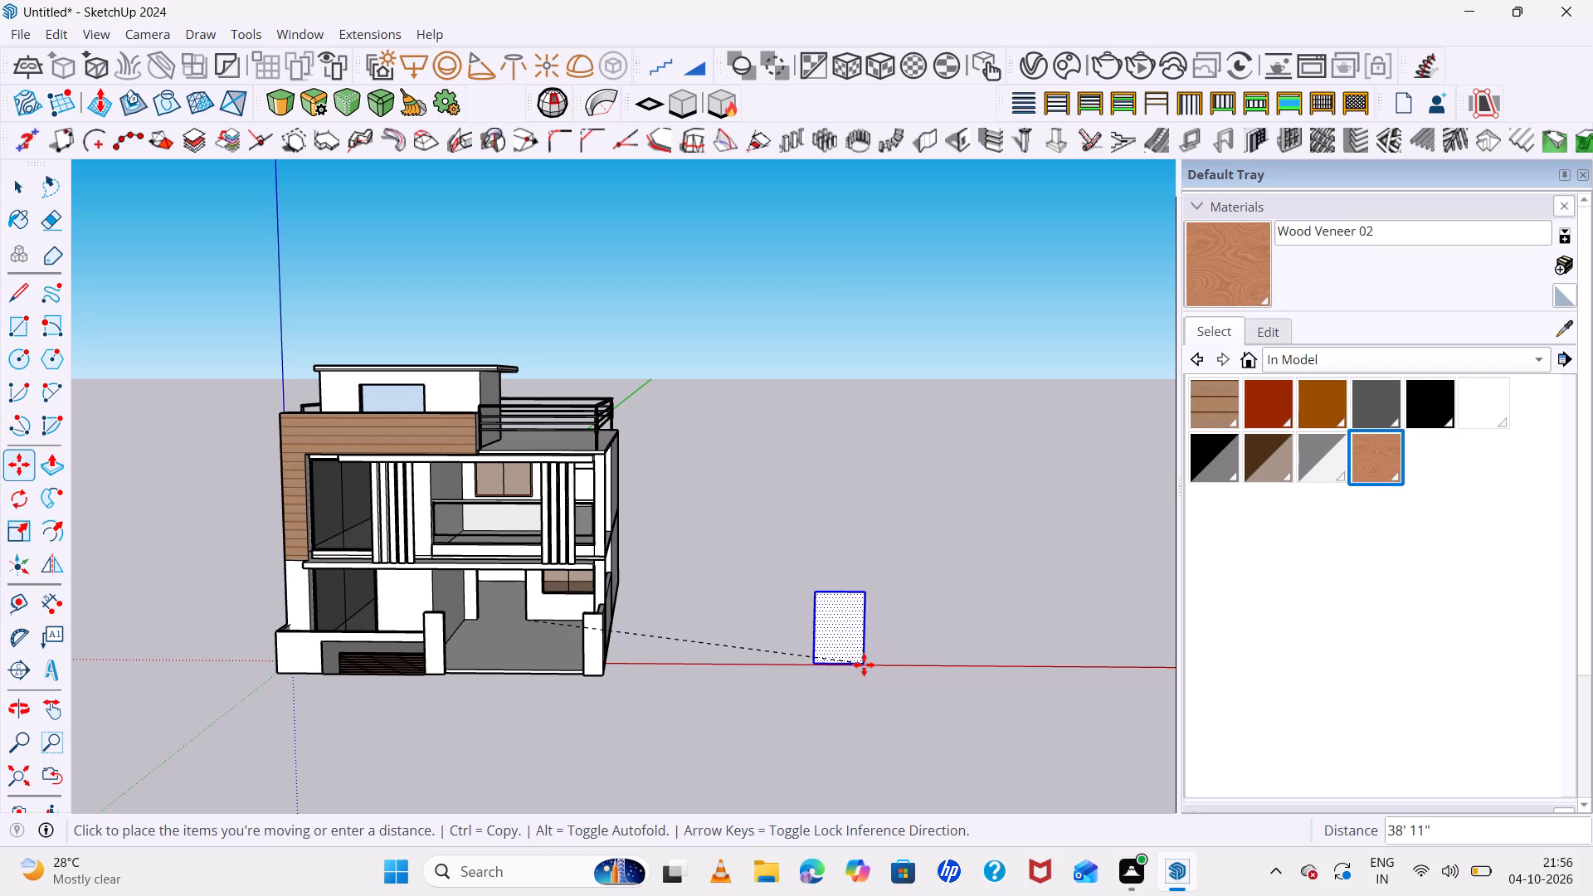
{"action": "left_click", "coordinate": [862, 665]}
Extrude the detached doorway rectangle 9" into a solid slab with Push/Pull.
{"action": "middle_click_drag", "start_coordinate": [978, 648], "coordinate": [948, 676]}
{"action": "scroll", "coordinate": [857, 639], "scroll_direction": "up", "scroll_amount": 11}
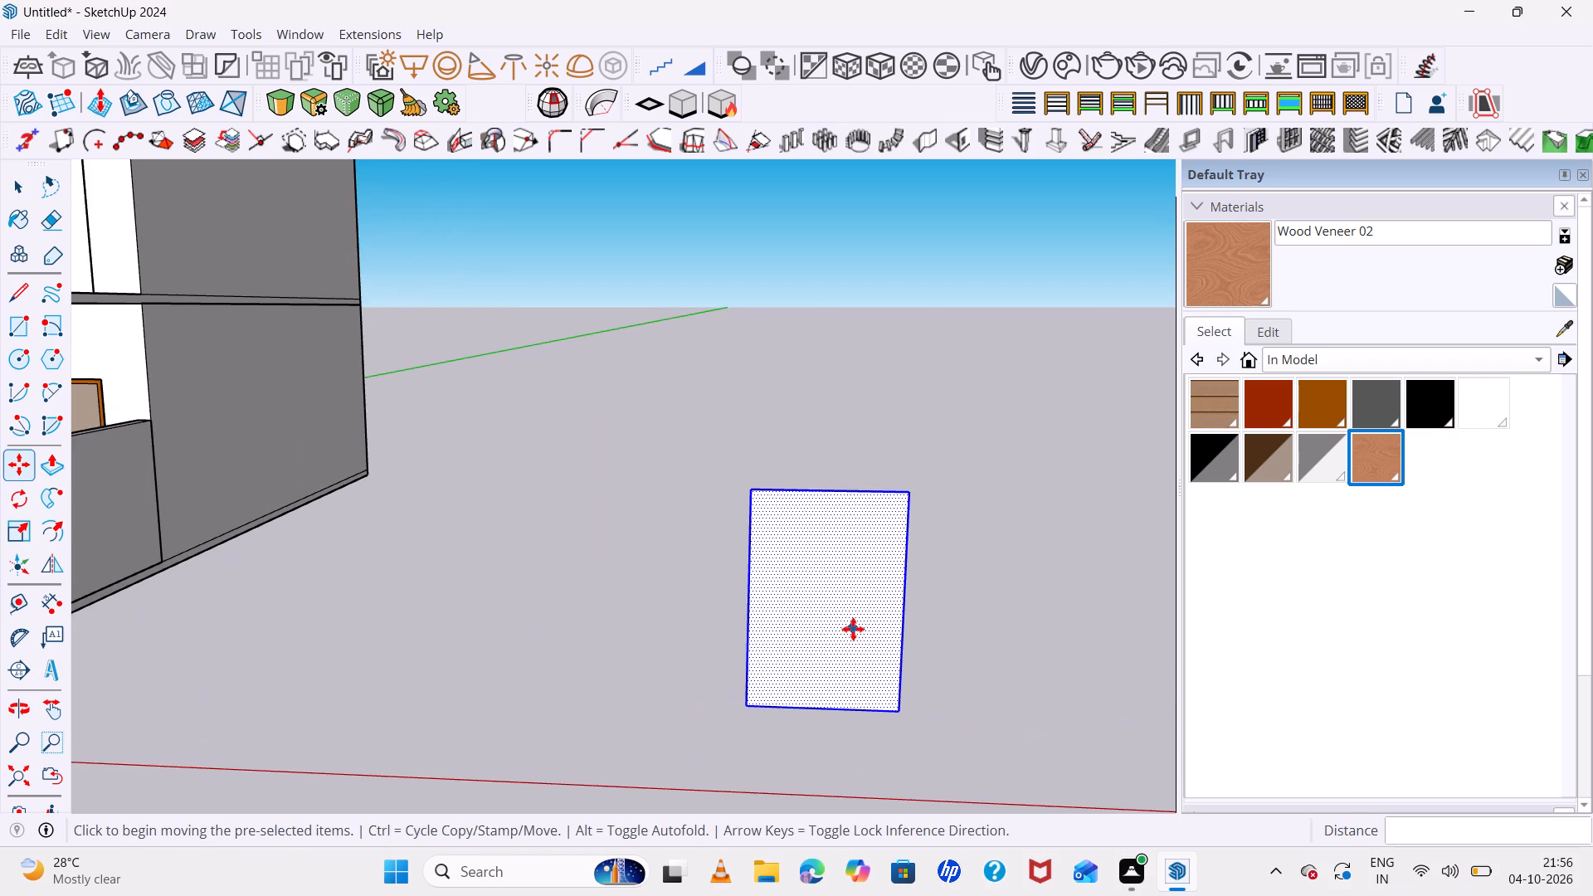
{"action": "key", "text": "space"}
{"action": "left_click", "coordinate": [852, 628]}
{"action": "scroll", "coordinate": [851, 629], "scroll_direction": "down", "scroll_amount": 5}
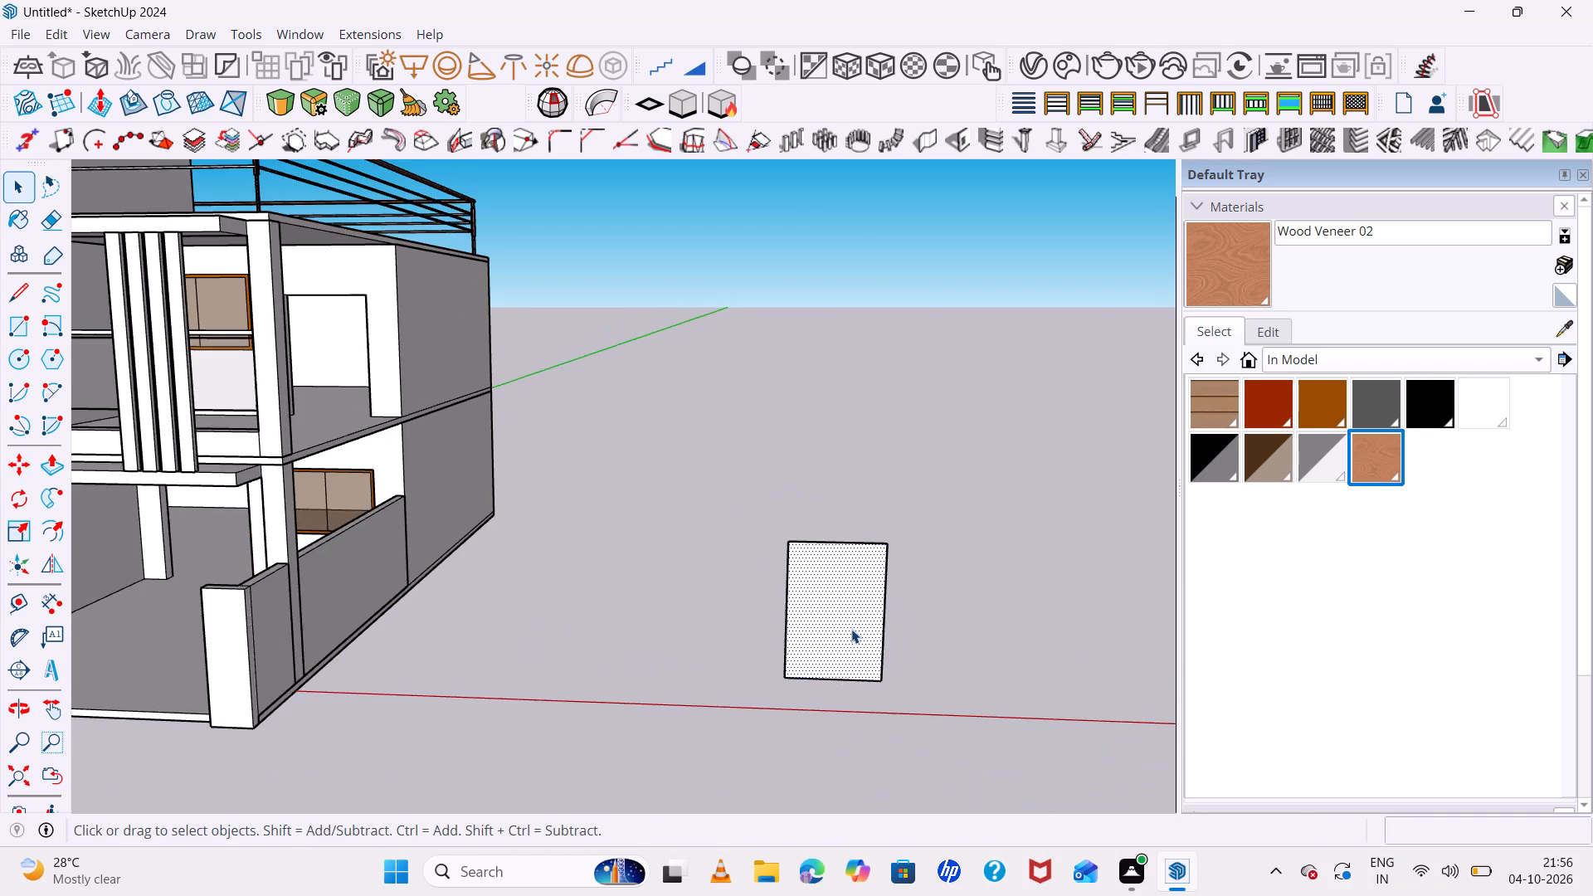
{"action": "scroll", "coordinate": [851, 629], "scroll_direction": "up", "scroll_amount": 2}
{"action": "scroll", "coordinate": [851, 629], "scroll_direction": "down", "scroll_amount": 3}
{"action": "middle_click_drag", "start_coordinate": [851, 629], "coordinate": [855, 599]}
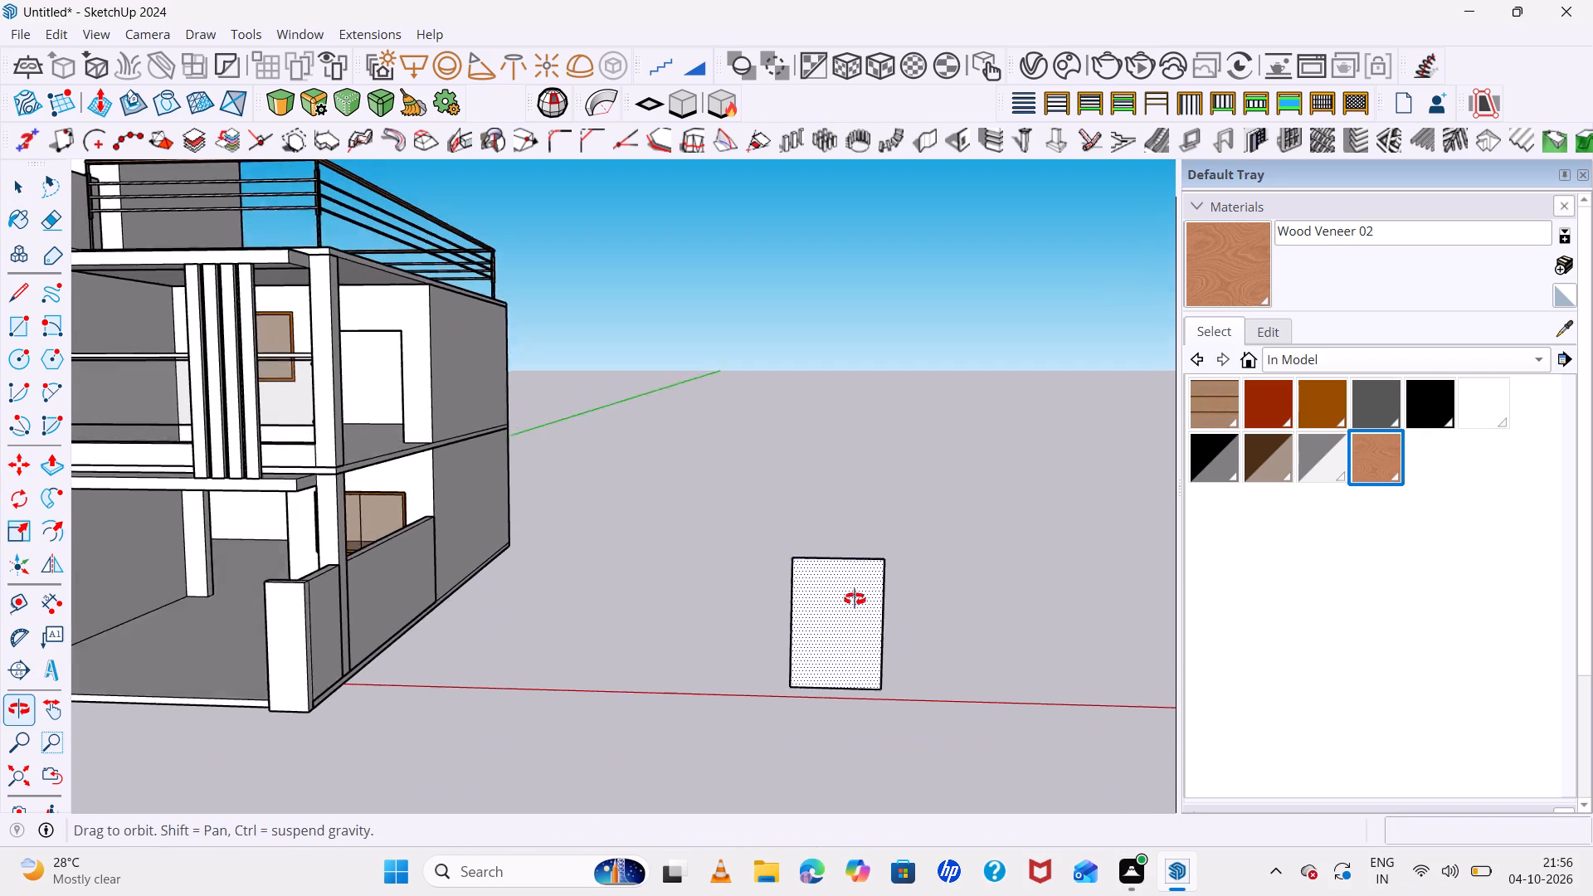
{"action": "middle_click_drag", "start_coordinate": [855, 599], "coordinate": [845, 596]}
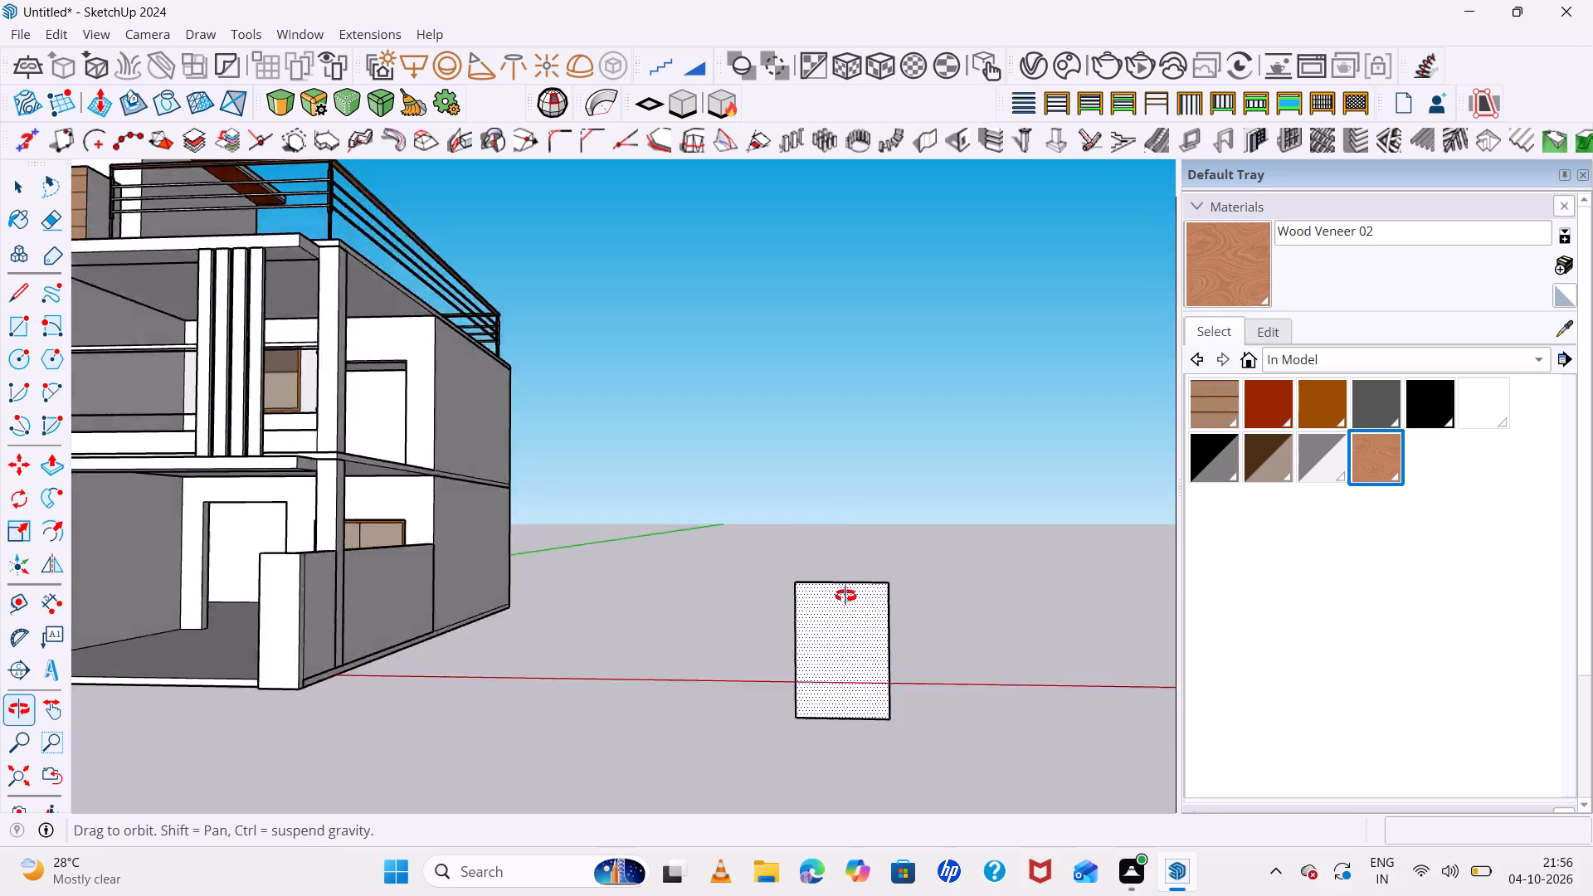
{"action": "middle_click_drag", "start_coordinate": [845, 596], "coordinate": [831, 696]}
{"action": "scroll", "coordinate": [861, 583], "scroll_direction": "up", "scroll_amount": 4}
{"action": "left_click", "coordinate": [861, 581]}
{"action": "key", "text": "p"}
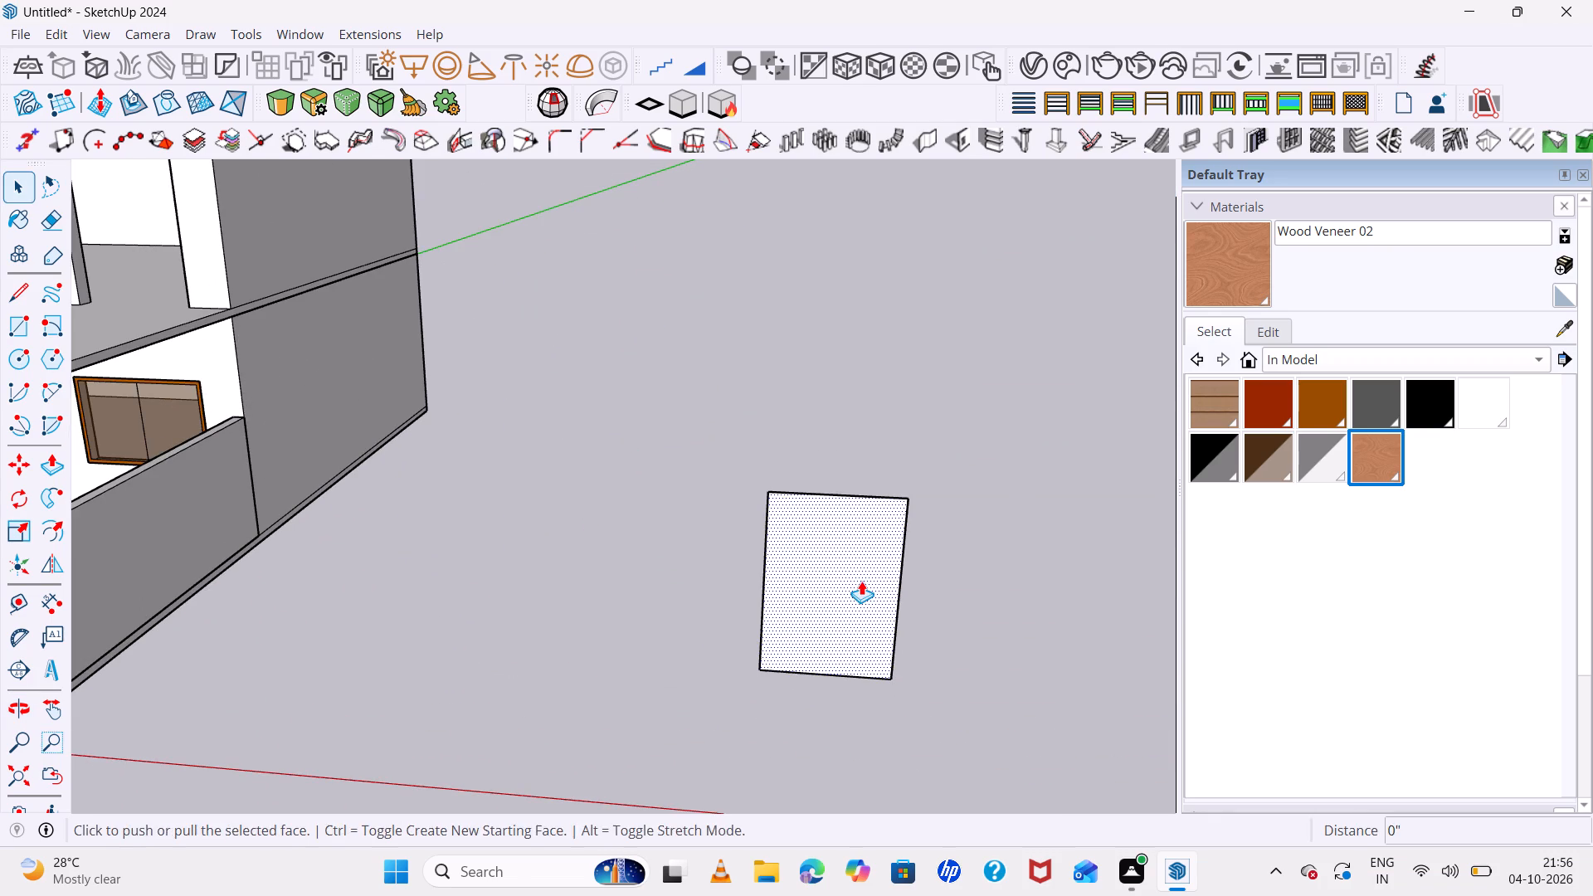
{"action": "left_click", "coordinate": [861, 581]}
{"action": "key", "text": "9"}
{"action": "key", "text": "Return"}
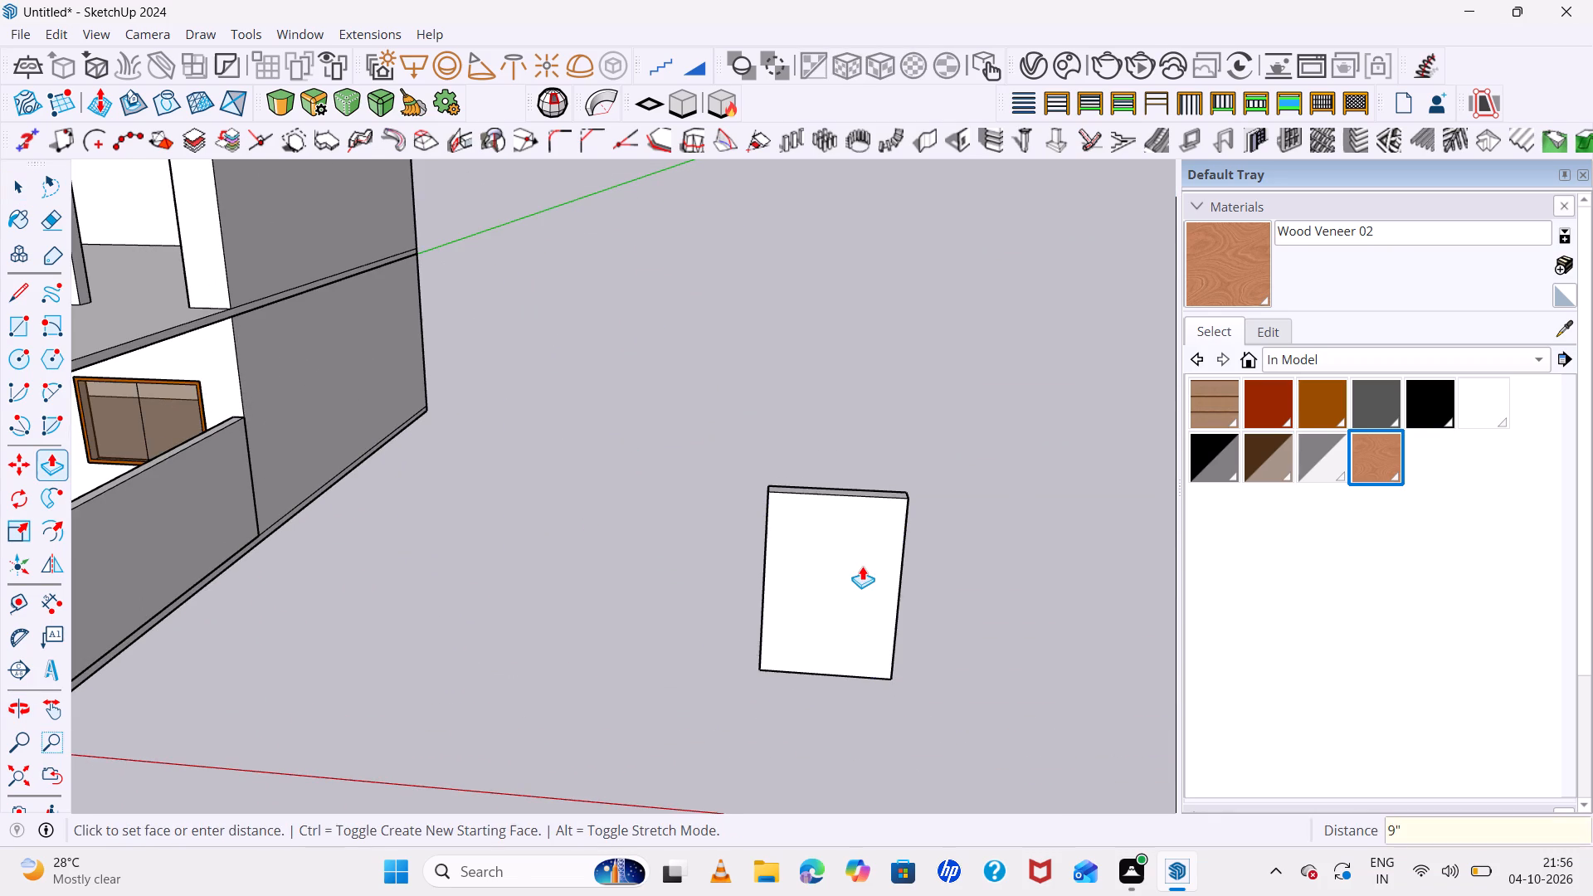
Offset the detached door slab's front face outline inward to form a narrow frame border.
{"action": "middle_click_drag", "start_coordinate": [962, 650], "coordinate": [1046, 606]}
{"action": "scroll", "coordinate": [840, 578], "scroll_direction": "up", "scroll_amount": 5}
{"action": "key", "text": "space"}
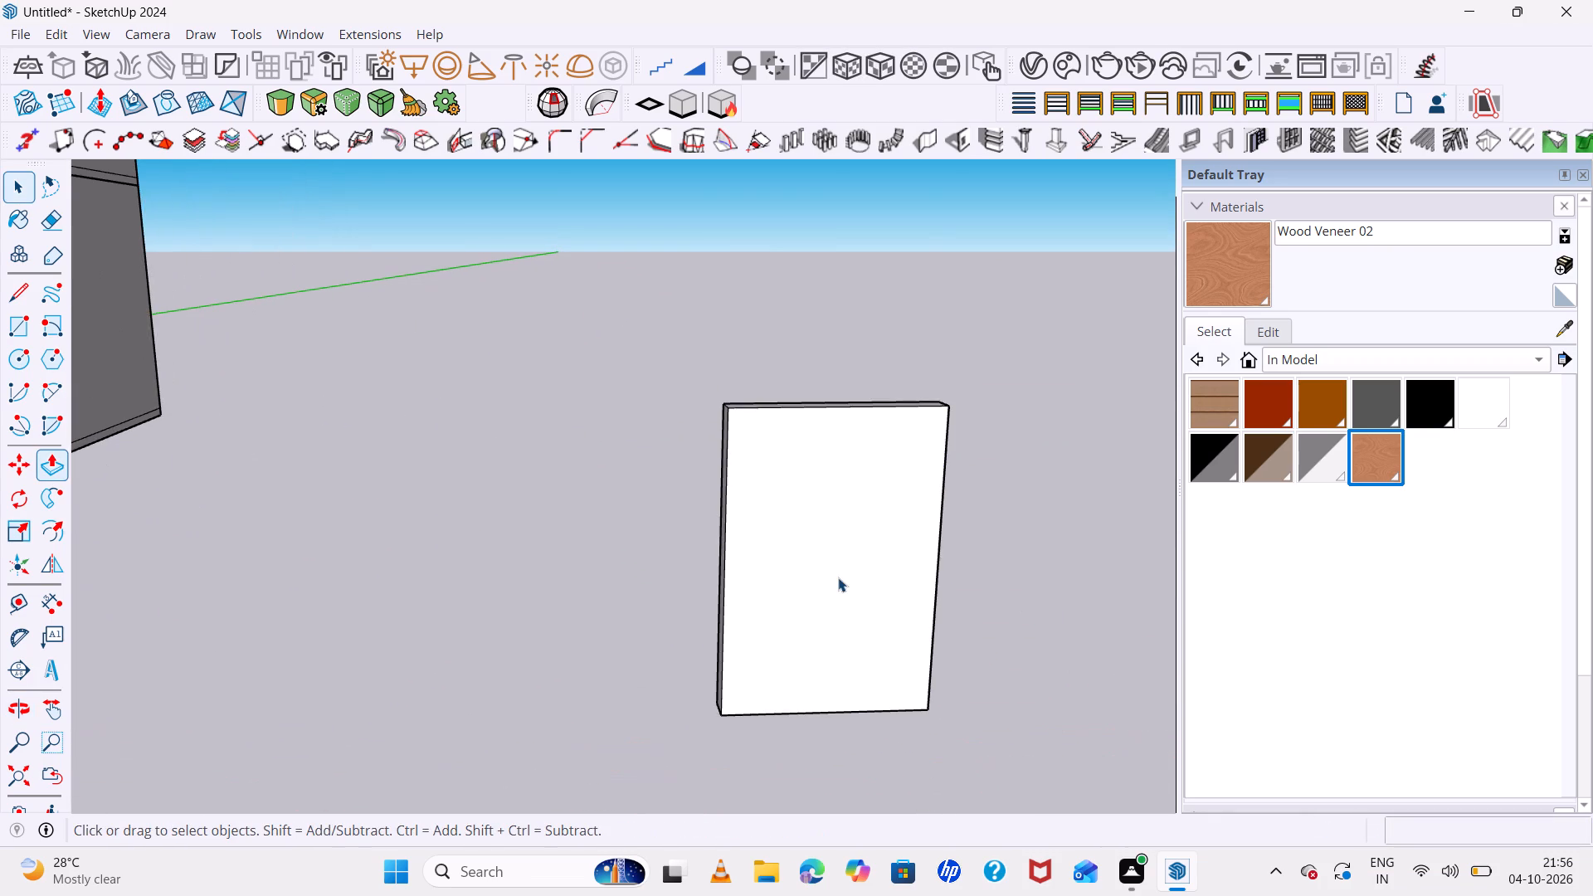
{"action": "double_click", "coordinate": [837, 577]}
{"action": "left_click", "coordinate": [833, 582]}
{"action": "double_click", "coordinate": [833, 582]}
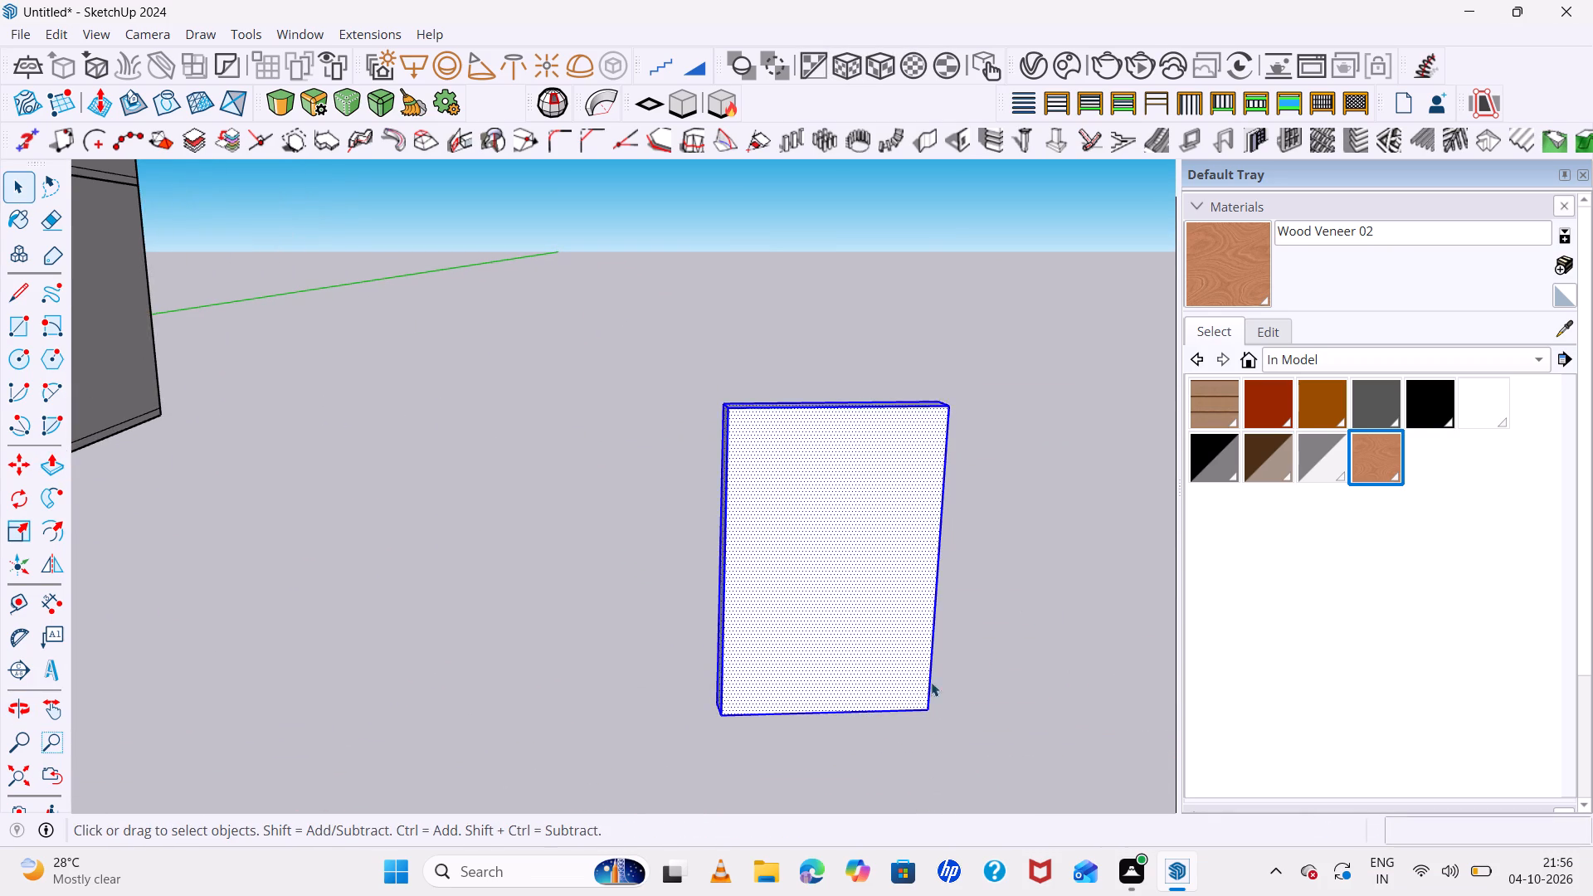
{"action": "middle_click_drag", "start_coordinate": [965, 714], "coordinate": [977, 751]}
{"action": "left_click", "coordinate": [996, 662]}
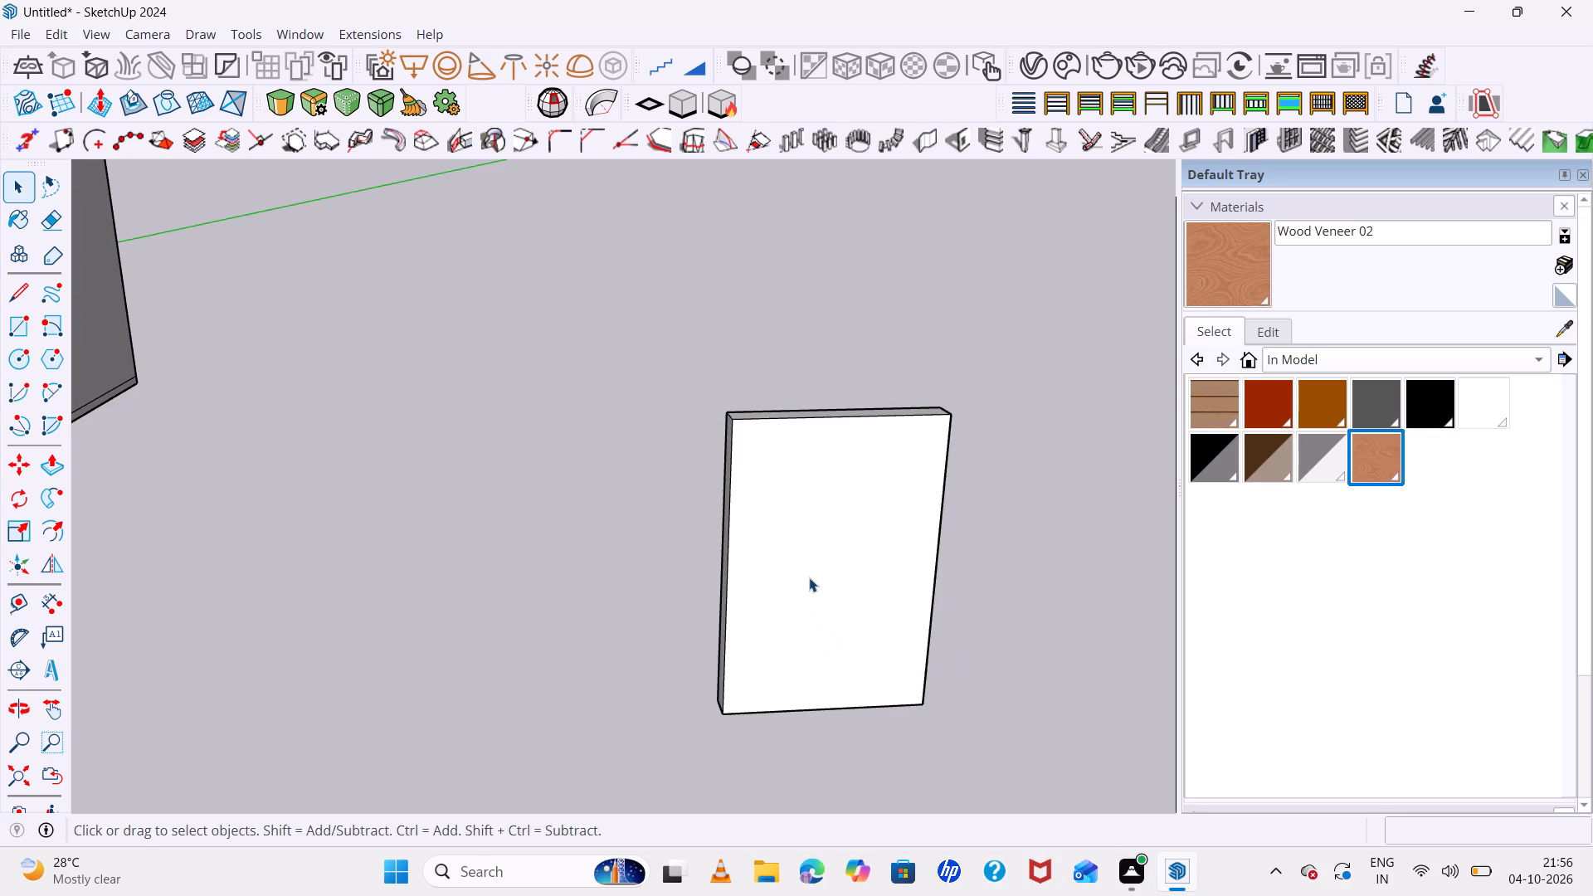
{"action": "key", "text": "f"}
{"action": "left_click", "coordinate": [740, 574]}
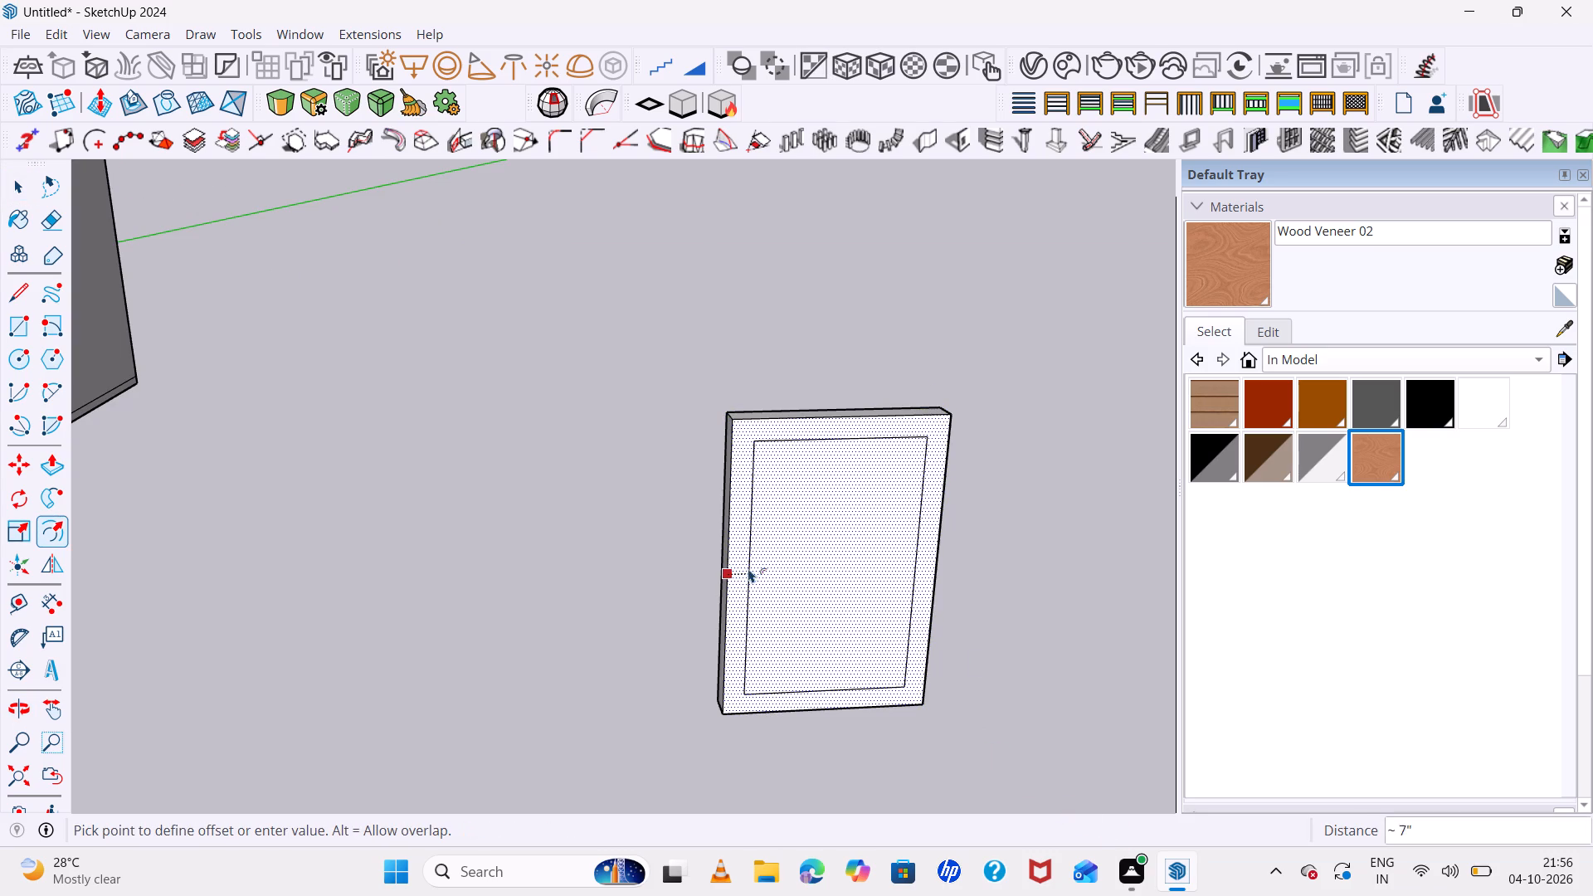
{"action": "left_click", "coordinate": [739, 568]}
{"action": "scroll", "coordinate": [845, 707], "scroll_direction": "up", "scroll_amount": 3}
{"action": "key", "text": "space"}
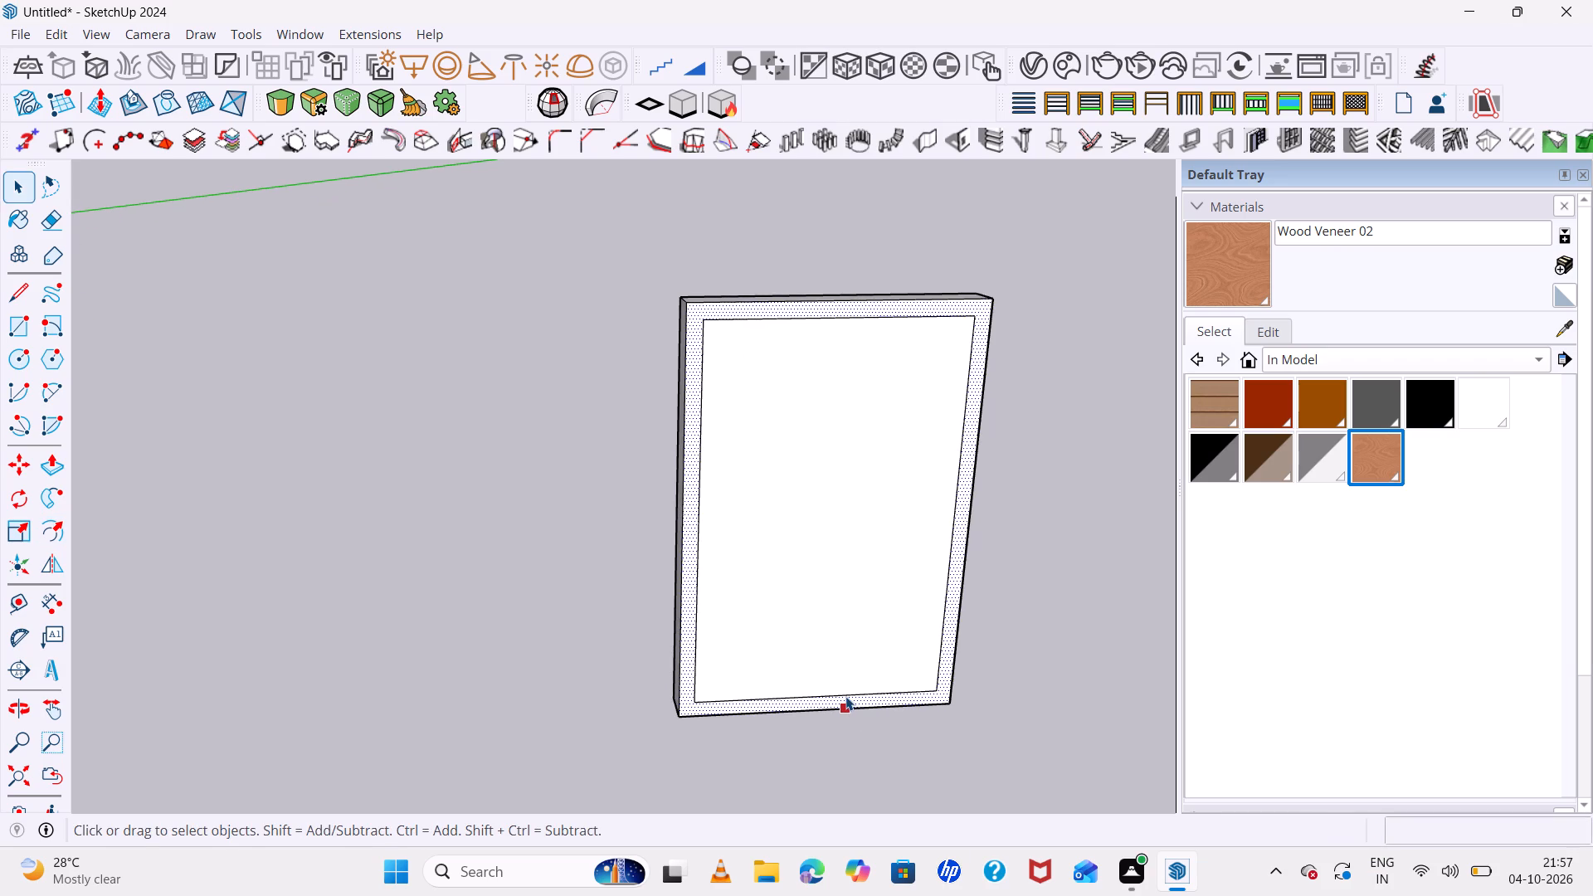
Move the inner outline's bottom edge down onto the slab's base so the frame border is open at the bottom.
{"action": "left_click", "coordinate": [845, 695]}
{"action": "key", "text": "m"}
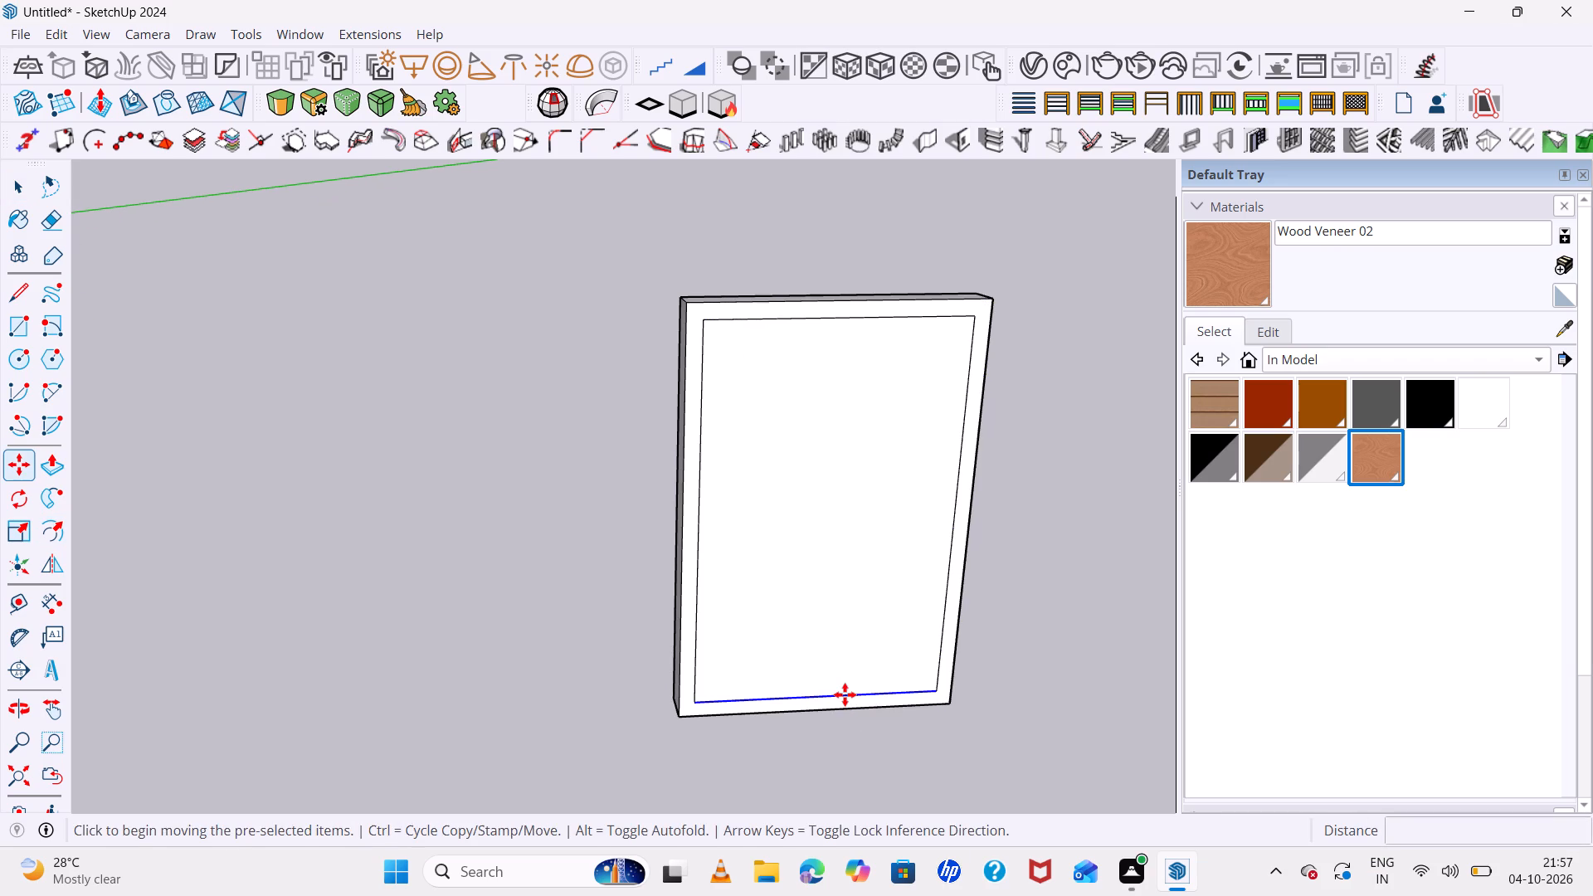
{"action": "left_click", "coordinate": [845, 694]}
{"action": "double_click", "coordinate": [845, 714]}
{"action": "middle_click_drag", "start_coordinate": [918, 737], "coordinate": [932, 771]}
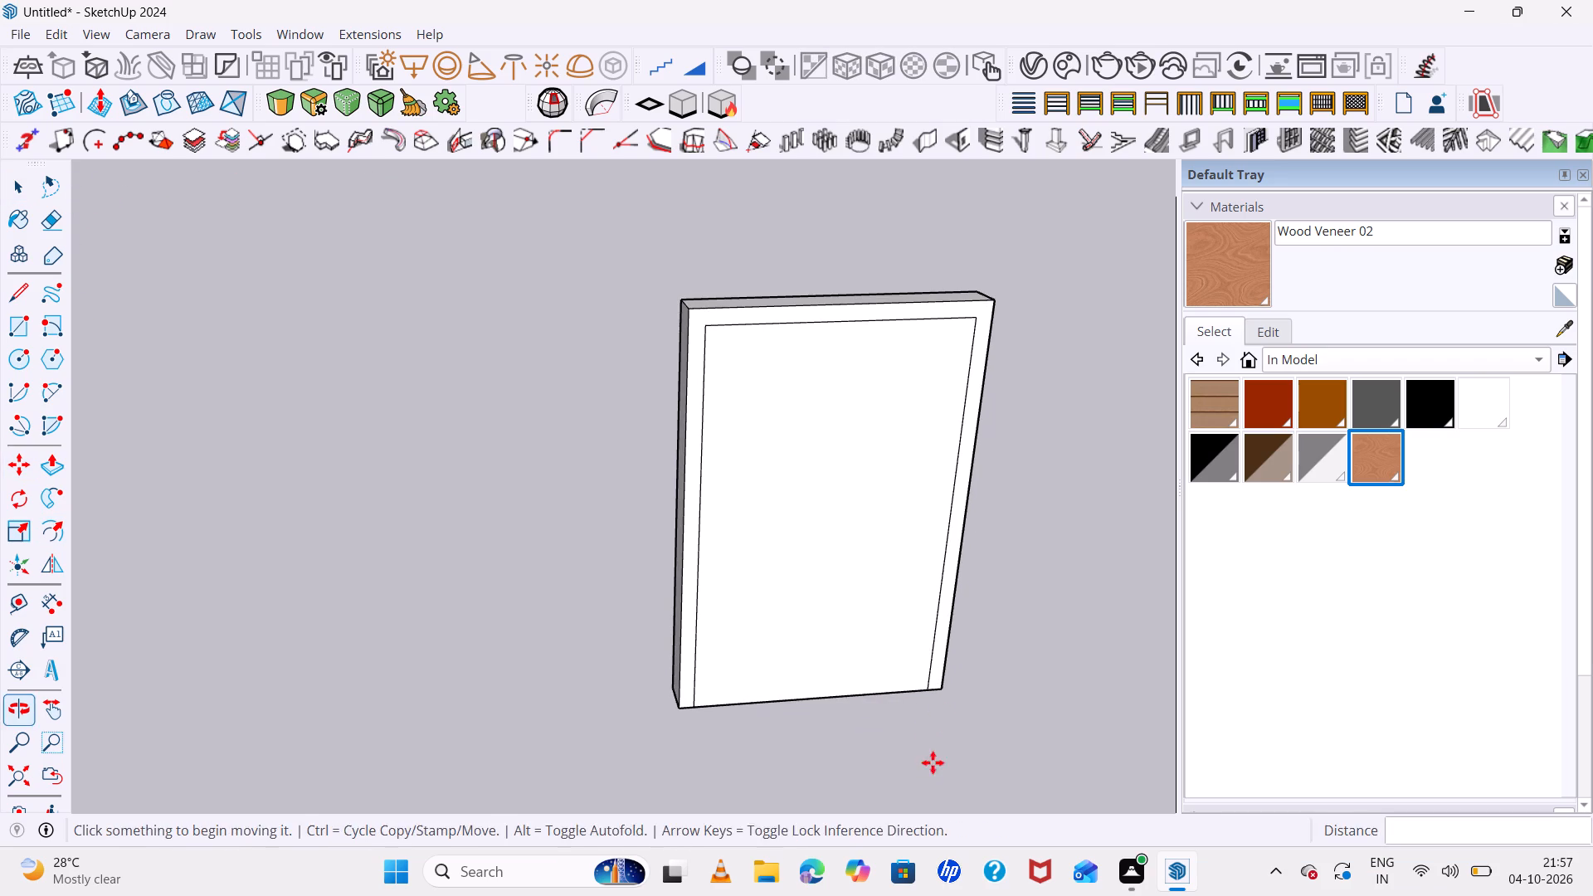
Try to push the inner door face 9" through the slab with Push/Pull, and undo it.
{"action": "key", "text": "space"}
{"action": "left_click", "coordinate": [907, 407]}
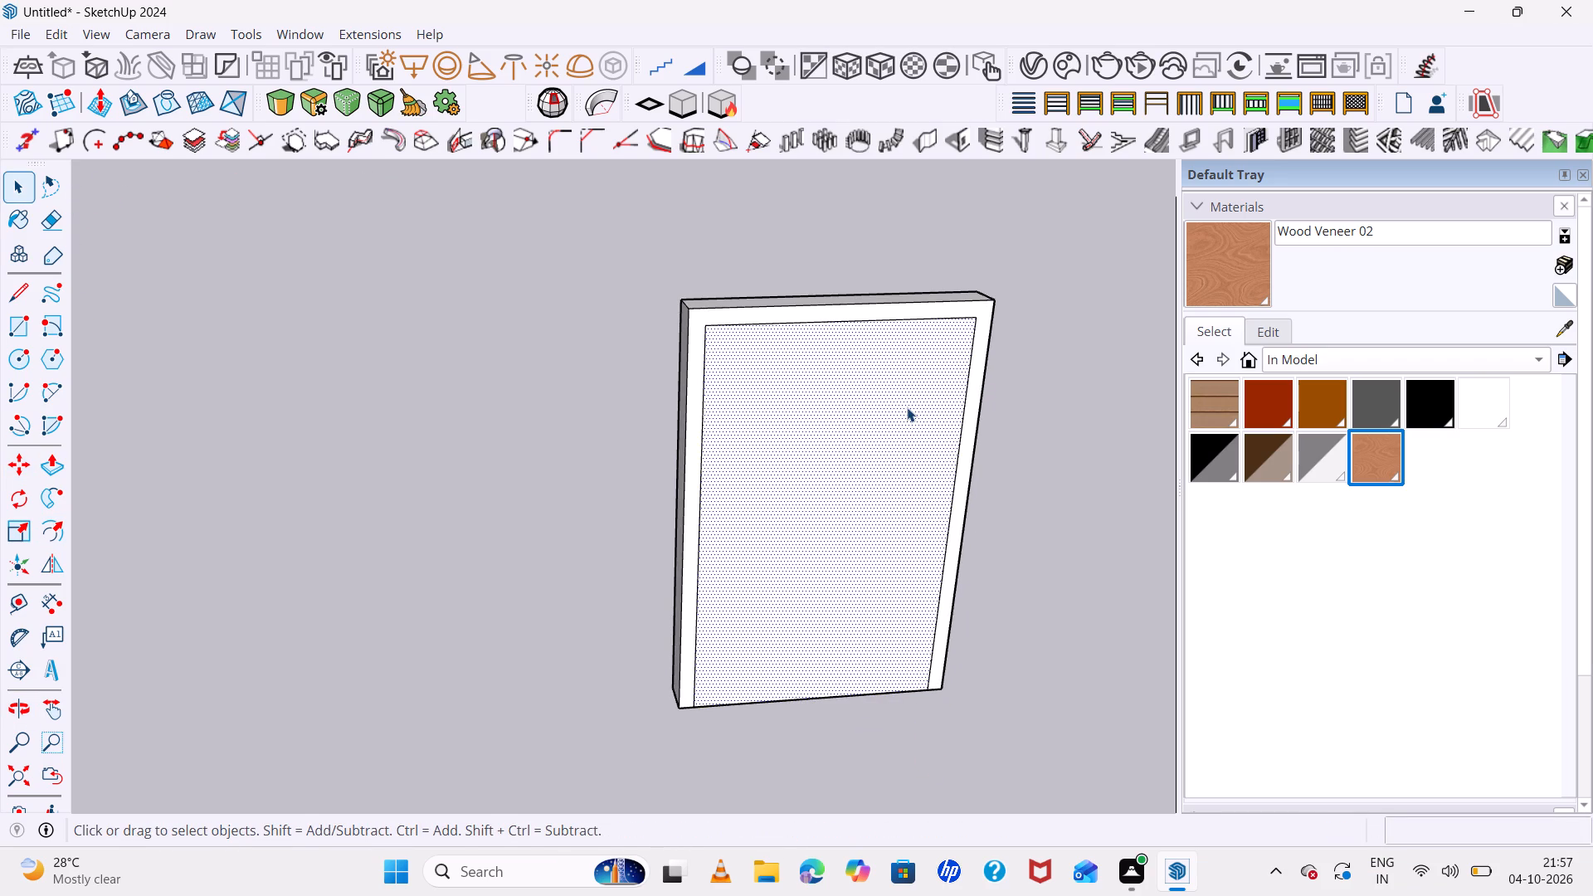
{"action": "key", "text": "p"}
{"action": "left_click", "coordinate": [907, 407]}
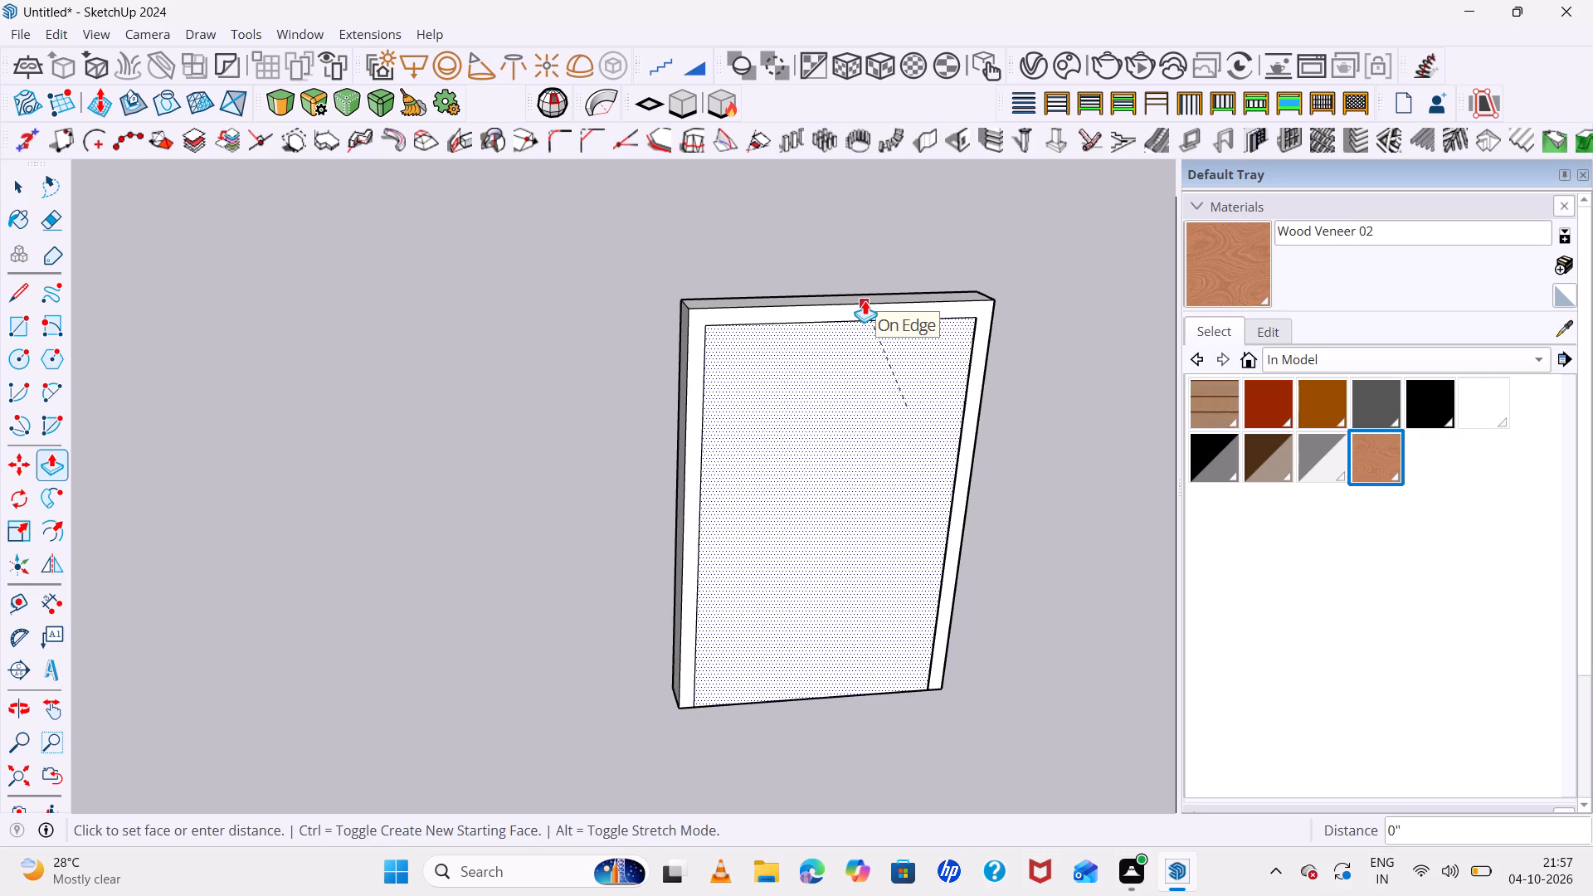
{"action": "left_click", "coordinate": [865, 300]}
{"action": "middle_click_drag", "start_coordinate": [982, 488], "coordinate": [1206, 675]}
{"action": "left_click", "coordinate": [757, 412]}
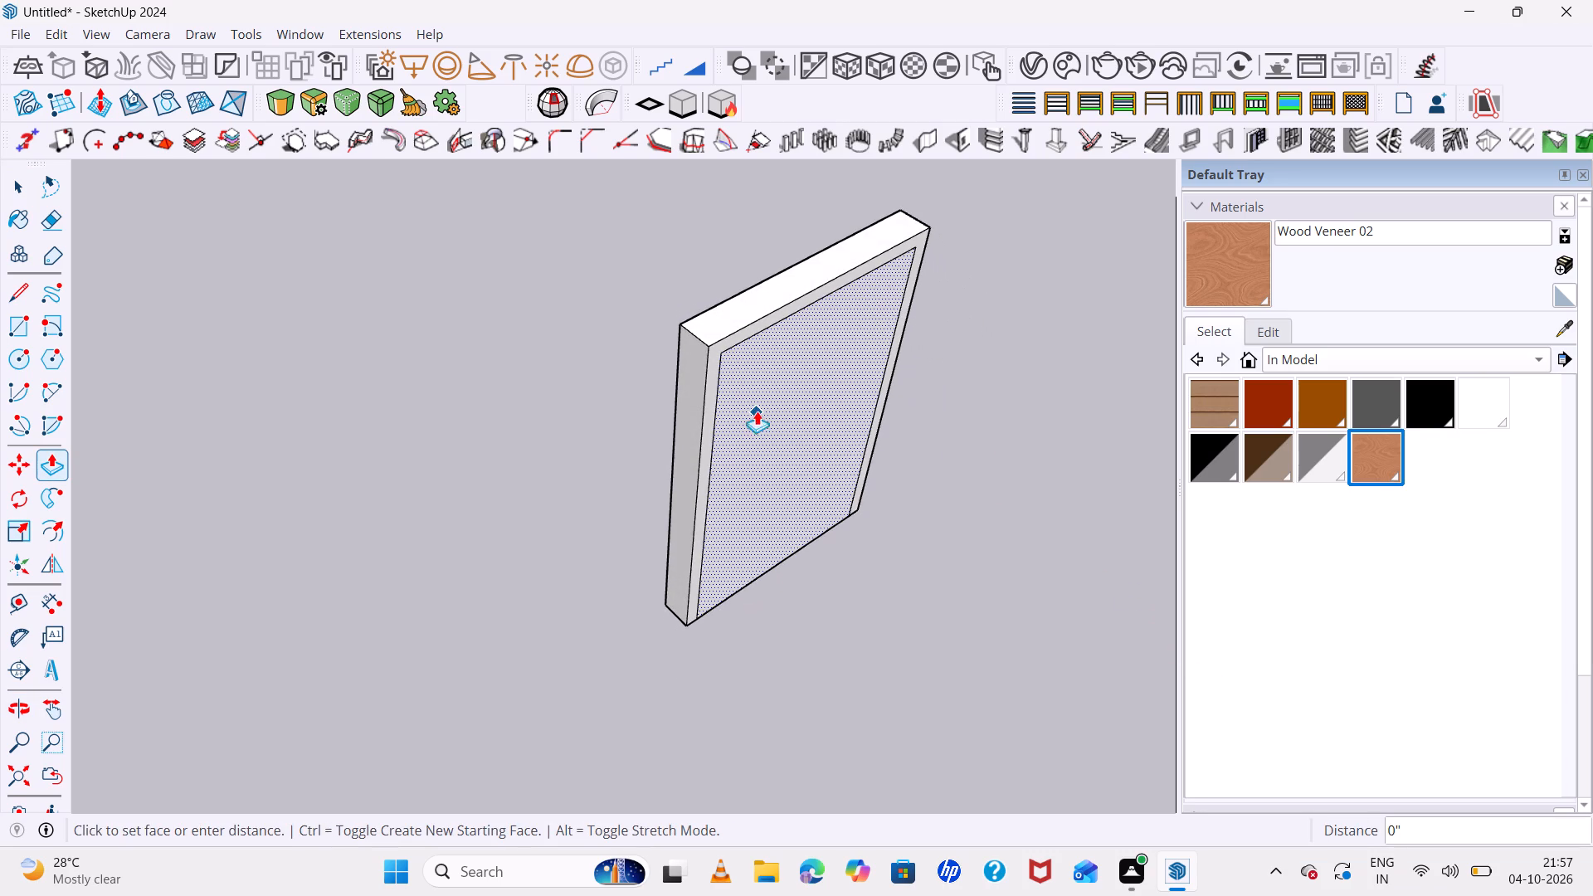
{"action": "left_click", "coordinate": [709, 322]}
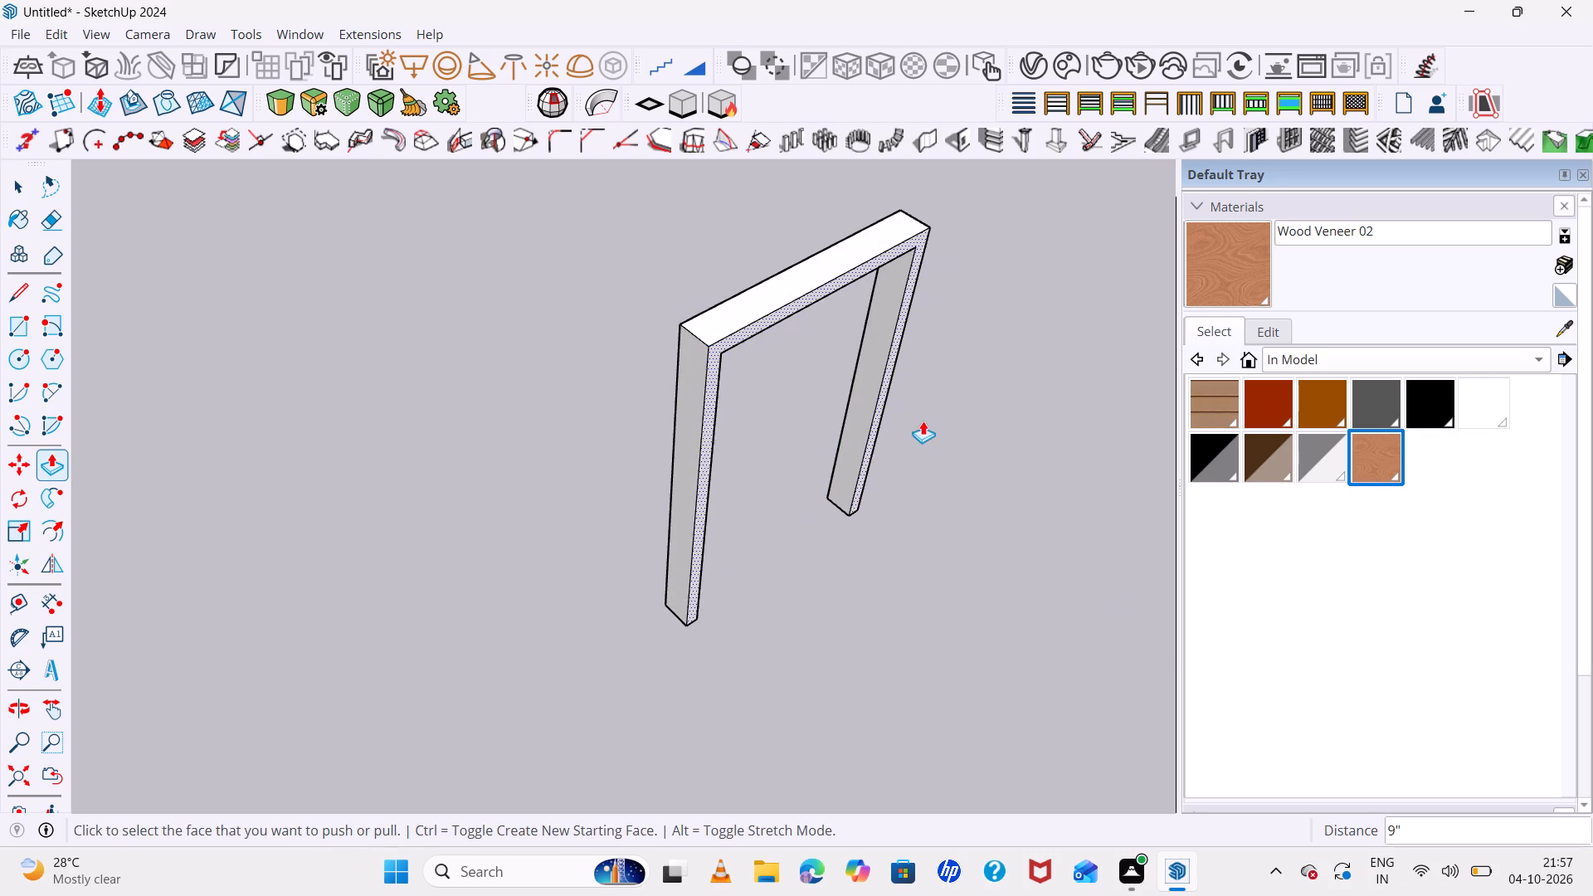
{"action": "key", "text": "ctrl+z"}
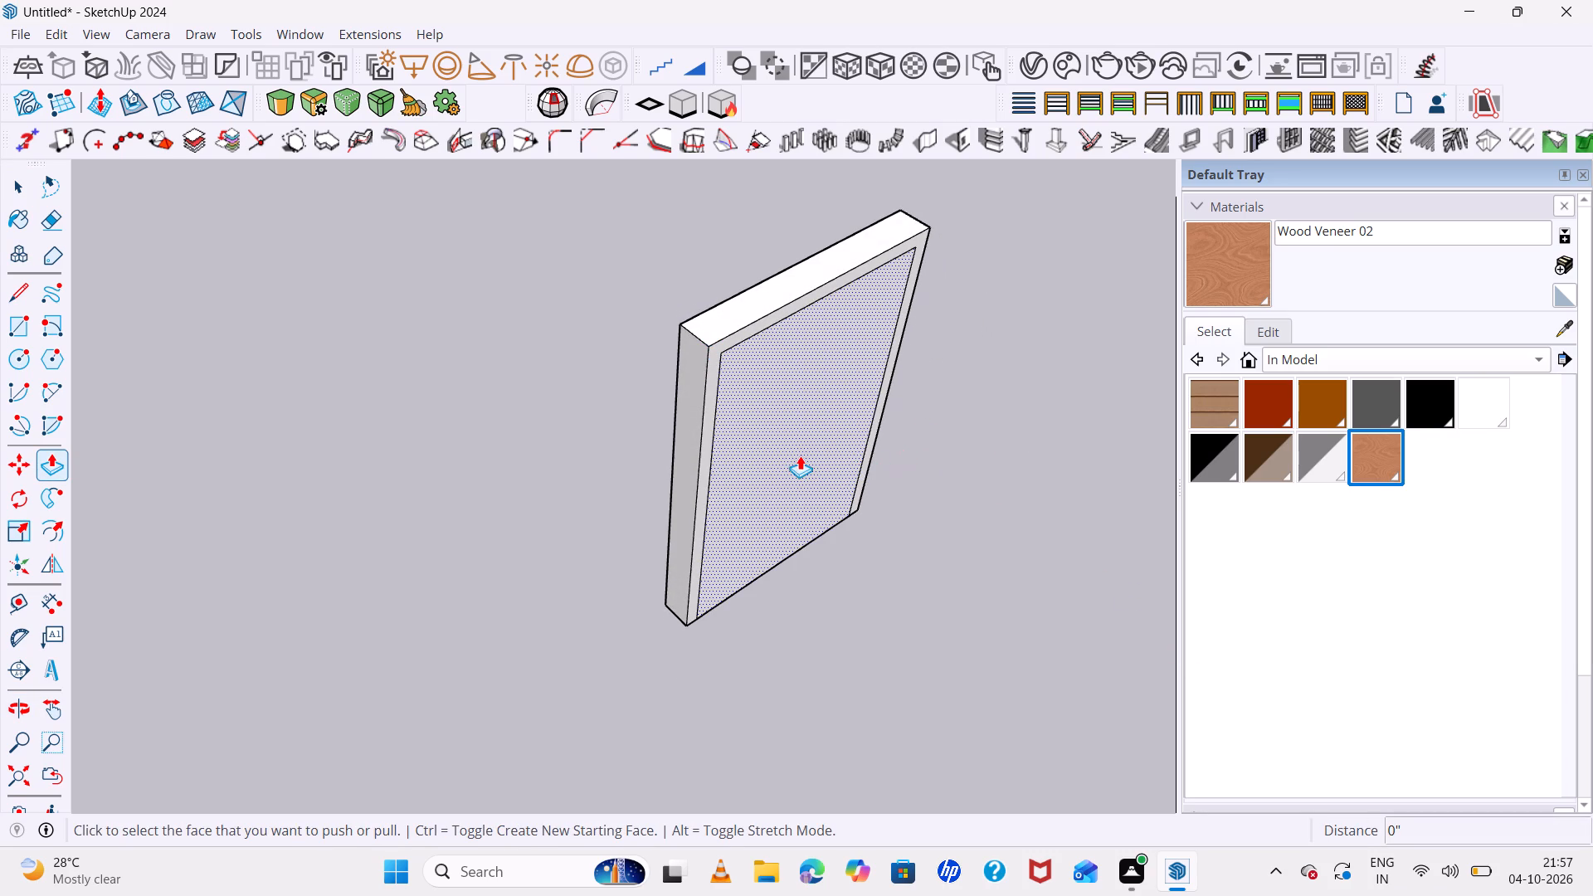
Push the inner door face 8" into the slab with Push/Pull, leaving the frame projecting around it.
{"action": "left_click", "coordinate": [800, 455]}
{"action": "left_click", "coordinate": [781, 436]}
Draw two vertical lines about 8' long down the recessed door face, one near each side of the frame.
{"action": "middle_click_drag", "start_coordinate": [999, 491], "coordinate": [977, 436]}
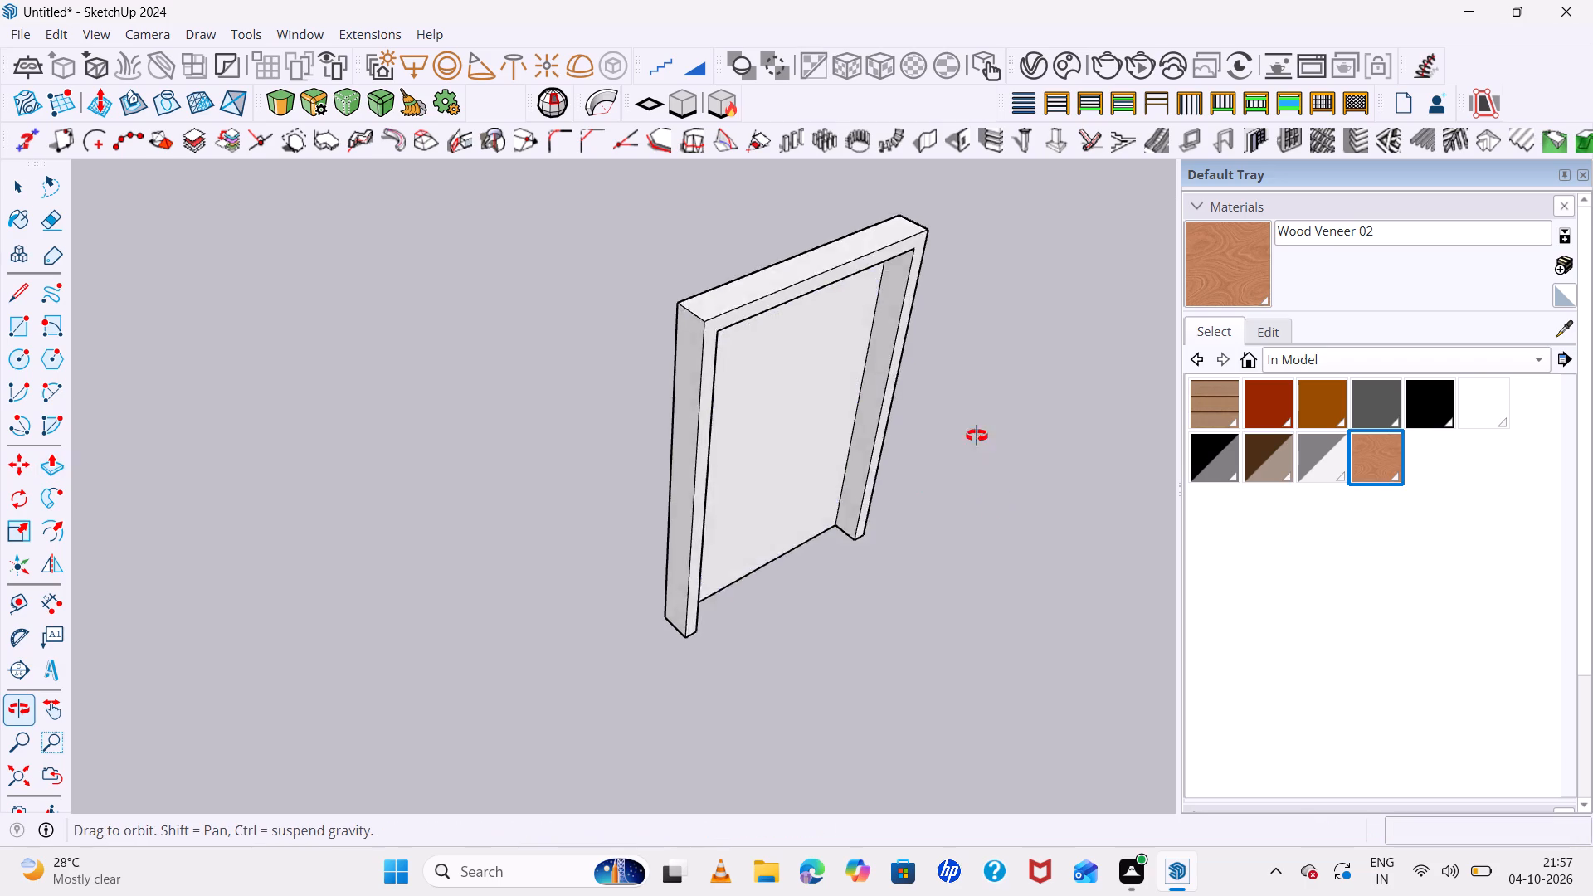
{"action": "middle_click_drag", "start_coordinate": [977, 436], "coordinate": [750, 206]}
{"action": "middle_click", "coordinate": [750, 206]}
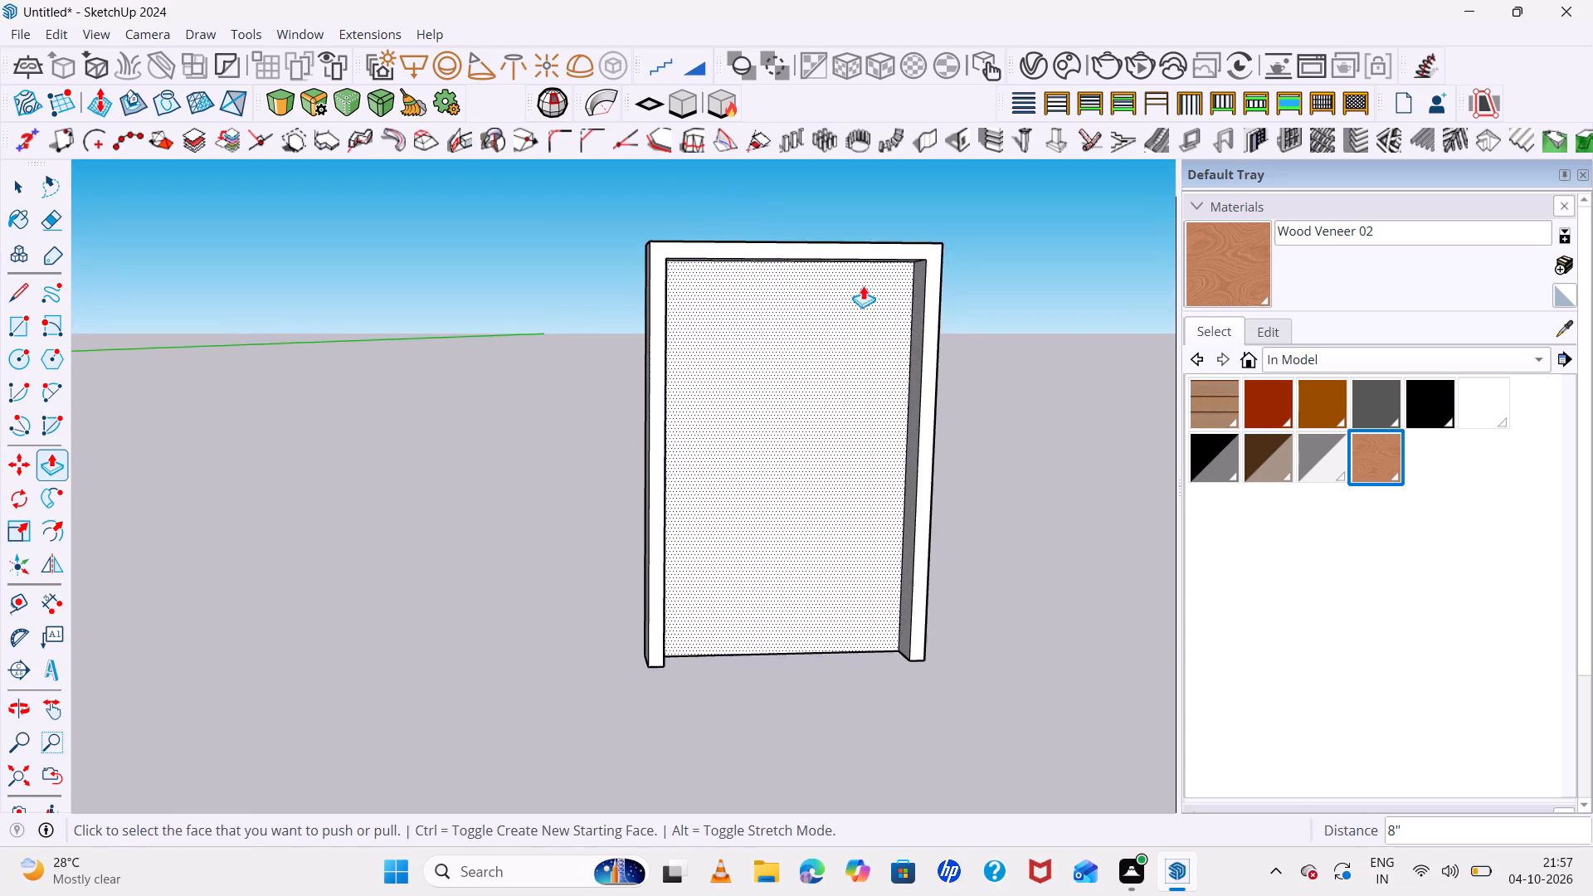
{"action": "scroll", "coordinate": [1009, 346], "scroll_direction": "up", "scroll_amount": 3}
{"action": "middle_click_drag", "start_coordinate": [1014, 345], "coordinate": [1047, 277]}
{"action": "key", "text": "space"}
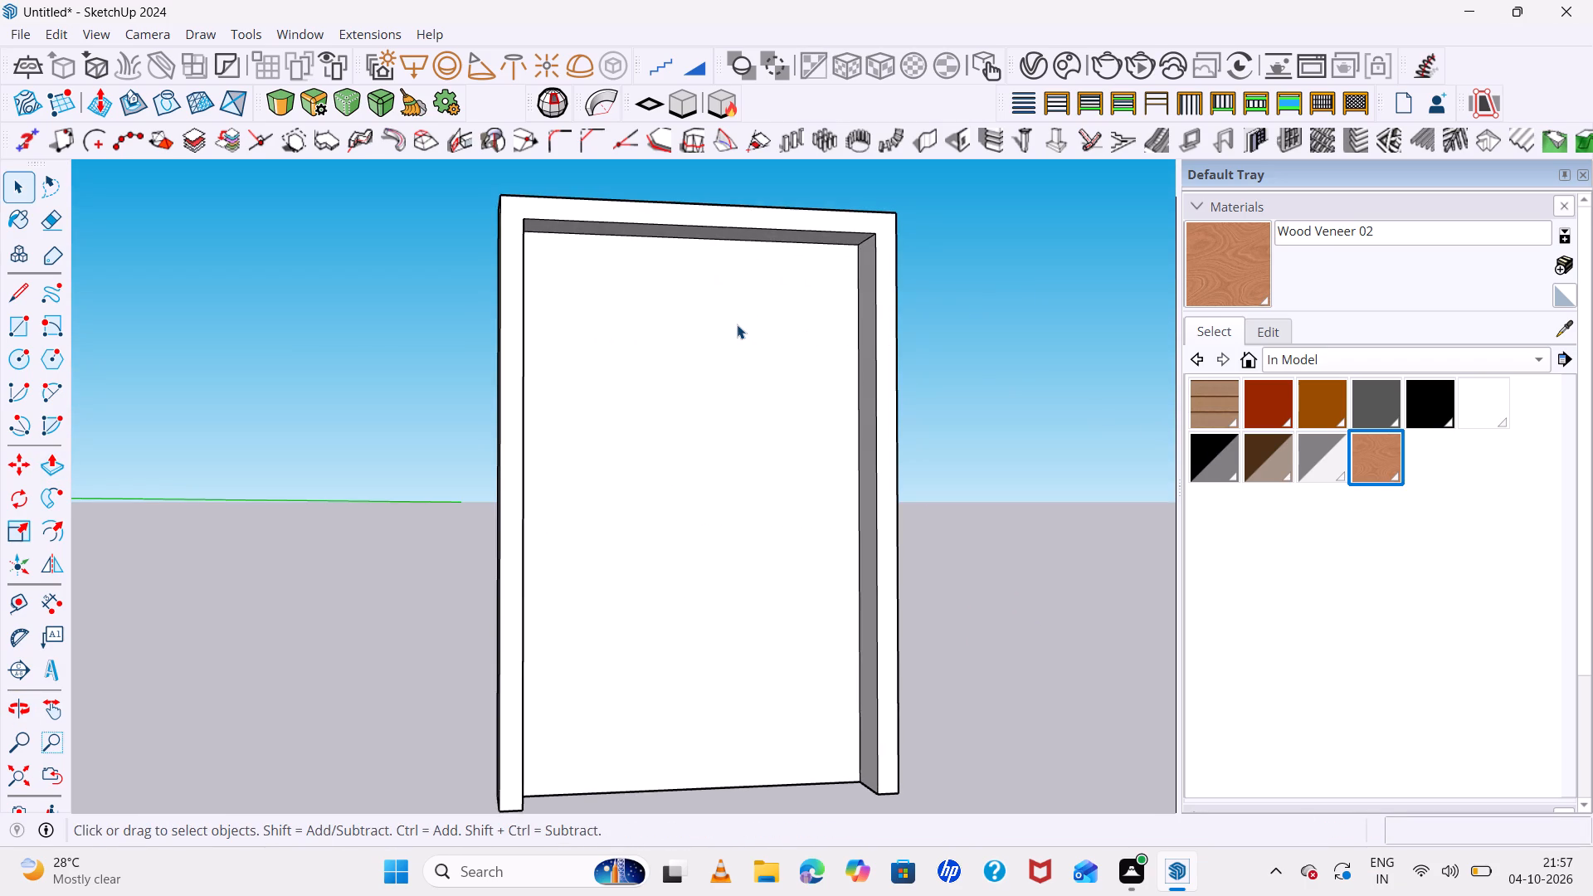
{"action": "key", "text": "l"}
{"action": "left_click", "coordinate": [596, 239]}
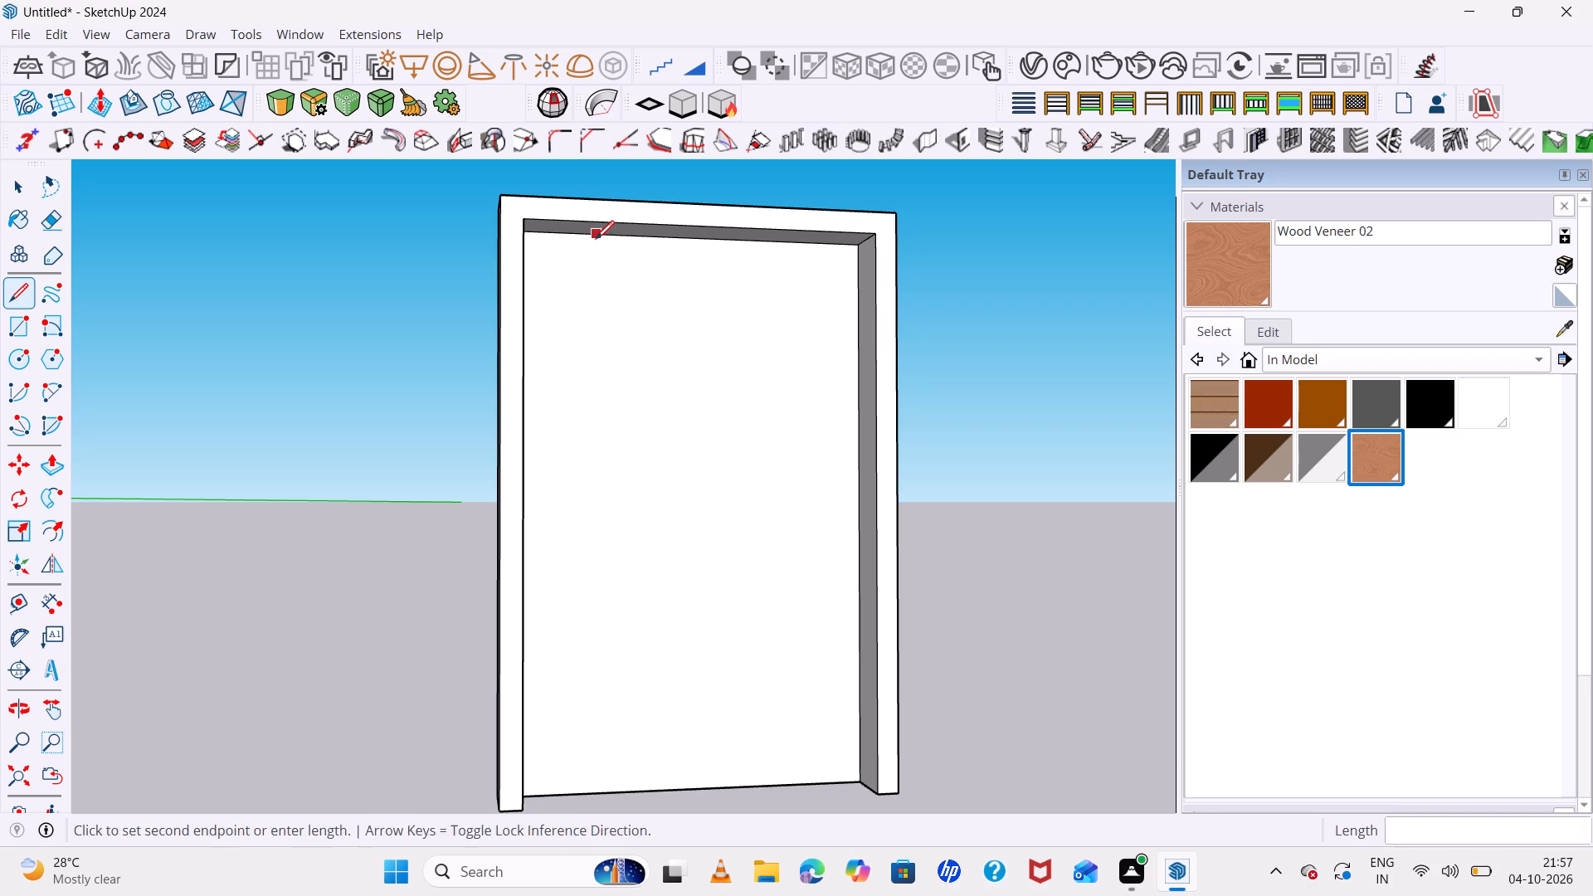
{"action": "left_click", "coordinate": [602, 791]}
{"action": "left_click", "coordinate": [809, 783]}
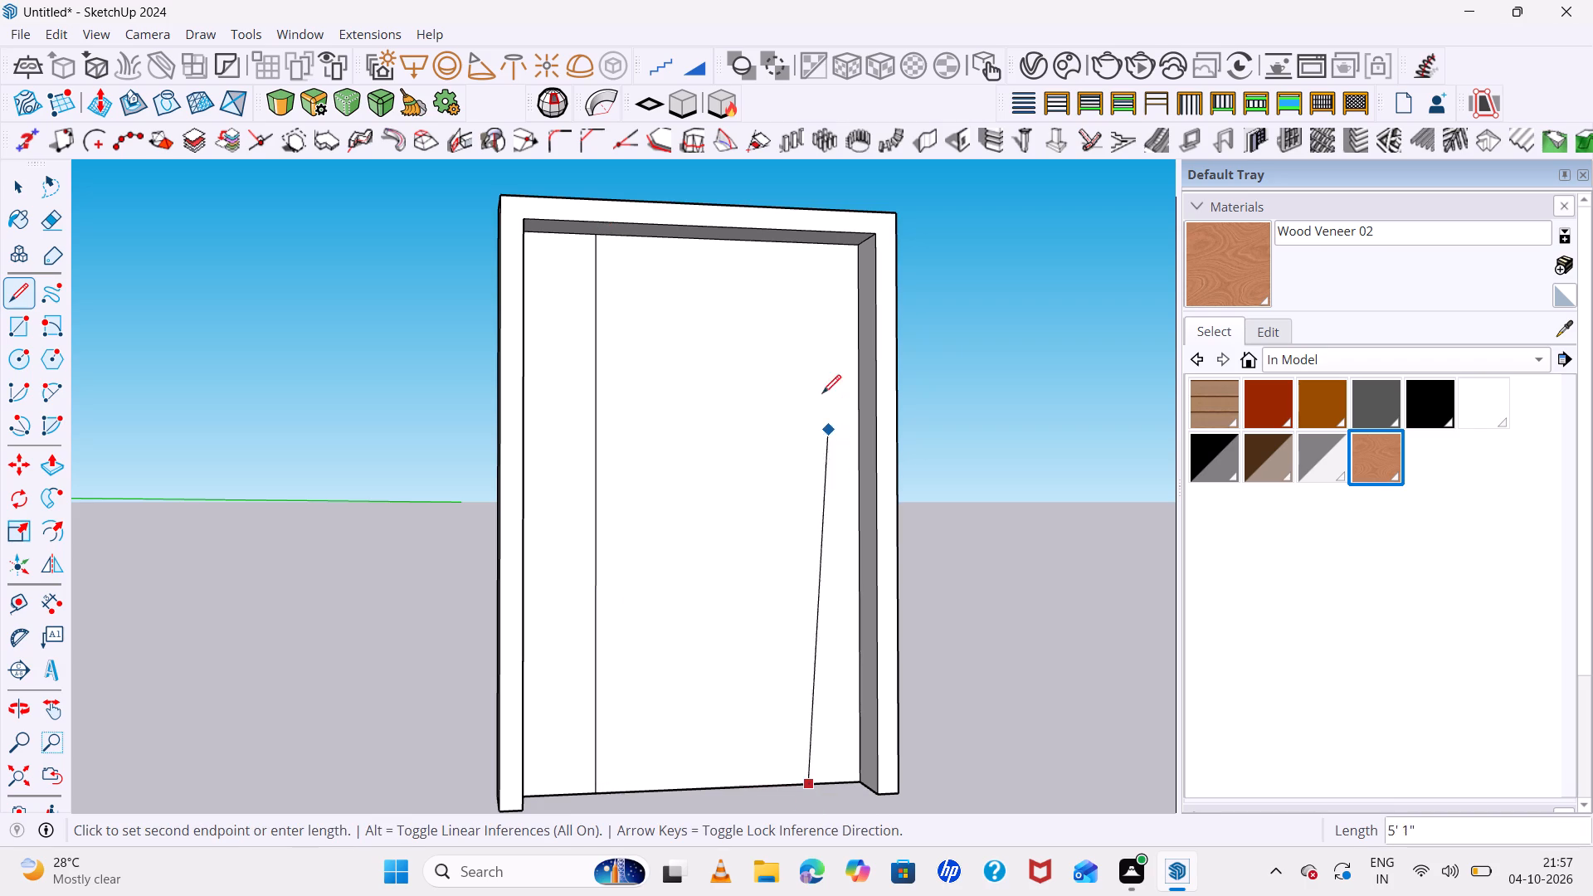
{"action": "left_click", "coordinate": [806, 245]}
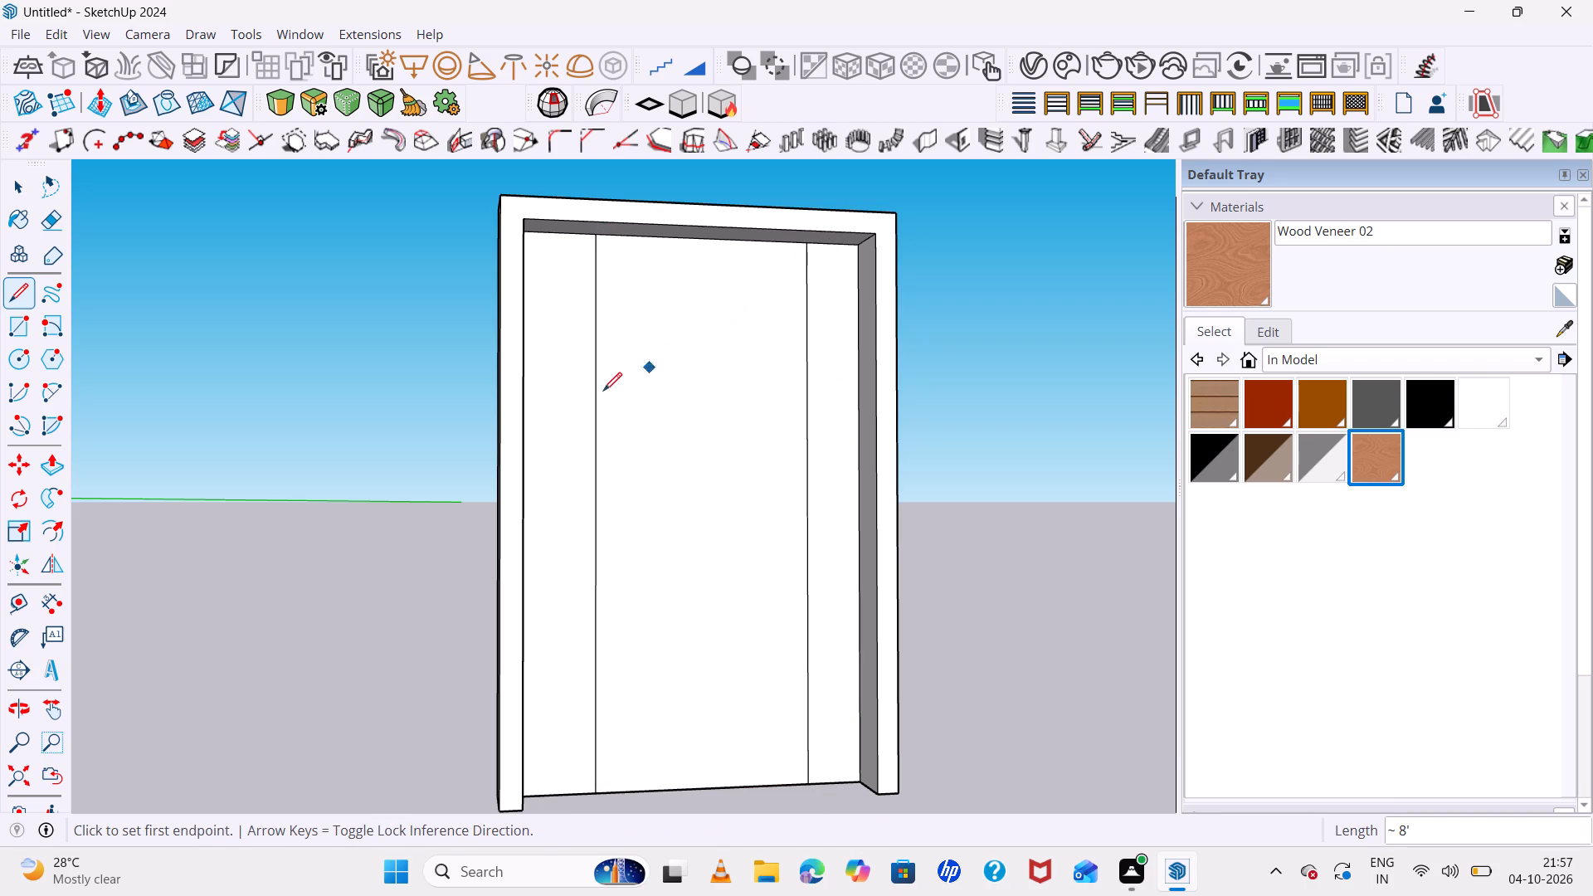
Draw three horizontal lines about 3' 2" long between the two vertical lines, dividing the door's middle strip into four panels.
{"action": "left_click", "coordinate": [598, 372]}
{"action": "left_click", "coordinate": [806, 373]}
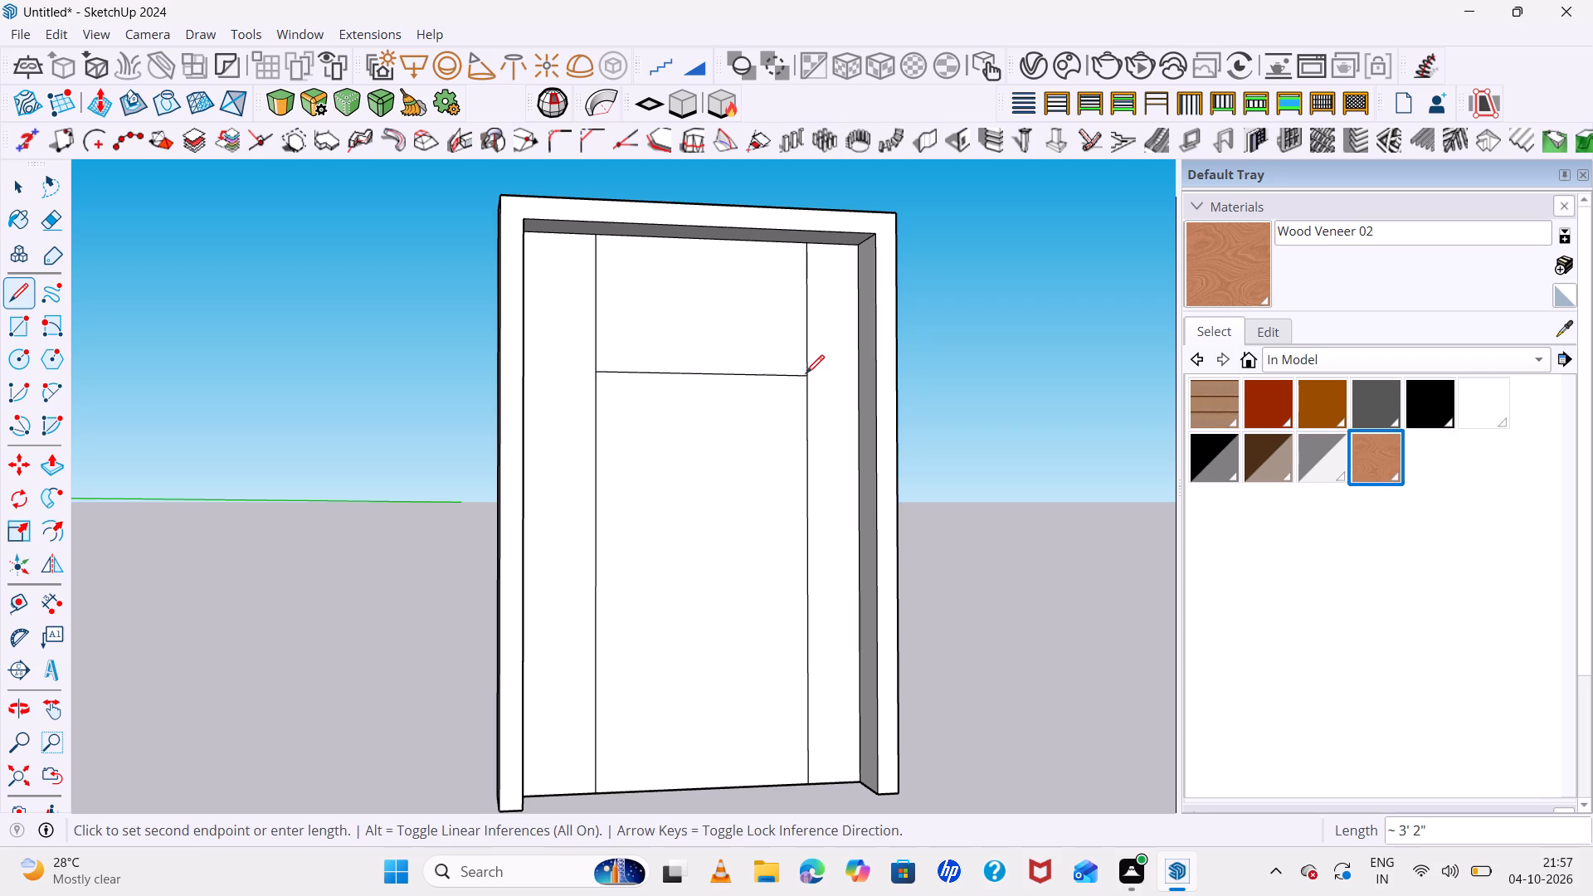
{"action": "left_click", "coordinate": [597, 535]}
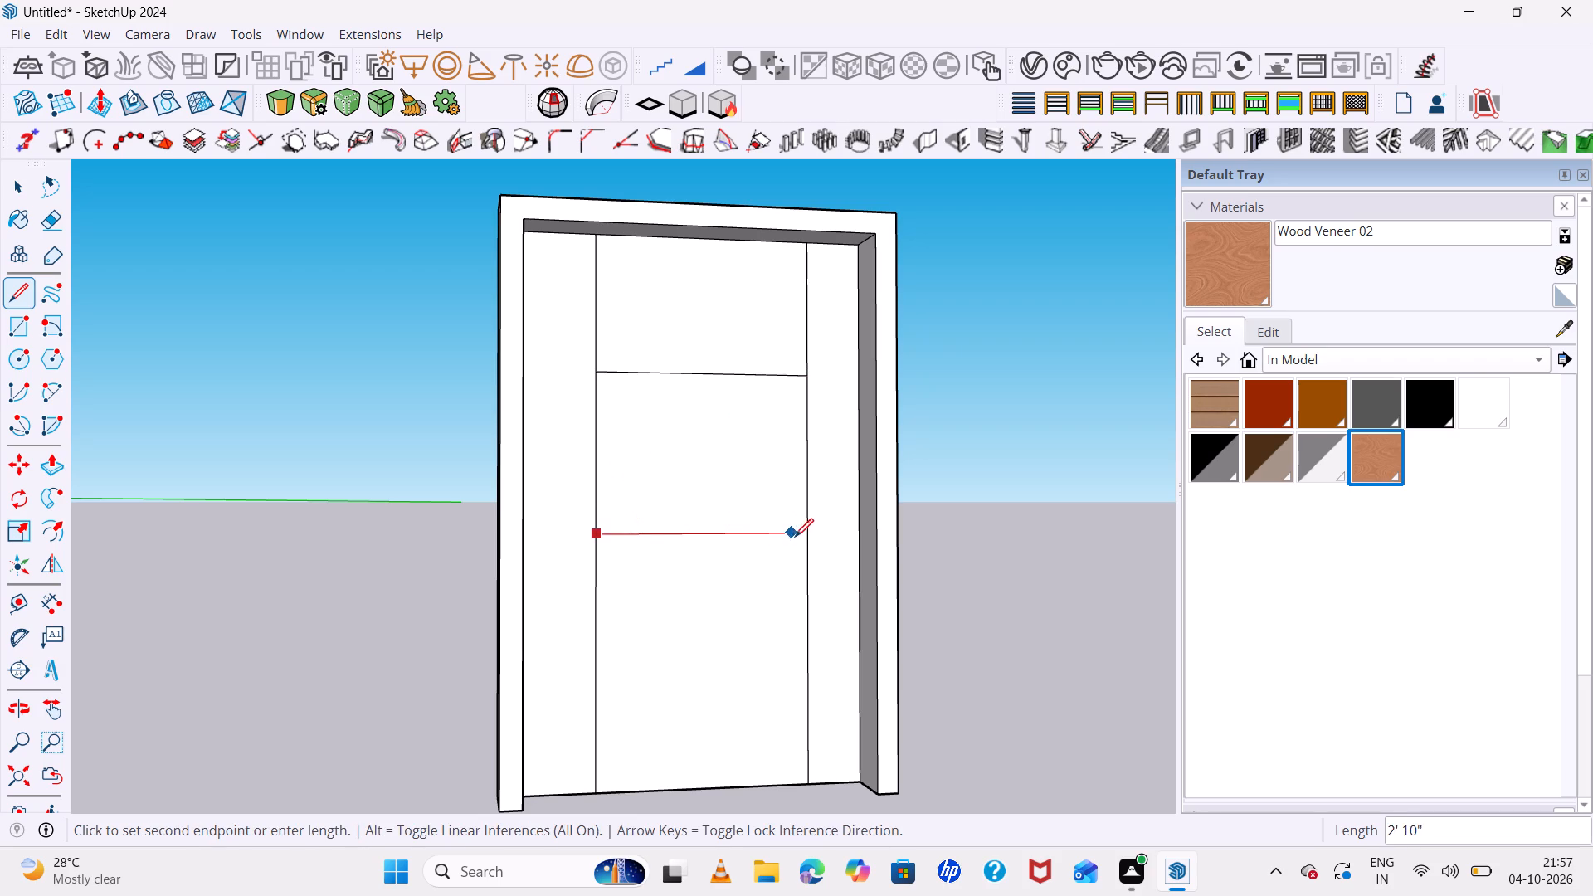
{"action": "left_click", "coordinate": [800, 539]}
{"action": "left_click", "coordinate": [592, 690]}
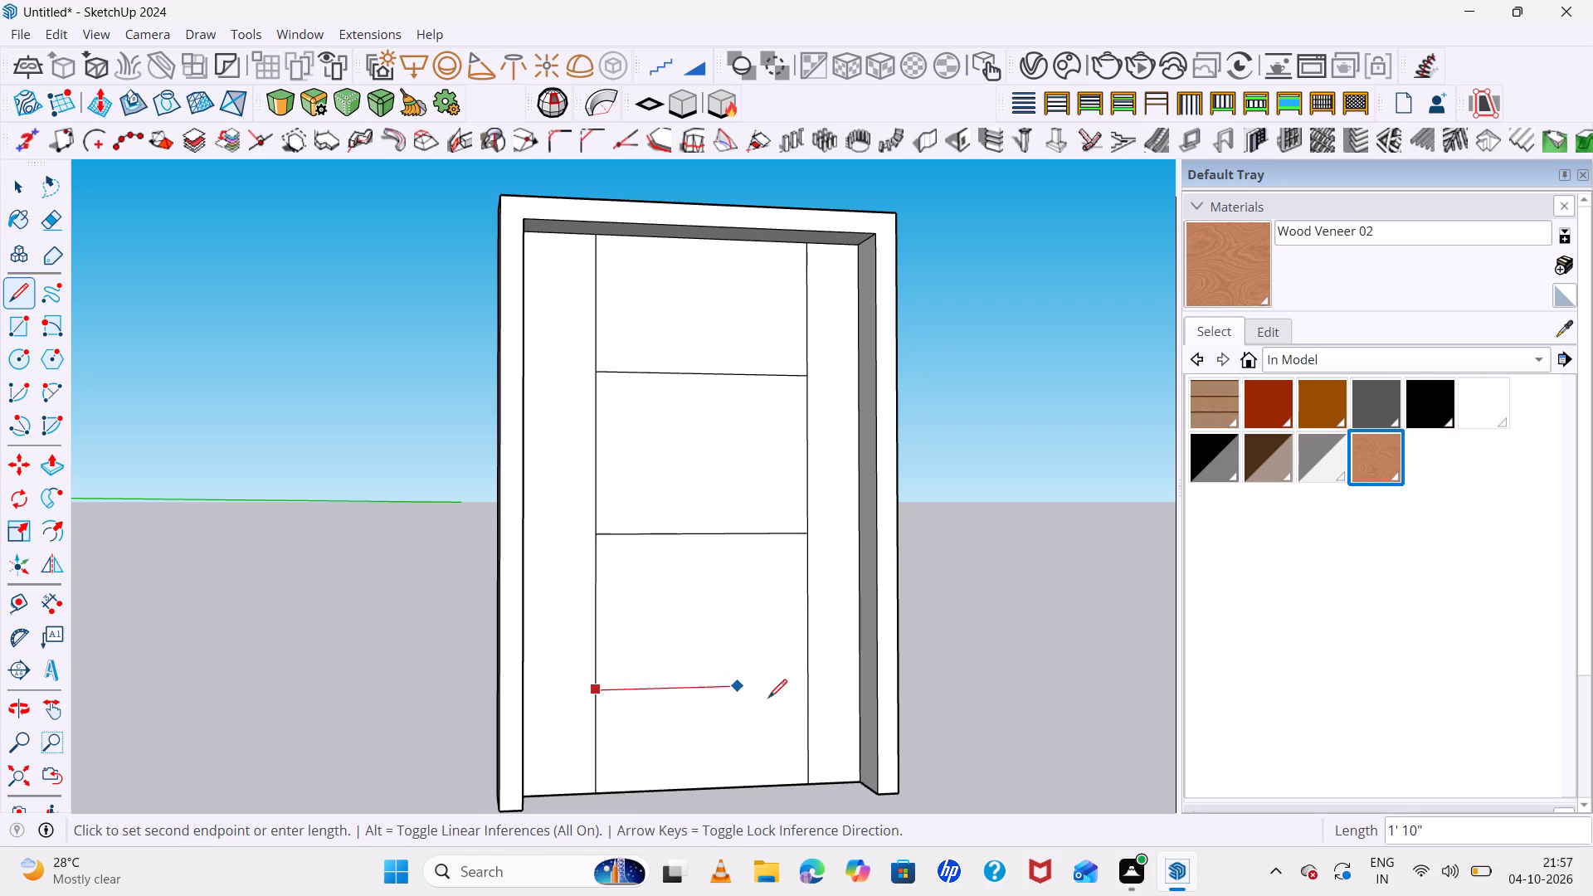
{"action": "left_click", "coordinate": [809, 689]}
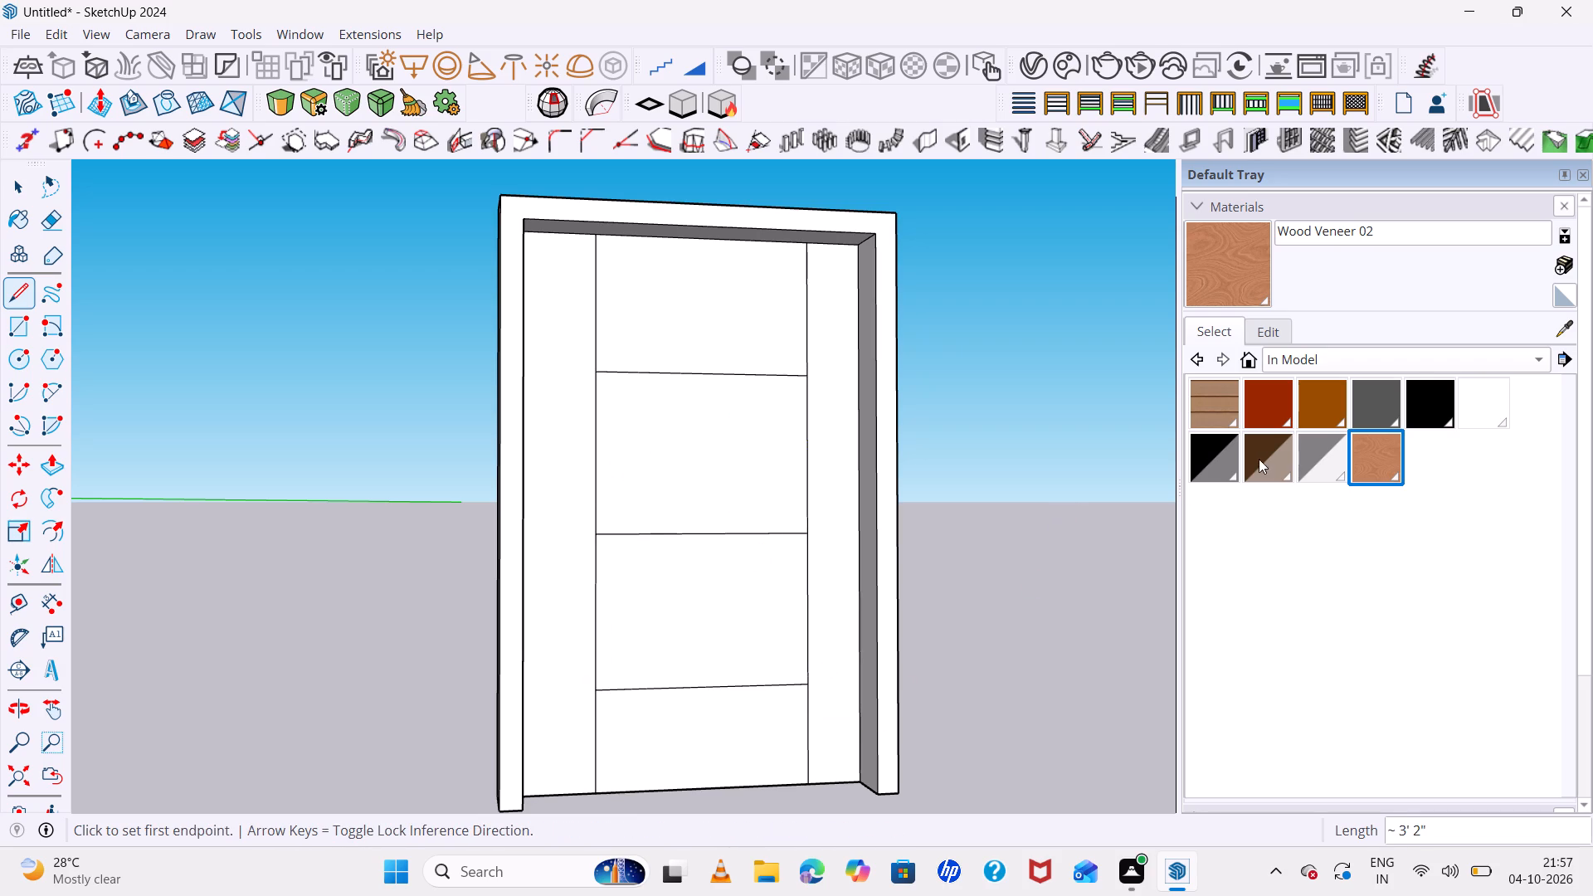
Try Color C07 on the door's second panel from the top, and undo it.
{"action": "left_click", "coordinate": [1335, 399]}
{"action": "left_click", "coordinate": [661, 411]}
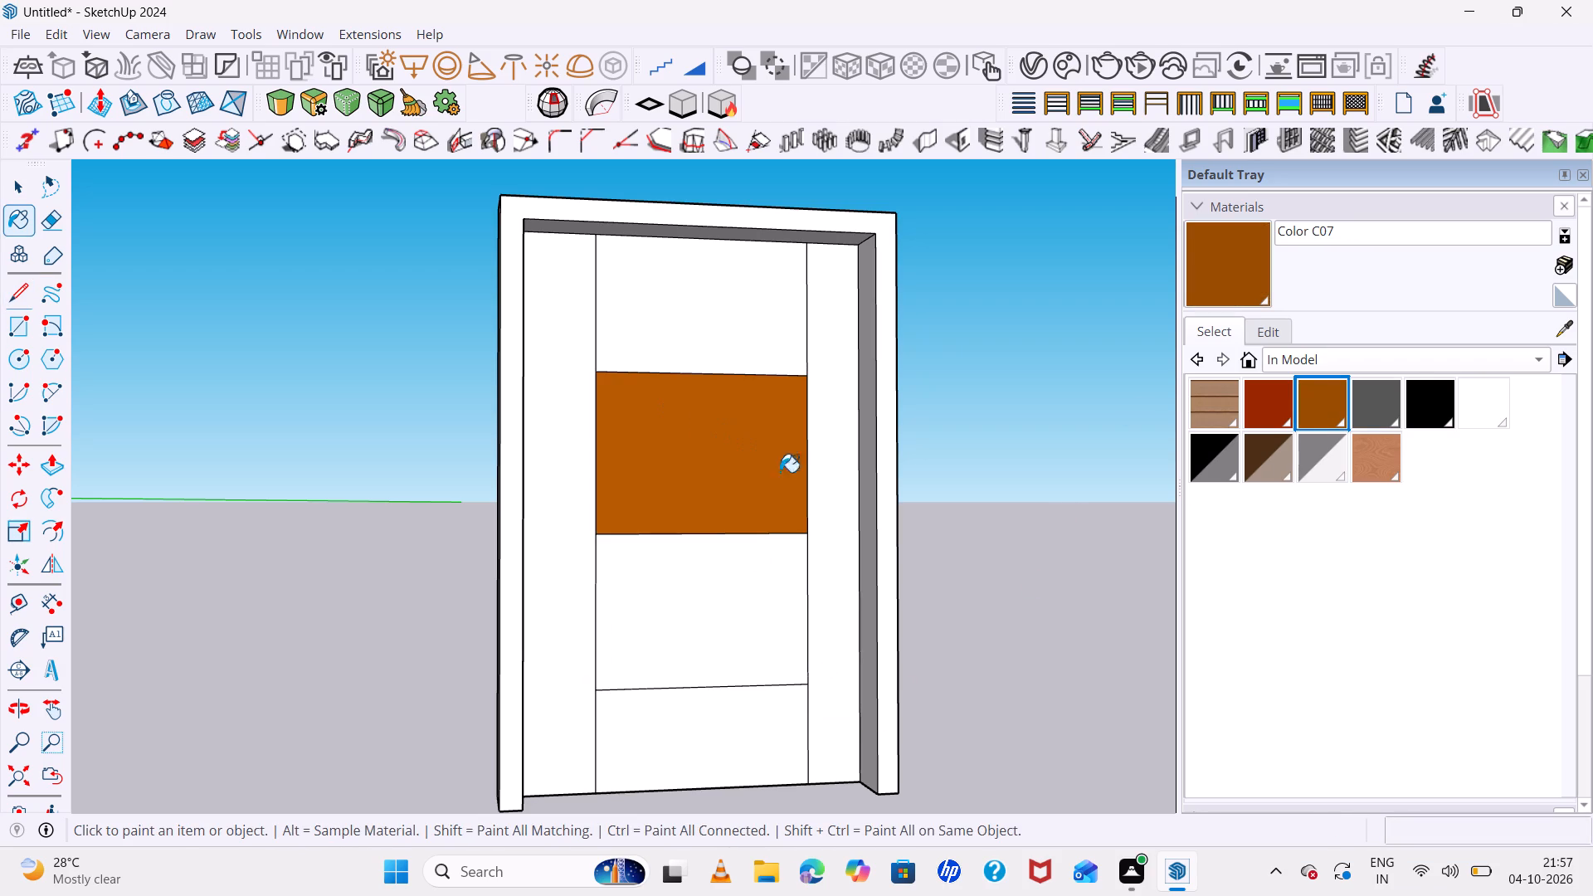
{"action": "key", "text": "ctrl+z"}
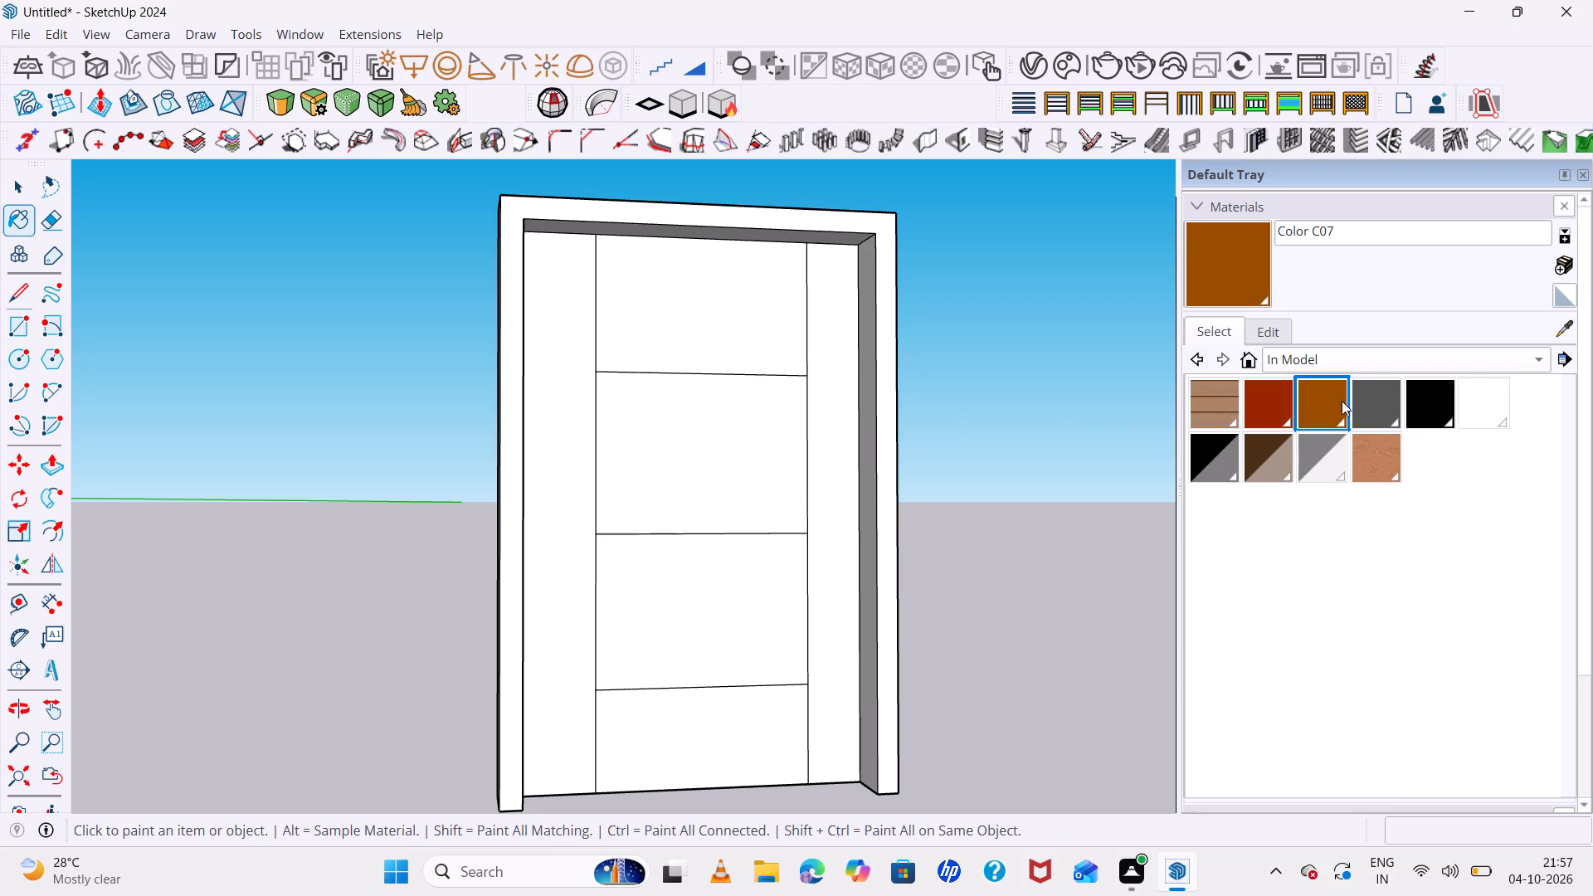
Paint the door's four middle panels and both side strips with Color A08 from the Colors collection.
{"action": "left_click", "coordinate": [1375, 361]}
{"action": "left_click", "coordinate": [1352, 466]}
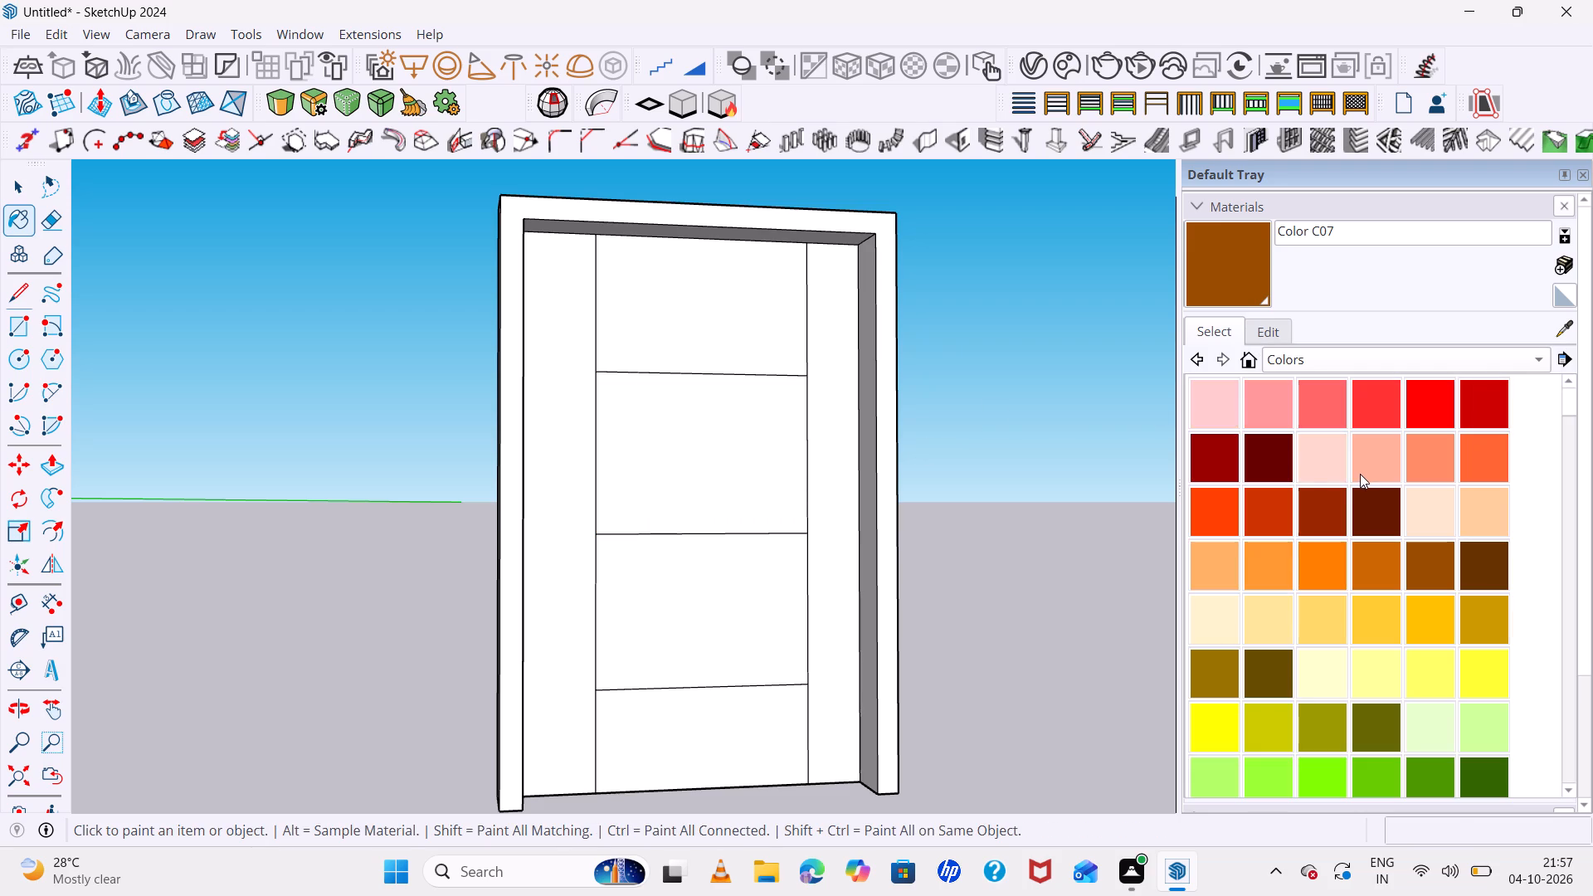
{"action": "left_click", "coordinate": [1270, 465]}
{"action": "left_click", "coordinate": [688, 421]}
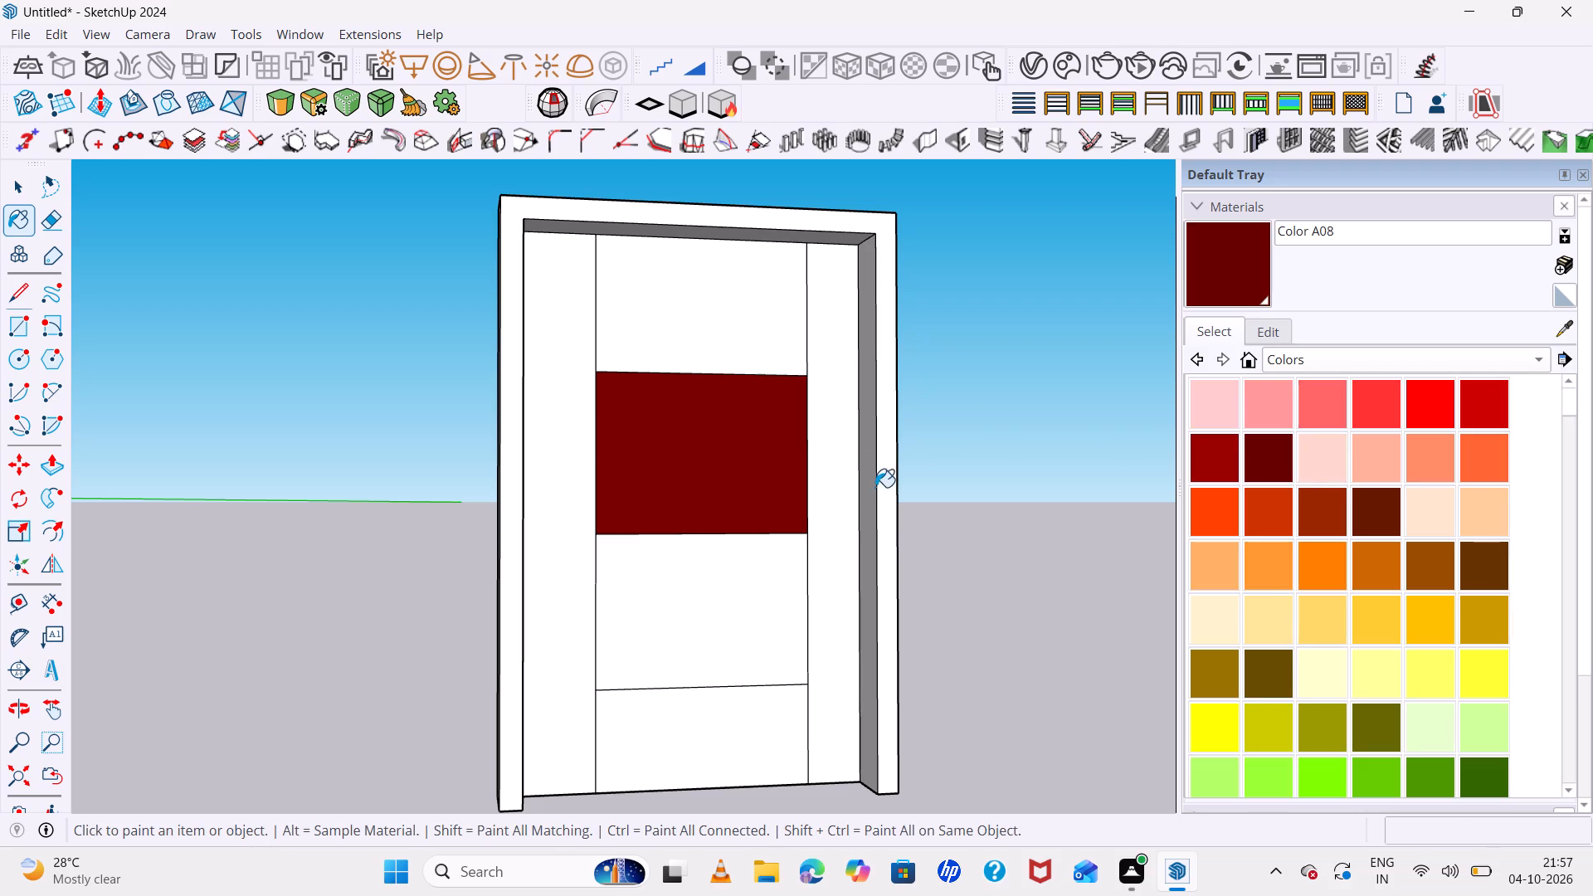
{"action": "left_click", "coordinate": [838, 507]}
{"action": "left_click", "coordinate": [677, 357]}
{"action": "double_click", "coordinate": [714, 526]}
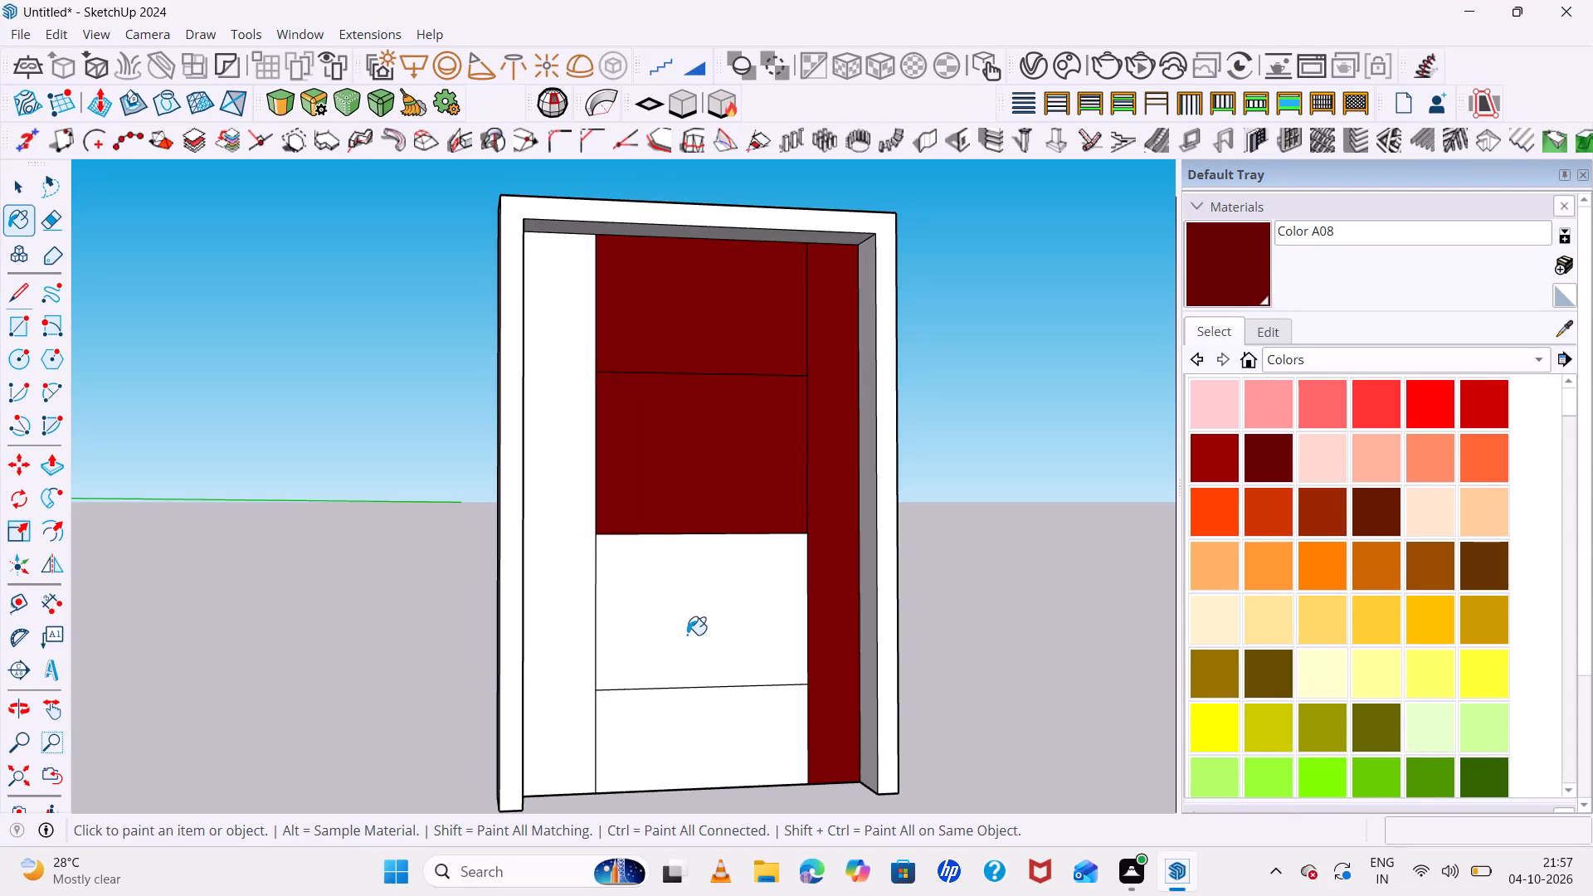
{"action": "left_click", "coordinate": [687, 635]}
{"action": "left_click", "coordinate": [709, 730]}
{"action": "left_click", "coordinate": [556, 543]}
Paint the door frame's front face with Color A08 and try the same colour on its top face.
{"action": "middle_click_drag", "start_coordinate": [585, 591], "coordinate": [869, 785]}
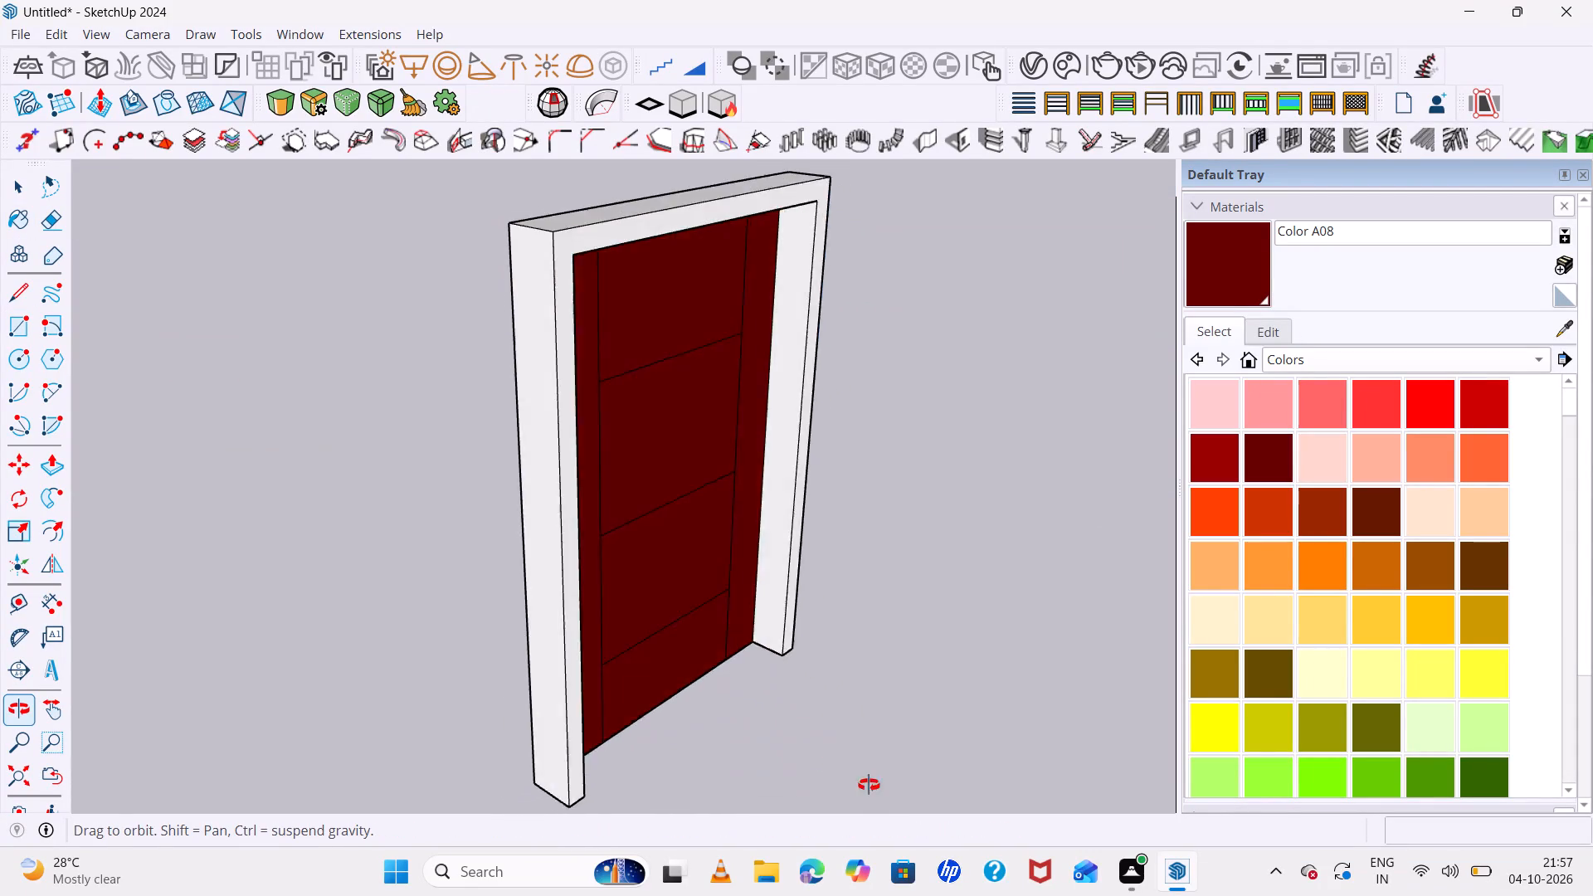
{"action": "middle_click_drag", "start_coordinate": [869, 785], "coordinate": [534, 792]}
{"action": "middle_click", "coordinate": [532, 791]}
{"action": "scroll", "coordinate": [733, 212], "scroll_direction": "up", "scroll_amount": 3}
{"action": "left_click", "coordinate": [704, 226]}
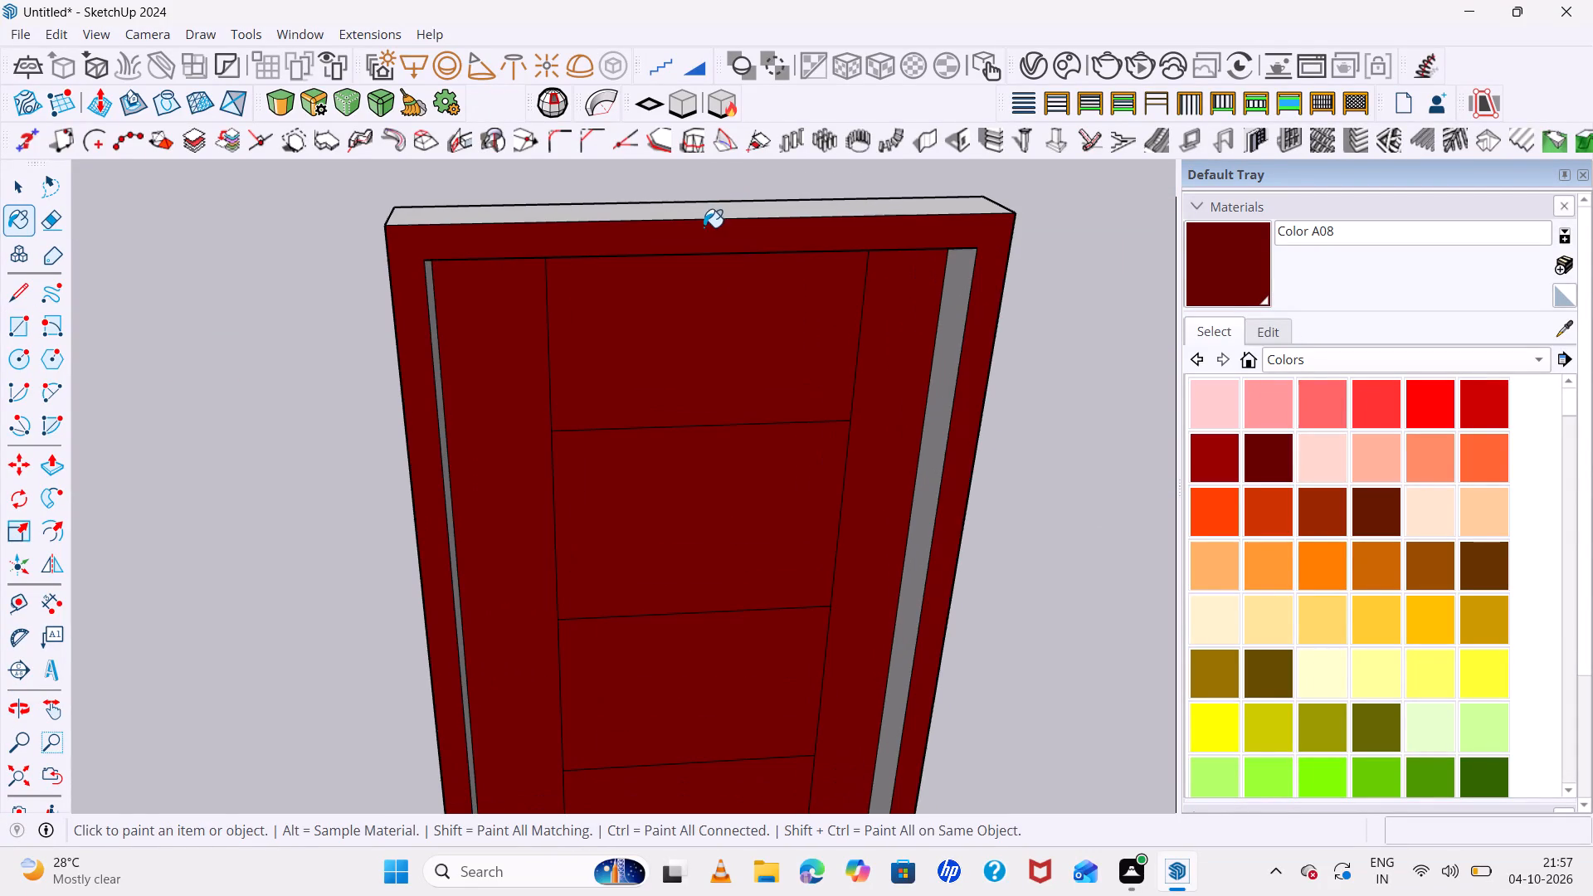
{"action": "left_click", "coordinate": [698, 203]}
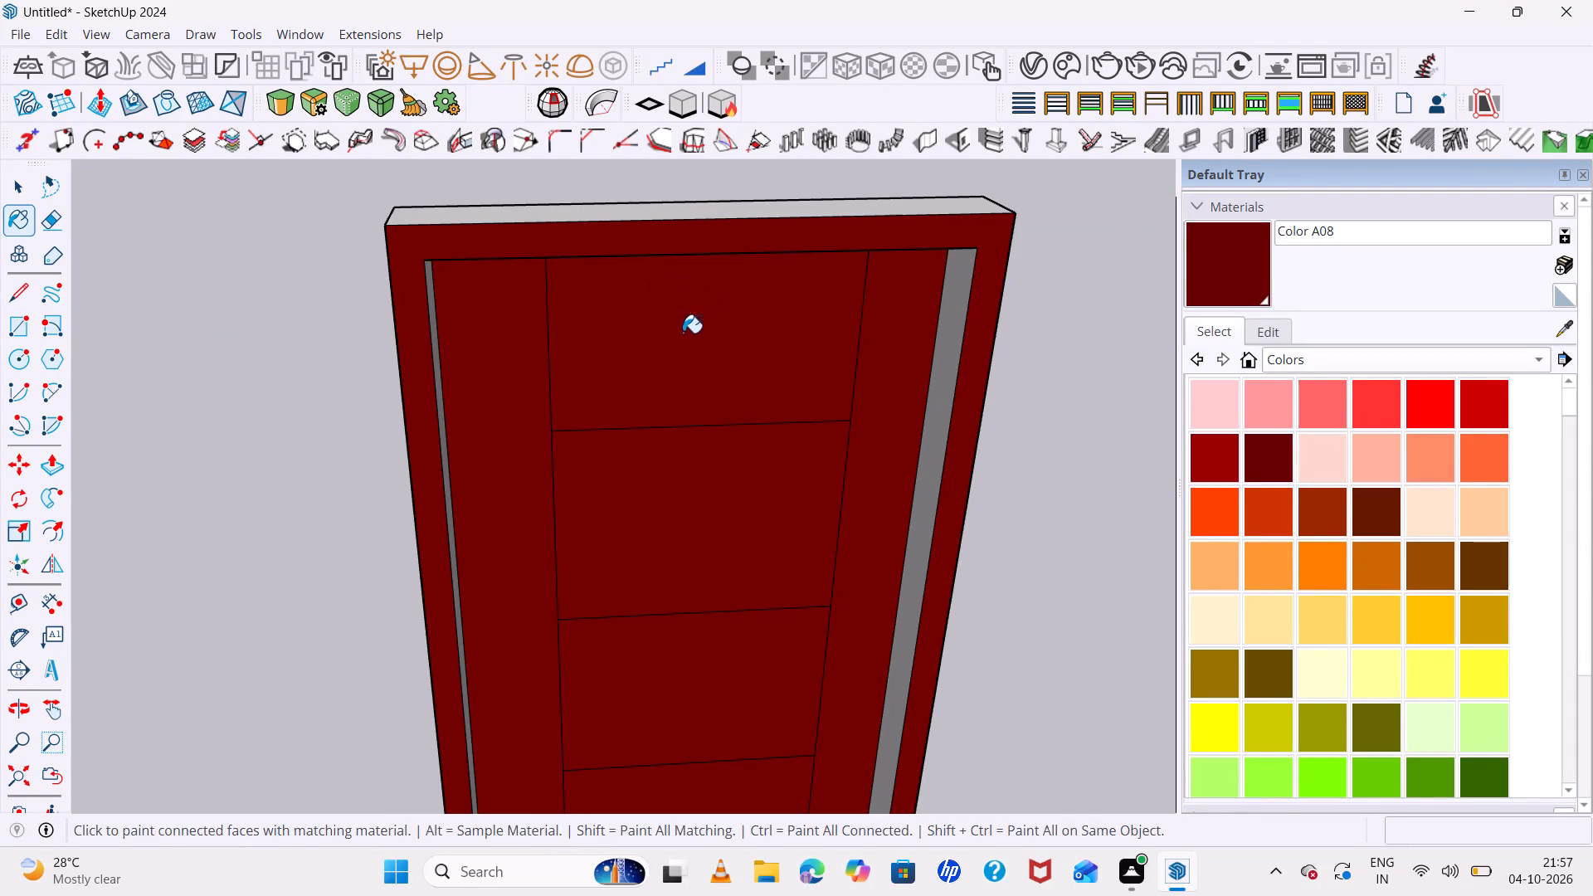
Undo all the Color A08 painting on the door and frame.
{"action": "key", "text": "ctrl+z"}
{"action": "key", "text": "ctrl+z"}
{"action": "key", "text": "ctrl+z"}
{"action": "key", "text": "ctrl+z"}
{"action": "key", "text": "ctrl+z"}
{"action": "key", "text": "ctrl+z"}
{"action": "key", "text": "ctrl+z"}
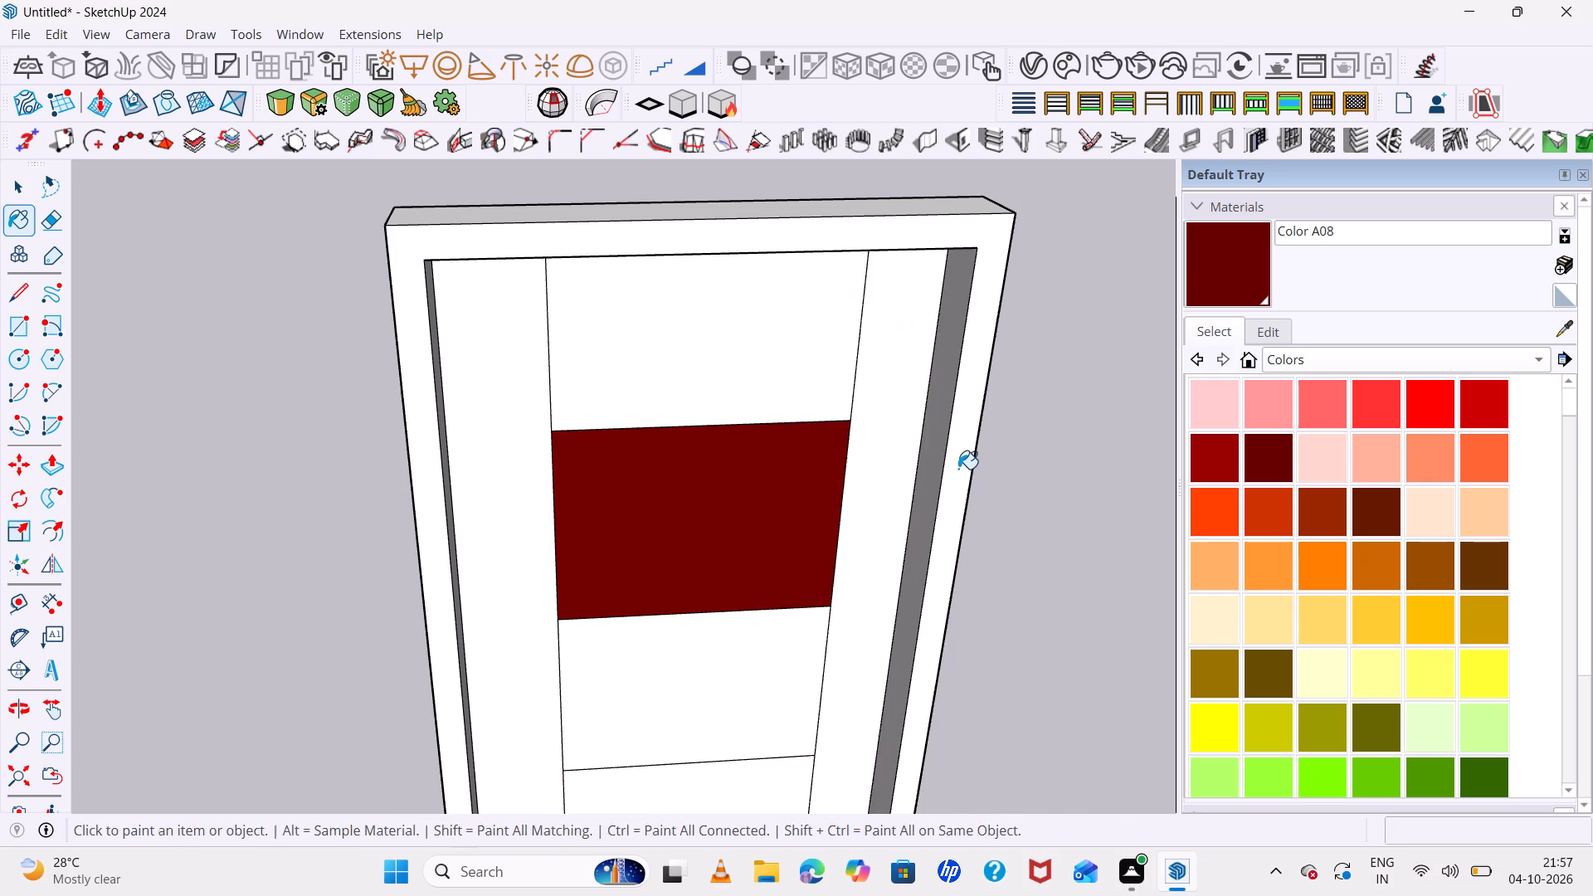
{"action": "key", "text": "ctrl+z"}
Paint all connected faces of the door and frame with Wood Veneer 01 from the Wood collection.
{"action": "left_click", "coordinate": [1390, 366]}
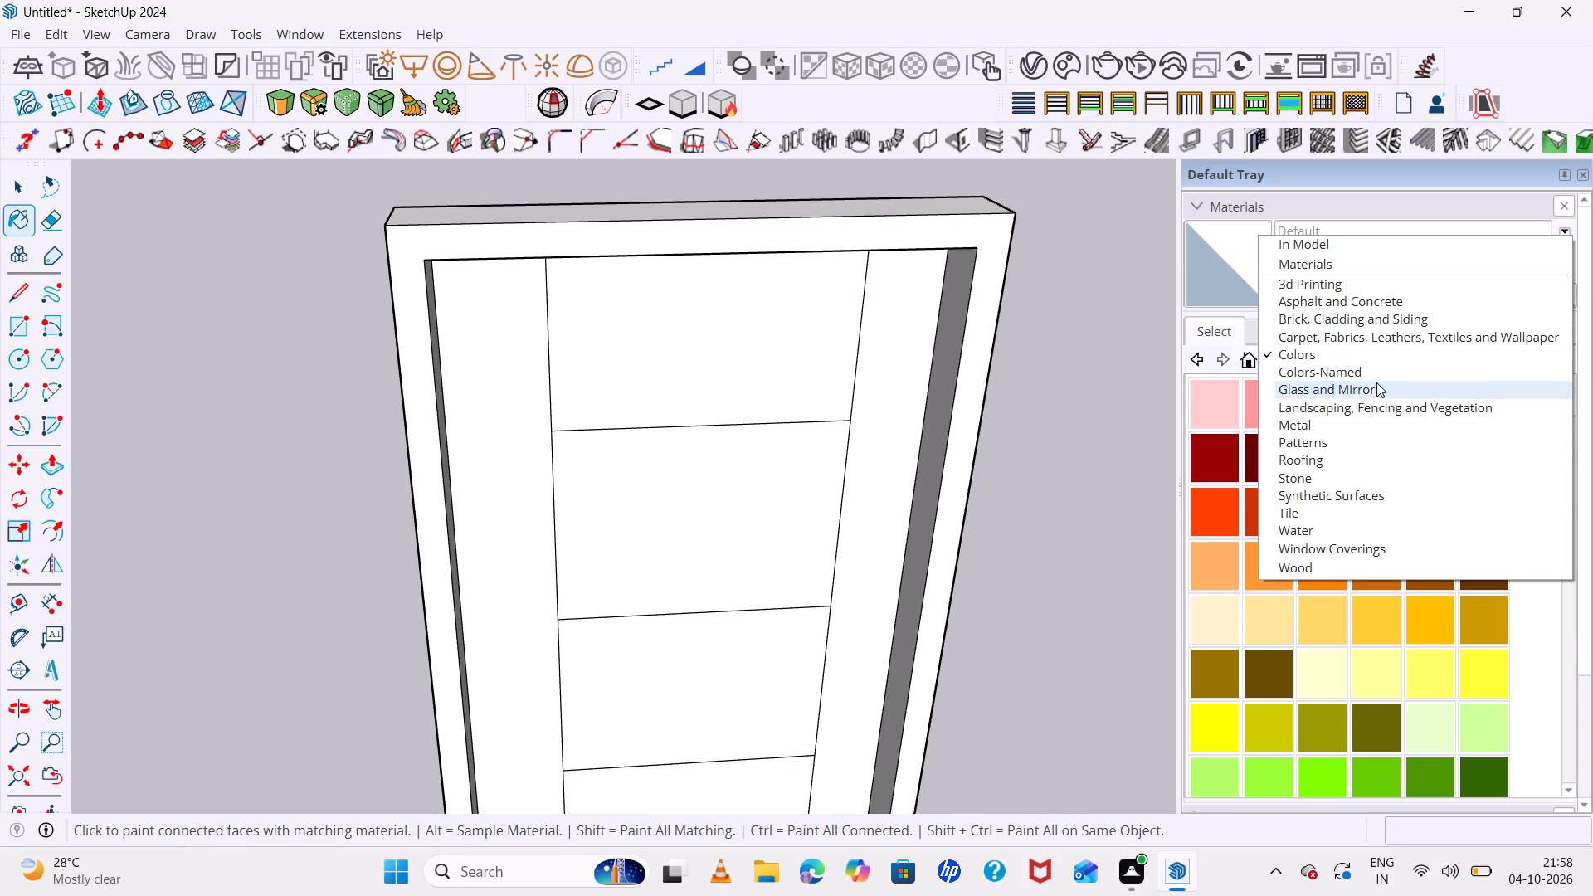
{"action": "left_click", "coordinate": [1352, 563]}
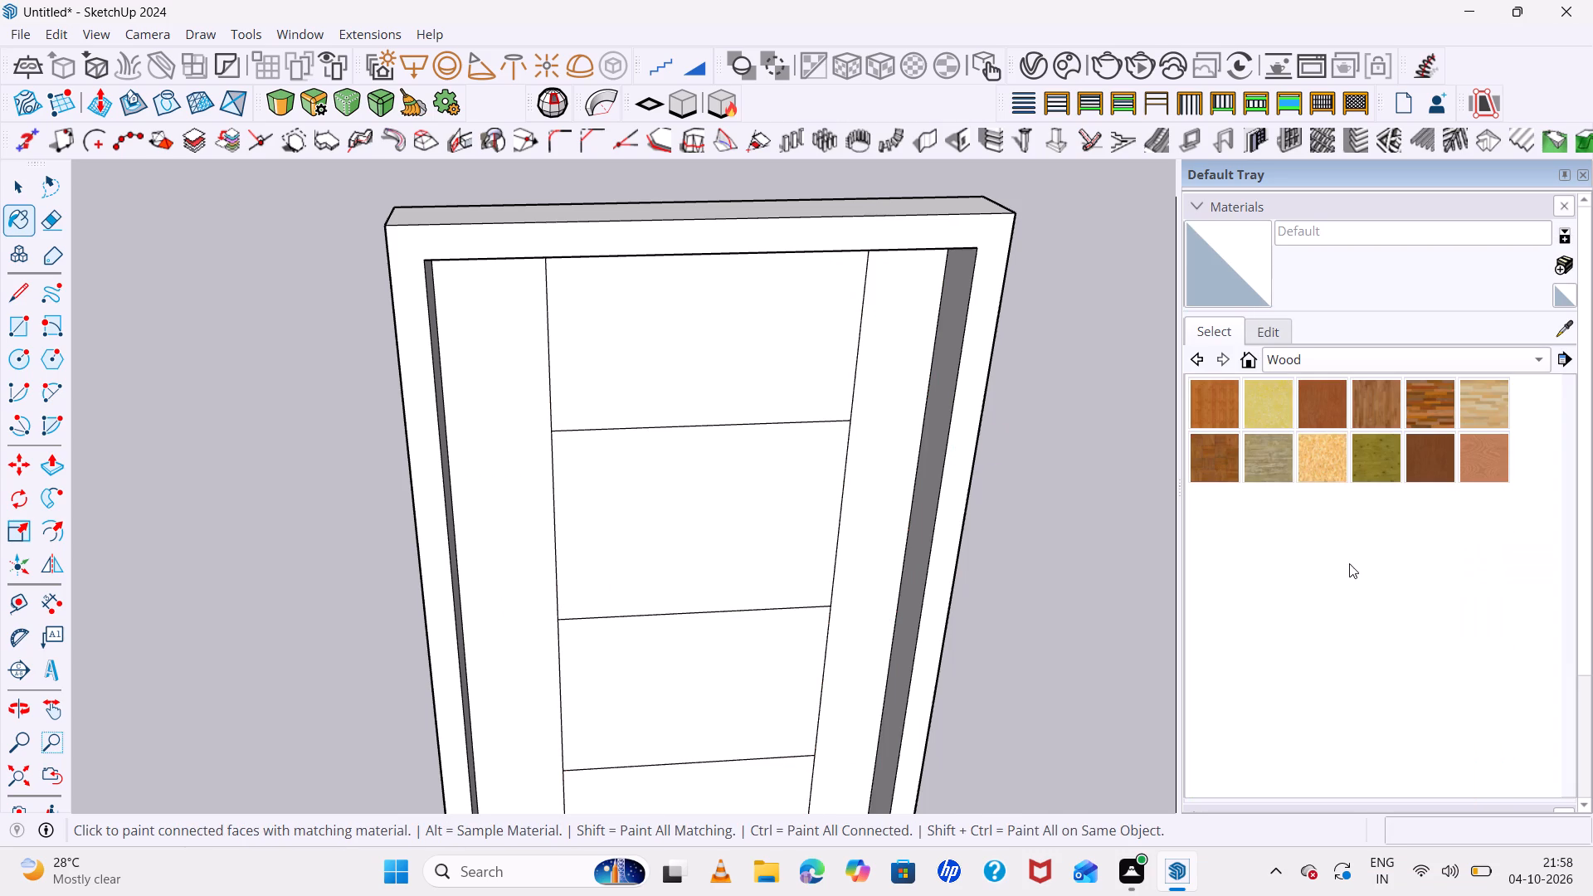
{"action": "left_click", "coordinate": [1427, 447]}
{"action": "left_click", "coordinate": [870, 221]}
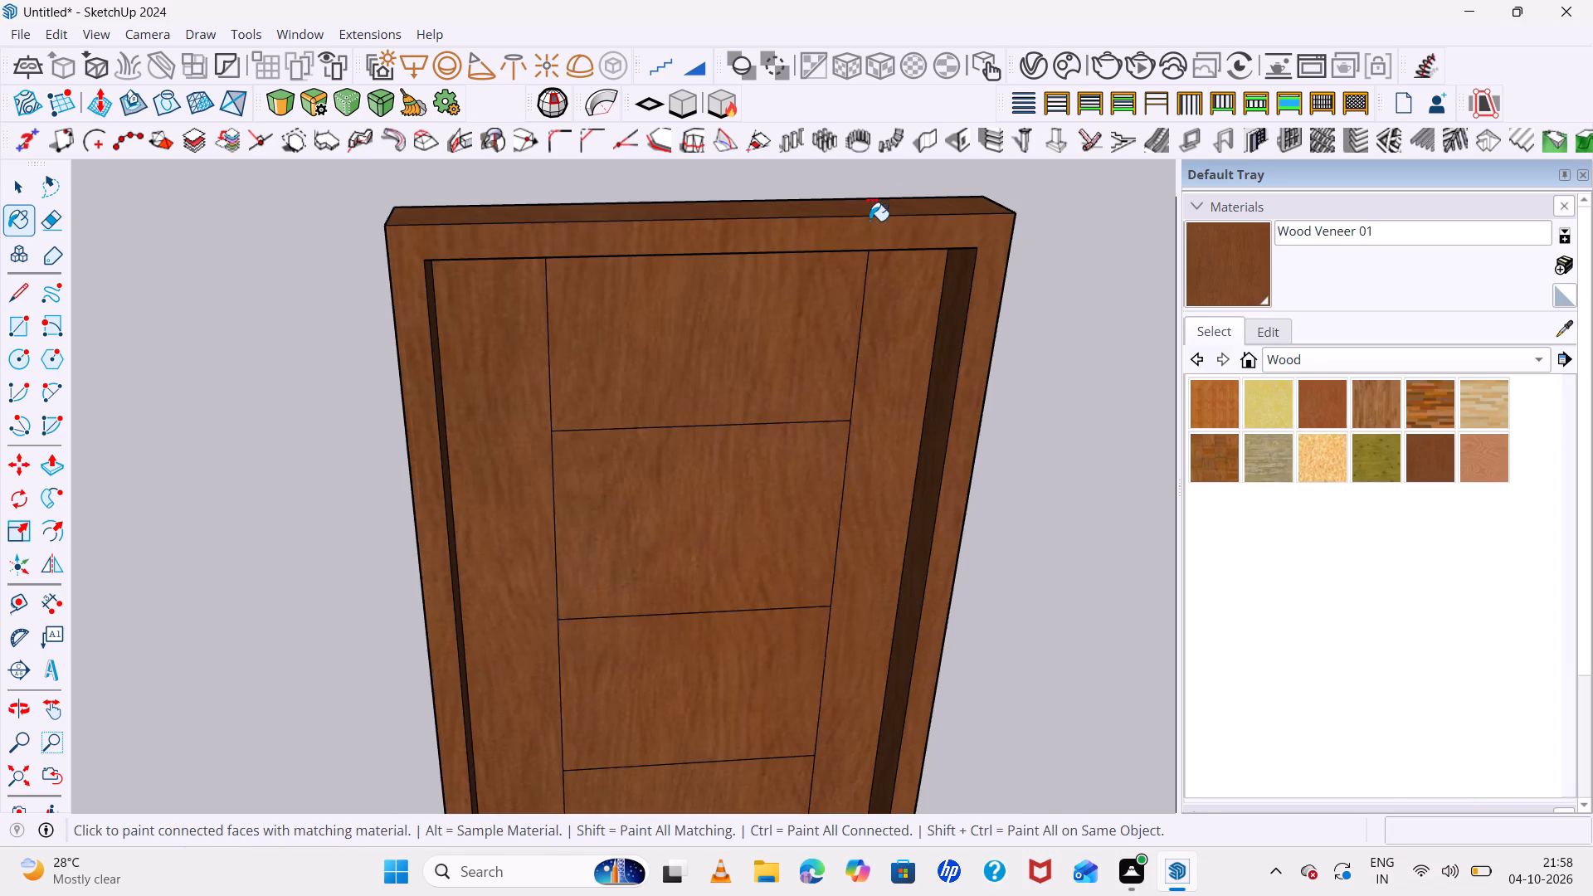
{"action": "scroll", "coordinate": [811, 304], "scroll_direction": "down", "scroll_amount": 12}
{"action": "middle_click_drag", "start_coordinate": [874, 340], "coordinate": [664, 231]}
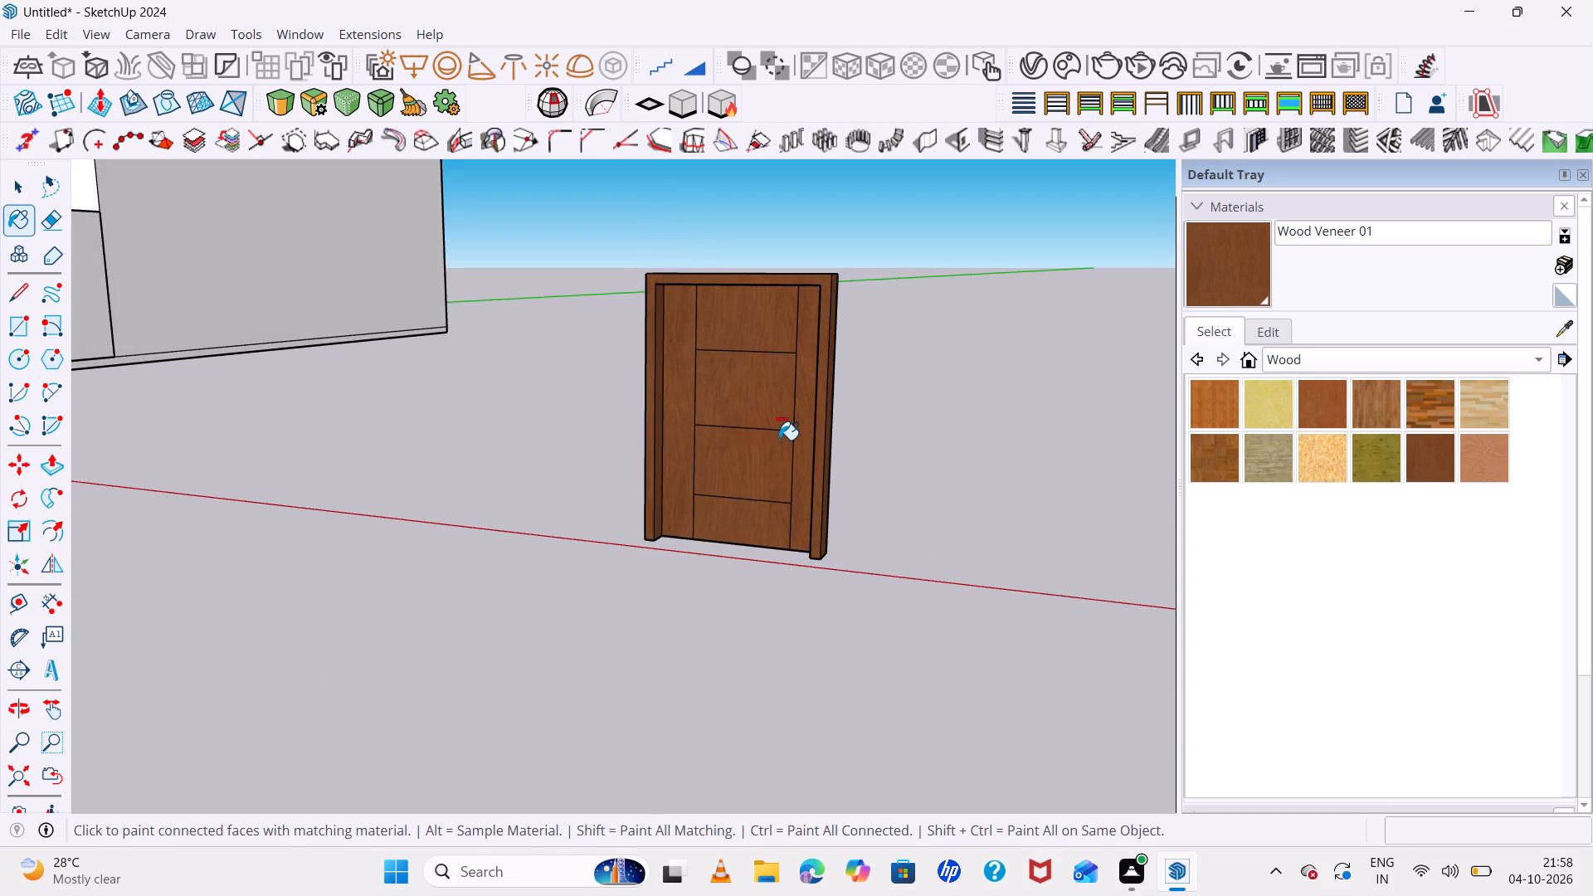
Select all connected geometry of the wood-veneer door and its frame and make it a group.
{"action": "scroll", "coordinate": [779, 440], "scroll_direction": "up", "scroll_amount": 4}
{"action": "middle_click_drag", "start_coordinate": [860, 504], "coordinate": [1087, 484]}
{"action": "middle_click", "coordinate": [1086, 483]}
{"action": "middle_click_drag", "start_coordinate": [1081, 480], "coordinate": [1075, 473]}
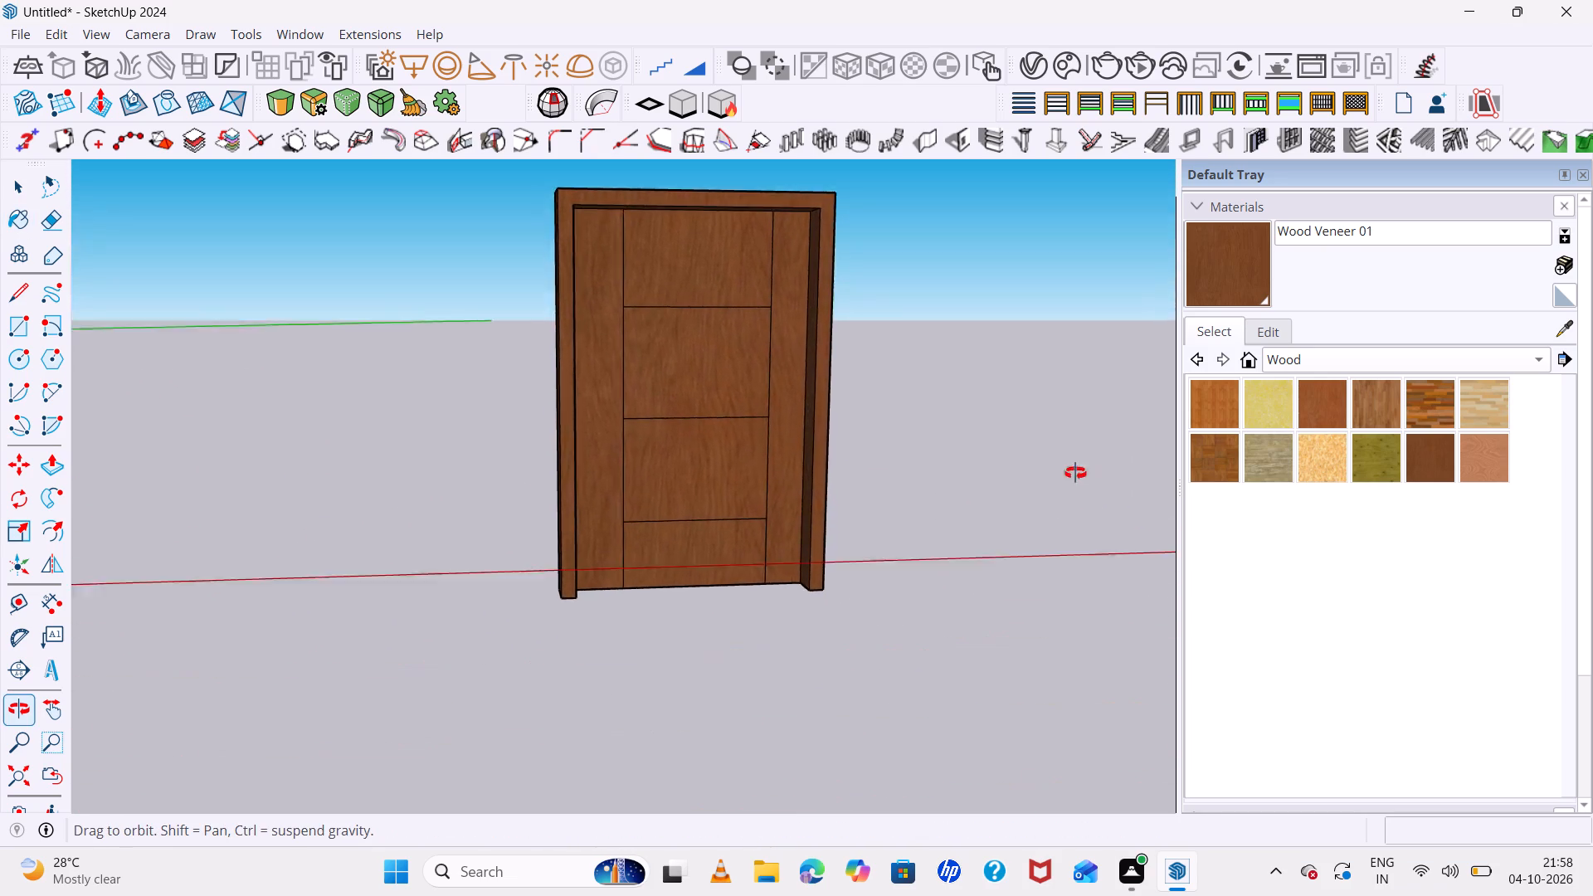
{"action": "middle_click_drag", "start_coordinate": [1072, 470], "coordinate": [901, 453]}
{"action": "middle_click_drag", "start_coordinate": [1075, 473], "coordinate": [1074, 472]}
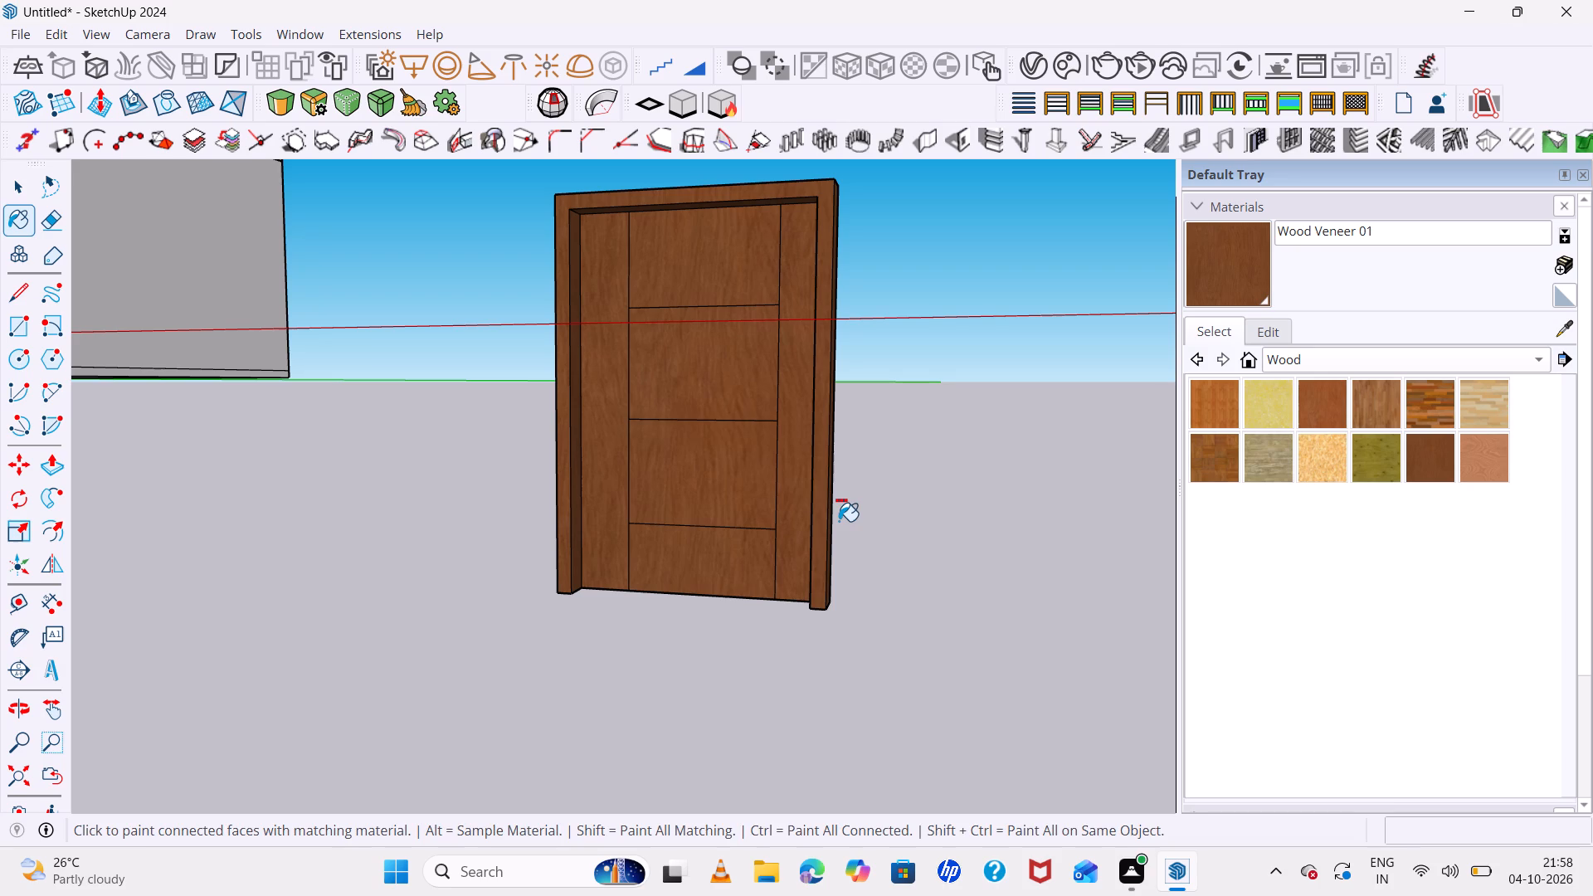
{"action": "key", "text": "space"}
{"action": "left_click", "coordinate": [797, 543]}
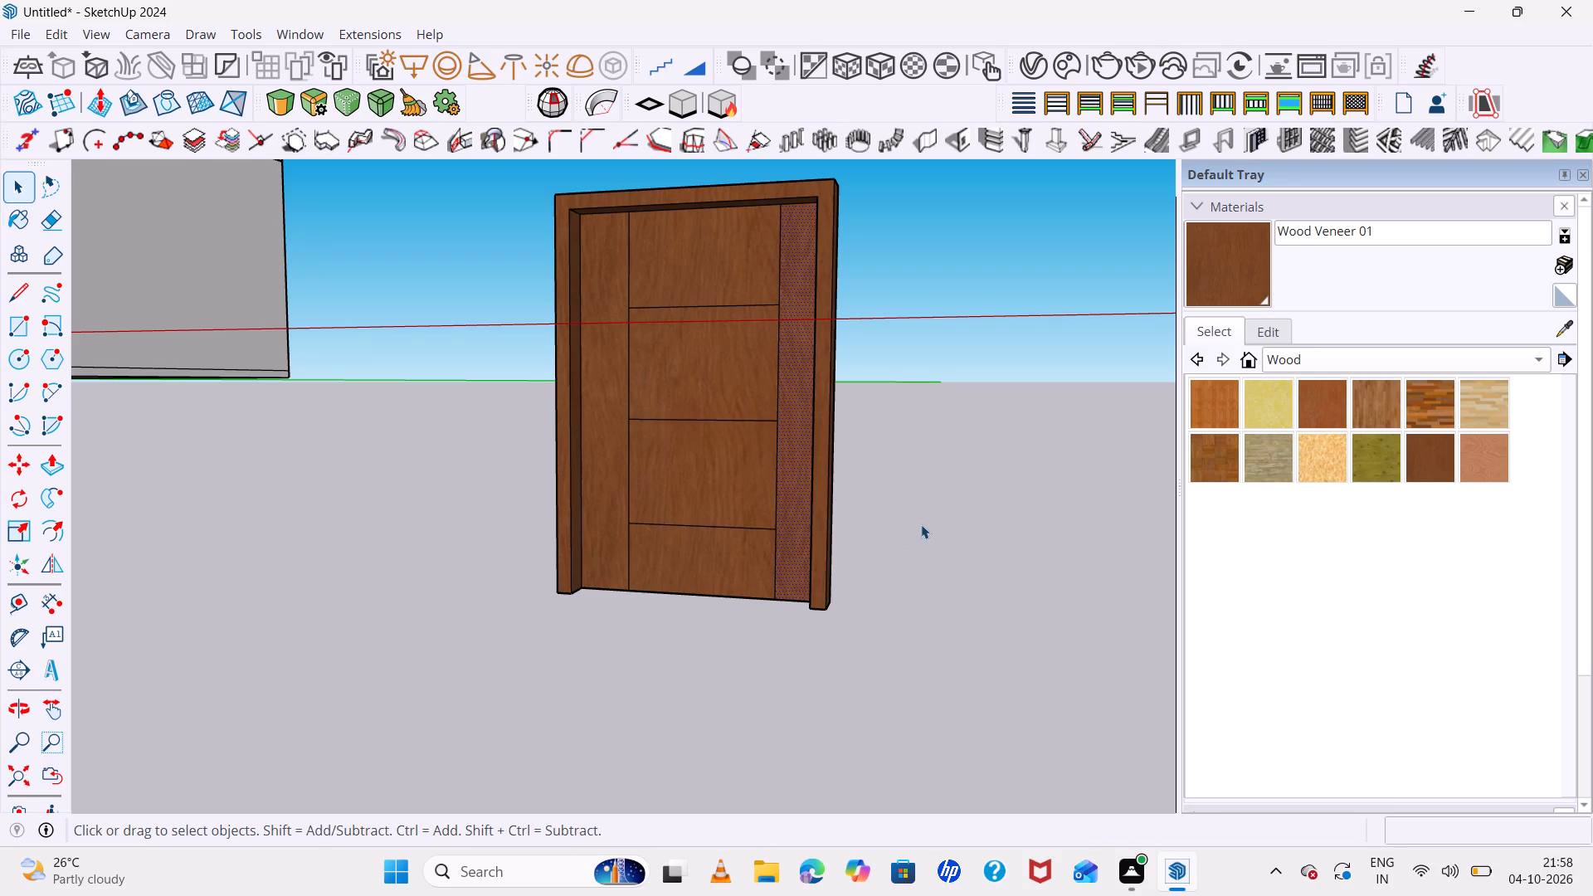
{"action": "left_click", "coordinate": [922, 524]}
{"action": "left_click_drag", "start_coordinate": [904, 274], "coordinate": [626, 544]}
{"action": "left_click", "coordinate": [621, 546]}
{"action": "left_click", "coordinate": [609, 551]}
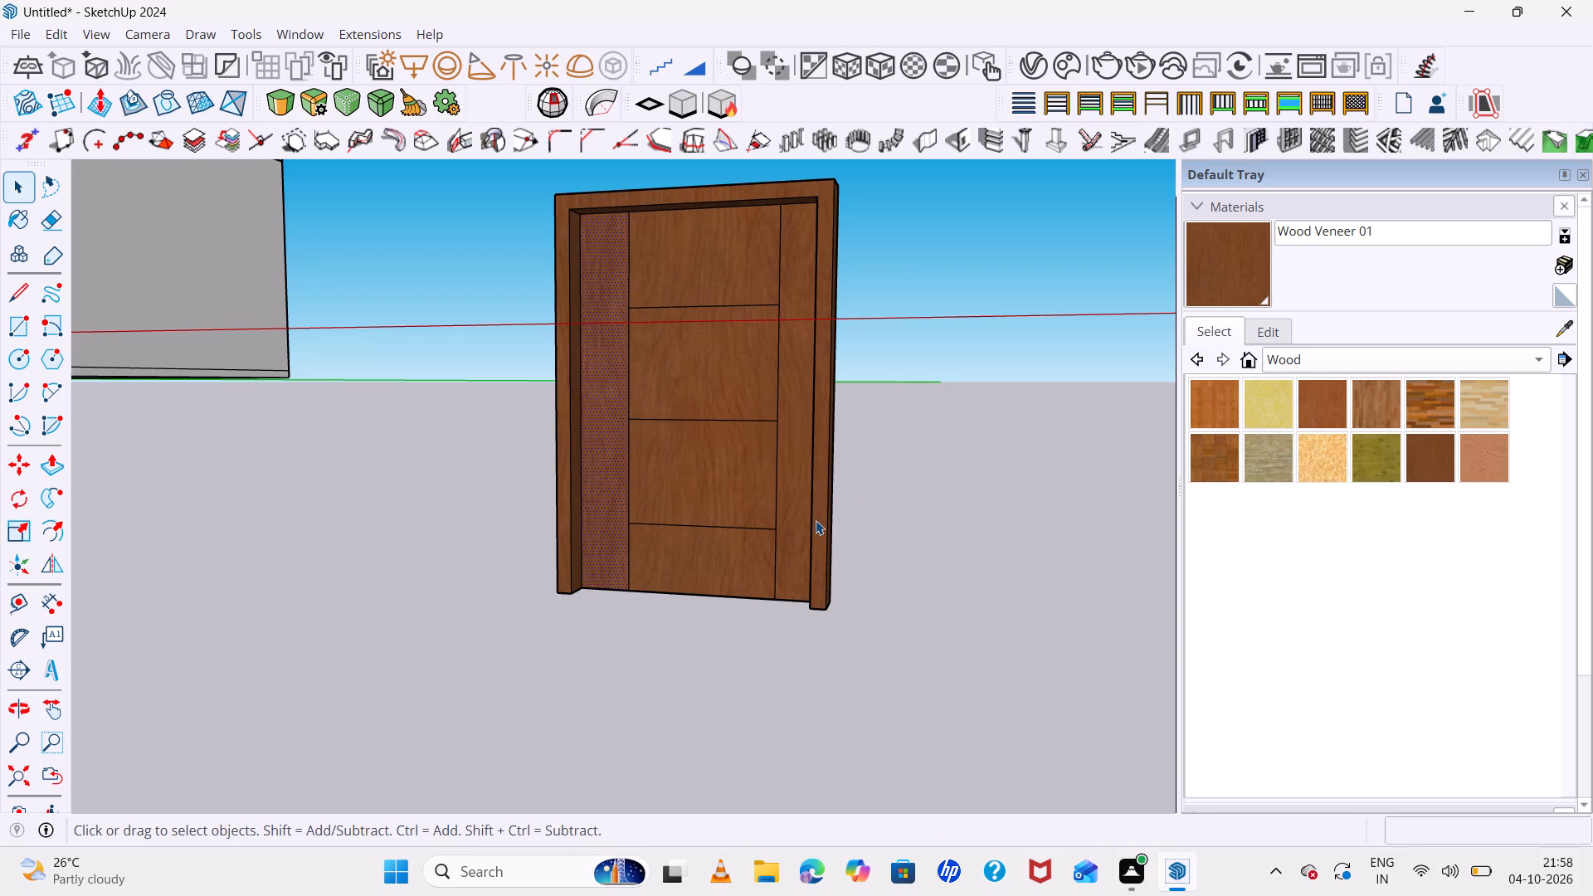
{"action": "scroll", "coordinate": [827, 502], "scroll_direction": "down", "scroll_amount": 6}
{"action": "middle_click_drag", "start_coordinate": [878, 569], "coordinate": [918, 715]}
{"action": "triple_click", "coordinate": [818, 355]}
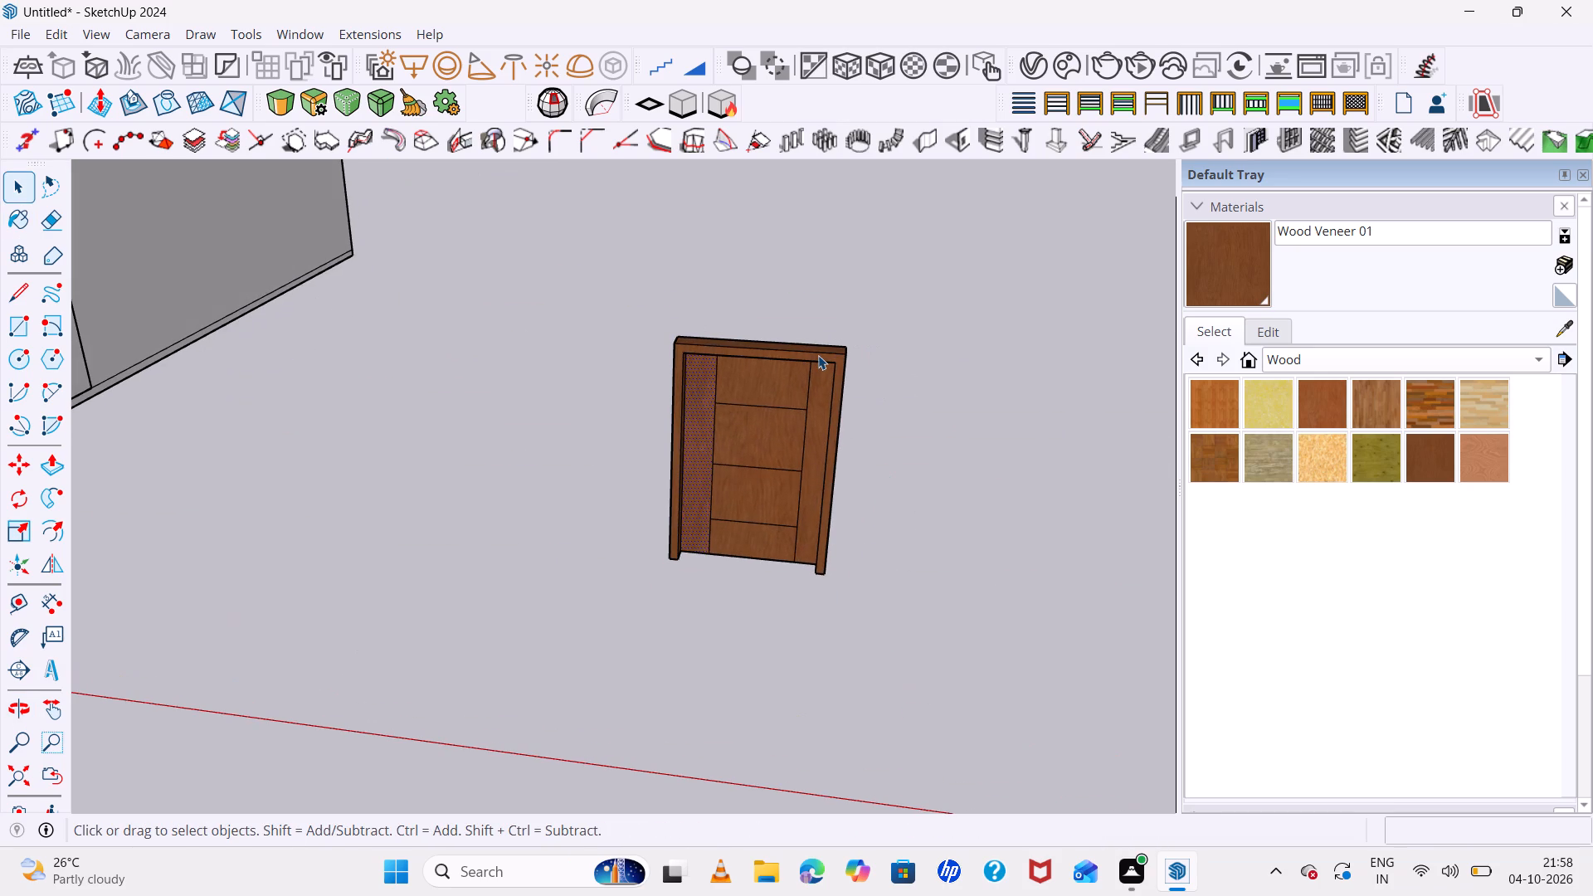
{"action": "left_click", "coordinate": [818, 355]}
{"action": "right_click", "coordinate": [818, 355]}
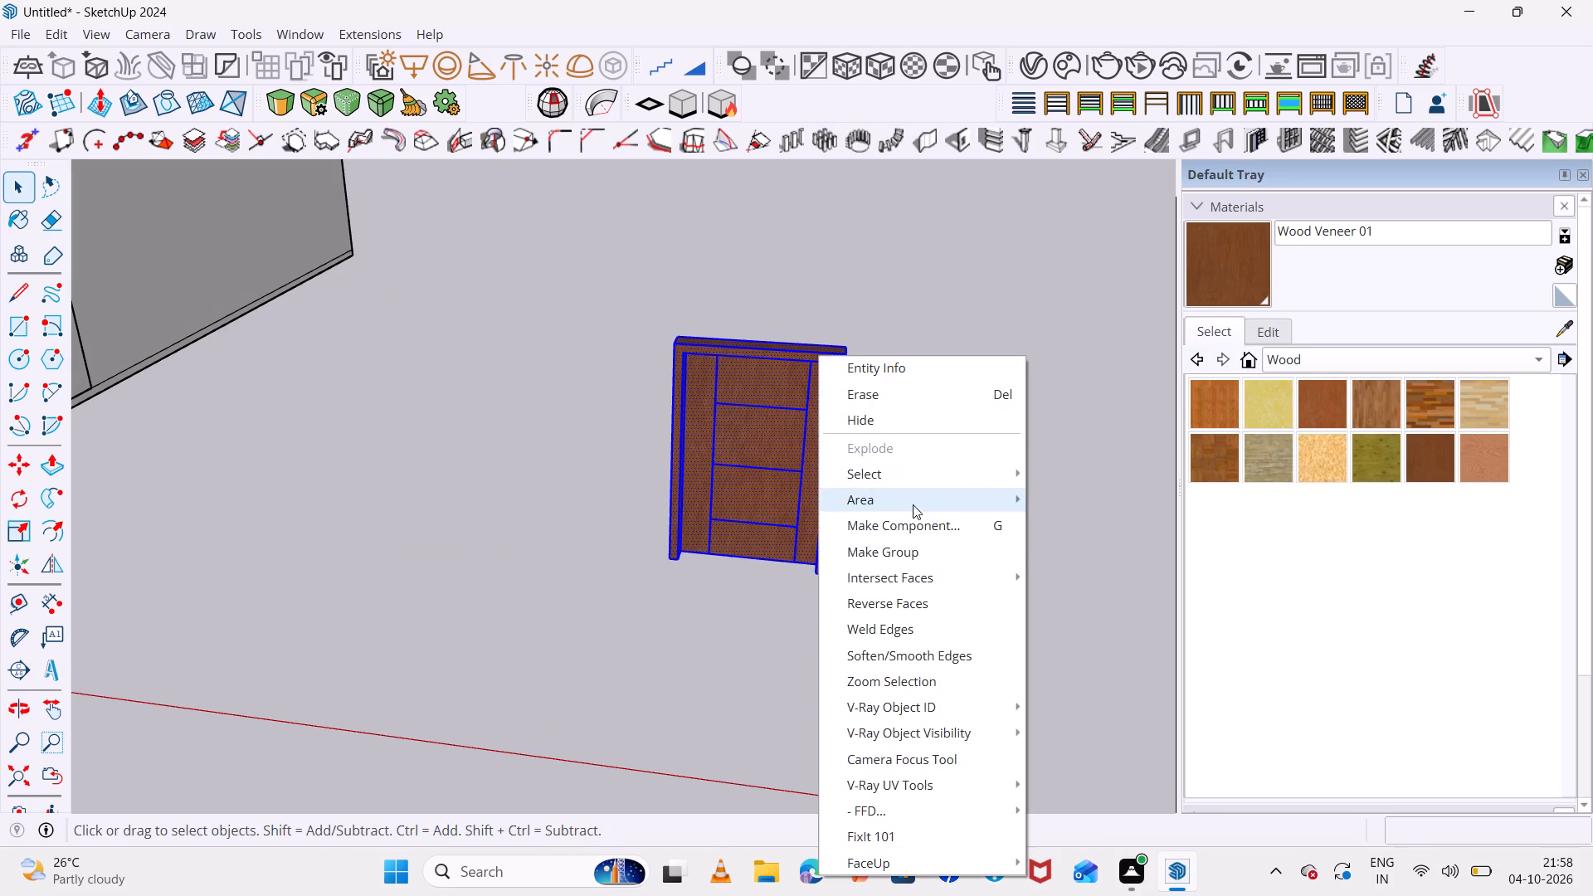
{"action": "left_click", "coordinate": [923, 561]}
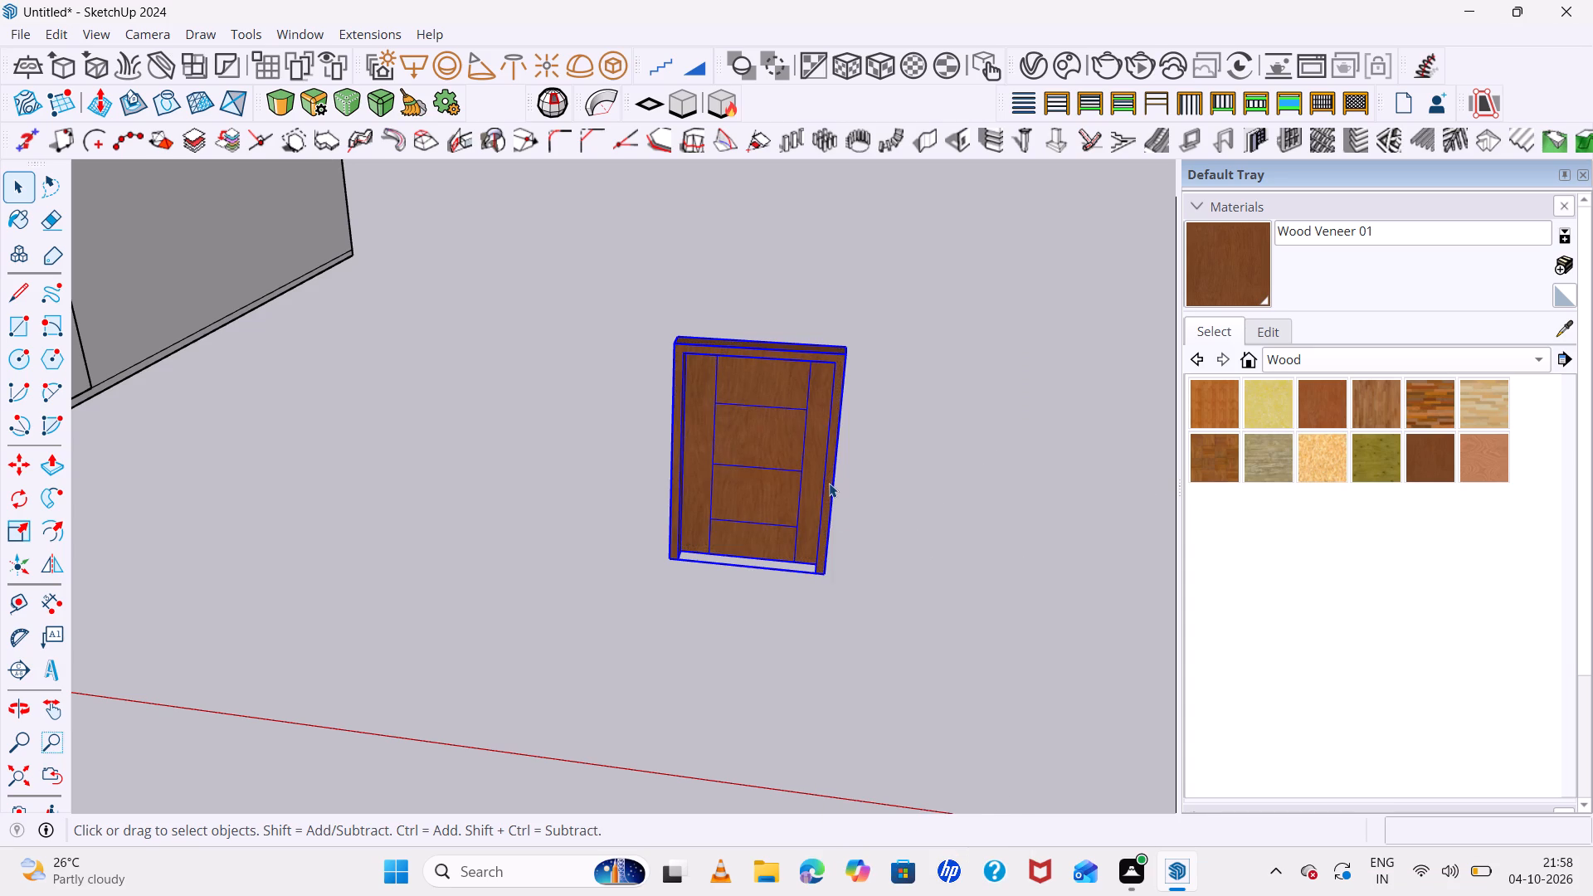
Move the door group by its front bottom frame corner into the ground-floor porch wall's door opening.
{"action": "key", "text": "m"}
{"action": "scroll", "coordinate": [756, 467], "scroll_direction": "up", "scroll_amount": 5}
{"action": "middle_click_drag", "start_coordinate": [684, 485], "coordinate": [1096, 537]}
{"action": "middle_click", "coordinate": [1099, 537]}
{"action": "scroll", "coordinate": [407, 511], "scroll_direction": "up", "scroll_amount": 4}
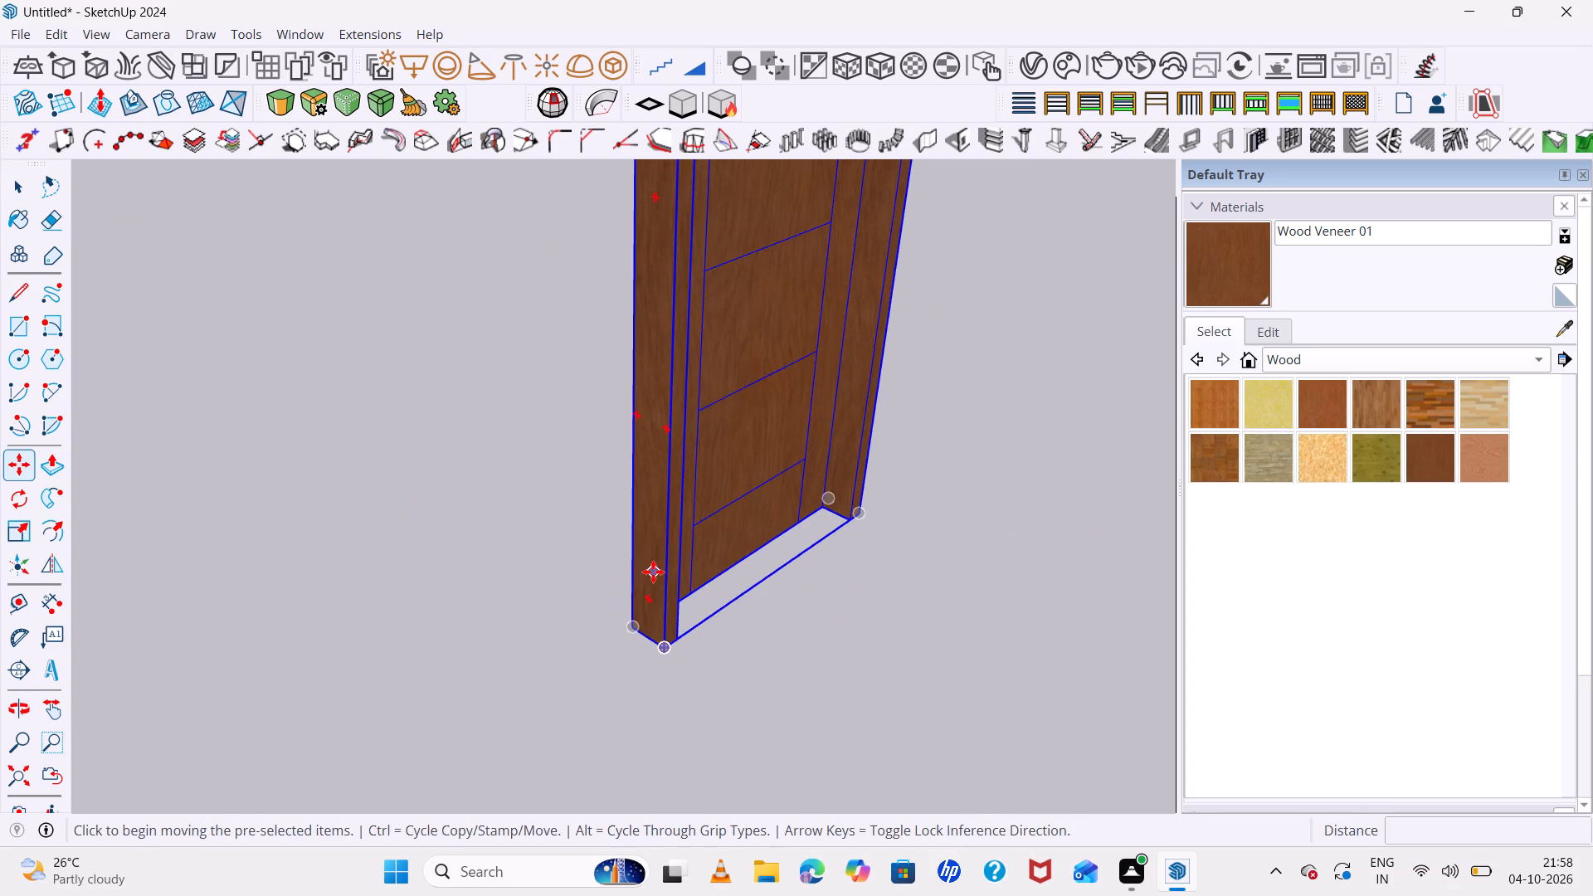
{"action": "left_click", "coordinate": [662, 647]}
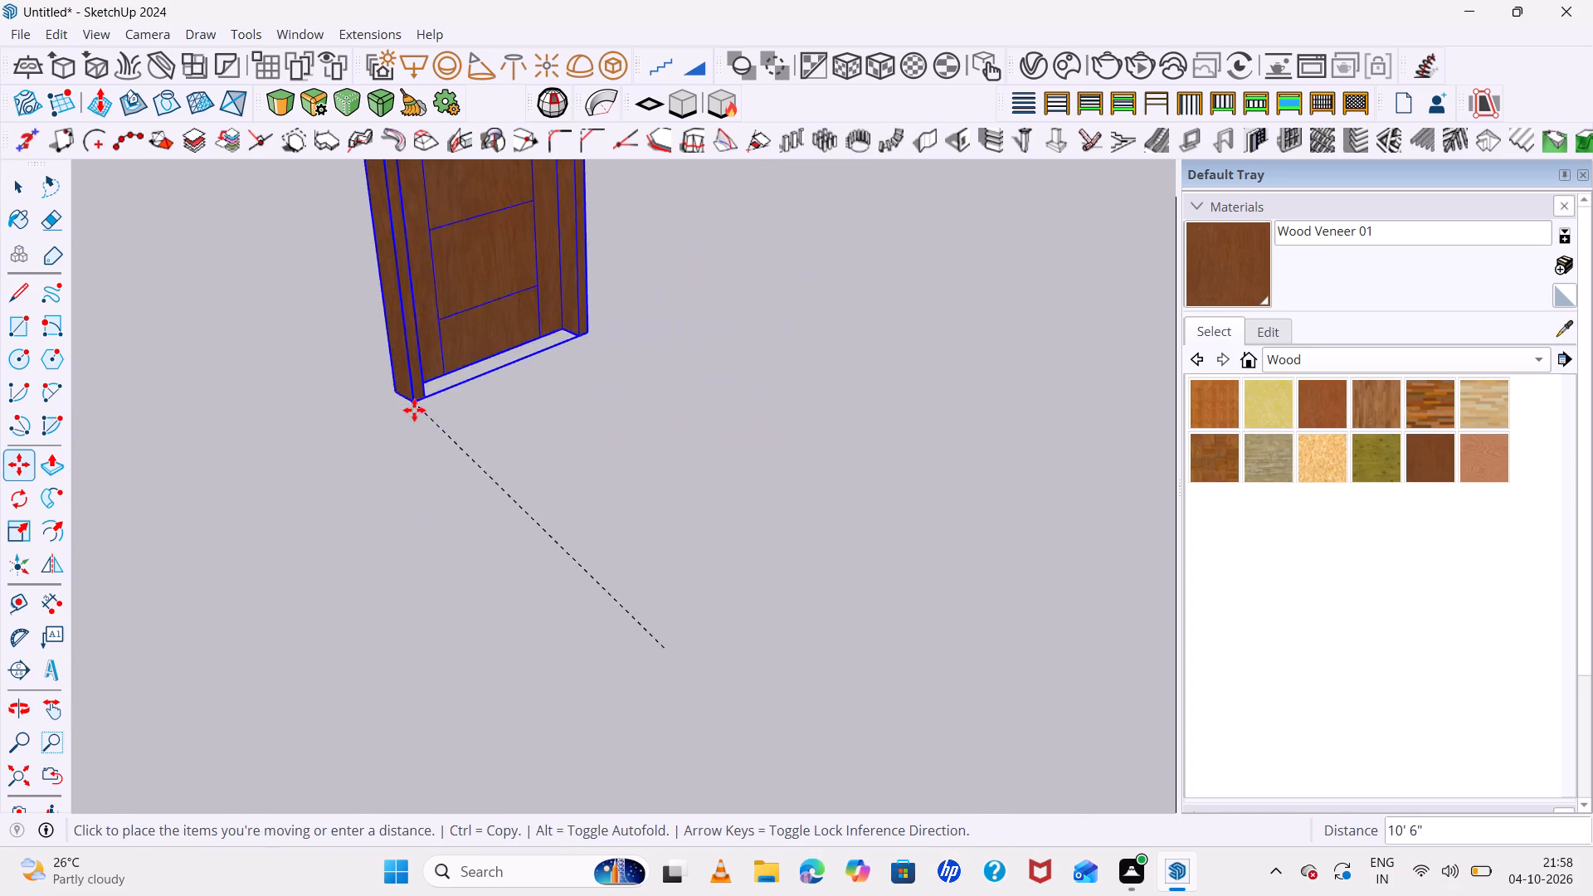
{"action": "scroll", "coordinate": [413, 407], "scroll_direction": "down", "scroll_amount": 7}
{"action": "scroll", "coordinate": [650, 442], "scroll_direction": "down", "scroll_amount": 14}
{"action": "scroll", "coordinate": [514, 591], "scroll_direction": "down", "scroll_amount": 1}
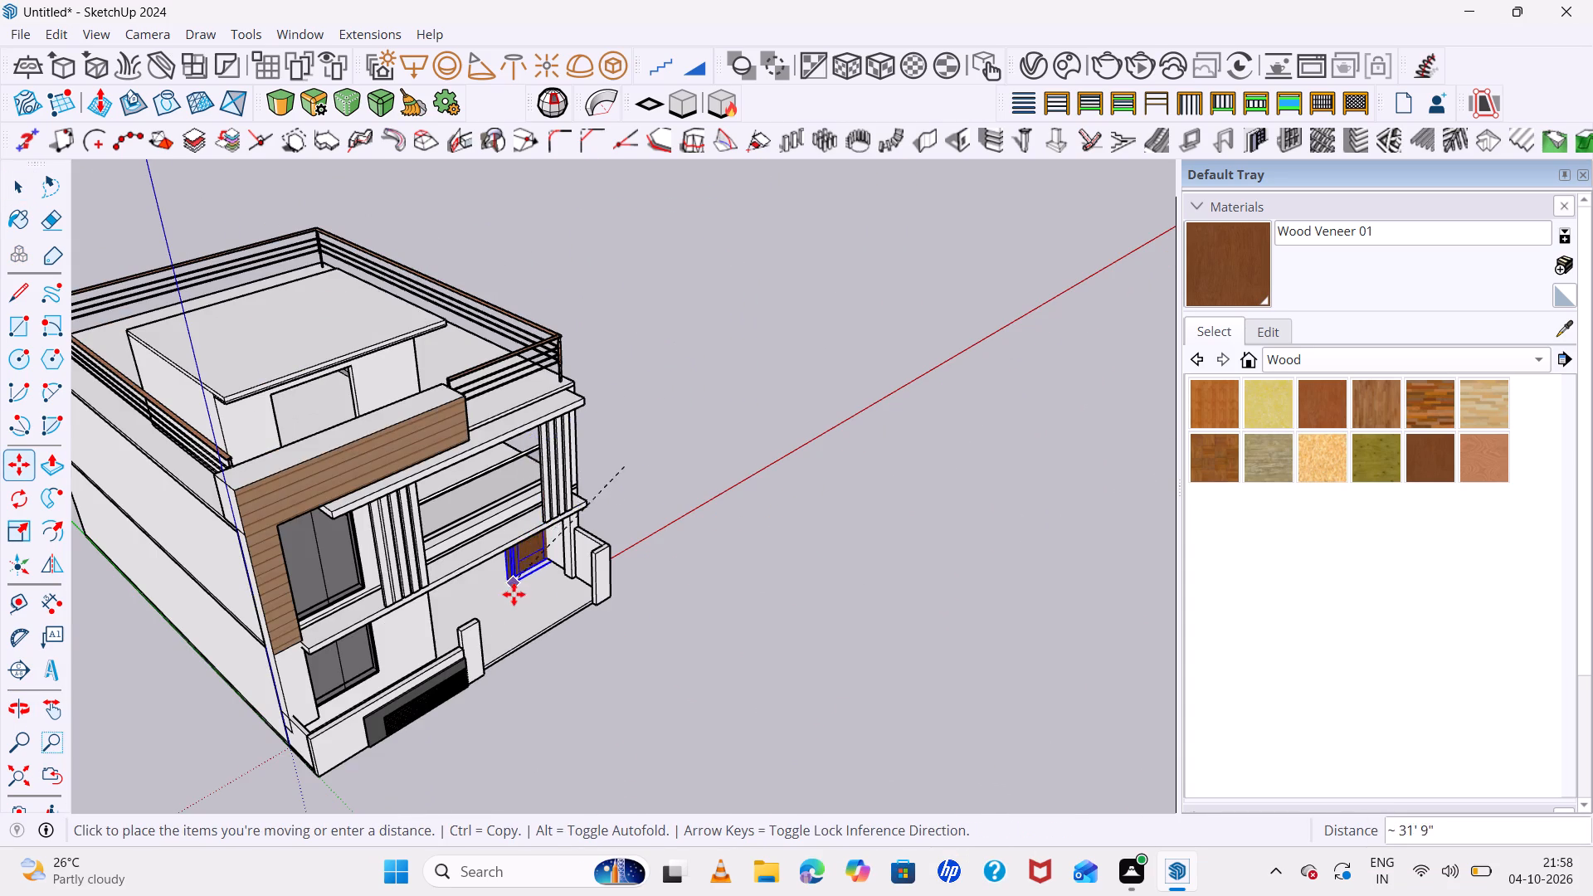
{"action": "scroll", "coordinate": [514, 594], "scroll_direction": "down", "scroll_amount": 2}
{"action": "middle_click_drag", "start_coordinate": [515, 595], "coordinate": [446, 484]}
{"action": "scroll", "coordinate": [464, 532], "scroll_direction": "up", "scroll_amount": 13}
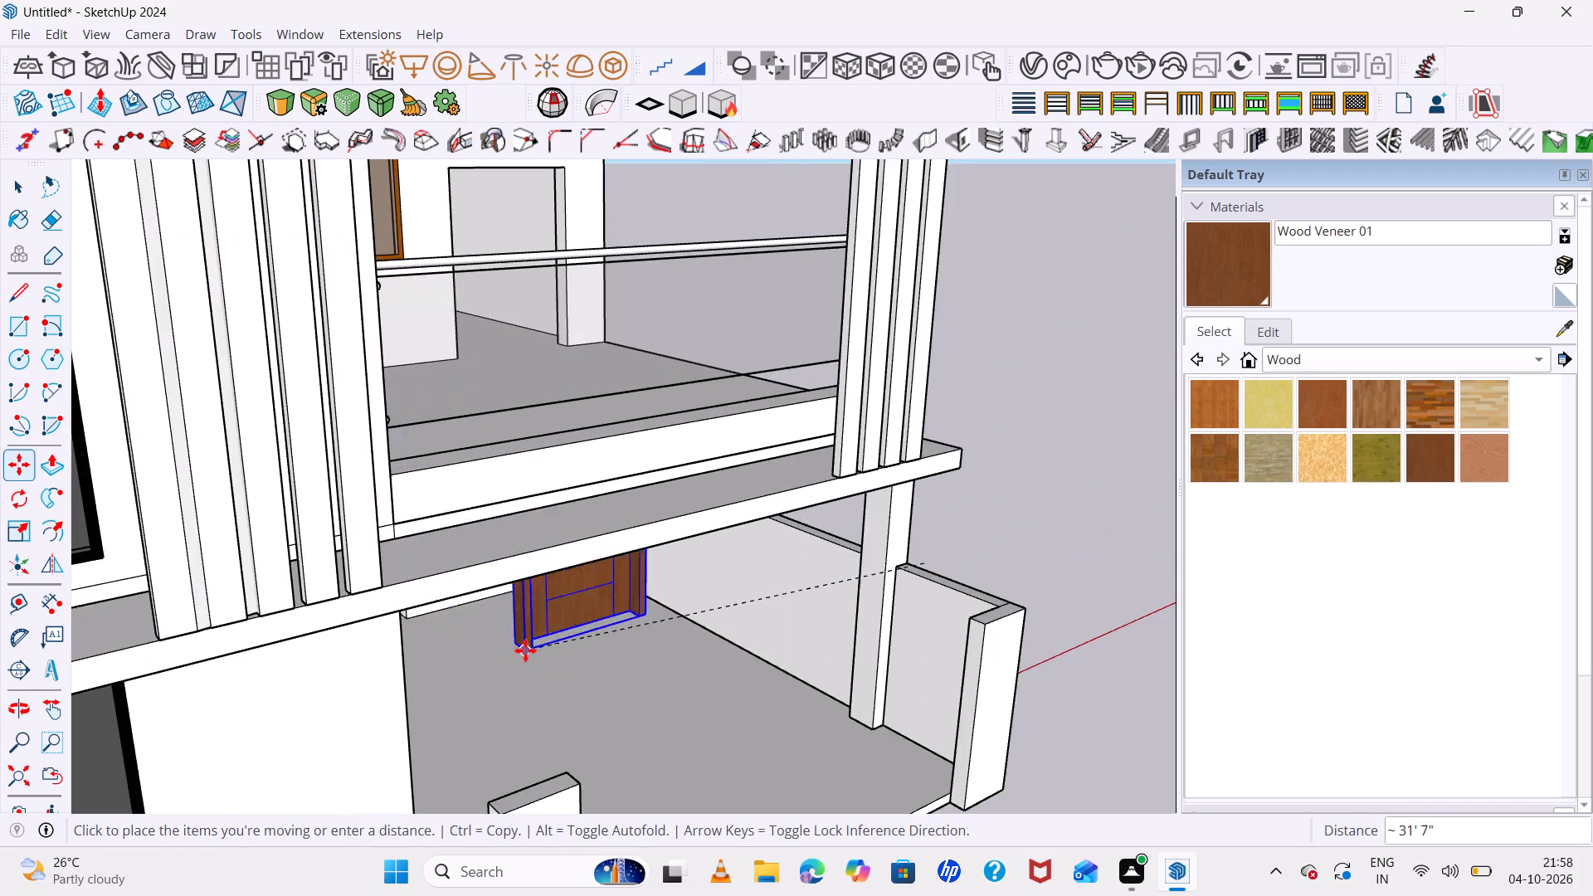
{"action": "middle_click_drag", "start_coordinate": [526, 650], "coordinate": [373, 509]}
{"action": "scroll", "coordinate": [400, 577], "scroll_direction": "up", "scroll_amount": 6}
{"action": "scroll", "coordinate": [390, 669], "scroll_direction": "down", "scroll_amount": 6}
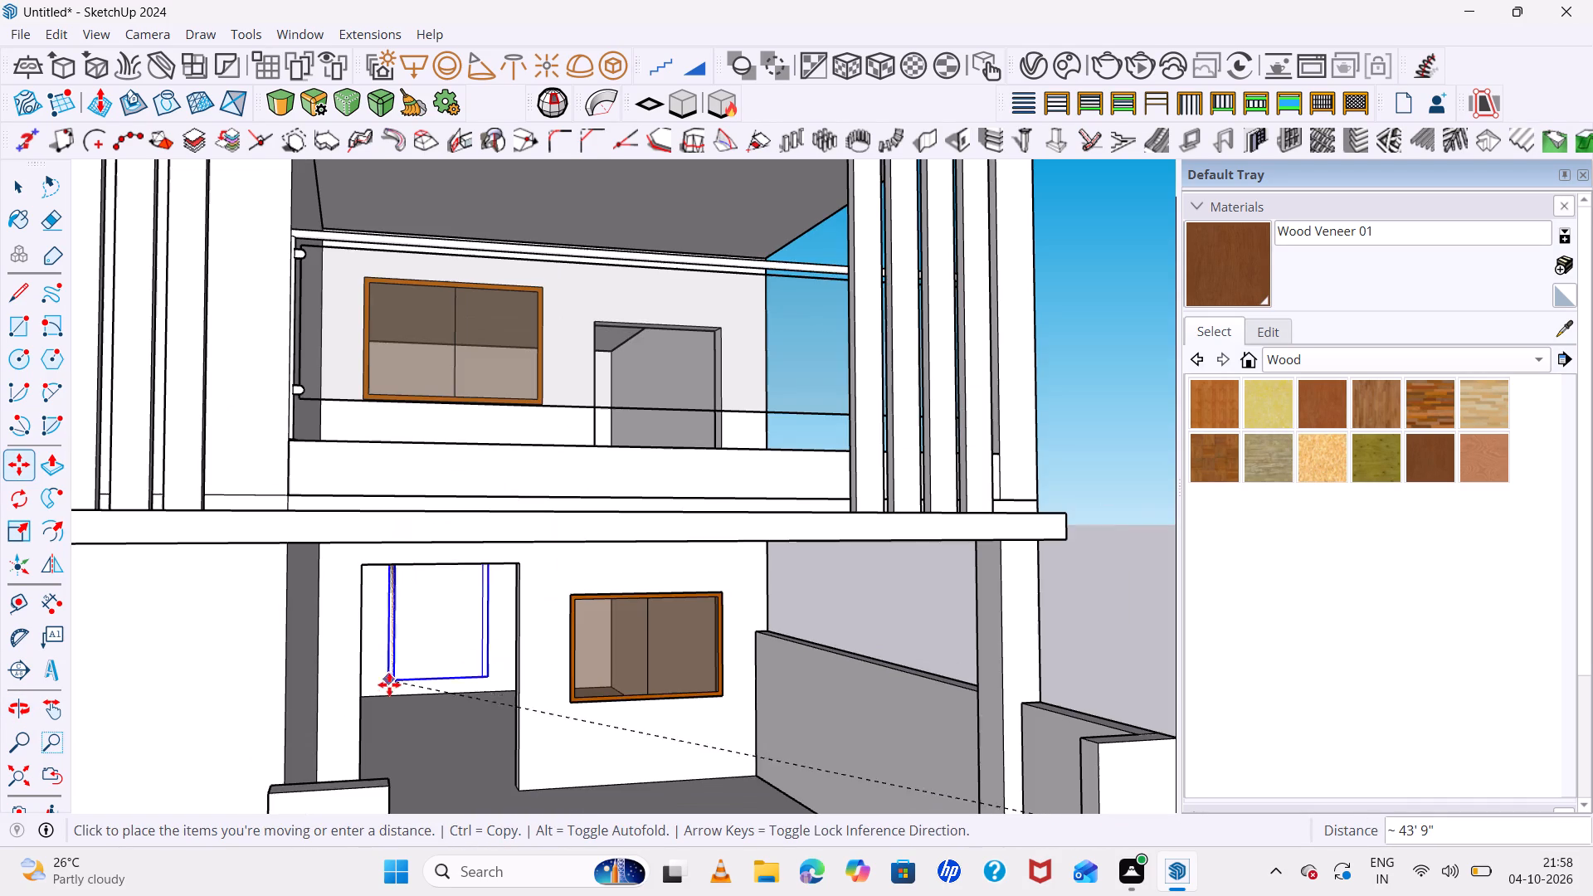
{"action": "scroll", "coordinate": [399, 782], "scroll_direction": "down", "scroll_amount": 5}
{"action": "scroll", "coordinate": [459, 792], "scroll_direction": "up", "scroll_amount": 1}
{"action": "middle_click_drag", "start_coordinate": [459, 792], "coordinate": [358, 783]}
{"action": "scroll", "coordinate": [425, 792], "scroll_direction": "up", "scroll_amount": 6}
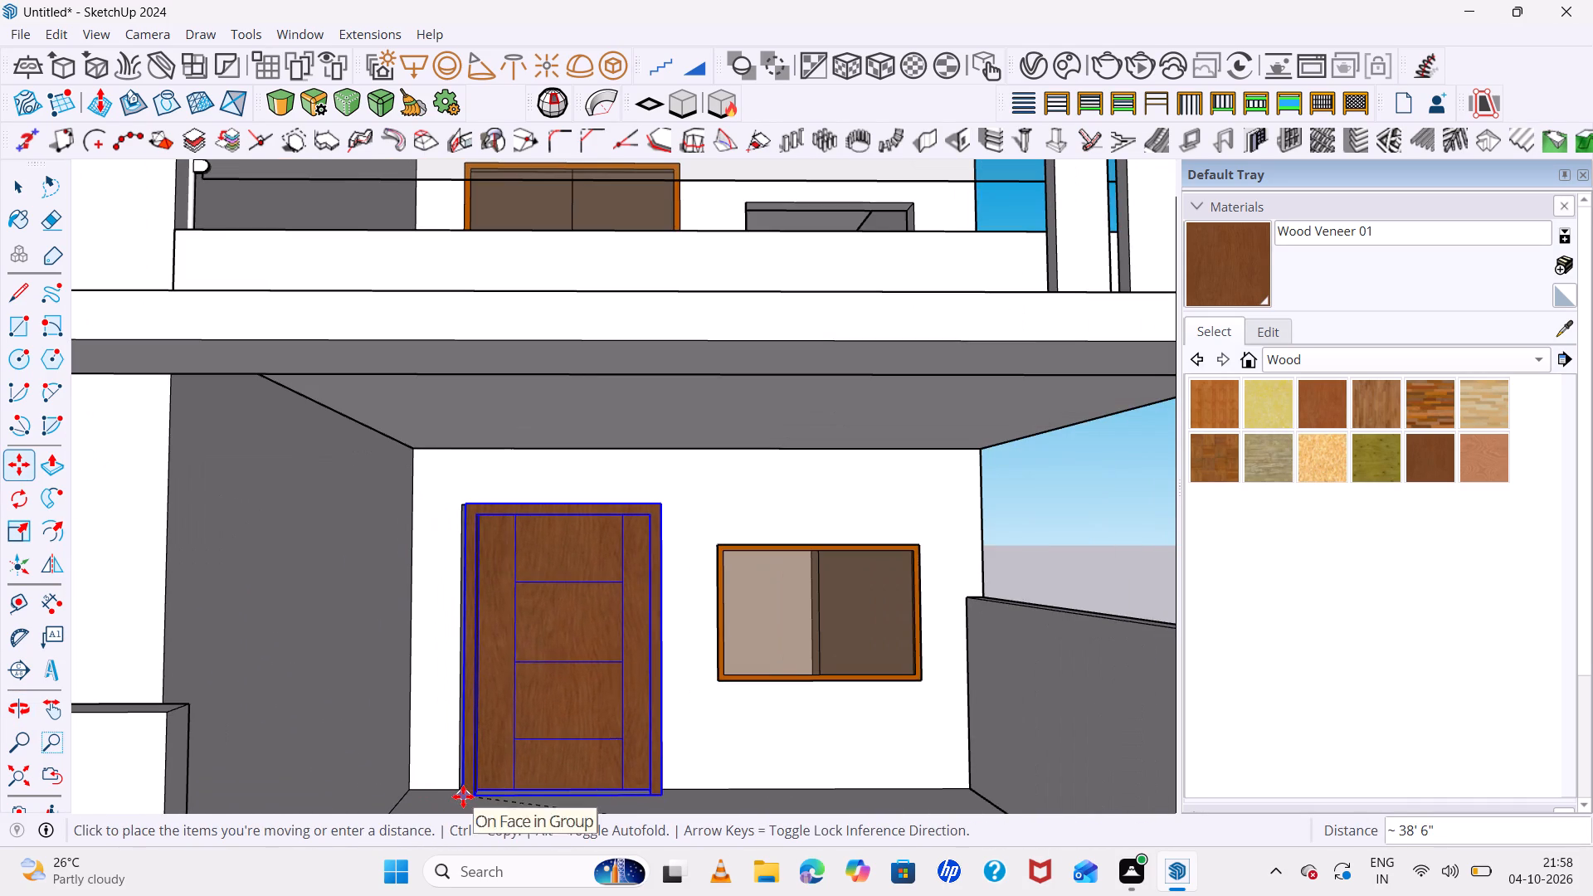
{"action": "left_click", "coordinate": [463, 796]}
Move the porch door back about 9" so the frame's front bottom corner meets the wall's base line.
{"action": "middle_click_drag", "start_coordinate": [665, 752], "coordinate": [641, 791]}
{"action": "scroll", "coordinate": [653, 789], "scroll_direction": "up", "scroll_amount": 12}
{"action": "middle_click_drag", "start_coordinate": [689, 772], "coordinate": [563, 791]}
{"action": "scroll", "coordinate": [628, 786], "scroll_direction": "up", "scroll_amount": 4}
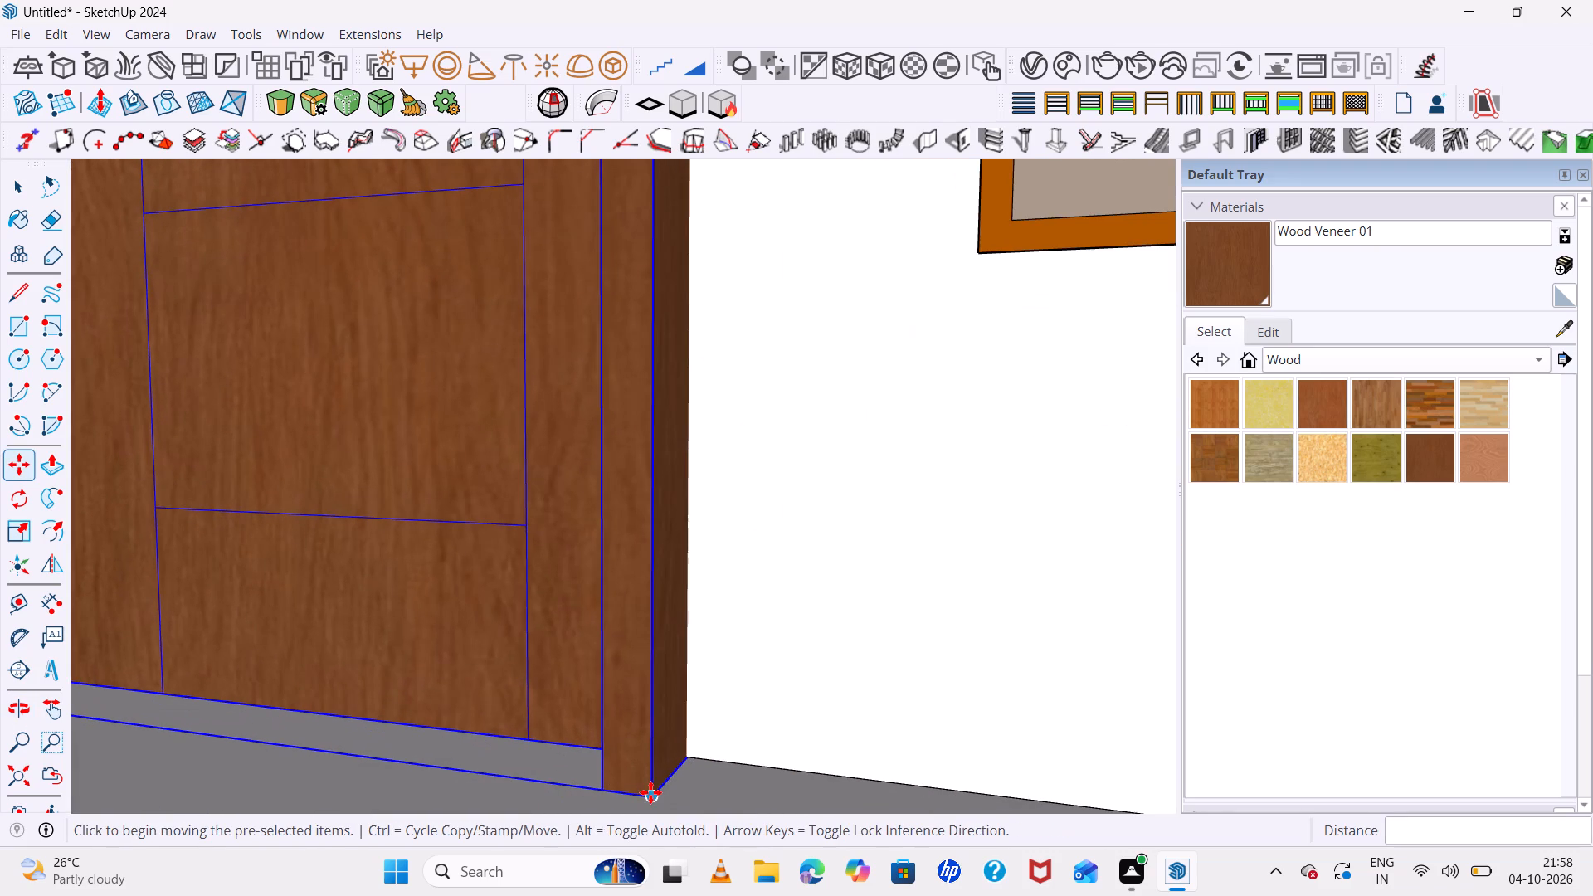
{"action": "left_click", "coordinate": [651, 797]}
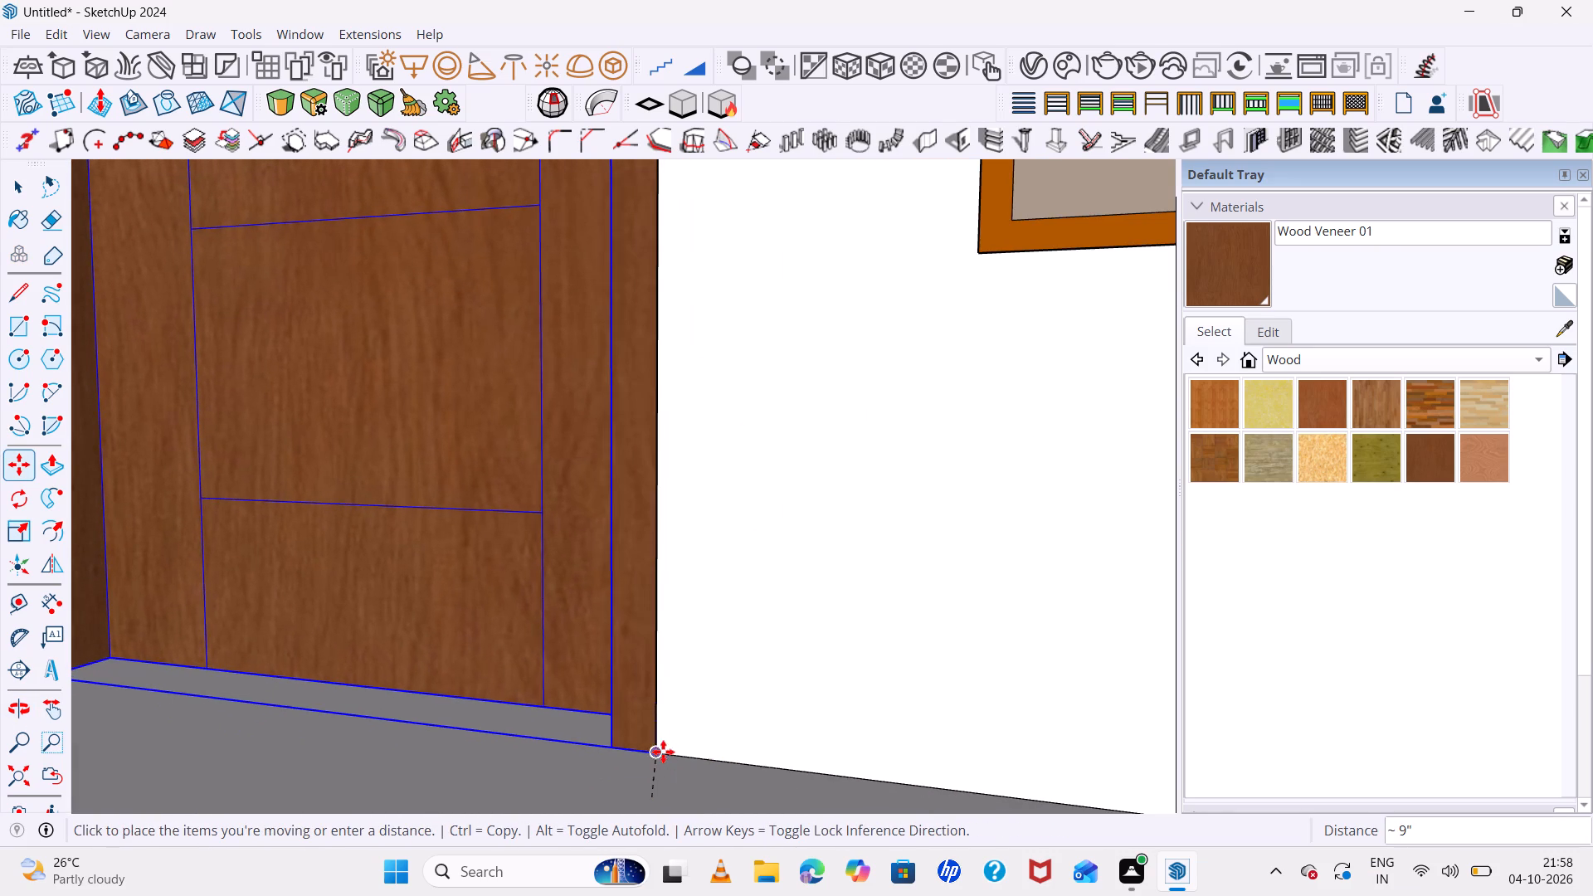
{"action": "left_click", "coordinate": [655, 750]}
Copy the porch door by its bottom frame corner to the bottom corner of the upper-floor balcony door opening.
{"action": "scroll", "coordinate": [540, 762], "scroll_direction": "down", "scroll_amount": 15}
{"action": "scroll", "coordinate": [517, 742], "scroll_direction": "down", "scroll_amount": 6}
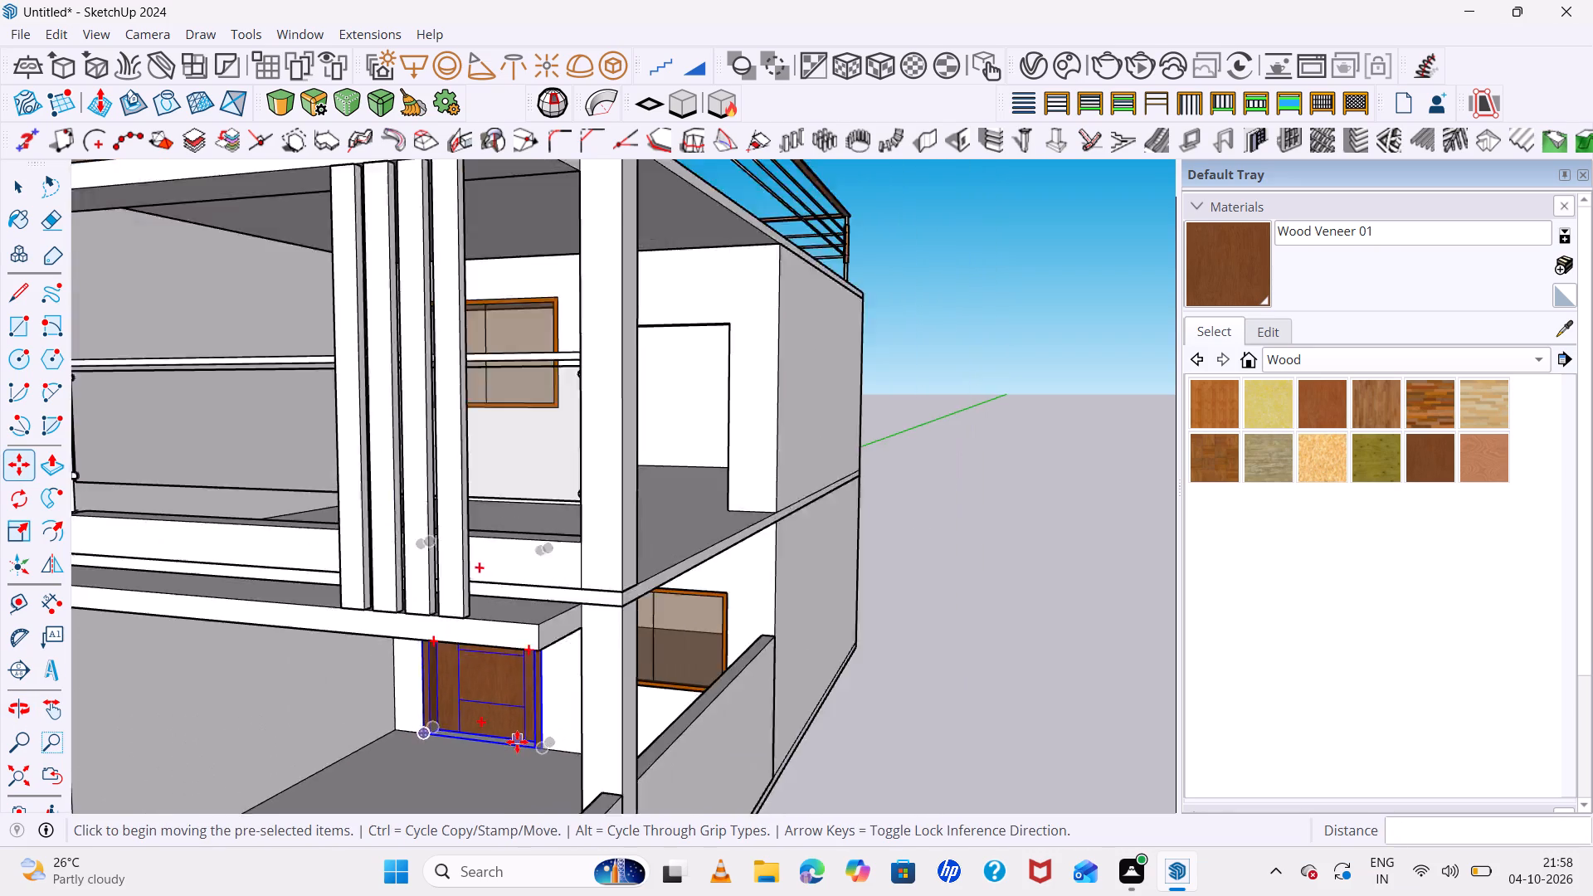
{"action": "scroll", "coordinate": [517, 742], "scroll_direction": "down", "scroll_amount": 1}
{"action": "middle_click_drag", "start_coordinate": [538, 748], "coordinate": [563, 765]}
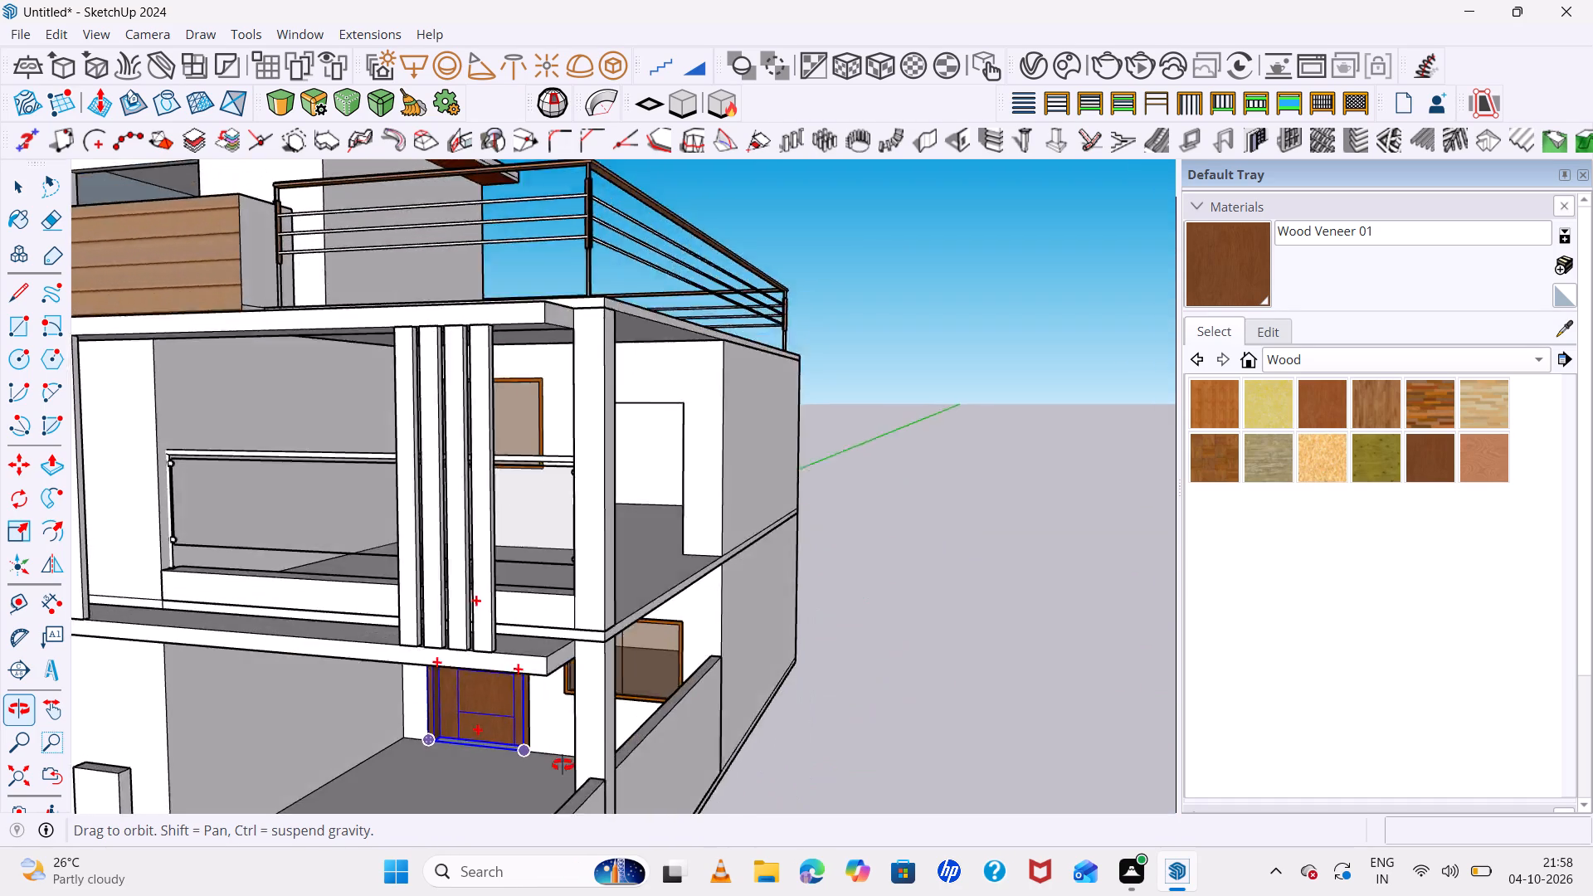
{"action": "middle_click_drag", "start_coordinate": [563, 765], "coordinate": [699, 771]}
{"action": "scroll", "coordinate": [439, 738], "scroll_direction": "up", "scroll_amount": 11}
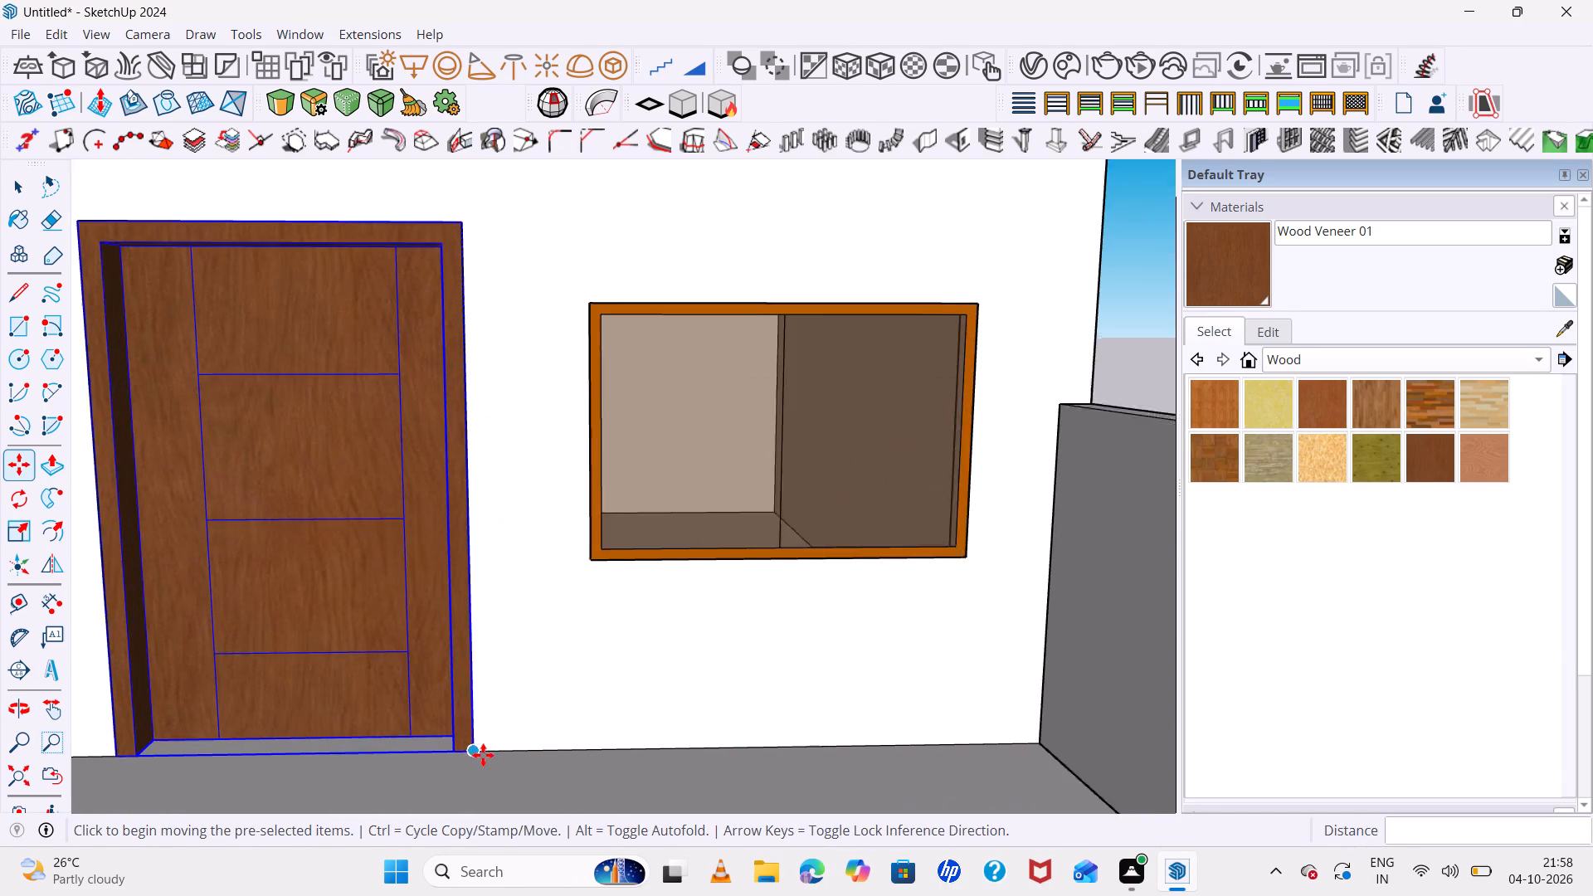
{"action": "scroll", "coordinate": [483, 755], "scroll_direction": "up", "scroll_amount": 1}
{"action": "left_click", "coordinate": [474, 751]}
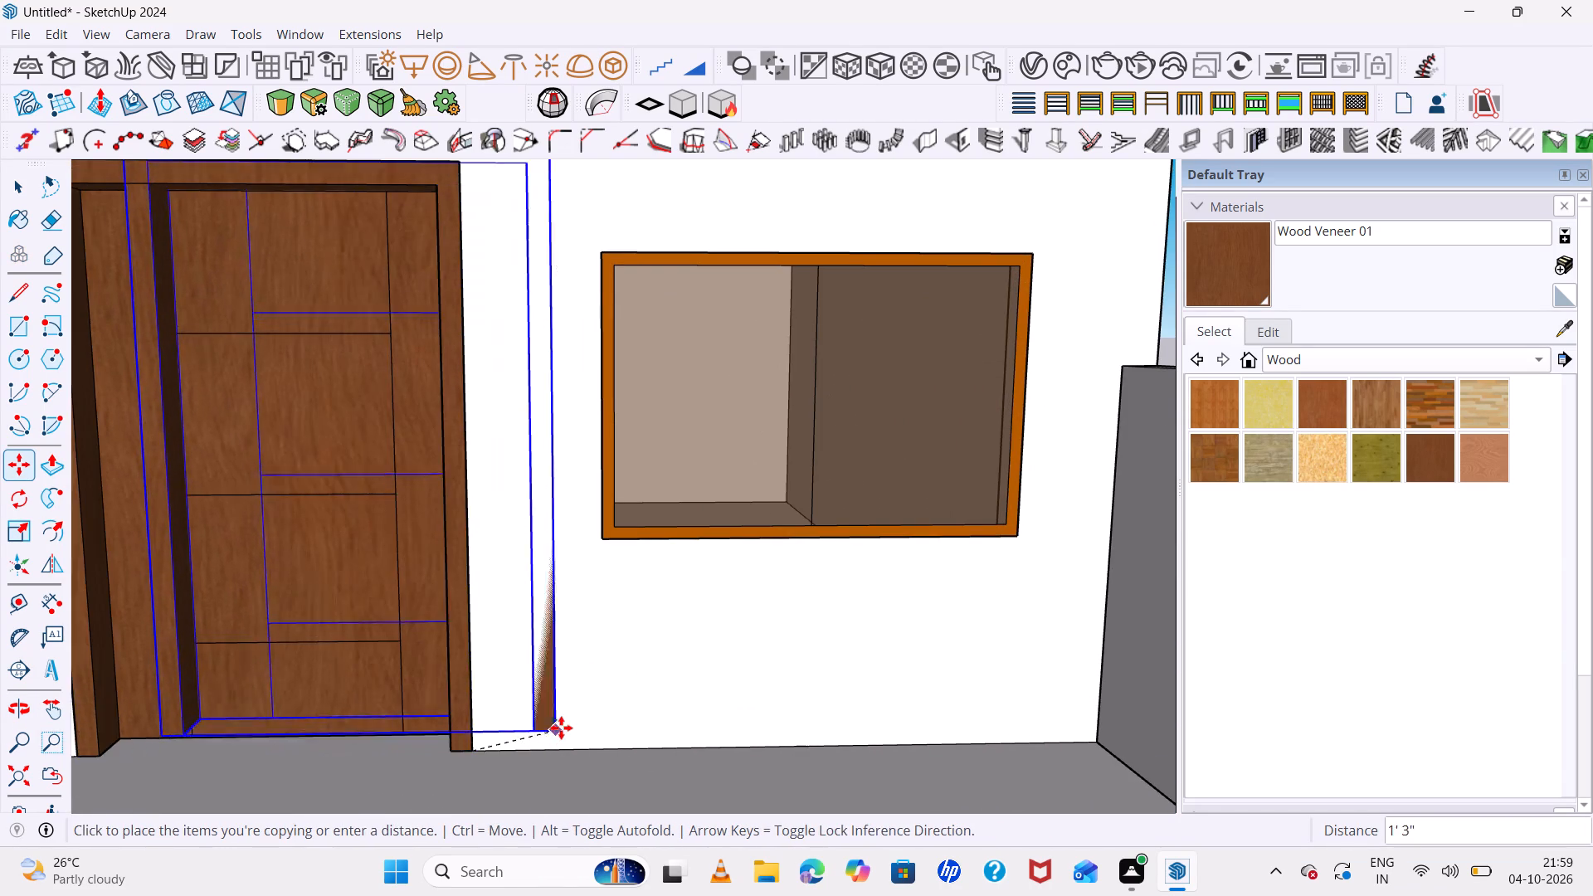
{"action": "scroll", "coordinate": [564, 724], "scroll_direction": "down", "scroll_amount": 13}
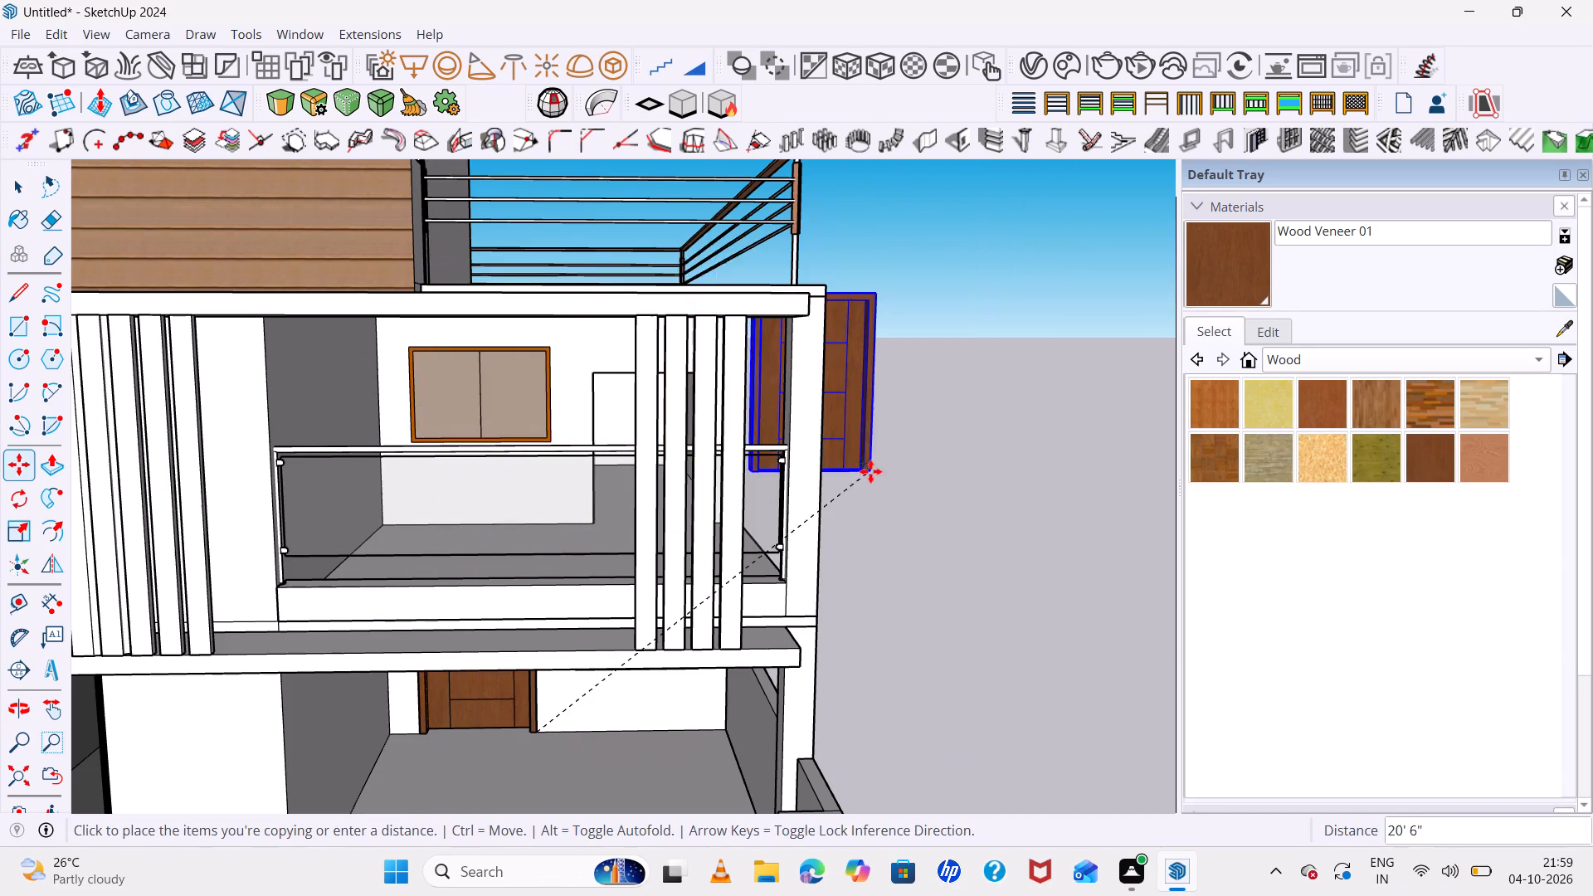
{"action": "middle_click_drag", "start_coordinate": [863, 474], "coordinate": [519, 512]}
{"action": "scroll", "coordinate": [824, 481], "scroll_direction": "up", "scroll_amount": 5}
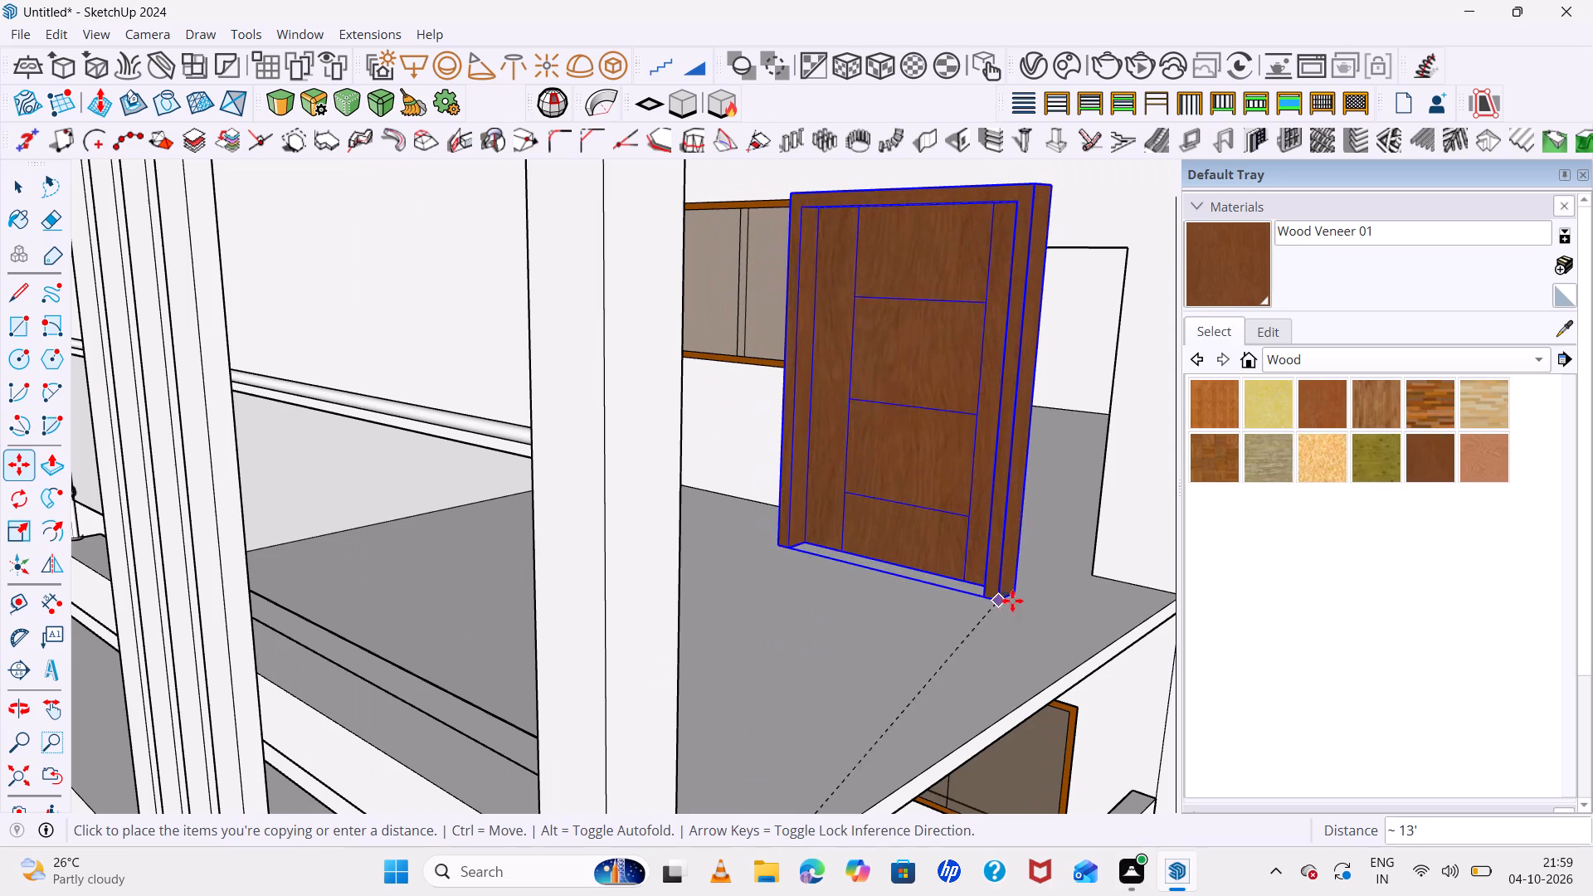
{"action": "scroll", "coordinate": [1098, 573], "scroll_direction": "up", "scroll_amount": 5}
{"action": "left_click", "coordinate": [1094, 583]}
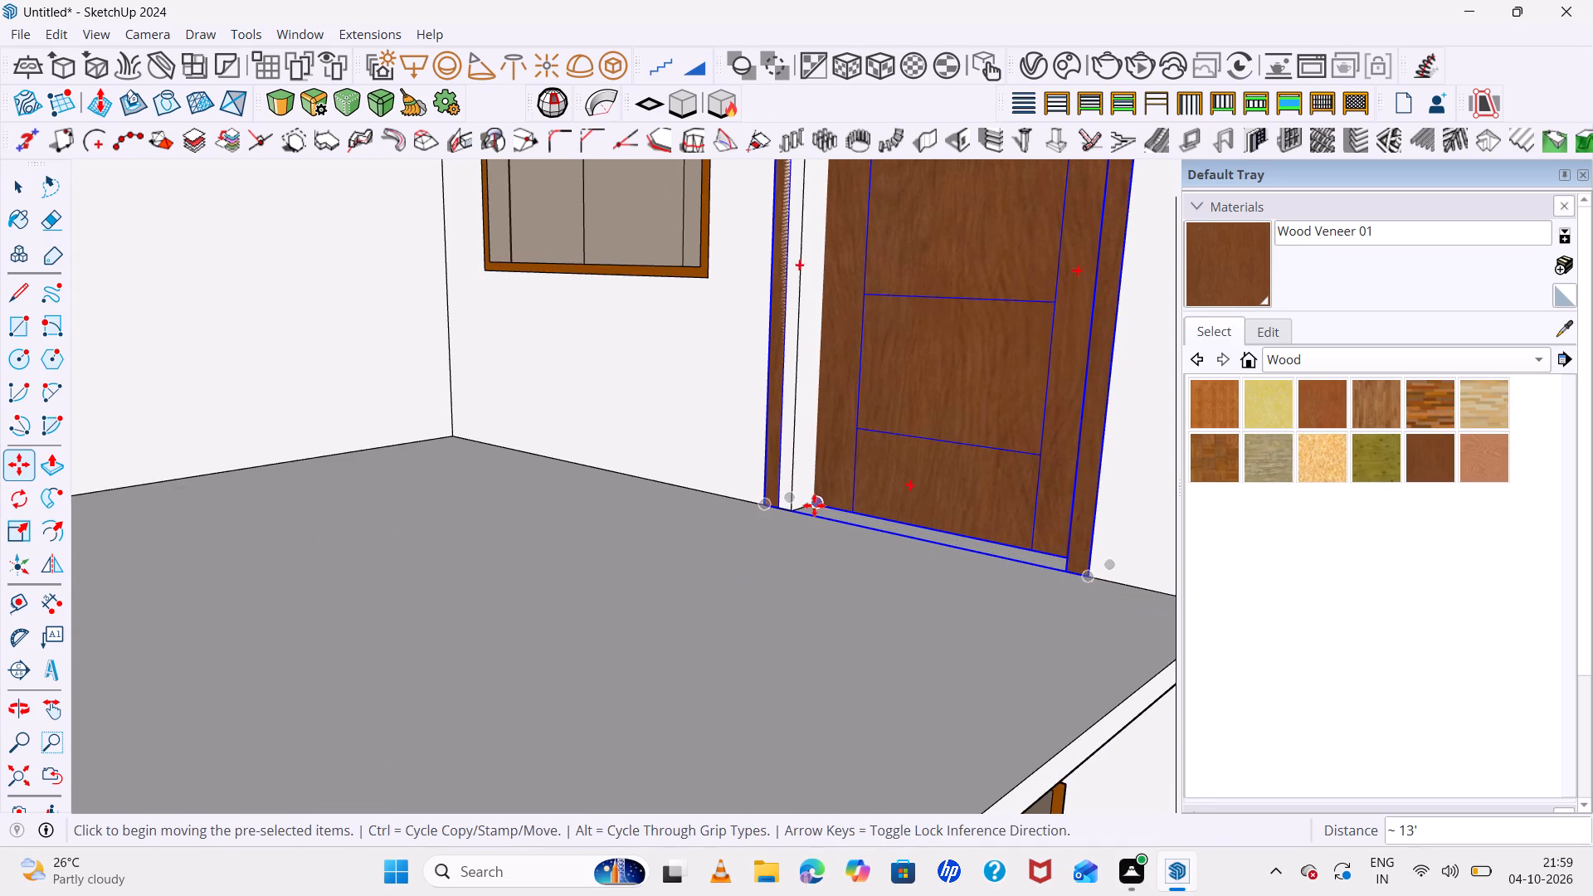
Scale the copied balcony door narrower so its frame fits the width of the wall opening.
{"action": "scroll", "coordinate": [814, 505], "scroll_direction": "down", "scroll_amount": 6}
{"action": "key", "text": "s"}
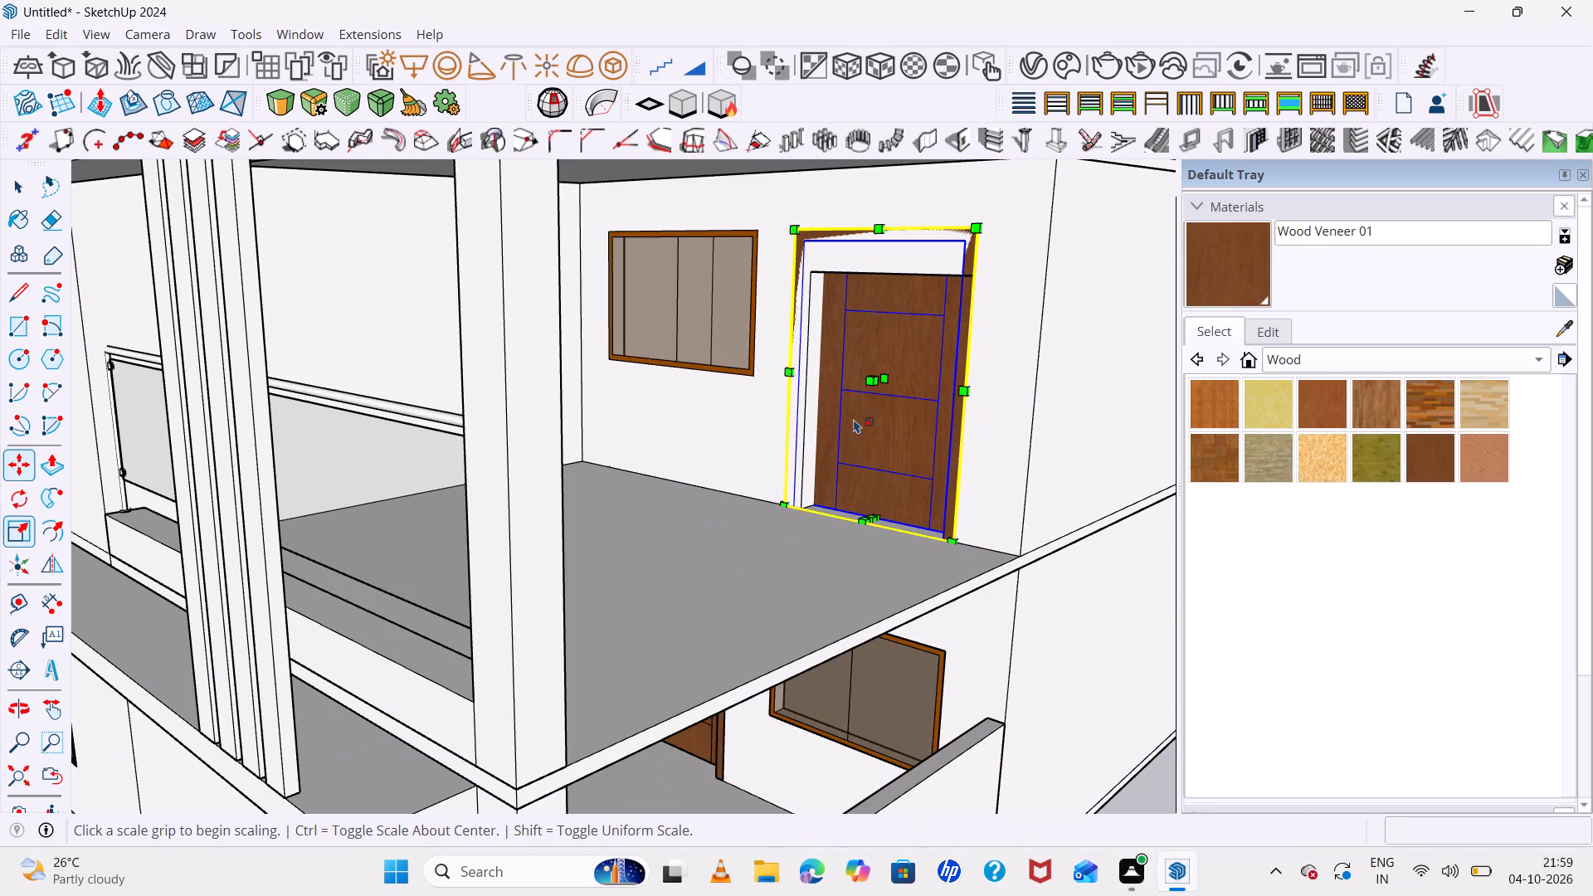
{"action": "scroll", "coordinate": [804, 383], "scroll_direction": "up", "scroll_amount": 4}
{"action": "left_click", "coordinate": [787, 364]}
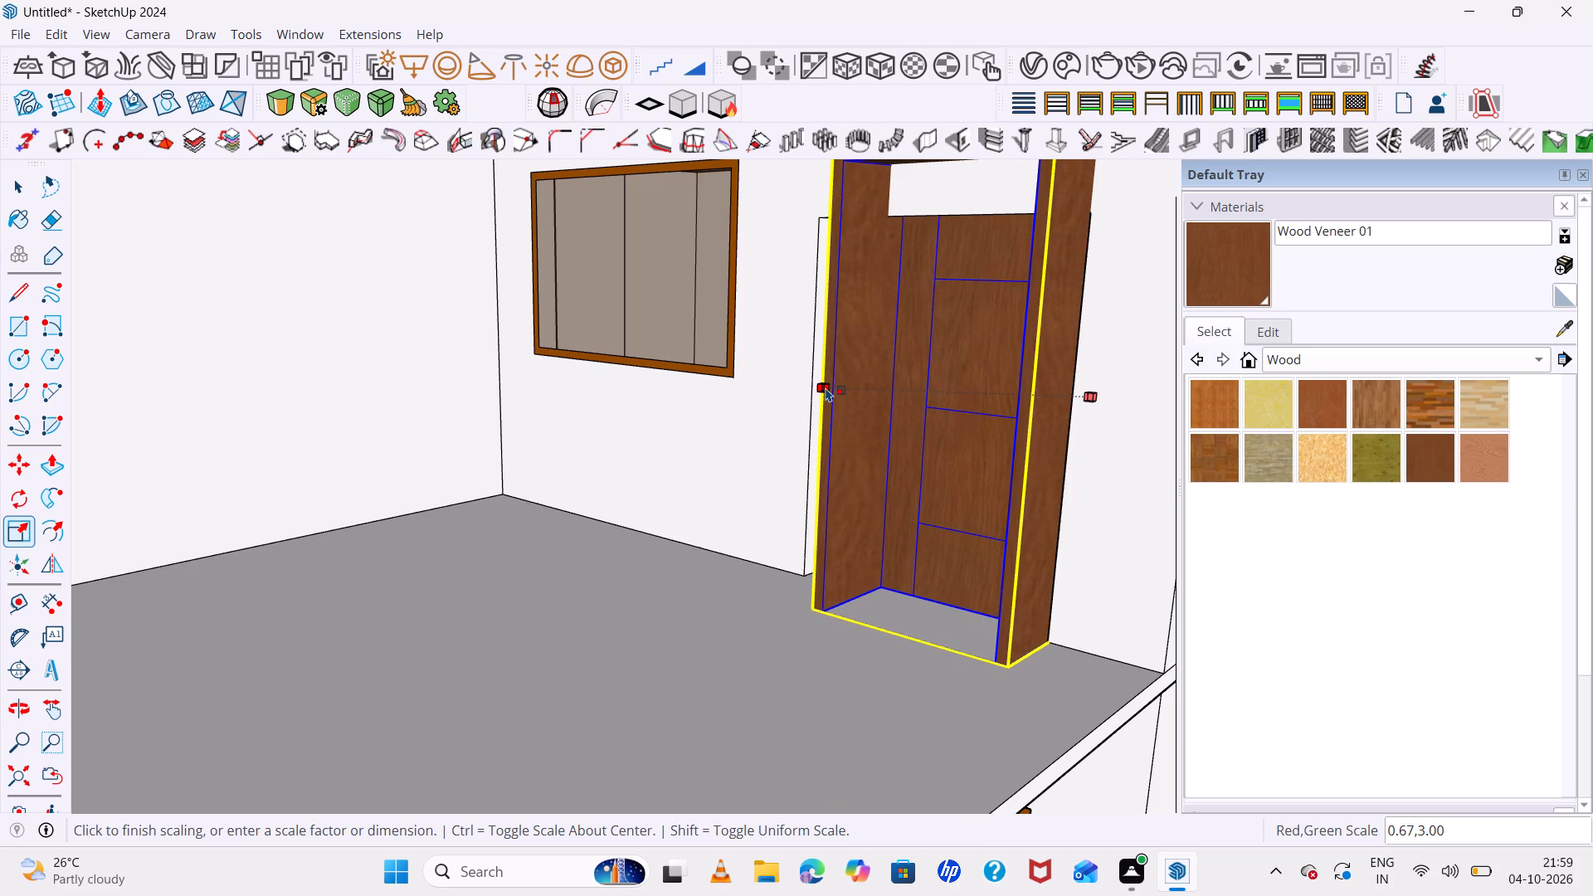
{"action": "scroll", "coordinate": [826, 387], "scroll_direction": "up", "scroll_amount": 4}
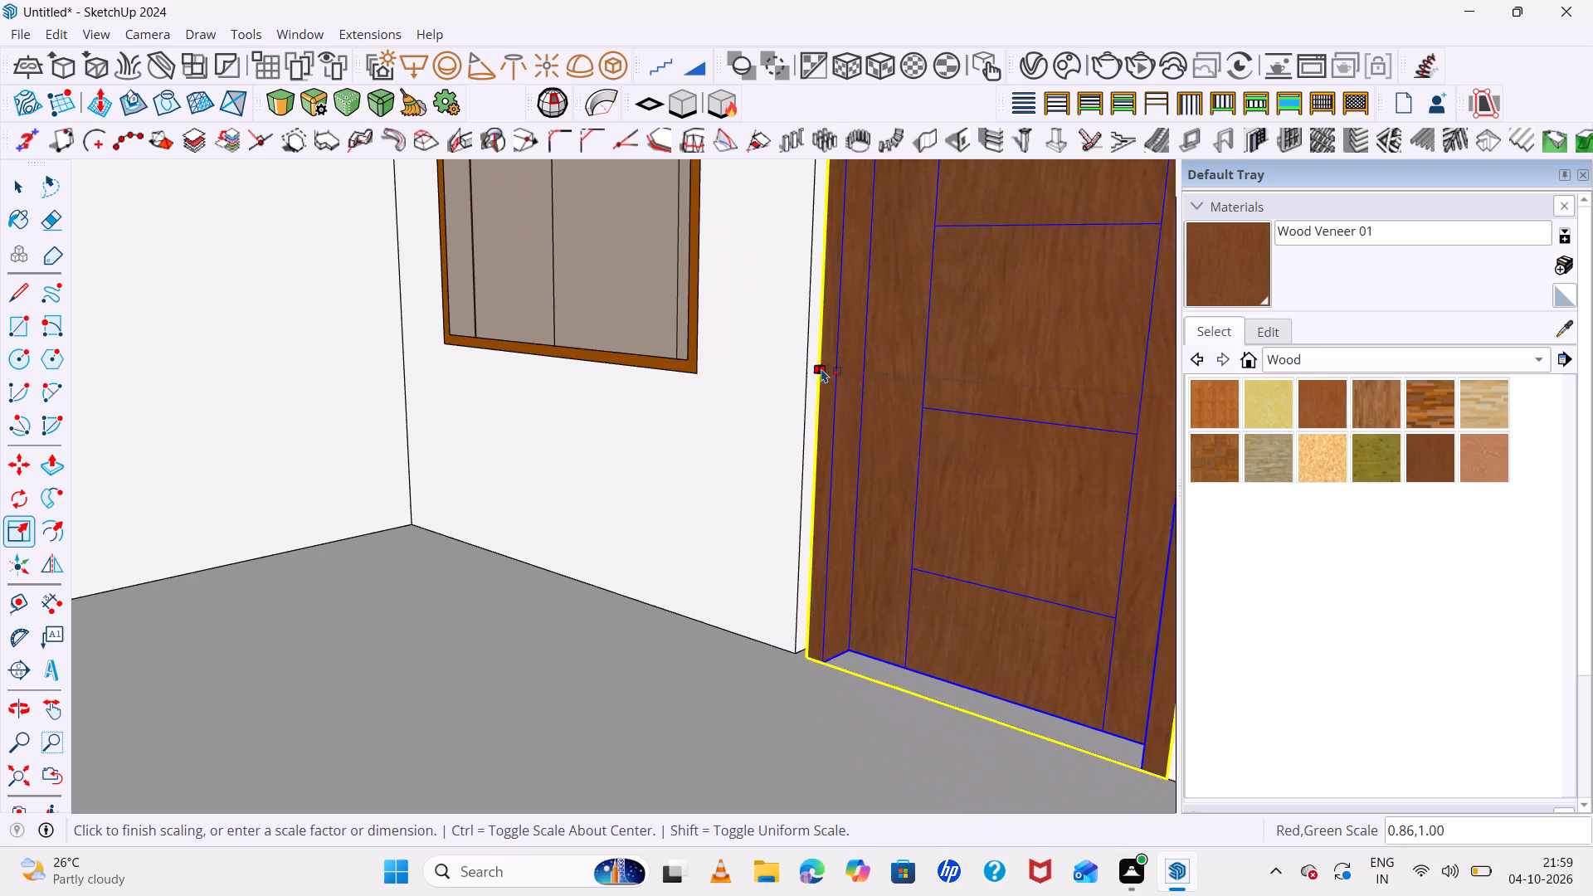
{"action": "left_click", "coordinate": [806, 357]}
Scale the balcony door's height down from its top so it fits the wall opening, and deselect it.
{"action": "scroll", "coordinate": [694, 413], "scroll_direction": "down", "scroll_amount": 7}
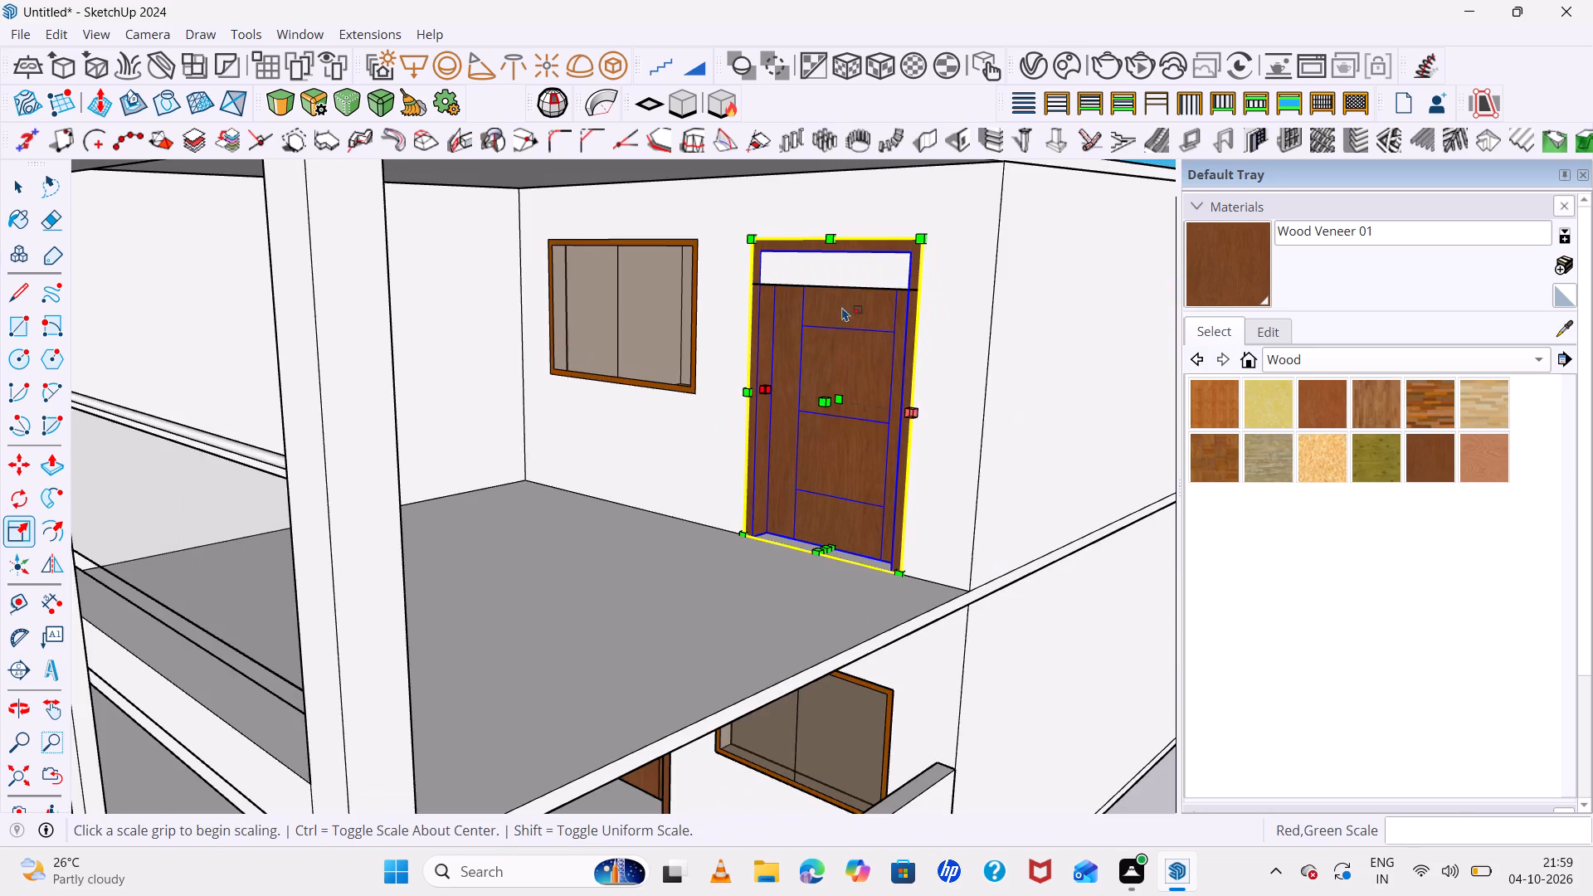
{"action": "scroll", "coordinate": [871, 220], "scroll_direction": "up", "scroll_amount": 6}
{"action": "left_click", "coordinate": [805, 246]}
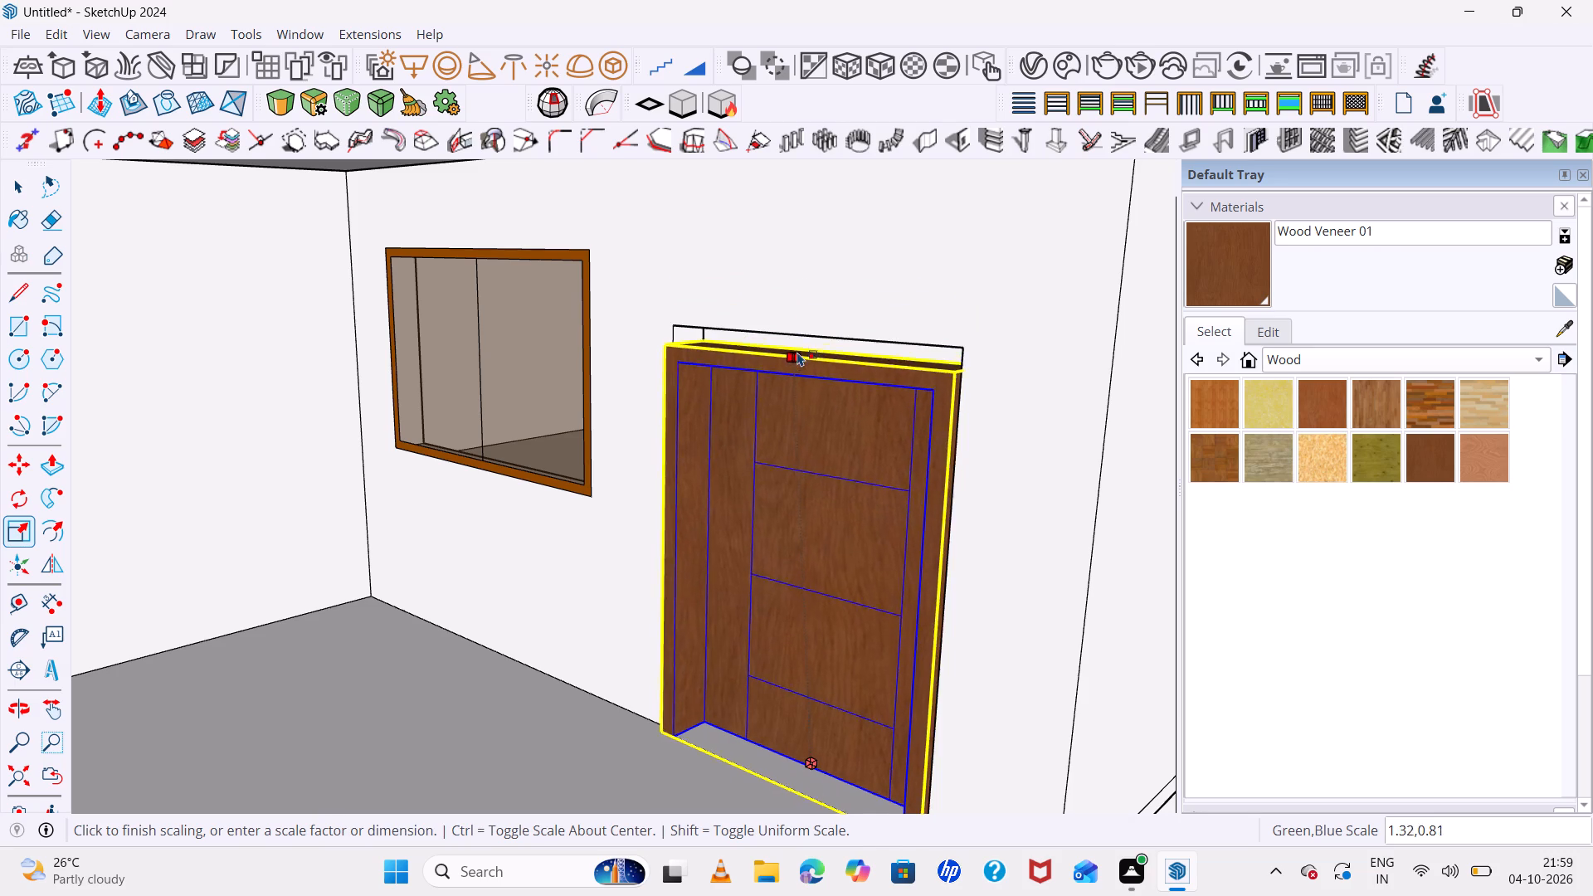
{"action": "left_click", "coordinate": [805, 327]}
{"action": "scroll", "coordinate": [724, 359], "scroll_direction": "down", "scroll_amount": 5}
{"action": "middle_click_drag", "start_coordinate": [787, 425], "coordinate": [928, 418]}
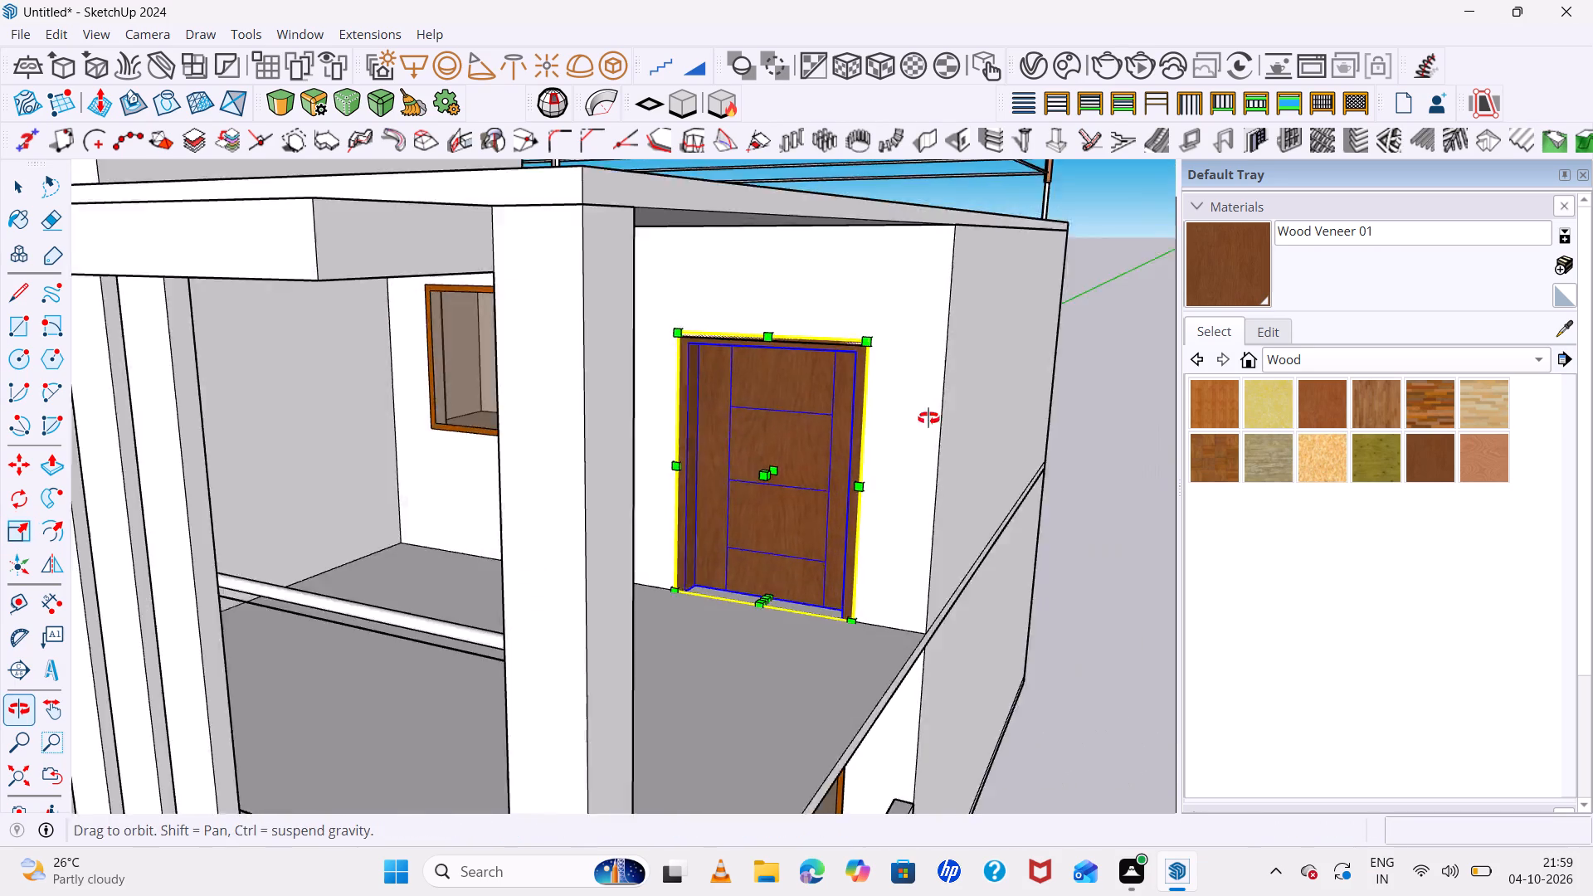
{"action": "middle_click_drag", "start_coordinate": [928, 418], "coordinate": [931, 276]}
{"action": "scroll", "coordinate": [819, 291], "scroll_direction": "up", "scroll_amount": 1}
{"action": "scroll", "coordinate": [713, 293], "scroll_direction": "down", "scroll_amount": 14}
{"action": "middle_click_drag", "start_coordinate": [814, 460], "coordinate": [965, 552]}
{"action": "middle_click", "coordinate": [965, 552]}
{"action": "key", "text": "space"}
{"action": "left_click", "coordinate": [875, 402]}
Examine both placed doors and the house exterior from the front, side and underneath.
{"action": "scroll", "coordinate": [871, 401], "scroll_direction": "up", "scroll_amount": 5}
{"action": "middle_click_drag", "start_coordinate": [871, 401], "coordinate": [744, 427]}
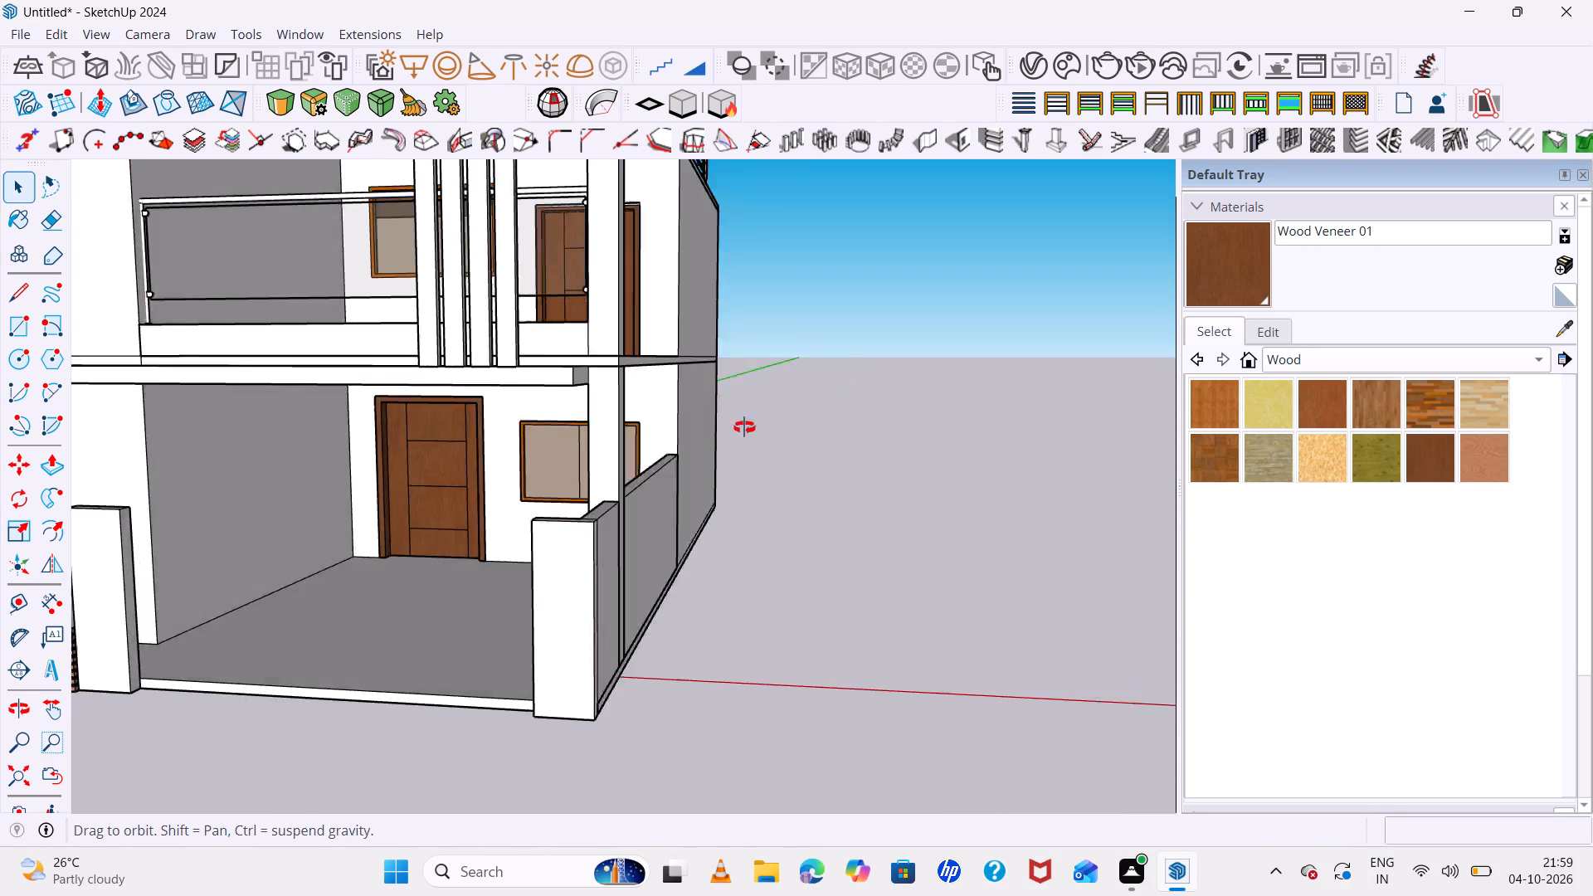
{"action": "middle_click_drag", "start_coordinate": [744, 427], "coordinate": [672, 540]}
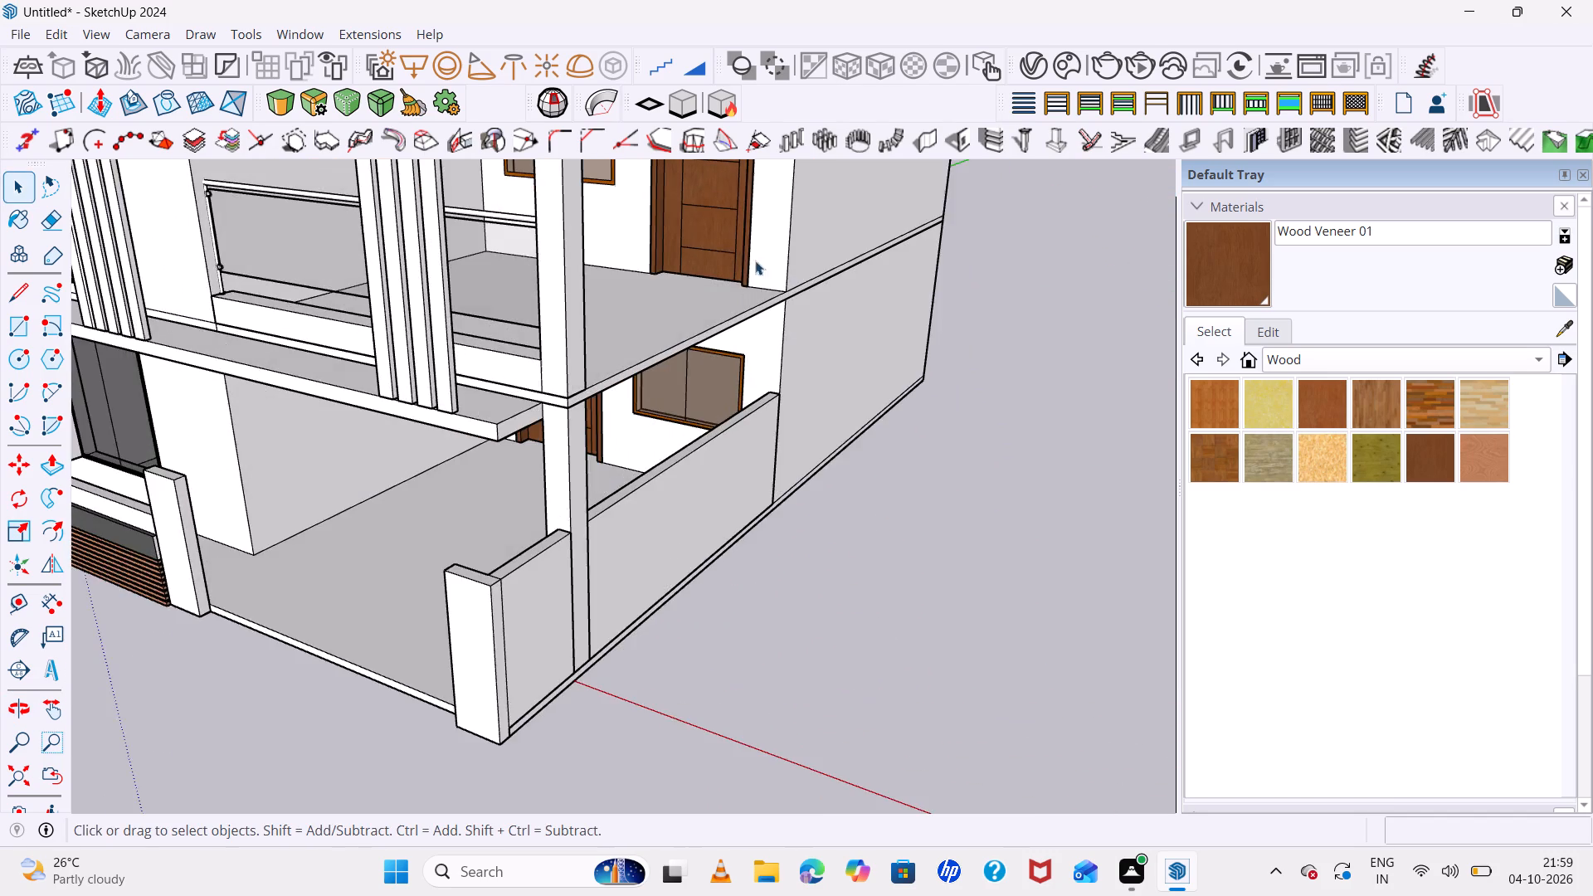
{"action": "scroll", "coordinate": [755, 259], "scroll_direction": "up", "scroll_amount": 11}
{"action": "middle_click_drag", "start_coordinate": [764, 317], "coordinate": [648, 363]}
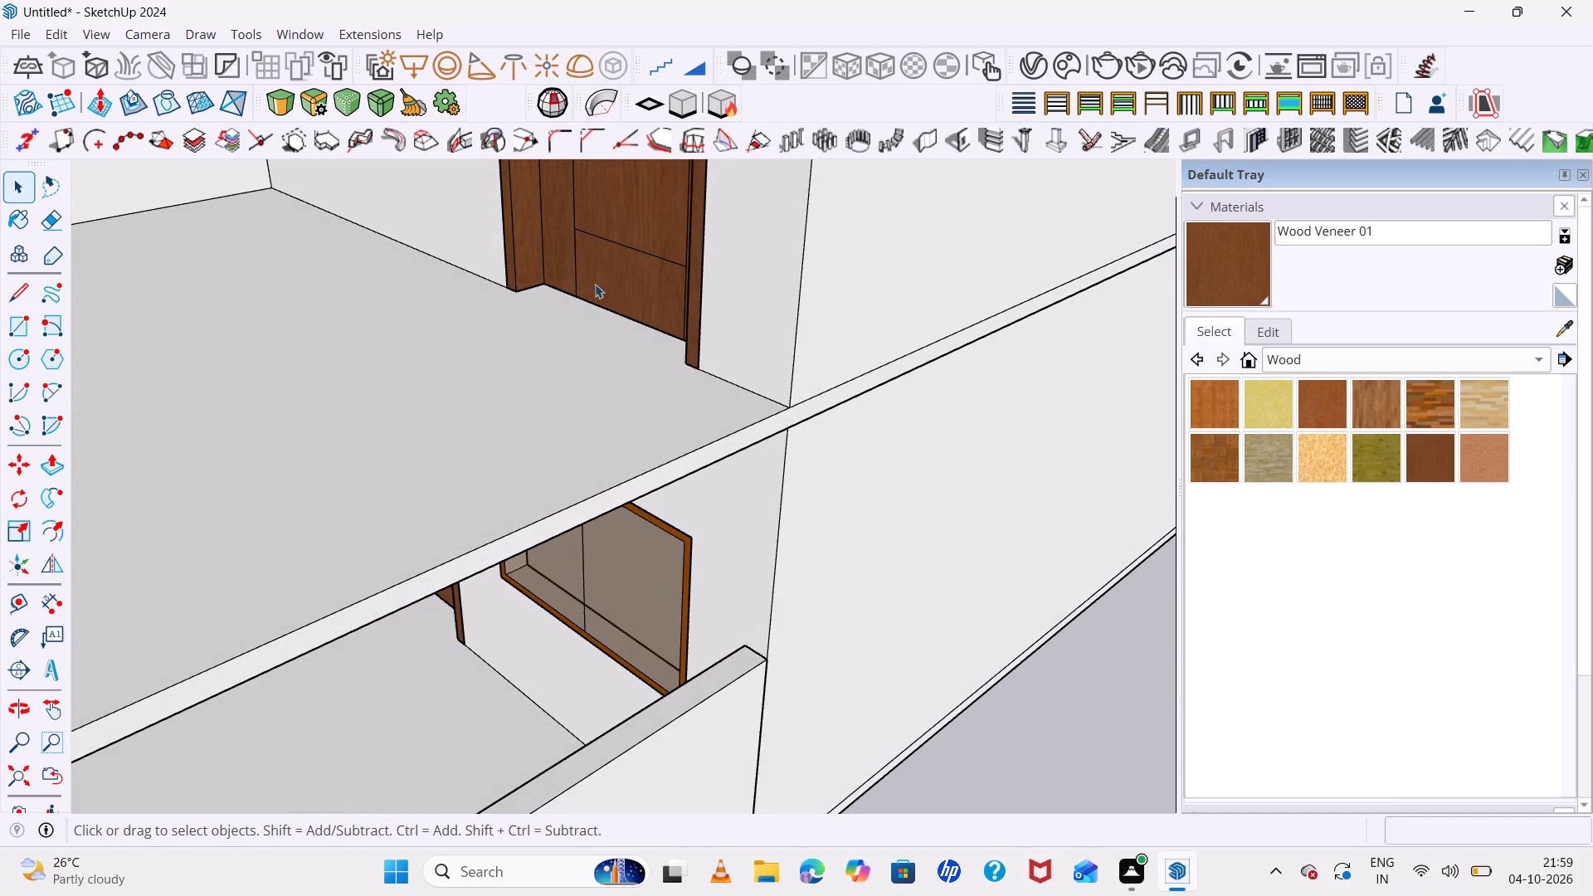
{"action": "scroll", "coordinate": [565, 267], "scroll_direction": "up", "scroll_amount": 6}
{"action": "scroll", "coordinate": [550, 265], "scroll_direction": "down", "scroll_amount": 13}
{"action": "middle_click_drag", "start_coordinate": [640, 448], "coordinate": [738, 341]}
{"action": "middle_click", "coordinate": [738, 338]}
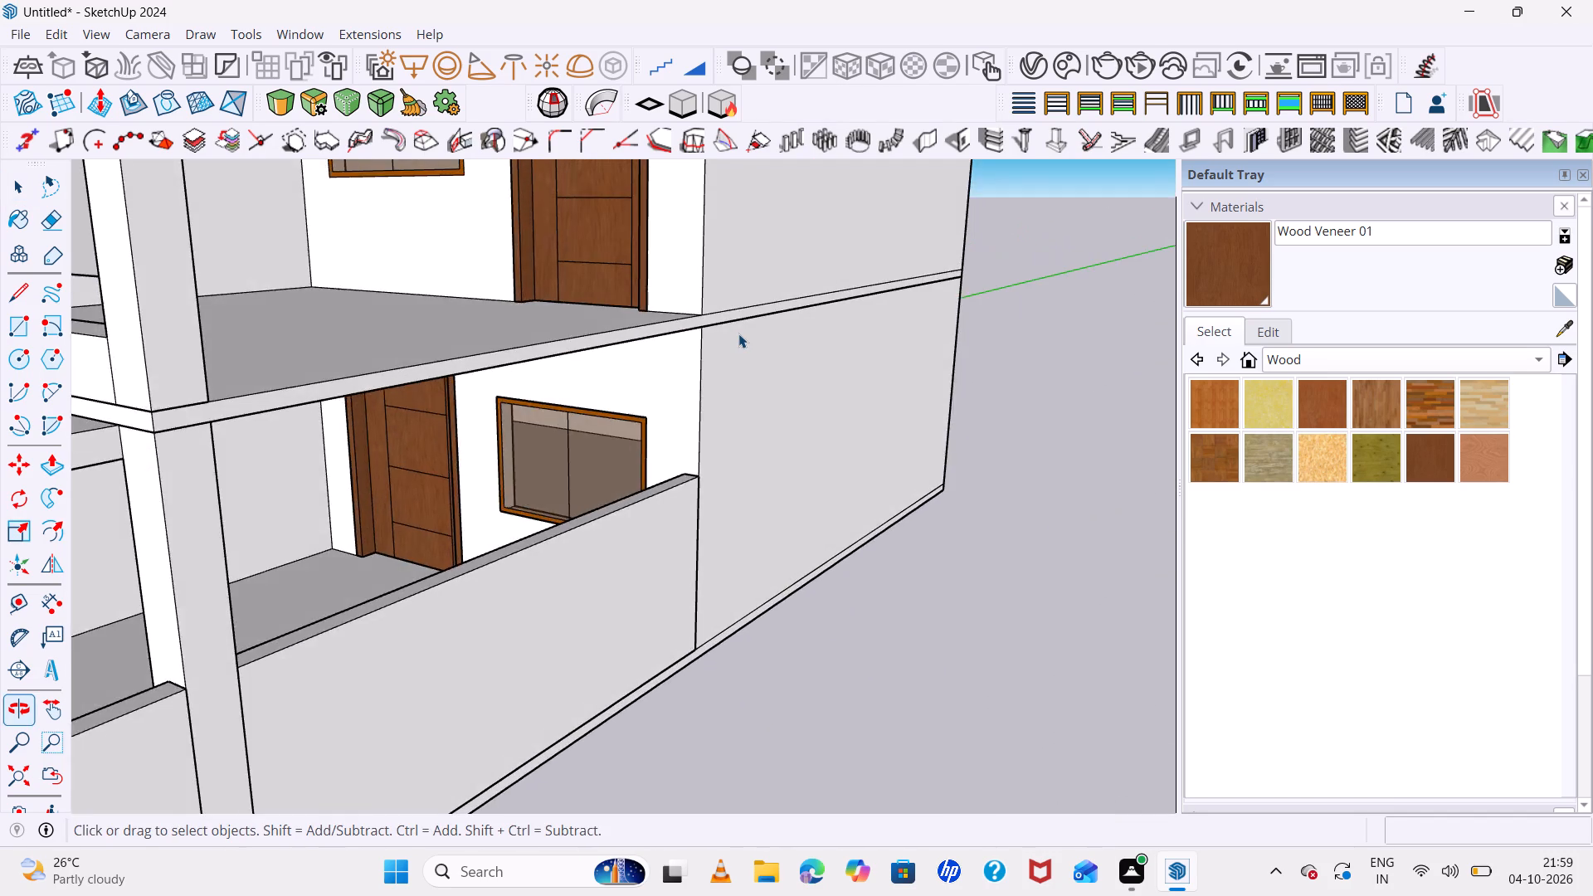
{"action": "scroll", "coordinate": [738, 334], "scroll_direction": "down", "scroll_amount": 14}
{"action": "middle_click_drag", "start_coordinate": [678, 378], "coordinate": [946, 222]}
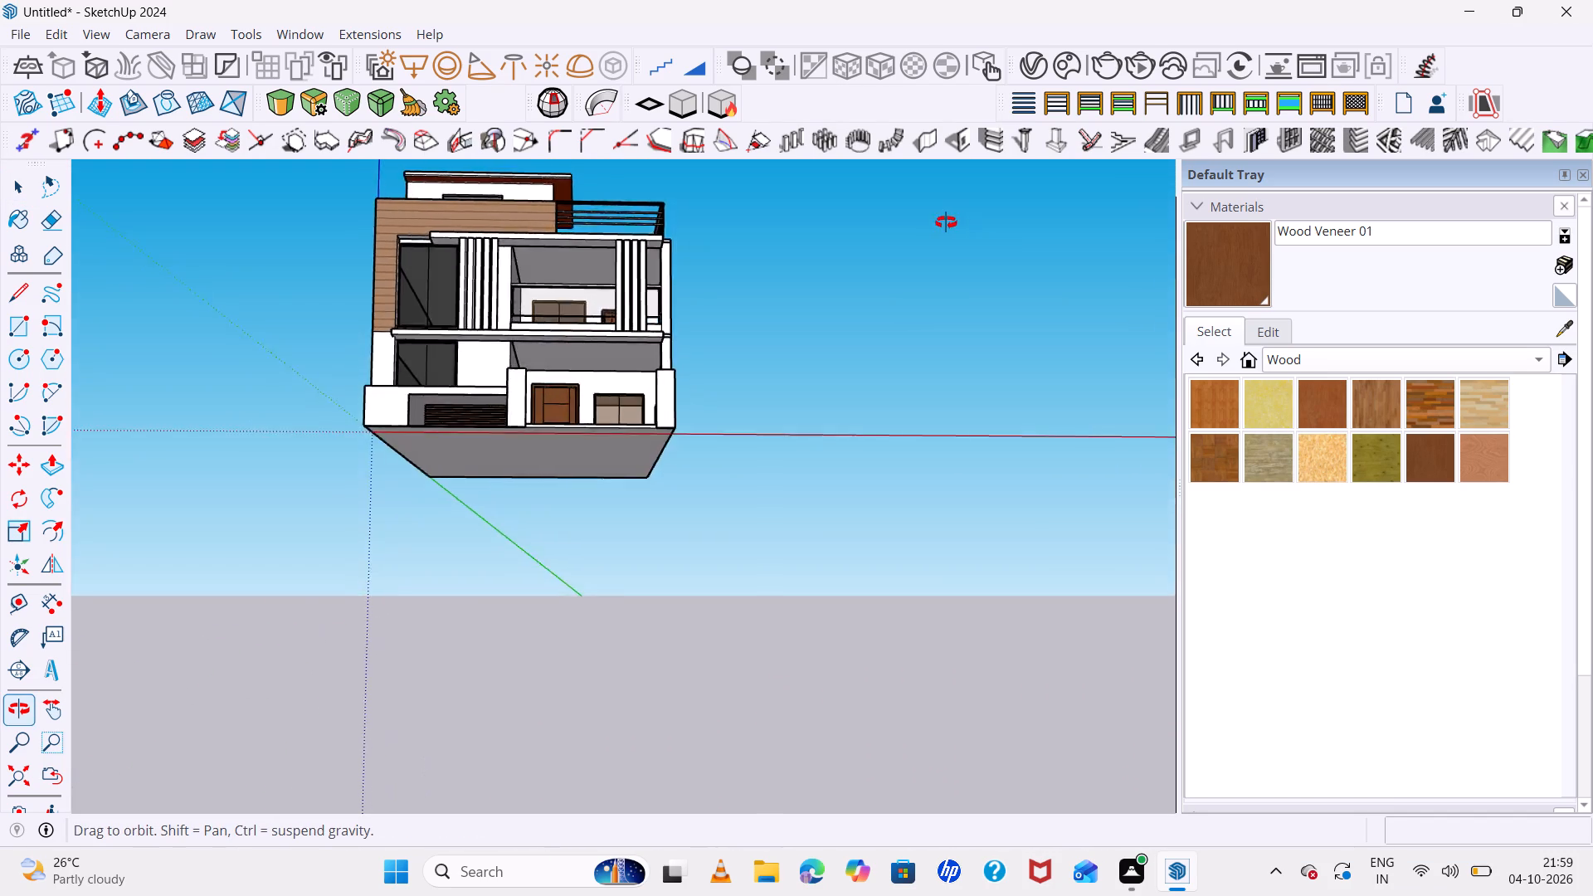
{"action": "middle_click_drag", "start_coordinate": [946, 222], "coordinate": [306, 302]}
{"action": "scroll", "coordinate": [724, 245], "scroll_direction": "up", "scroll_amount": 1}
{"action": "middle_click_drag", "start_coordinate": [561, 363], "coordinate": [948, 449]}
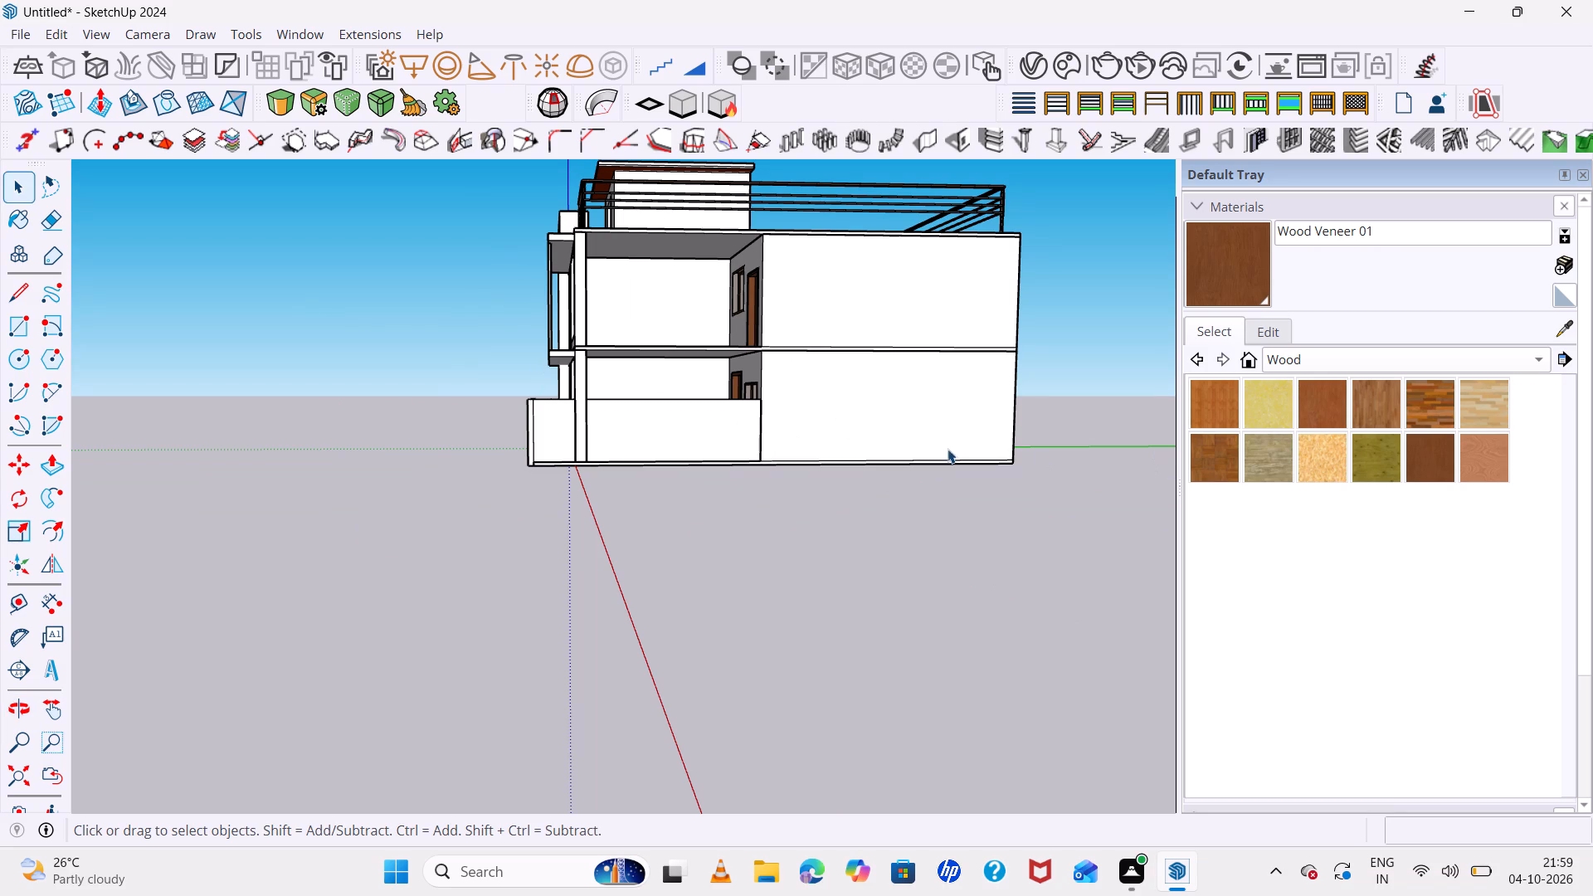
{"action": "middle_click_drag", "start_coordinate": [948, 449], "coordinate": [1112, 466]}
{"action": "middle_click_drag", "start_coordinate": [1132, 466], "coordinate": [1148, 466]}
{"action": "middle_click_drag", "start_coordinate": [893, 420], "coordinate": [1220, 459]}
{"action": "scroll", "coordinate": [434, 344], "scroll_direction": "up", "scroll_amount": 7}
{"action": "scroll", "coordinate": [433, 343], "scroll_direction": "down", "scroll_amount": 4}
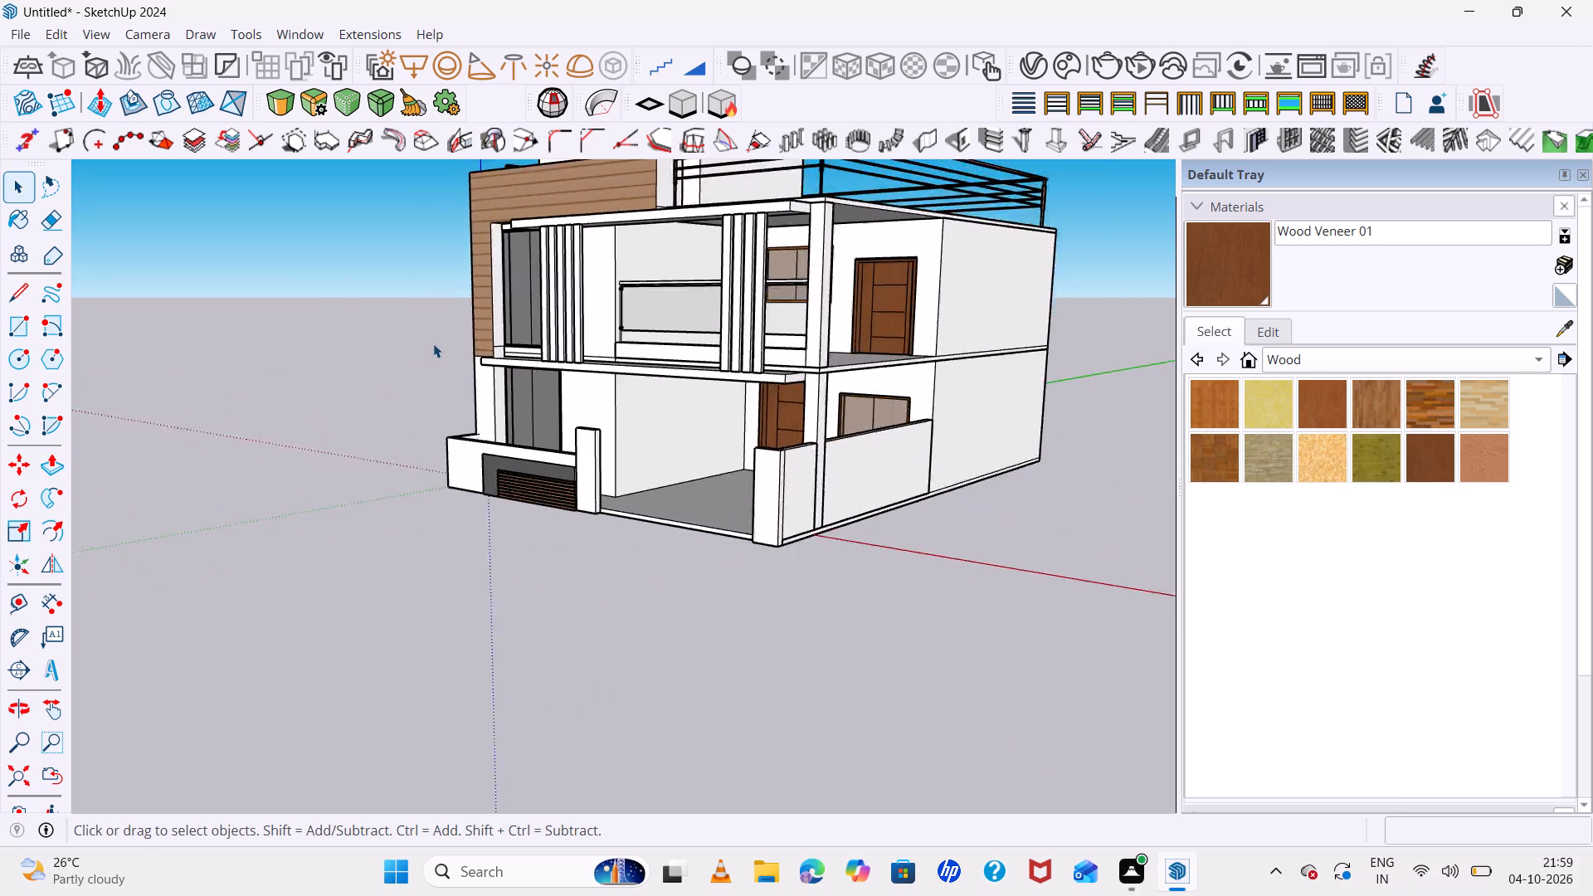
Examine the house's front facade, porch and side wall from several angles and distances.
{"action": "scroll", "coordinate": [433, 343], "scroll_direction": "down", "scroll_amount": 3}
{"action": "middle_click_drag", "start_coordinate": [582, 470], "coordinate": [834, 542]}
{"action": "scroll", "coordinate": [796, 465], "scroll_direction": "up", "scroll_amount": 6}
{"action": "middle_click_drag", "start_coordinate": [634, 423], "coordinate": [1068, 411]}
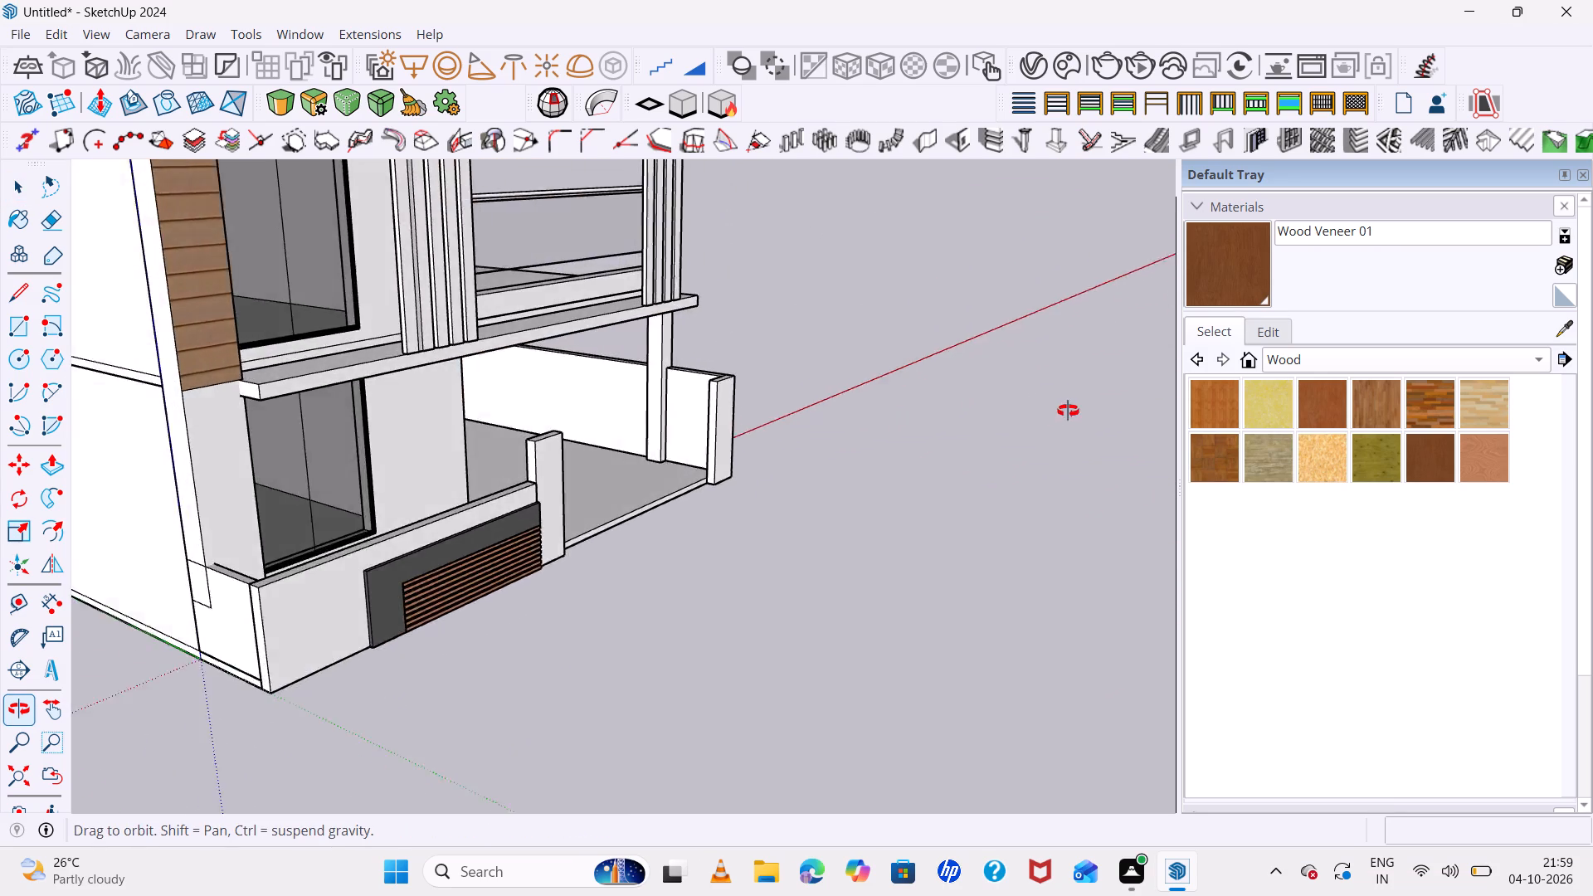
{"action": "middle_click_drag", "start_coordinate": [1068, 411], "coordinate": [491, 453]}
{"action": "scroll", "coordinate": [491, 453], "scroll_direction": "up", "scroll_amount": 1}
{"action": "scroll", "coordinate": [493, 454], "scroll_direction": "down", "scroll_amount": 8}
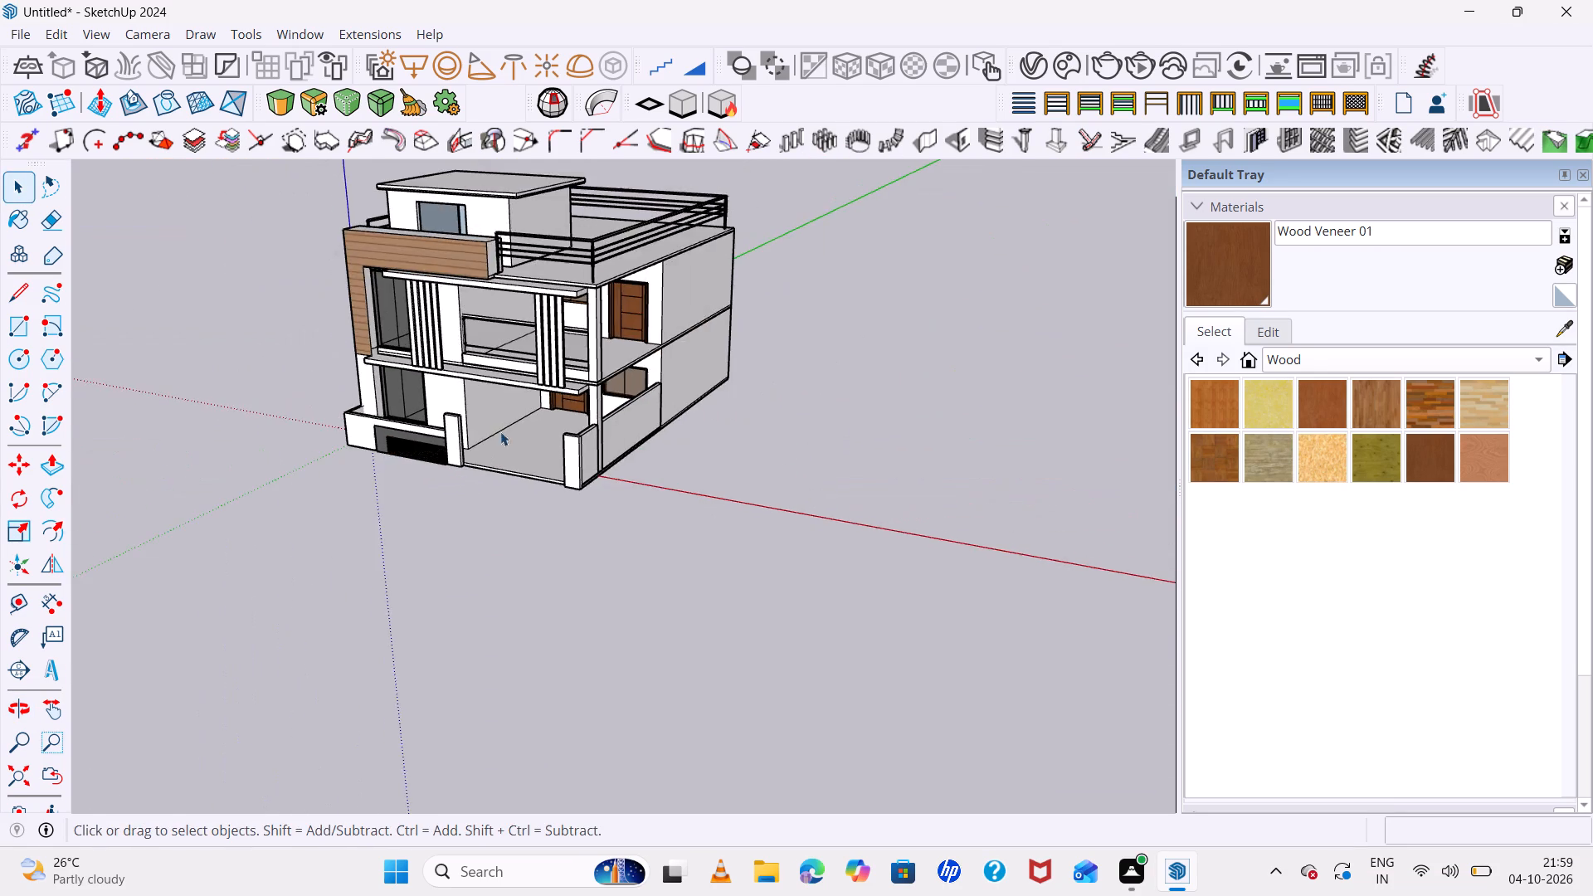
{"action": "scroll", "coordinate": [505, 416], "scroll_direction": "down", "scroll_amount": 5}
{"action": "middle_click_drag", "start_coordinate": [538, 460], "coordinate": [943, 323]}
{"action": "scroll", "coordinate": [596, 351], "scroll_direction": "up", "scroll_amount": 3}
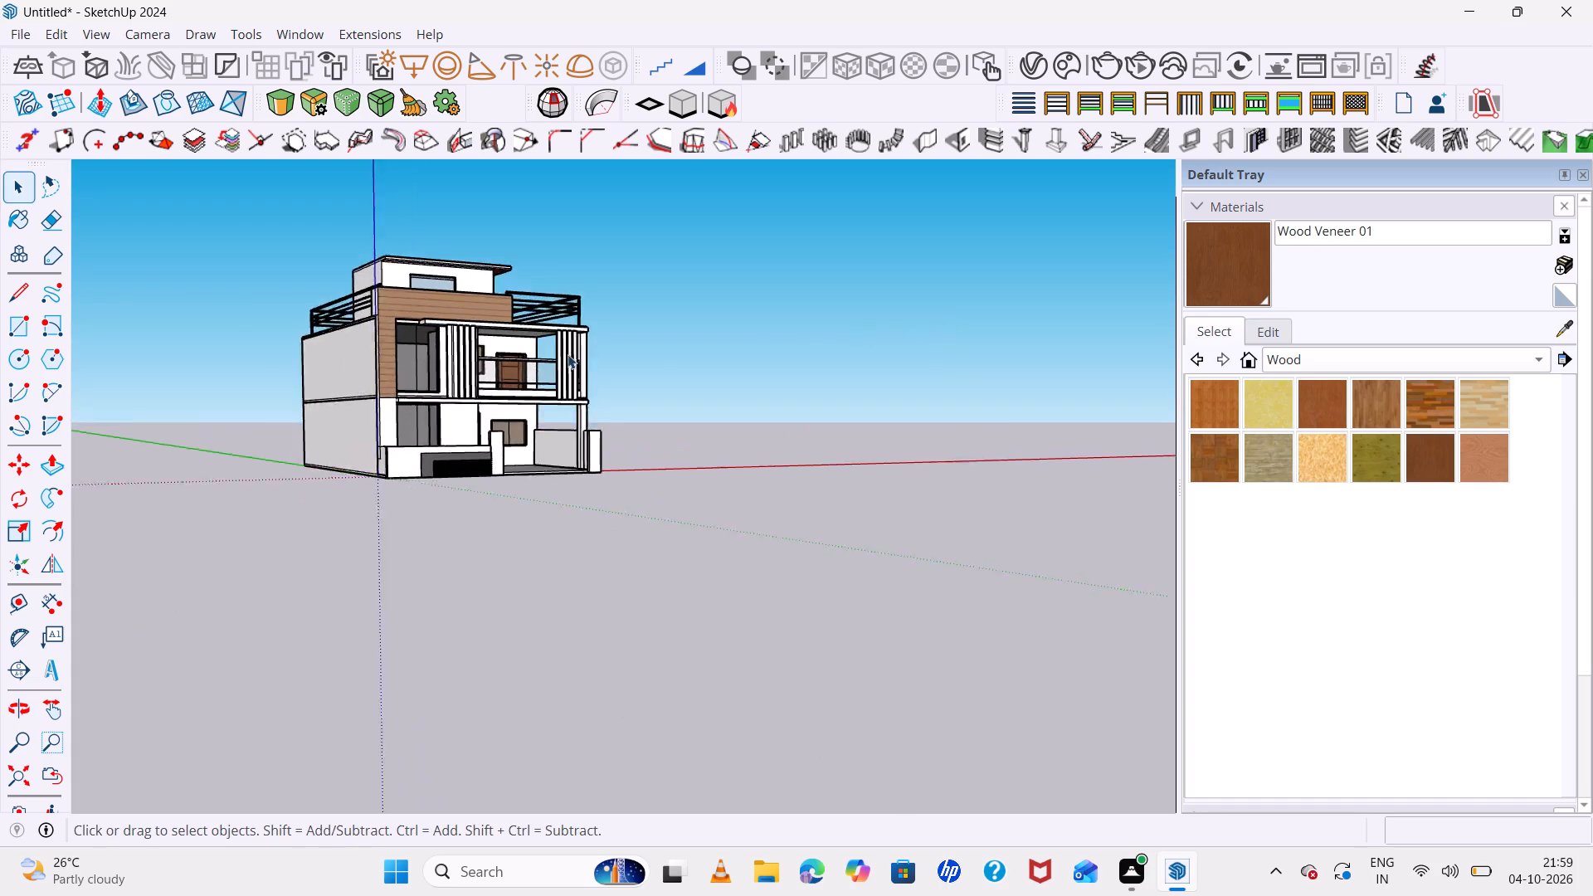
{"action": "scroll", "coordinate": [568, 354], "scroll_direction": "up", "scroll_amount": 3}
{"action": "scroll", "coordinate": [501, 343], "scroll_direction": "down", "scroll_amount": 5}
{"action": "middle_click_drag", "start_coordinate": [625, 375], "coordinate": [477, 394]}
{"action": "scroll", "coordinate": [469, 392], "scroll_direction": "up", "scroll_amount": 12}
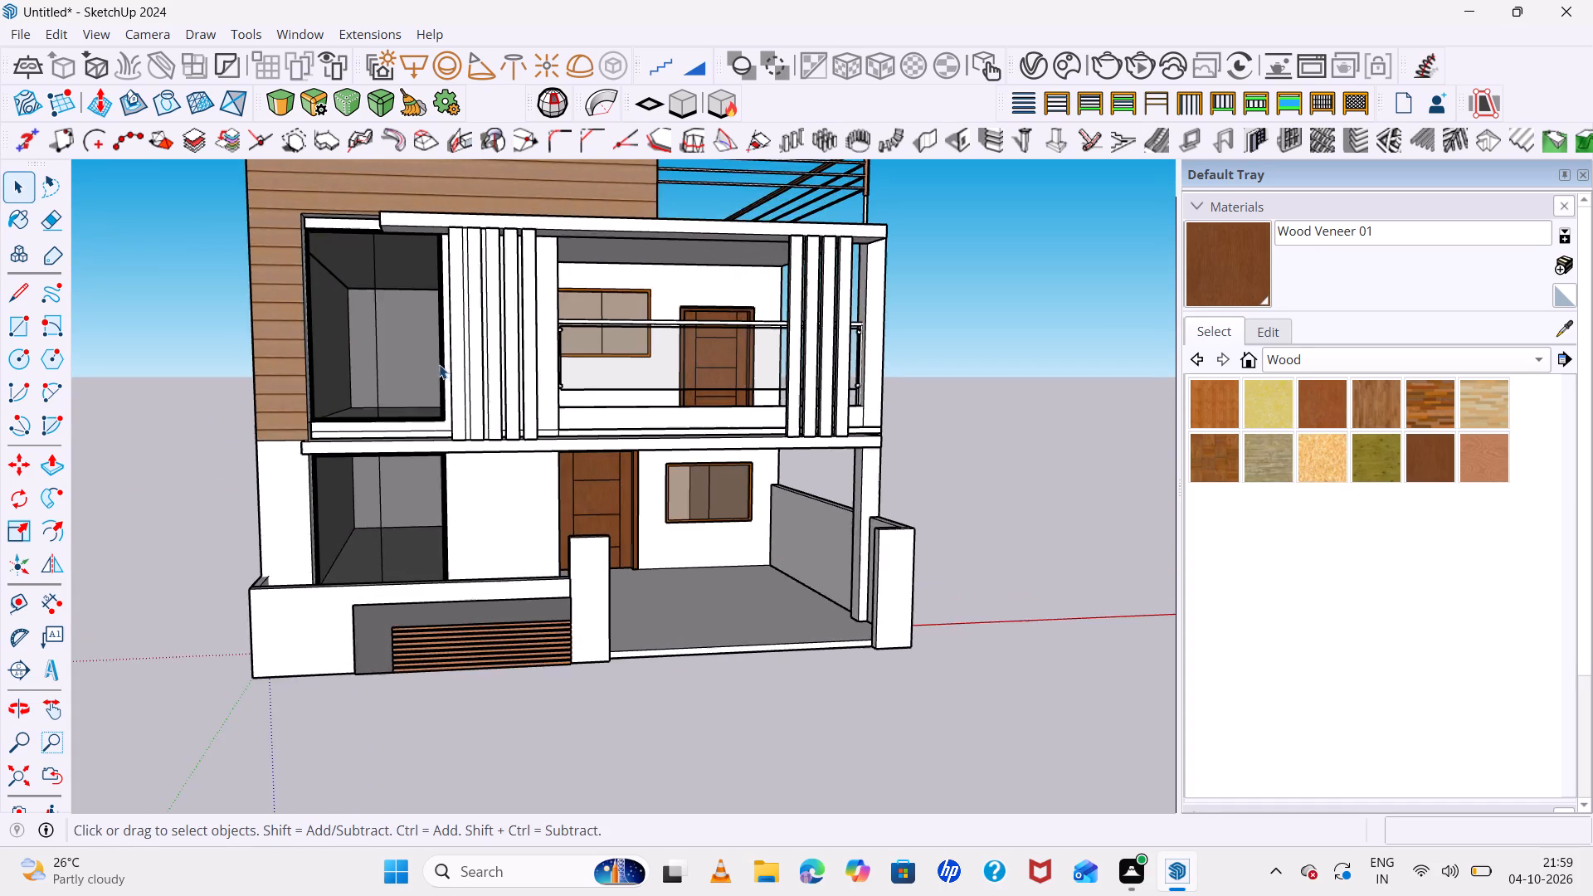
Paint the vertical fins beside the large upper-floor window with the Wood Floor Parquet material.
{"action": "middle_click_drag", "start_coordinate": [516, 421], "coordinate": [654, 479]}
{"action": "scroll", "coordinate": [570, 441], "scroll_direction": "up", "scroll_amount": 6}
{"action": "left_click", "coordinate": [442, 441]}
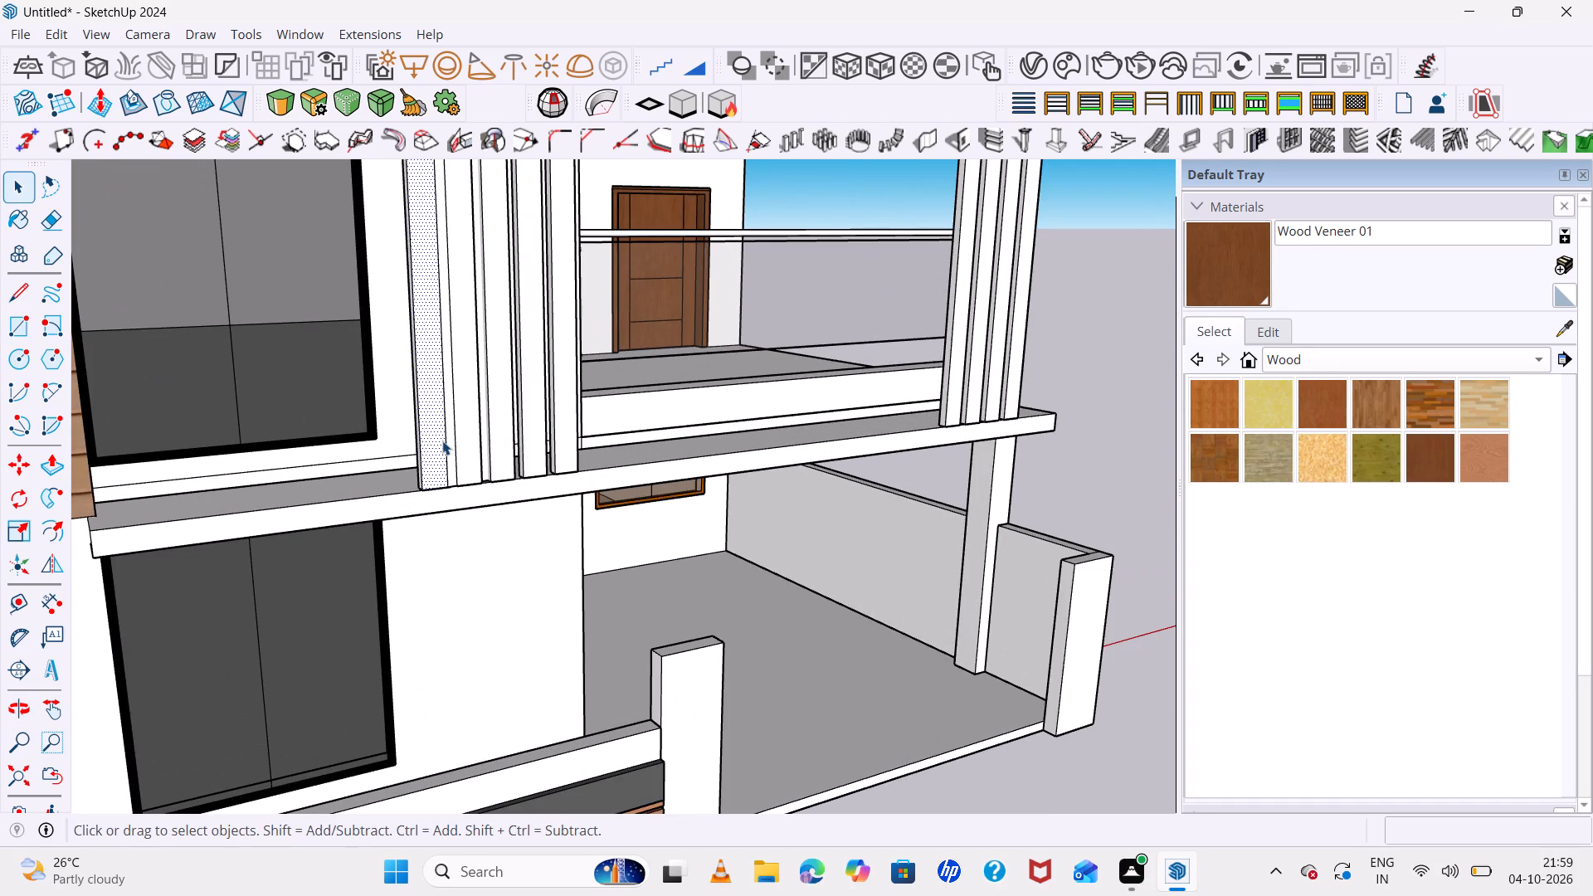
{"action": "triple_click", "coordinate": [441, 441]}
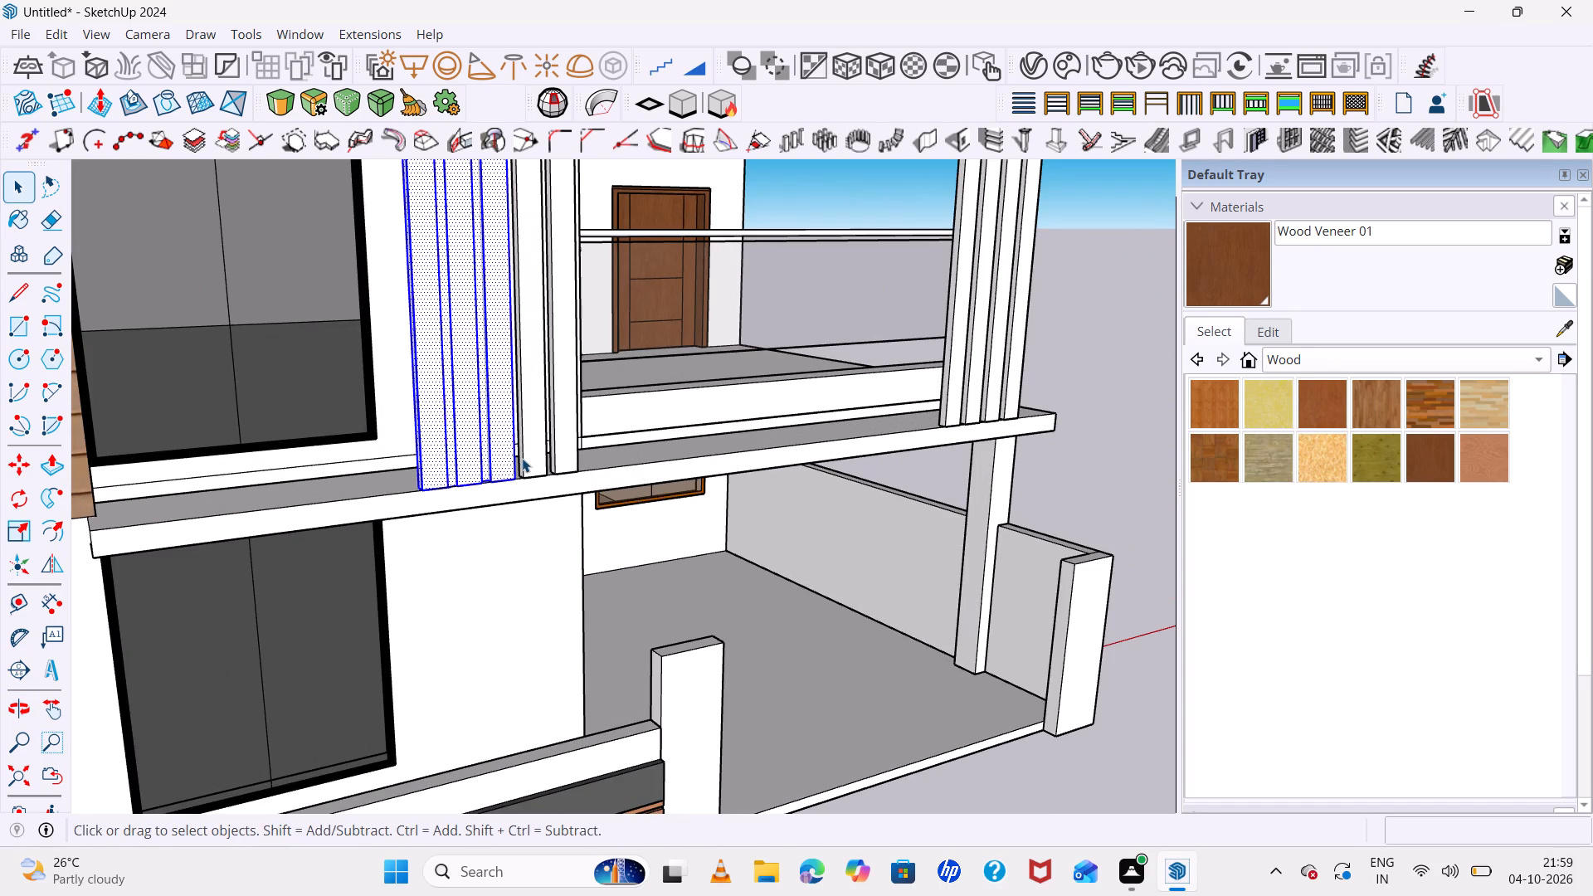
{"action": "double_click", "coordinate": [537, 450], "text": "shift"}
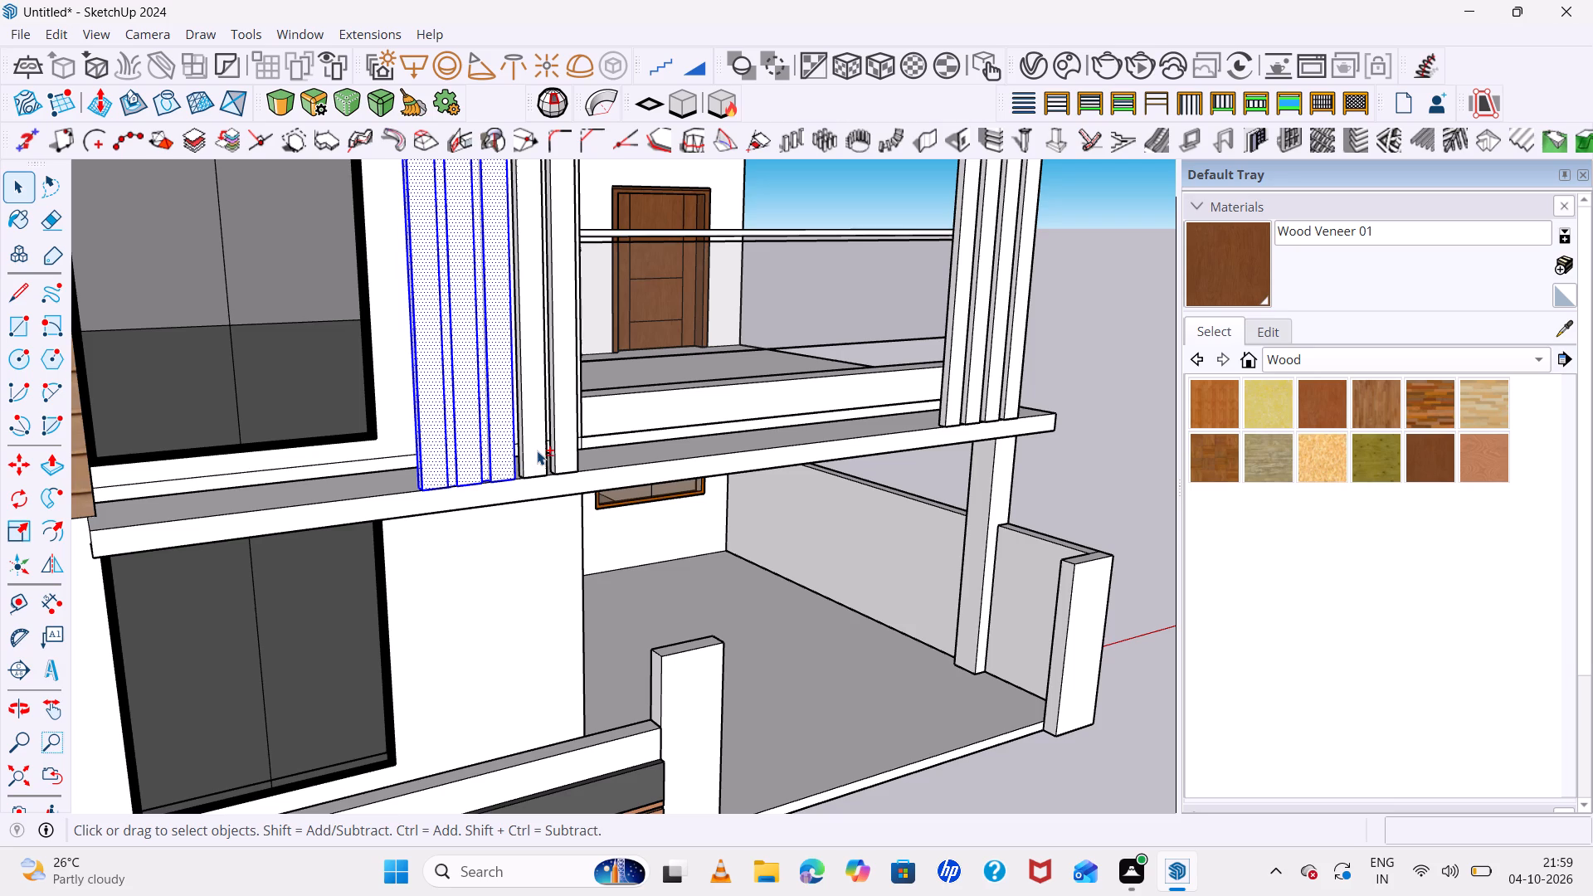
{"action": "double_click", "coordinate": [537, 450], "text": "shift"}
{"action": "triple_click", "coordinate": [569, 446], "text": "shift"}
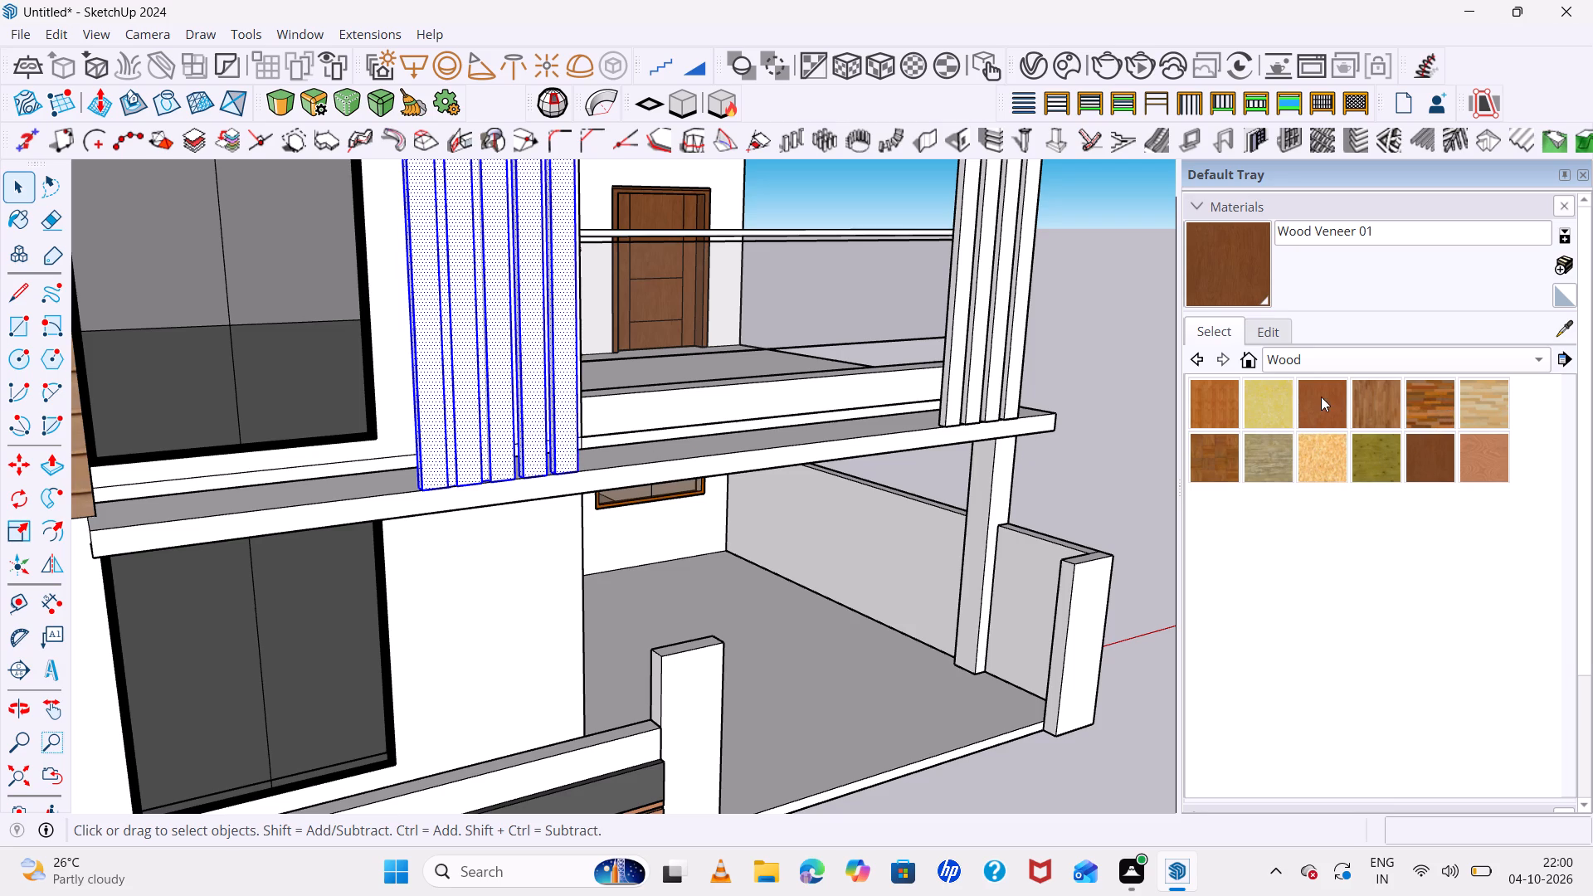
{"action": "left_click", "coordinate": [1420, 457]}
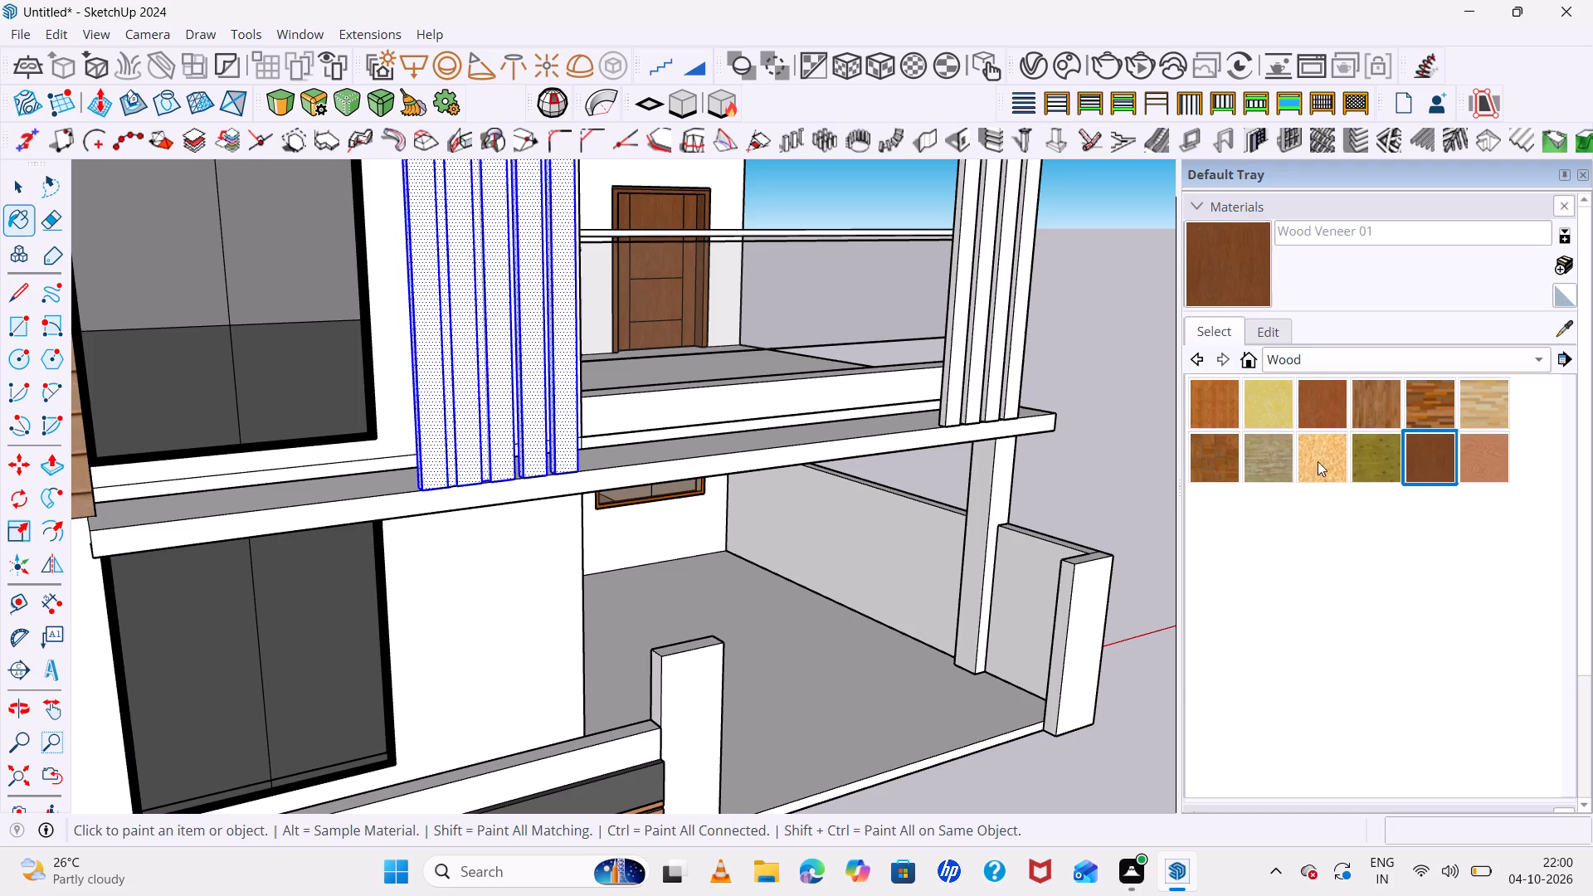
{"action": "left_click", "coordinate": [1225, 465]}
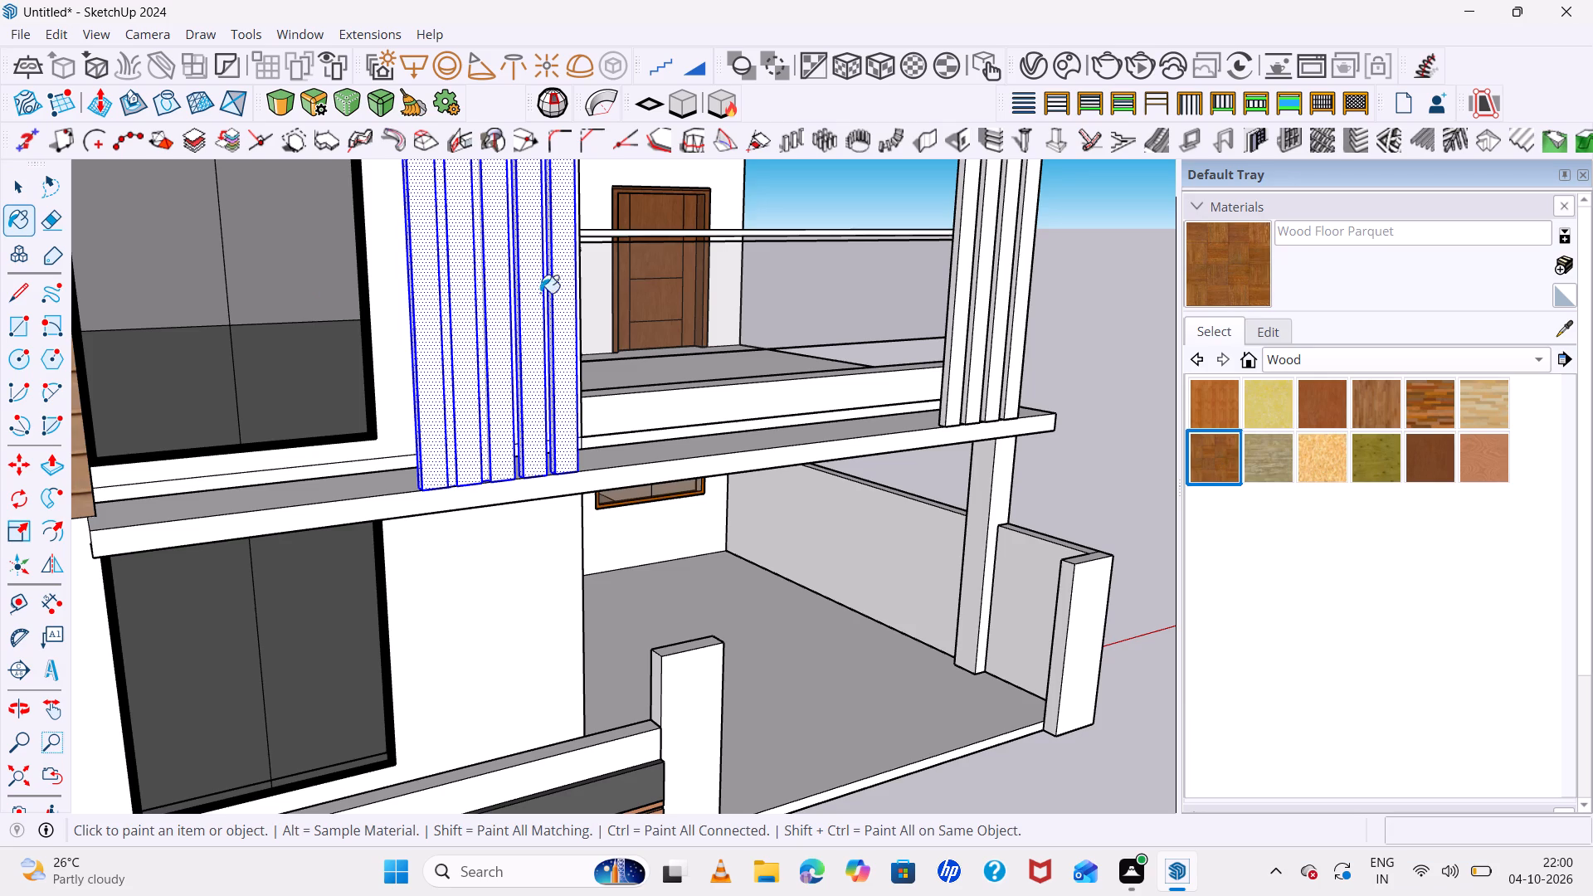
{"action": "left_click", "coordinate": [521, 304]}
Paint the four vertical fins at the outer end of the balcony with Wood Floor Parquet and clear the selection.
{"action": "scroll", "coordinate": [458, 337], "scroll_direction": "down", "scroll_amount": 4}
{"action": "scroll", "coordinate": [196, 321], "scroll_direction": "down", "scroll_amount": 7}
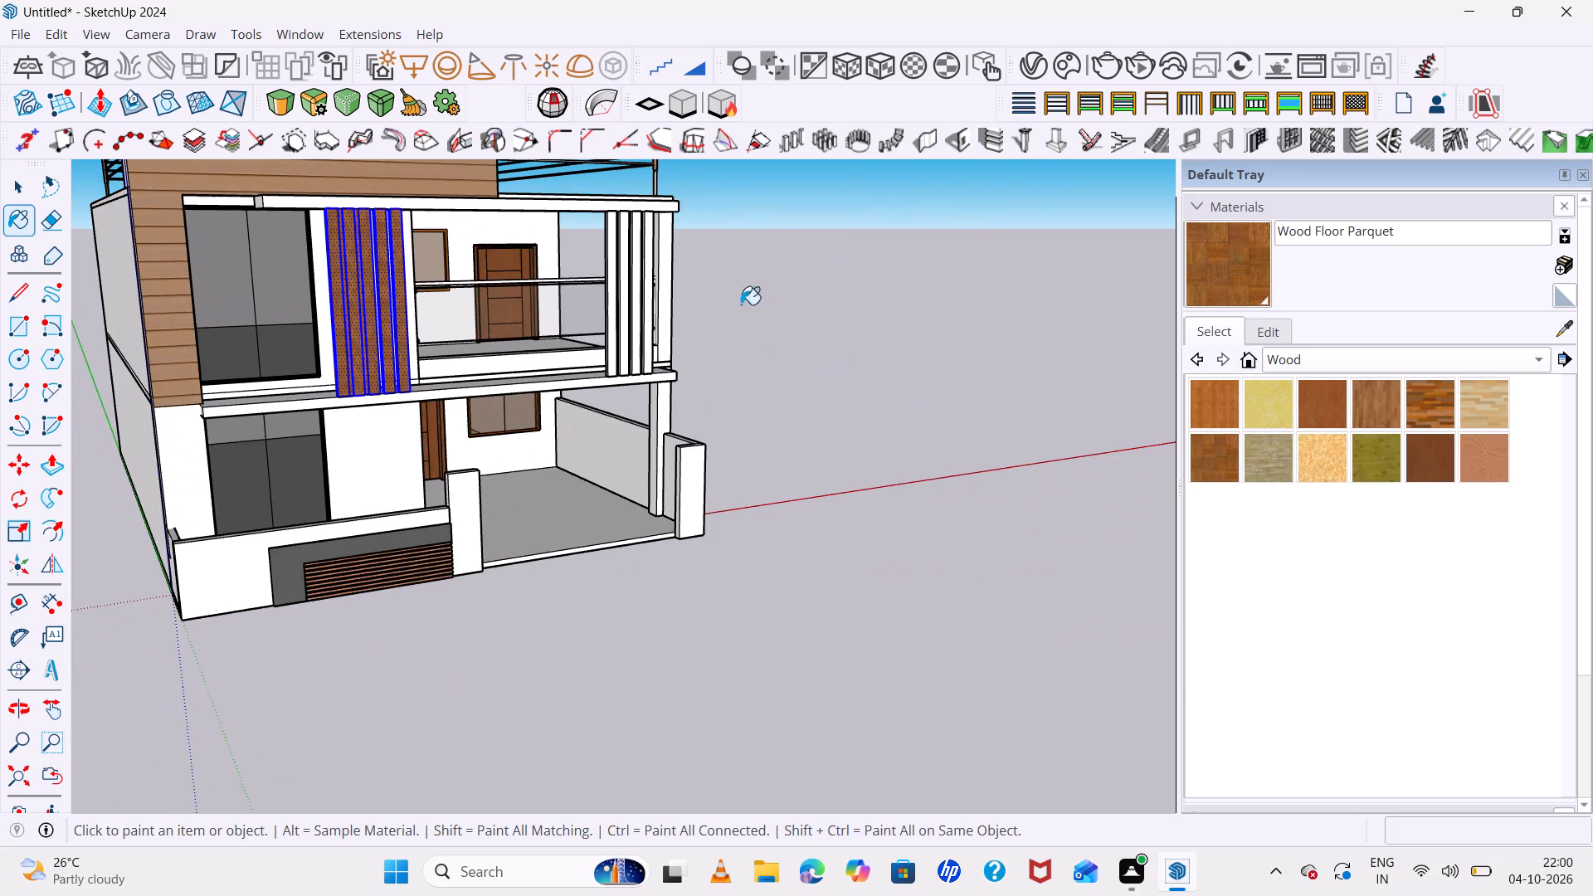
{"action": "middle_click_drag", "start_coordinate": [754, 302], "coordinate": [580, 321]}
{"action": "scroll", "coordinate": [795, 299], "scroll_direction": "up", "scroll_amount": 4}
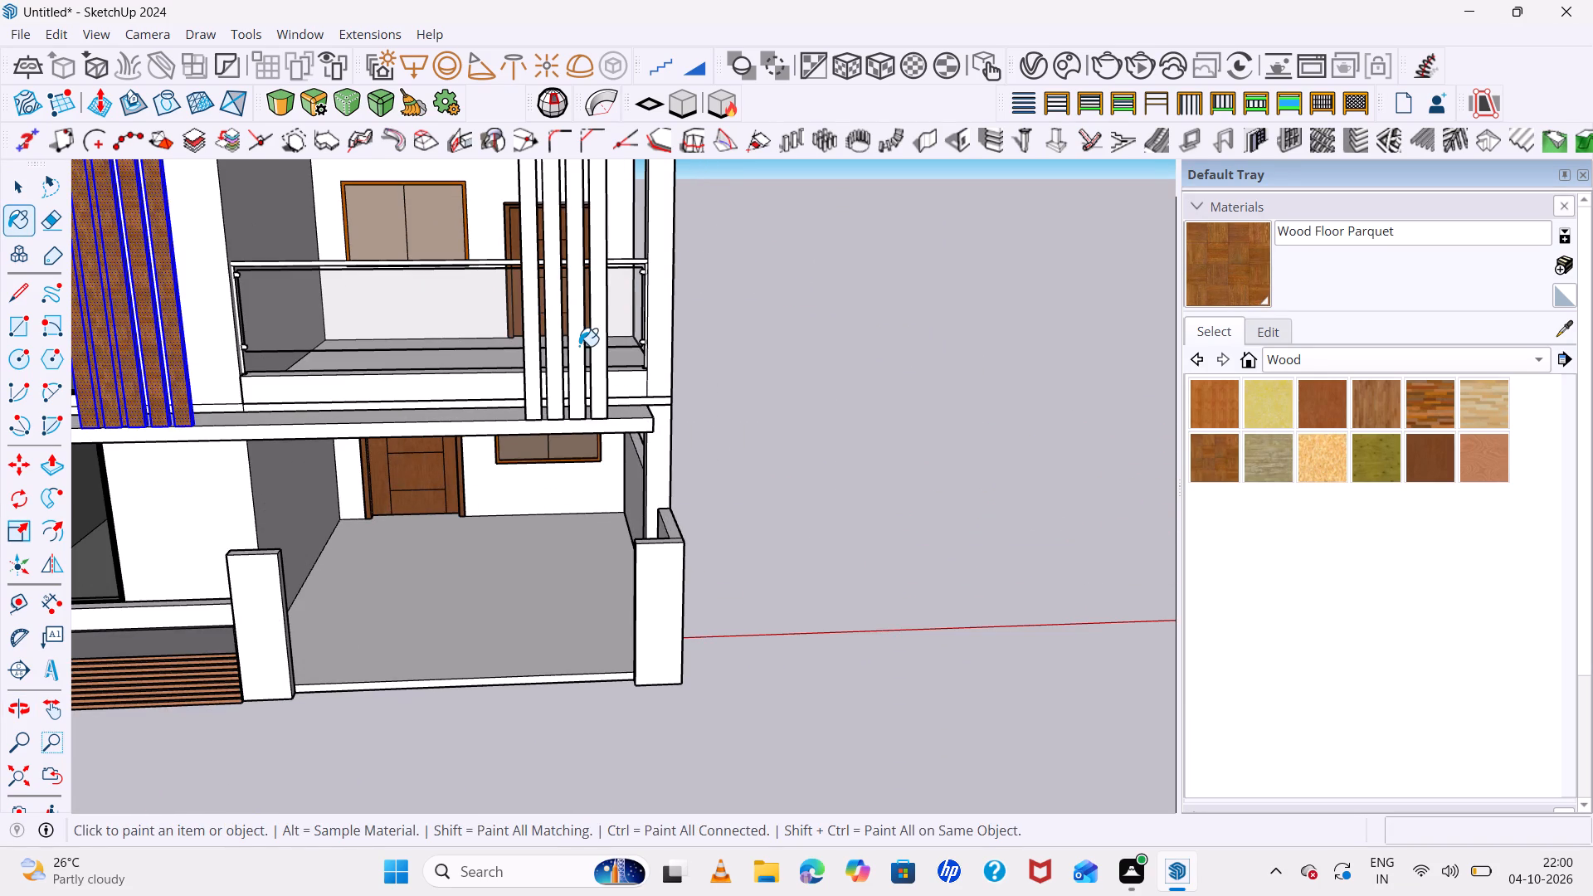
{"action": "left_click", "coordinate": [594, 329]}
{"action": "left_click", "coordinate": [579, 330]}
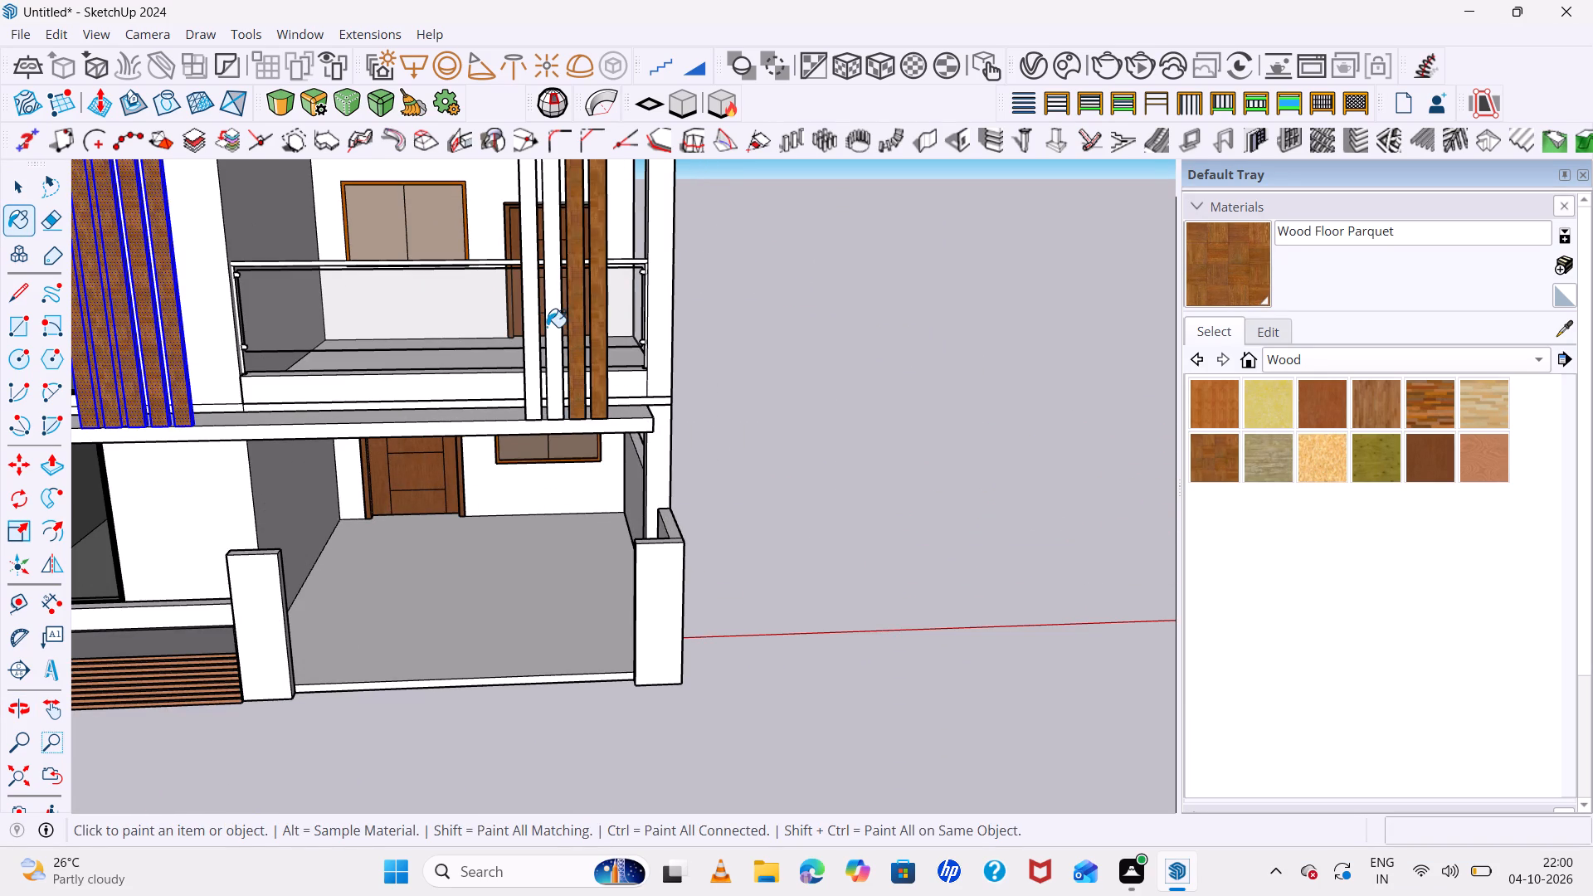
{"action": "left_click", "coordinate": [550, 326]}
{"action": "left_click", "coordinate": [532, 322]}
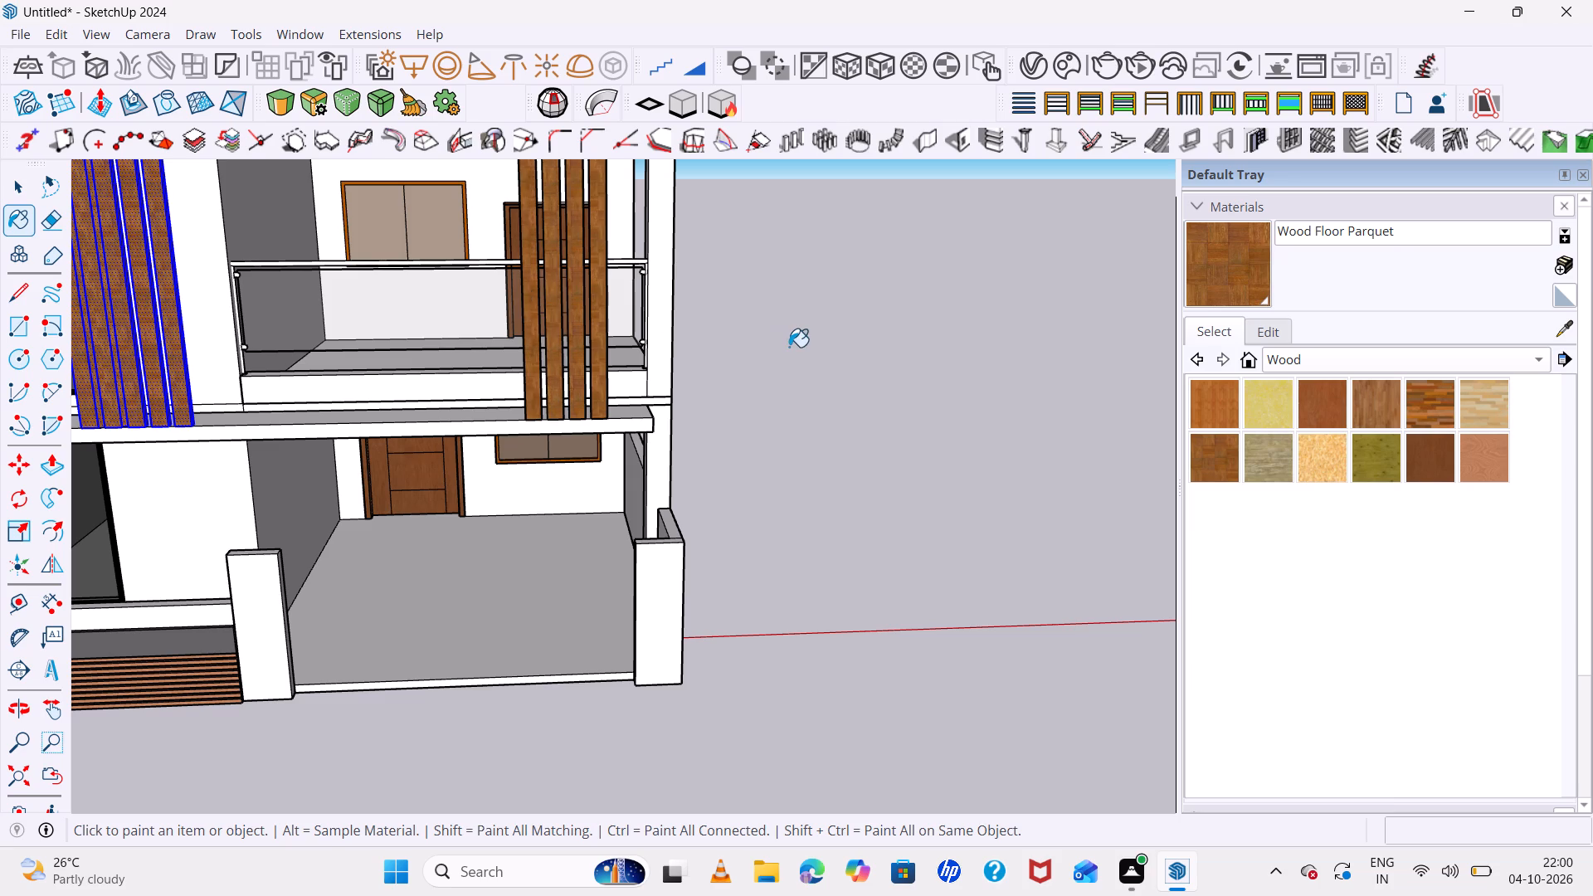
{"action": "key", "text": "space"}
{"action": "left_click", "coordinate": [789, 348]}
Examine both groups of fins on the facade from the front and from each side.
{"action": "scroll", "coordinate": [661, 371], "scroll_direction": "down", "scroll_amount": 7}
{"action": "middle_click_drag", "start_coordinate": [684, 368], "coordinate": [721, 247]}
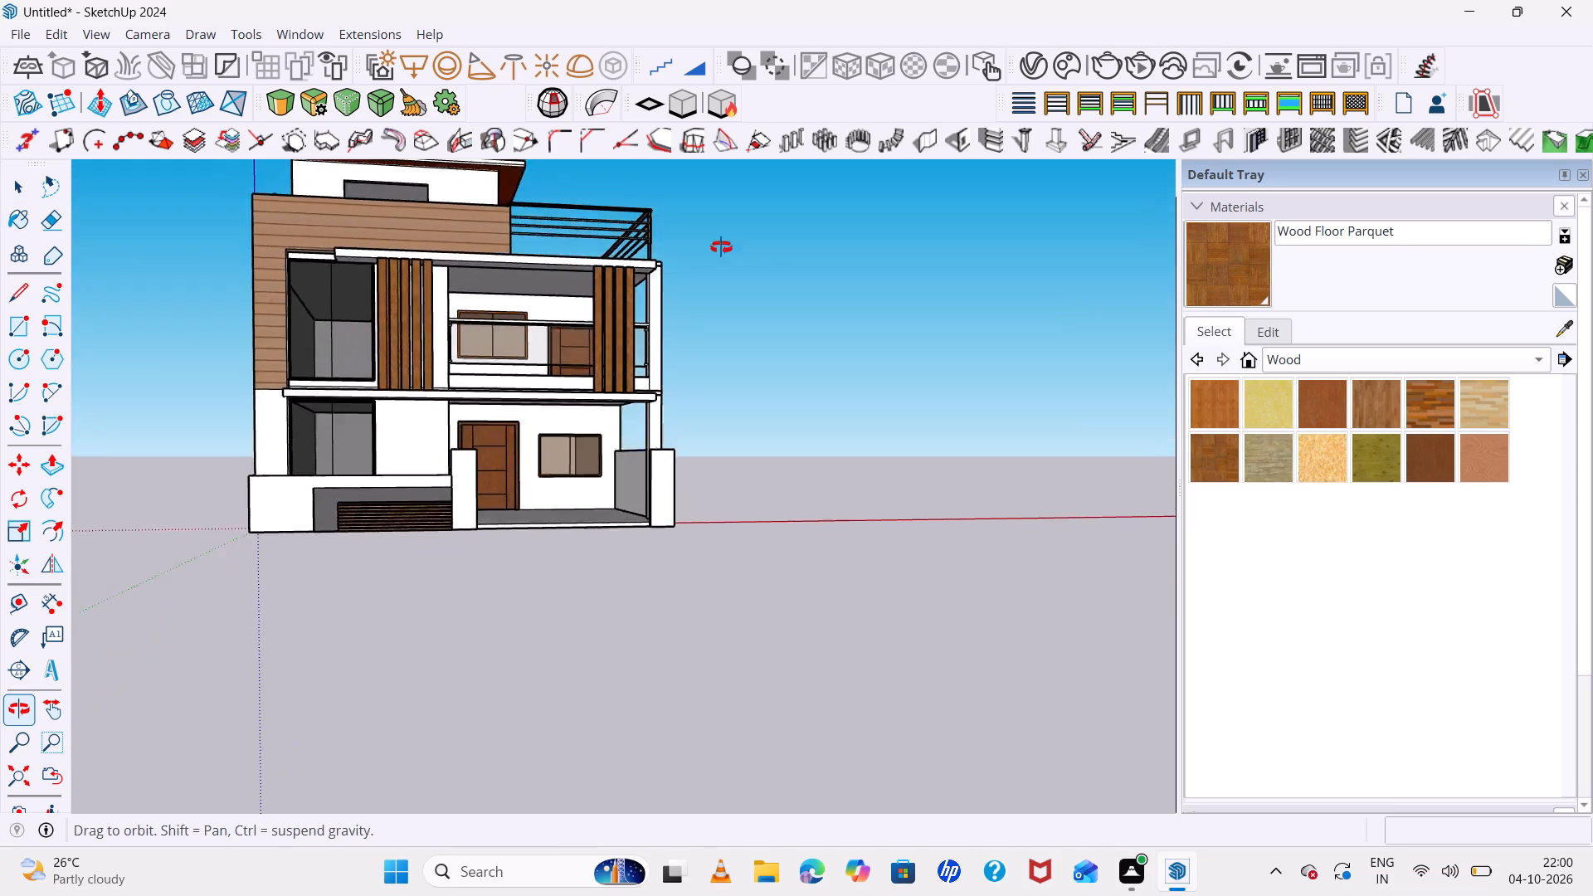
{"action": "middle_click_drag", "start_coordinate": [721, 247], "coordinate": [451, 329]}
{"action": "middle_click", "coordinate": [451, 329]}
{"action": "scroll", "coordinate": [548, 352], "scroll_direction": "up", "scroll_amount": 6}
{"action": "scroll", "coordinate": [623, 352], "scroll_direction": "down", "scroll_amount": 4}
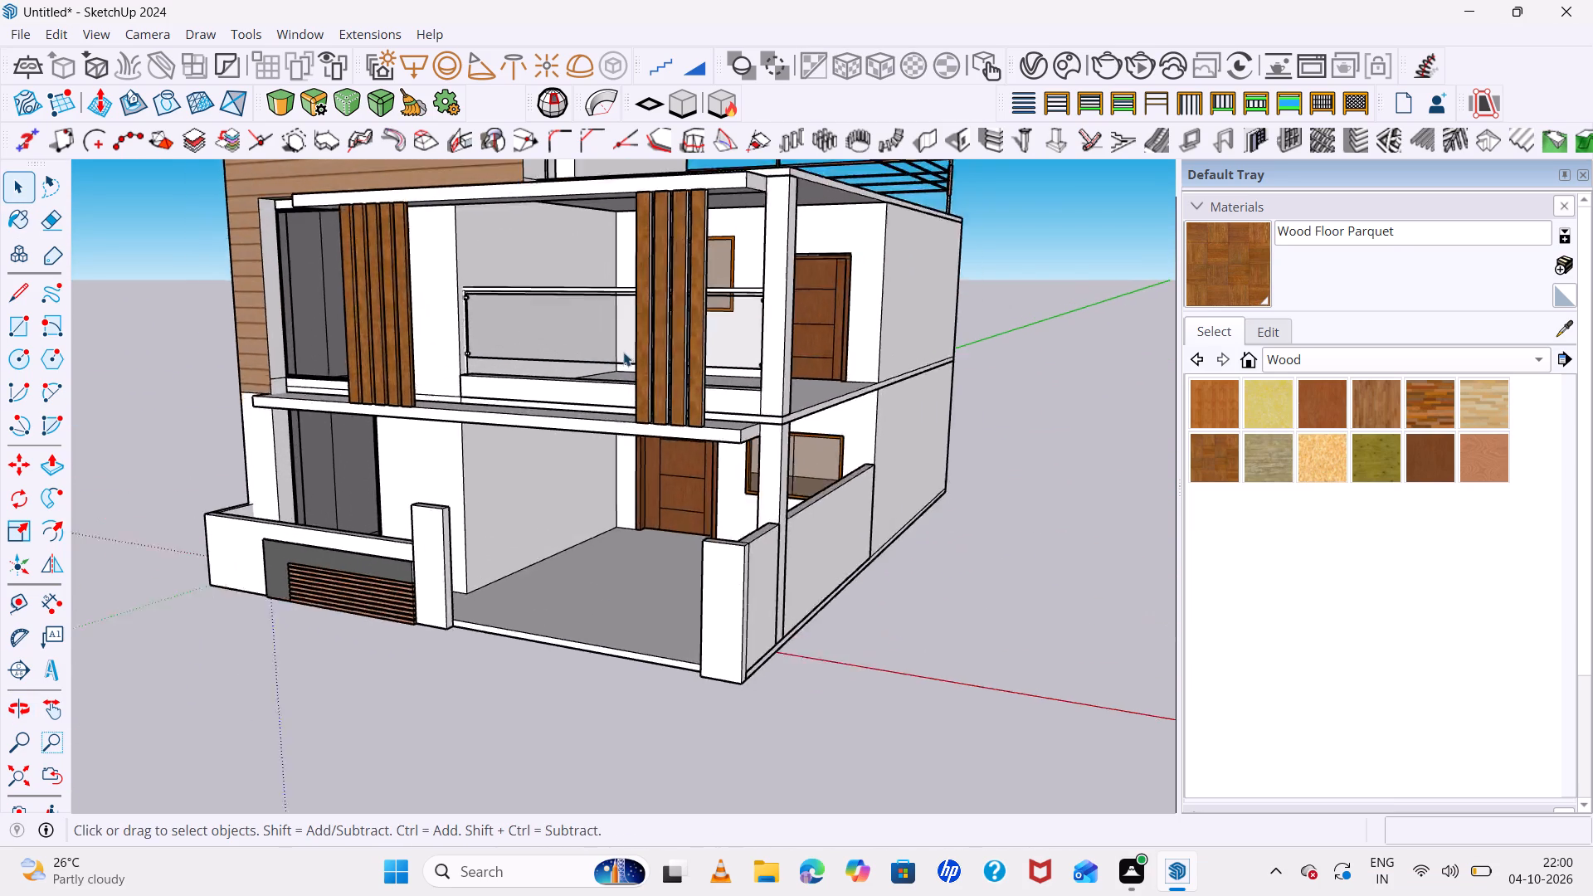
{"action": "scroll", "coordinate": [623, 352], "scroll_direction": "down", "scroll_amount": 2}
{"action": "middle_click_drag", "start_coordinate": [680, 377], "coordinate": [969, 380]}
{"action": "middle_click_drag", "start_coordinate": [962, 370], "coordinate": [812, 389]}
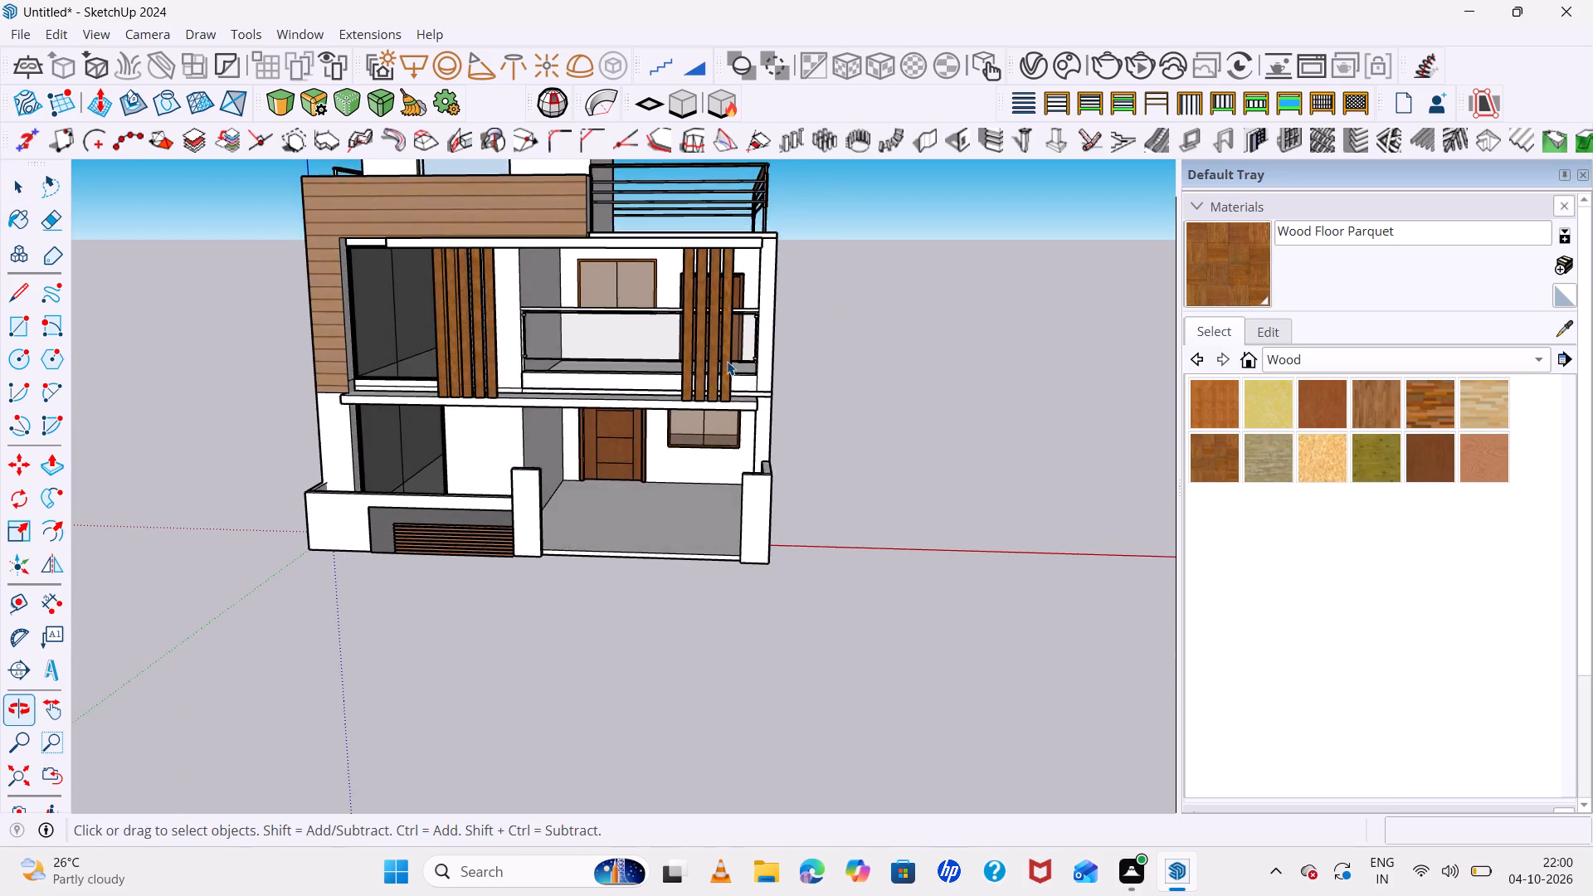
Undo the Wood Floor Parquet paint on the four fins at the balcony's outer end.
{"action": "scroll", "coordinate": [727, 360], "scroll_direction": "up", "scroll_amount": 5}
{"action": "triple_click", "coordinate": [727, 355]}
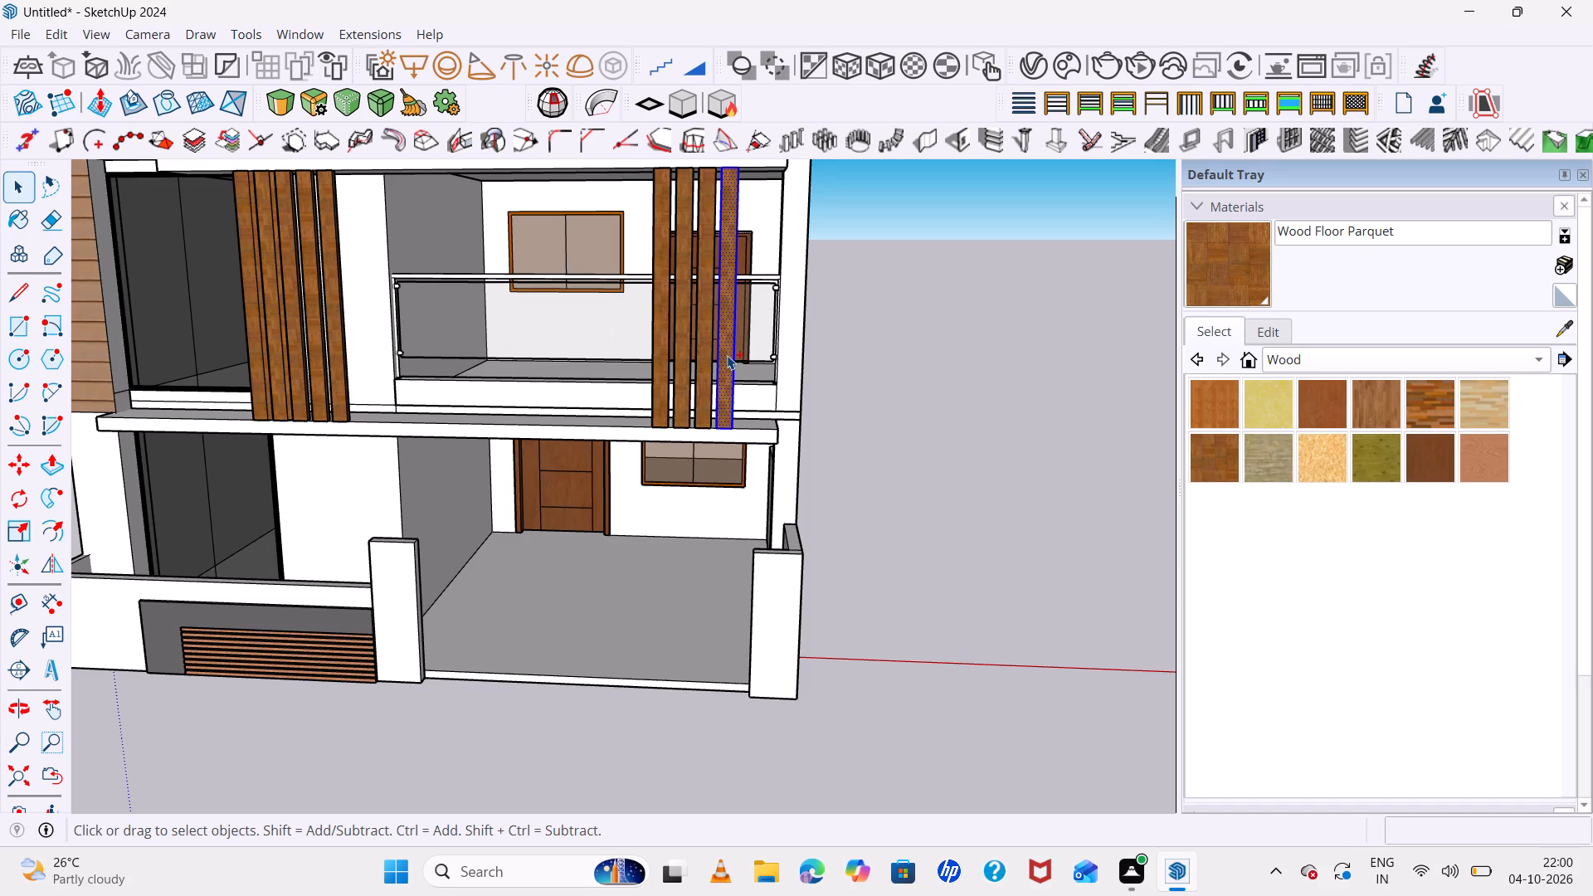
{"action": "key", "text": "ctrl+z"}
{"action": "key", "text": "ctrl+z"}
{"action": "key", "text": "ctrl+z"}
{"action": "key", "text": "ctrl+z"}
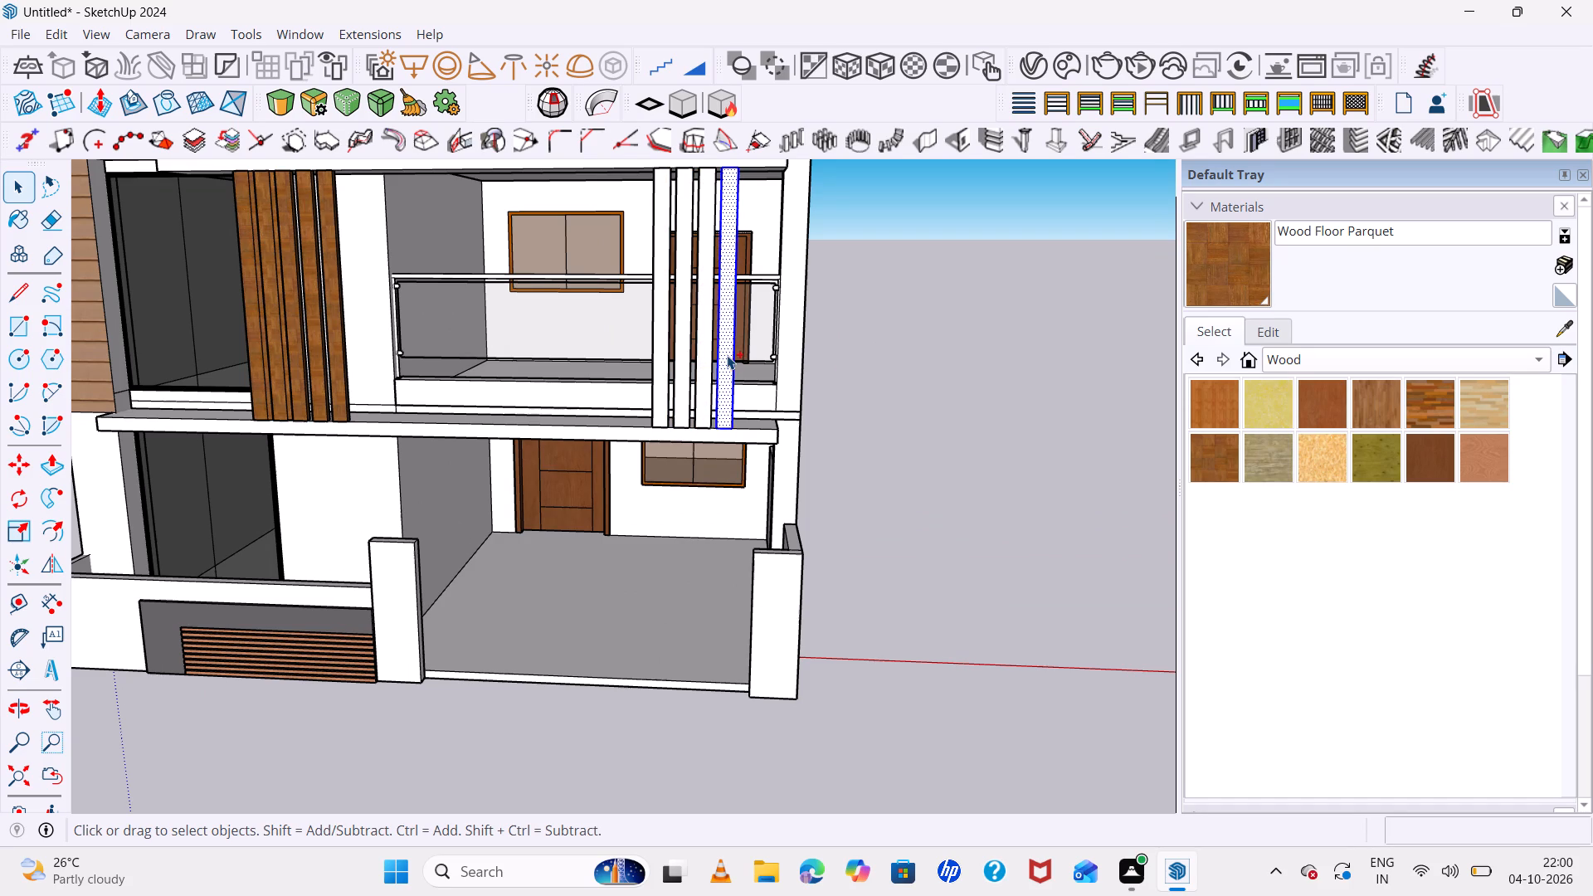
Paint the four fins at the balcony's outer end with Color M06 from the in-model materials, and clear the selection.
{"action": "left_click", "coordinate": [1322, 353]}
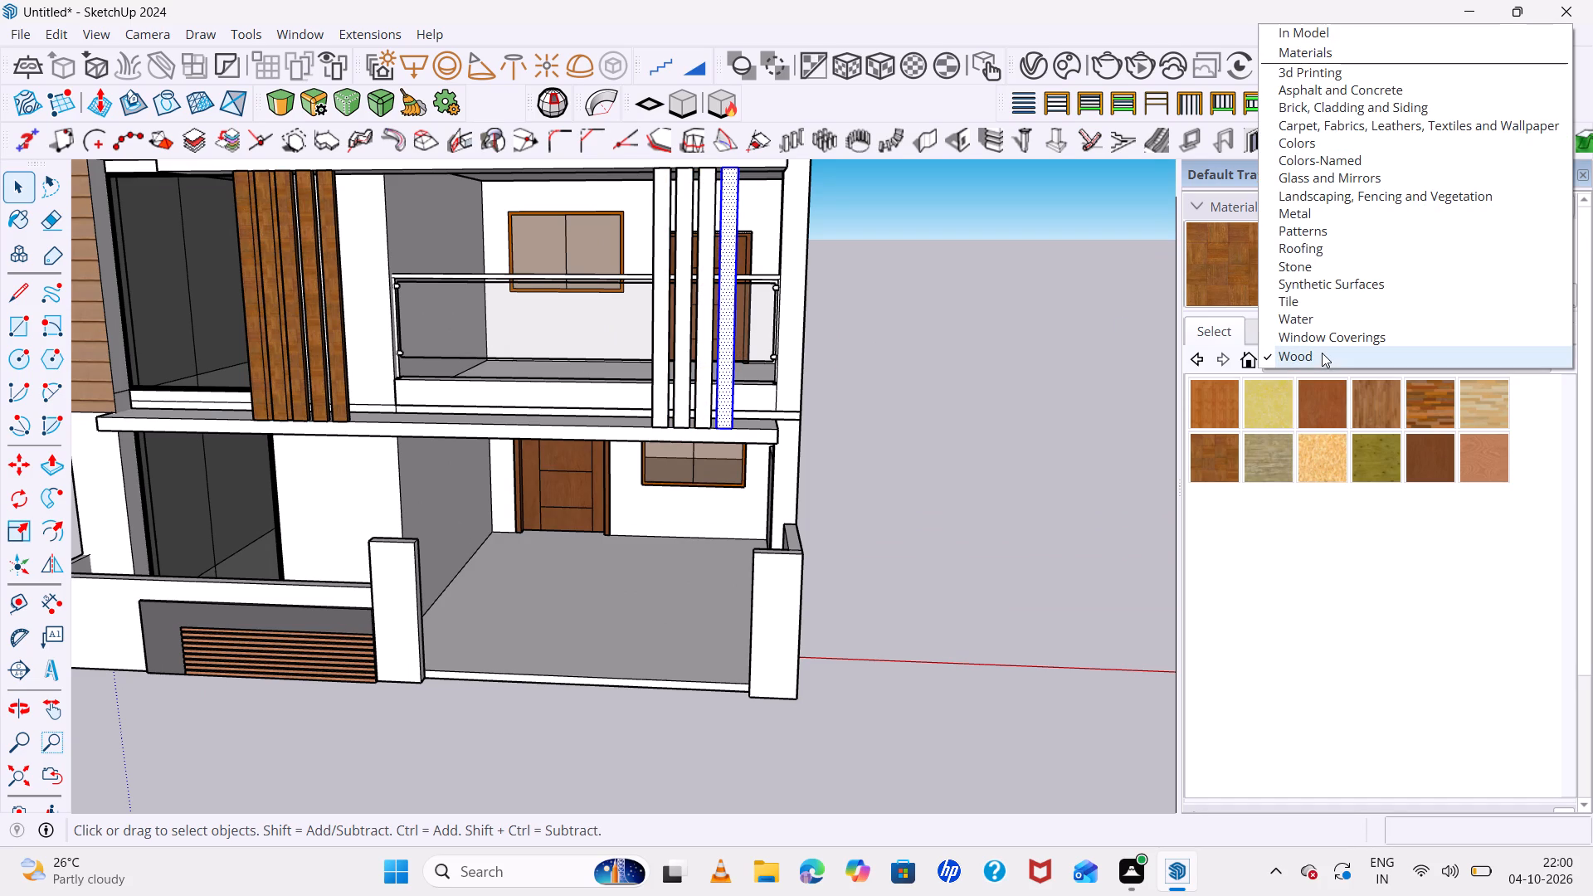
{"action": "left_click", "coordinate": [1247, 359]}
{"action": "left_click", "coordinate": [1377, 409]}
{"action": "scroll", "coordinate": [734, 371], "scroll_direction": "up", "scroll_amount": 6}
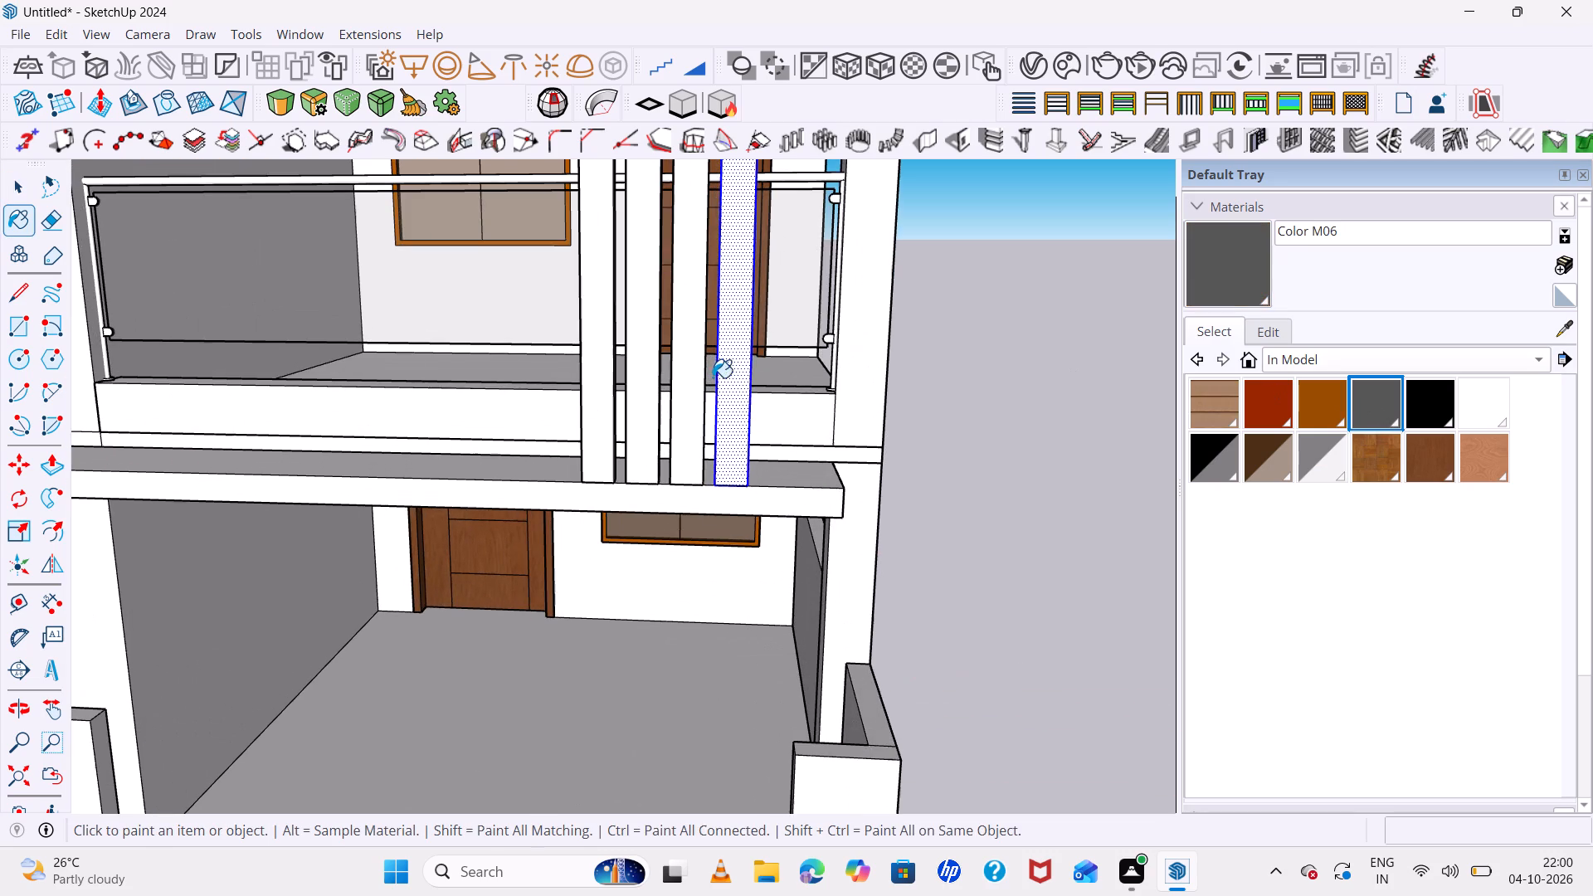
{"action": "left_click", "coordinate": [735, 397]}
{"action": "left_click", "coordinate": [682, 405]}
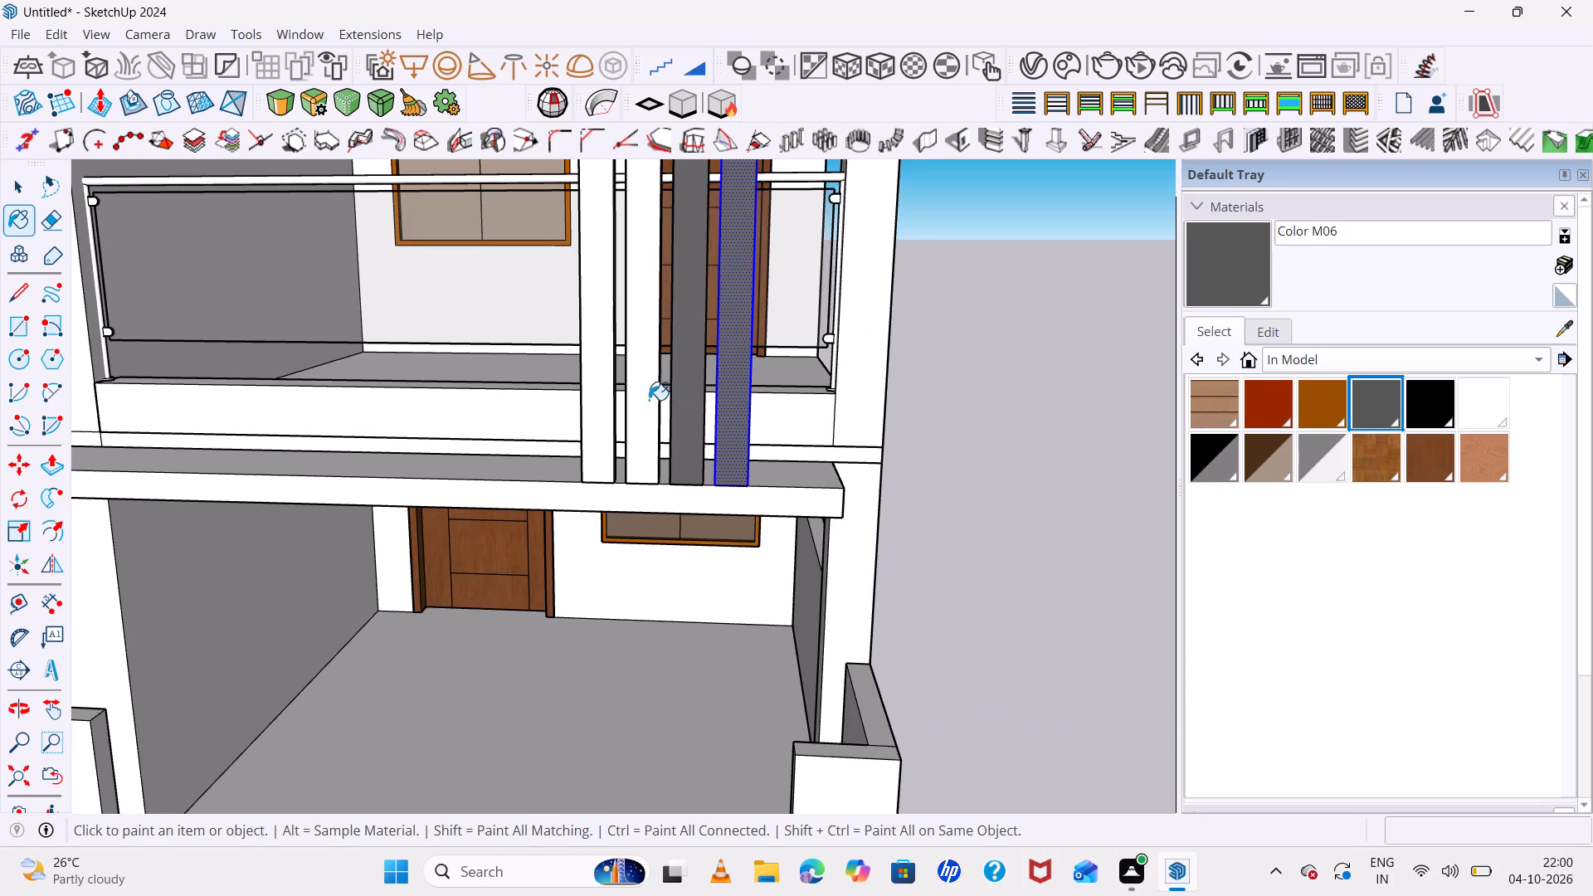
{"action": "left_click", "coordinate": [640, 389]}
{"action": "left_click", "coordinate": [595, 382]}
{"action": "scroll", "coordinate": [594, 380], "scroll_direction": "down", "scroll_amount": 7}
{"action": "middle_click_drag", "start_coordinate": [712, 431], "coordinate": [913, 446]}
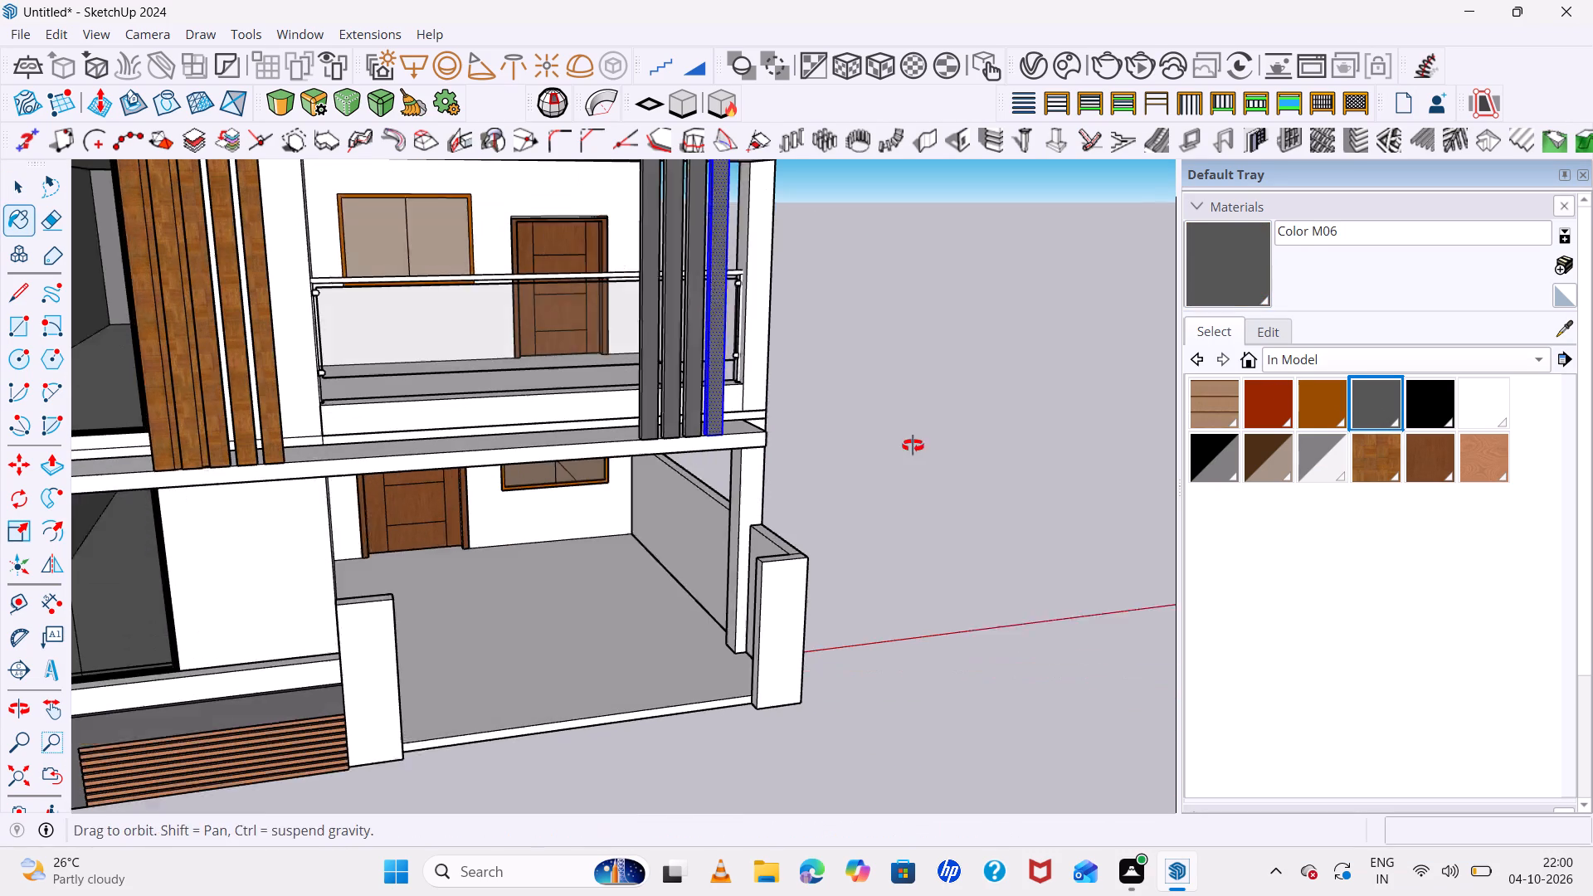
{"action": "middle_click_drag", "start_coordinate": [913, 446], "coordinate": [914, 446]}
{"action": "key", "text": "space"}
{"action": "left_click", "coordinate": [892, 392]}
Select all faces of the three balcony fins with unpainted sides, paint them Color M06, and clear the selection.
{"action": "scroll", "coordinate": [714, 343], "scroll_direction": "up", "scroll_amount": 4}
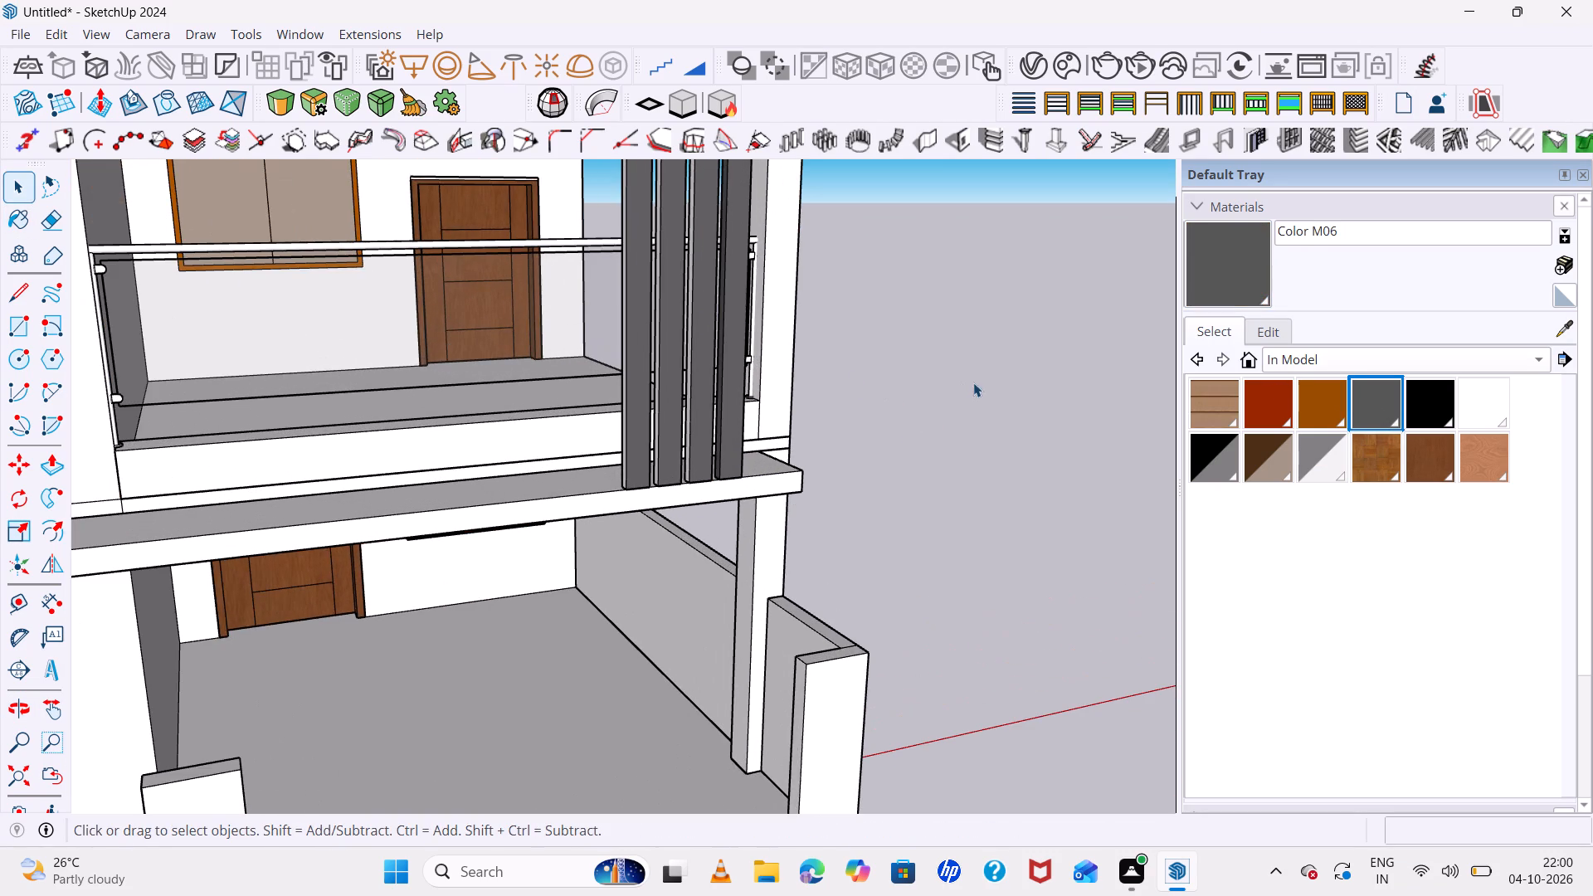
{"action": "scroll", "coordinate": [723, 357], "scroll_direction": "up", "scroll_amount": 5}
{"action": "middle_click_drag", "start_coordinate": [721, 410], "coordinate": [433, 493]}
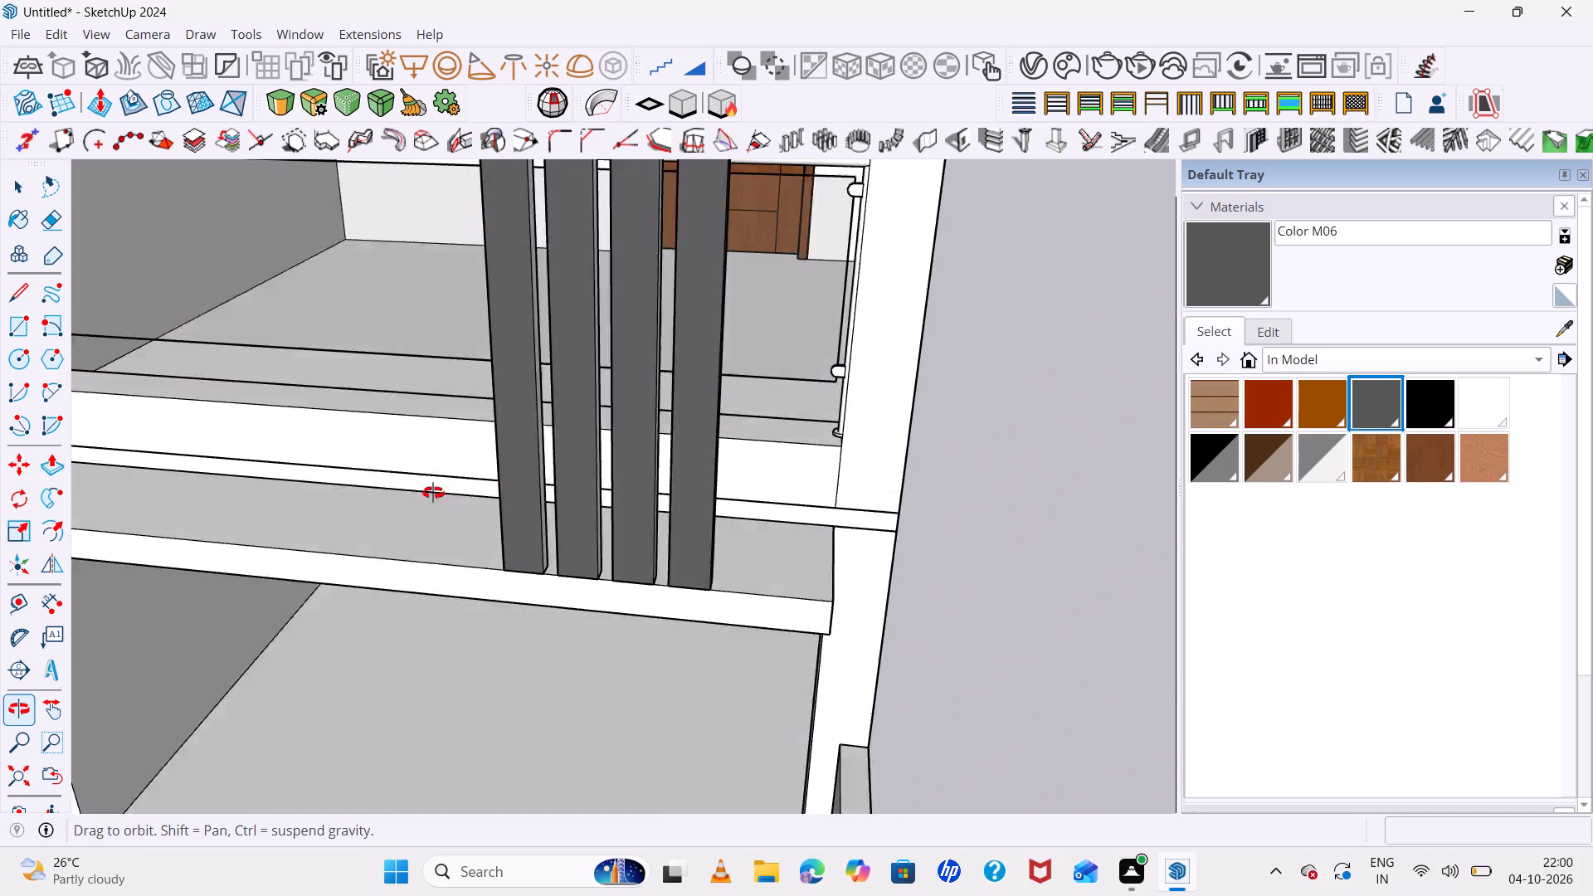
{"action": "middle_click_drag", "start_coordinate": [433, 493], "coordinate": [810, 460]}
{"action": "scroll", "coordinate": [289, 478], "scroll_direction": "up", "scroll_amount": 1}
{"action": "scroll", "coordinate": [782, 429], "scroll_direction": "up", "scroll_amount": 4}
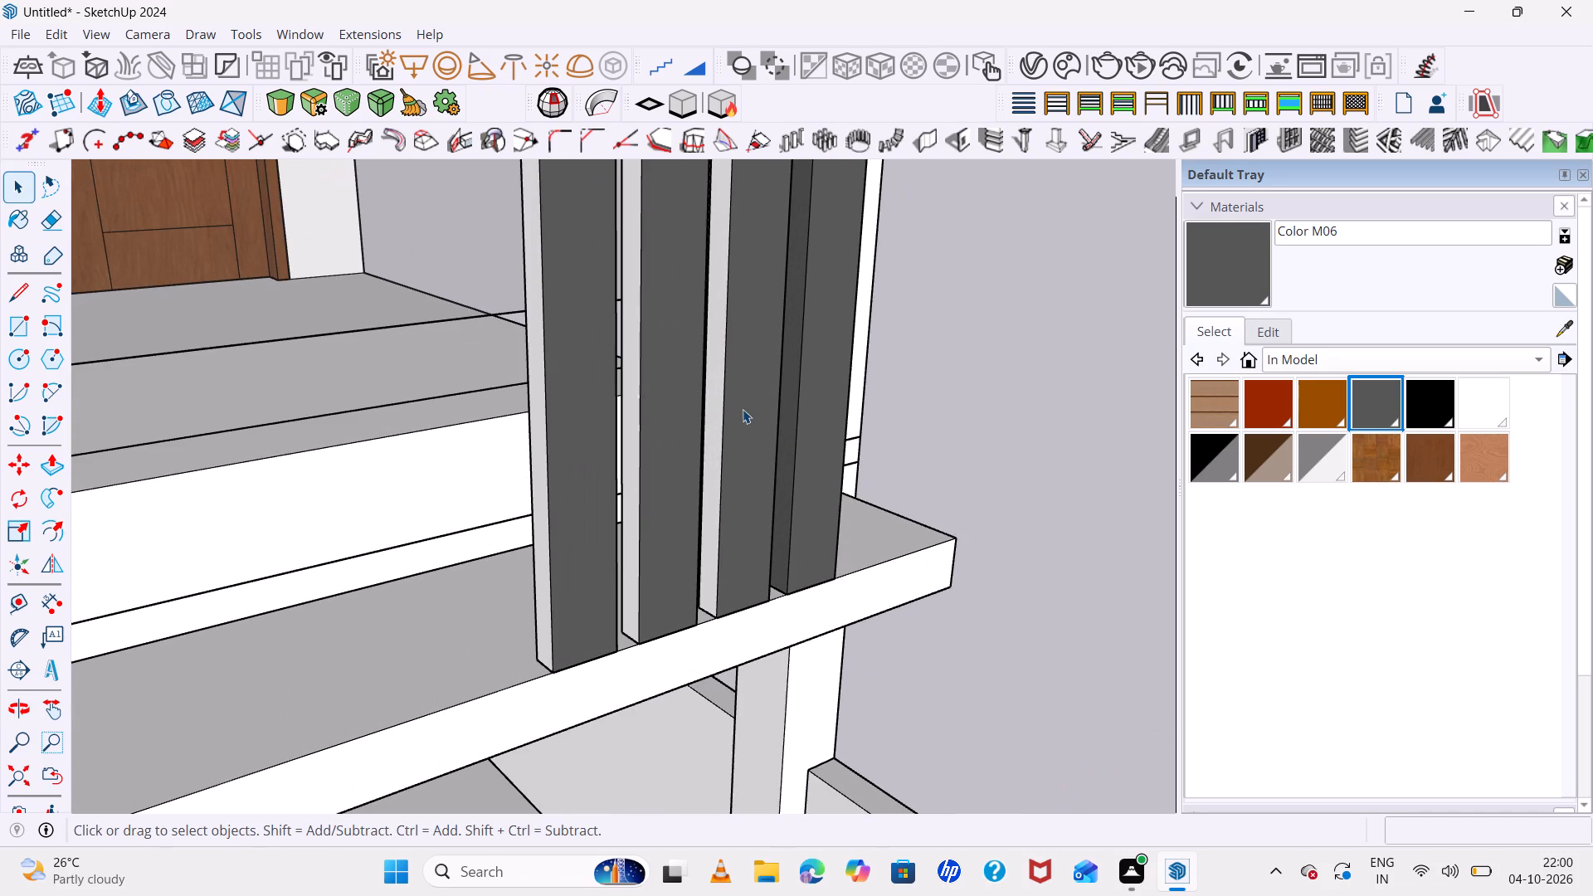
{"action": "triple_click", "coordinate": [743, 409]}
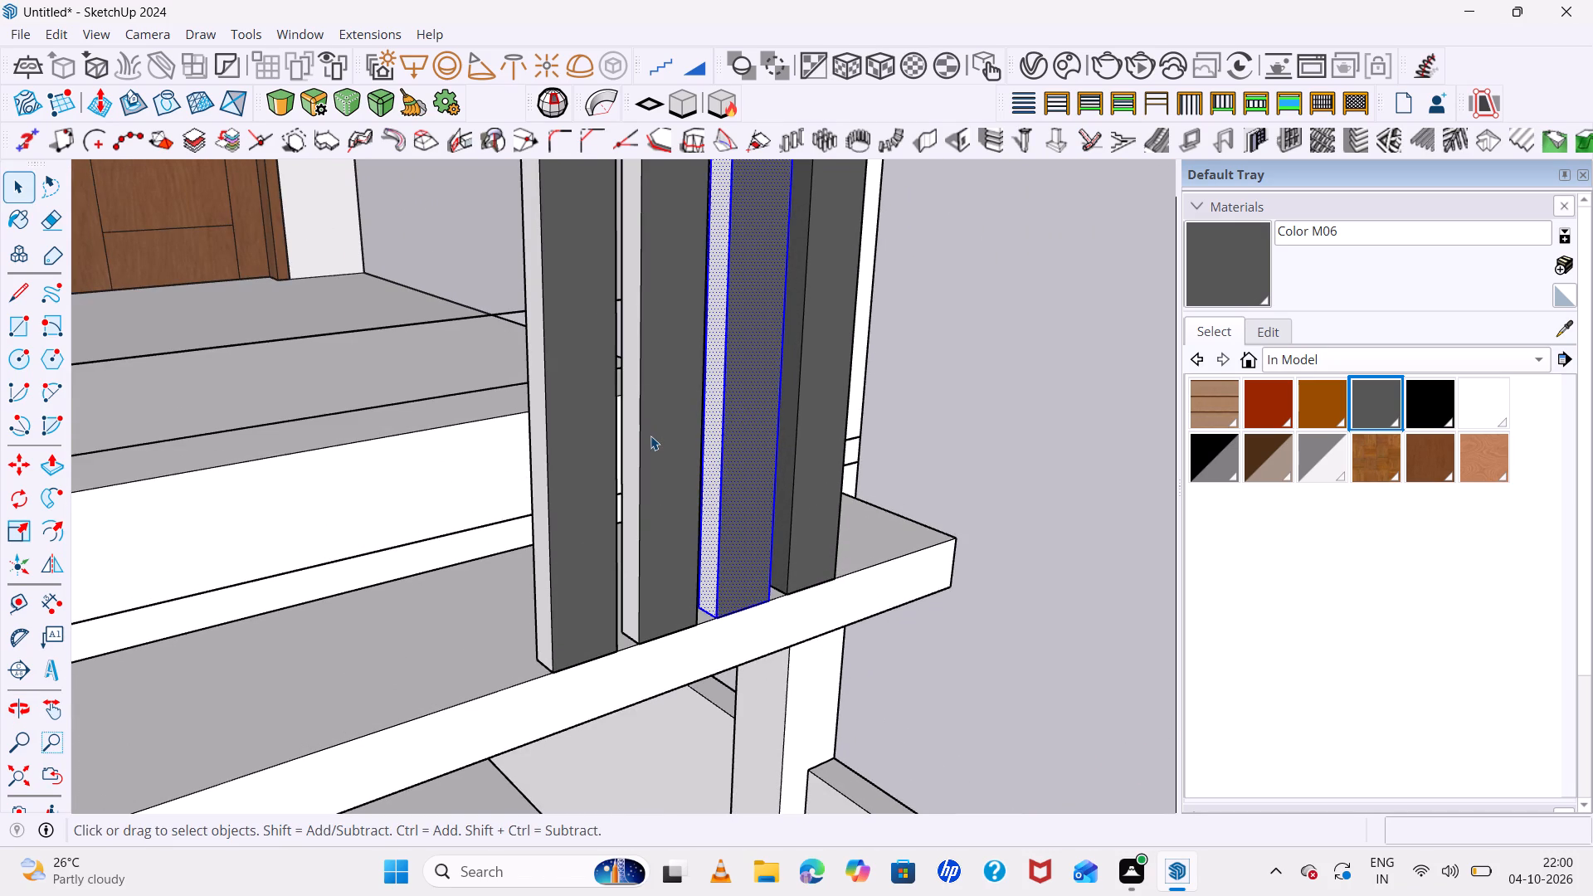
{"action": "triple_click", "coordinate": [650, 436], "text": "shift"}
{"action": "triple_click", "coordinate": [566, 454], "text": "shift"}
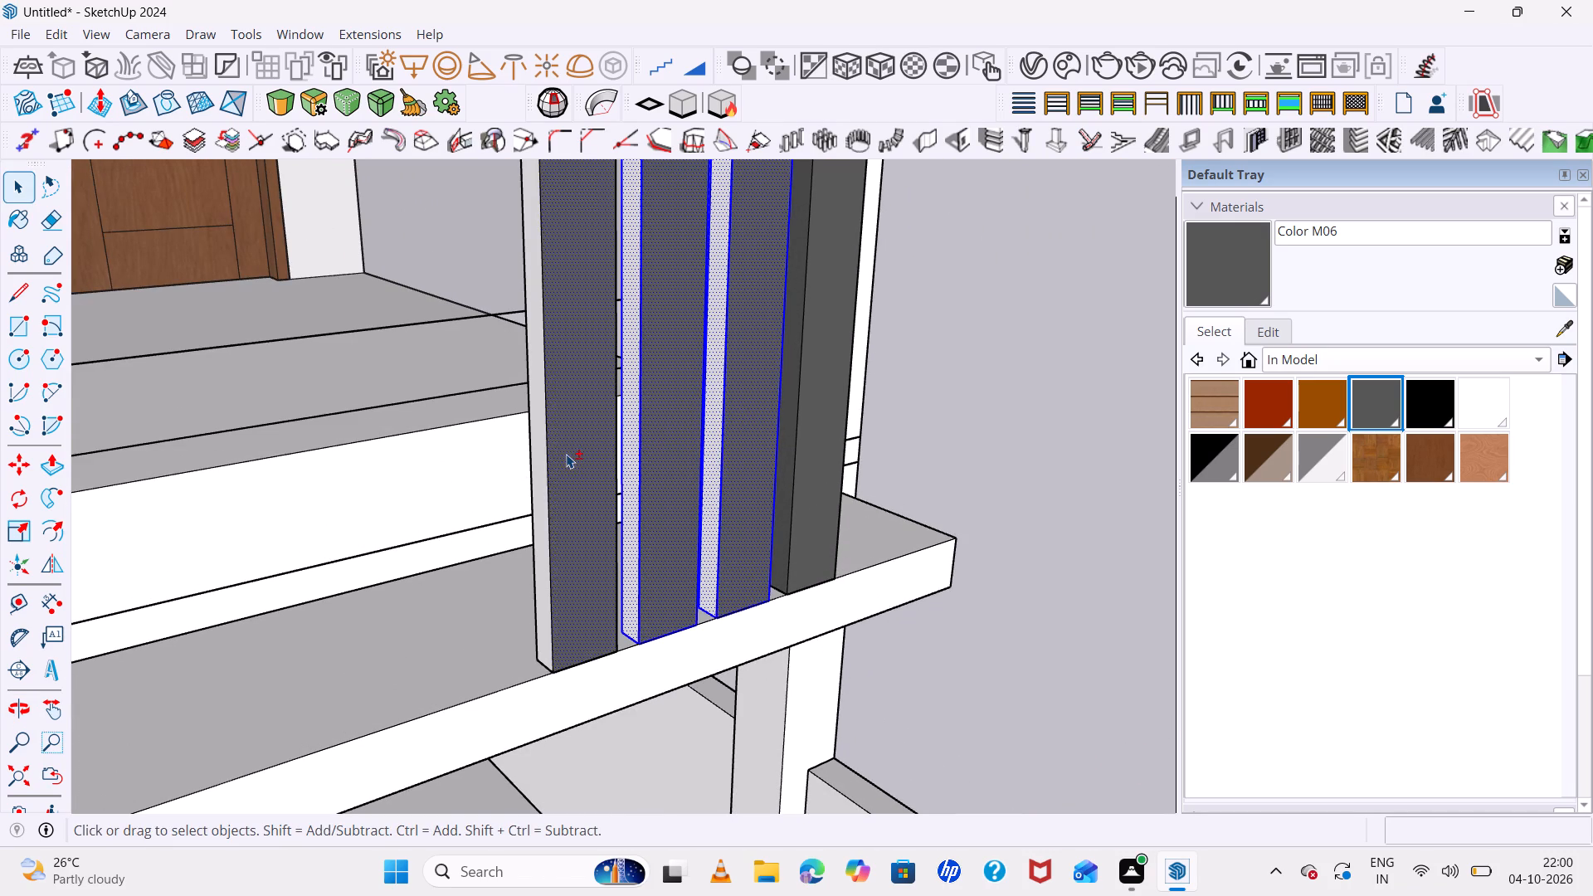
{"action": "left_click", "coordinate": [1371, 411]}
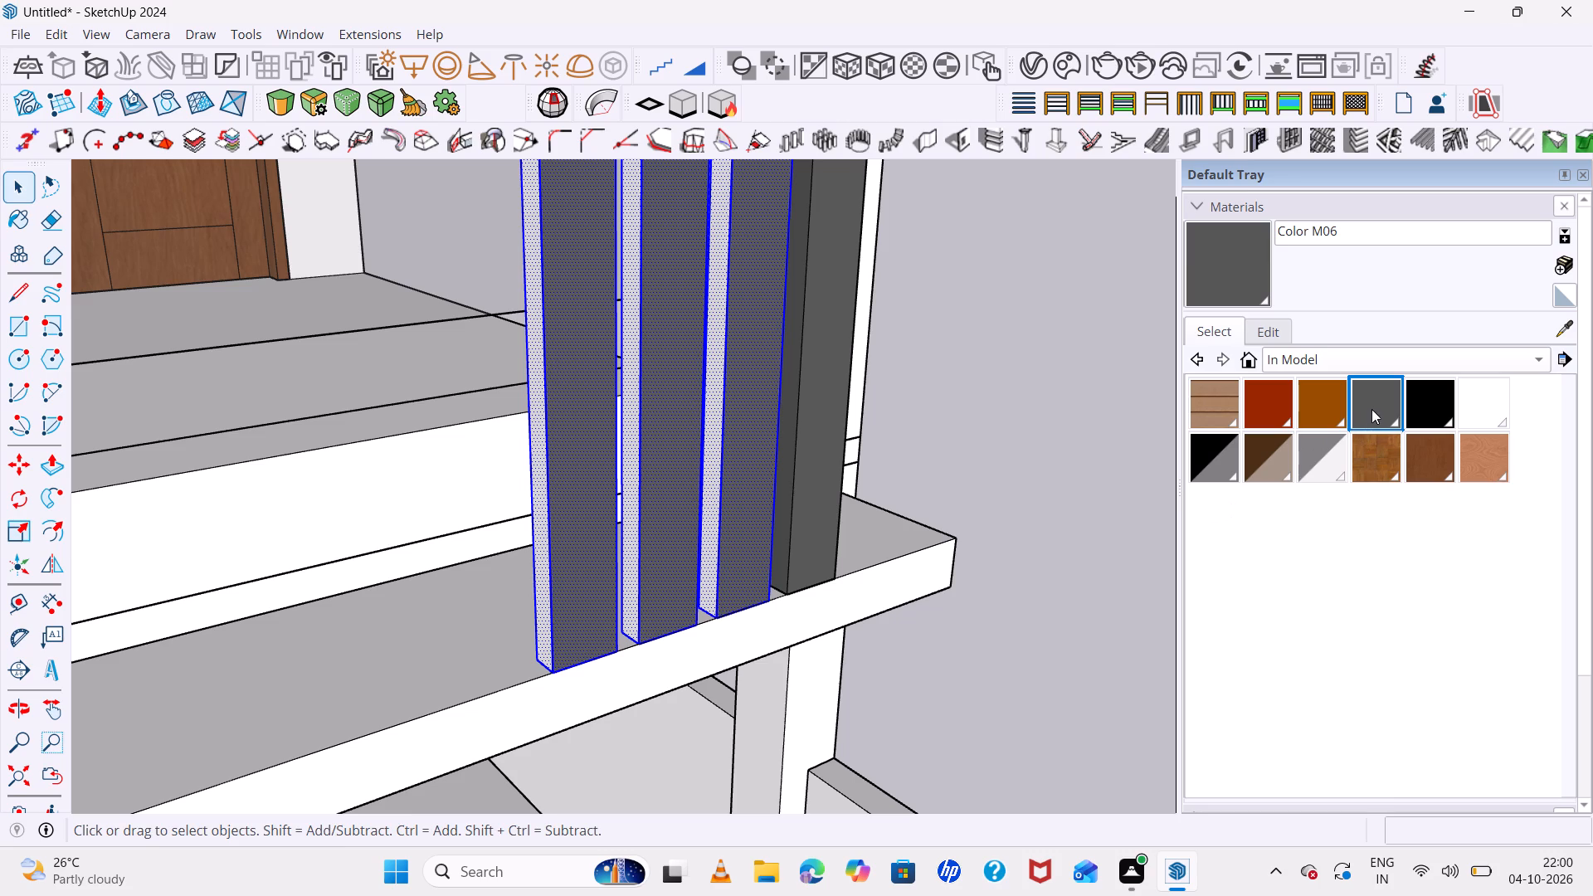
{"action": "left_click", "coordinate": [660, 422]}
{"action": "scroll", "coordinate": [583, 423], "scroll_direction": "down", "scroll_amount": 15}
{"action": "middle_click_drag", "start_coordinate": [801, 477], "coordinate": [518, 403]}
{"action": "middle_click", "coordinate": [518, 403]}
{"action": "key", "text": "space"}
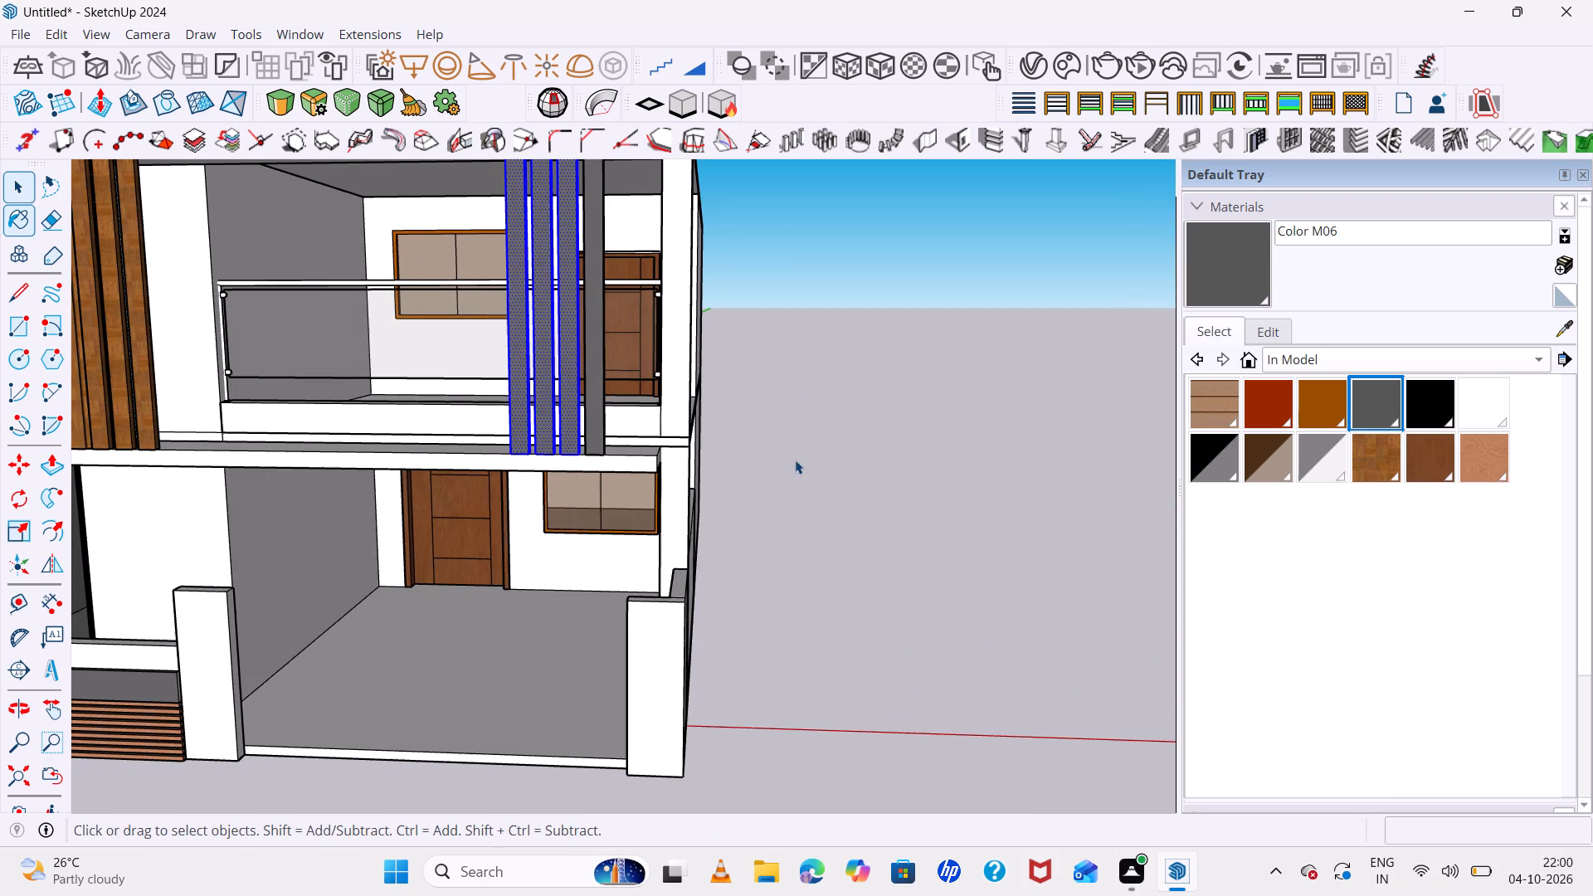
{"action": "left_click", "coordinate": [796, 462]}
Select all faces of the five wood fins beside the upper-floor glazing, paint them Color M06, and clear the selection.
{"action": "scroll", "coordinate": [444, 418], "scroll_direction": "down", "scroll_amount": 6}
{"action": "scroll", "coordinate": [625, 436], "scroll_direction": "down", "scroll_amount": 6}
{"action": "middle_click_drag", "start_coordinate": [507, 444], "coordinate": [757, 500]}
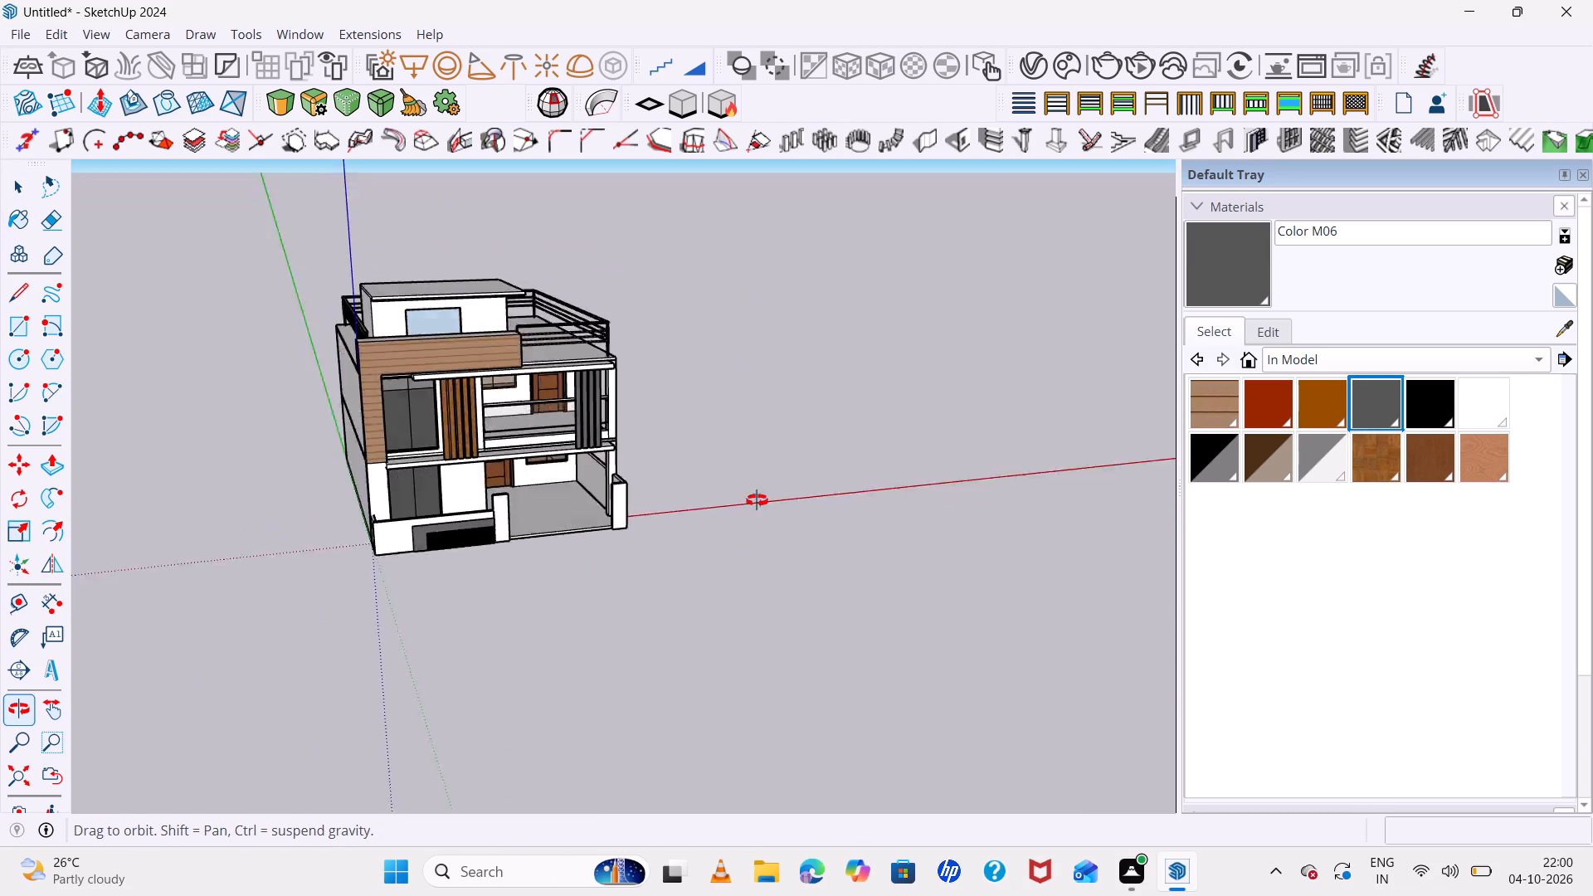
{"action": "middle_click_drag", "start_coordinate": [757, 500], "coordinate": [496, 420]}
{"action": "scroll", "coordinate": [432, 385], "scroll_direction": "up", "scroll_amount": 10}
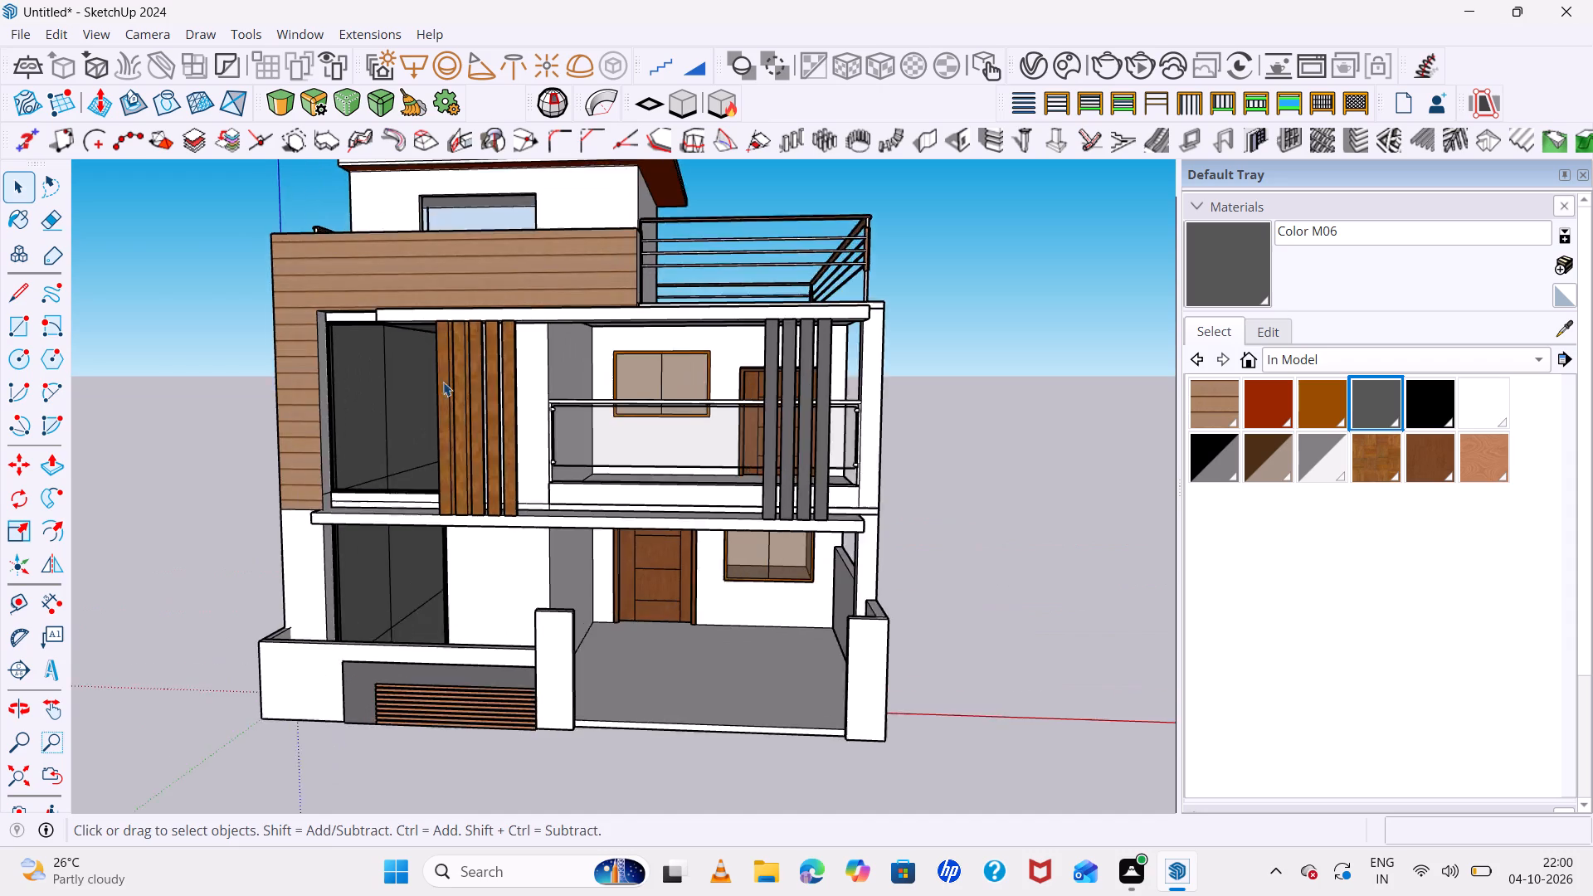
{"action": "middle_click_drag", "start_coordinate": [604, 449], "coordinate": [918, 490]}
{"action": "scroll", "coordinate": [537, 449], "scroll_direction": "up", "scroll_amount": 5}
{"action": "triple_click", "coordinate": [533, 449]}
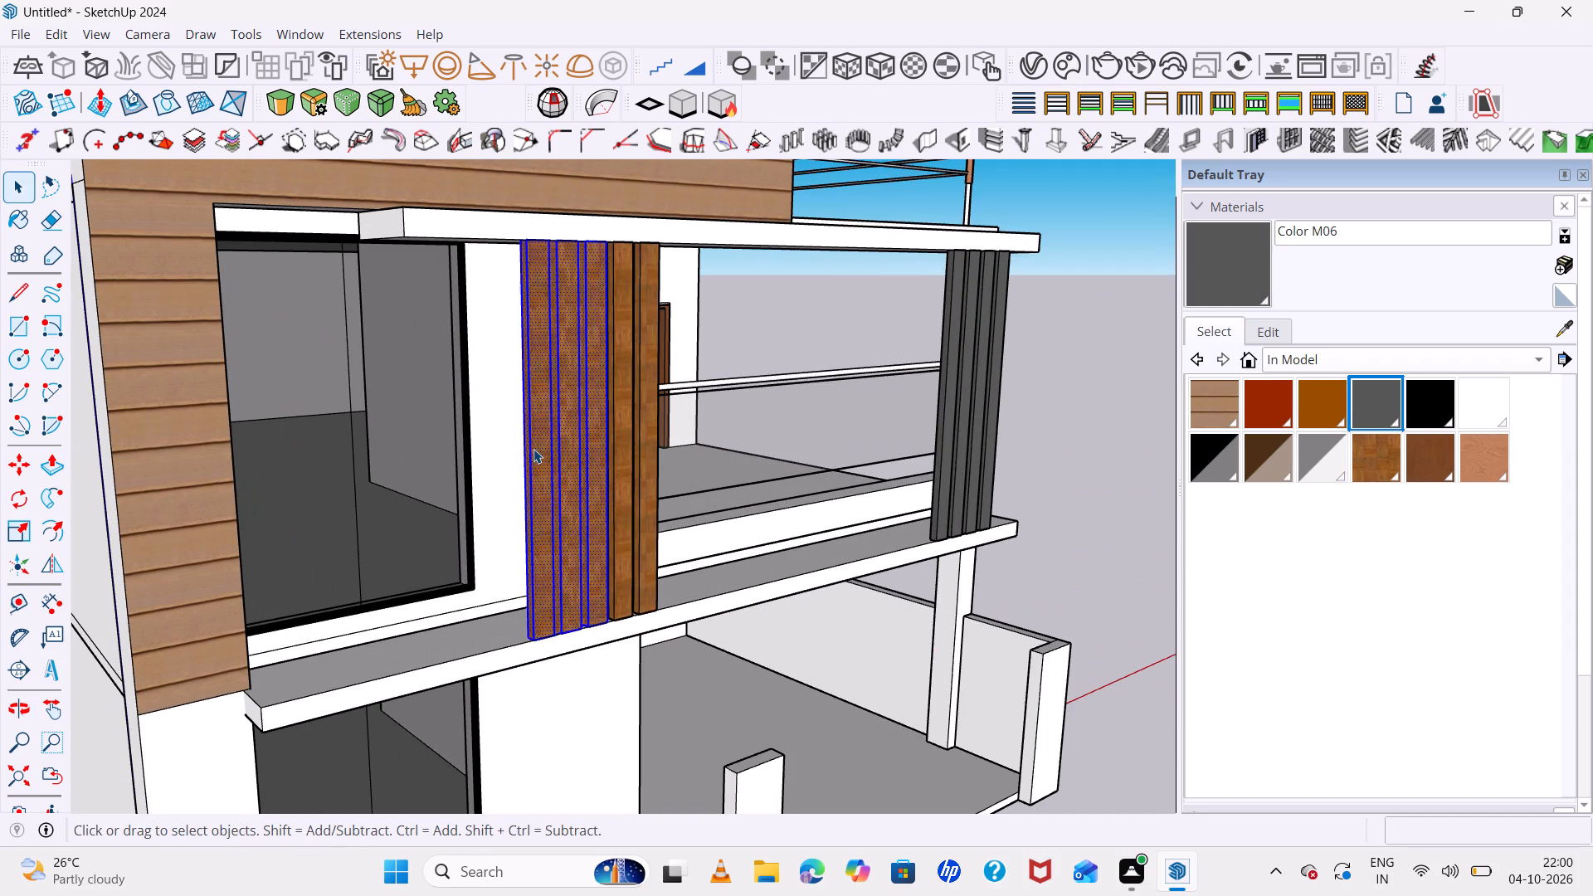
{"action": "left_click", "coordinate": [533, 449]}
{"action": "triple_click", "coordinate": [533, 449], "text": "shift"}
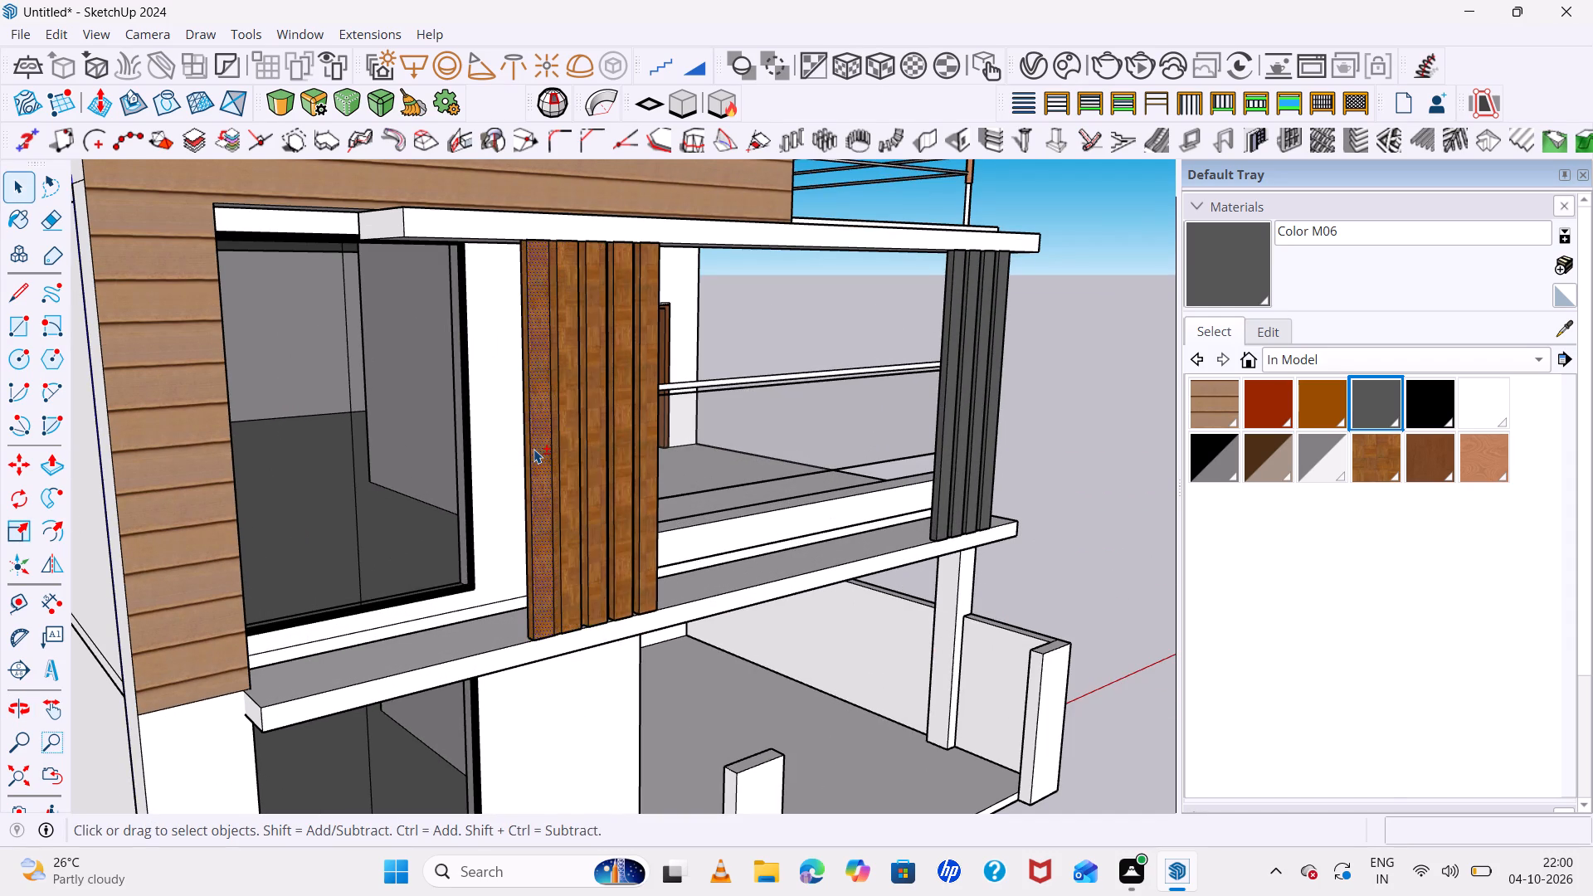
{"action": "triple_click", "coordinate": [537, 447]}
{"action": "left_click", "coordinate": [538, 447]}
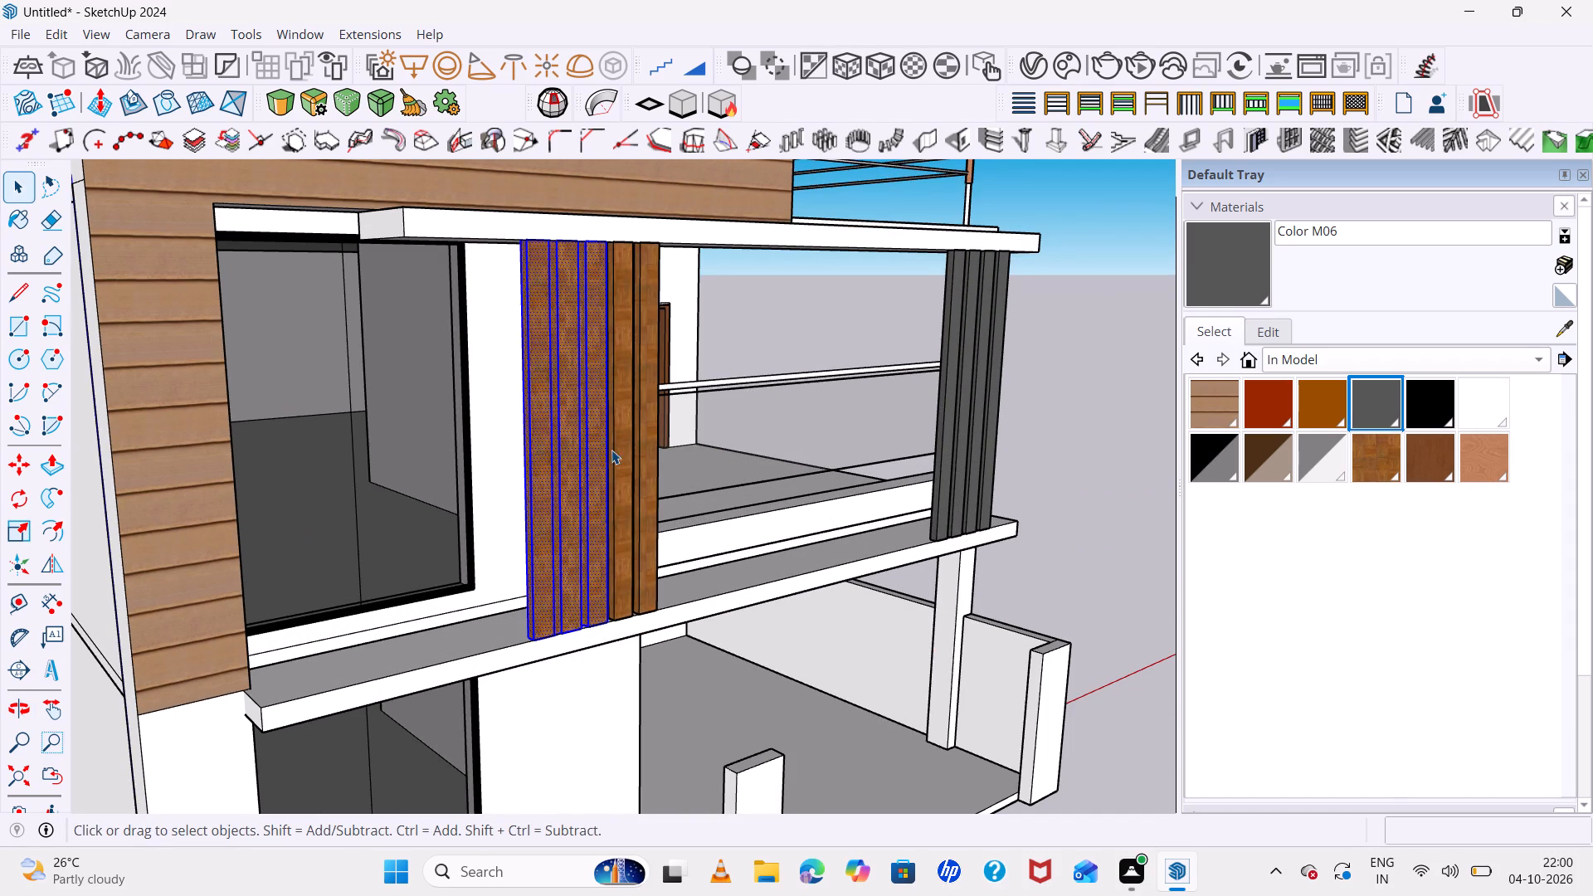
{"action": "triple_click", "coordinate": [632, 449], "text": "shift"}
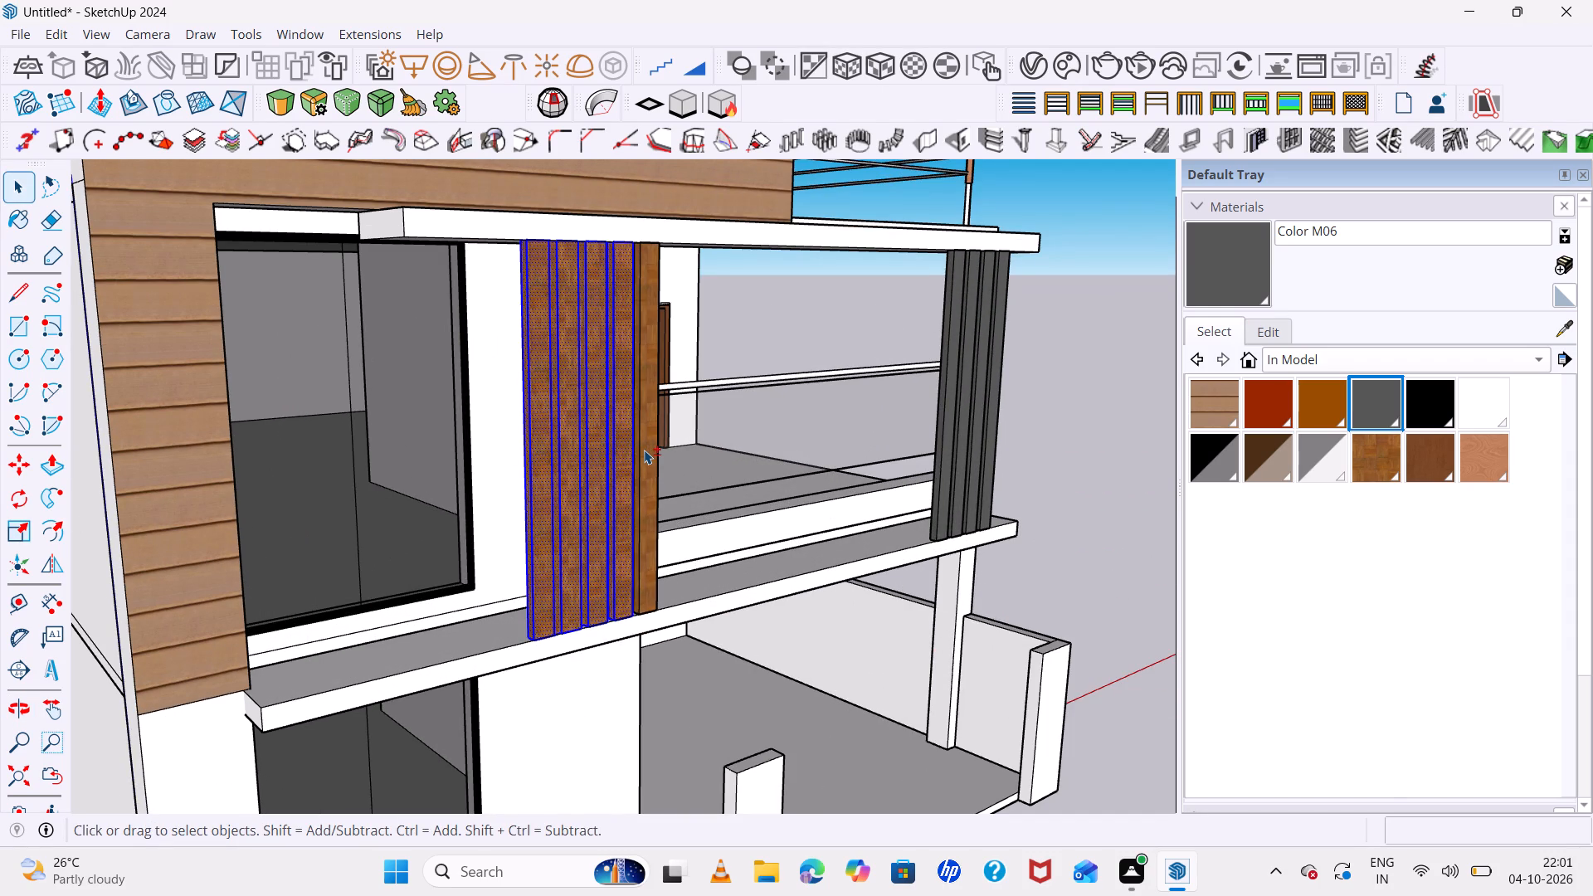
{"action": "left_click", "coordinate": [644, 450], "text": "shift"}
{"action": "double_click", "coordinate": [644, 450], "text": "shift"}
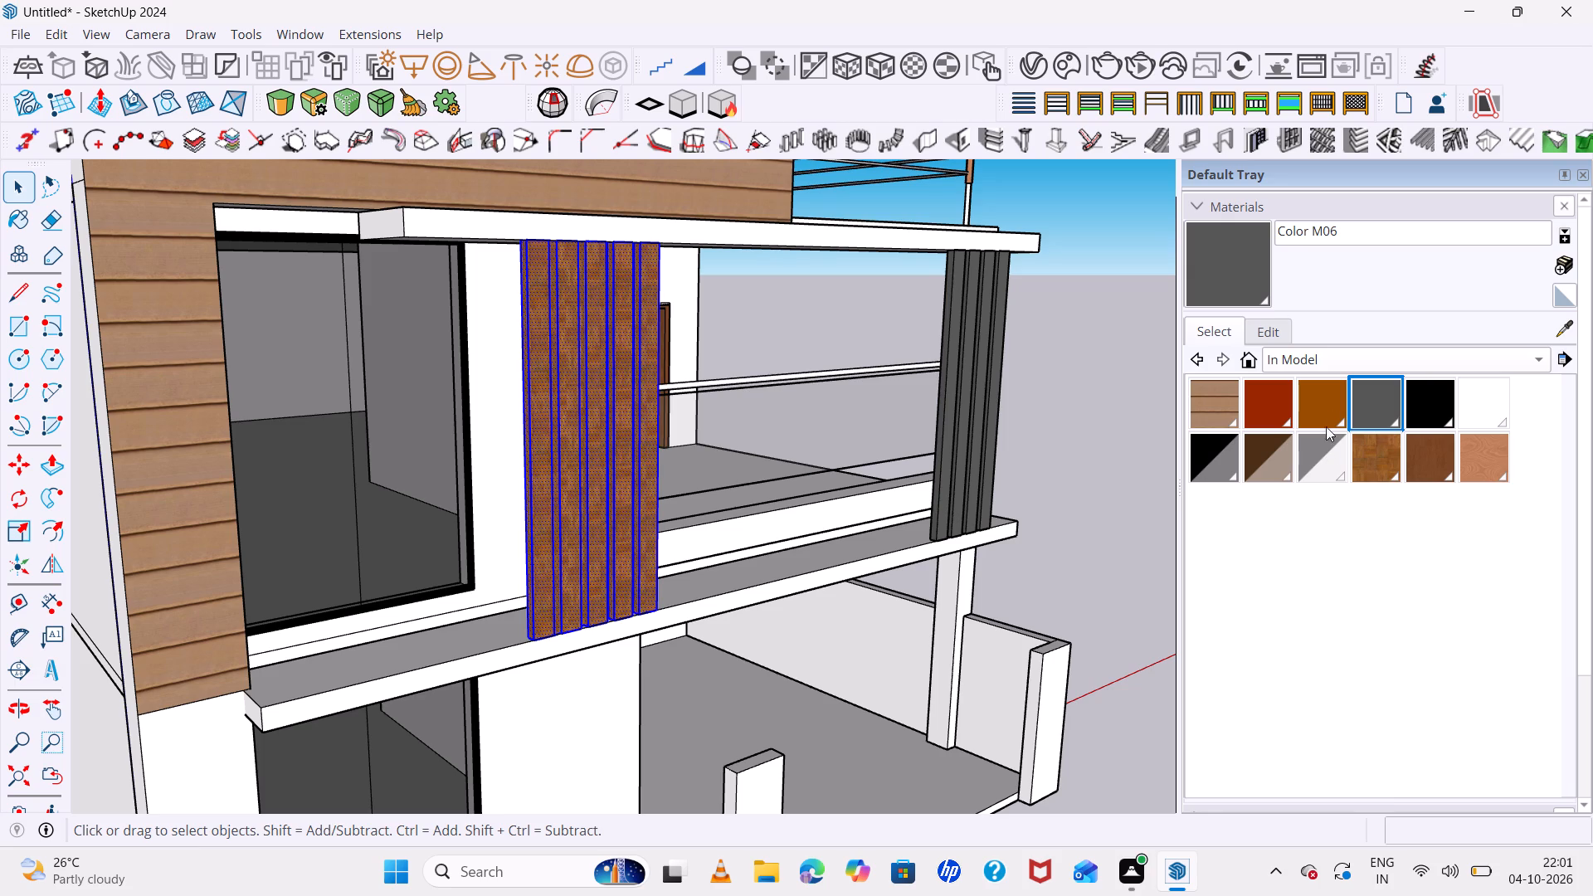
{"action": "left_click", "coordinate": [1366, 405]}
{"action": "left_click", "coordinate": [548, 449]}
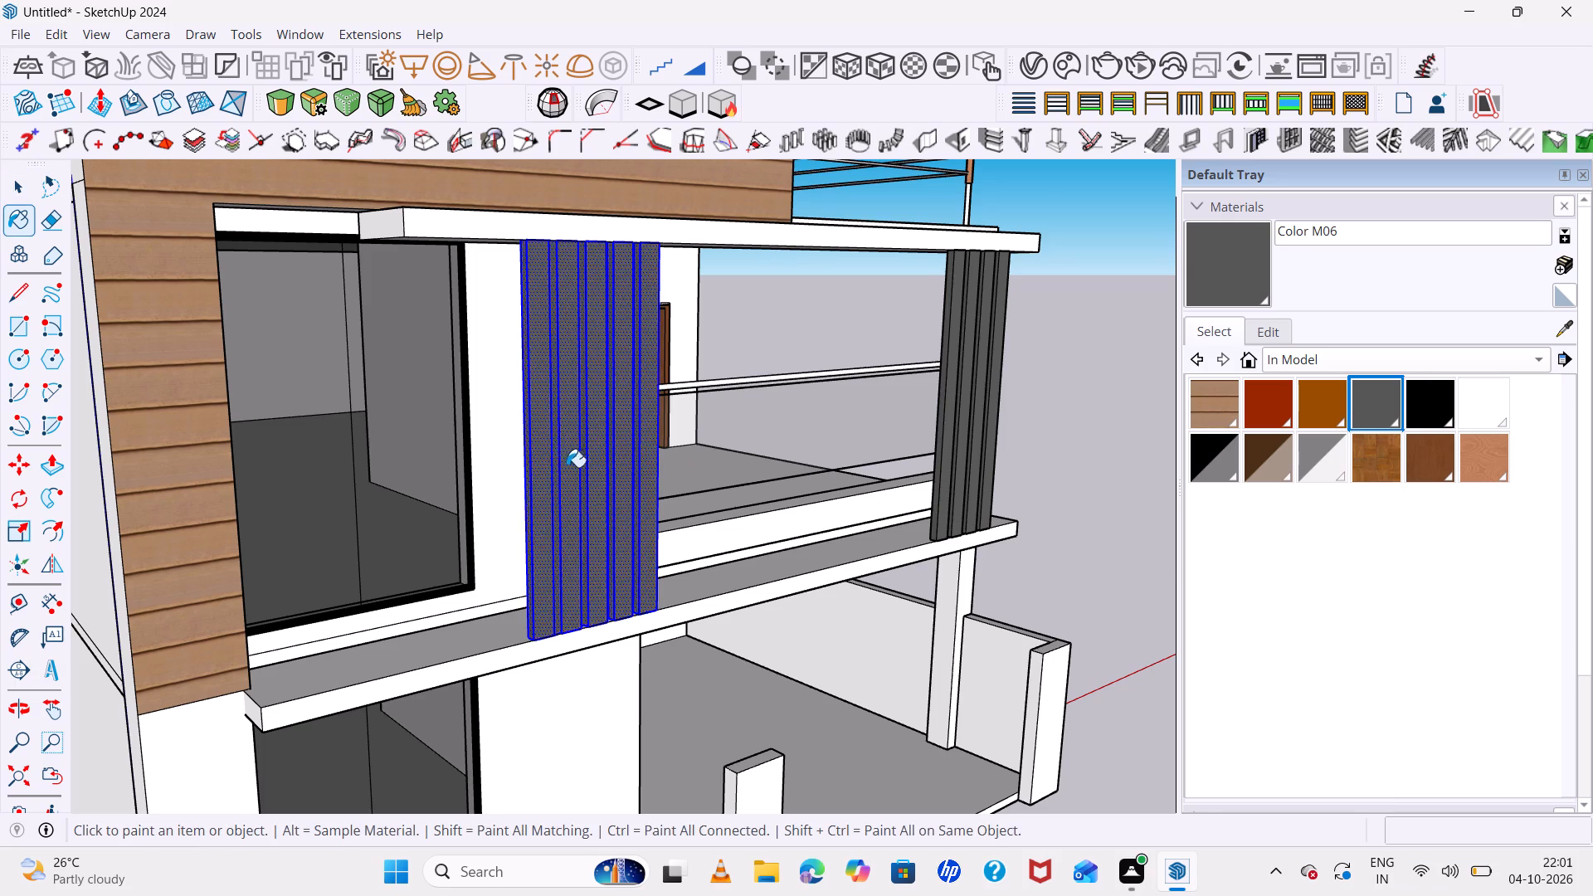
{"action": "scroll", "coordinate": [572, 475], "scroll_direction": "down", "scroll_amount": 6}
{"action": "middle_click_drag", "start_coordinate": [758, 493], "coordinate": [483, 442]}
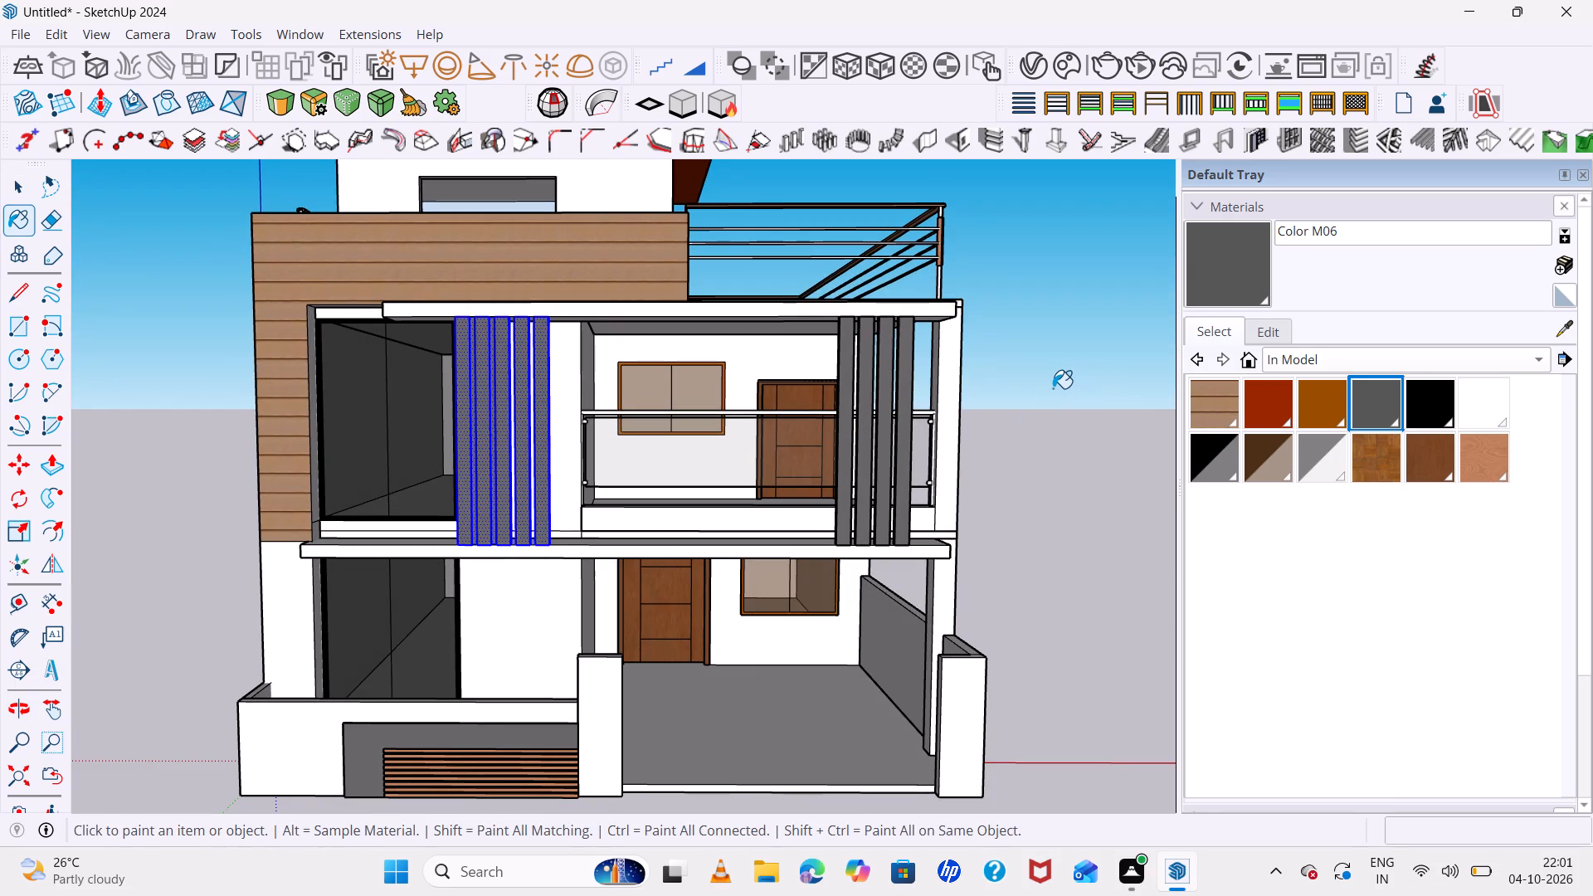
{"action": "key", "text": "space"}
{"action": "left_click", "coordinate": [1050, 388]}
Delete the thin grey faces filling the first two gaps between the five fins, plus the blue face behind the second gap.
{"action": "scroll", "coordinate": [624, 432], "scroll_direction": "down", "scroll_amount": 8}
{"action": "middle_click_drag", "start_coordinate": [568, 445], "coordinate": [933, 500]}
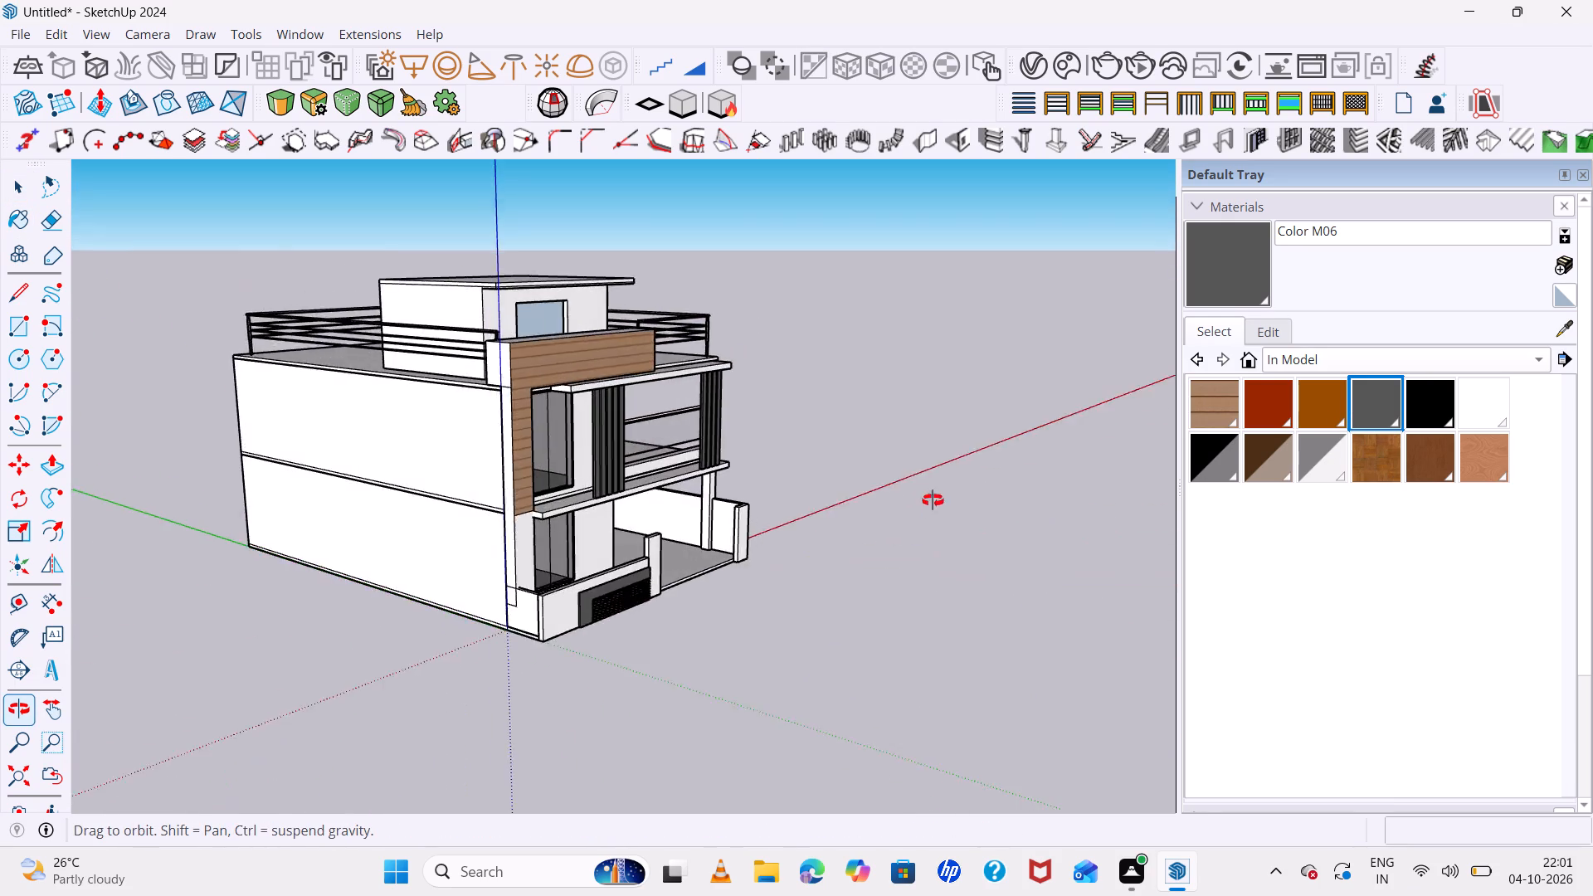
{"action": "middle_click_drag", "start_coordinate": [933, 500], "coordinate": [582, 436]}
{"action": "scroll", "coordinate": [540, 425], "scroll_direction": "up", "scroll_amount": 12}
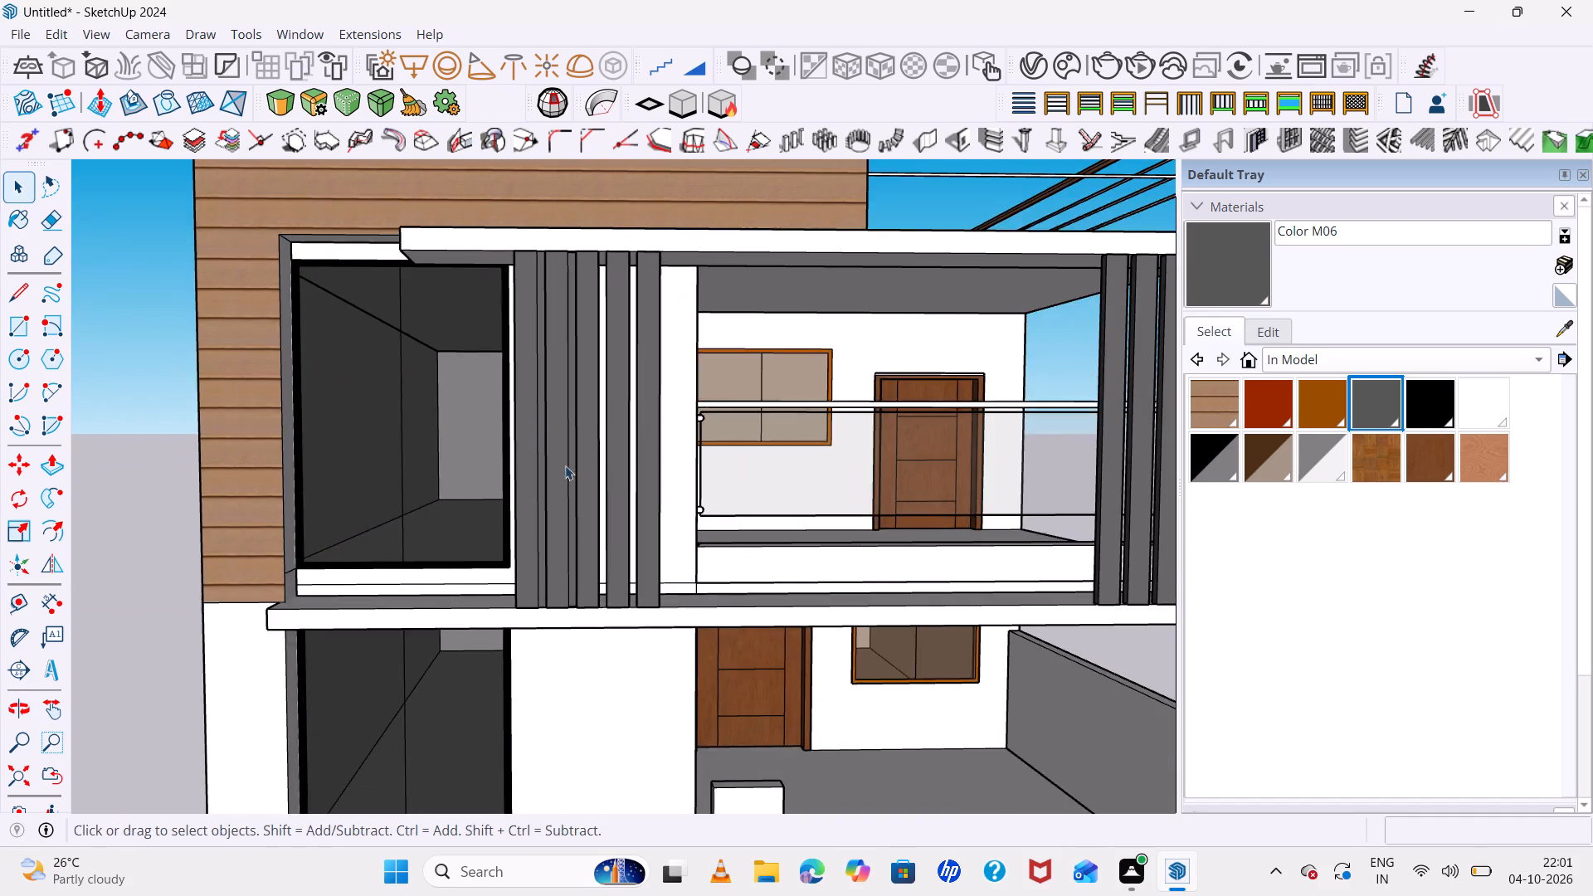
{"action": "middle_click_drag", "start_coordinate": [587, 476], "coordinate": [832, 533]}
{"action": "scroll", "coordinate": [712, 519], "scroll_direction": "up", "scroll_amount": 5}
{"action": "middle_click_drag", "start_coordinate": [824, 531], "coordinate": [620, 530]}
{"action": "scroll", "coordinate": [620, 530], "scroll_direction": "up", "scroll_amount": 1}
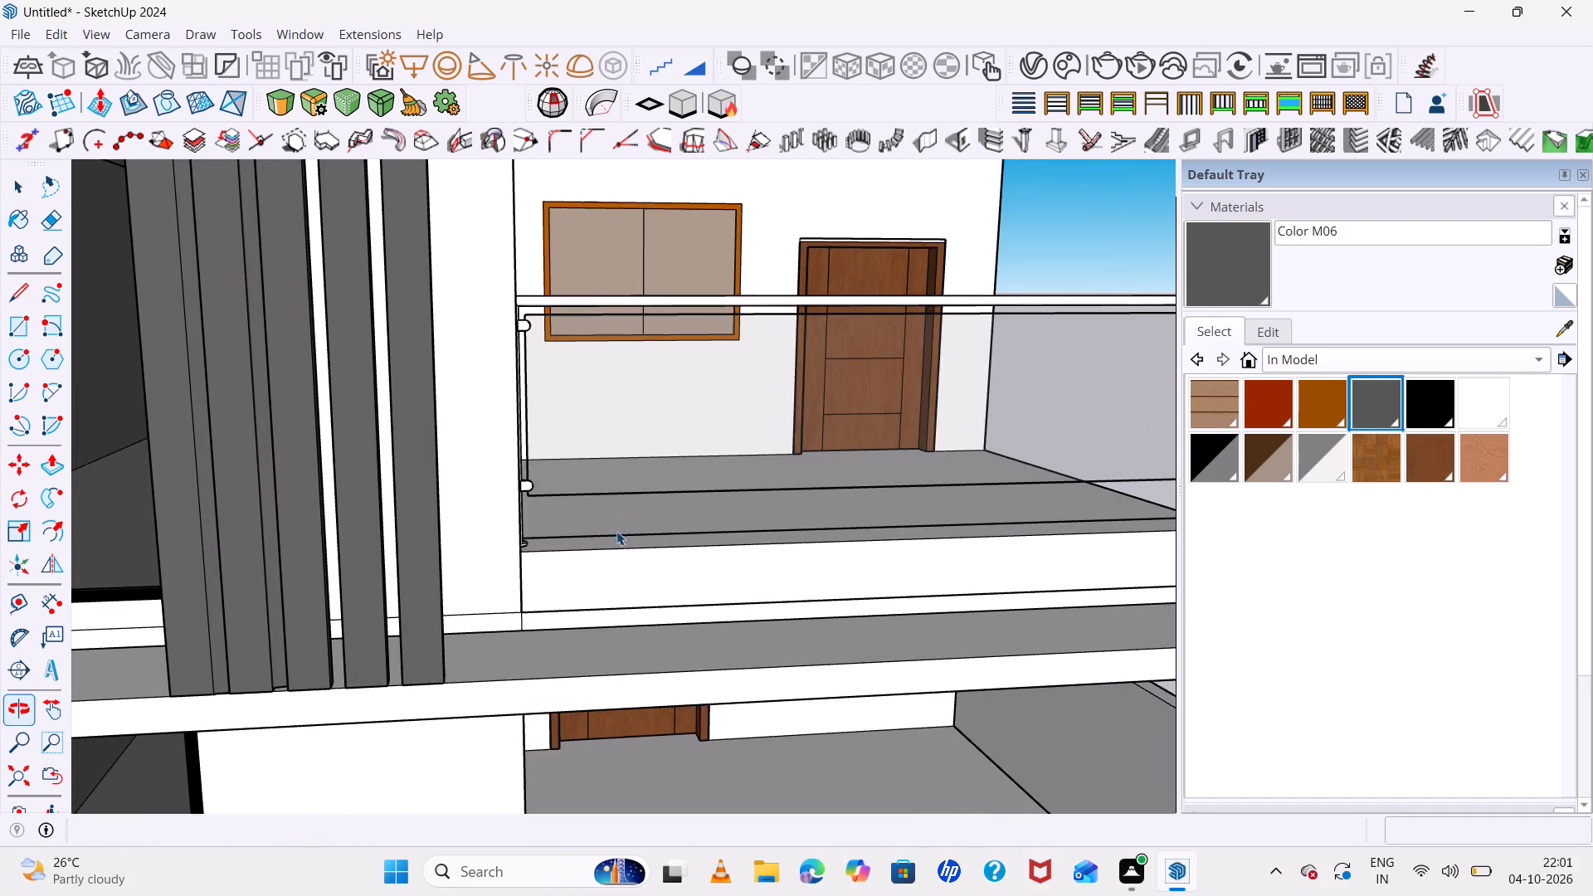
{"action": "scroll", "coordinate": [620, 525], "scroll_direction": "down", "scroll_amount": 6}
{"action": "scroll", "coordinate": [501, 540], "scroll_direction": "up", "scroll_amount": 7}
{"action": "scroll", "coordinate": [433, 579], "scroll_direction": "up", "scroll_amount": 4}
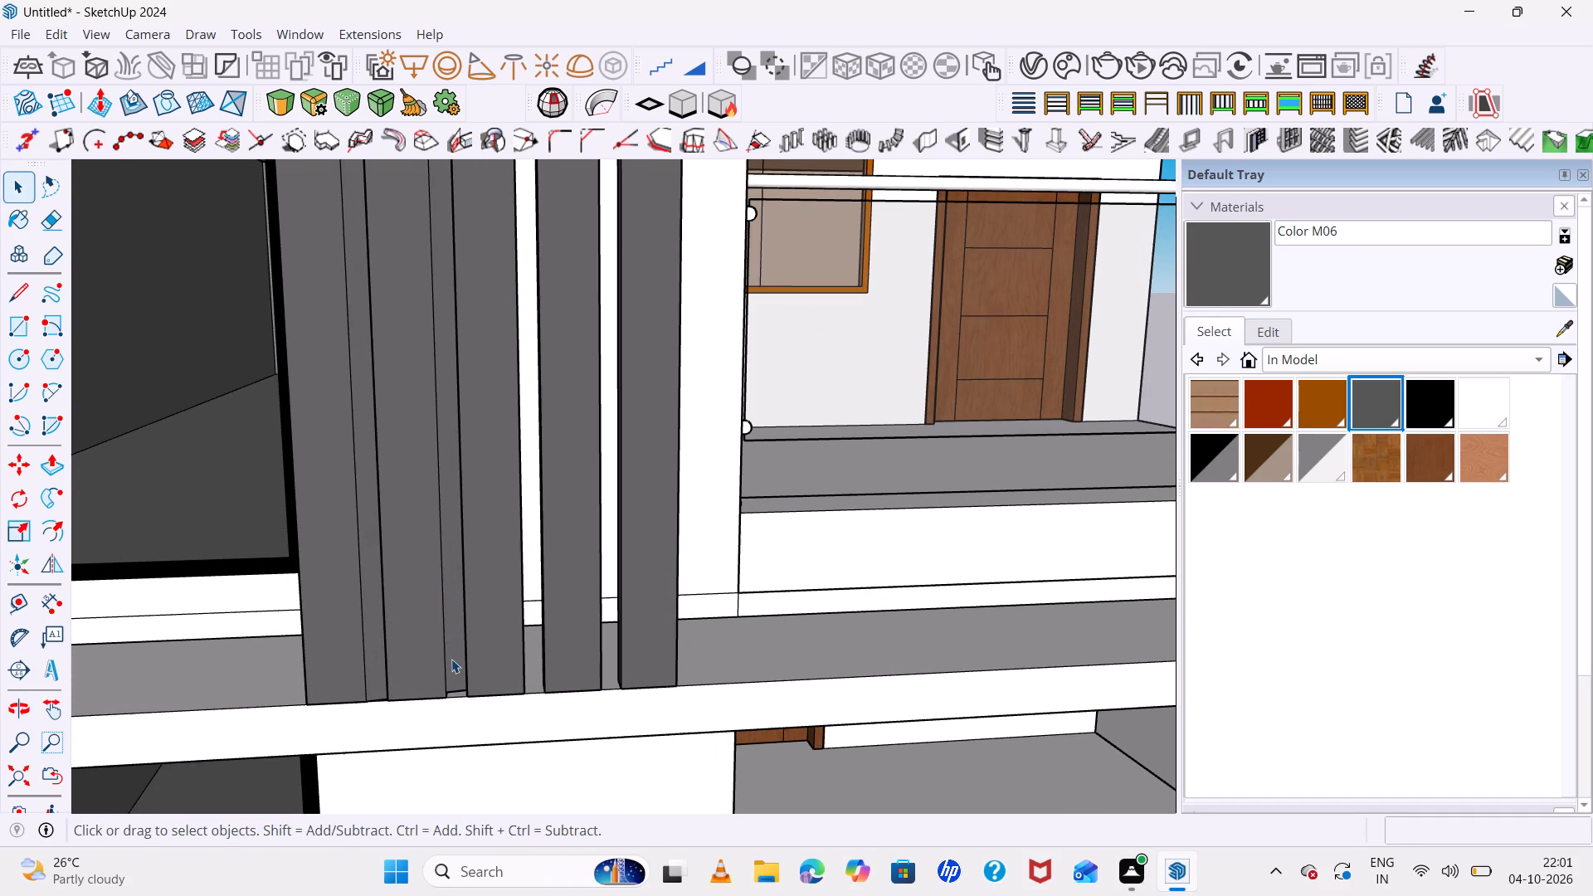
{"action": "left_click", "coordinate": [458, 664]}
{"action": "scroll", "coordinate": [458, 664], "scroll_direction": "up", "scroll_amount": 4}
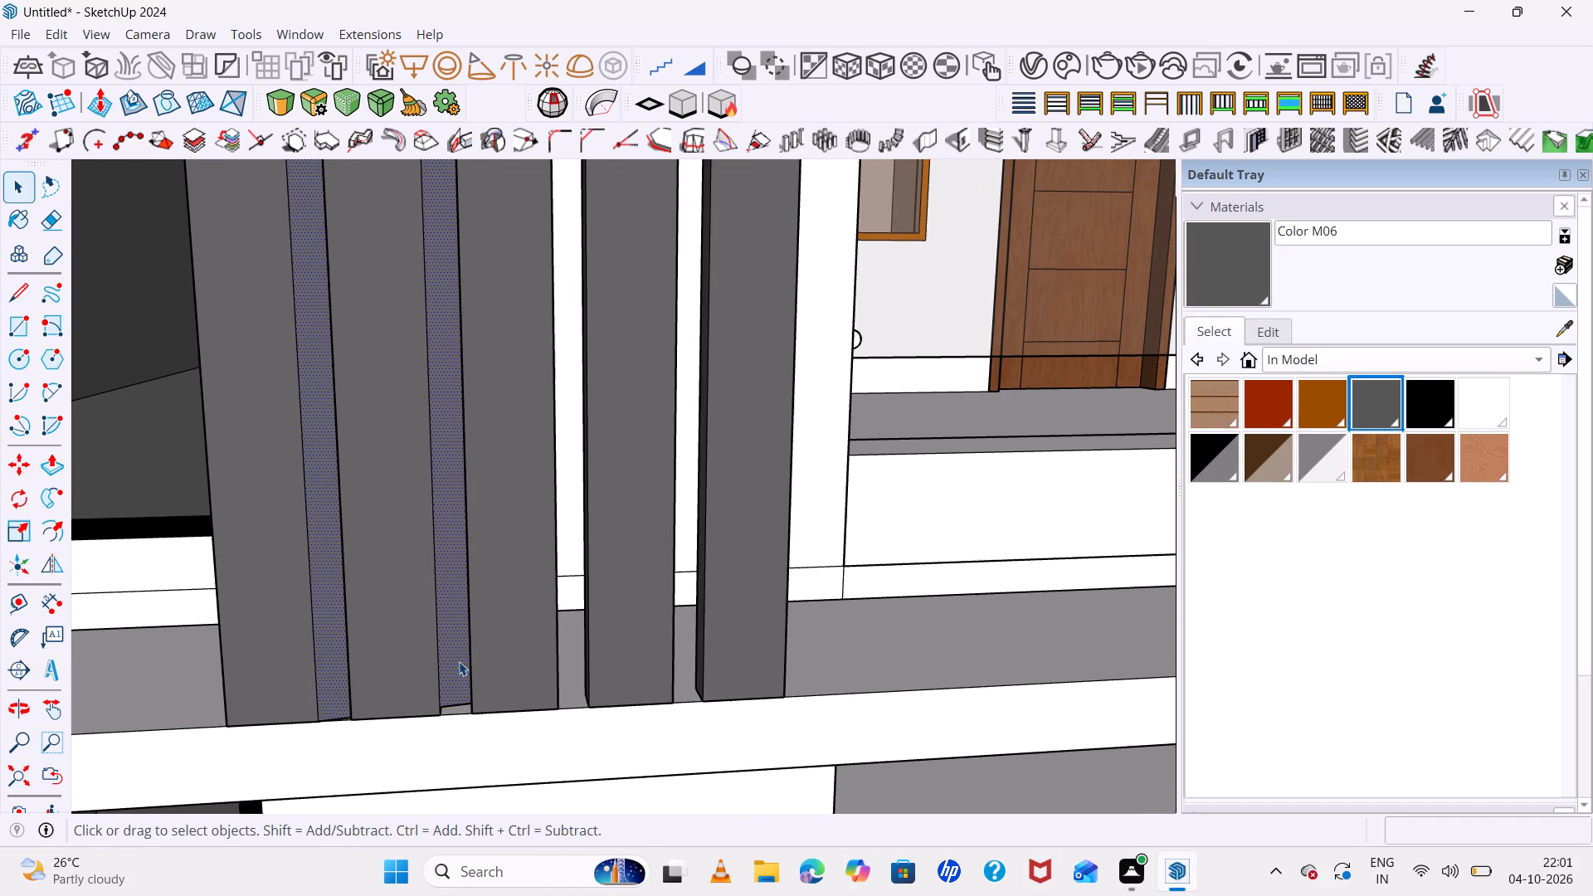
{"action": "key", "text": "Delete"}
{"action": "scroll", "coordinate": [459, 661], "scroll_direction": "down", "scroll_amount": 1}
{"action": "left_click", "coordinate": [459, 659]}
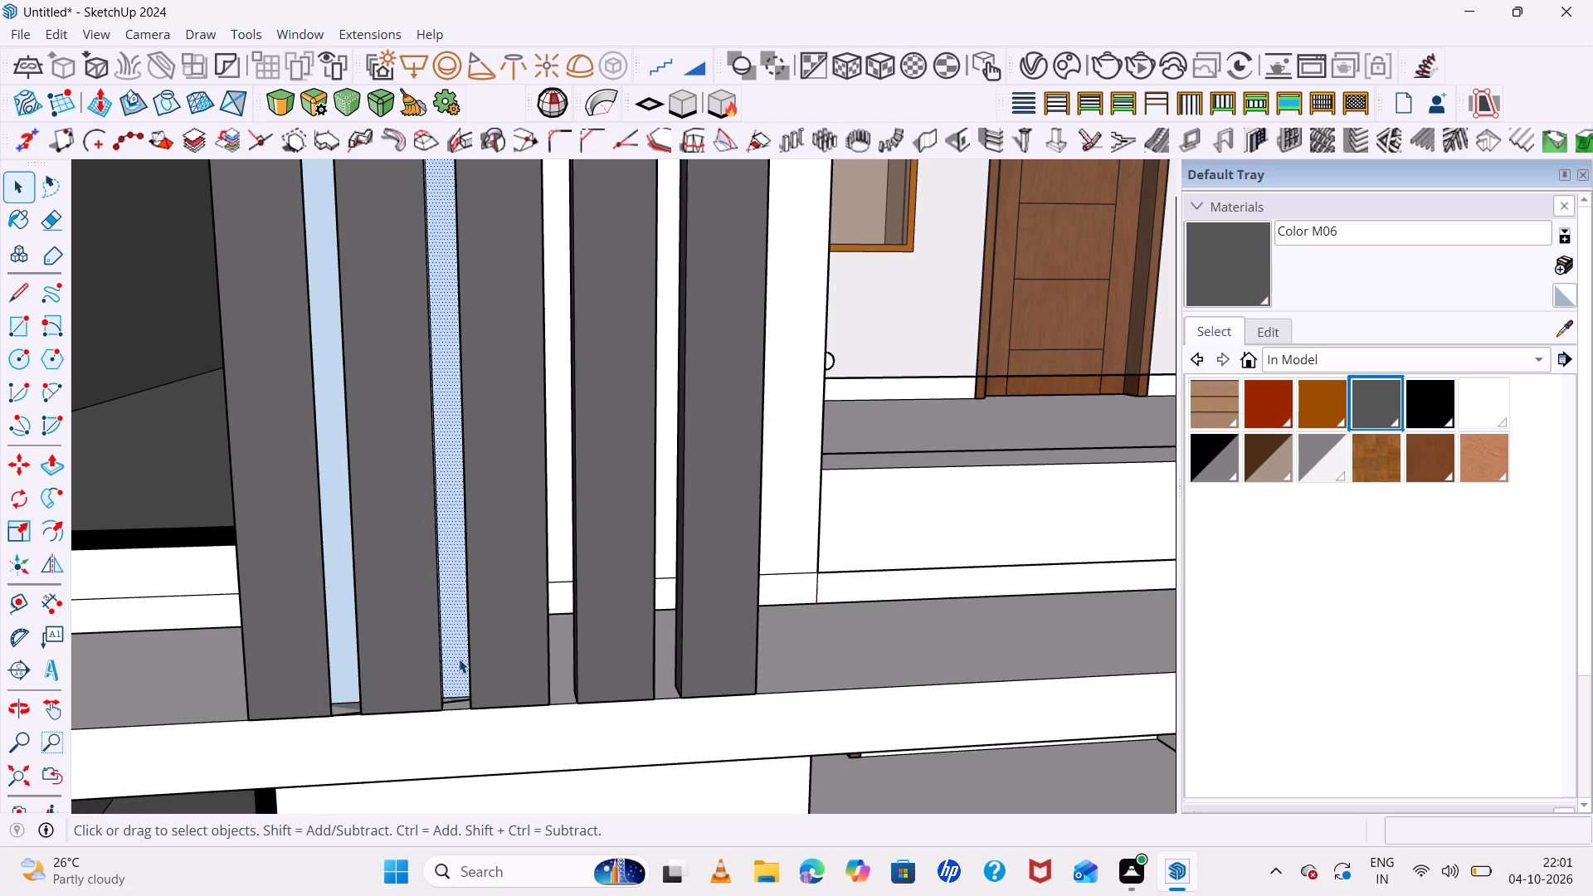
{"action": "key", "text": "Delete"}
Delete the narrow vertical grey face among the same fins, picking it from the side of the group.
{"action": "middle_click_drag", "start_coordinate": [463, 665], "coordinate": [1051, 598]}
{"action": "scroll", "coordinate": [683, 585], "scroll_direction": "up", "scroll_amount": 2}
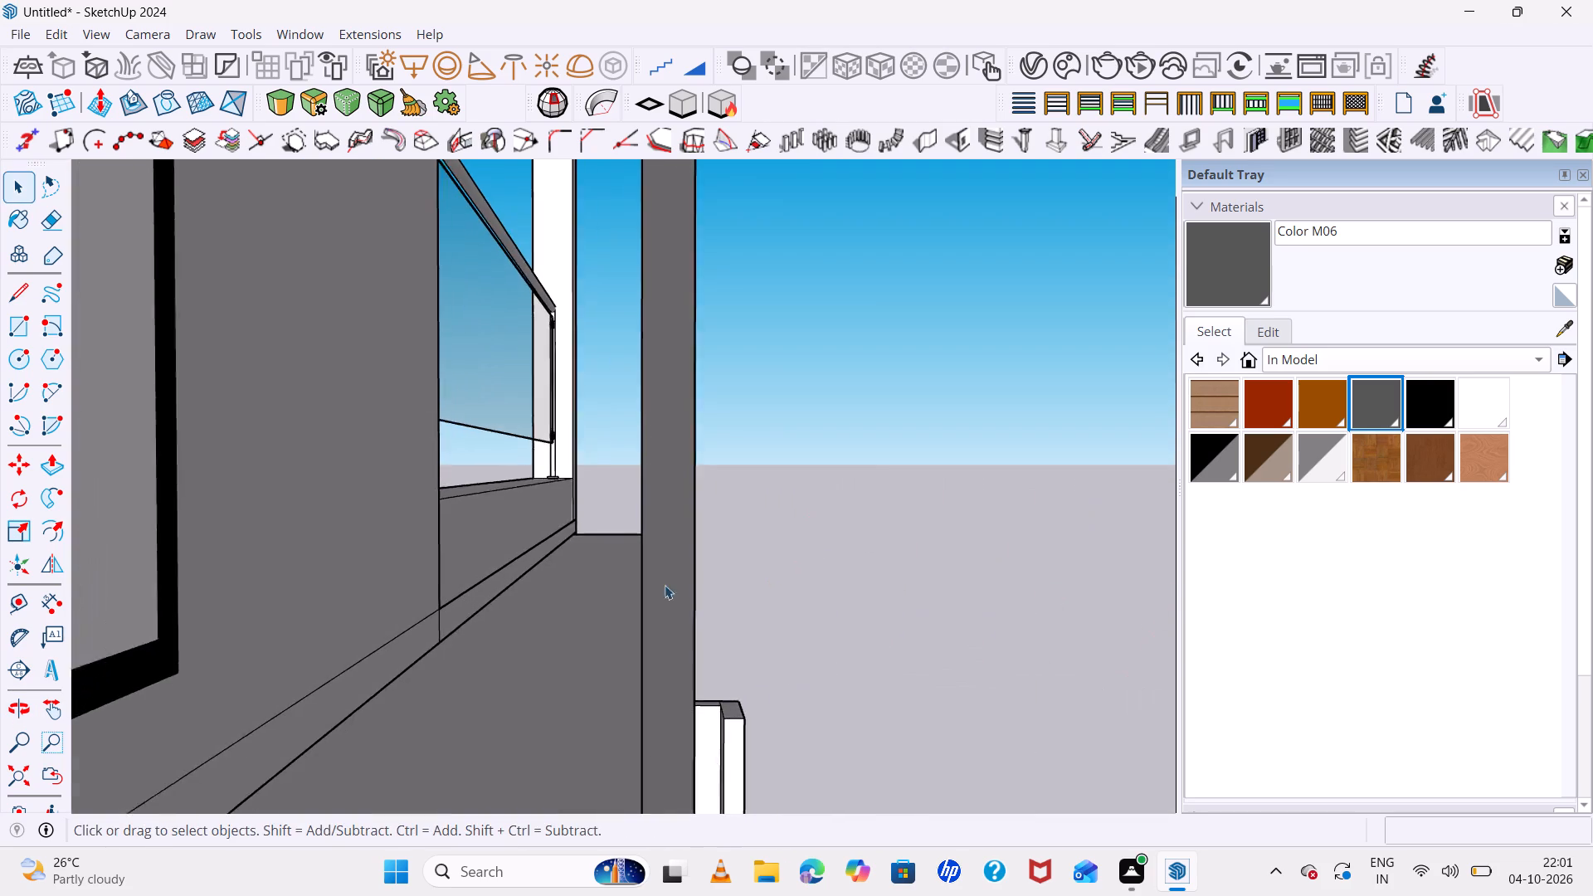
{"action": "scroll", "coordinate": [665, 585], "scroll_direction": "up", "scroll_amount": 4}
{"action": "middle_click_drag", "start_coordinate": [668, 606], "coordinate": [831, 642]}
{"action": "scroll", "coordinate": [735, 610], "scroll_direction": "up", "scroll_amount": 5}
{"action": "left_click", "coordinate": [670, 583]}
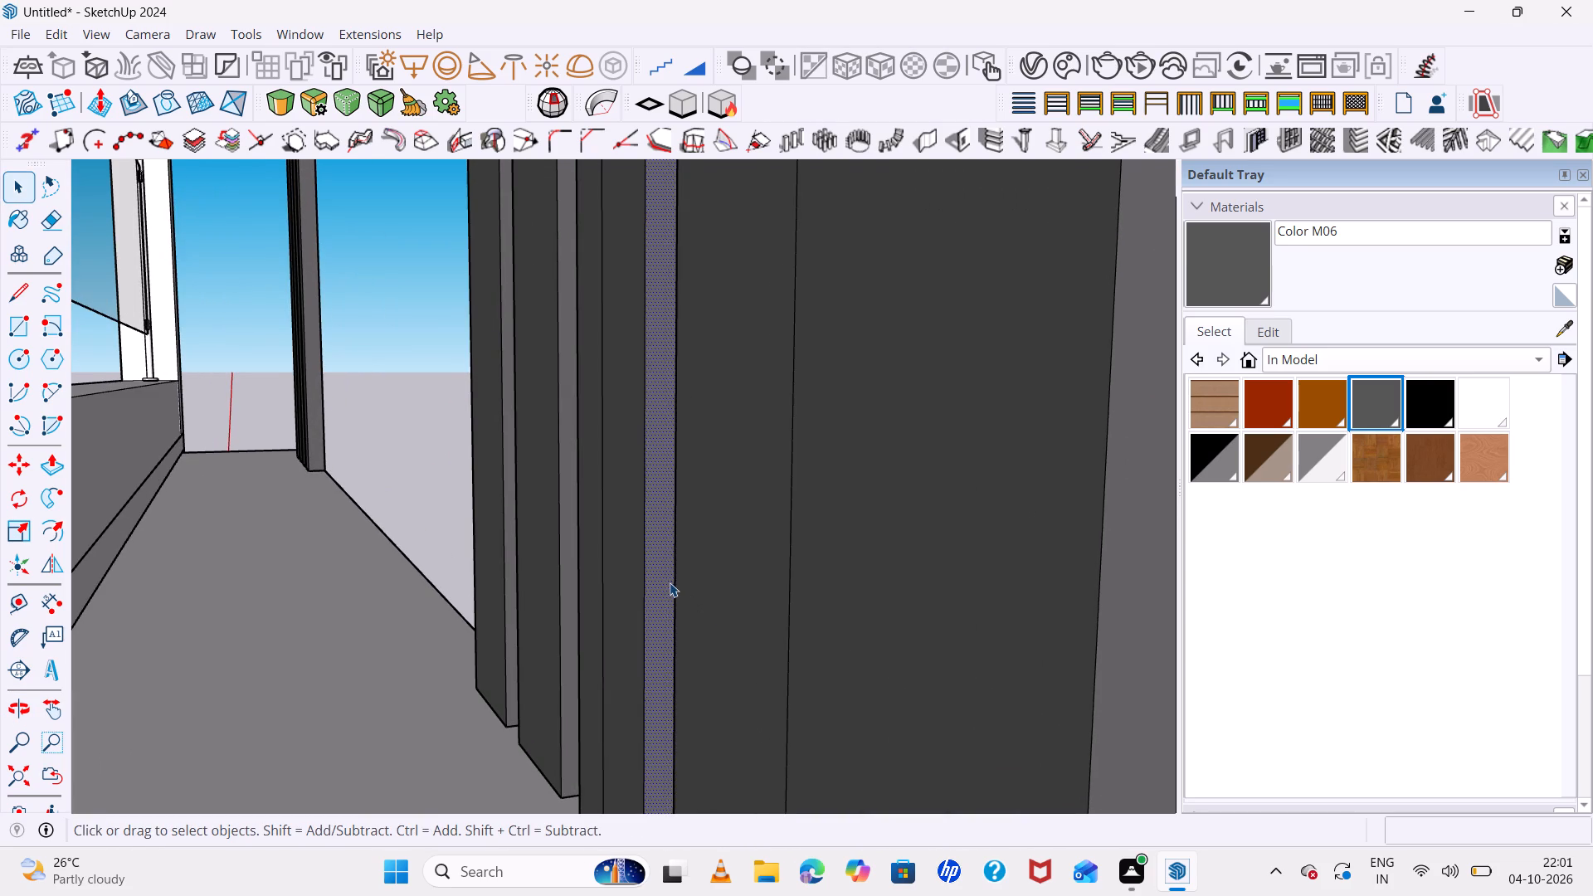
{"action": "scroll", "coordinate": [670, 582], "scroll_direction": "up", "scroll_amount": 4}
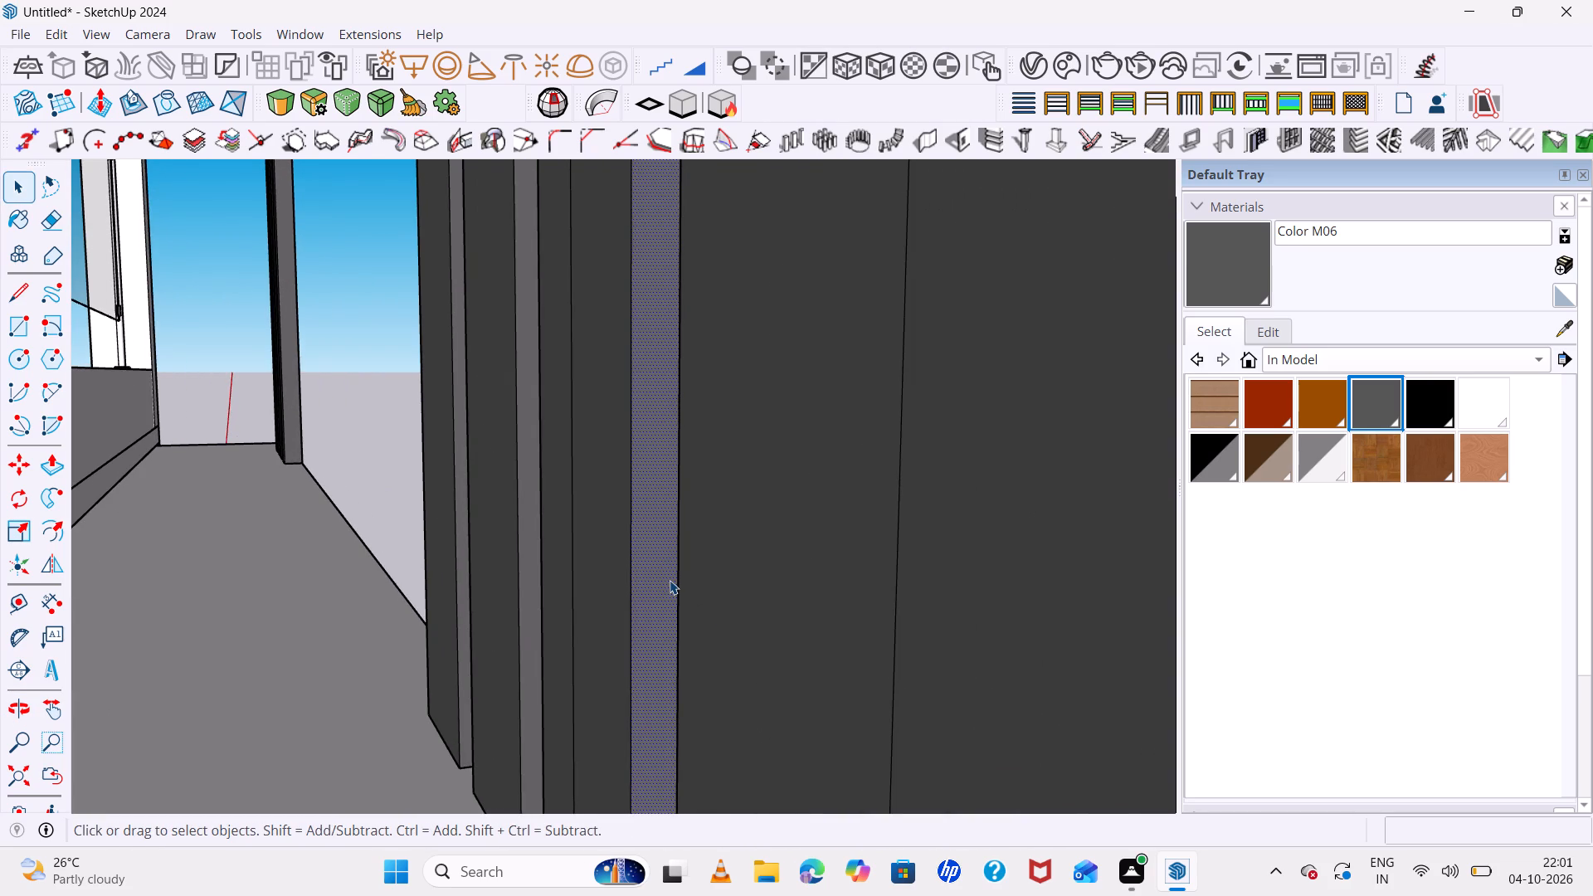
{"action": "key", "text": "Delete"}
Bring the whole house back into view and delete the blue face filling the gap between the first two fins.
{"action": "middle_click_drag", "start_coordinate": [645, 573], "coordinate": [821, 606]}
{"action": "scroll", "coordinate": [835, 542], "scroll_direction": "down", "scroll_amount": 7}
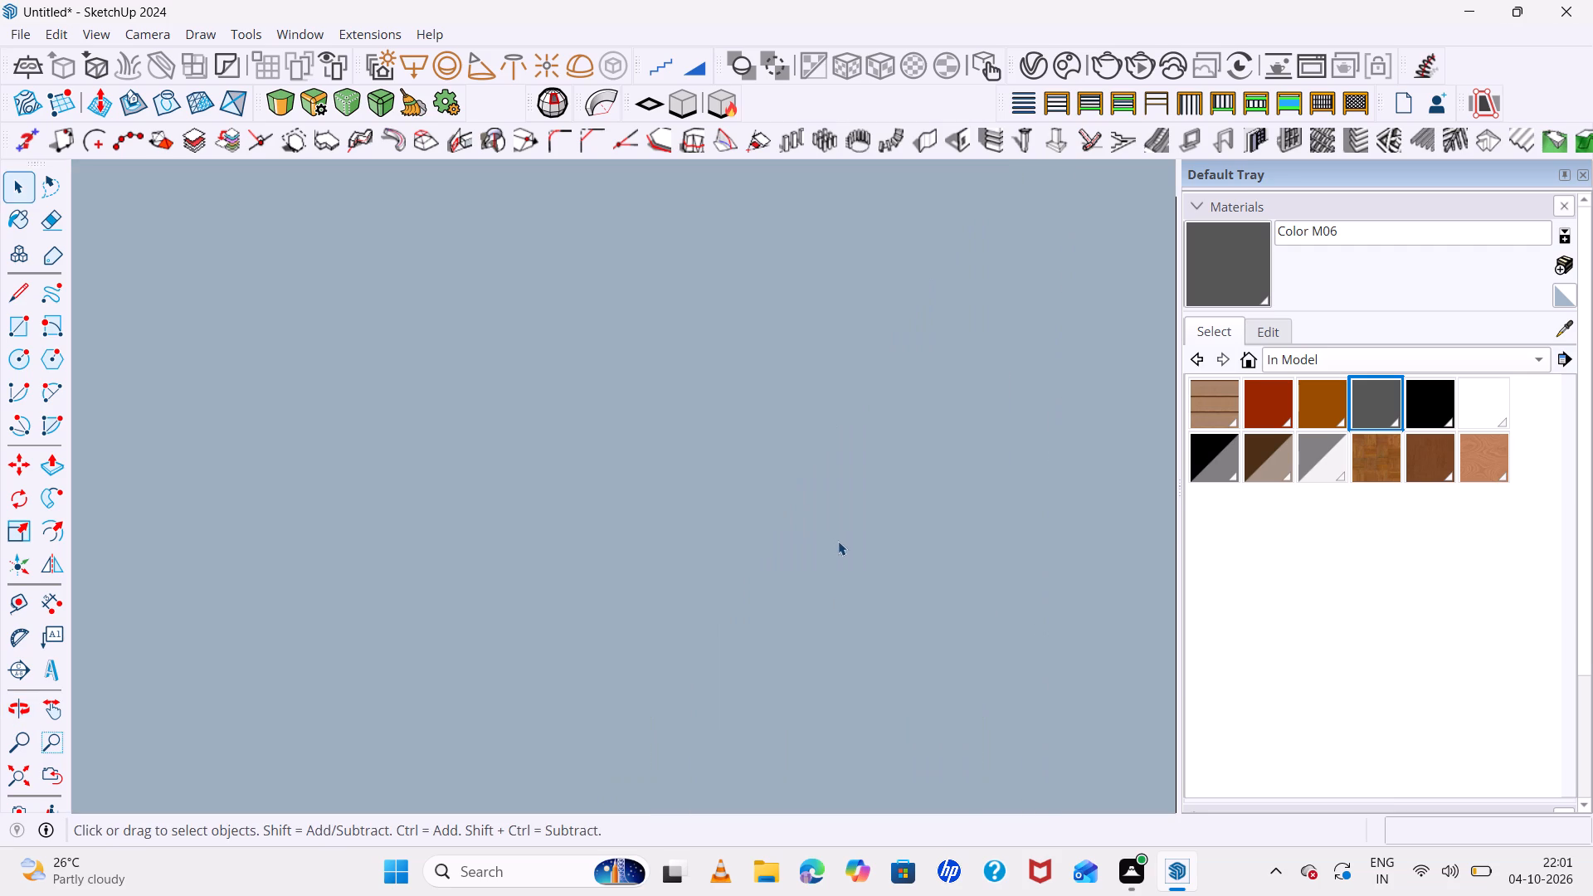
{"action": "scroll", "coordinate": [840, 541], "scroll_direction": "up", "scroll_amount": 1}
{"action": "scroll", "coordinate": [839, 543], "scroll_direction": "down", "scroll_amount": 6}
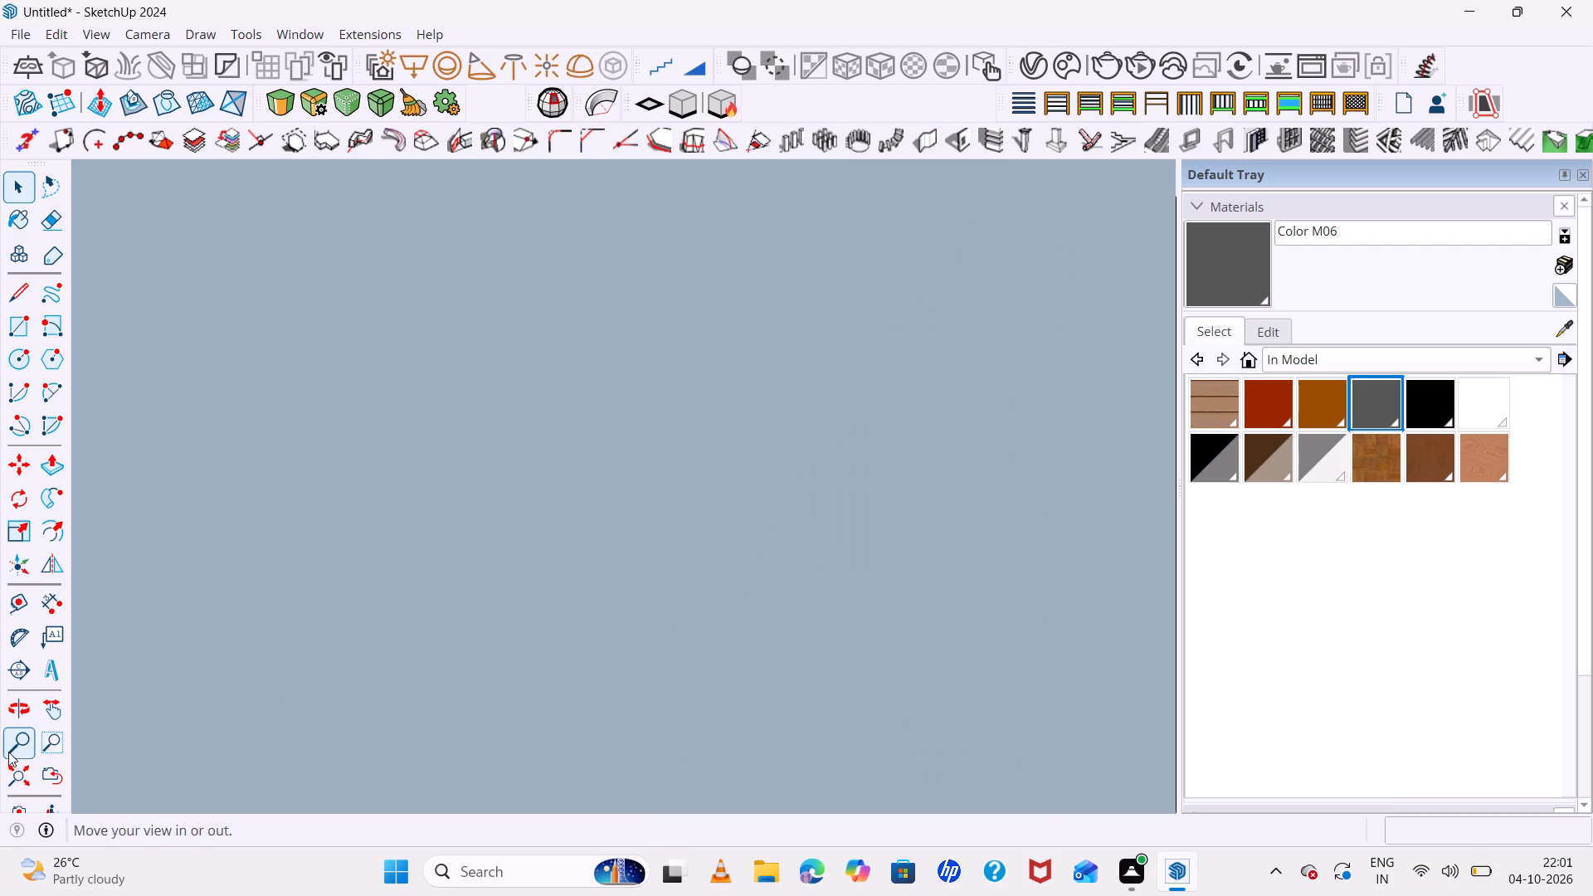
{"action": "left_click", "coordinate": [14, 773]}
{"action": "scroll", "coordinate": [133, 722], "scroll_direction": "down", "scroll_amount": 8}
{"action": "middle_click_drag", "start_coordinate": [633, 639], "coordinate": [0, 620]}
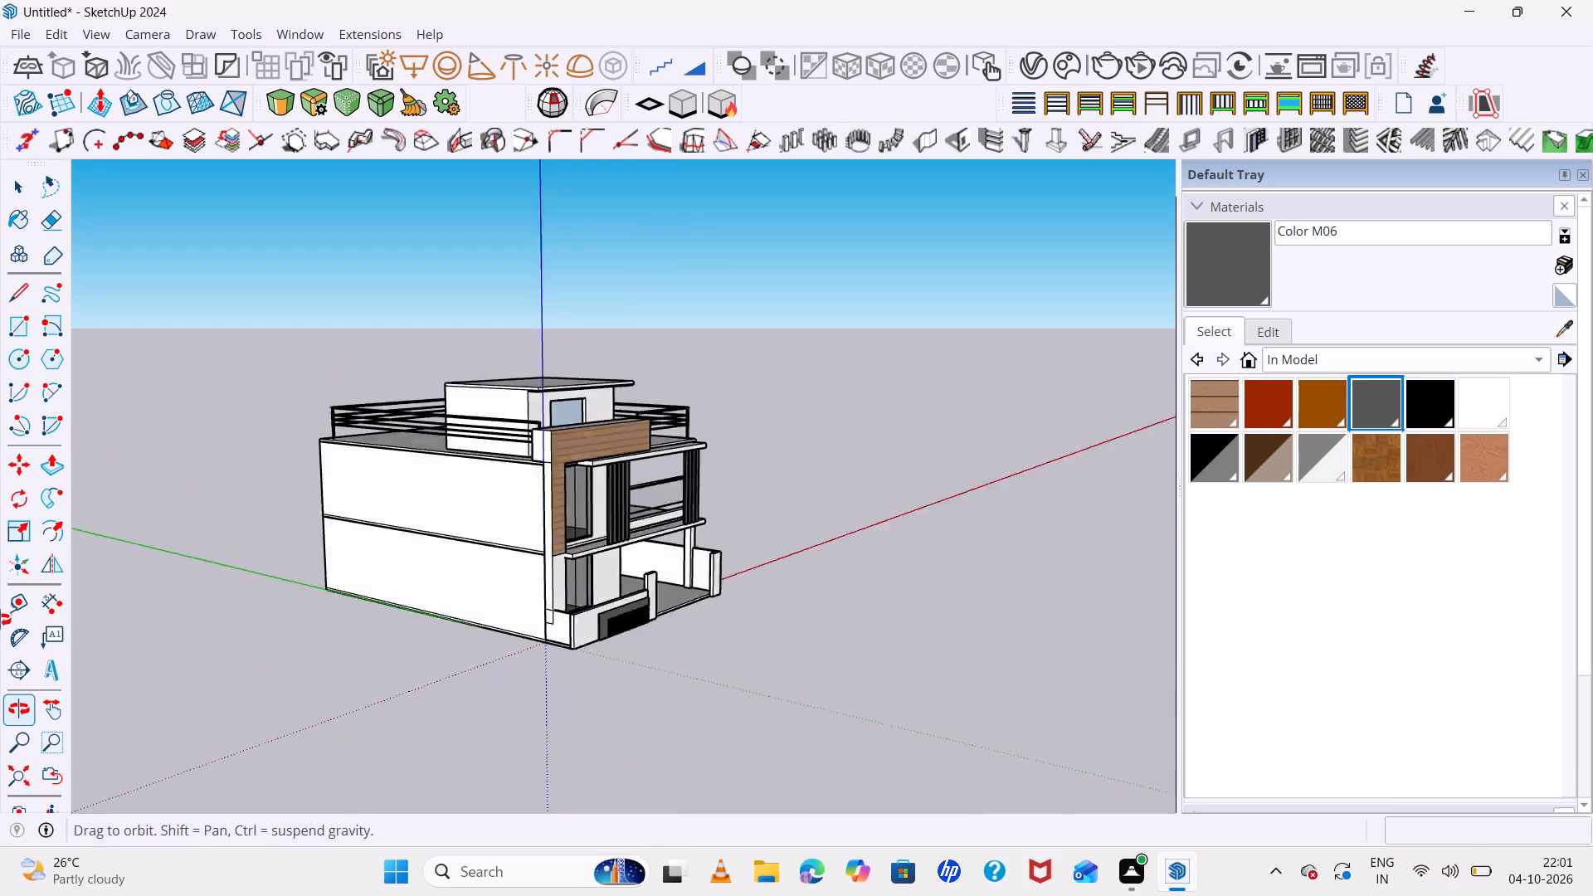
{"action": "middle_click_drag", "start_coordinate": [0, 620], "coordinate": [2, 623]}
{"action": "scroll", "coordinate": [928, 633], "scroll_direction": "up", "scroll_amount": 7}
{"action": "scroll", "coordinate": [401, 509], "scroll_direction": "up", "scroll_amount": 6}
{"action": "middle_click_drag", "start_coordinate": [577, 539], "coordinate": [426, 601]}
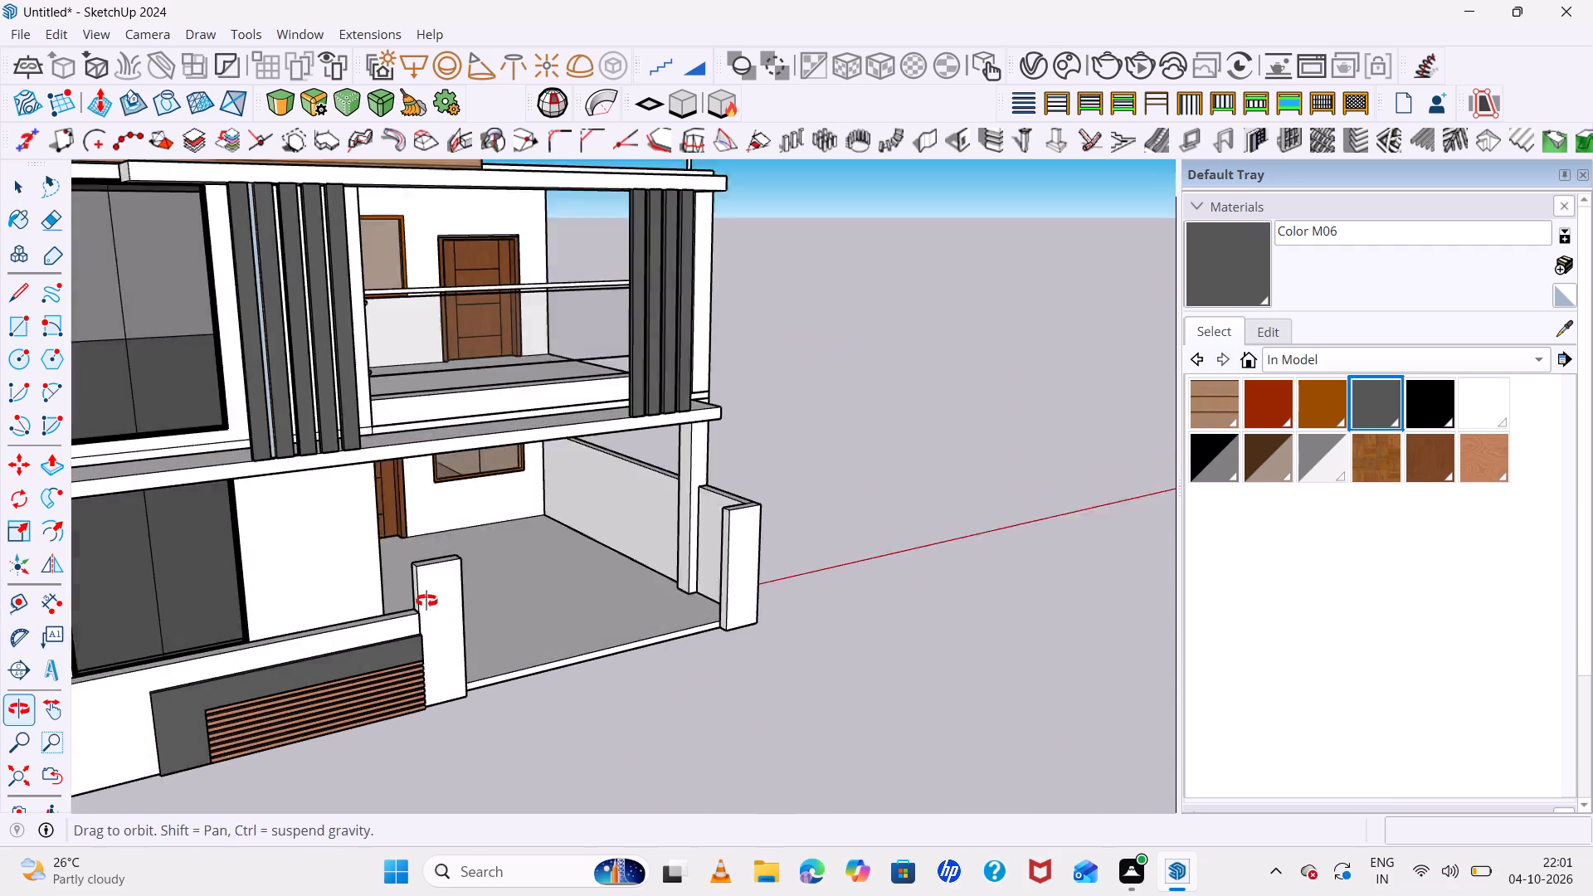
{"action": "middle_click_drag", "start_coordinate": [426, 601], "coordinate": [409, 610]}
{"action": "middle_click", "coordinate": [407, 611]}
{"action": "scroll", "coordinate": [247, 421], "scroll_direction": "up", "scroll_amount": 20}
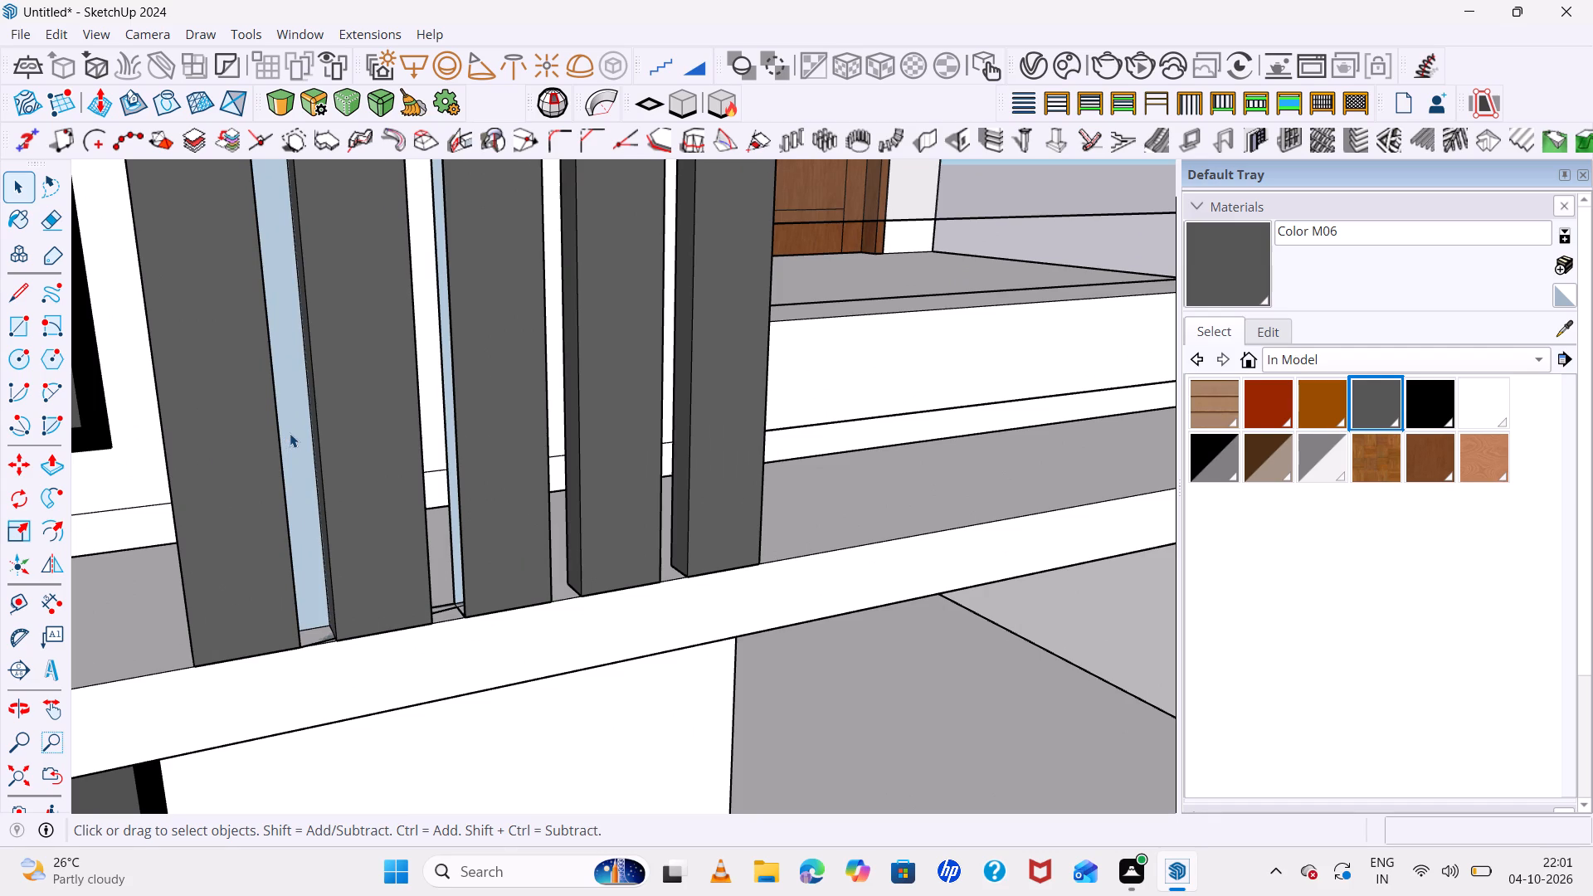
{"action": "left_click", "coordinate": [290, 433]}
{"action": "key", "text": "Delete"}
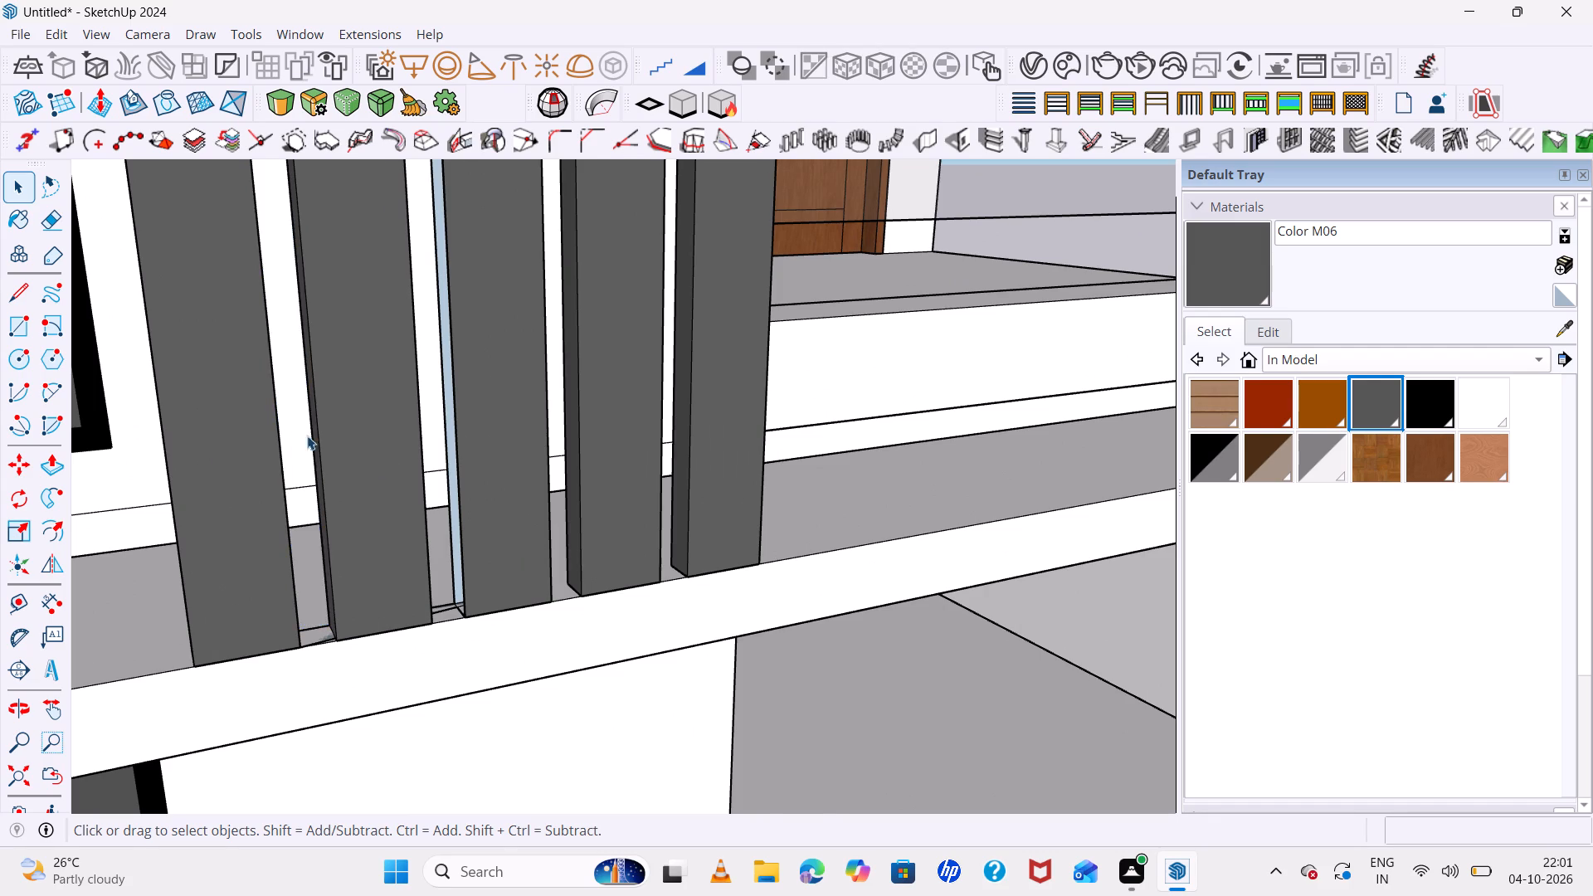
Examine the cleaned-up fins and the whole facade from above, from below and from the front.
{"action": "scroll", "coordinate": [398, 471], "scroll_direction": "up", "scroll_amount": 5}
{"action": "scroll", "coordinate": [465, 514], "scroll_direction": "down", "scroll_amount": 6}
{"action": "middle_click_drag", "start_coordinate": [506, 557], "coordinate": [603, 625]}
{"action": "scroll", "coordinate": [523, 564], "scroll_direction": "up", "scroll_amount": 1}
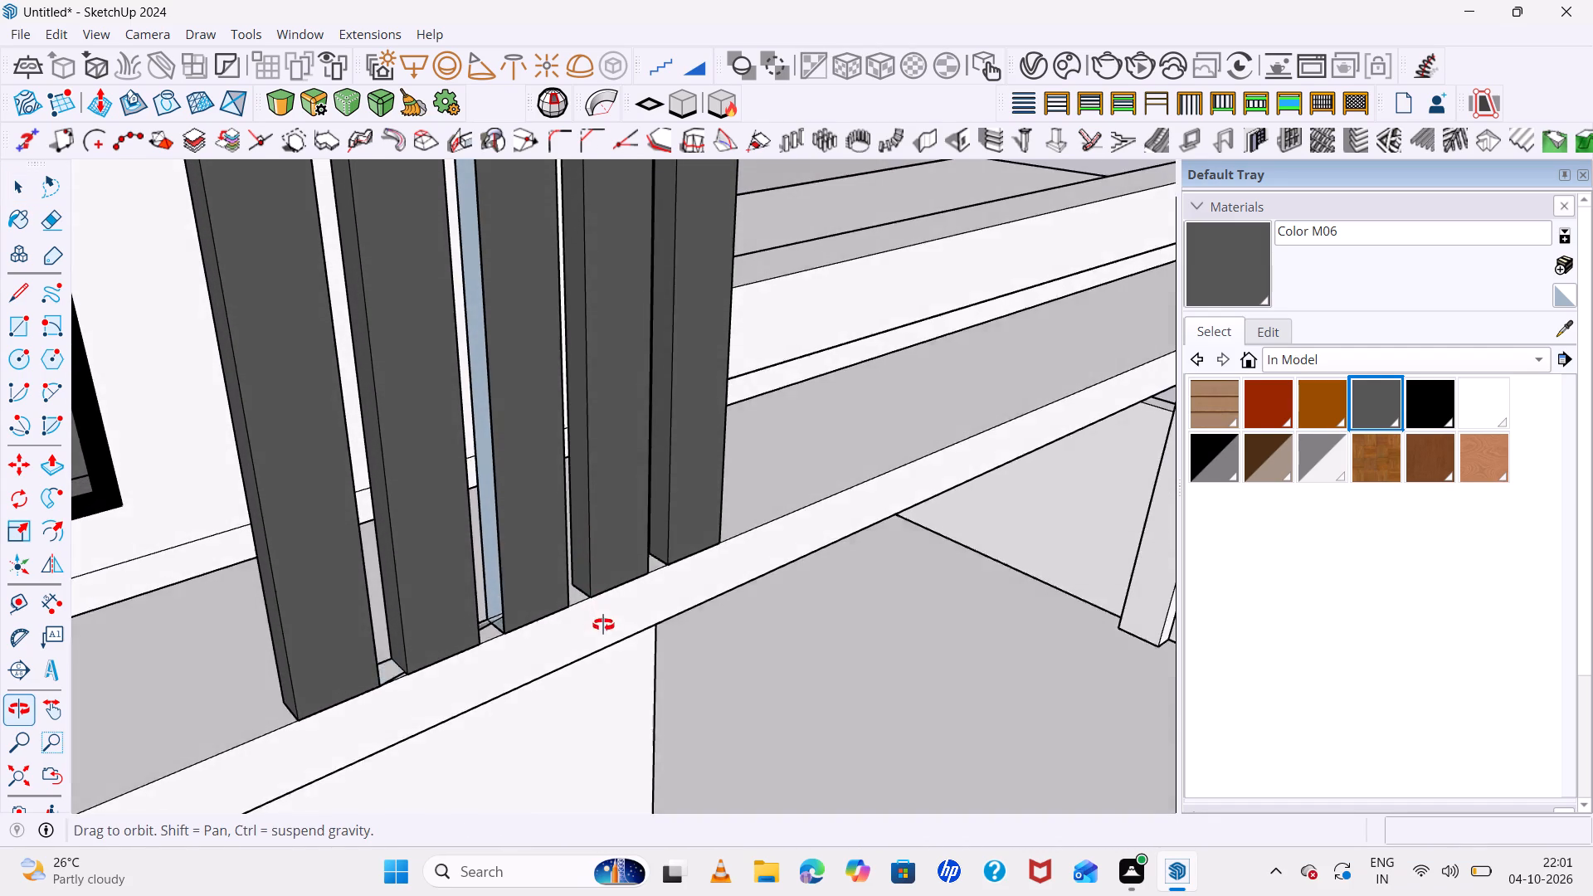
{"action": "middle_click_drag", "start_coordinate": [603, 625], "coordinate": [603, 626]}
{"action": "scroll", "coordinate": [501, 580], "scroll_direction": "down", "scroll_amount": 16}
{"action": "middle_click_drag", "start_coordinate": [670, 514], "coordinate": [439, 442]}
{"action": "scroll", "coordinate": [439, 442], "scroll_direction": "up", "scroll_amount": 1}
{"action": "scroll", "coordinate": [441, 436], "scroll_direction": "down", "scroll_amount": 8}
{"action": "middle_click_drag", "start_coordinate": [708, 559], "coordinate": [357, 343]}
{"action": "scroll", "coordinate": [433, 387], "scroll_direction": "down", "scroll_amount": 1}
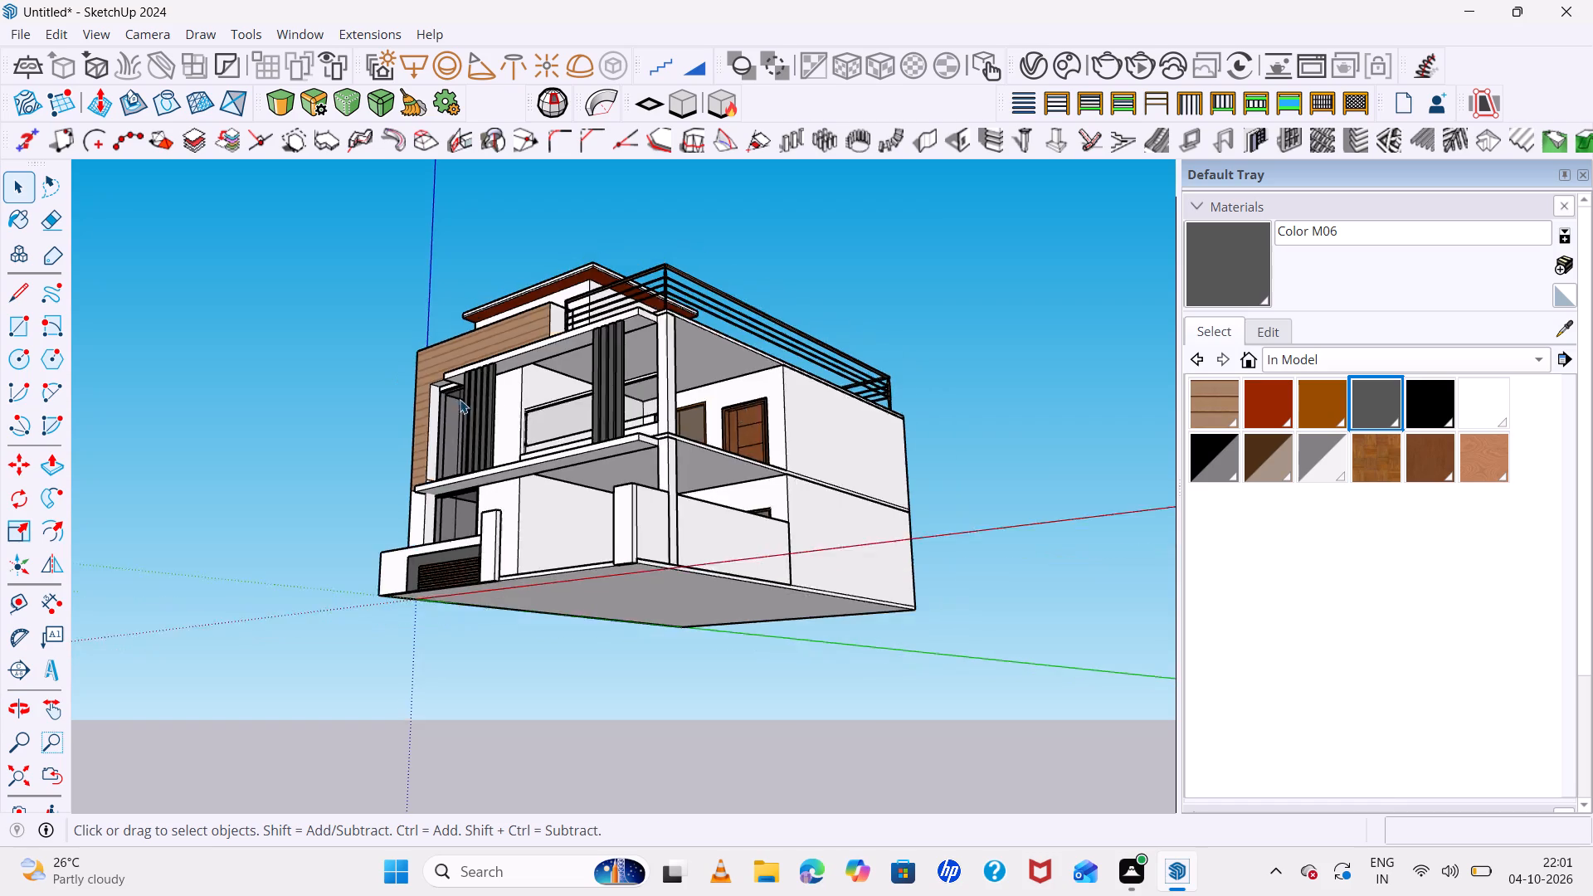
{"action": "scroll", "coordinate": [476, 410], "scroll_direction": "up", "scroll_amount": 13}
{"action": "scroll", "coordinate": [533, 475], "scroll_direction": "down", "scroll_amount": 8}
{"action": "scroll", "coordinate": [533, 475], "scroll_direction": "up", "scroll_amount": 1}
{"action": "scroll", "coordinate": [538, 492], "scroll_direction": "down", "scroll_amount": 7}
{"action": "middle_click_drag", "start_coordinate": [652, 546], "coordinate": [1041, 665]}
{"action": "scroll", "coordinate": [1045, 667], "scroll_direction": "up", "scroll_amount": 2}
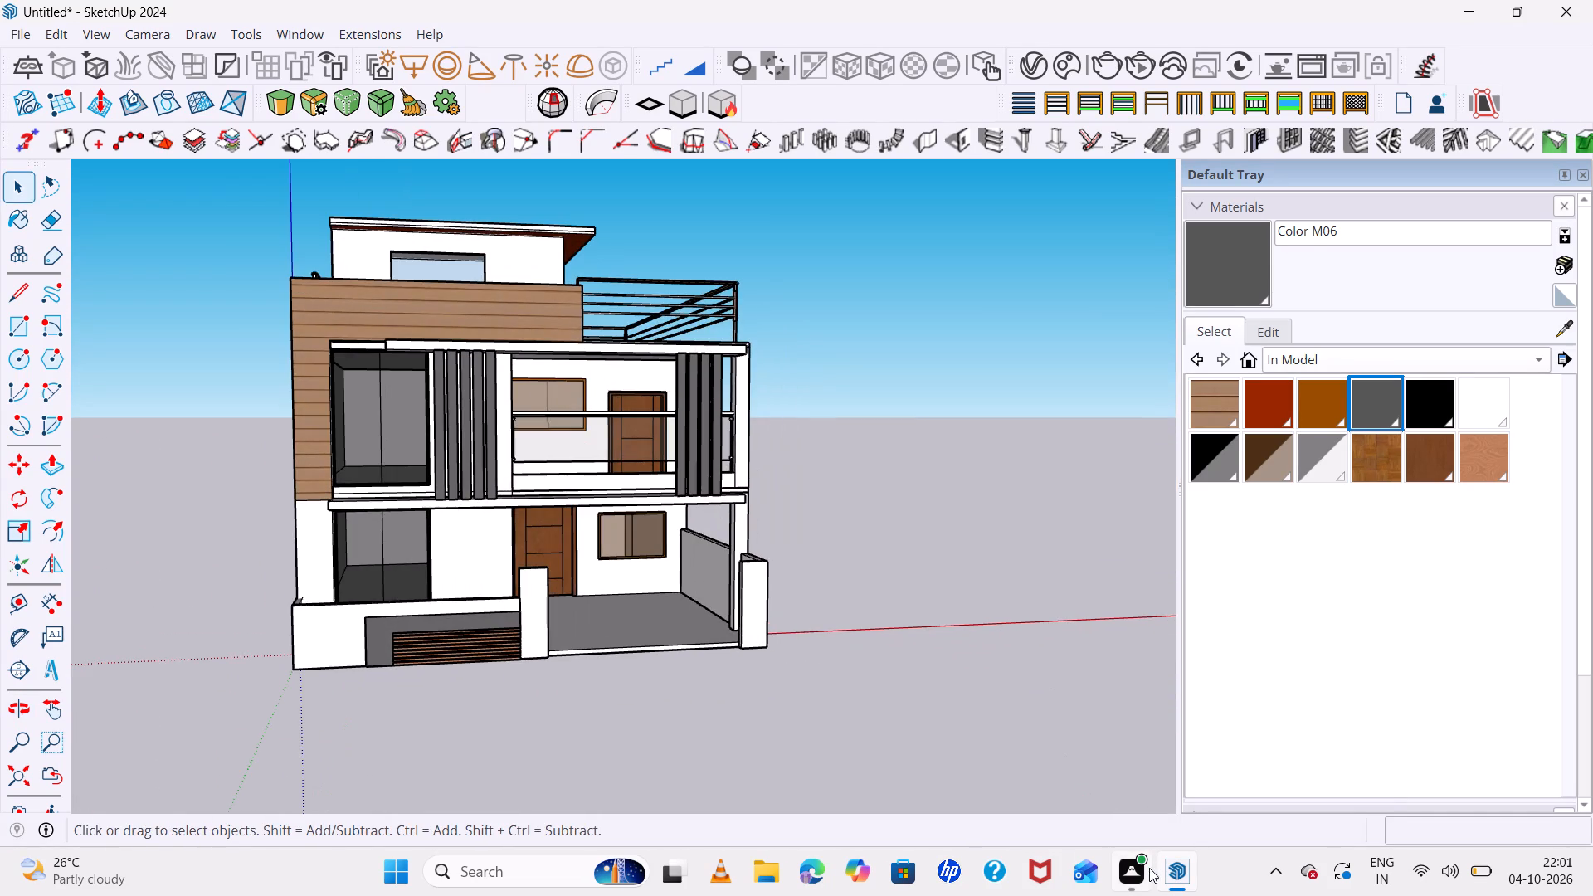
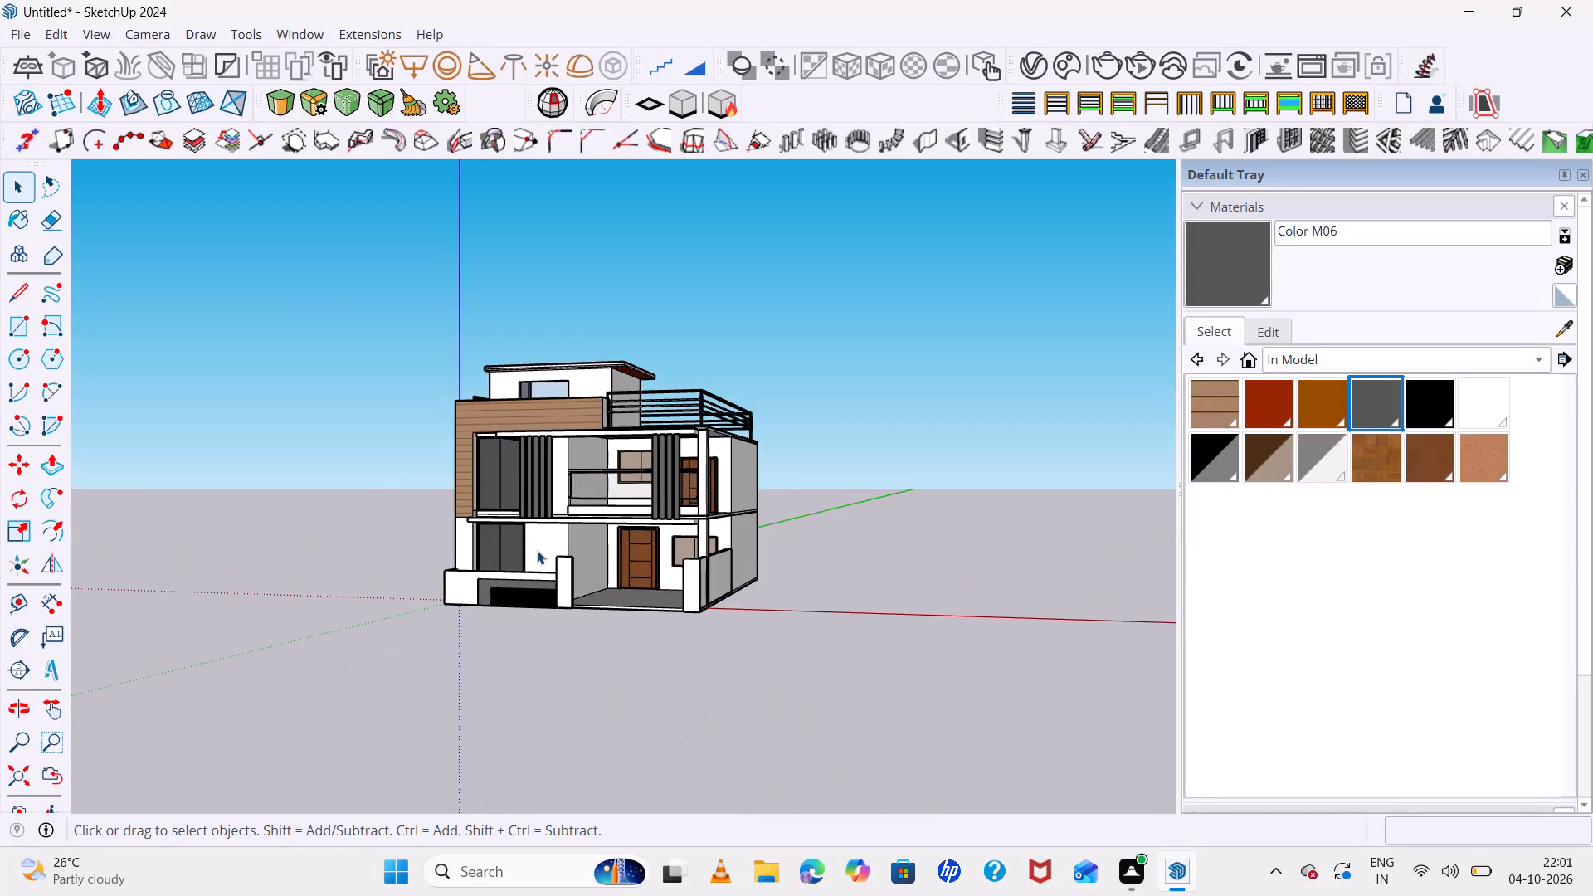
Examine the front facade and the open side of the first-floor balcony from several angles.
{"action": "scroll", "coordinate": [568, 550], "scroll_direction": "up", "scroll_amount": 7}
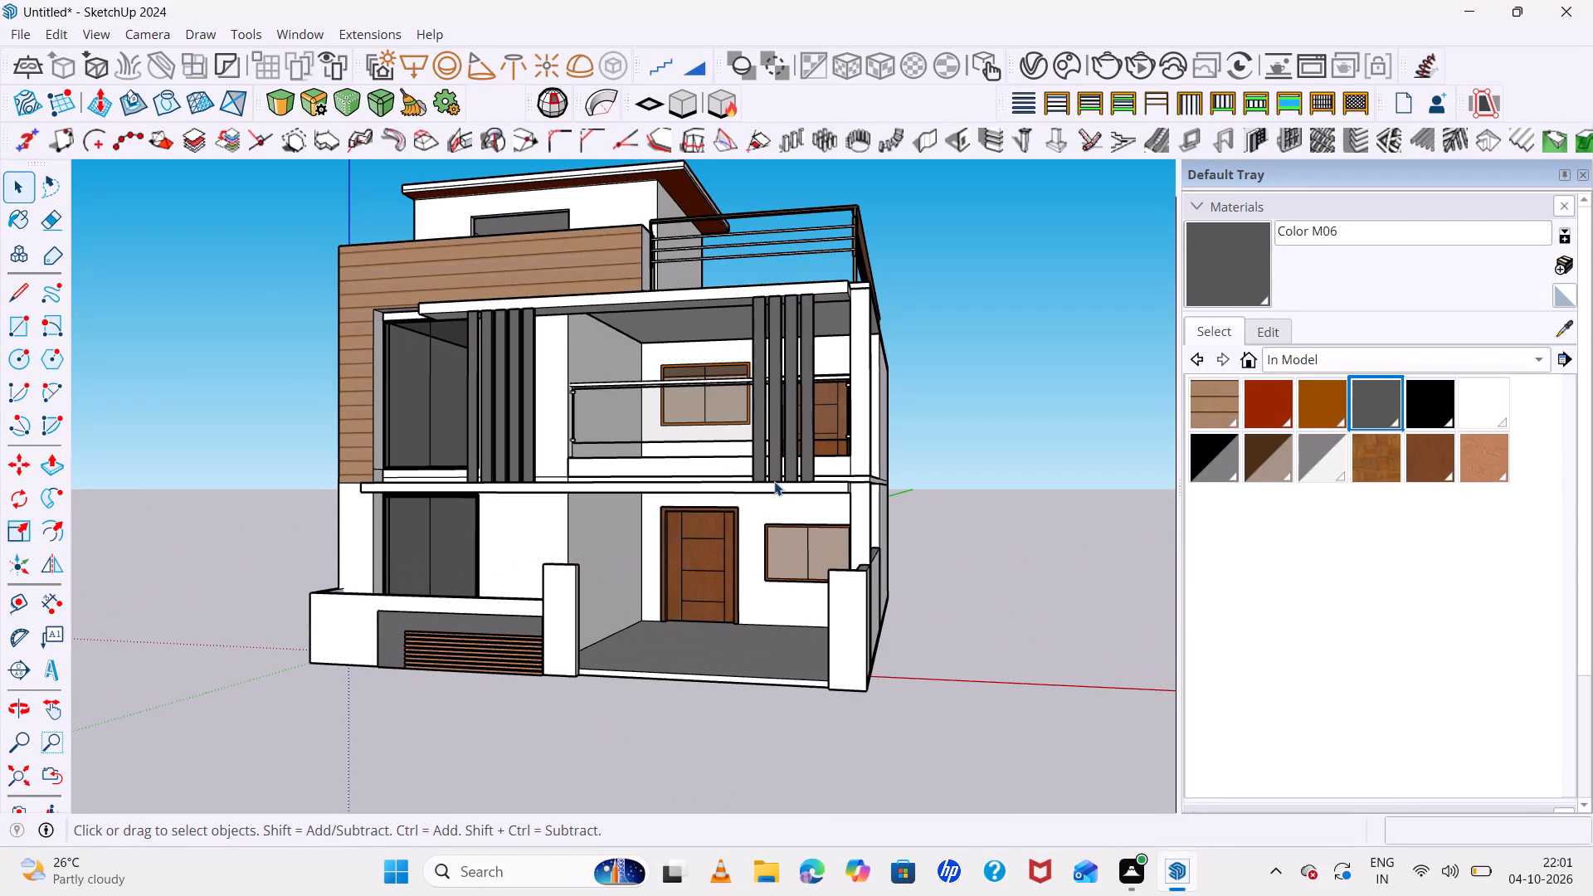
{"action": "scroll", "coordinate": [778, 257], "scroll_direction": "up", "scroll_amount": 5}
{"action": "scroll", "coordinate": [602, 261], "scroll_direction": "down", "scroll_amount": 7}
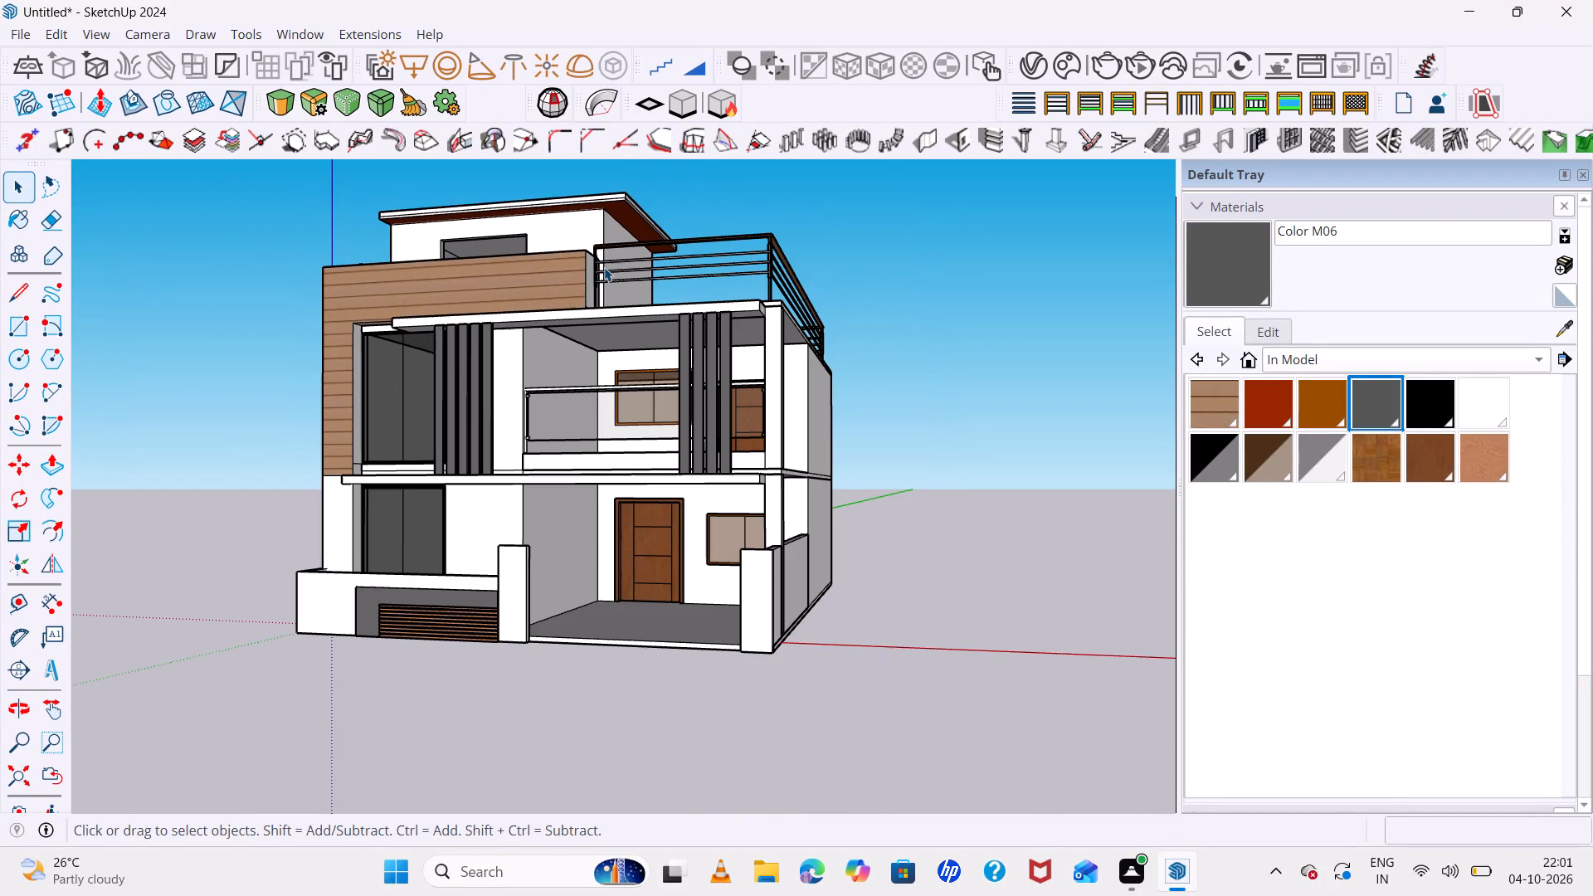
{"action": "scroll", "coordinate": [790, 446], "scroll_direction": "up", "scroll_amount": 4}
{"action": "scroll", "coordinate": [790, 446], "scroll_direction": "down", "scroll_amount": 4}
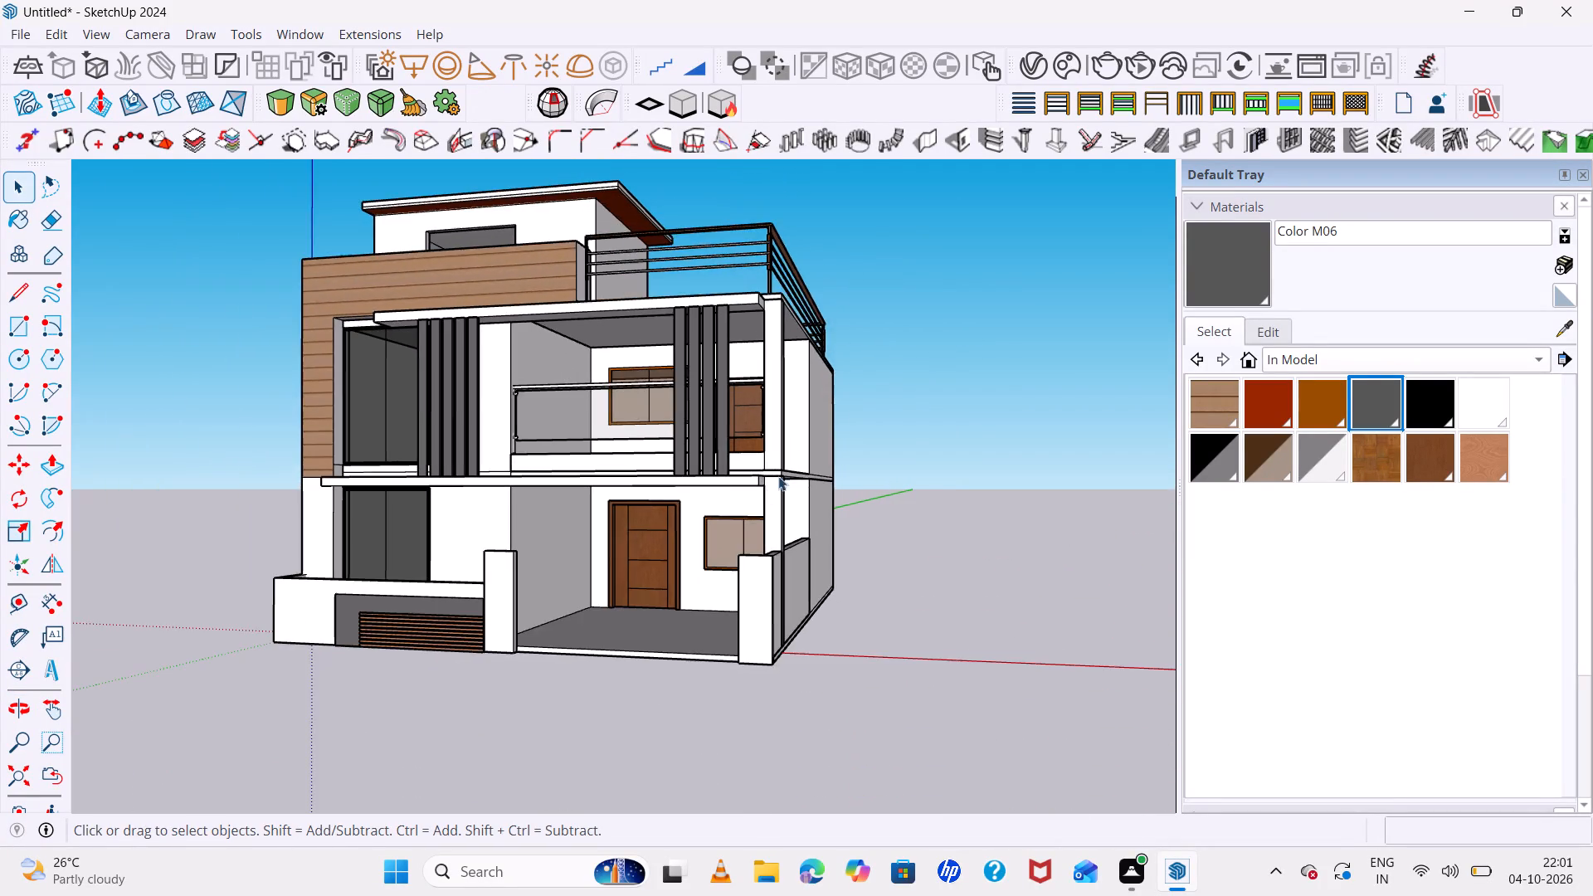
{"action": "middle_click_drag", "start_coordinate": [779, 514], "coordinate": [746, 446]}
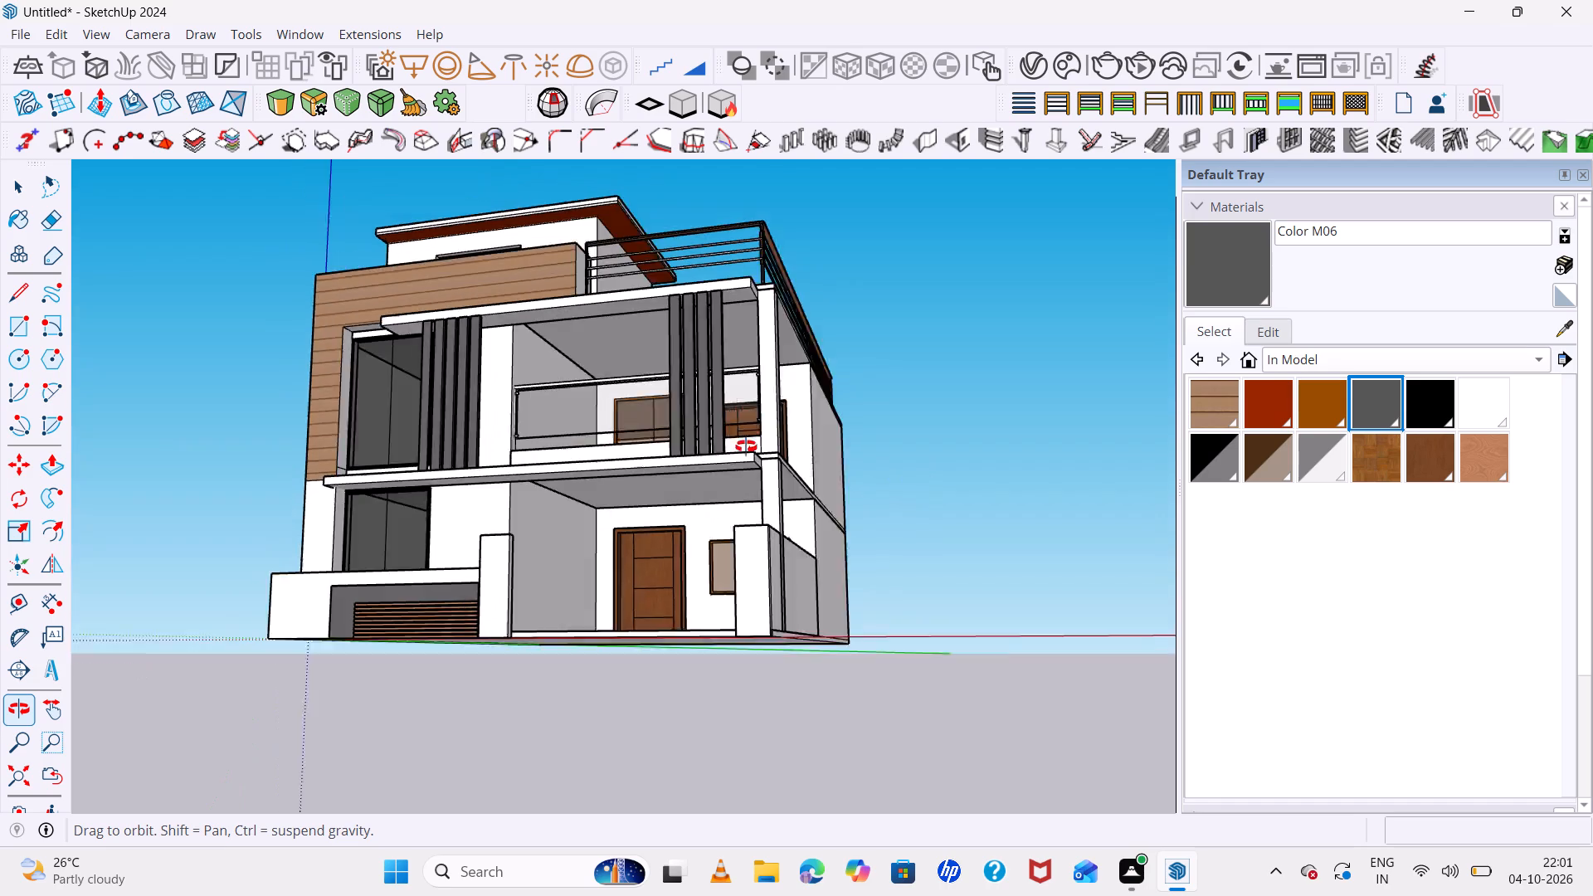
{"action": "middle_click_drag", "start_coordinate": [746, 446], "coordinate": [529, 628]}
{"action": "middle_click_drag", "start_coordinate": [529, 629], "coordinate": [260, 616]}
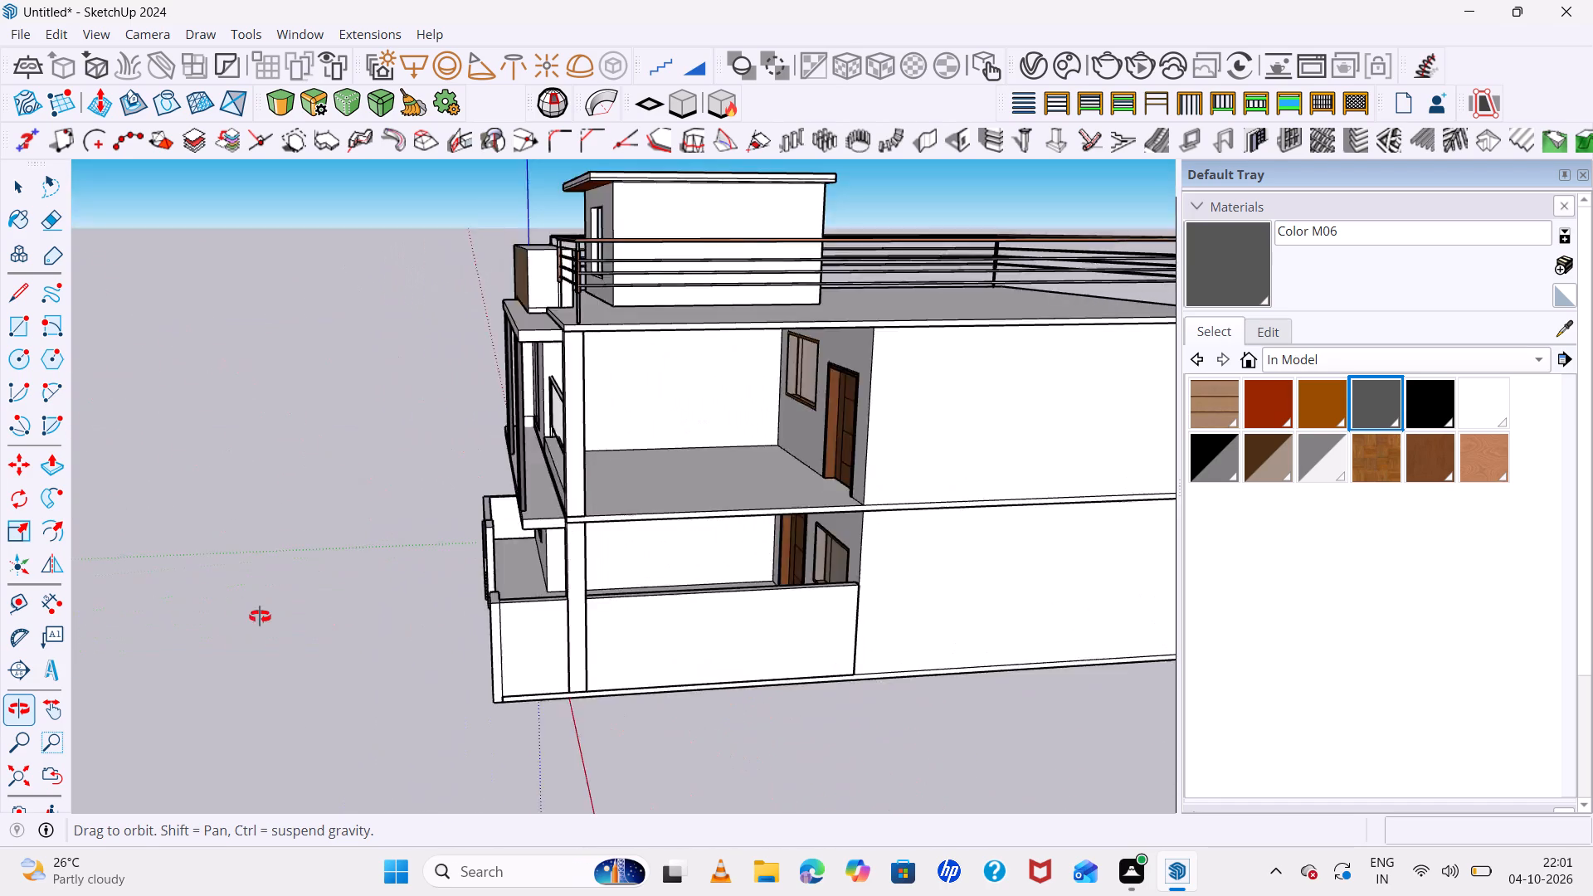
{"action": "middle_click_drag", "start_coordinate": [260, 616], "coordinate": [135, 600]}
{"action": "scroll", "coordinate": [657, 407], "scroll_direction": "up", "scroll_amount": 5}
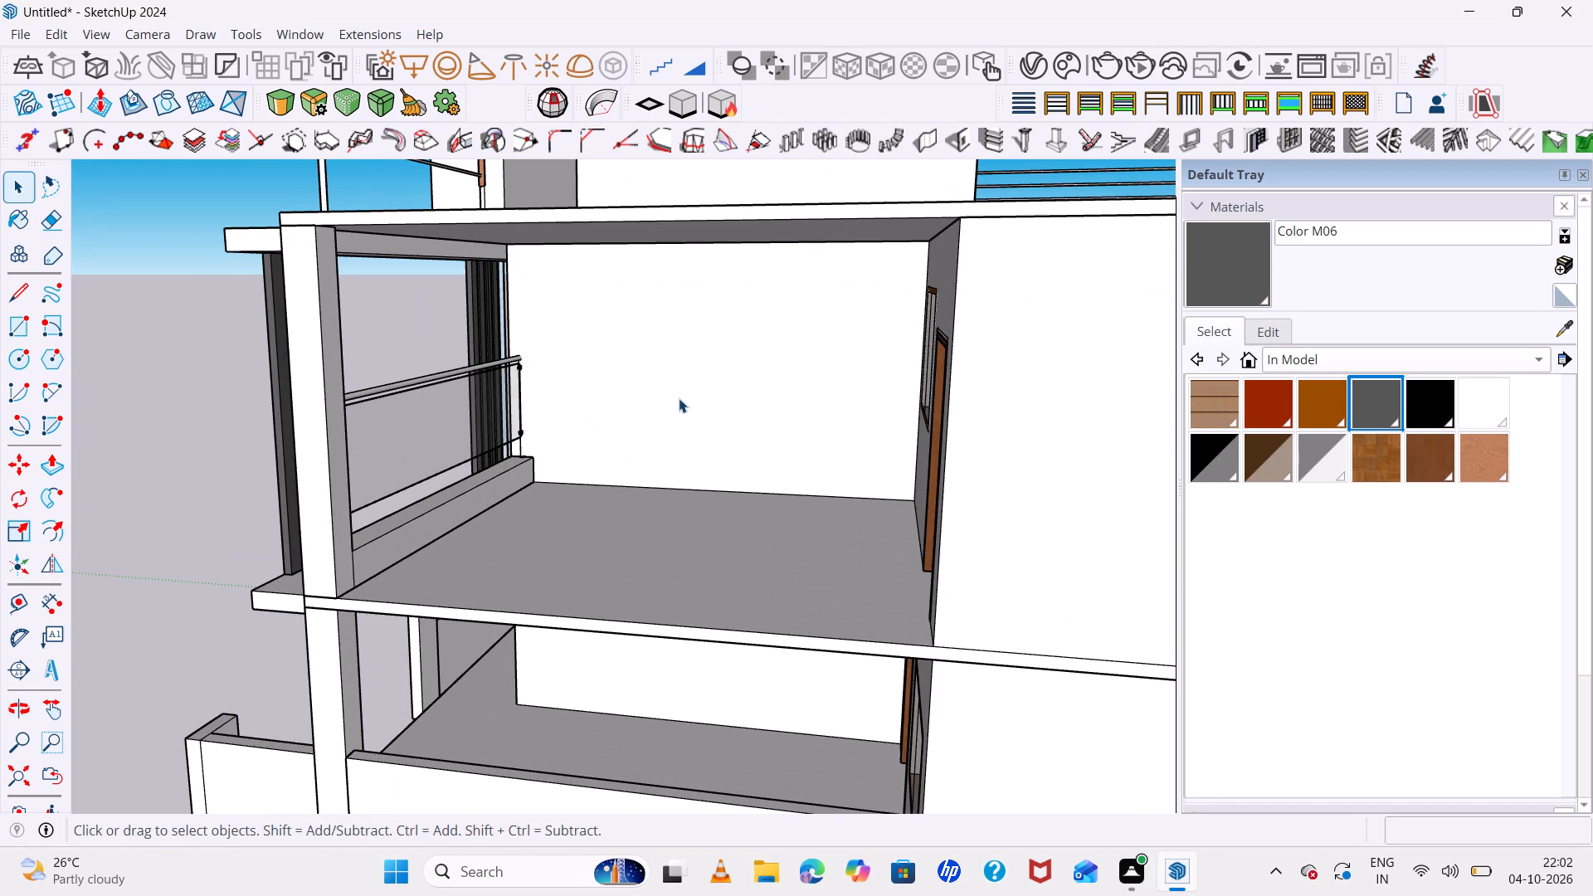
{"action": "scroll", "coordinate": [679, 398], "scroll_direction": "down", "scroll_amount": 6}
{"action": "scroll", "coordinate": [727, 507], "scroll_direction": "down", "scroll_amount": 7}
{"action": "middle_click_drag", "start_coordinate": [747, 524], "coordinate": [1217, 594]}
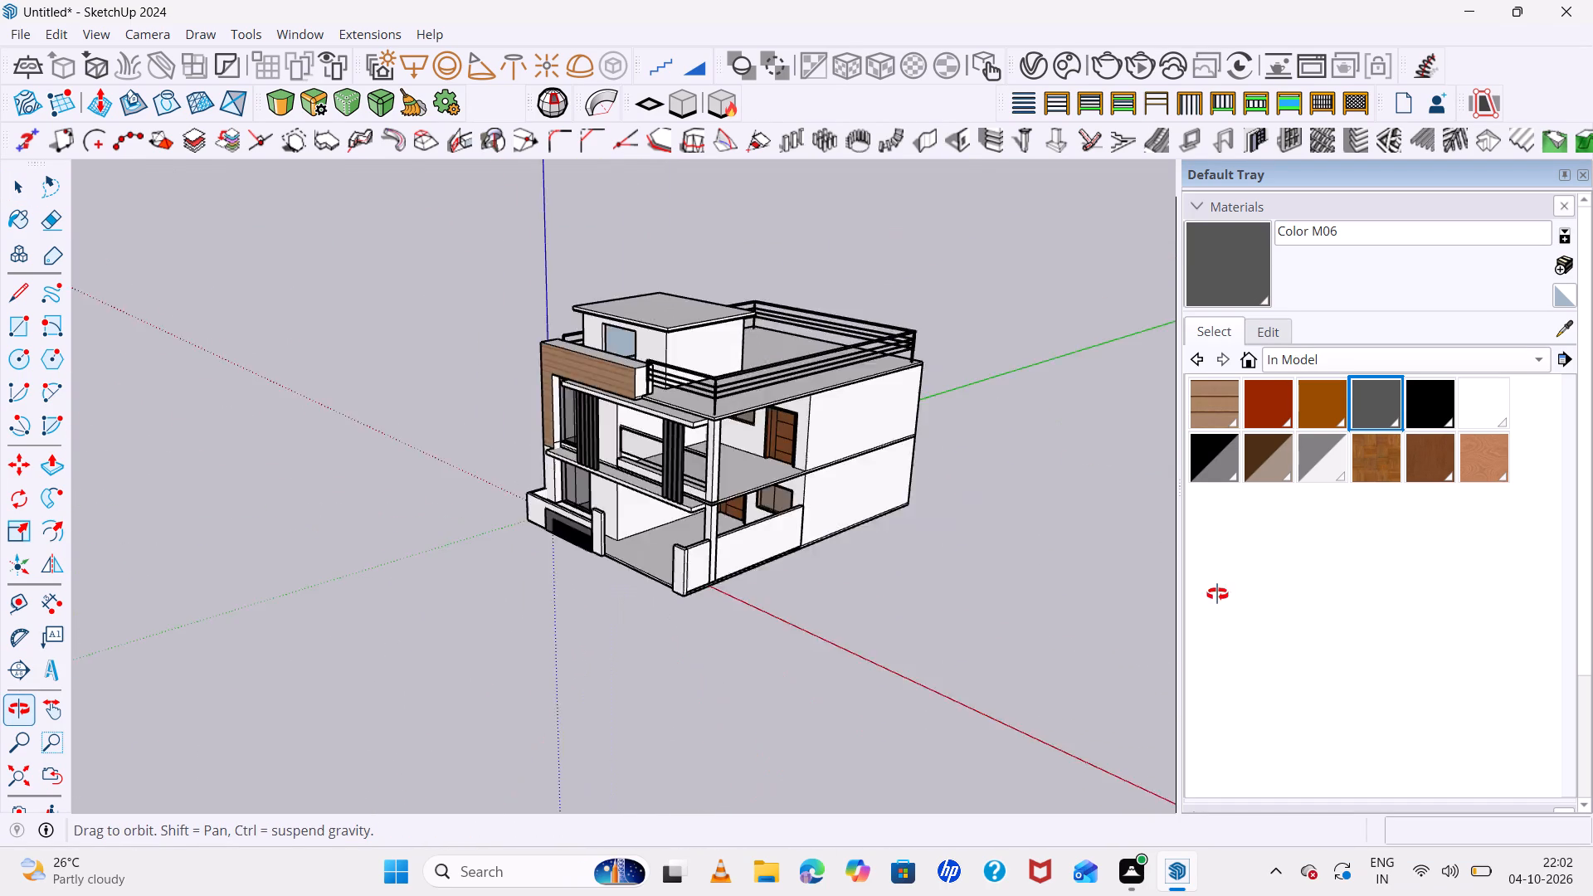
{"action": "middle_click_drag", "start_coordinate": [1217, 594], "coordinate": [488, 561]}
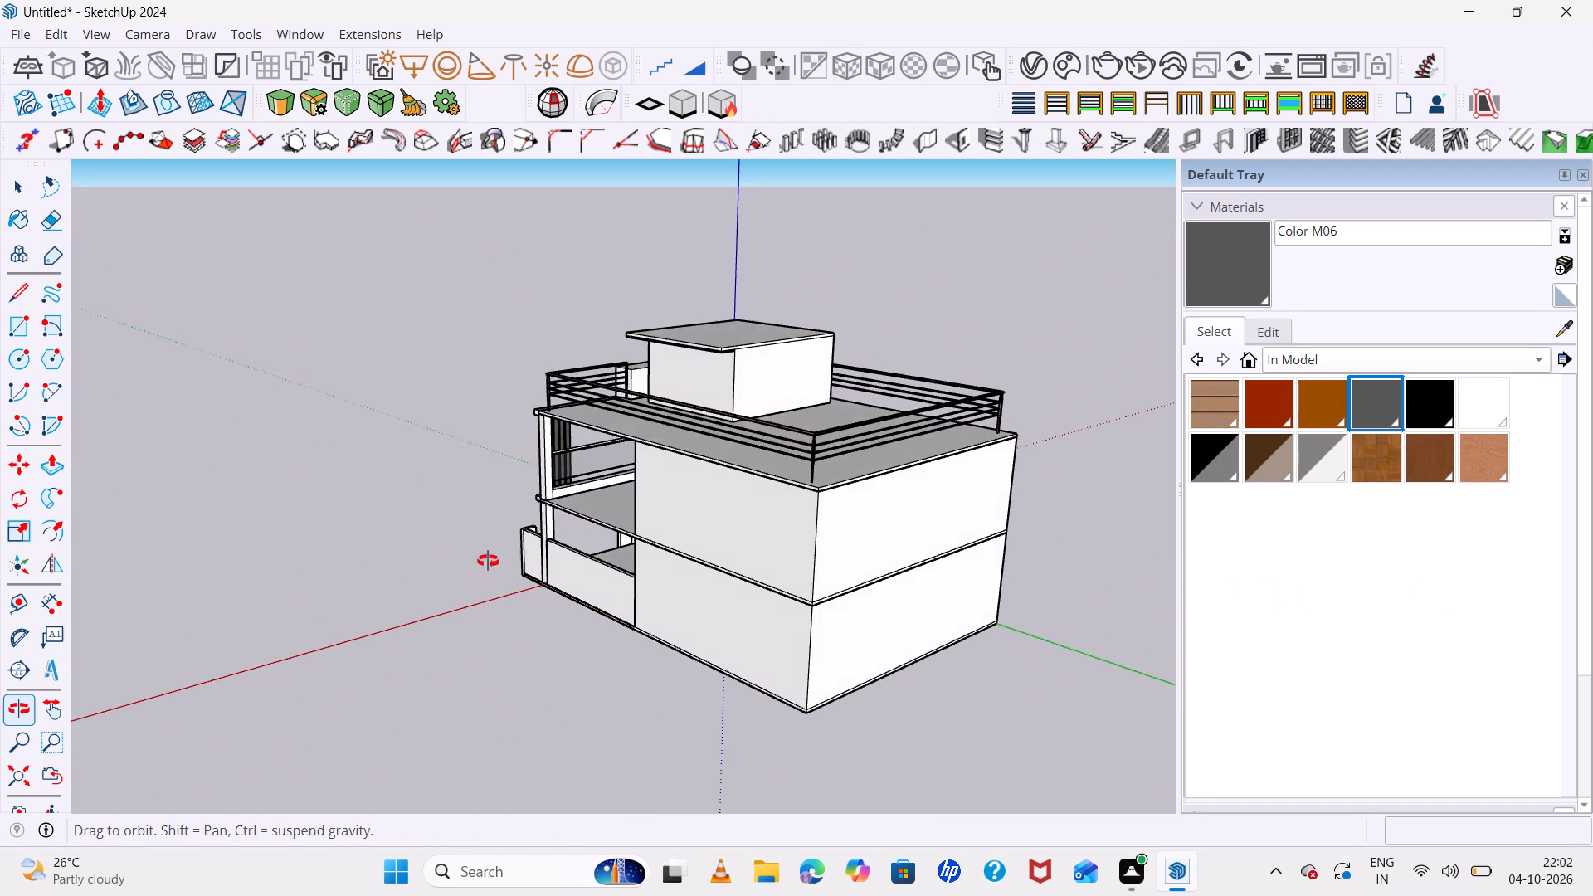
{"action": "middle_click_drag", "start_coordinate": [488, 561], "coordinate": [494, 556]}
Inside the balcony frame group, draw a 1' line across the corner column's inner face, level with the front curb's top.
{"action": "scroll", "coordinate": [591, 494], "scroll_direction": "up", "scroll_amount": 12}
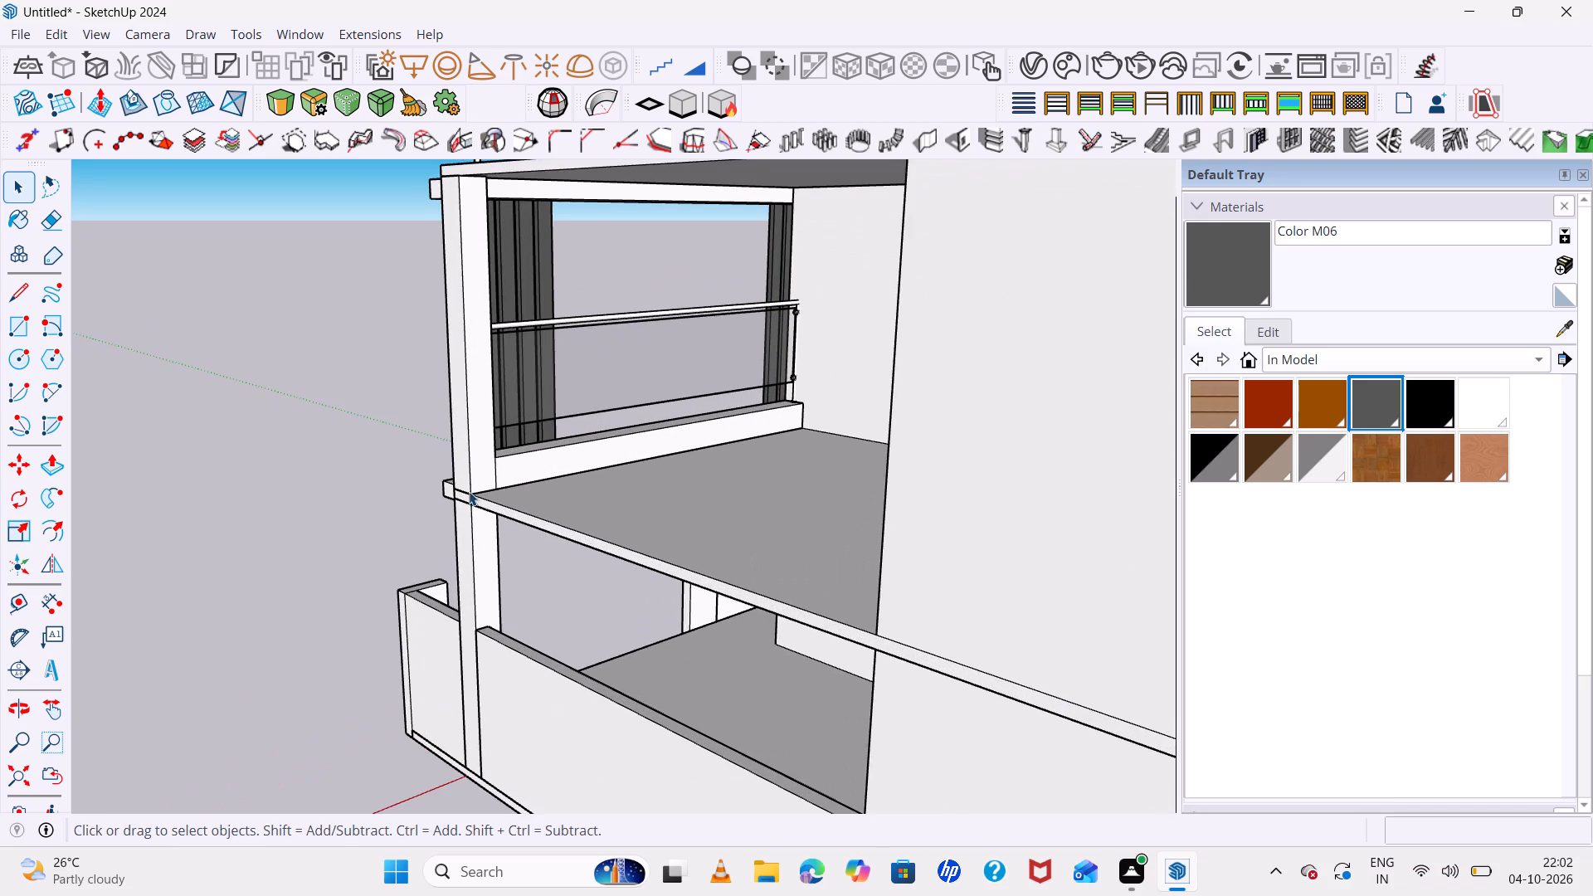
{"action": "scroll", "coordinate": [477, 481], "scroll_direction": "up", "scroll_amount": 3}
{"action": "left_click", "coordinate": [486, 472]}
{"action": "scroll", "coordinate": [486, 472], "scroll_direction": "up", "scroll_amount": 1}
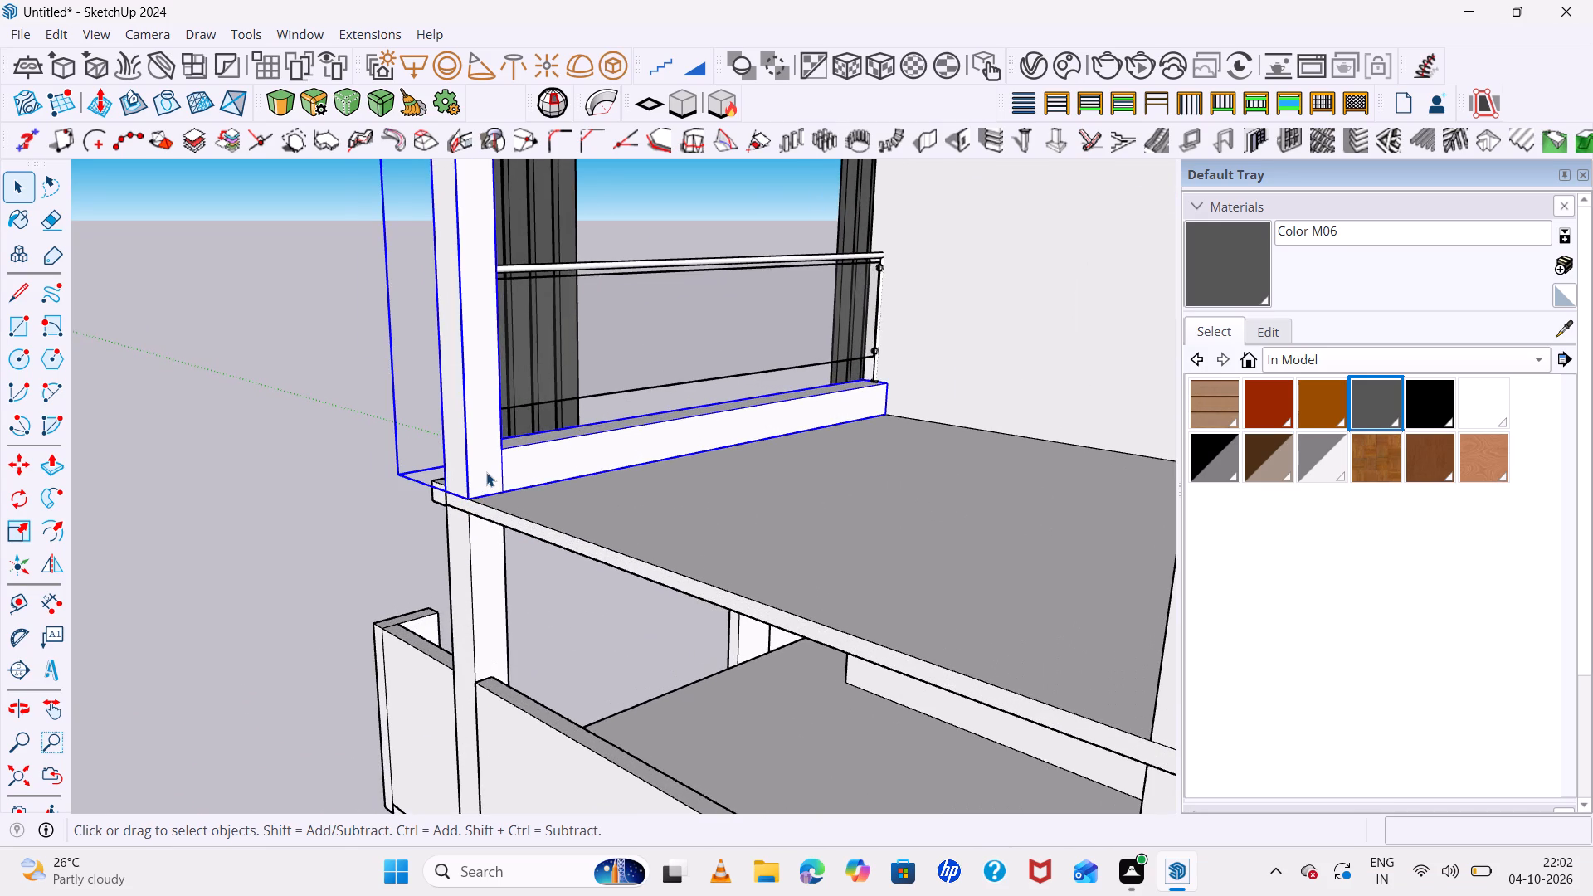
{"action": "scroll", "coordinate": [486, 472], "scroll_direction": "up", "scroll_amount": 3}
{"action": "double_click", "coordinate": [486, 472]}
{"action": "left_click", "coordinate": [486, 472]}
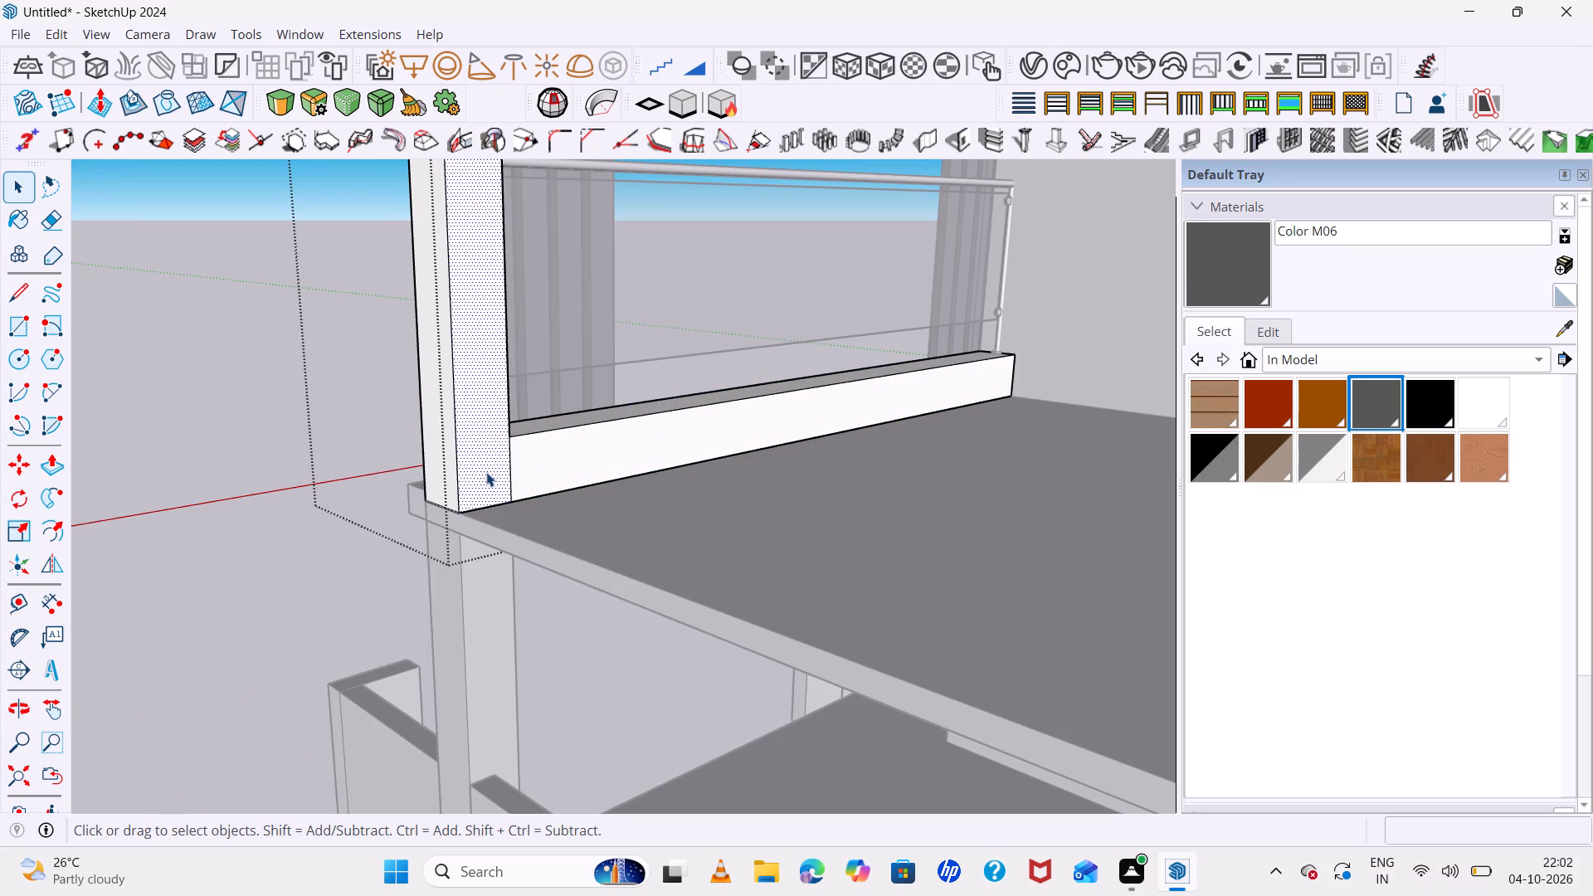
{"action": "key", "text": "l"}
{"action": "scroll", "coordinate": [499, 436], "scroll_direction": "up", "scroll_amount": 4}
{"action": "left_click", "coordinate": [516, 439]}
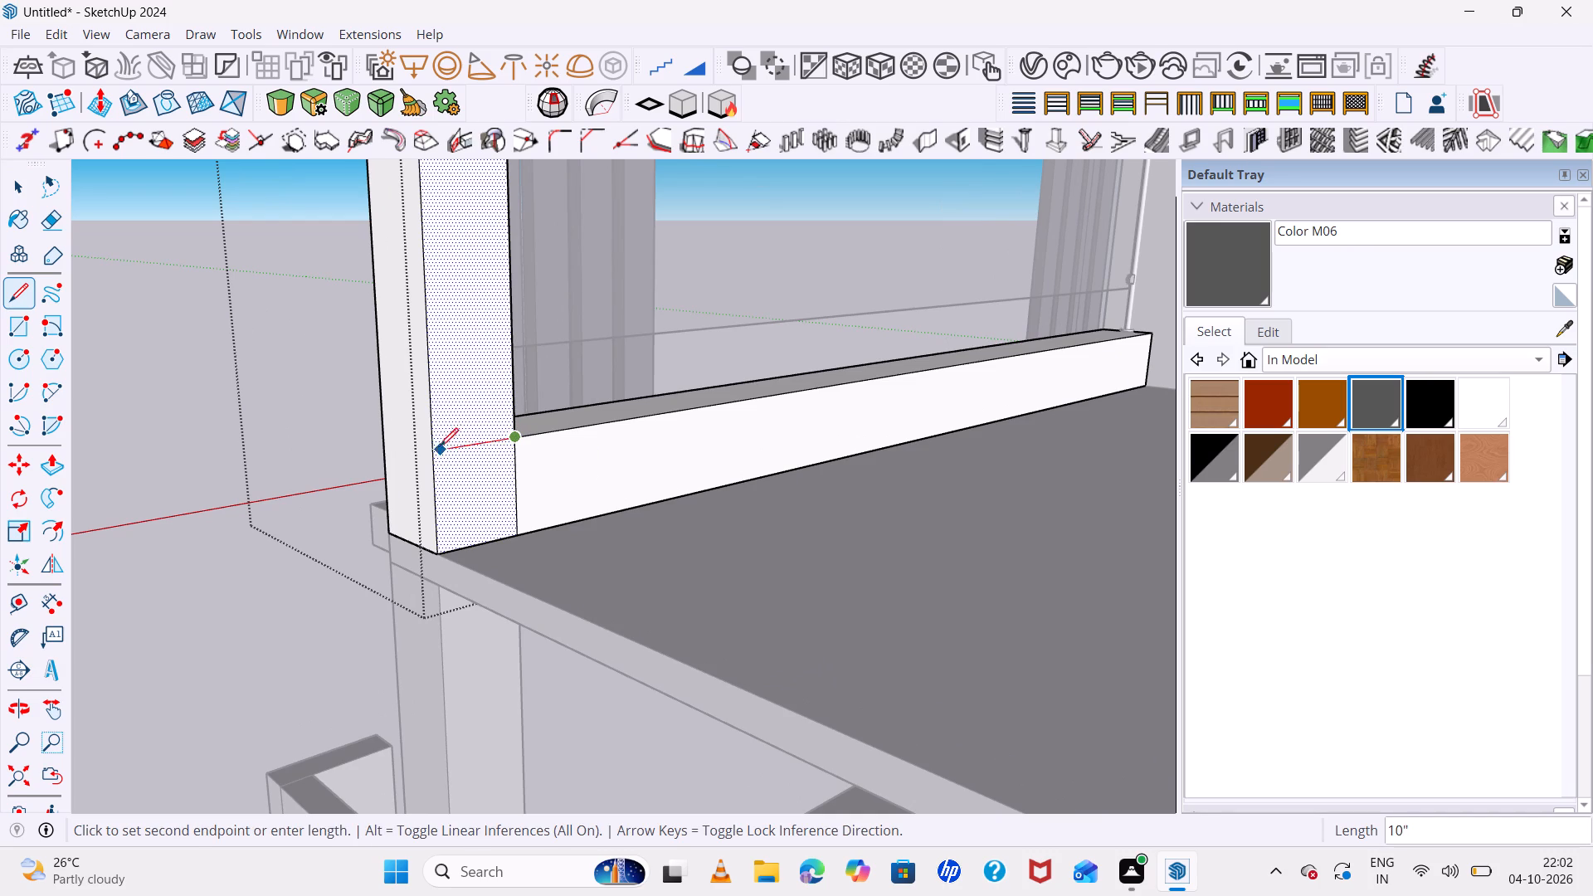
{"action": "left_click", "coordinate": [430, 450]}
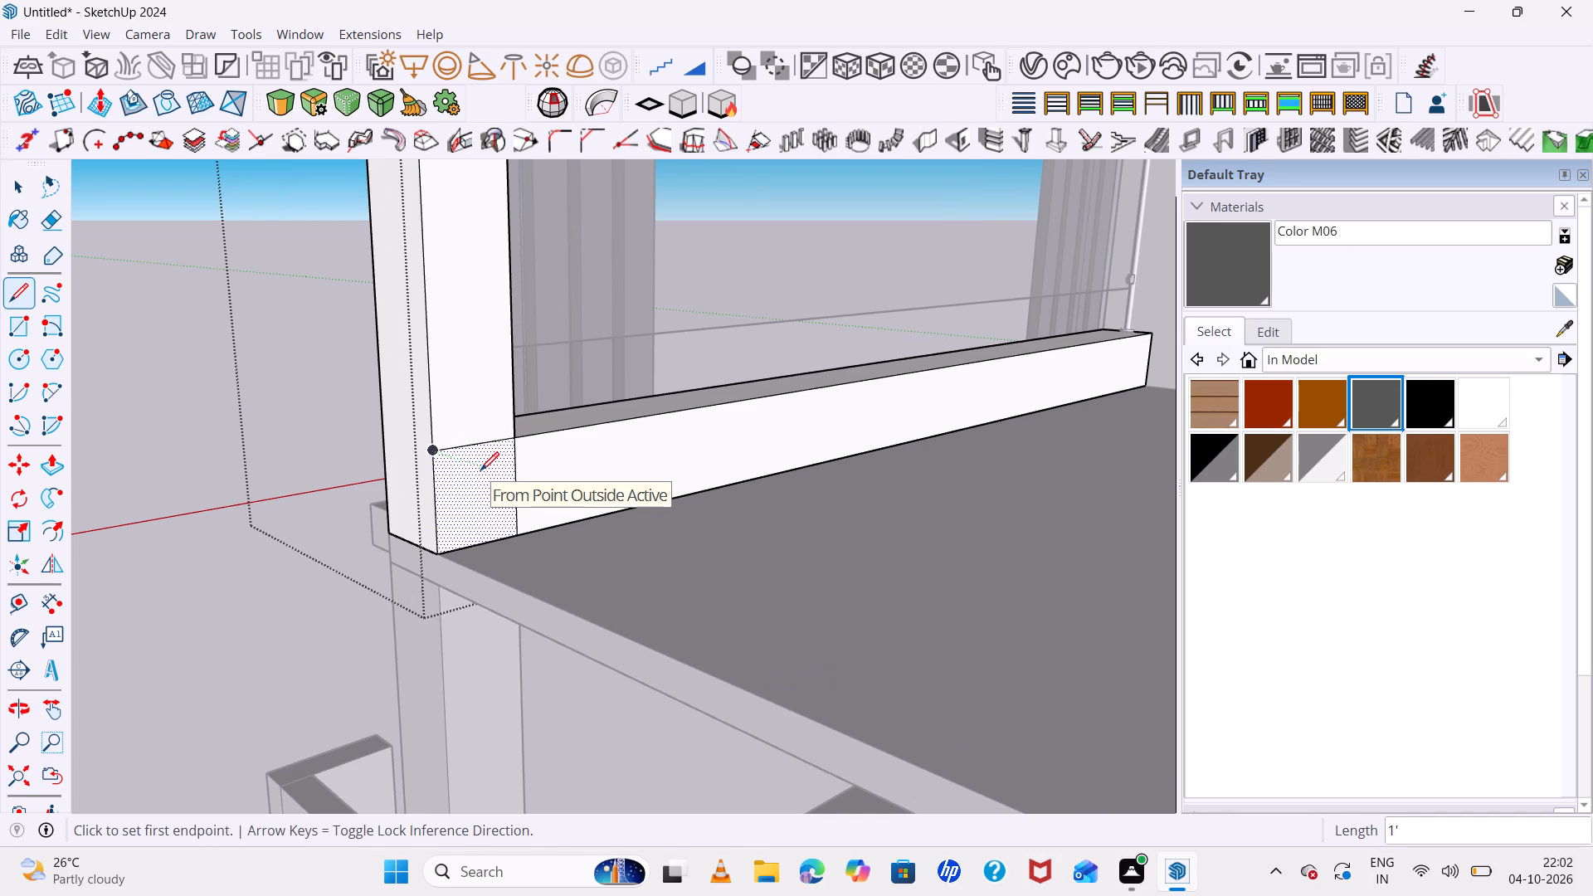
Push/Pull the small face below the line about 15' 10" along the balcony's open side to form a side curb.
{"action": "key", "text": "p"}
{"action": "left_click", "coordinate": [480, 470]}
{"action": "scroll", "coordinate": [623, 567], "scroll_direction": "down", "scroll_amount": 15}
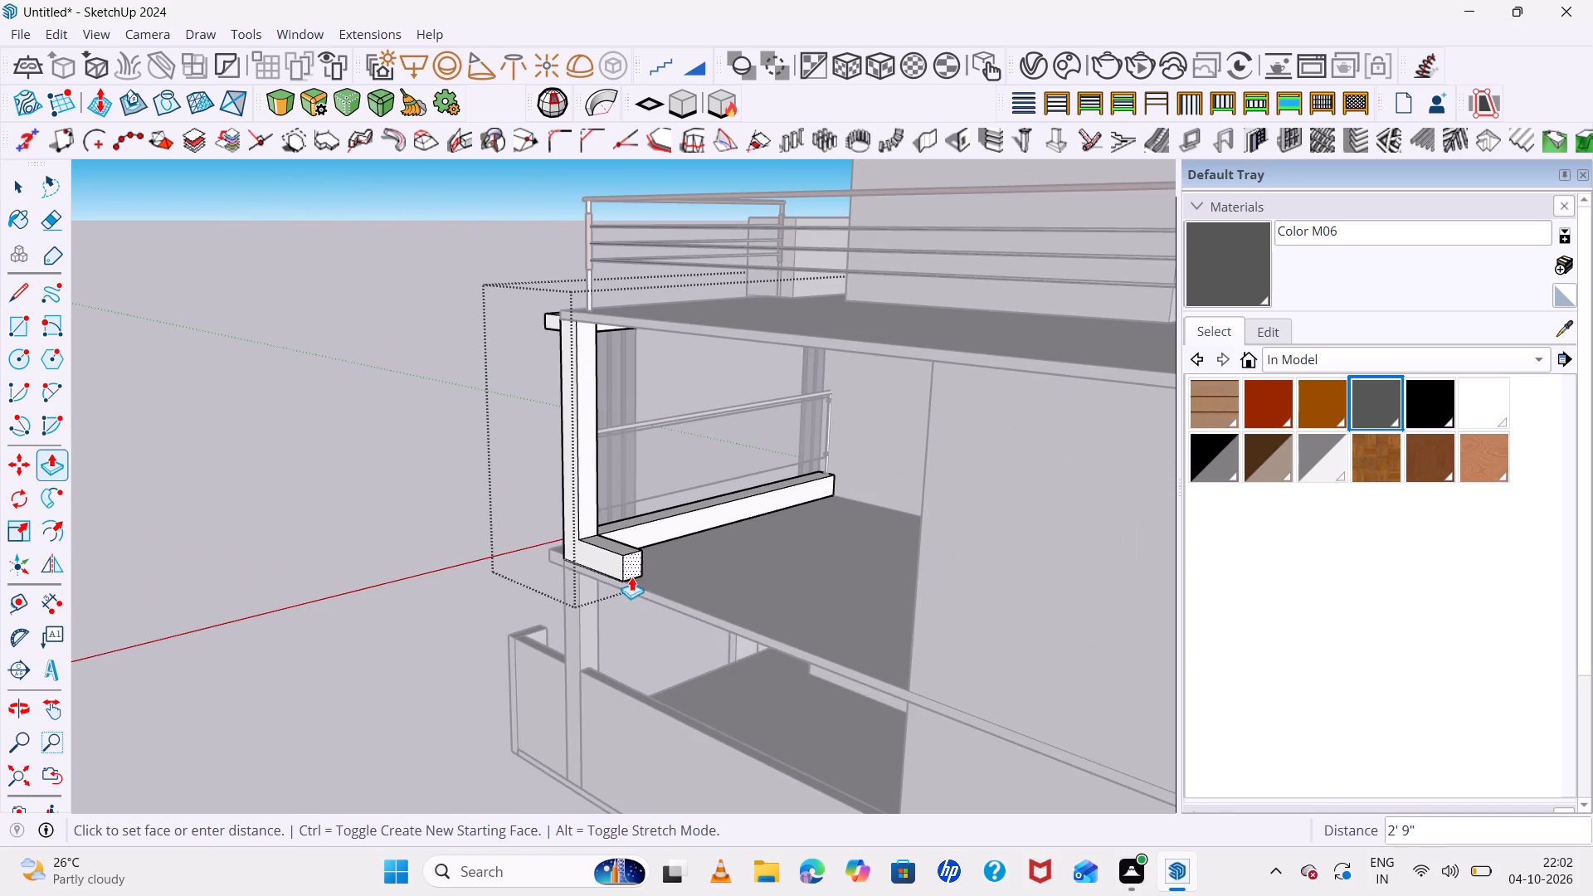
{"action": "left_click", "coordinate": [907, 684]}
{"action": "middle_click_drag", "start_coordinate": [855, 681], "coordinate": [1061, 728]}
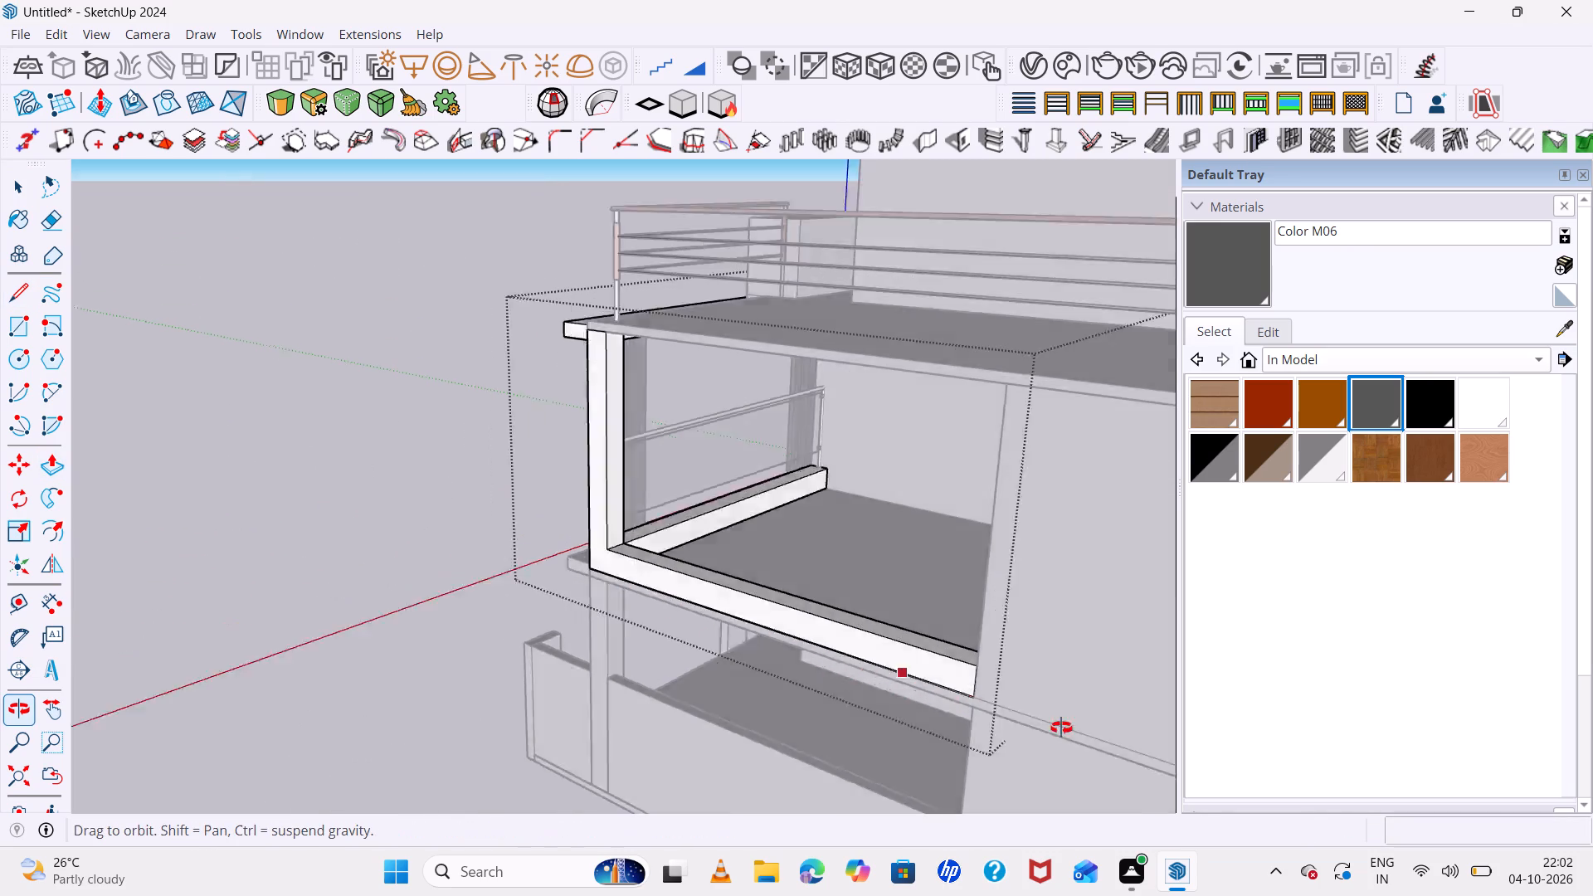
{"action": "middle_click_drag", "start_coordinate": [1061, 728], "coordinate": [1270, 512]}
{"action": "middle_click_drag", "start_coordinate": [1245, 503], "coordinate": [818, 513]}
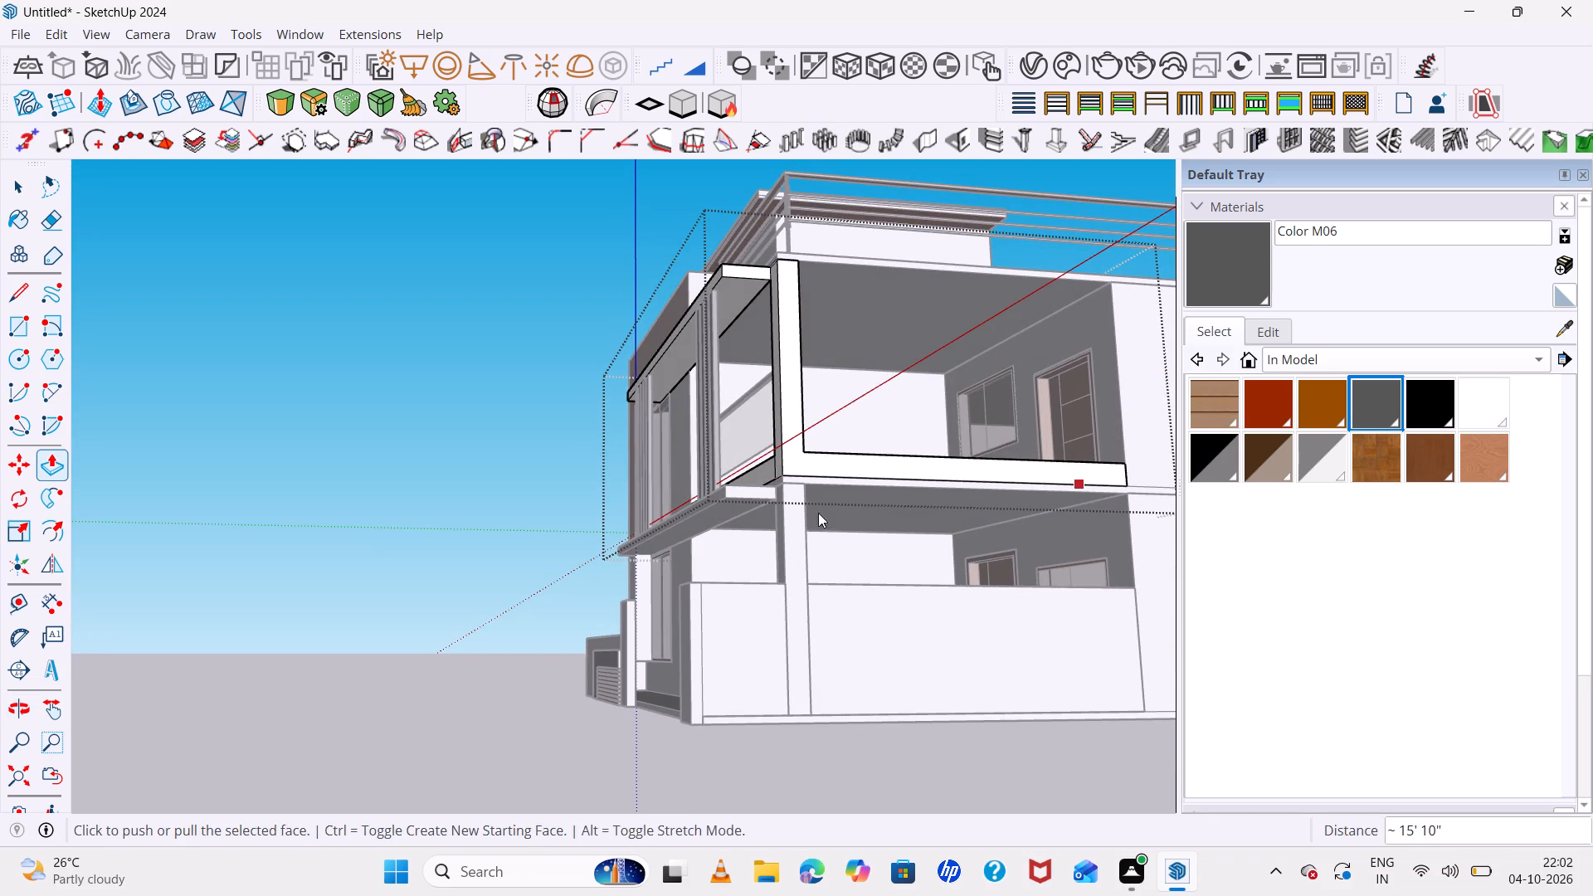
{"action": "middle_click_drag", "start_coordinate": [818, 513], "coordinate": [760, 526]}
{"action": "middle_click", "coordinate": [760, 526]}
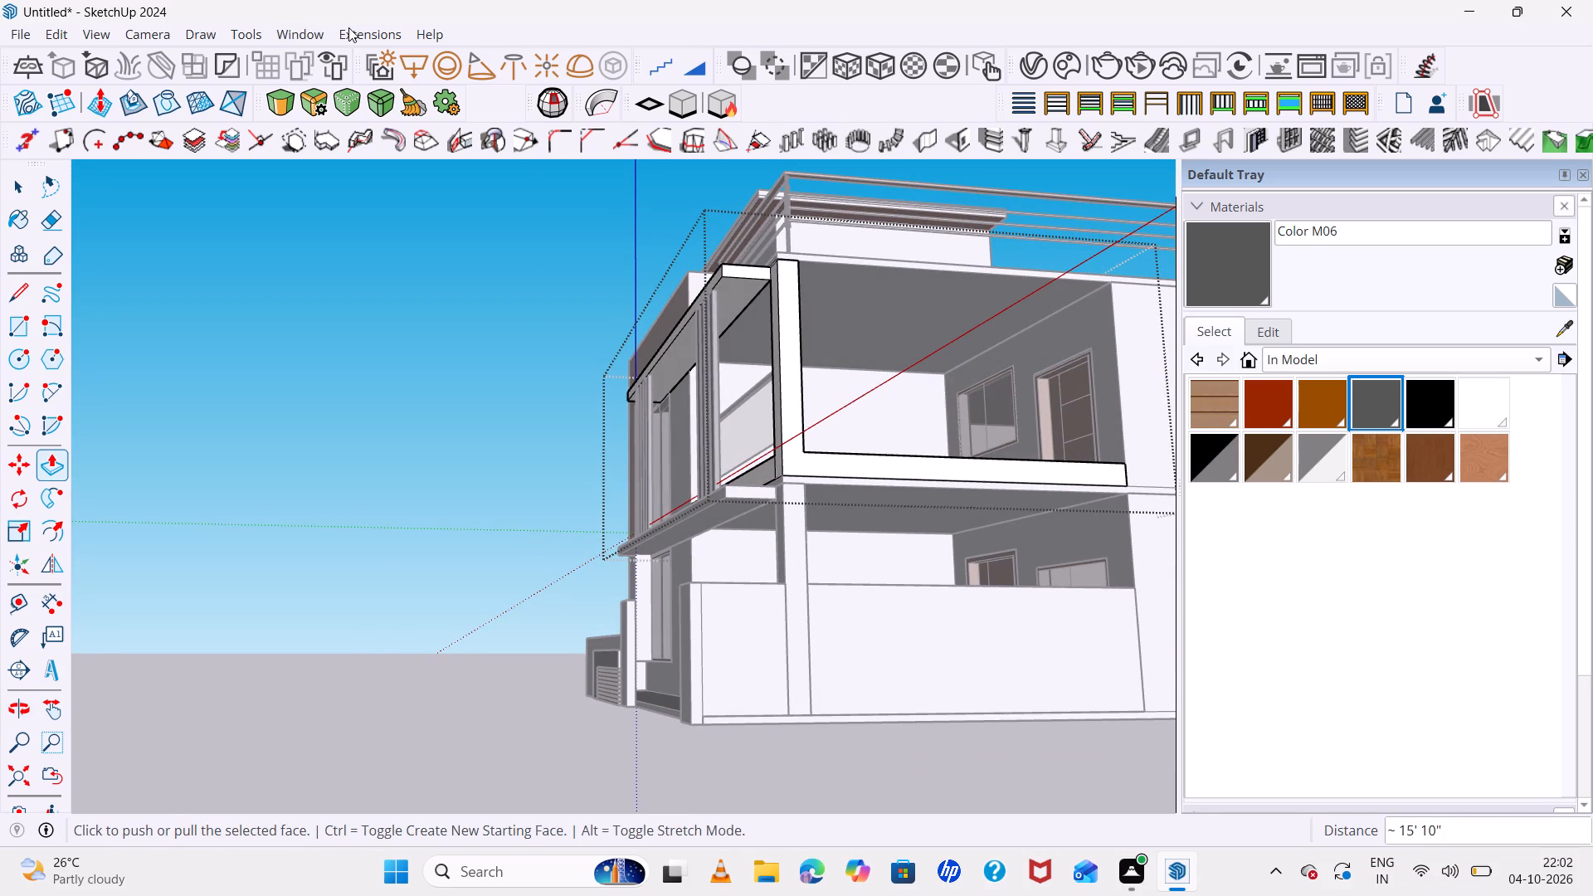
Draw a MajRail Type C railing along the side curb from the corner column to the house wall, and exit the group.
{"action": "left_click", "coordinate": [353, 32]}
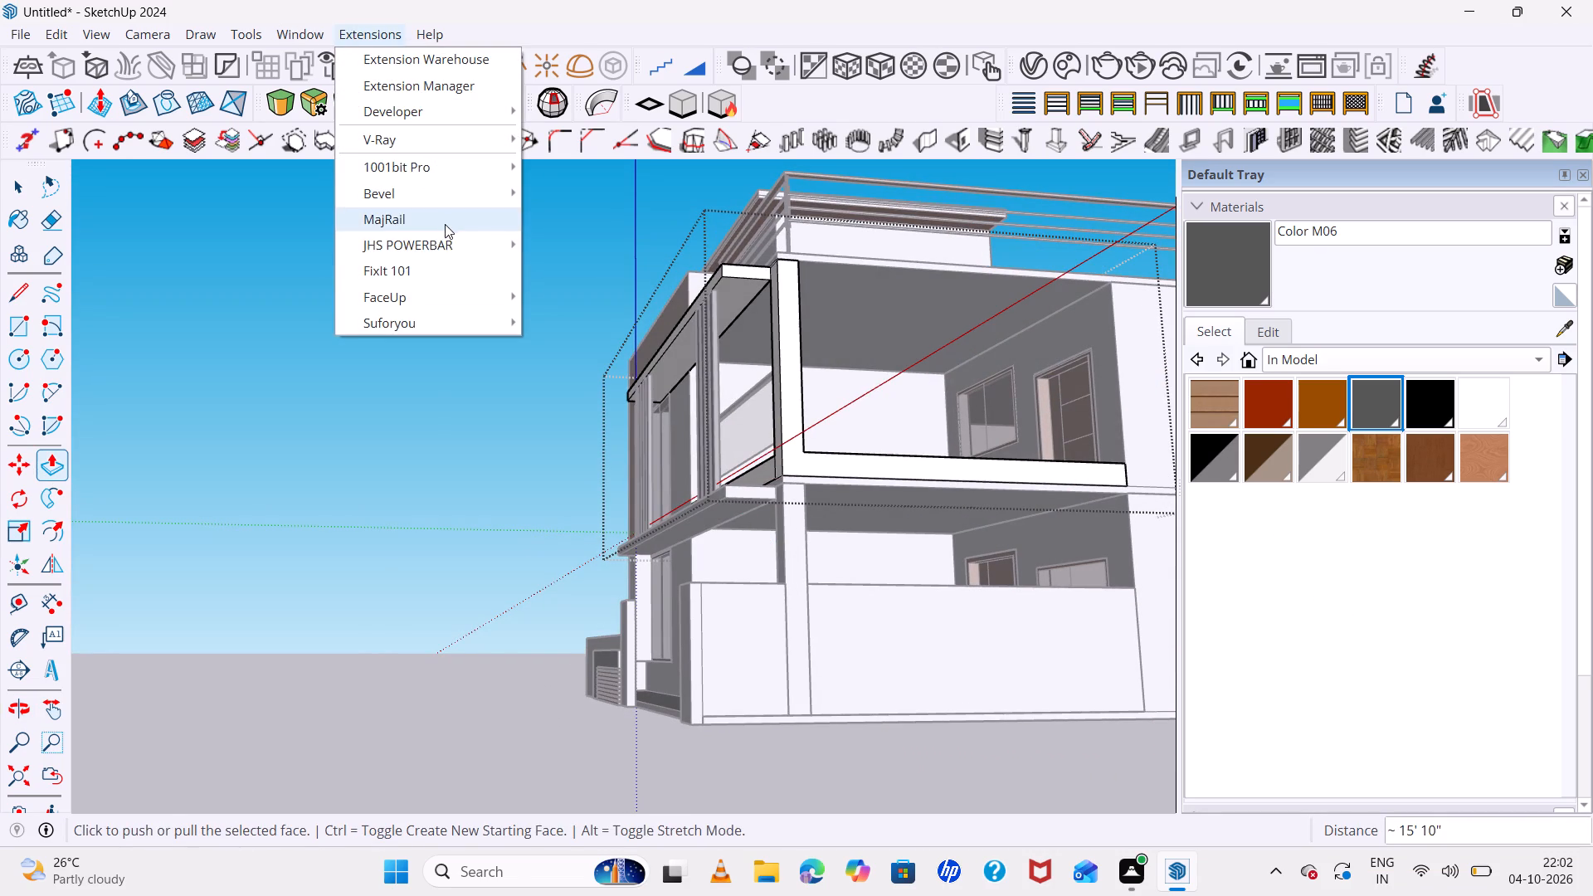
{"action": "left_click", "coordinate": [444, 222]}
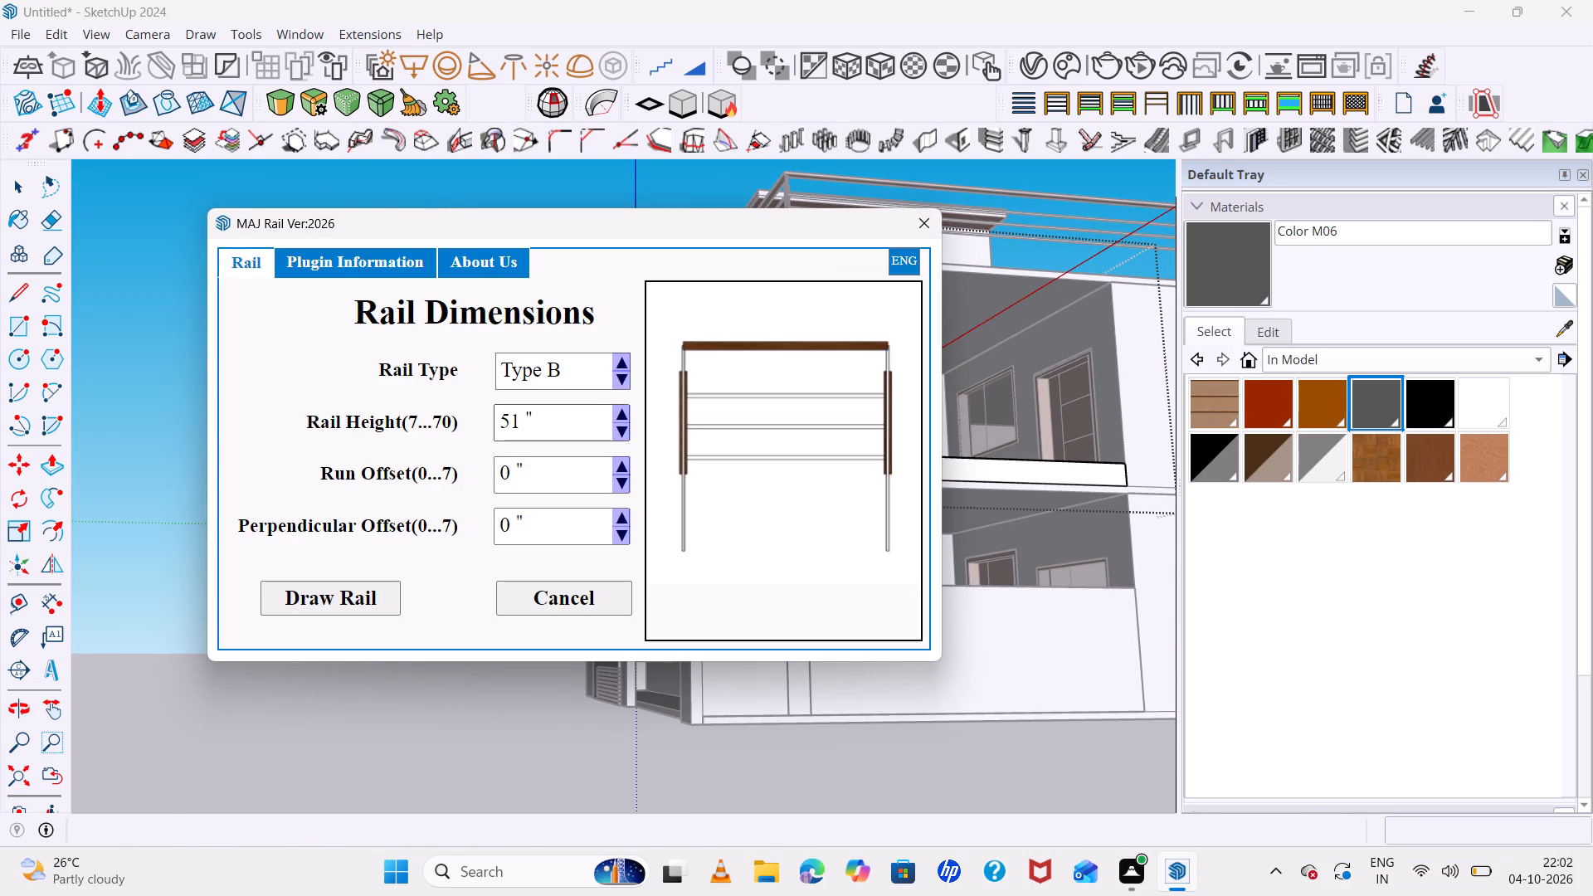
{"action": "left_click", "coordinate": [623, 361]}
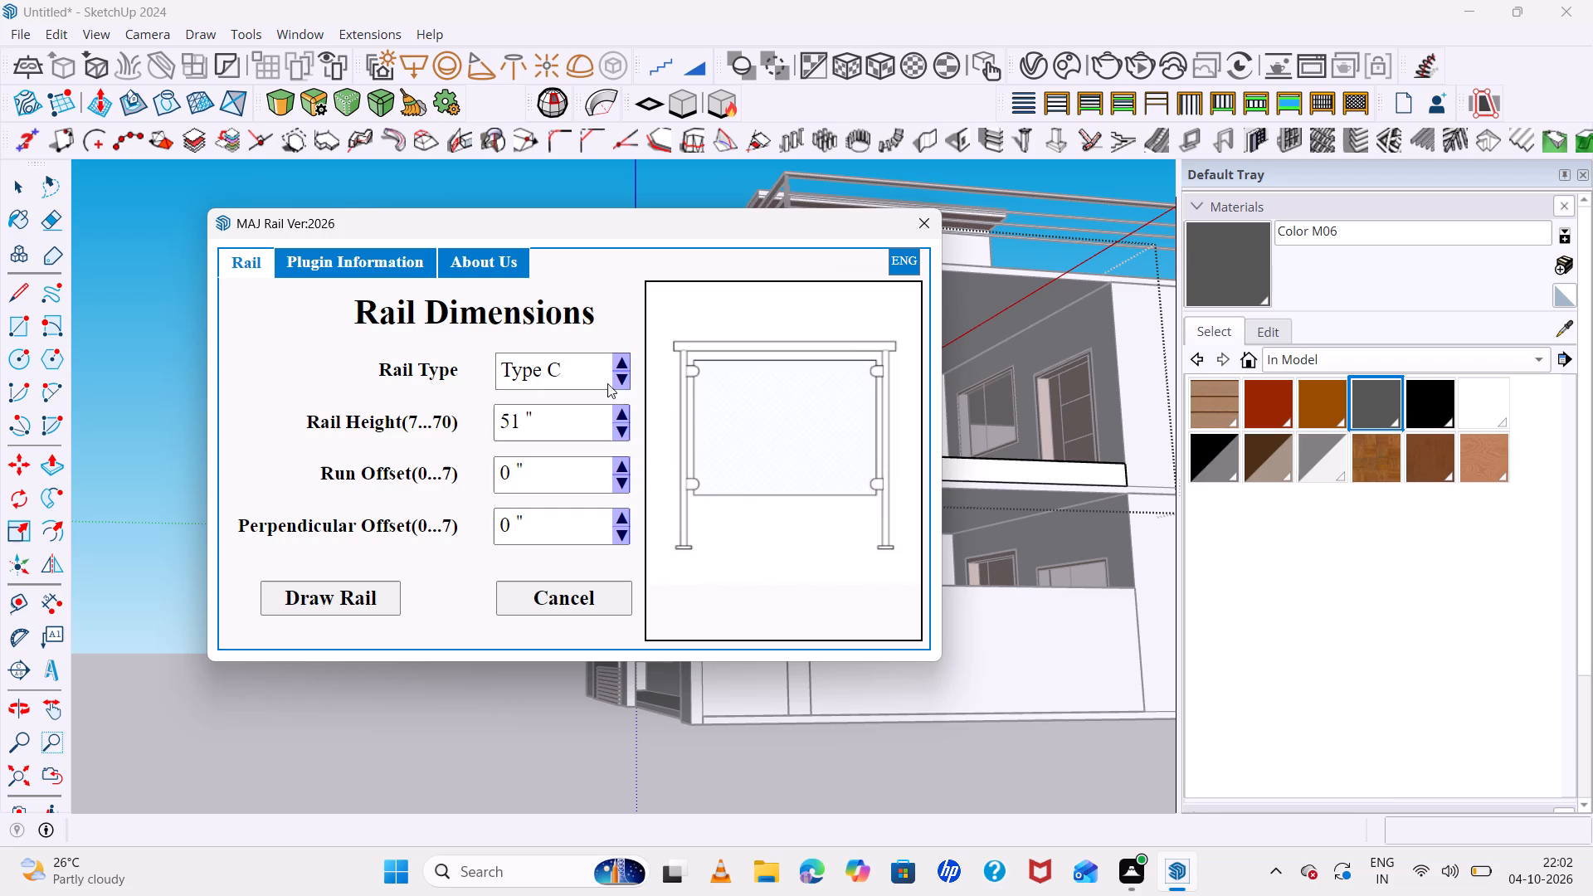
{"action": "left_click", "coordinate": [273, 601]}
{"action": "scroll", "coordinate": [291, 532], "scroll_direction": "down", "scroll_amount": 6}
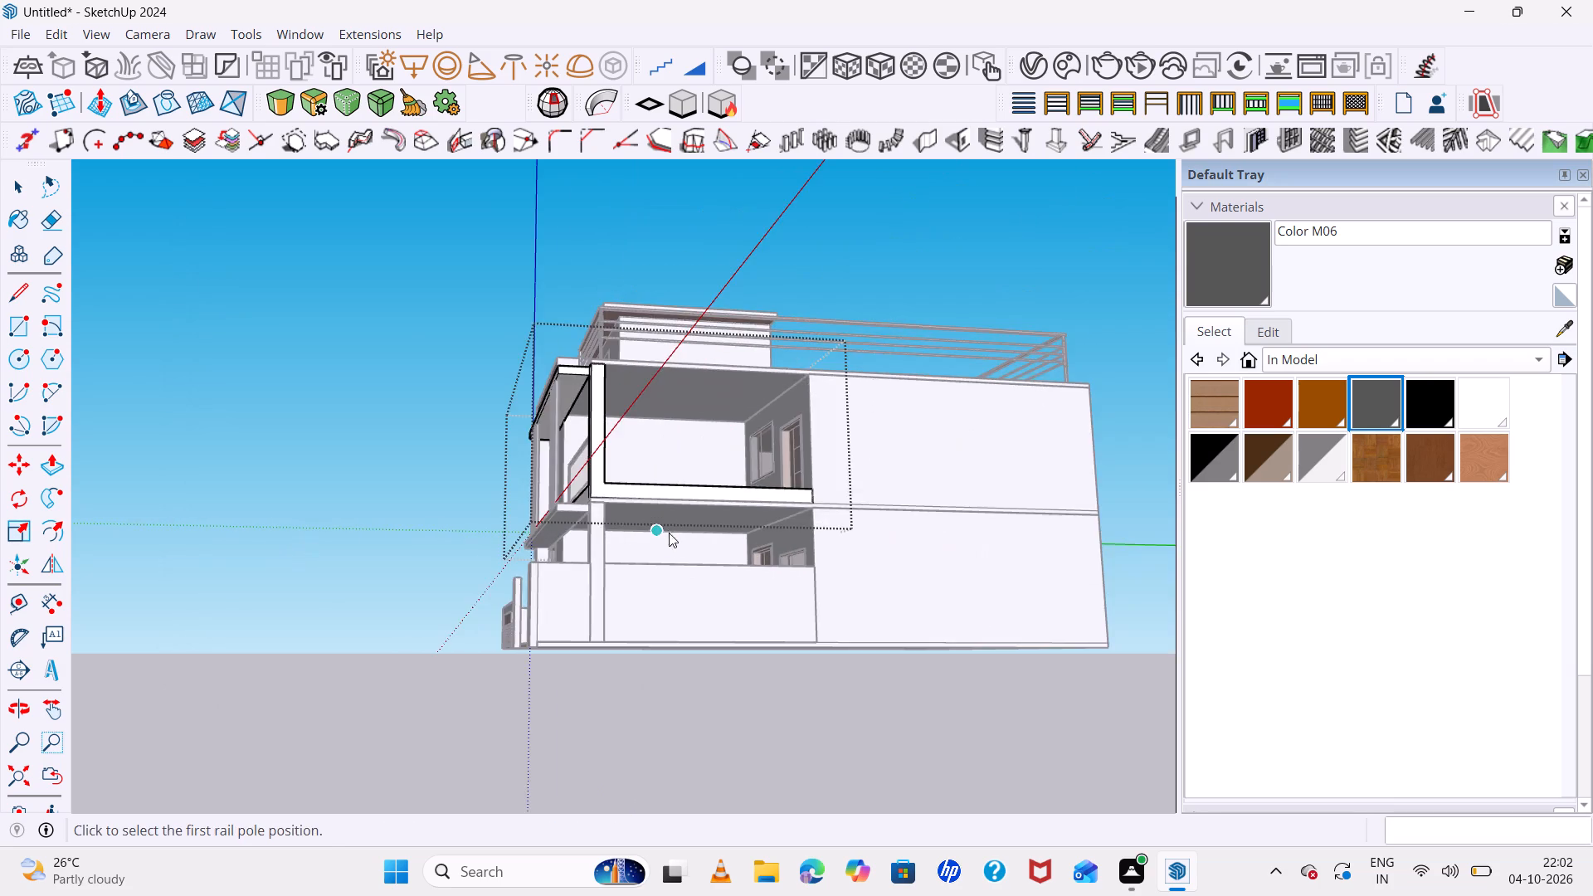
{"action": "middle_click_drag", "start_coordinate": [671, 538], "coordinate": [670, 636]}
{"action": "scroll", "coordinate": [662, 534], "scroll_direction": "up", "scroll_amount": 7}
{"action": "middle_click_drag", "start_coordinate": [693, 540], "coordinate": [472, 720]}
{"action": "scroll", "coordinate": [689, 558], "scroll_direction": "up", "scroll_amount": 1}
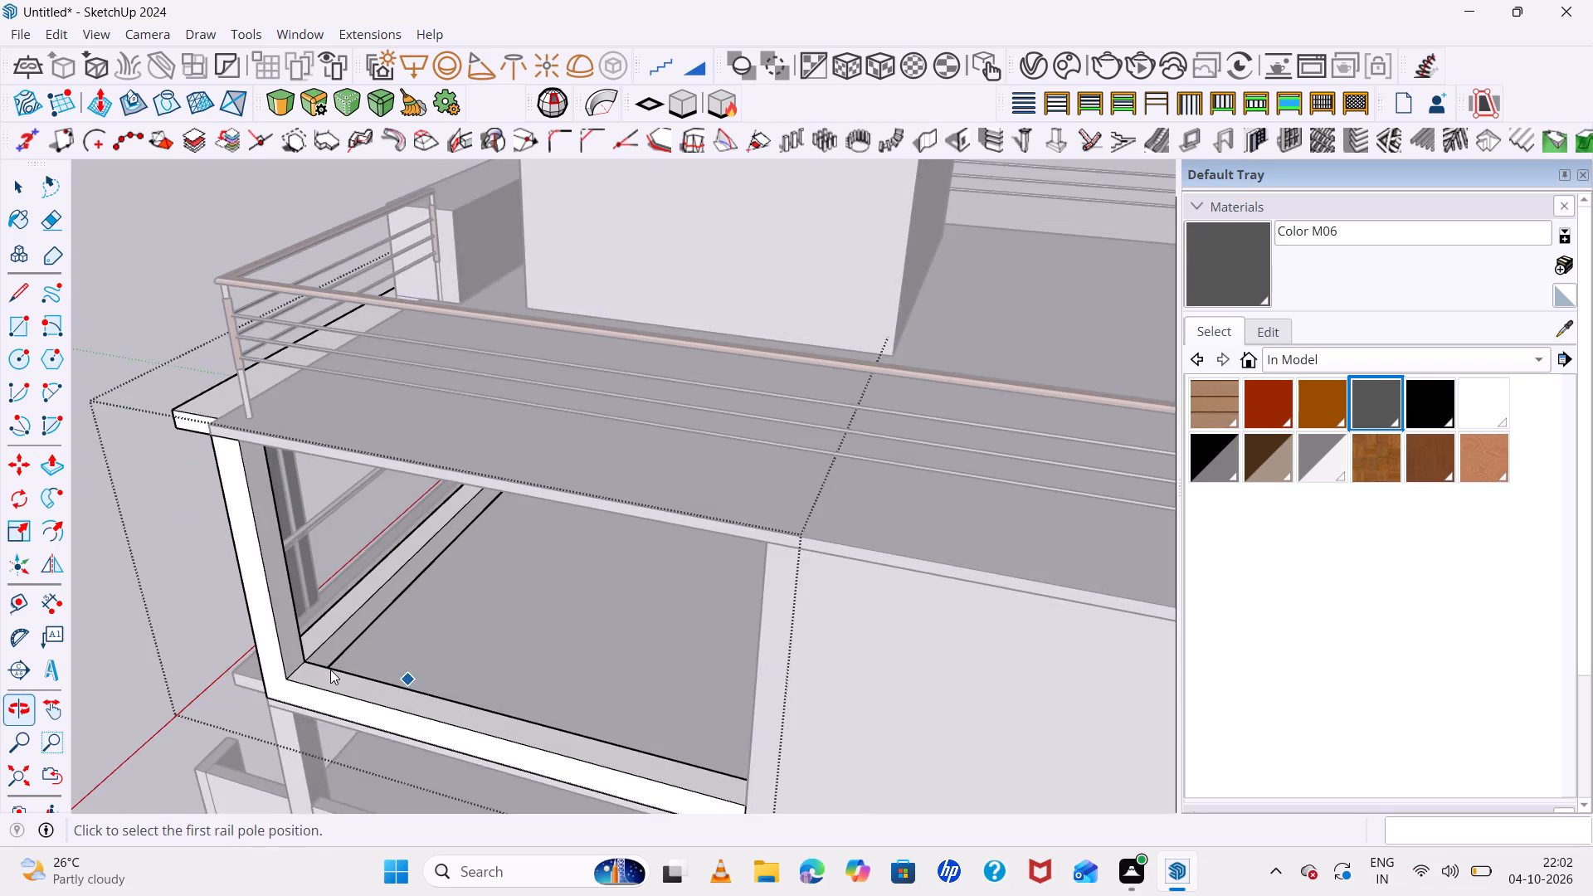
{"action": "scroll", "coordinate": [329, 670], "scroll_direction": "up", "scroll_amount": 5}
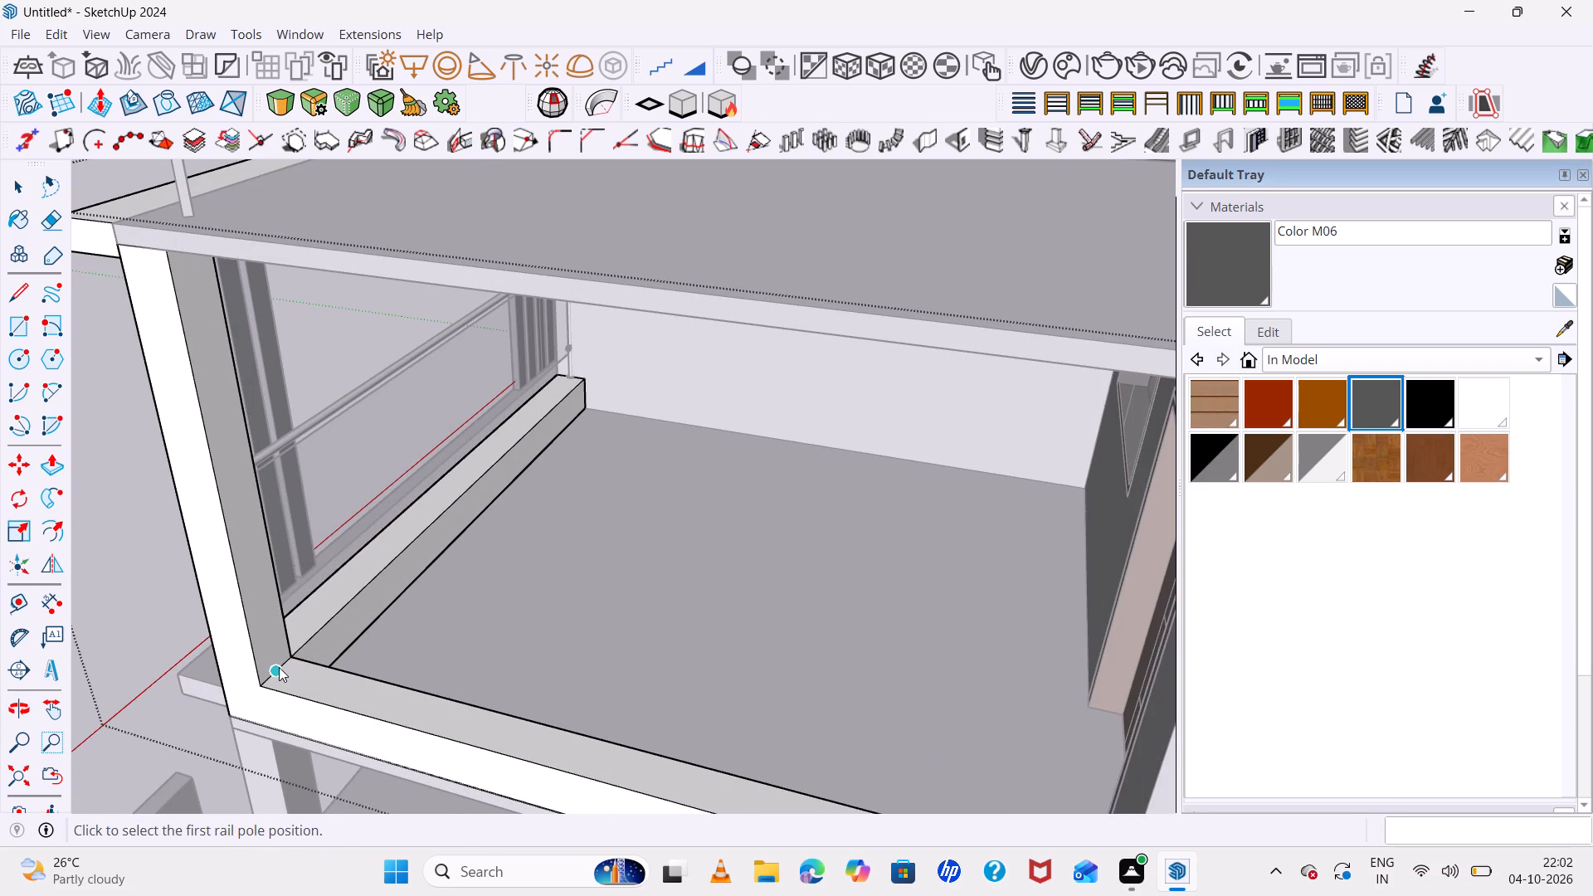
{"action": "left_click", "coordinate": [279, 667]}
{"action": "scroll", "coordinate": [497, 704], "scroll_direction": "down", "scroll_amount": 5}
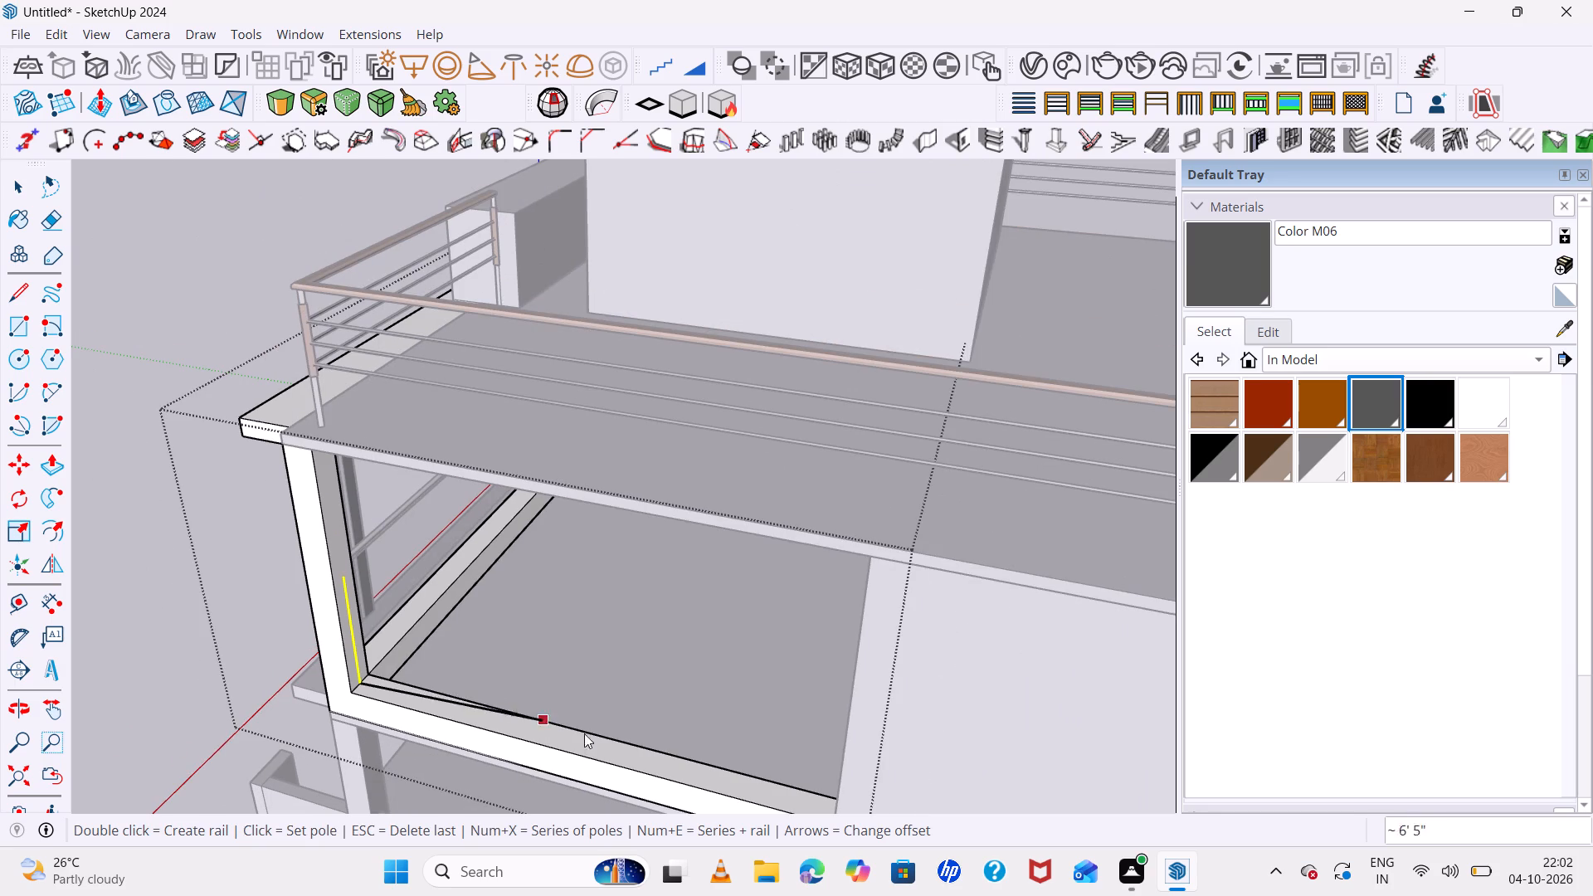
{"action": "scroll", "coordinate": [618, 743], "scroll_direction": "down", "scroll_amount": 5}
{"action": "middle_click_drag", "start_coordinate": [650, 767], "coordinate": [660, 771]}
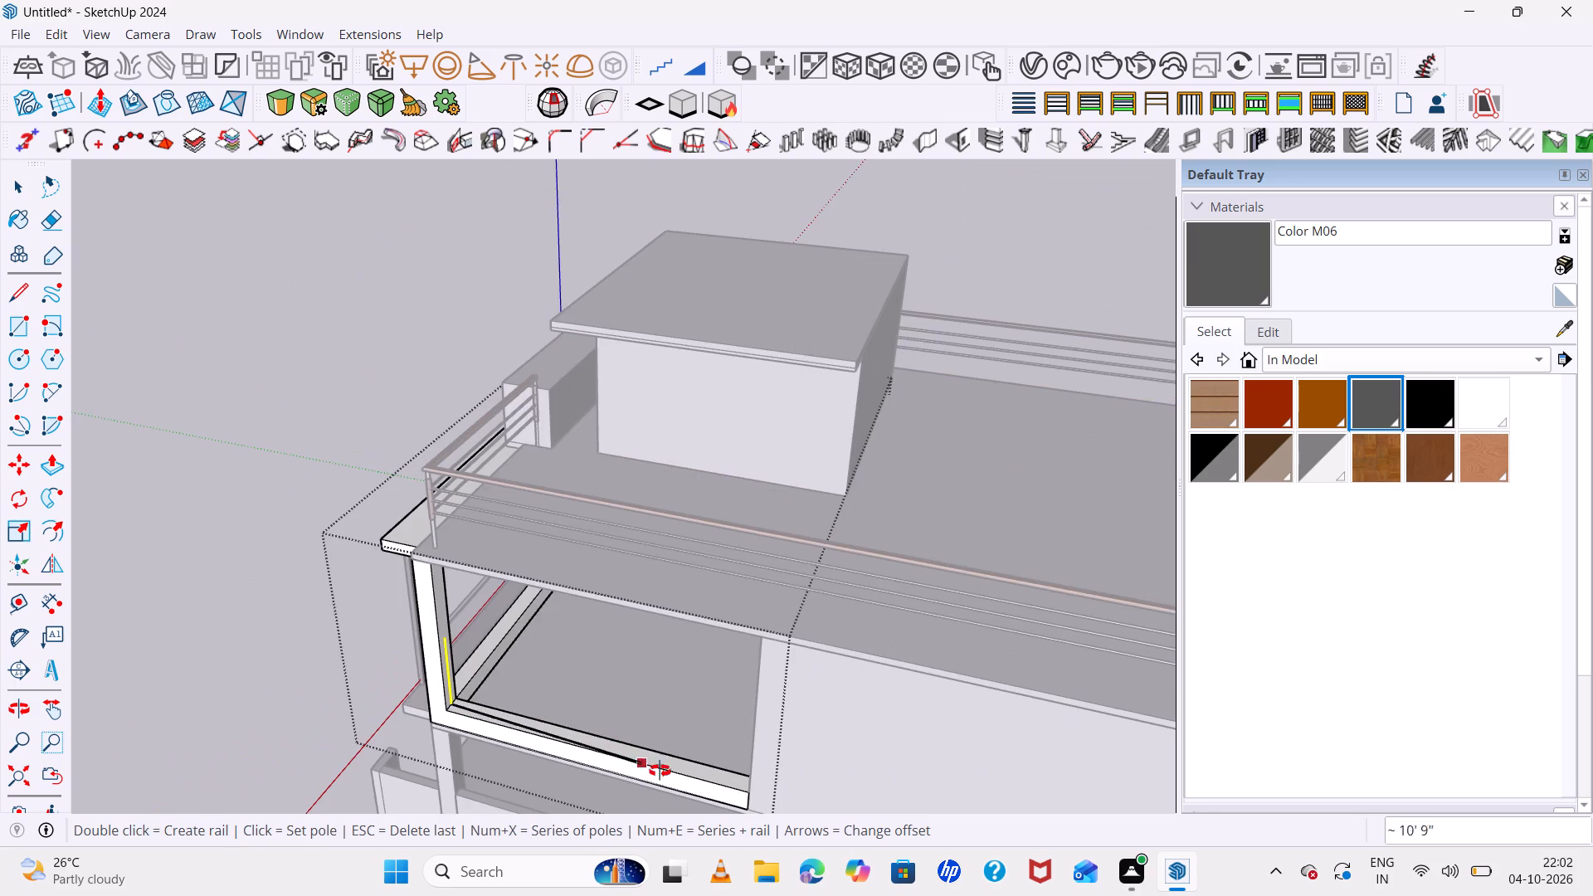
{"action": "middle_click_drag", "start_coordinate": [660, 771], "coordinate": [832, 782]}
{"action": "scroll", "coordinate": [931, 737], "scroll_direction": "up", "scroll_amount": 12}
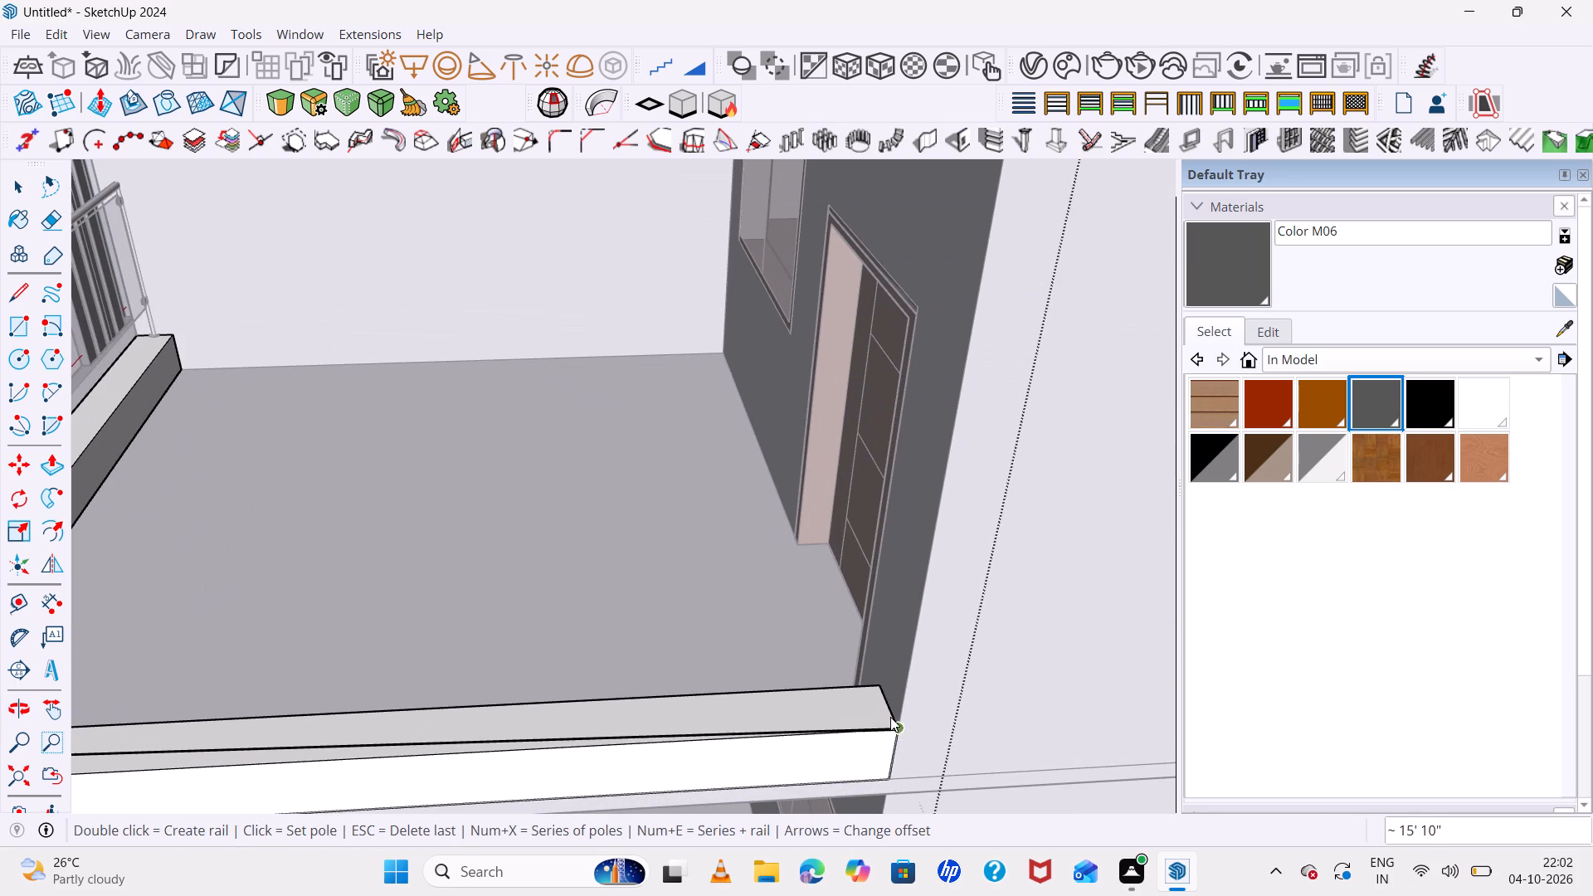
{"action": "double_click", "coordinate": [890, 710]}
{"action": "scroll", "coordinate": [762, 711], "scroll_direction": "down", "scroll_amount": 9}
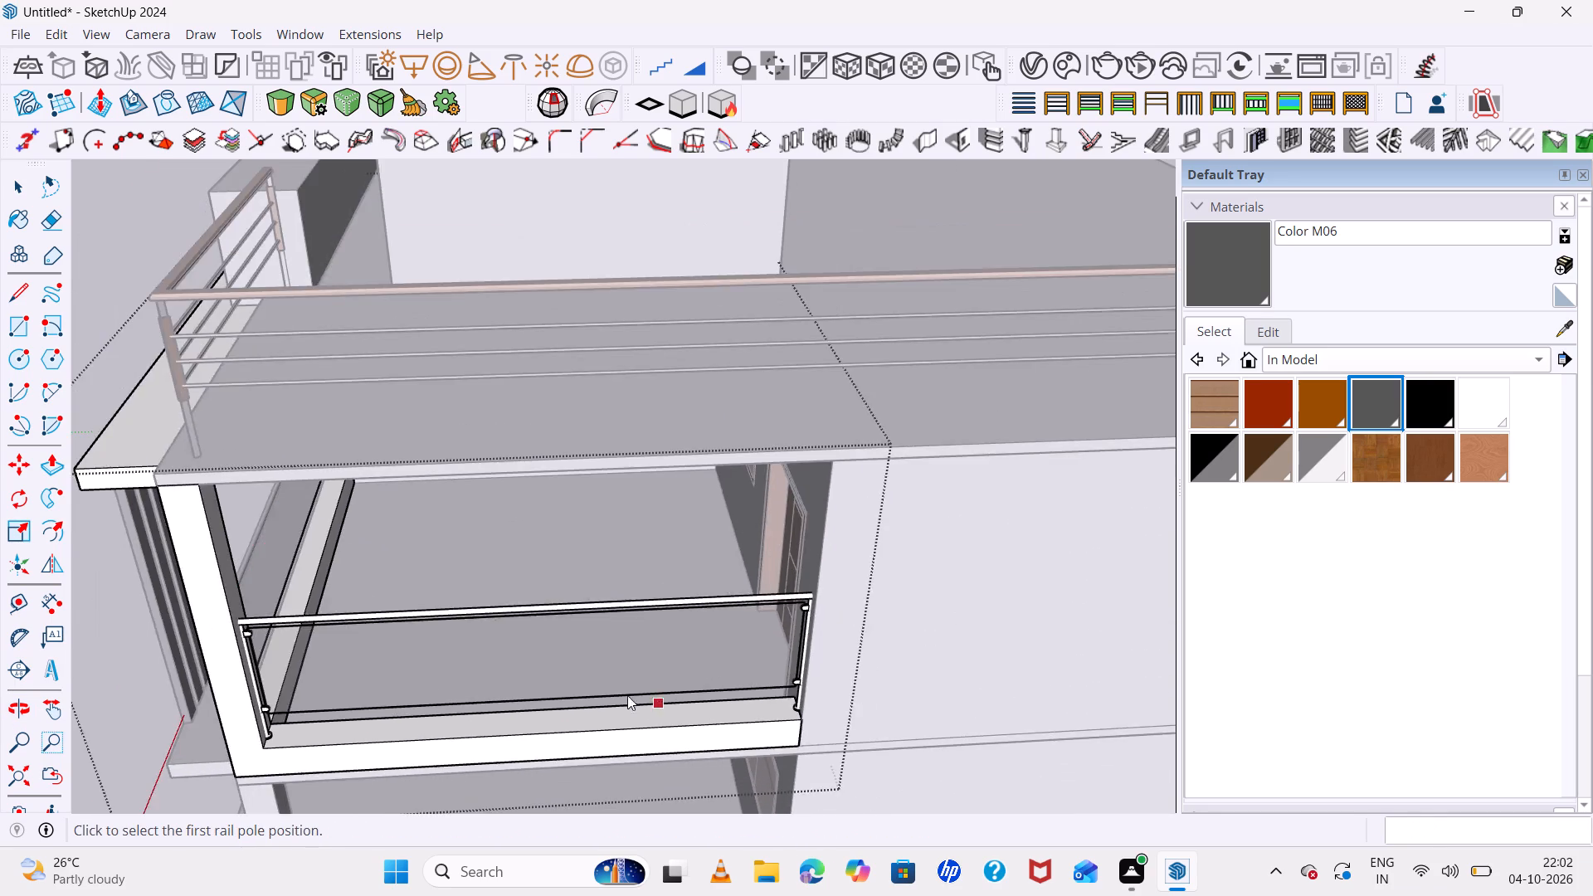
{"action": "scroll", "coordinate": [566, 682], "scroll_direction": "down", "scroll_amount": 15}
{"action": "middle_click_drag", "start_coordinate": [566, 690], "coordinate": [995, 481]}
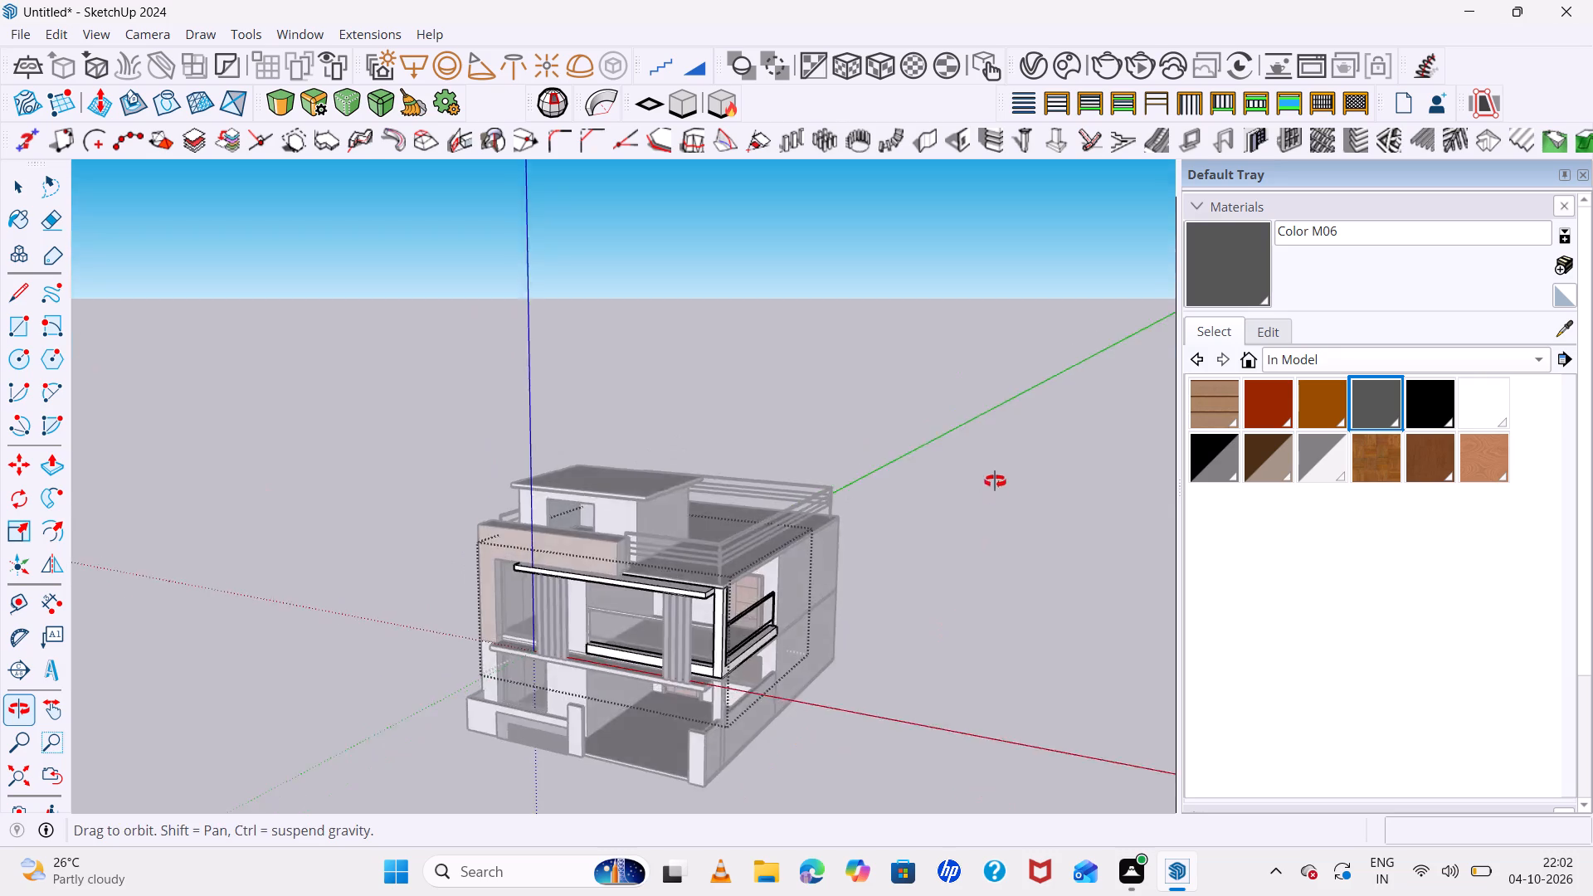
{"action": "middle_click_drag", "start_coordinate": [995, 481], "coordinate": [1000, 443]}
{"action": "key", "text": "space"}
{"action": "left_click", "coordinate": [923, 637]}
Examine the balcony with its side railing and the whole house from the front and both sides.
{"action": "scroll", "coordinate": [587, 617], "scroll_direction": "up", "scroll_amount": 7}
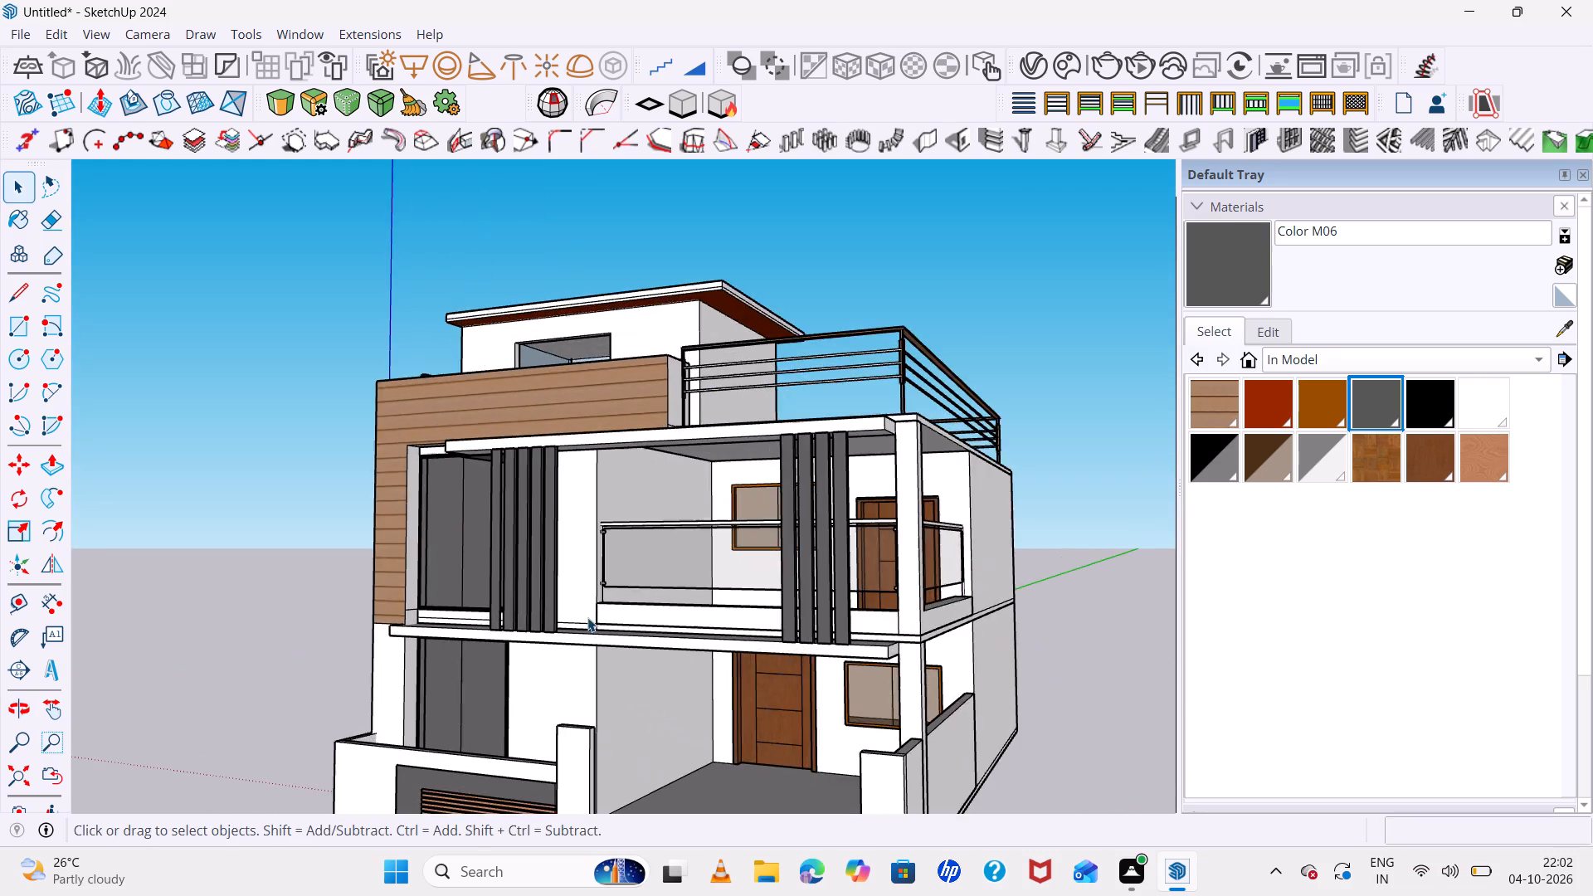
{"action": "scroll", "coordinate": [587, 617], "scroll_direction": "down", "scroll_amount": 8}
{"action": "middle_click_drag", "start_coordinate": [750, 694], "coordinate": [1070, 645]}
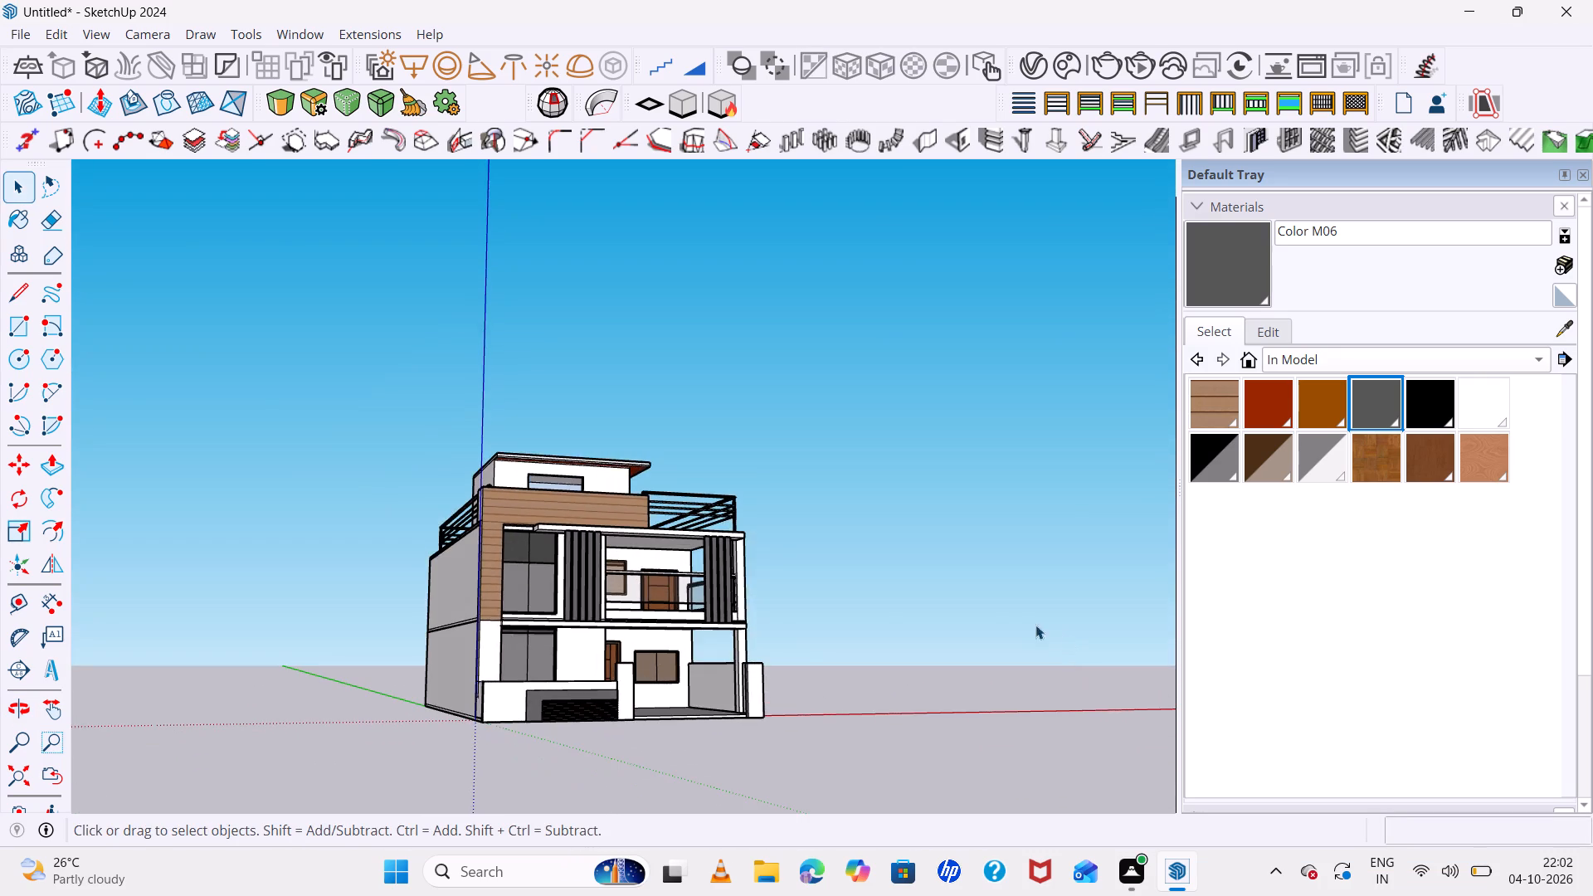
{"action": "scroll", "coordinate": [721, 537], "scroll_direction": "up", "scroll_amount": 8}
{"action": "scroll", "coordinate": [693, 524], "scroll_direction": "down", "scroll_amount": 3}
{"action": "scroll", "coordinate": [750, 576], "scroll_direction": "up", "scroll_amount": 7}
{"action": "scroll", "coordinate": [750, 576], "scroll_direction": "down", "scroll_amount": 8}
{"action": "middle_click_drag", "start_coordinate": [850, 616], "coordinate": [851, 616]}
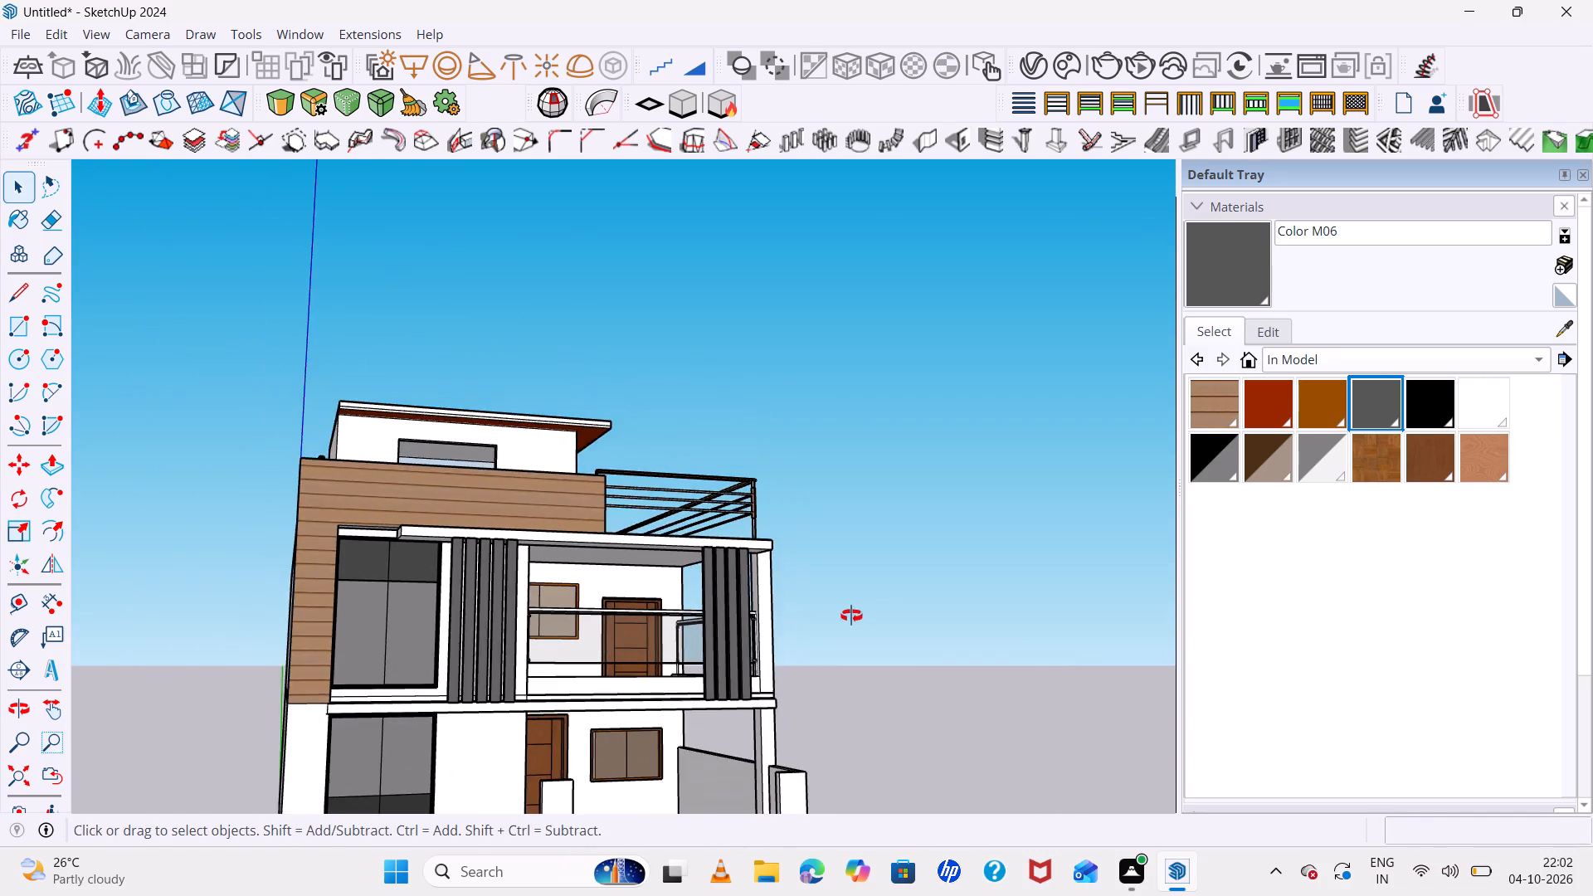
{"action": "middle_click_drag", "start_coordinate": [851, 616], "coordinate": [664, 635]}
{"action": "scroll", "coordinate": [655, 589], "scroll_direction": "down", "scroll_amount": 8}
{"action": "scroll", "coordinate": [693, 672], "scroll_direction": "up", "scroll_amount": 12}
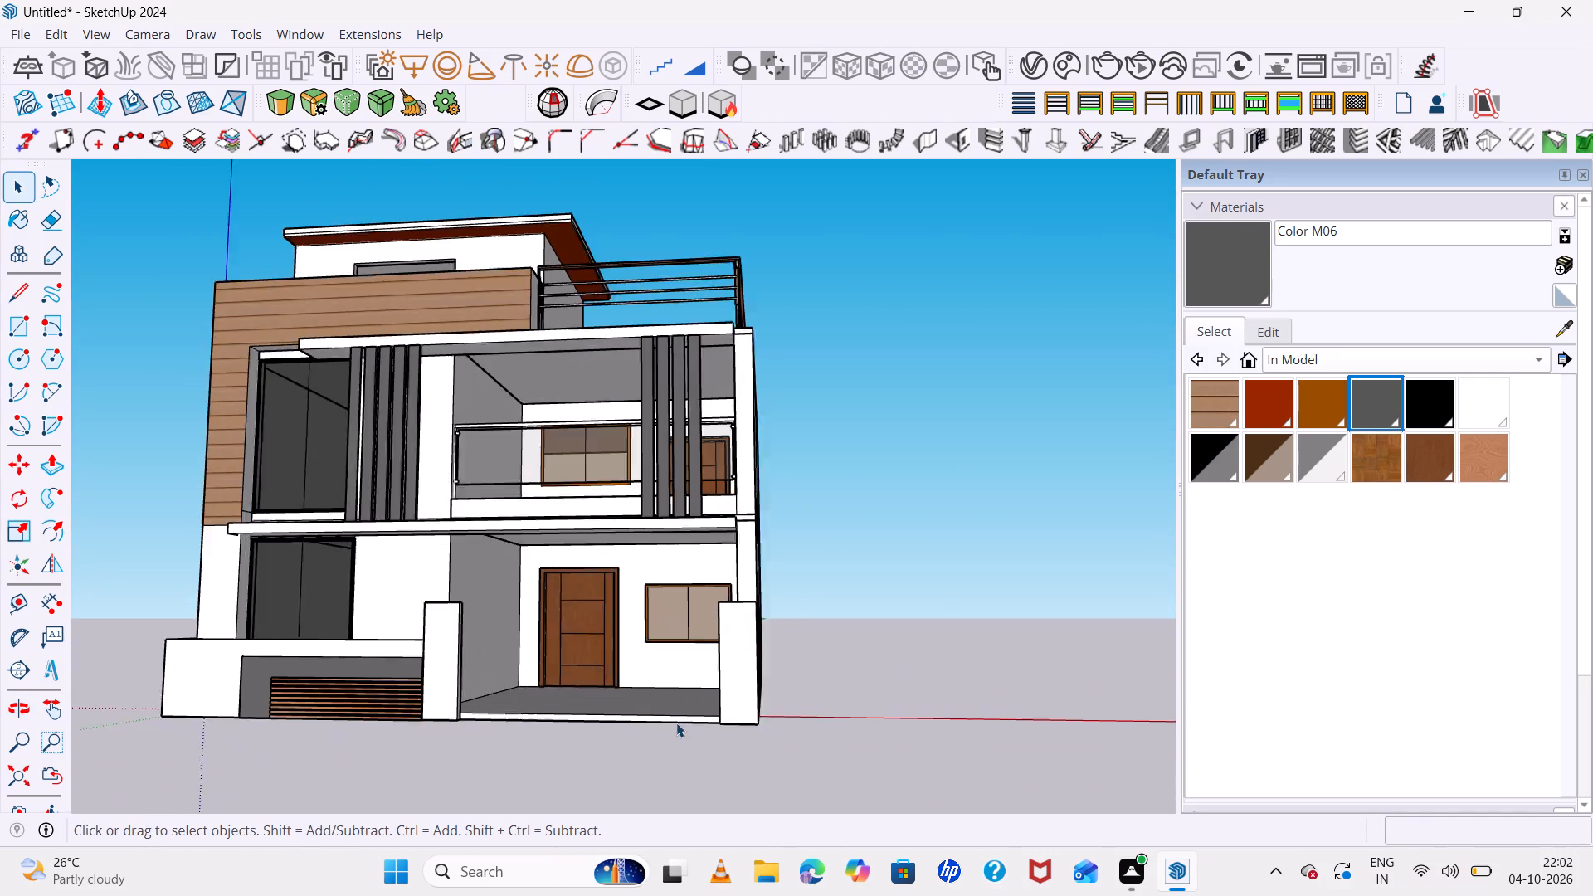
{"action": "middle_click_drag", "start_coordinate": [702, 753], "coordinate": [733, 804]}
{"action": "scroll", "coordinate": [735, 754], "scroll_direction": "down", "scroll_amount": 8}
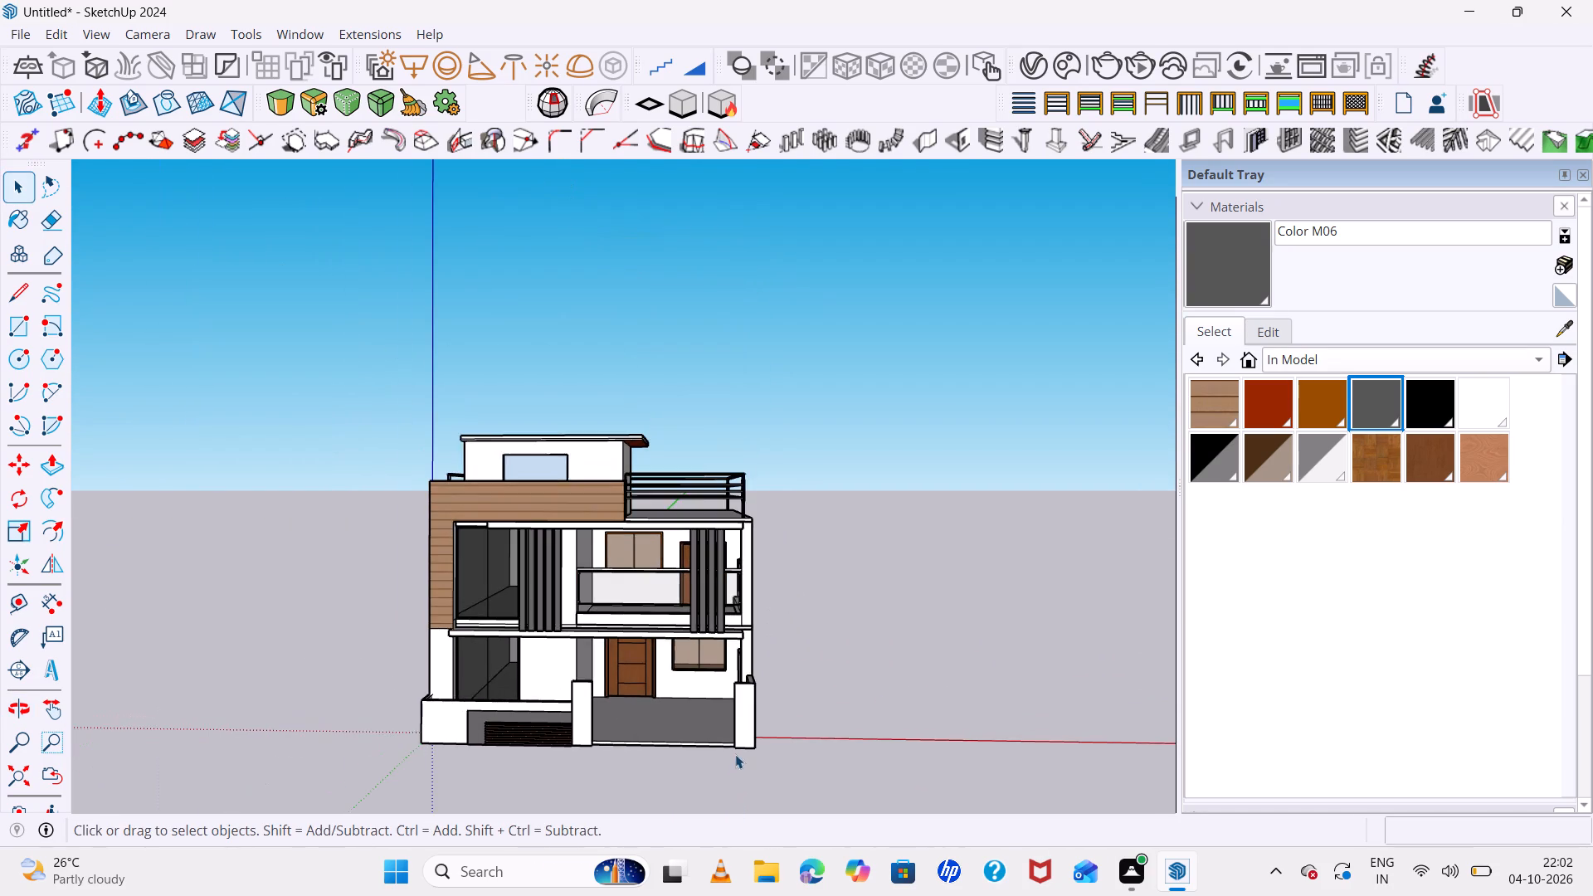
{"action": "scroll", "coordinate": [554, 580], "scroll_direction": "up", "scroll_amount": 8}
{"action": "scroll", "coordinate": [532, 579], "scroll_direction": "down", "scroll_amount": 8}
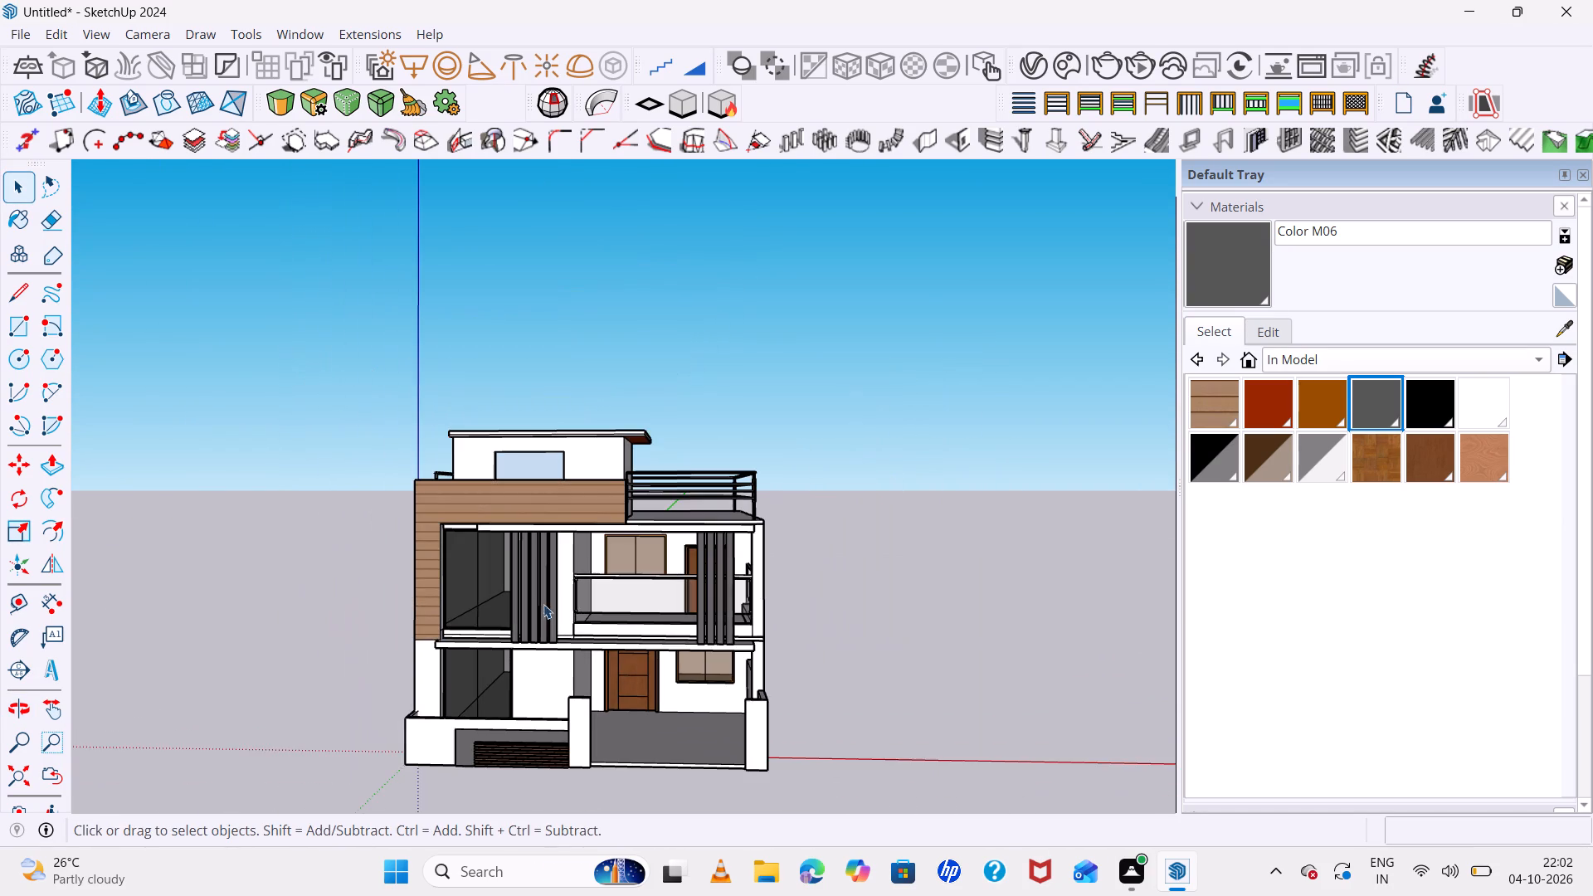
{"action": "middle_click_drag", "start_coordinate": [490, 704], "coordinate": [911, 699]}
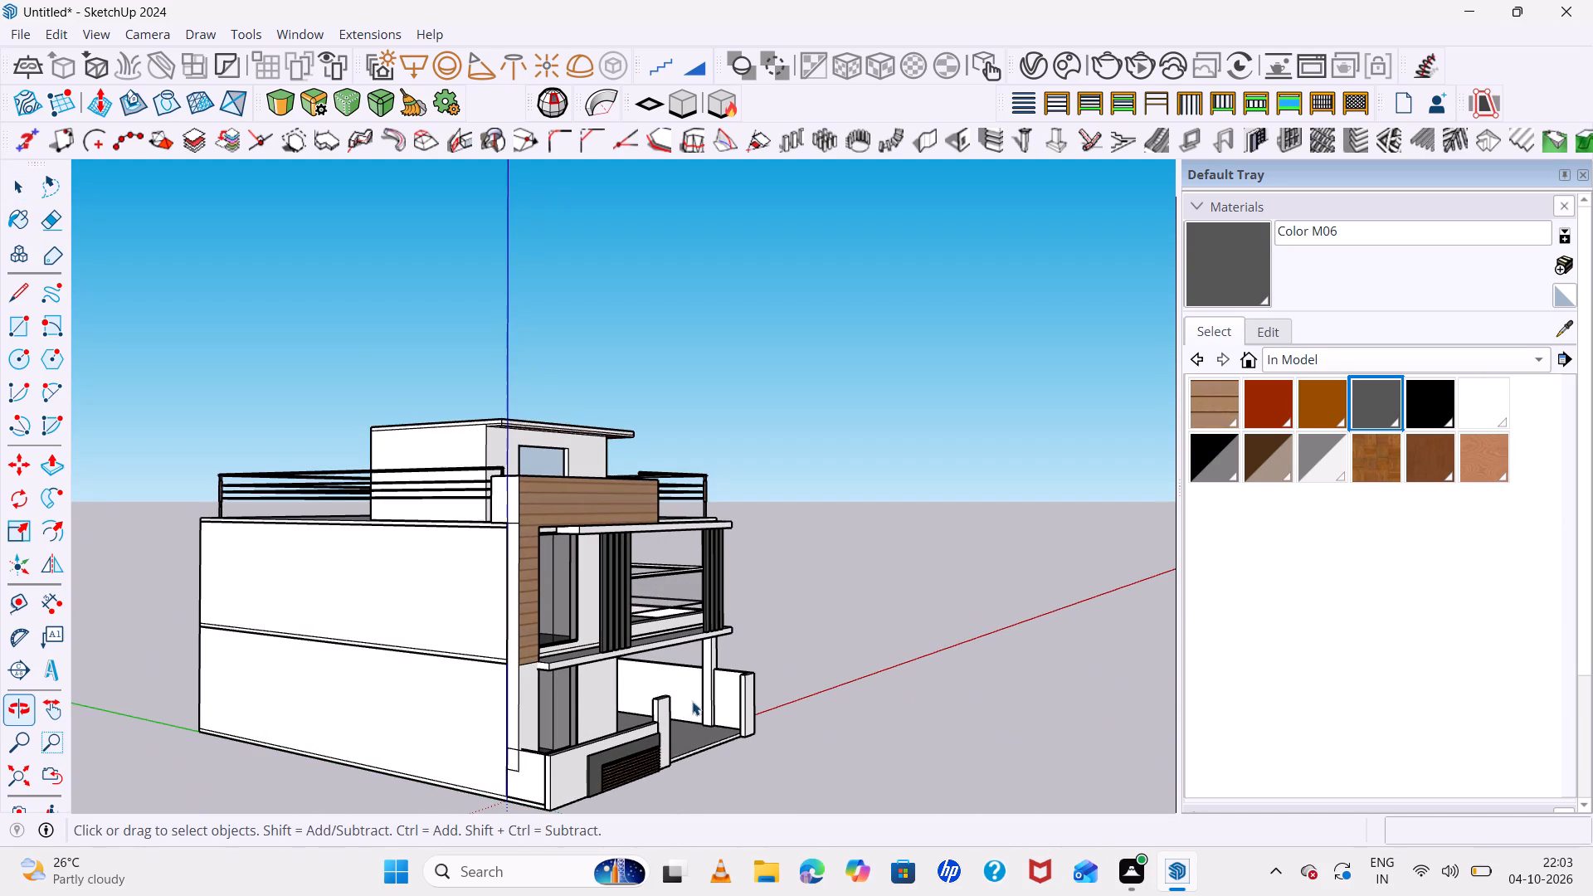
Examine the house front, the gate opening and the boundary wall from the front and the open side.
{"action": "scroll", "coordinate": [580, 696], "scroll_direction": "up", "scroll_amount": 6}
{"action": "scroll", "coordinate": [481, 669], "scroll_direction": "down", "scroll_amount": 9}
{"action": "scroll", "coordinate": [480, 698], "scroll_direction": "up", "scroll_amount": 7}
{"action": "scroll", "coordinate": [480, 704], "scroll_direction": "down", "scroll_amount": 15}
{"action": "middle_click_drag", "start_coordinate": [787, 723], "coordinate": [461, 723]}
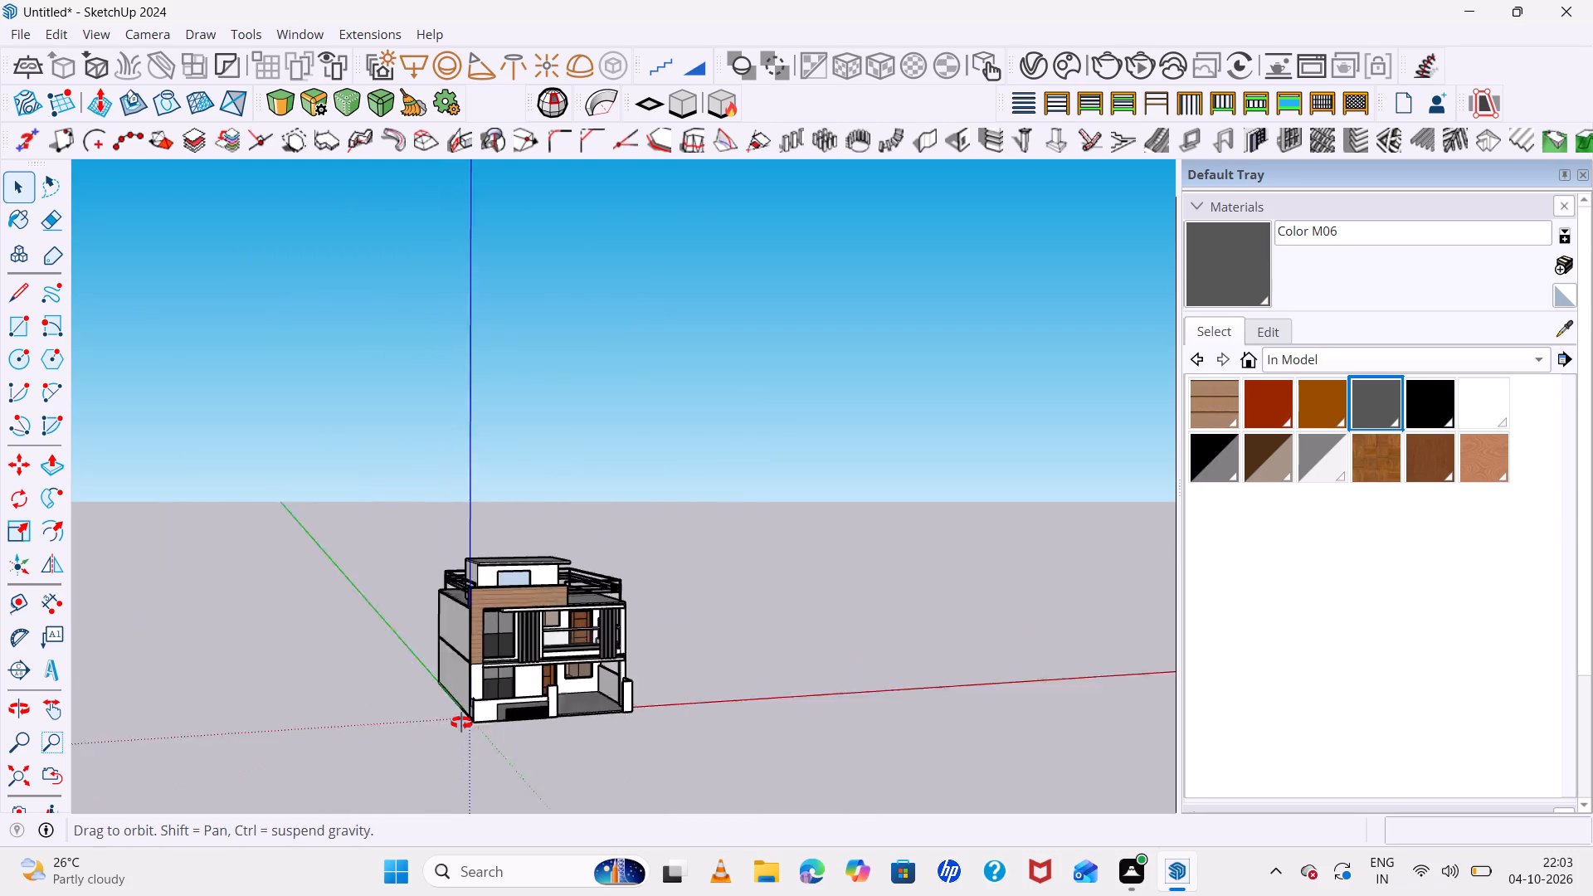
{"action": "middle_click_drag", "start_coordinate": [461, 723], "coordinate": [456, 722]}
{"action": "scroll", "coordinate": [518, 699], "scroll_direction": "up", "scroll_amount": 18}
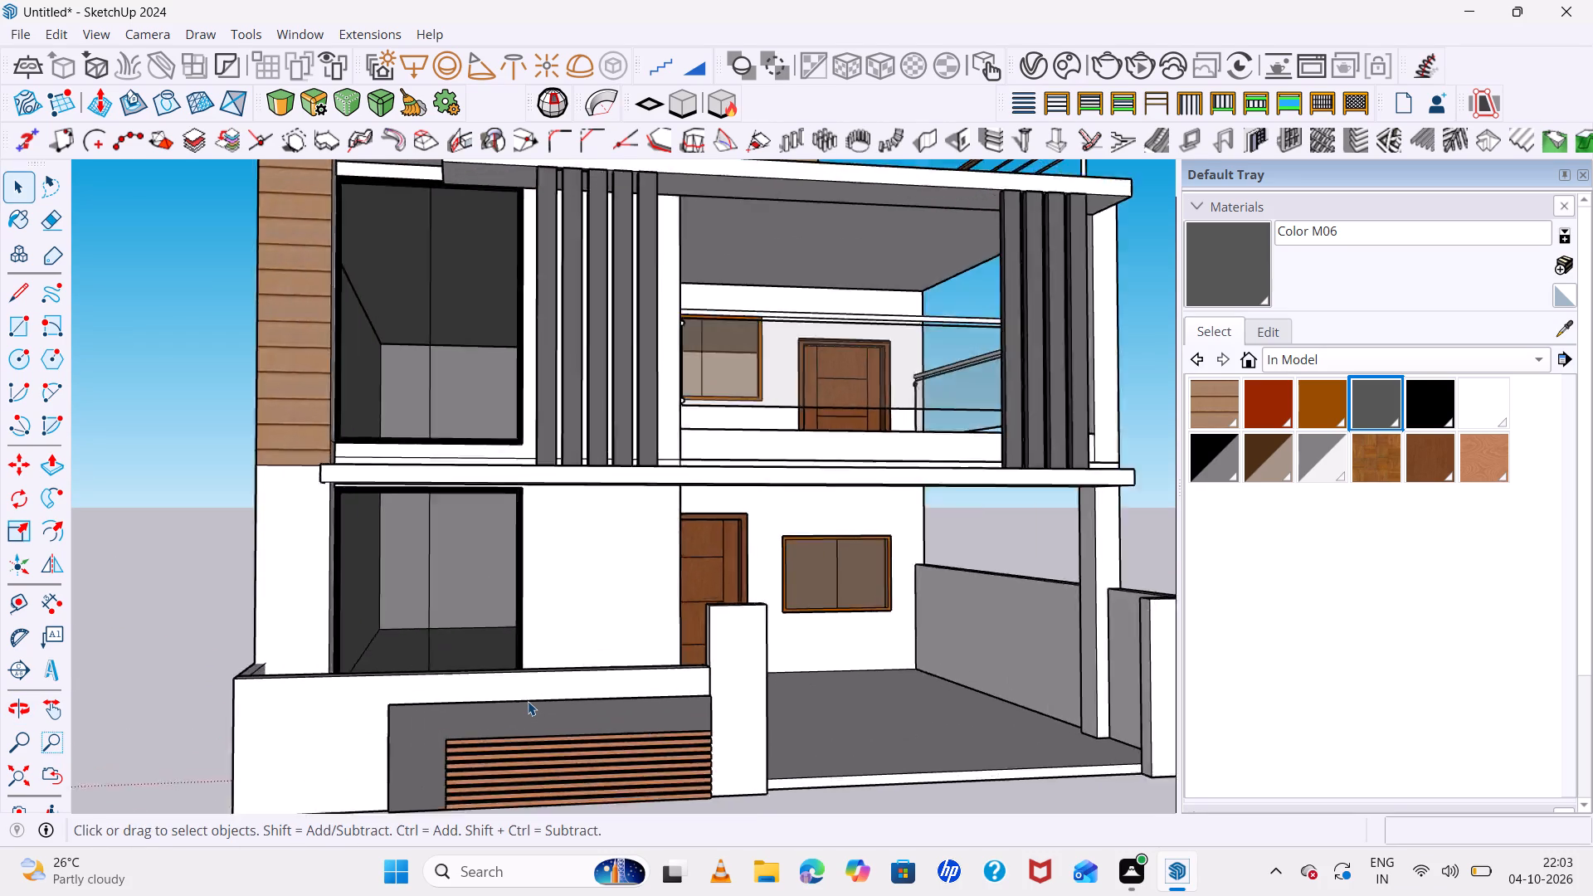
{"action": "scroll", "coordinate": [528, 701], "scroll_direction": "up", "scroll_amount": 4}
{"action": "scroll", "coordinate": [528, 701], "scroll_direction": "down", "scroll_amount": 8}
{"action": "middle_click_drag", "start_coordinate": [796, 740], "coordinate": [413, 644]}
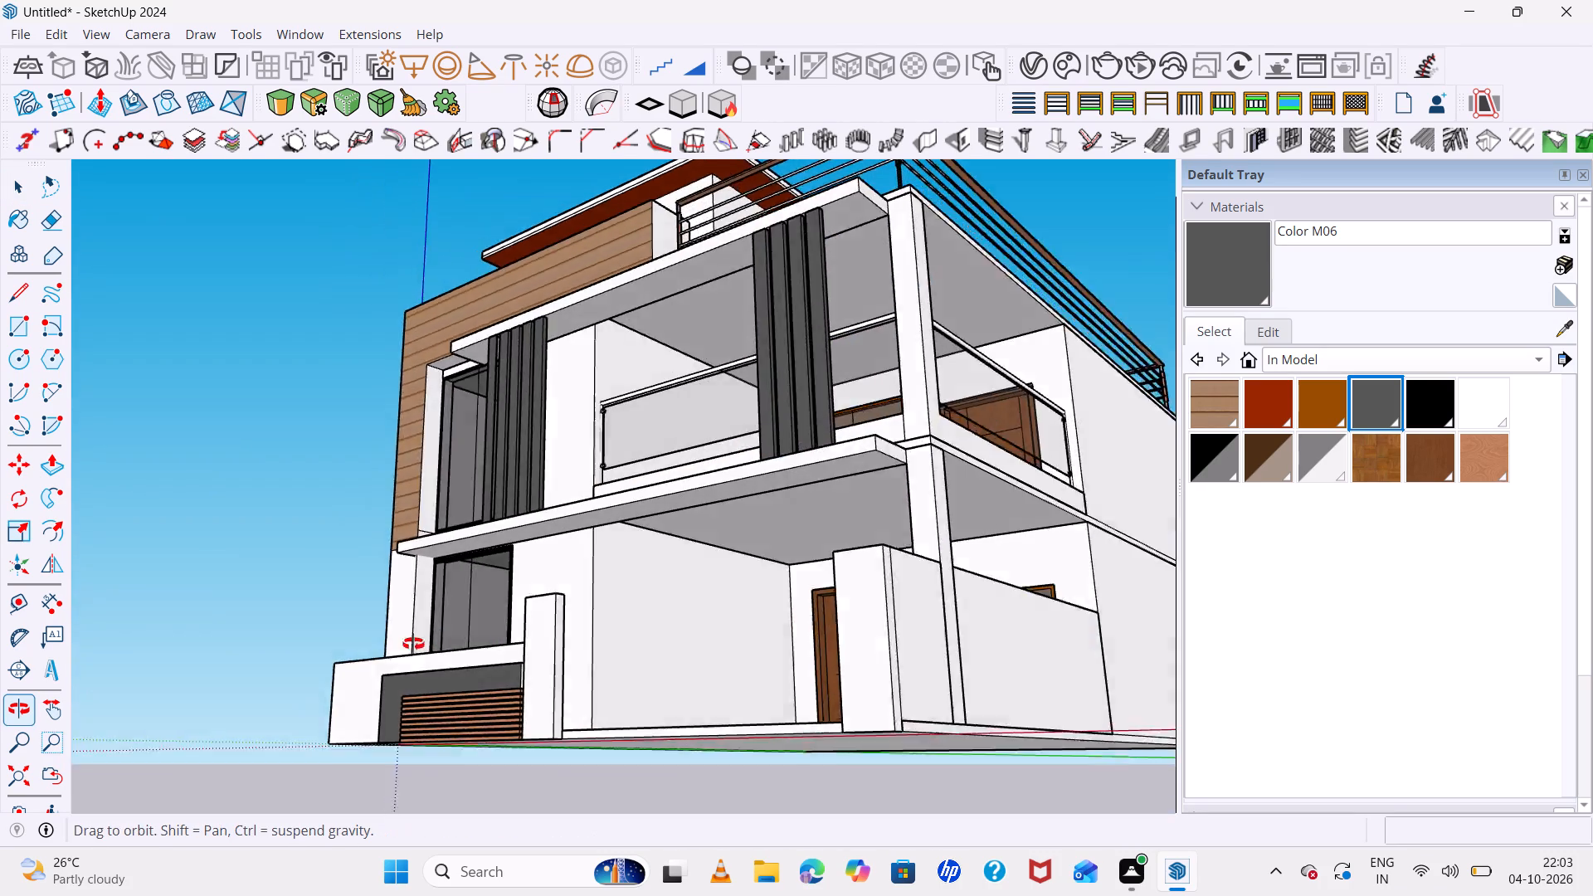
{"action": "middle_click_drag", "start_coordinate": [413, 644], "coordinate": [304, 692]}
{"action": "scroll", "coordinate": [538, 694], "scroll_direction": "up", "scroll_amount": 8}
{"action": "scroll", "coordinate": [552, 704], "scroll_direction": "down", "scroll_amount": 8}
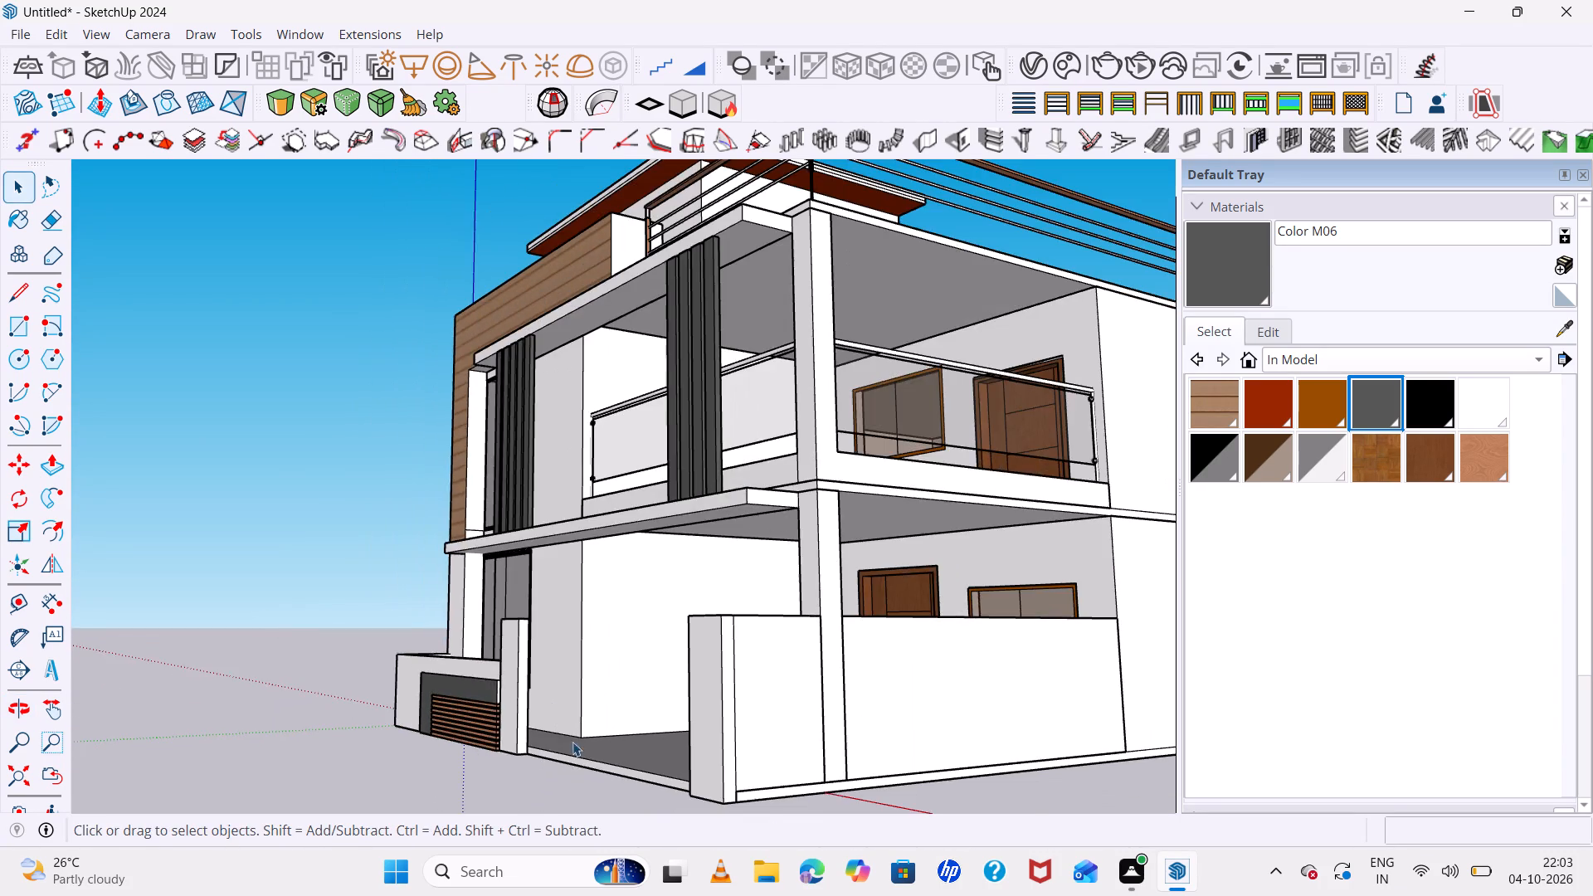
Draw a 6" line across the inner face of the gate pillar beside the slatted wall, level with the porch floor edge.
{"action": "middle_click_drag", "start_coordinate": [581, 752], "coordinate": [520, 865]}
{"action": "scroll", "coordinate": [529, 766], "scroll_direction": "up", "scroll_amount": 13}
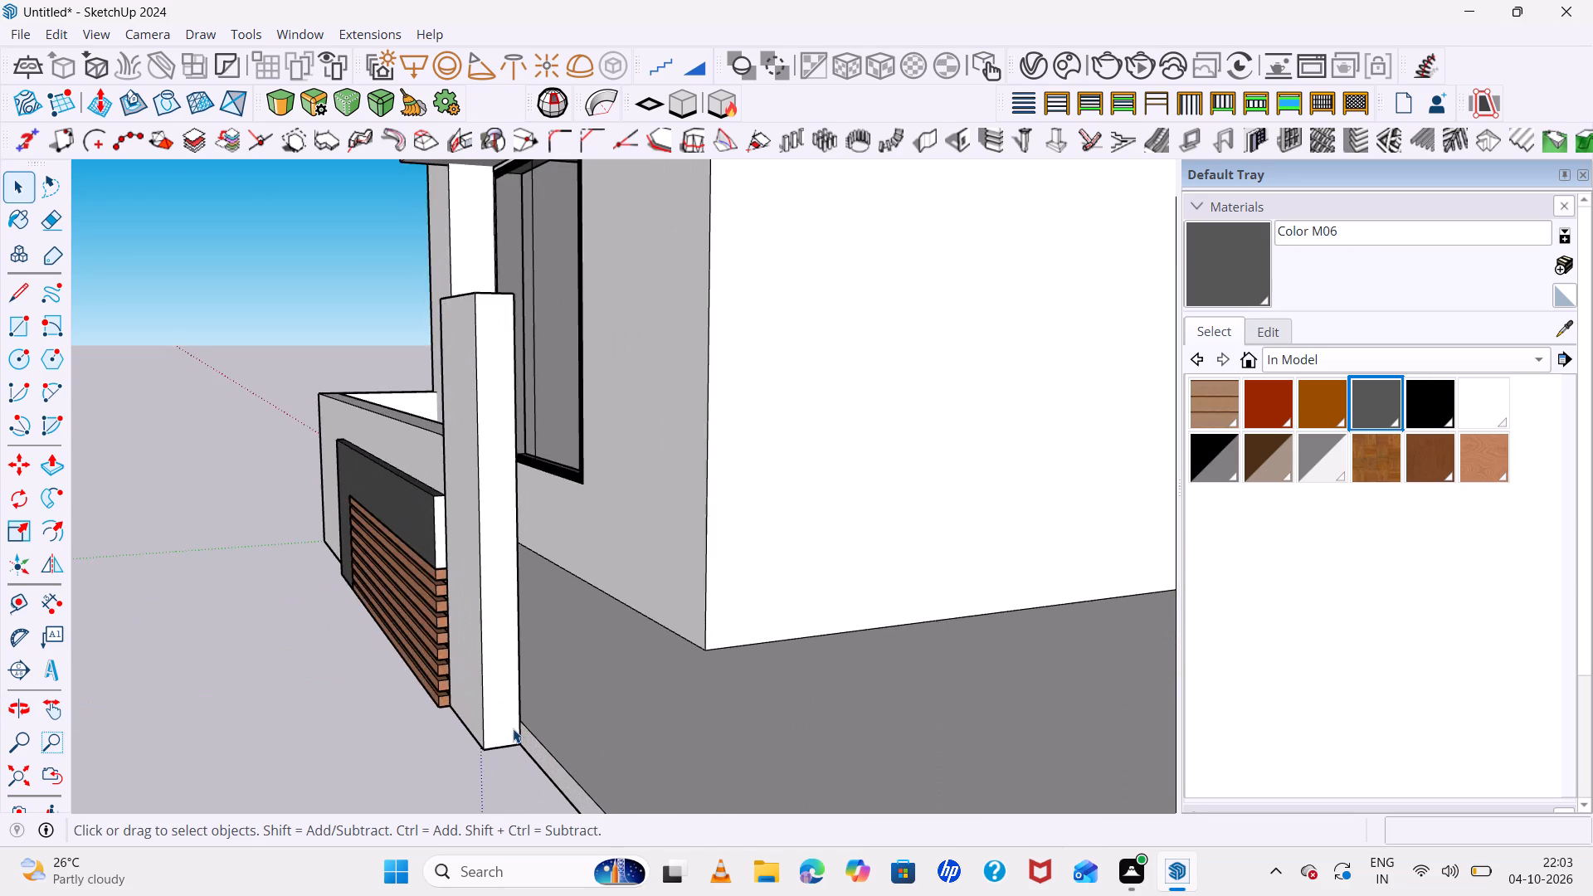
{"action": "scroll", "coordinate": [513, 728], "scroll_direction": "up", "scroll_amount": 6}
{"action": "left_click", "coordinate": [513, 728]}
{"action": "left_click", "coordinate": [513, 728]}
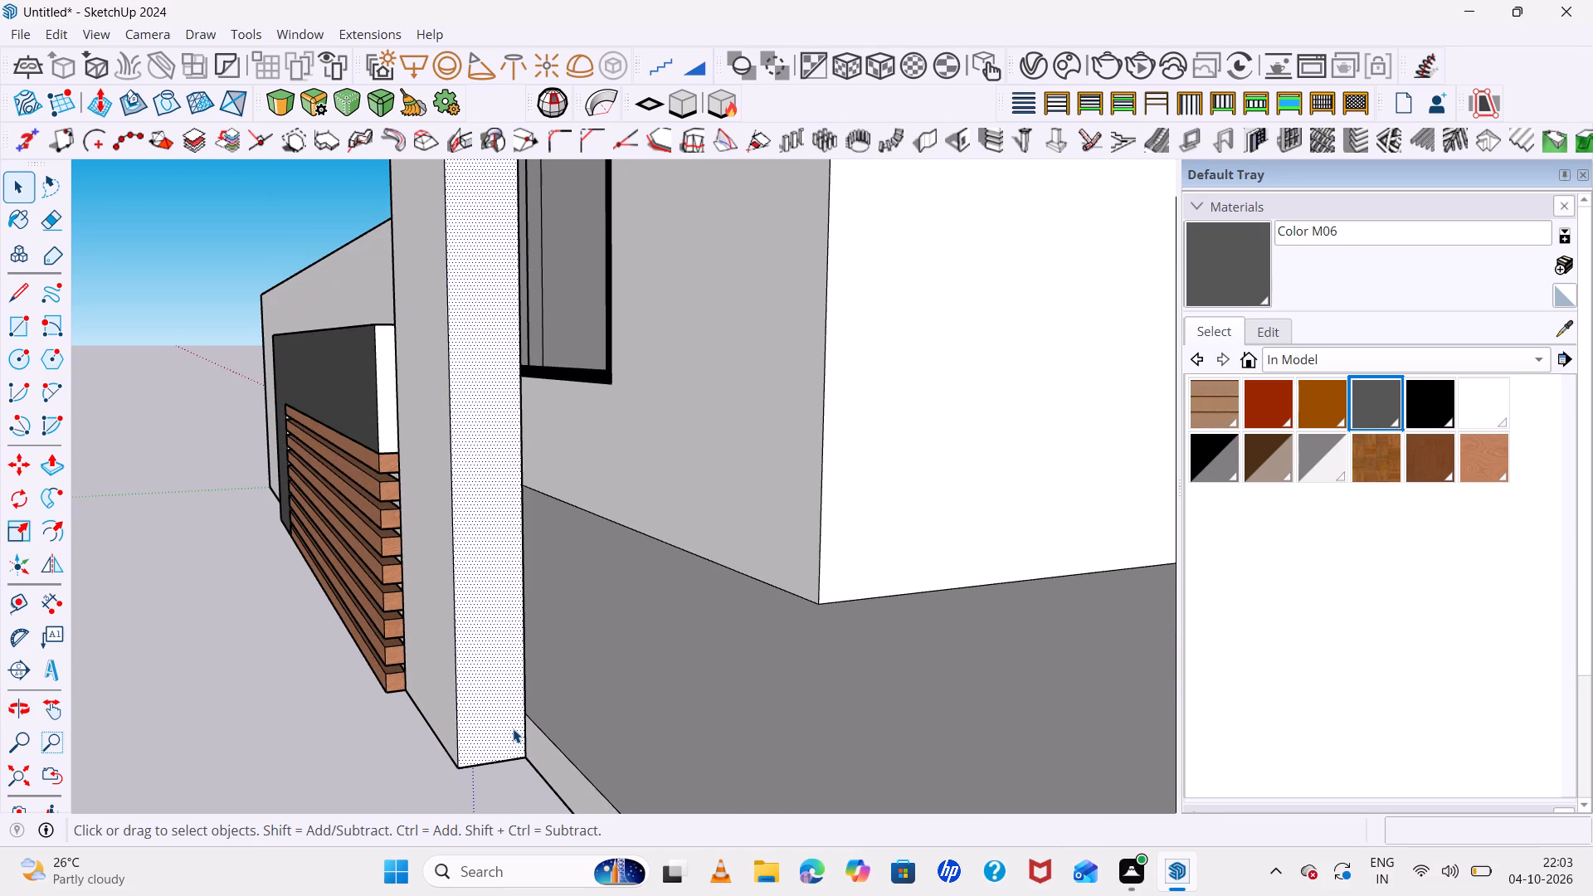
{"action": "scroll", "coordinate": [513, 728], "scroll_direction": "up", "scroll_amount": 5}
{"action": "key", "text": "l"}
{"action": "scroll", "coordinate": [485, 681], "scroll_direction": "up", "scroll_amount": 6}
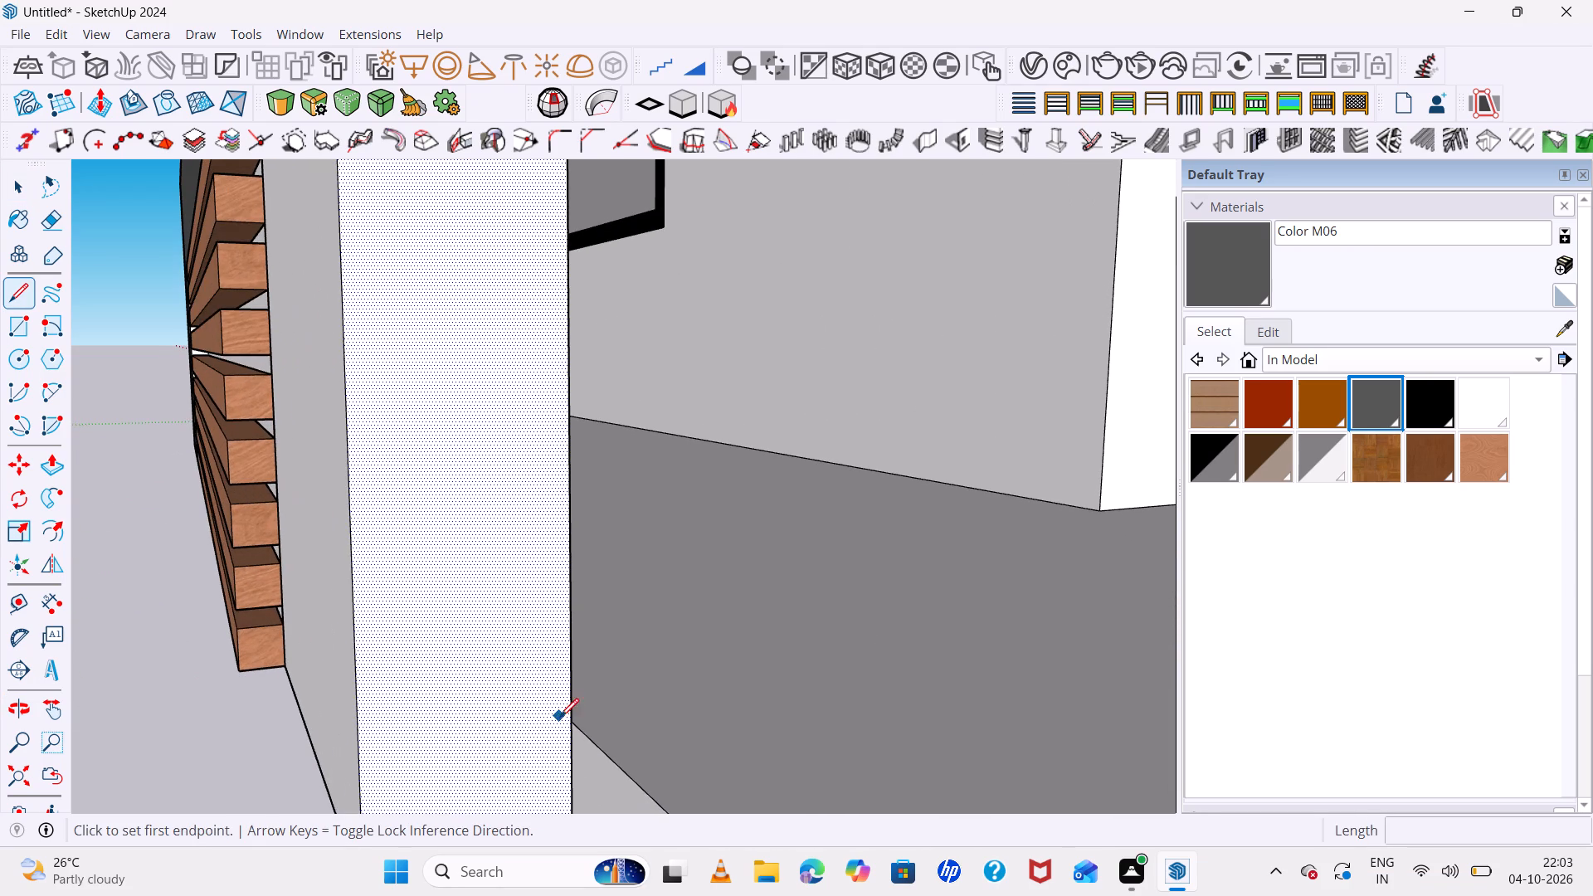
{"action": "left_click", "coordinate": [568, 723]}
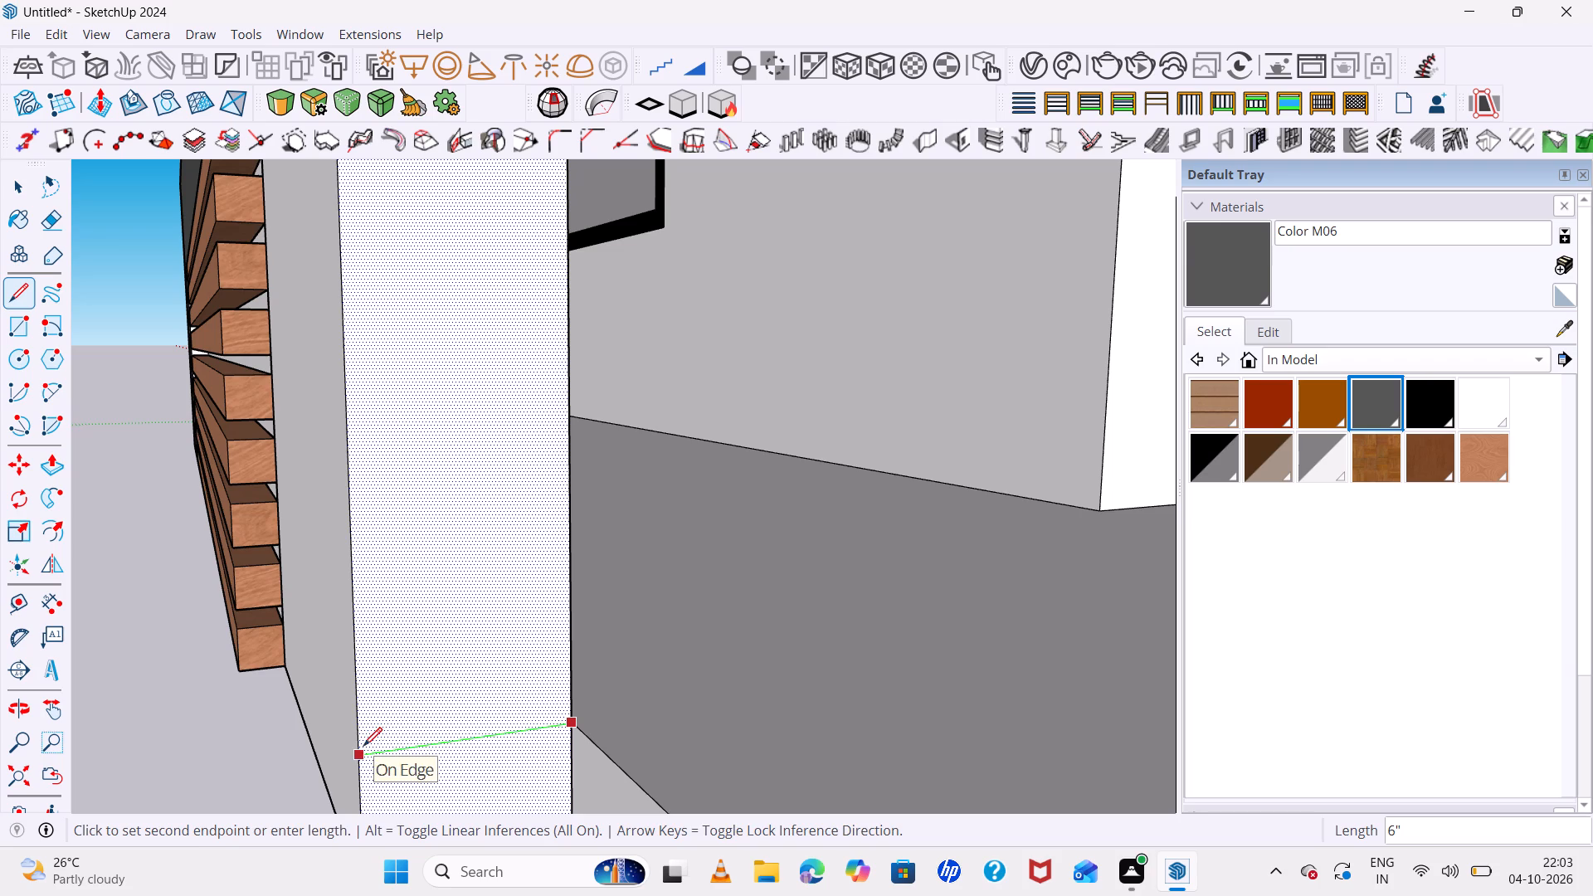
{"action": "left_click", "coordinate": [363, 746]}
Push/Pull the small face below the line about 13' 3" across the gate opening to the opposite pillar, forming a sill.
{"action": "scroll", "coordinate": [427, 697], "scroll_direction": "down", "scroll_amount": 16}
{"action": "middle_click_drag", "start_coordinate": [488, 756], "coordinate": [543, 780]}
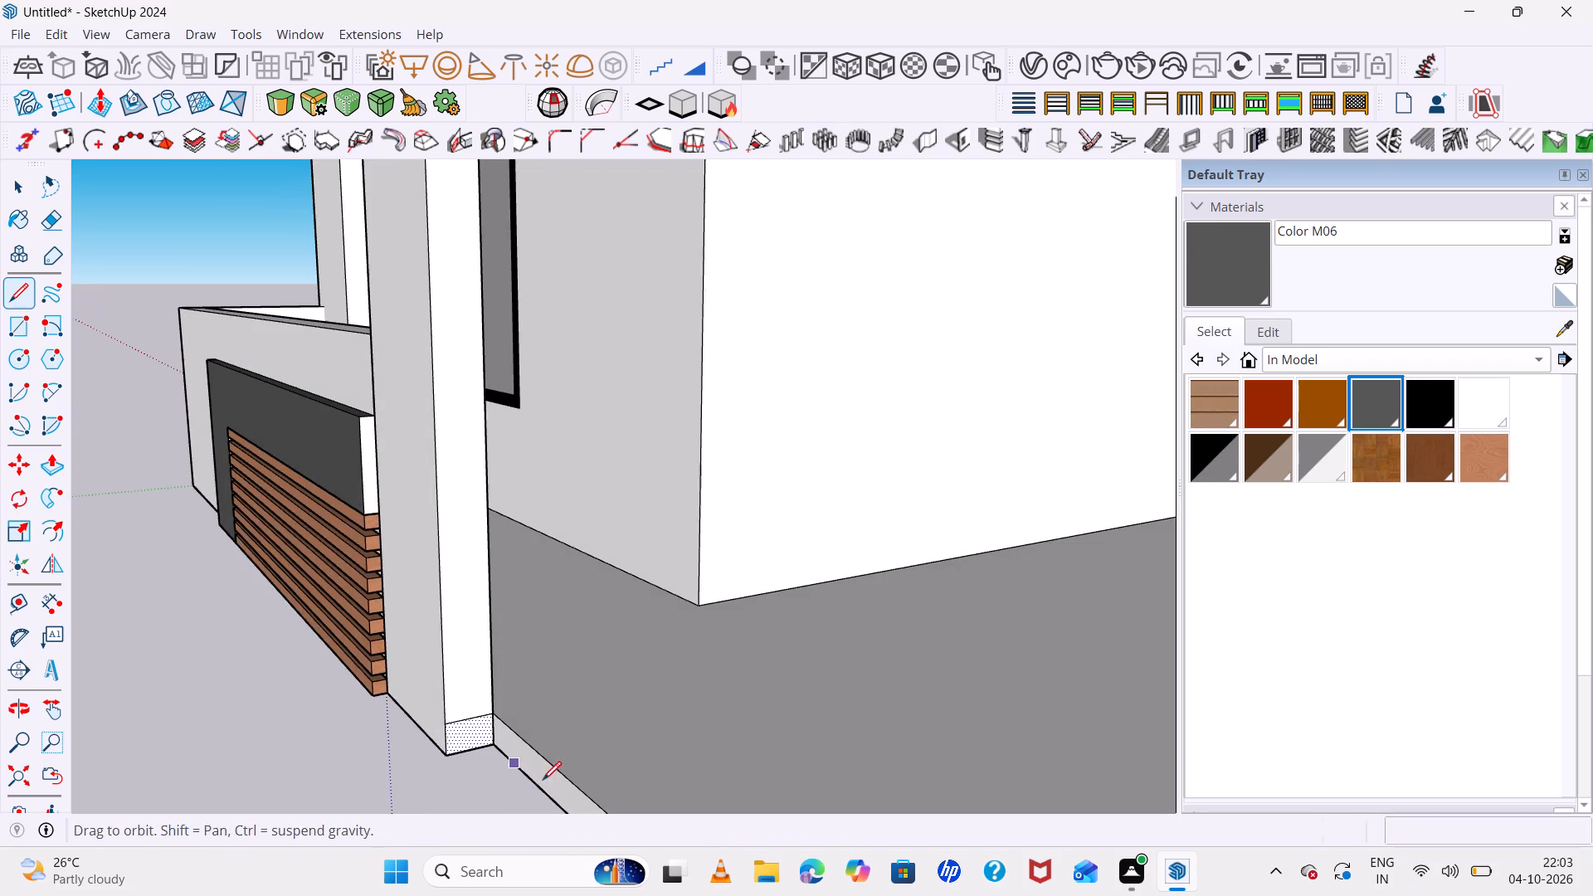
{"action": "middle_click", "coordinate": [543, 780]}
{"action": "key", "text": "space"}
{"action": "left_click", "coordinate": [460, 733]}
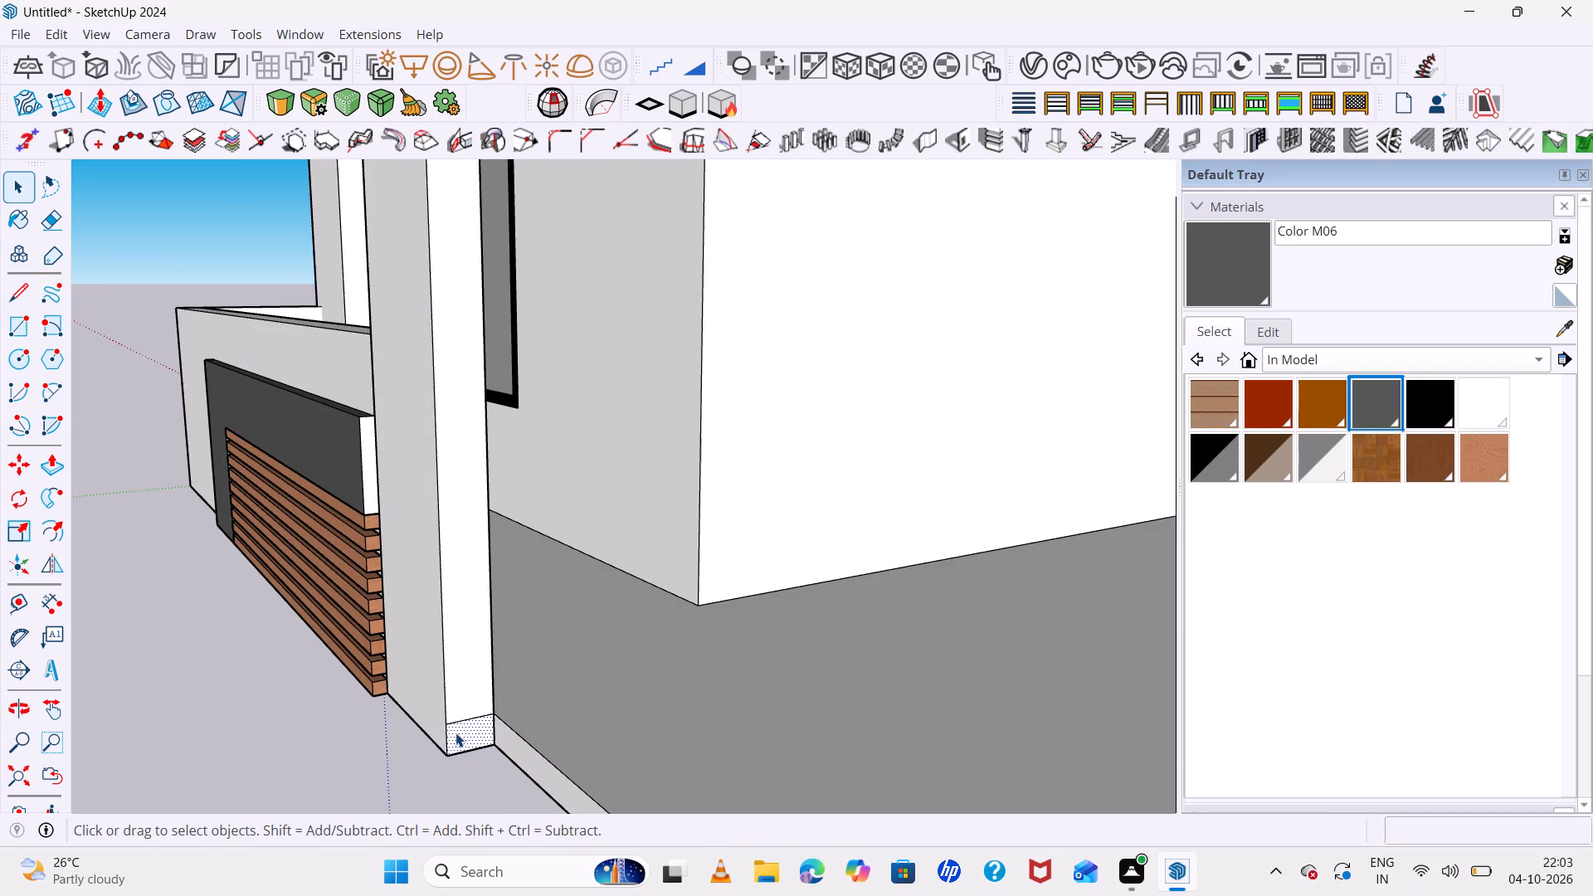
{"action": "key", "text": "p"}
{"action": "left_click", "coordinate": [455, 733]}
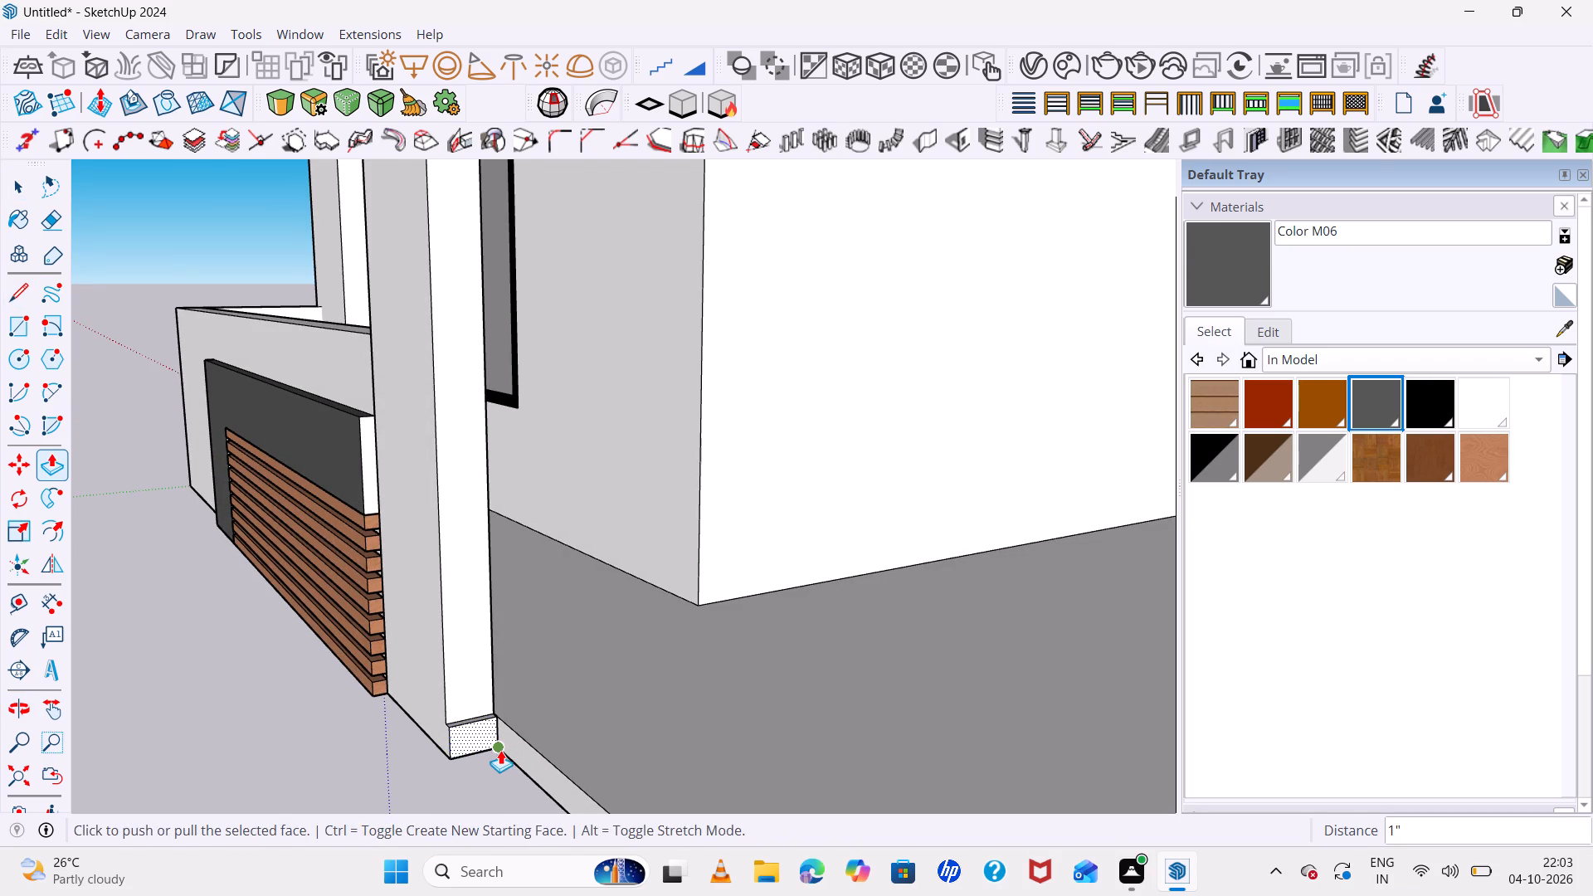
{"action": "key", "text": "ctrl+z"}
{"action": "left_click", "coordinate": [472, 740]}
{"action": "scroll", "coordinate": [597, 784], "scroll_direction": "down", "scroll_amount": 8}
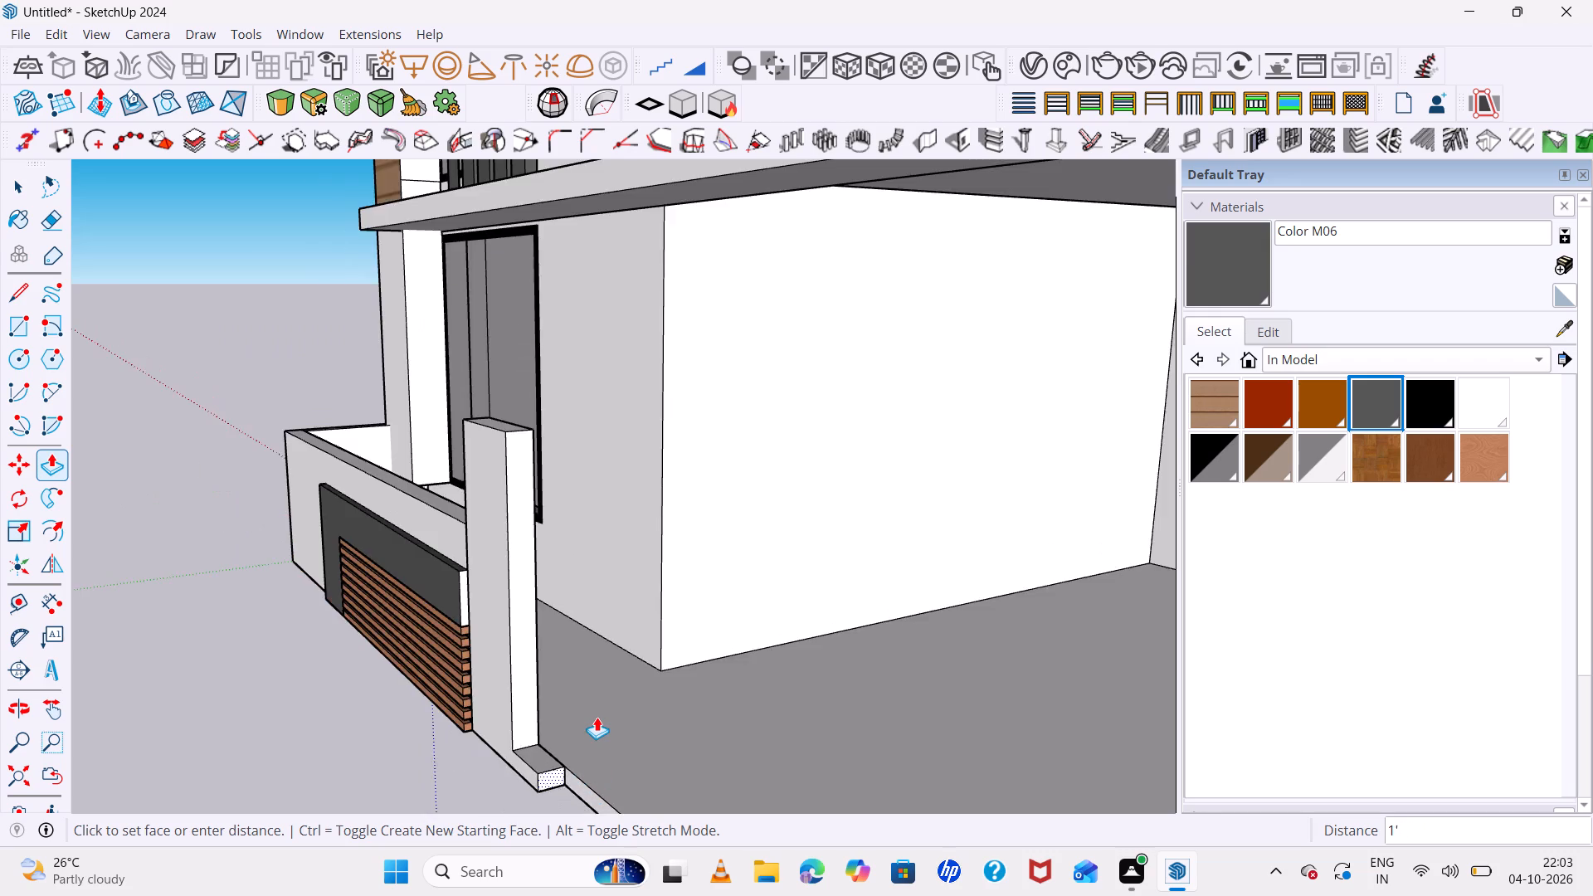
{"action": "scroll", "coordinate": [597, 717], "scroll_direction": "down", "scroll_amount": 20}
{"action": "scroll", "coordinate": [636, 772], "scroll_direction": "up", "scroll_amount": 14}
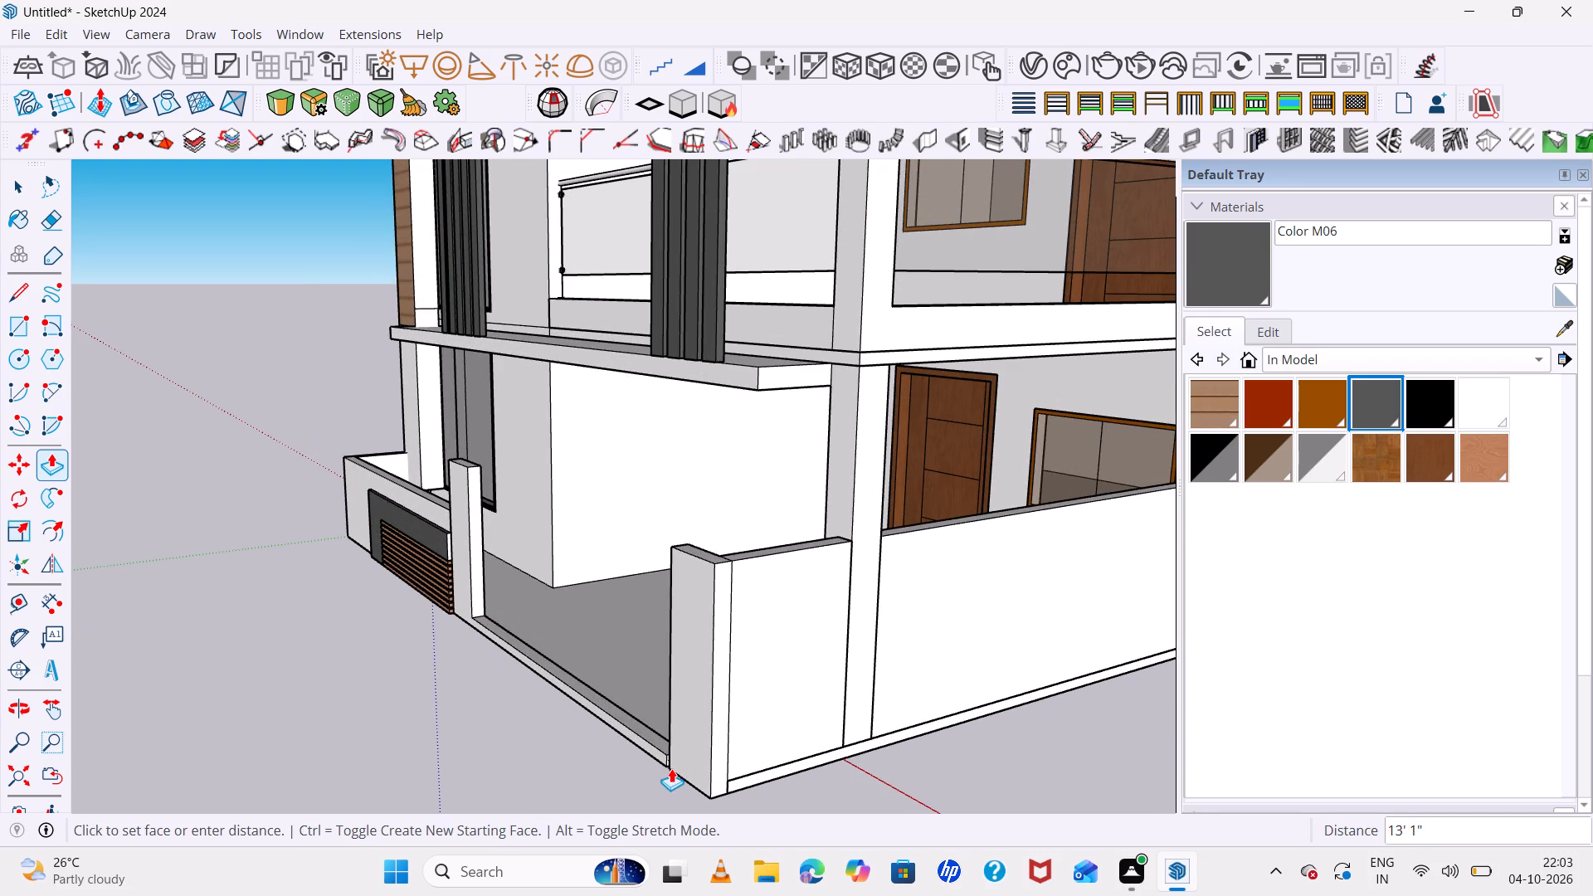
{"action": "middle_click_drag", "start_coordinate": [686, 781], "coordinate": [910, 772]}
{"action": "scroll", "coordinate": [894, 743], "scroll_direction": "up", "scroll_amount": 6}
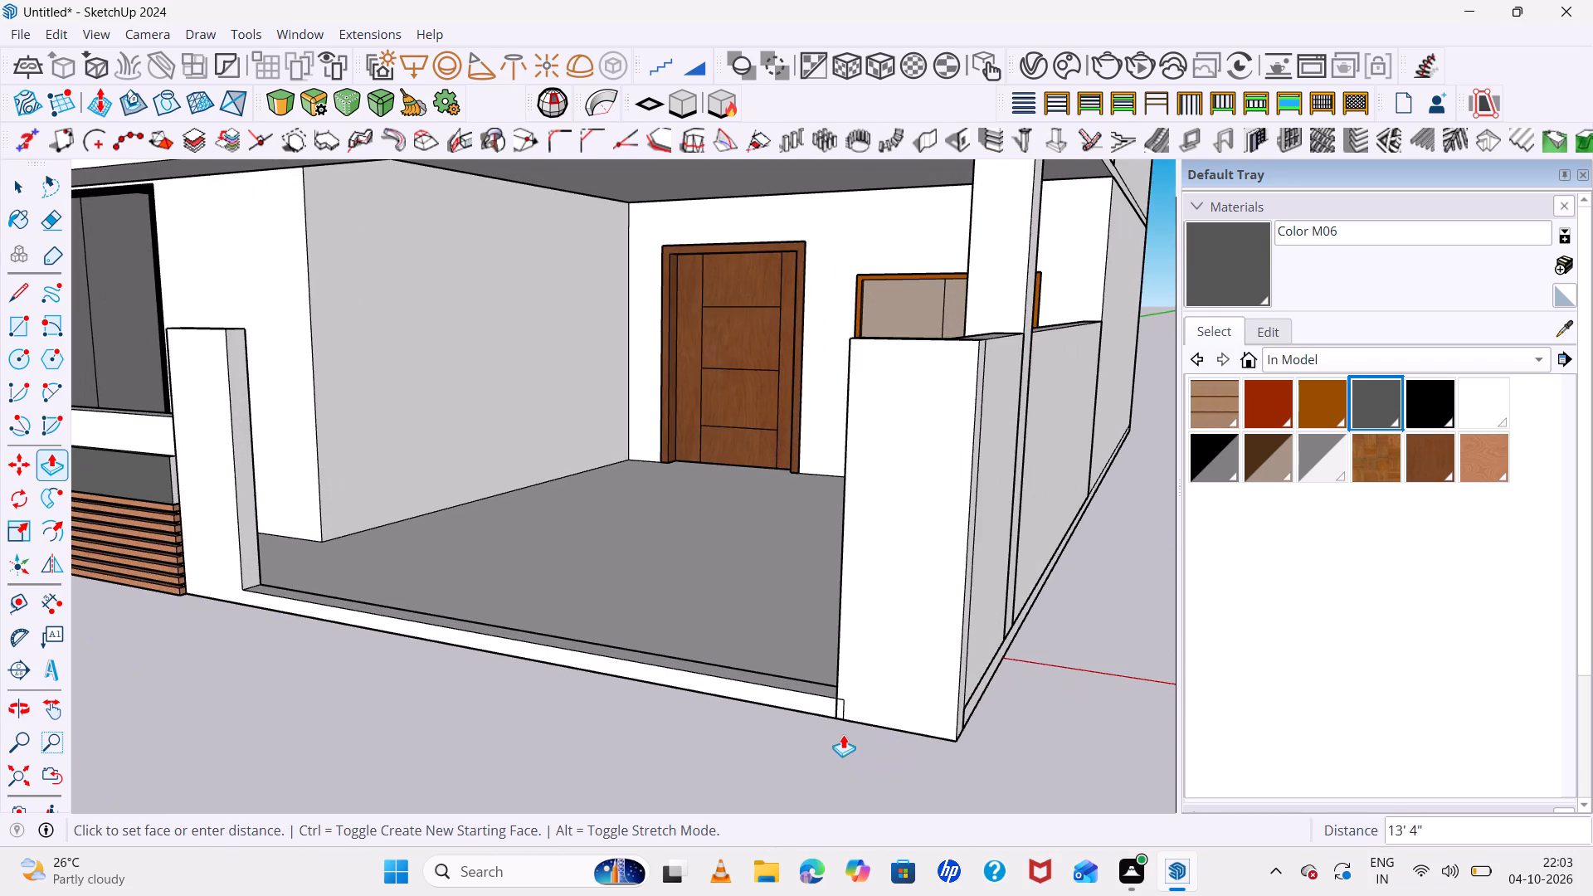
{"action": "left_click", "coordinate": [836, 719]}
Examine the sill across the gate opening and the whole house from above, the side and the front.
{"action": "middle_click_drag", "start_coordinate": [772, 738], "coordinate": [1055, 786]}
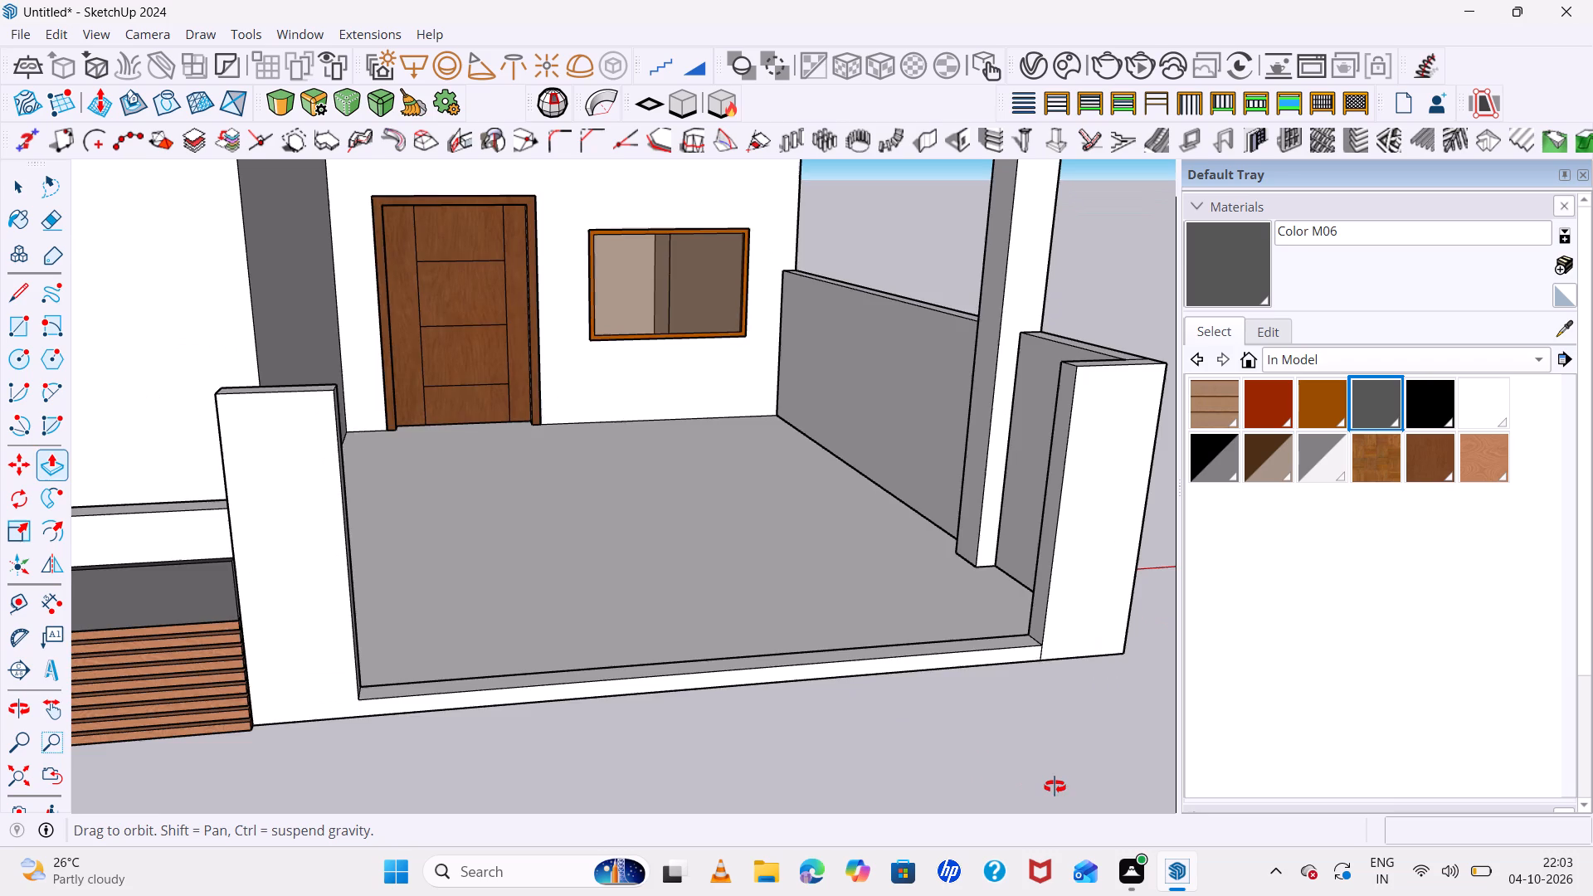
{"action": "middle_click_drag", "start_coordinate": [1055, 786], "coordinate": [1050, 885]}
{"action": "scroll", "coordinate": [894, 751], "scroll_direction": "up", "scroll_amount": 1}
{"action": "scroll", "coordinate": [590, 582], "scroll_direction": "down", "scroll_amount": 16}
{"action": "middle_click_drag", "start_coordinate": [755, 599], "coordinate": [762, 568]}
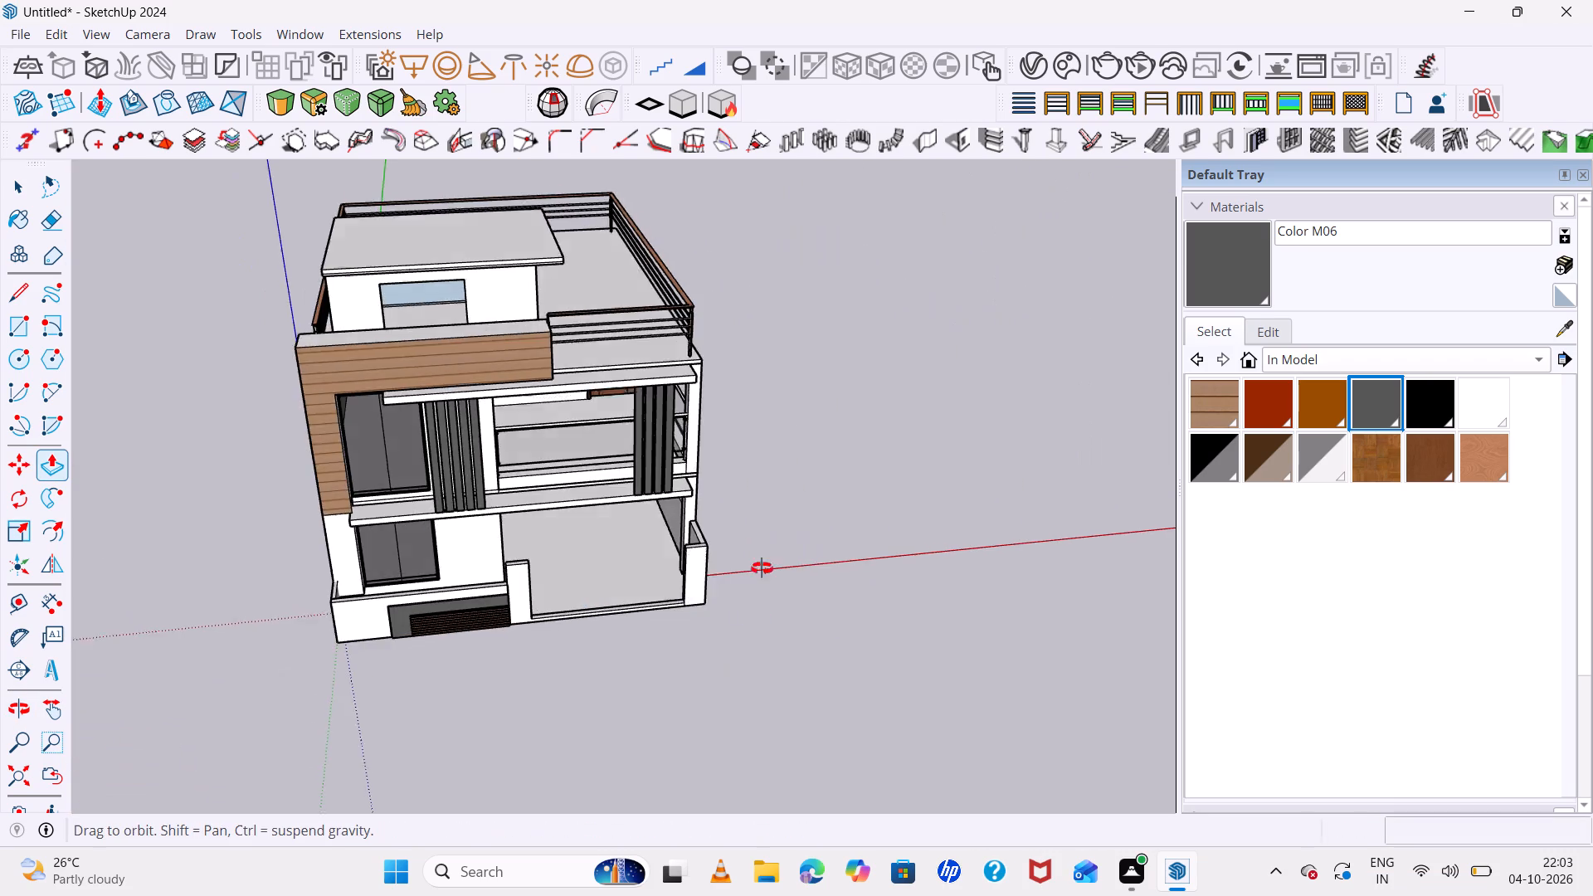
{"action": "middle_click_drag", "start_coordinate": [762, 568], "coordinate": [207, 374]}
{"action": "scroll", "coordinate": [472, 520], "scroll_direction": "up", "scroll_amount": 8}
{"action": "scroll", "coordinate": [528, 559], "scroll_direction": "down", "scroll_amount": 7}
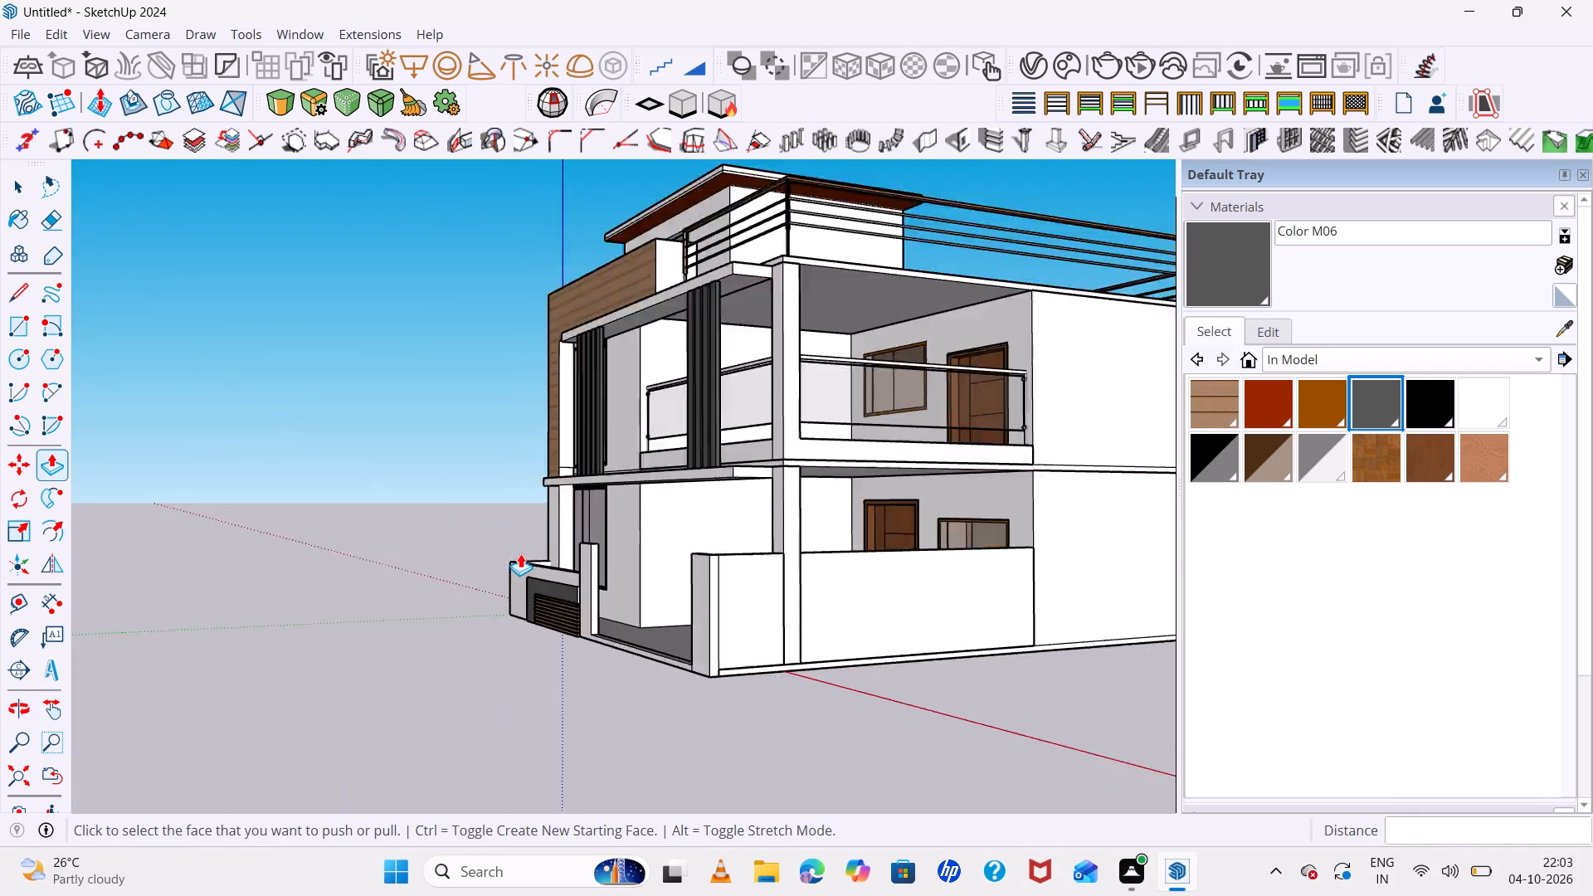
{"action": "scroll", "coordinate": [520, 553], "scroll_direction": "down", "scroll_amount": 10}
{"action": "middle_click_drag", "start_coordinate": [626, 614], "coordinate": [1214, 660]}
{"action": "middle_click", "coordinate": [1214, 660]}
{"action": "scroll", "coordinate": [604, 556], "scroll_direction": "up", "scroll_amount": 6}
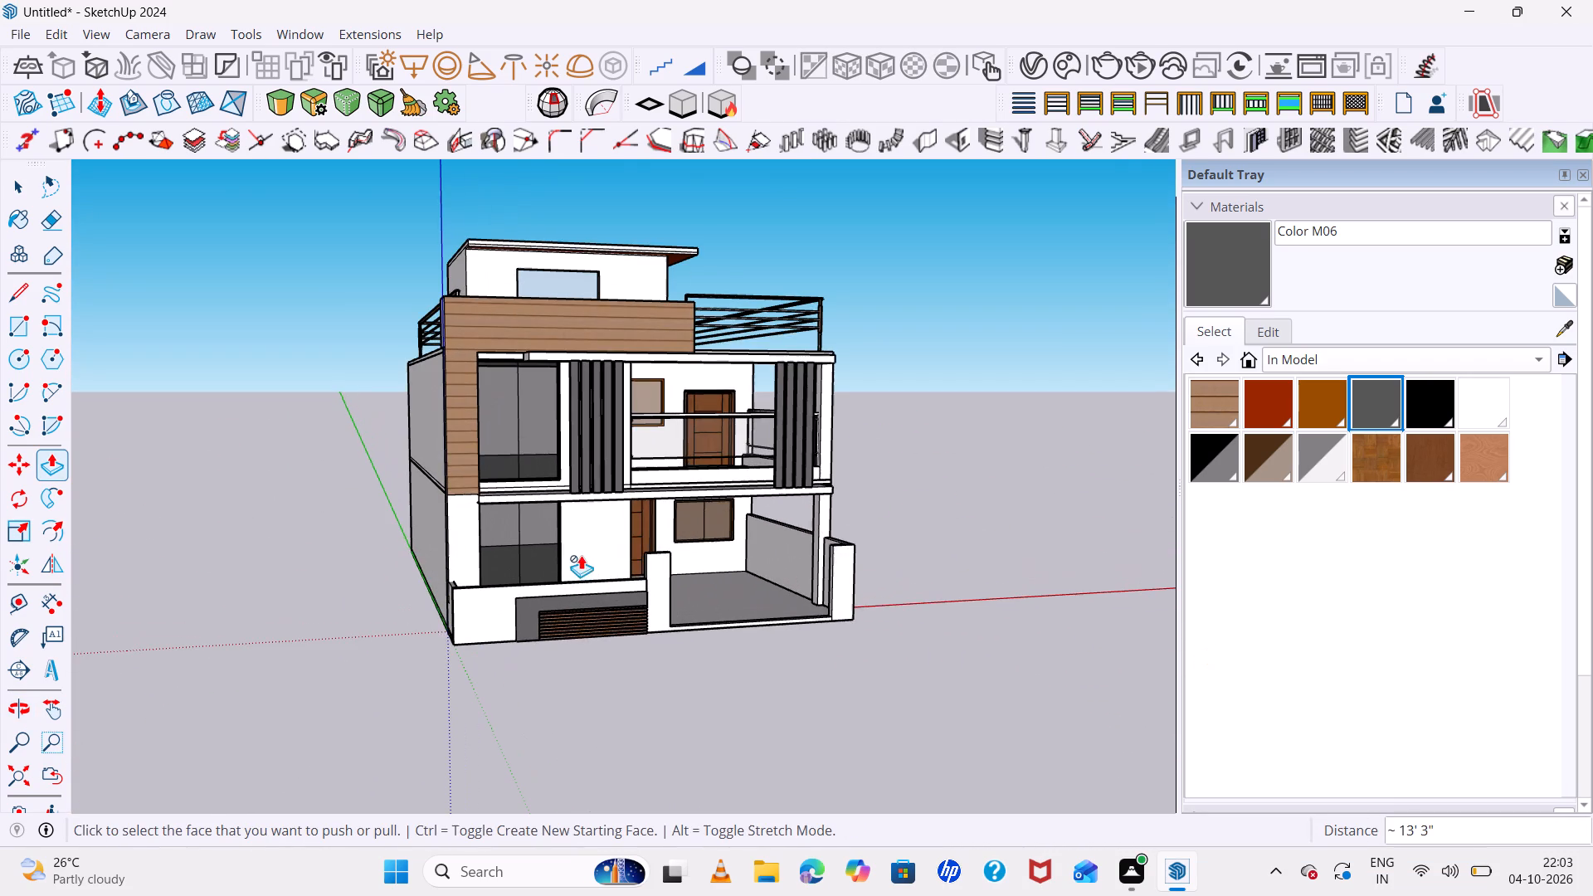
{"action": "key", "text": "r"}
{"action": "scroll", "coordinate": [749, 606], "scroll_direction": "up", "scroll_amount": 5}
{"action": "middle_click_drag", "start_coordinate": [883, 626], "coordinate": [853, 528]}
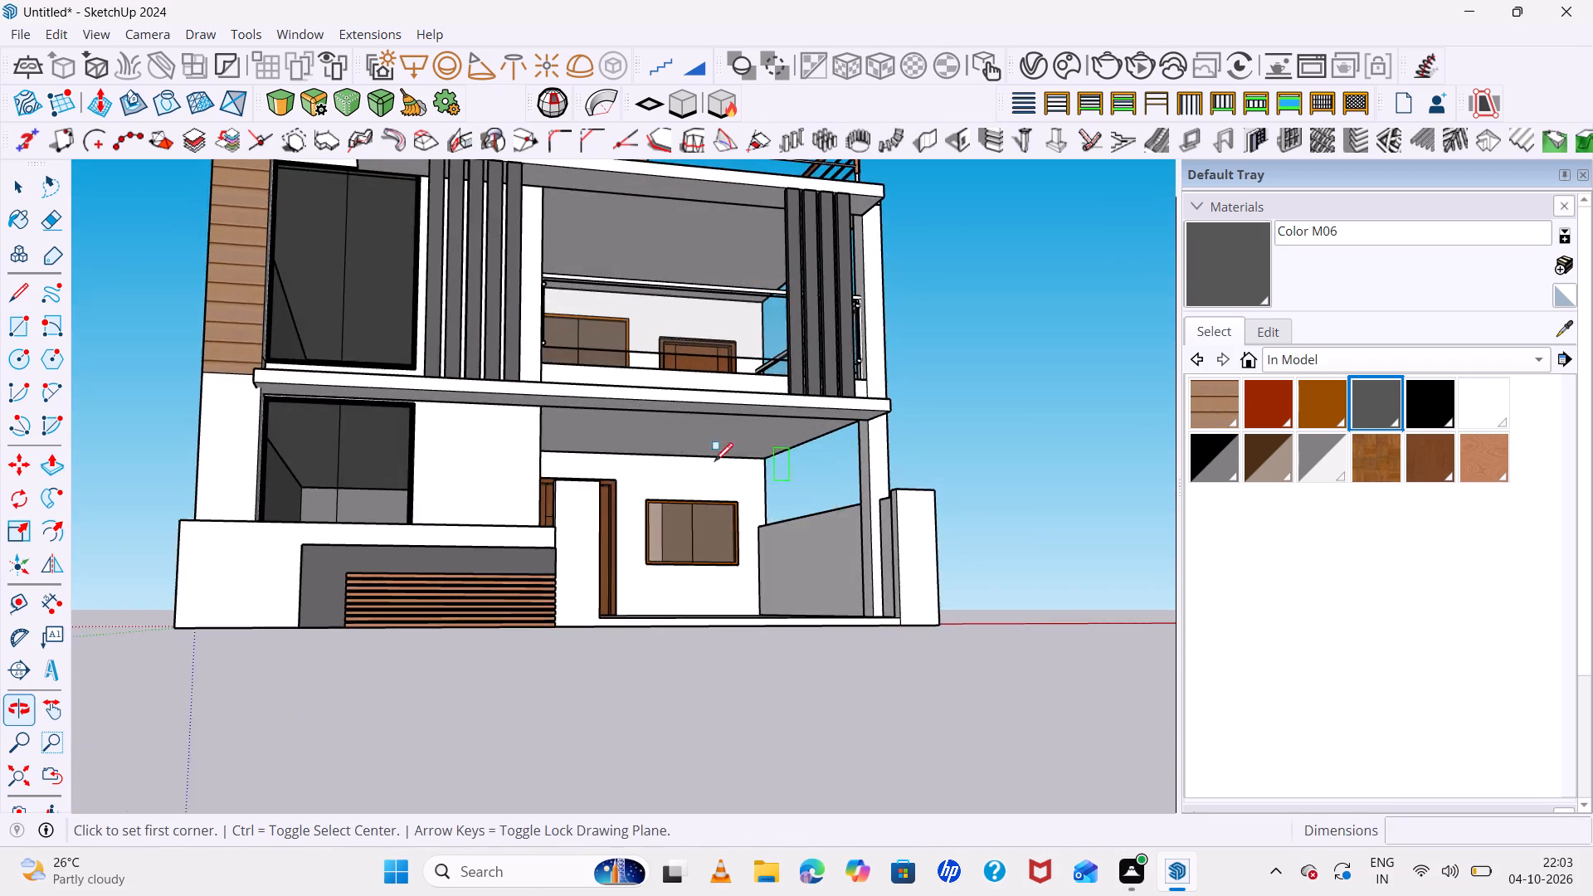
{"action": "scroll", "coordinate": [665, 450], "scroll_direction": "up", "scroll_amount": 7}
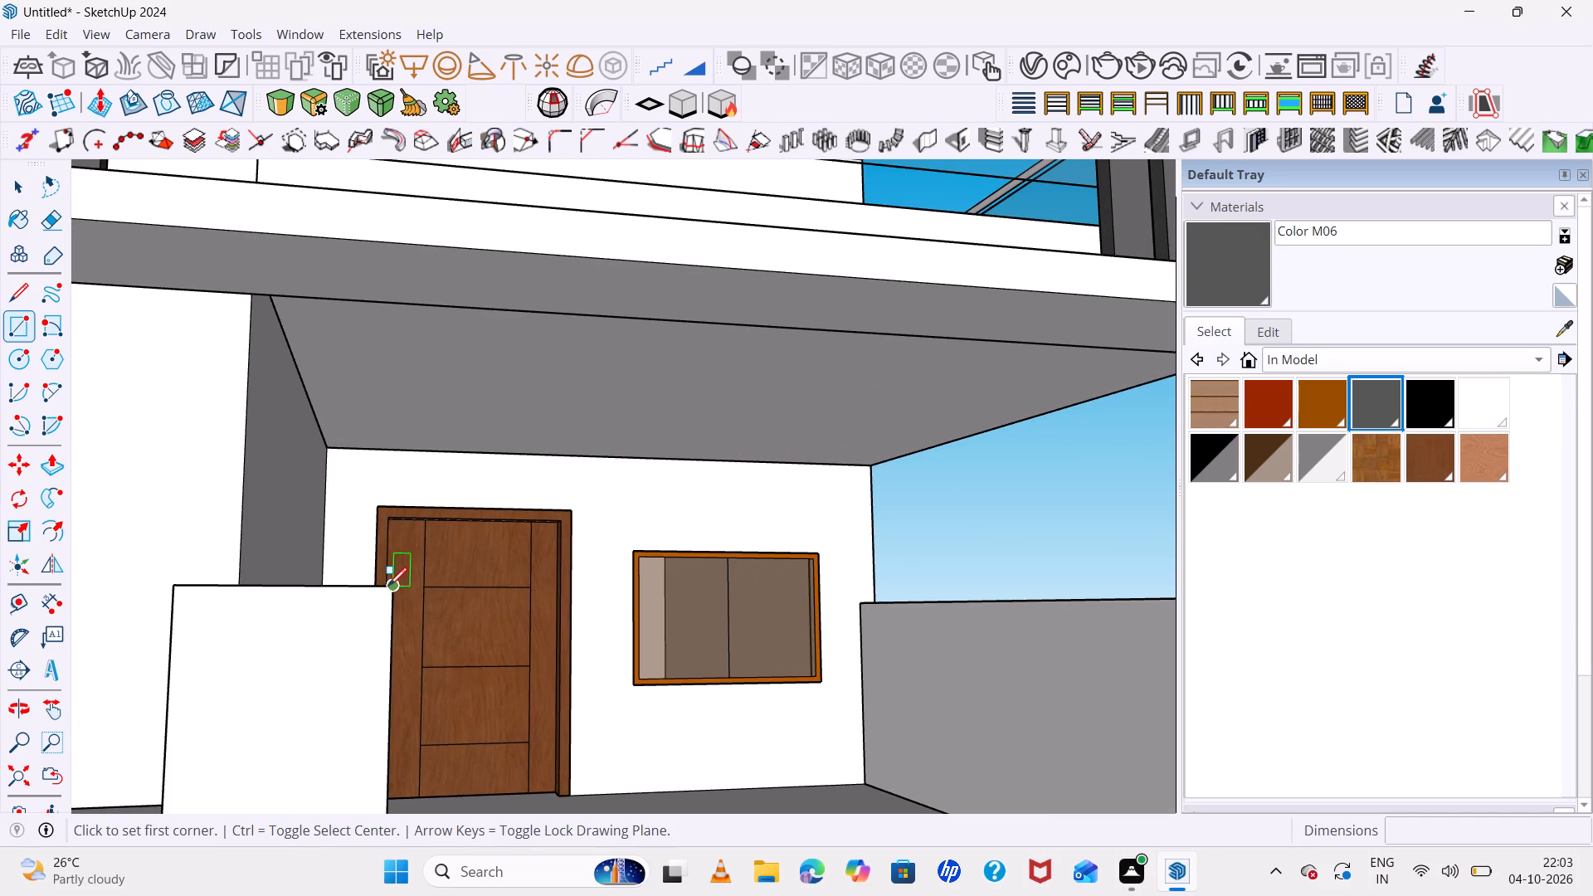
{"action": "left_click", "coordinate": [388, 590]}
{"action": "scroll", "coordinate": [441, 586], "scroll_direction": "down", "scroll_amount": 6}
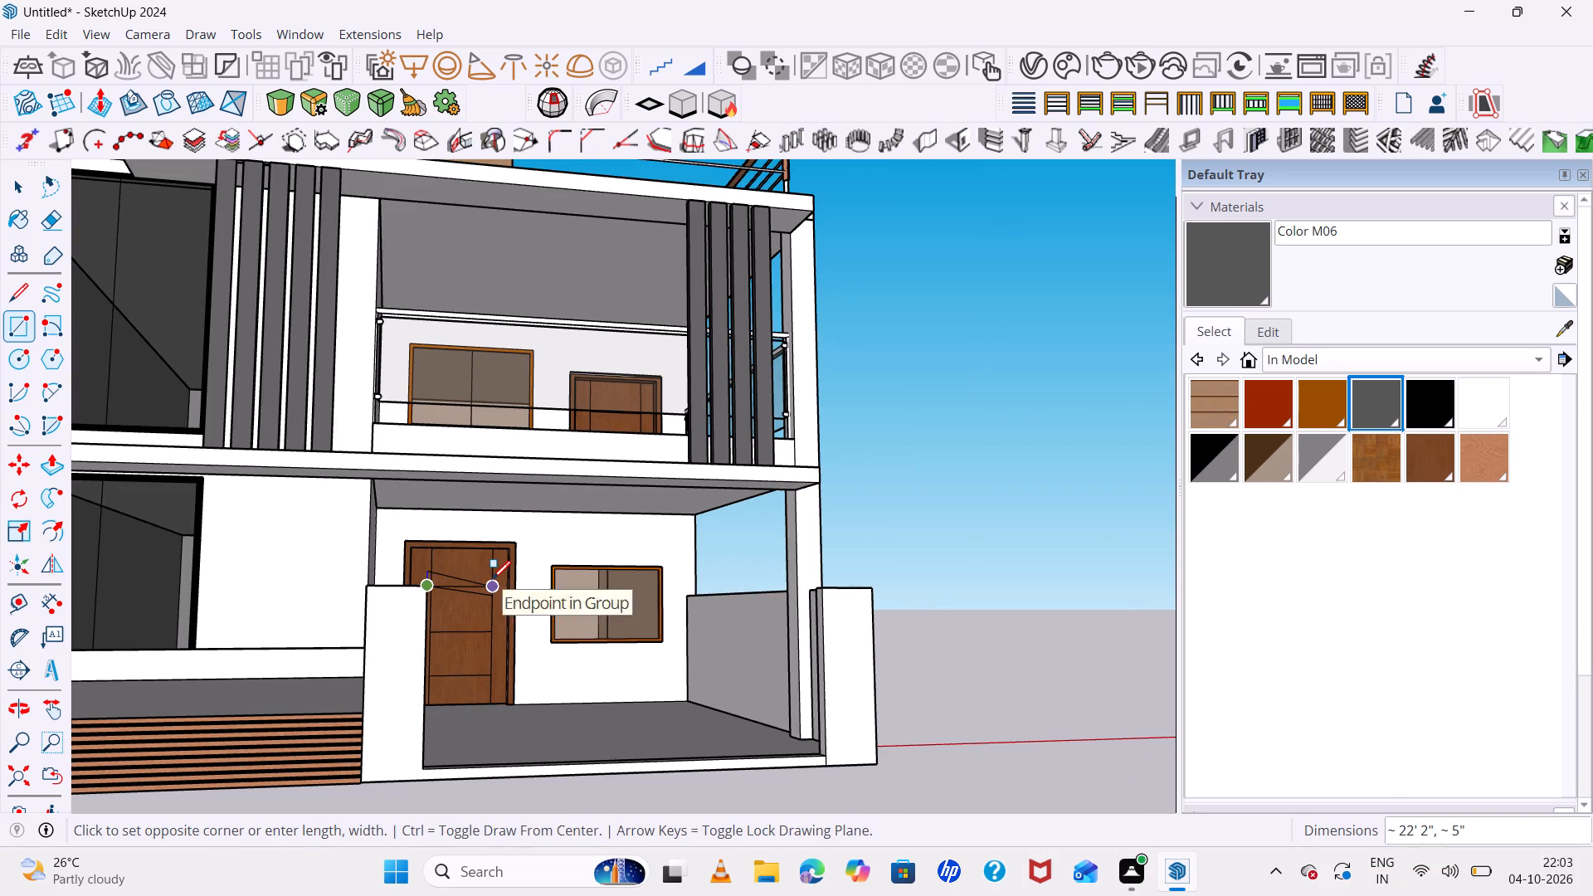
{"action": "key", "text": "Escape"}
Draw a rectangle about 5' 7" by 13' 3" across the gate opening, from one pillar's top inner corner to the opposite end of the sill.
{"action": "middle_click_drag", "start_coordinate": [609, 699], "coordinate": [527, 757]}
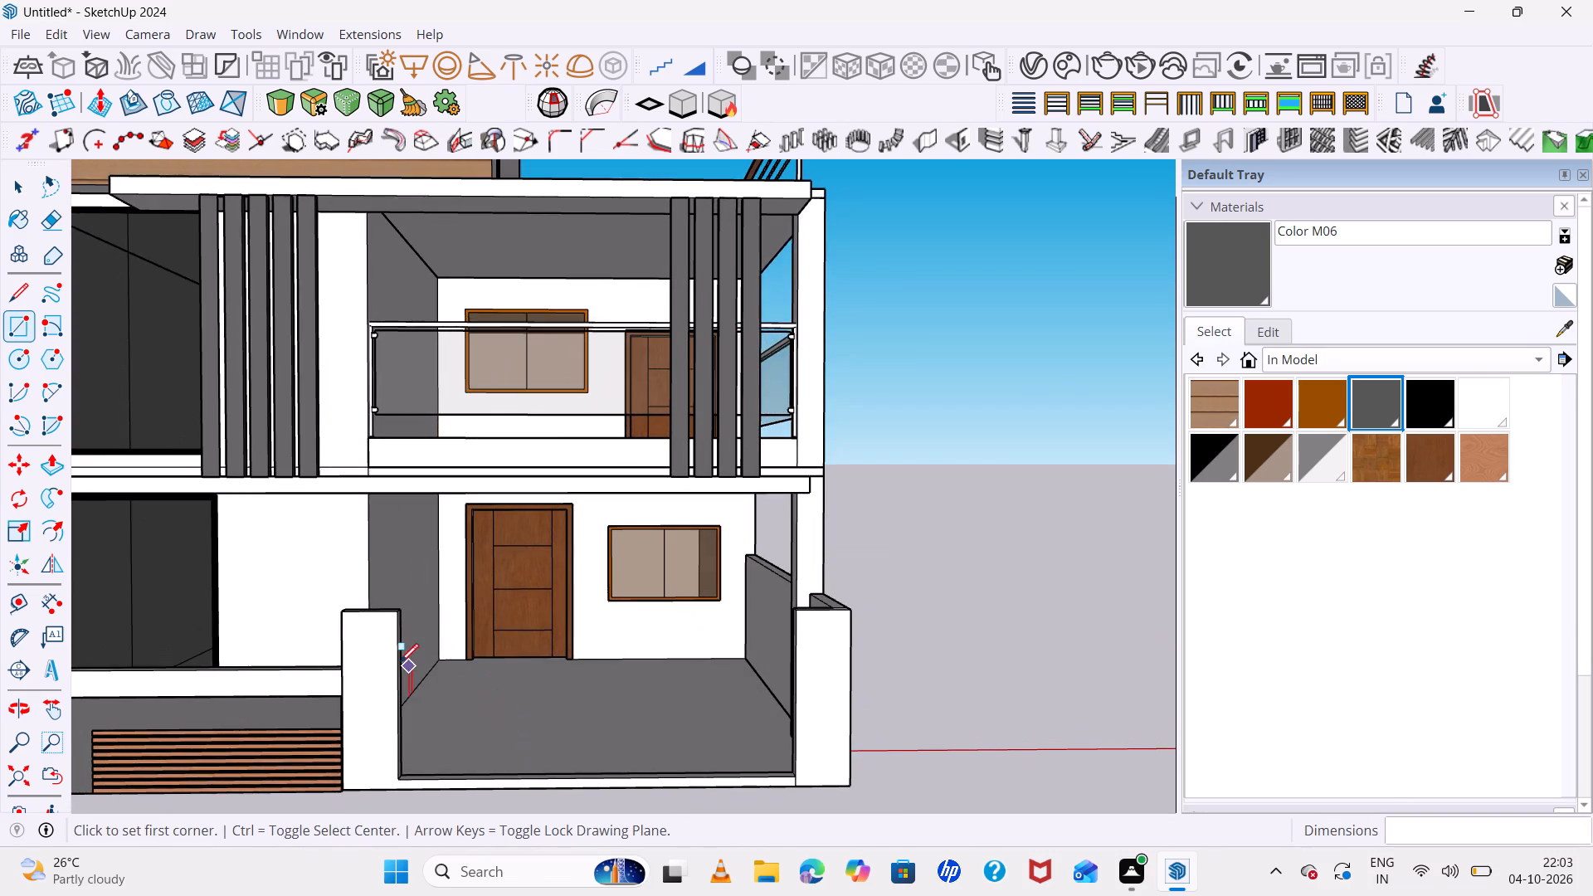
{"action": "scroll", "coordinate": [397, 661], "scroll_direction": "up", "scroll_amount": 6}
{"action": "scroll", "coordinate": [392, 577], "scroll_direction": "up", "scroll_amount": 4}
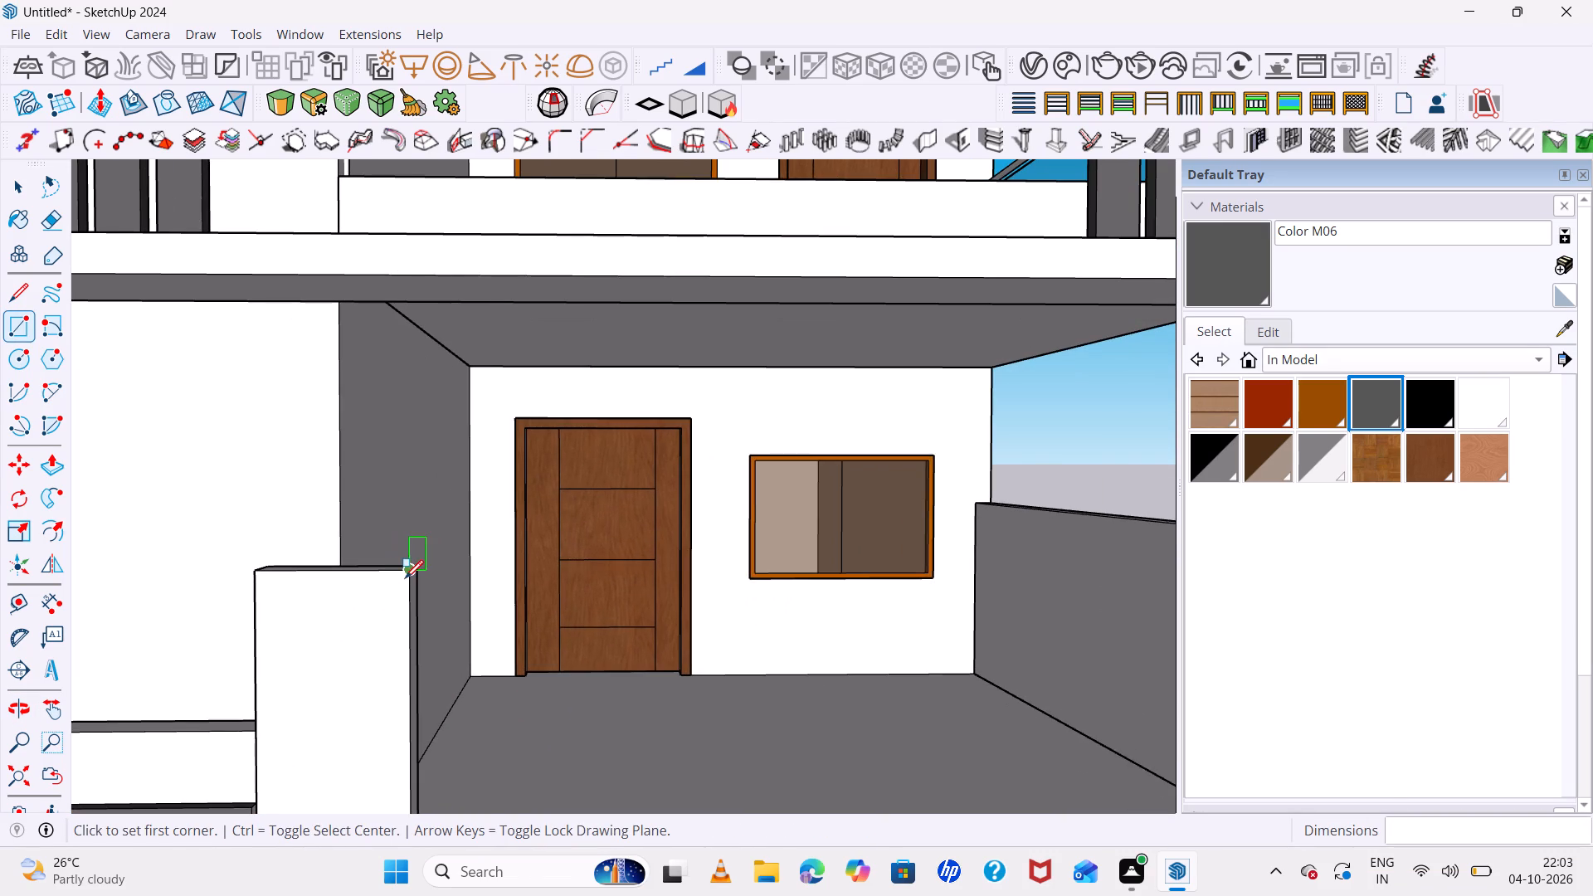
{"action": "left_click", "coordinate": [408, 574]}
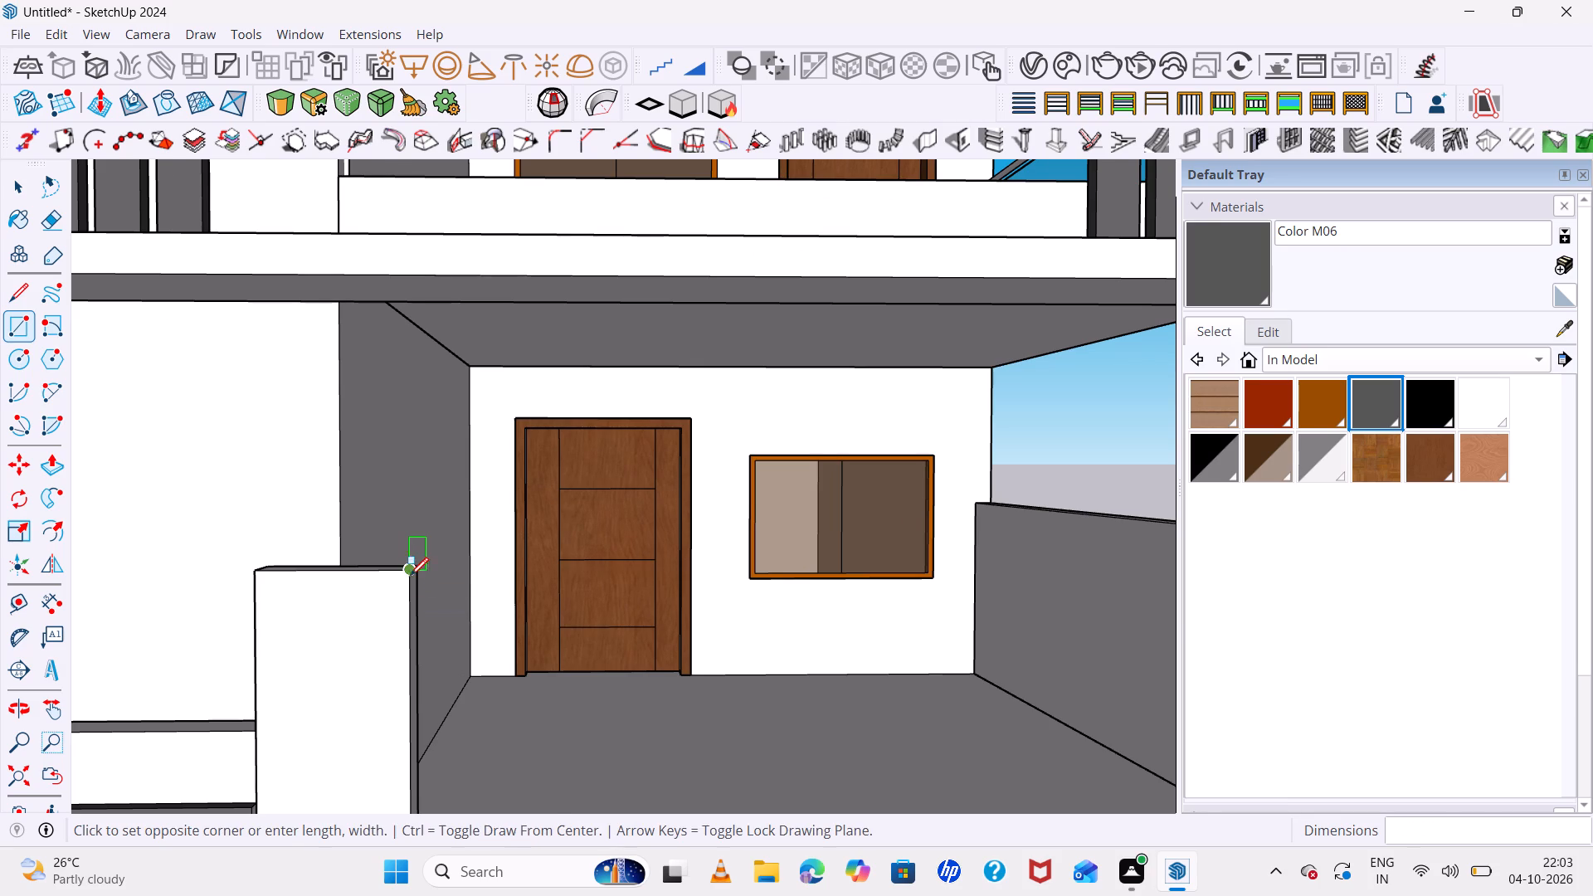
{"action": "scroll", "coordinate": [581, 641], "scroll_direction": "down", "scroll_amount": 12}
{"action": "scroll", "coordinate": [719, 679], "scroll_direction": "up", "scroll_amount": 5}
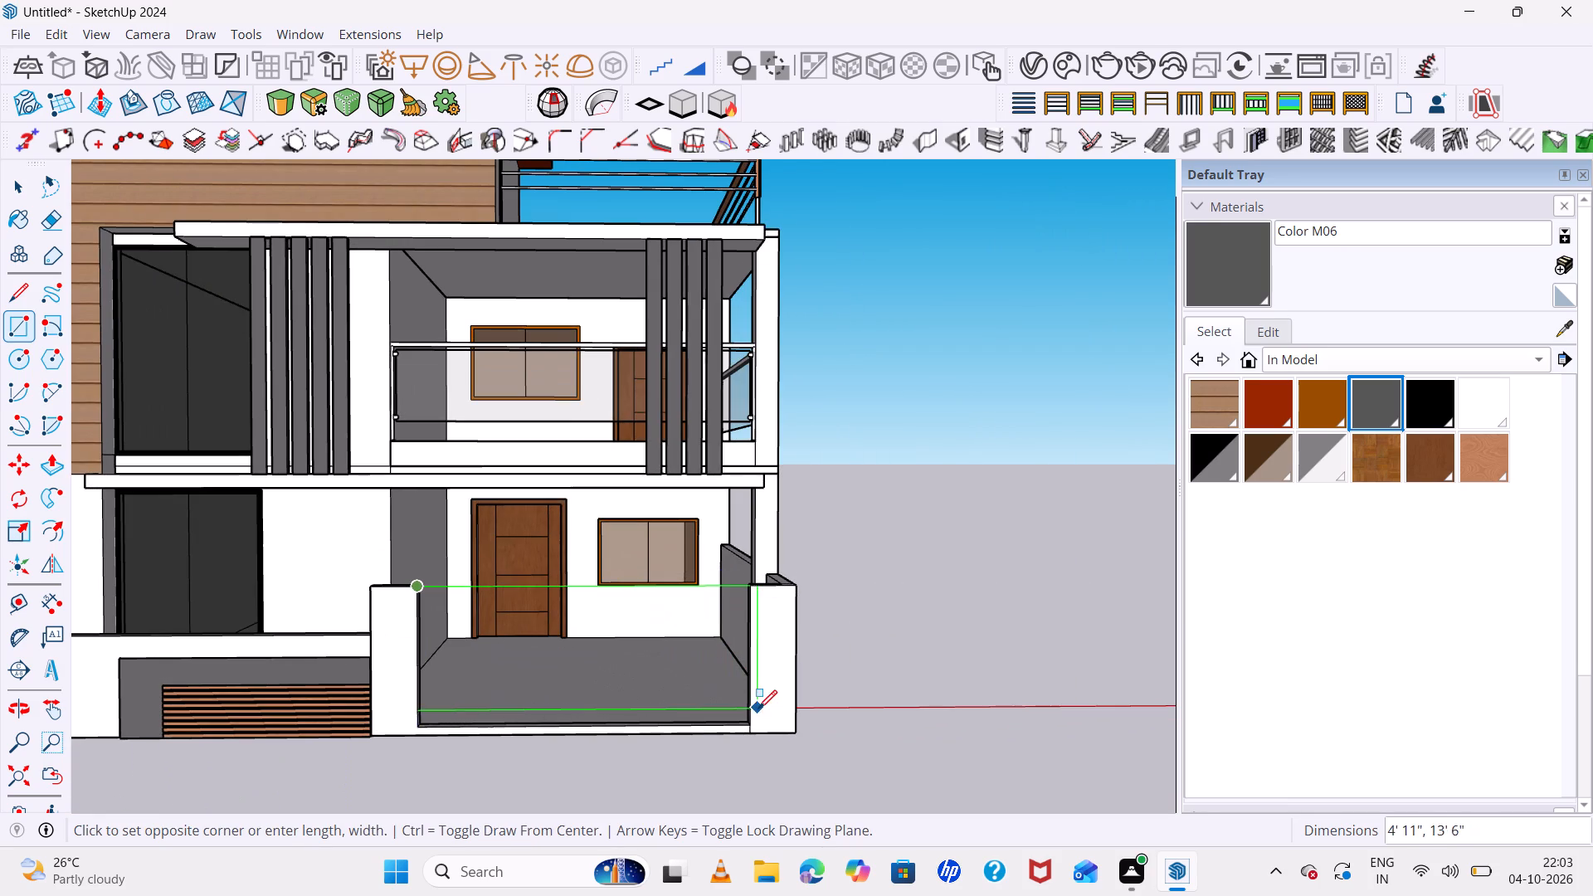
{"action": "scroll", "coordinate": [751, 718], "scroll_direction": "up", "scroll_amount": 4}
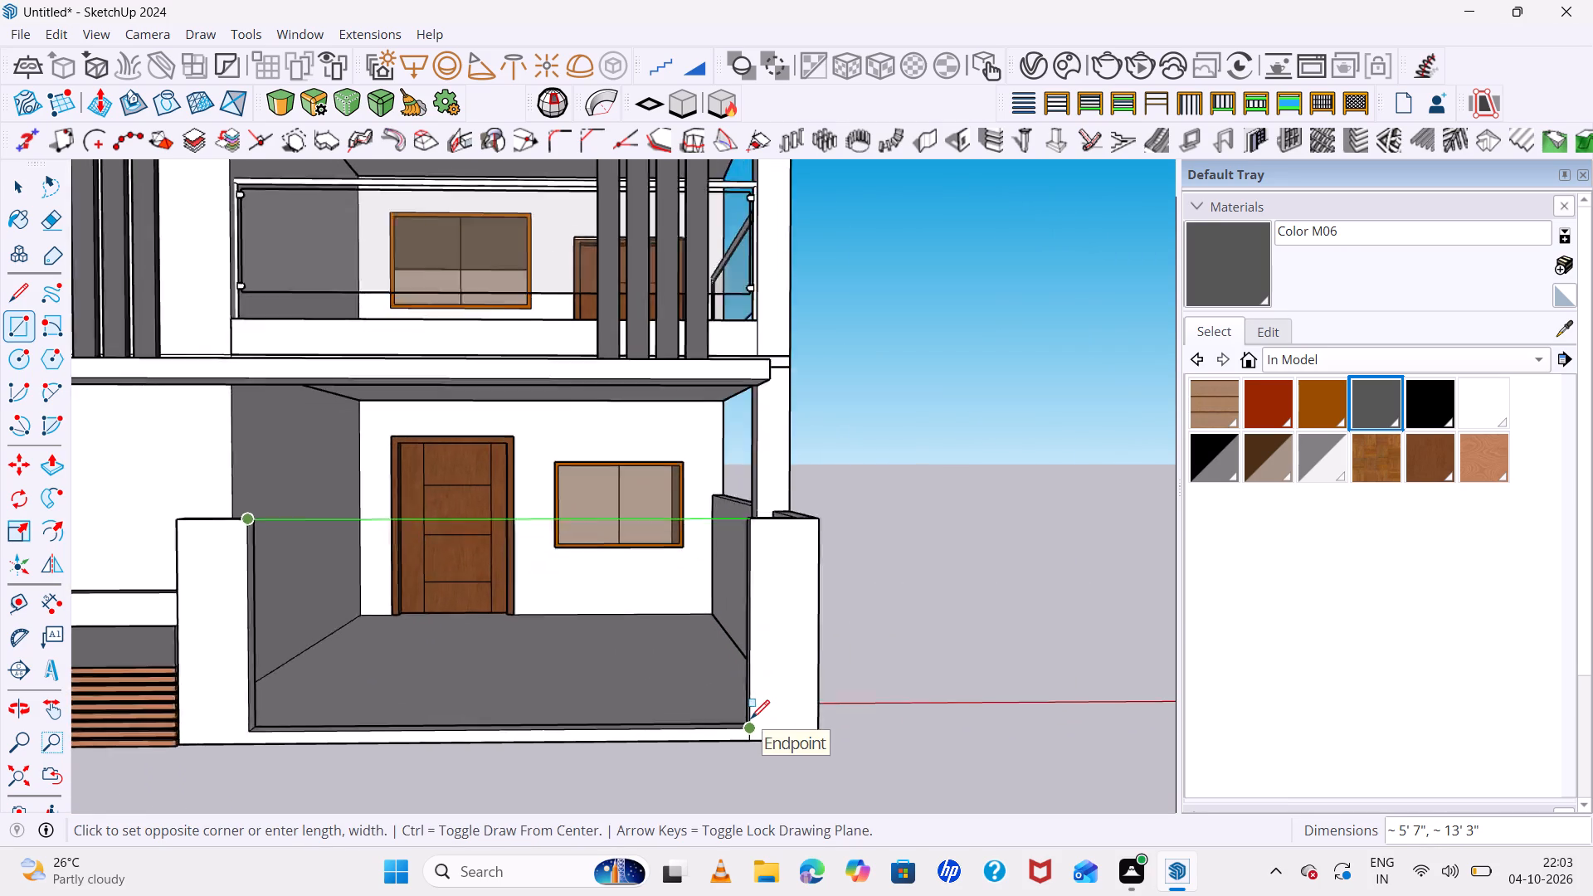
{"action": "scroll", "coordinate": [751, 718], "scroll_direction": "up", "scroll_amount": 2}
{"action": "left_click", "coordinate": [748, 731]}
Select the gate rectangle's face with its edges and copy it about 16' 10" along the red axis, clear of the house.
{"action": "middle_click_drag", "start_coordinate": [973, 663], "coordinate": [805, 792]}
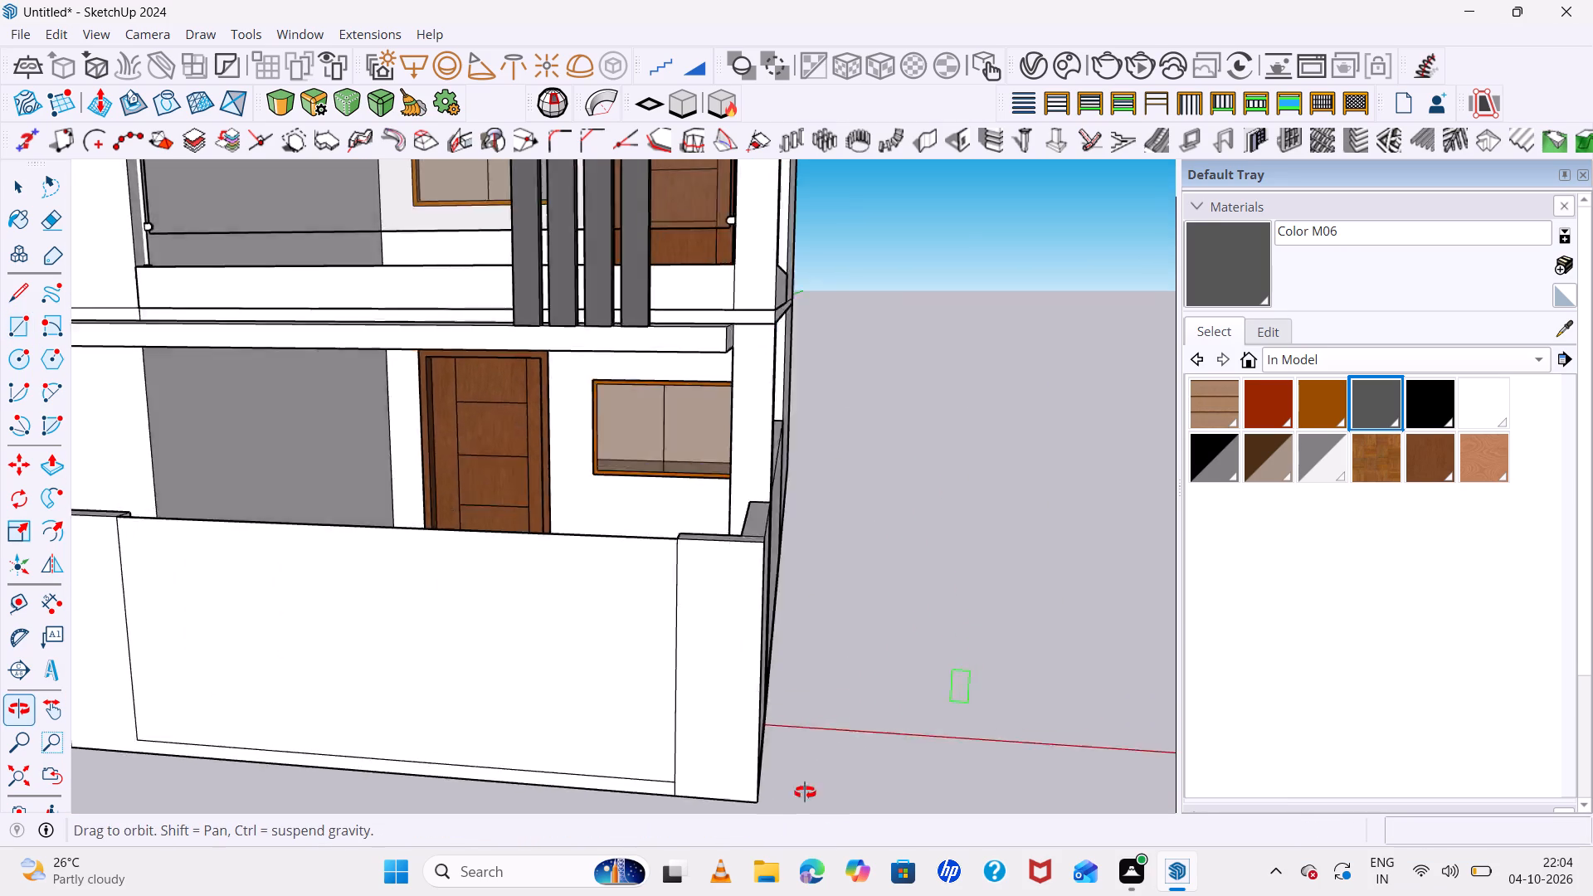
{"action": "middle_click_drag", "start_coordinate": [805, 792], "coordinate": [607, 895]}
{"action": "scroll", "coordinate": [405, 635], "scroll_direction": "up", "scroll_amount": 5}
{"action": "key", "text": "space"}
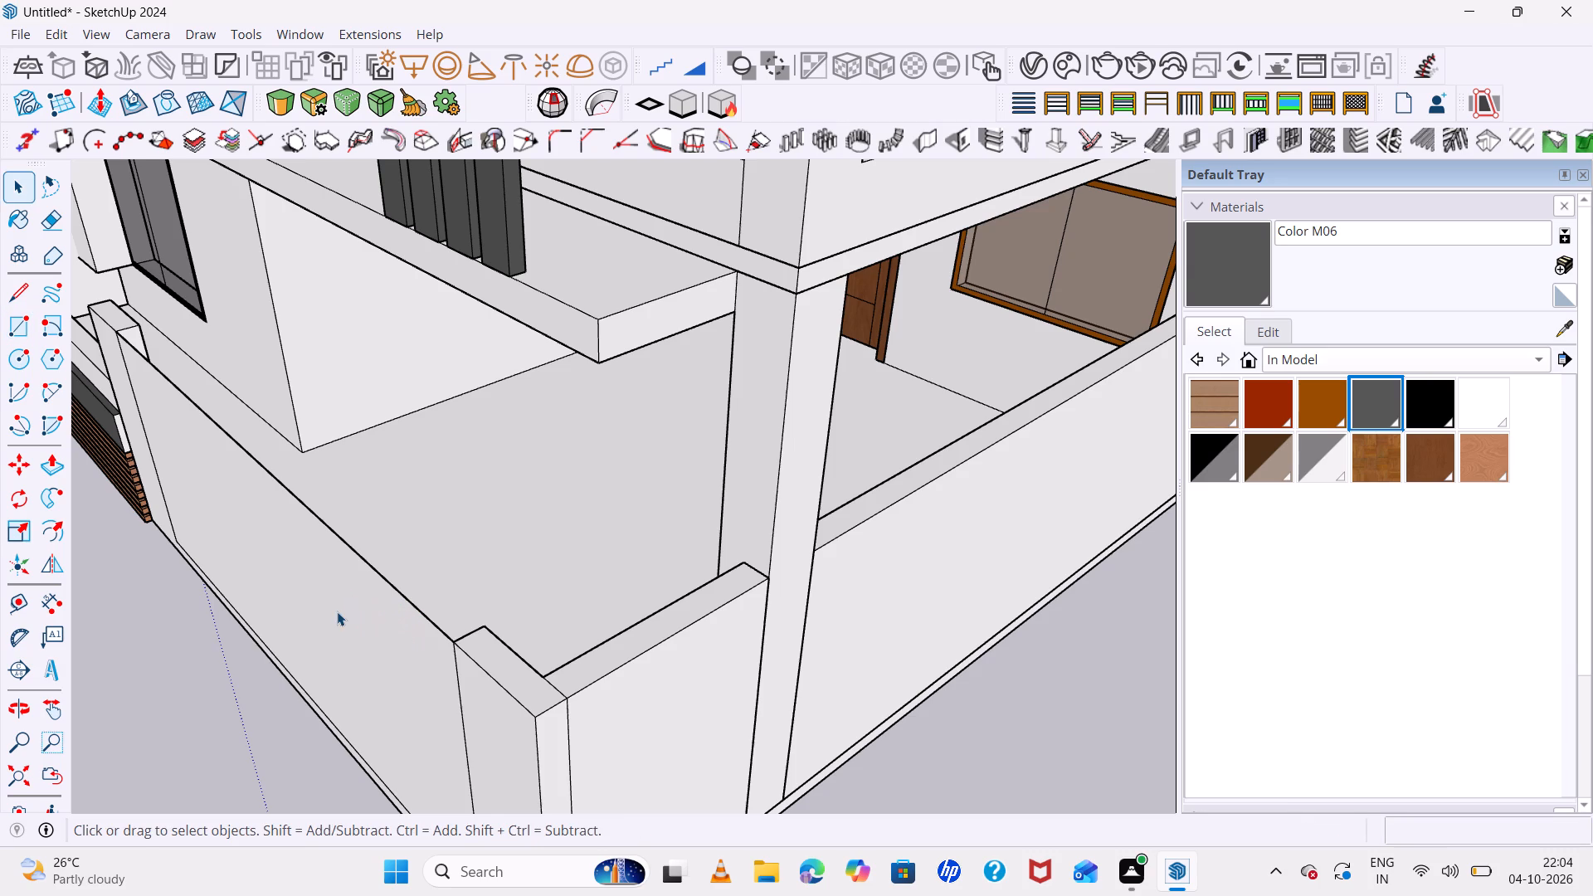
{"action": "left_click", "coordinate": [337, 611]}
{"action": "double_click", "coordinate": [336, 611]}
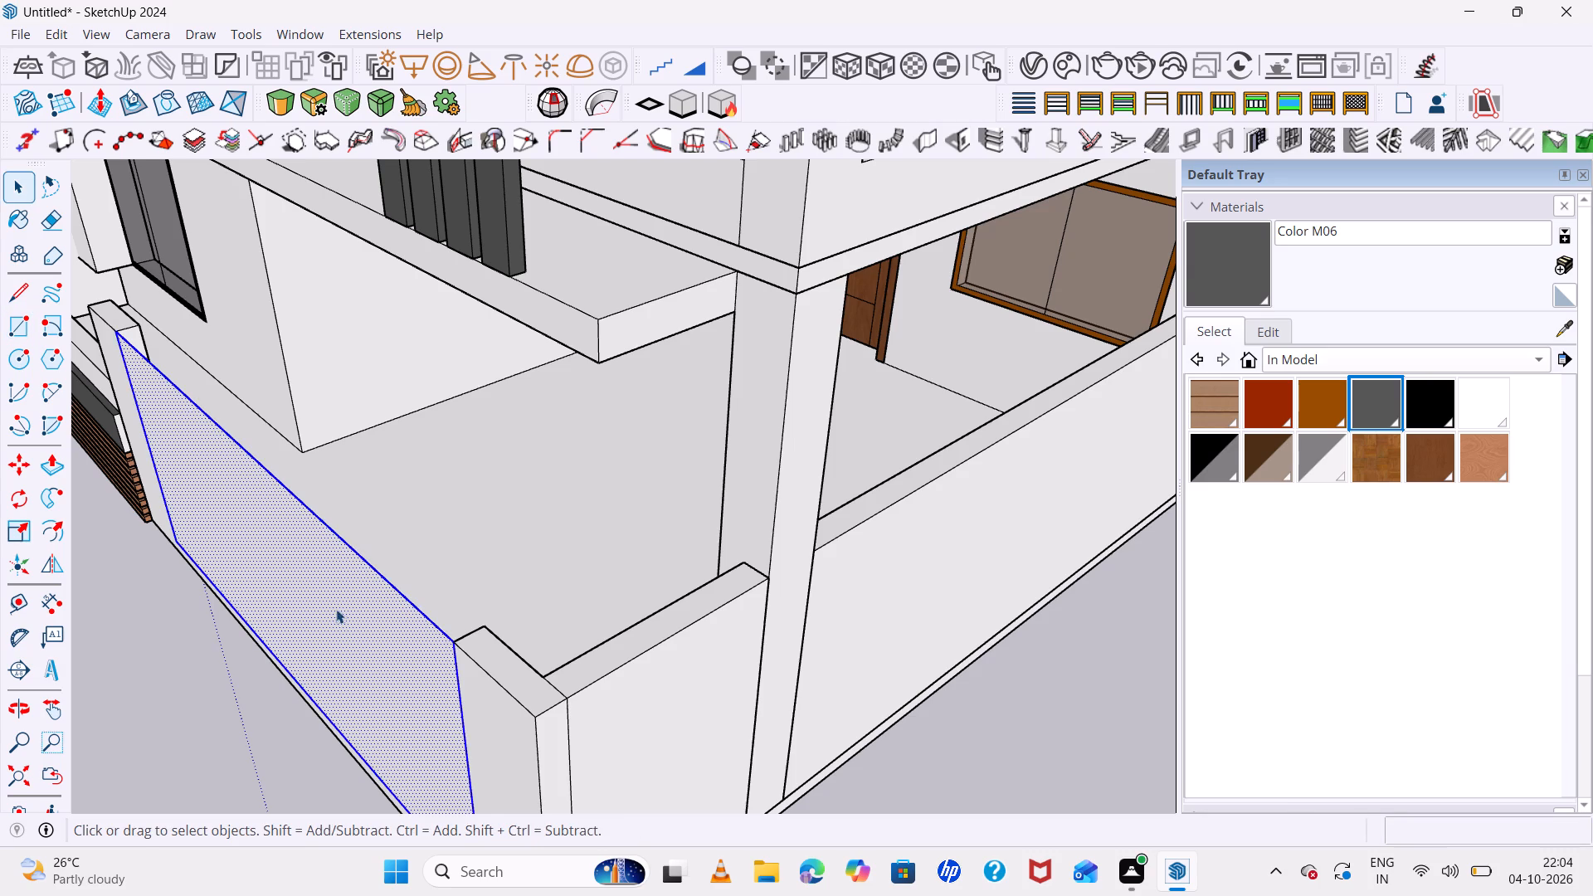
{"action": "scroll", "coordinate": [343, 603], "scroll_direction": "down", "scroll_amount": 14}
{"action": "key", "text": "m"}
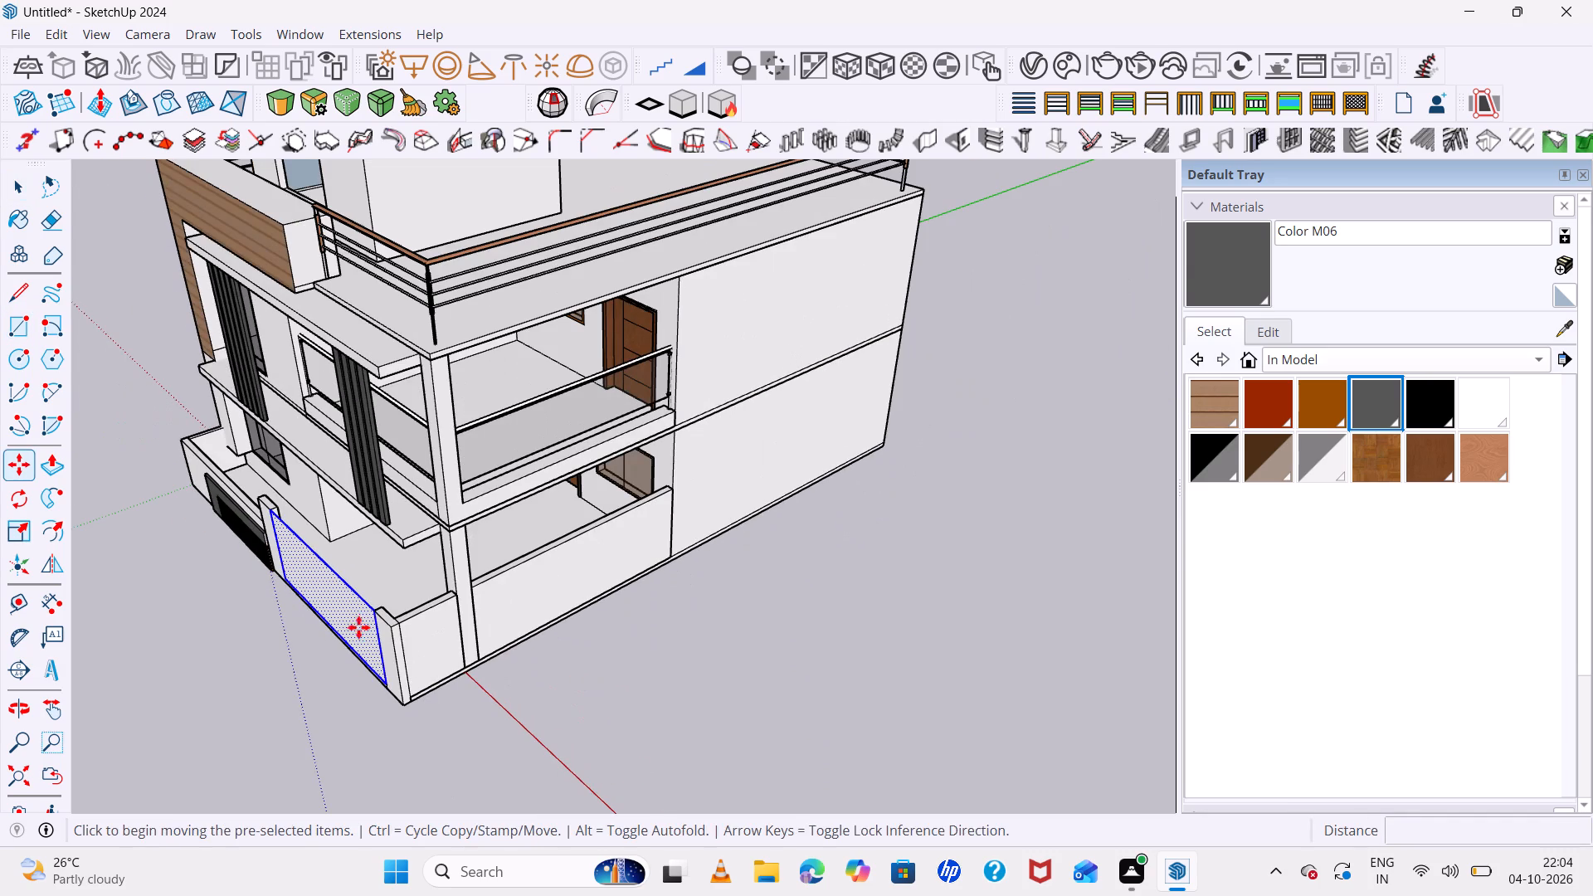
{"action": "left_click", "coordinate": [387, 683]}
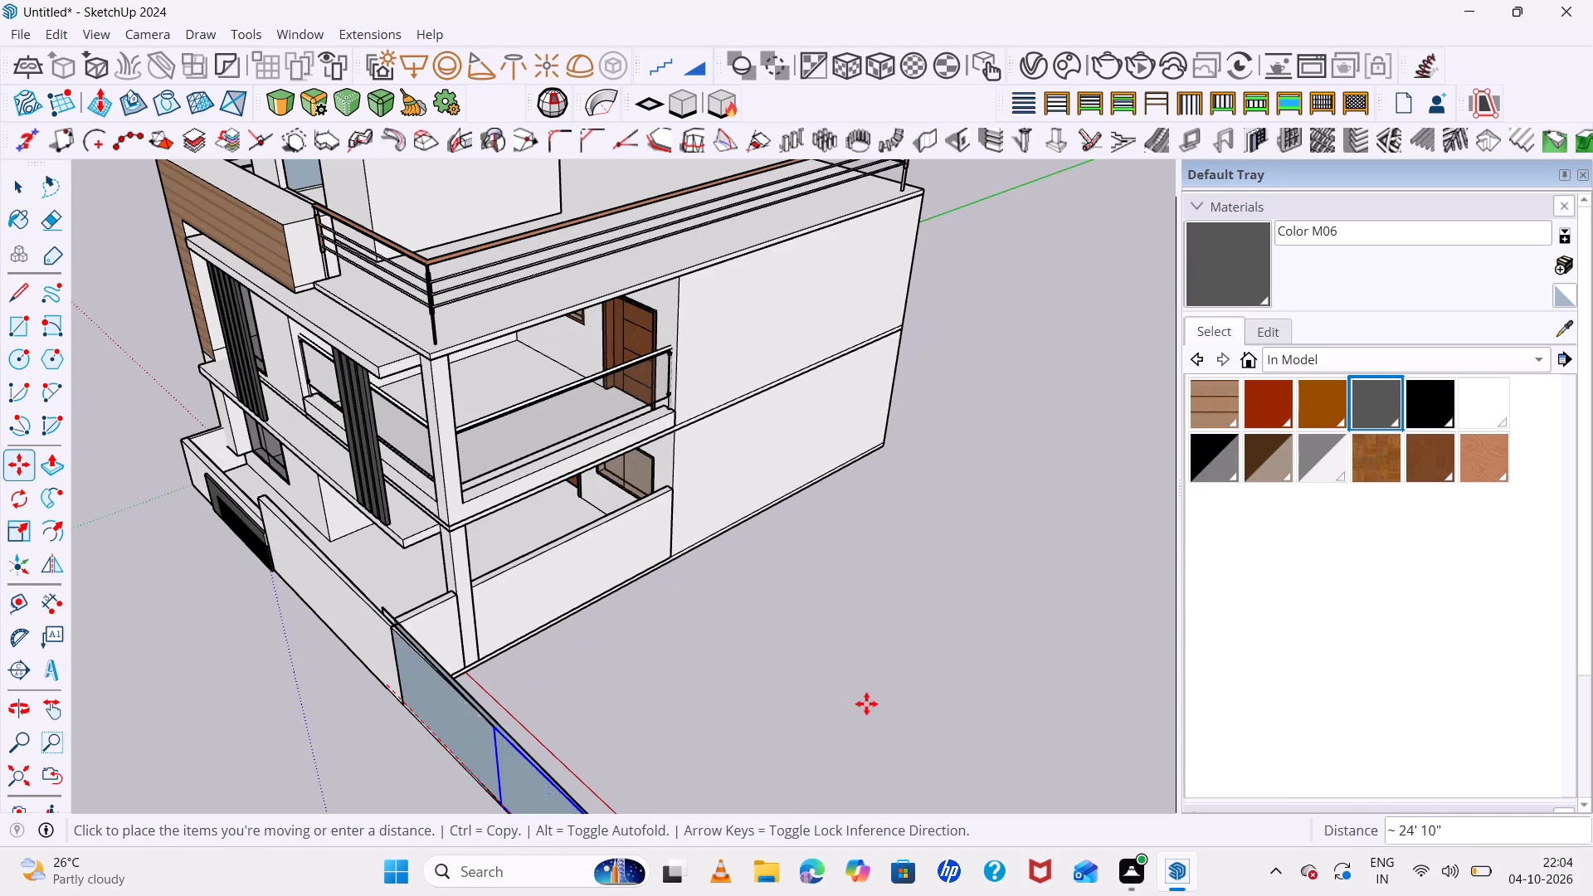
{"action": "scroll", "coordinate": [816, 679], "scroll_direction": "down", "scroll_amount": 8}
{"action": "key", "text": "Right"}
{"action": "left_click", "coordinate": [788, 704]}
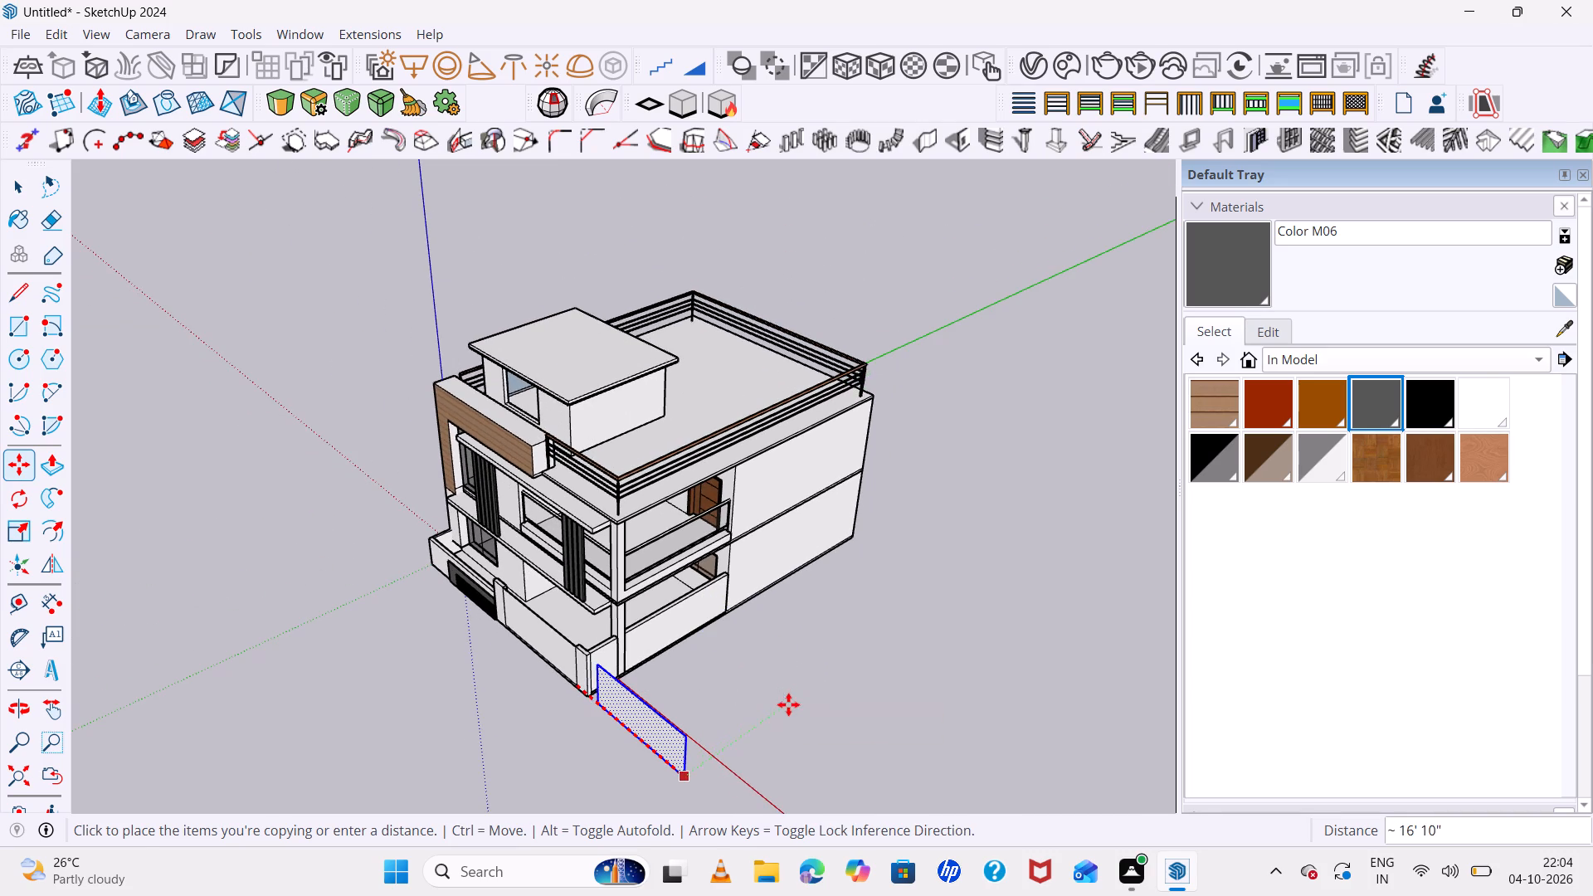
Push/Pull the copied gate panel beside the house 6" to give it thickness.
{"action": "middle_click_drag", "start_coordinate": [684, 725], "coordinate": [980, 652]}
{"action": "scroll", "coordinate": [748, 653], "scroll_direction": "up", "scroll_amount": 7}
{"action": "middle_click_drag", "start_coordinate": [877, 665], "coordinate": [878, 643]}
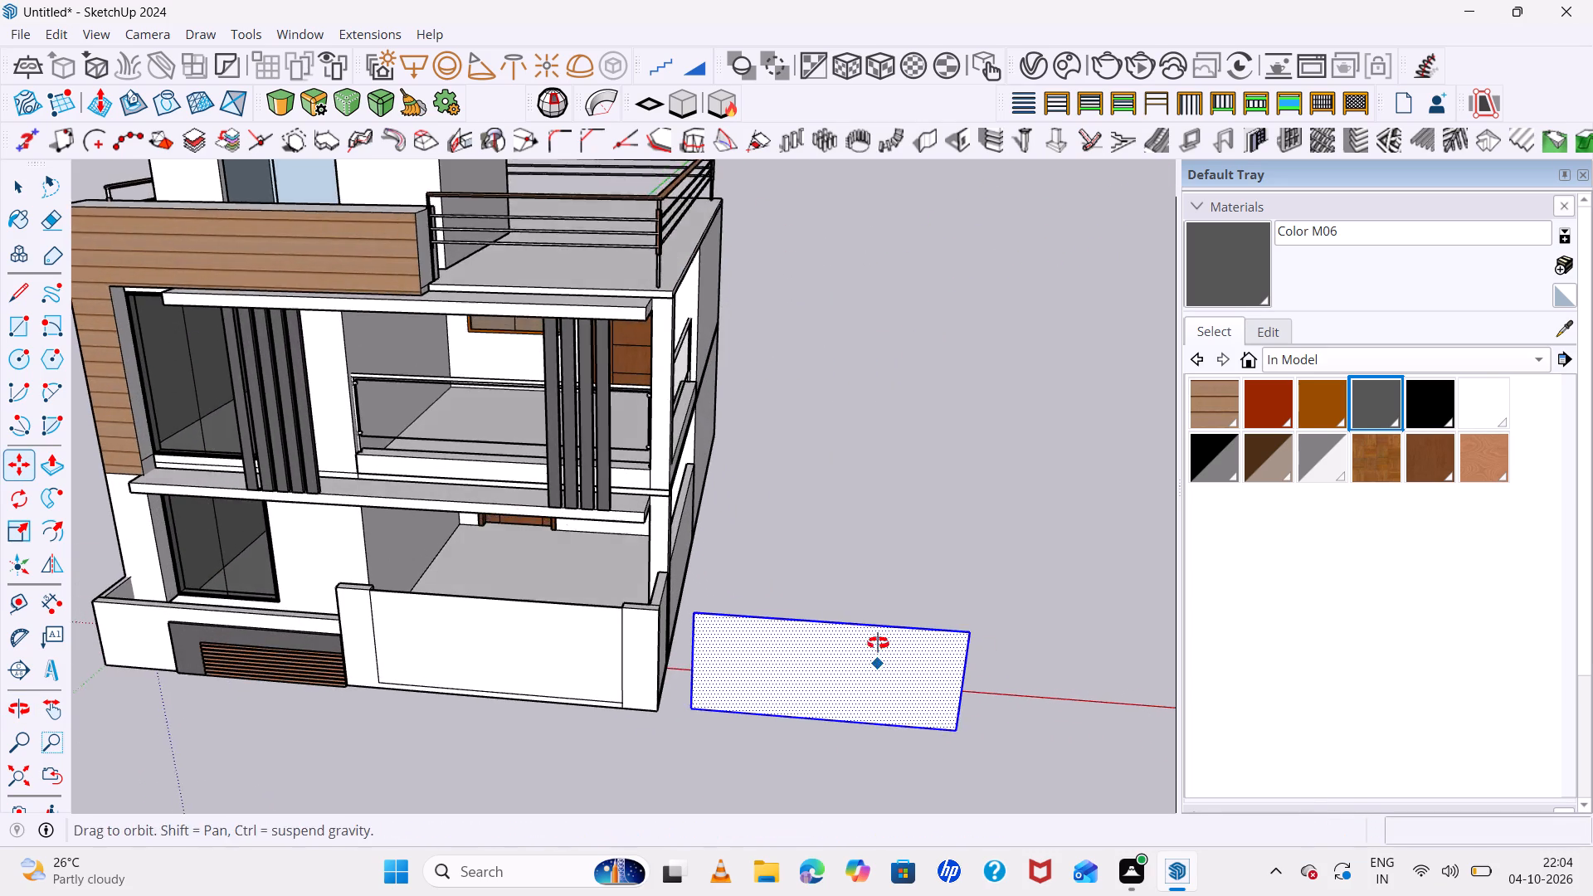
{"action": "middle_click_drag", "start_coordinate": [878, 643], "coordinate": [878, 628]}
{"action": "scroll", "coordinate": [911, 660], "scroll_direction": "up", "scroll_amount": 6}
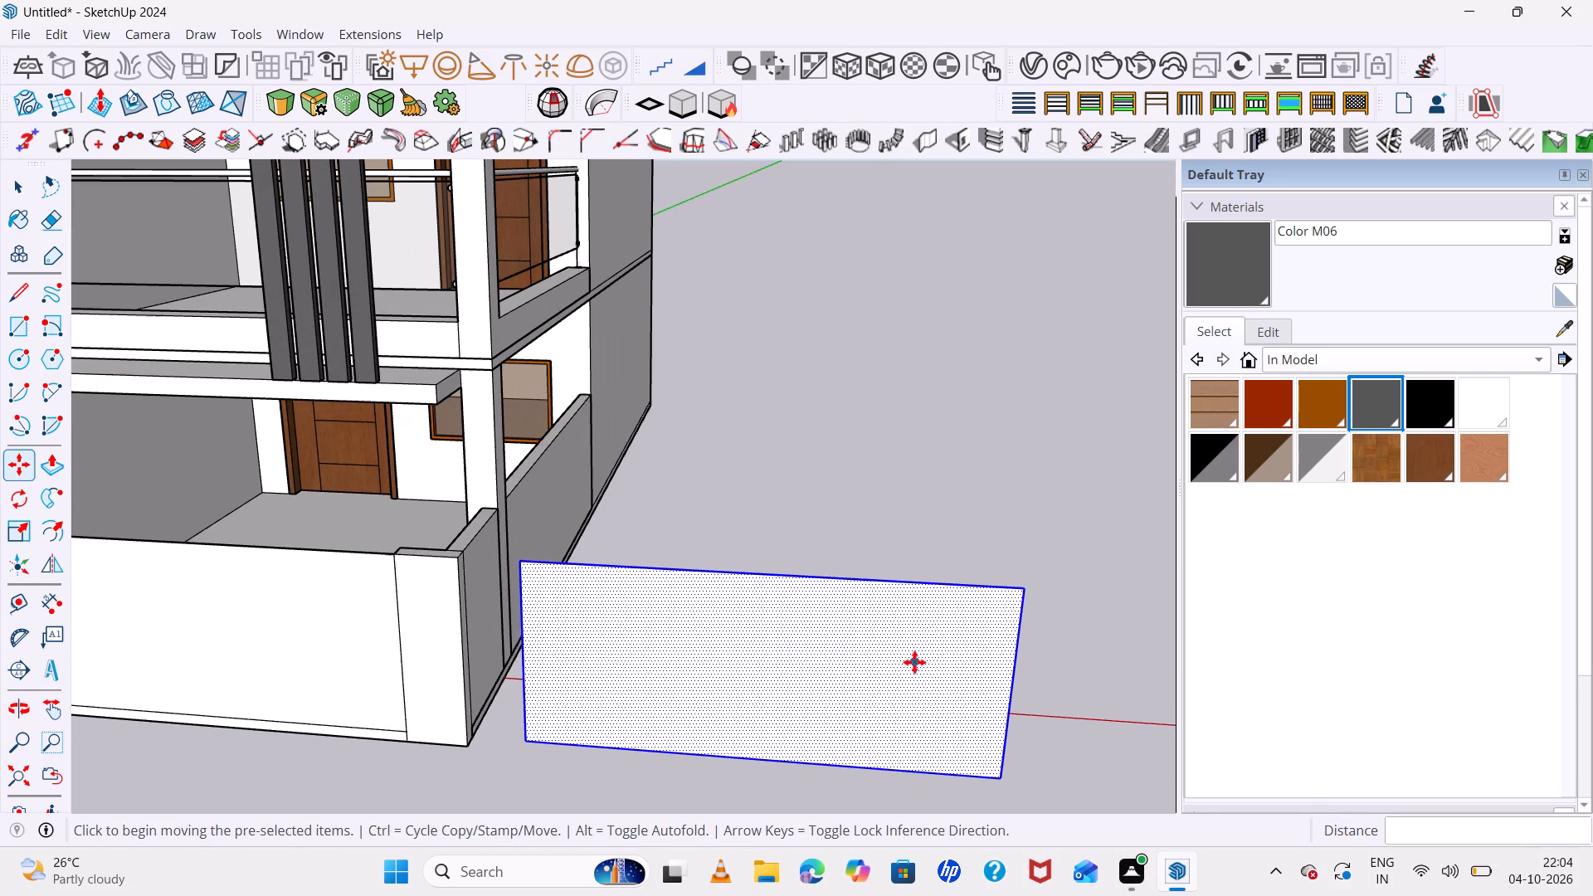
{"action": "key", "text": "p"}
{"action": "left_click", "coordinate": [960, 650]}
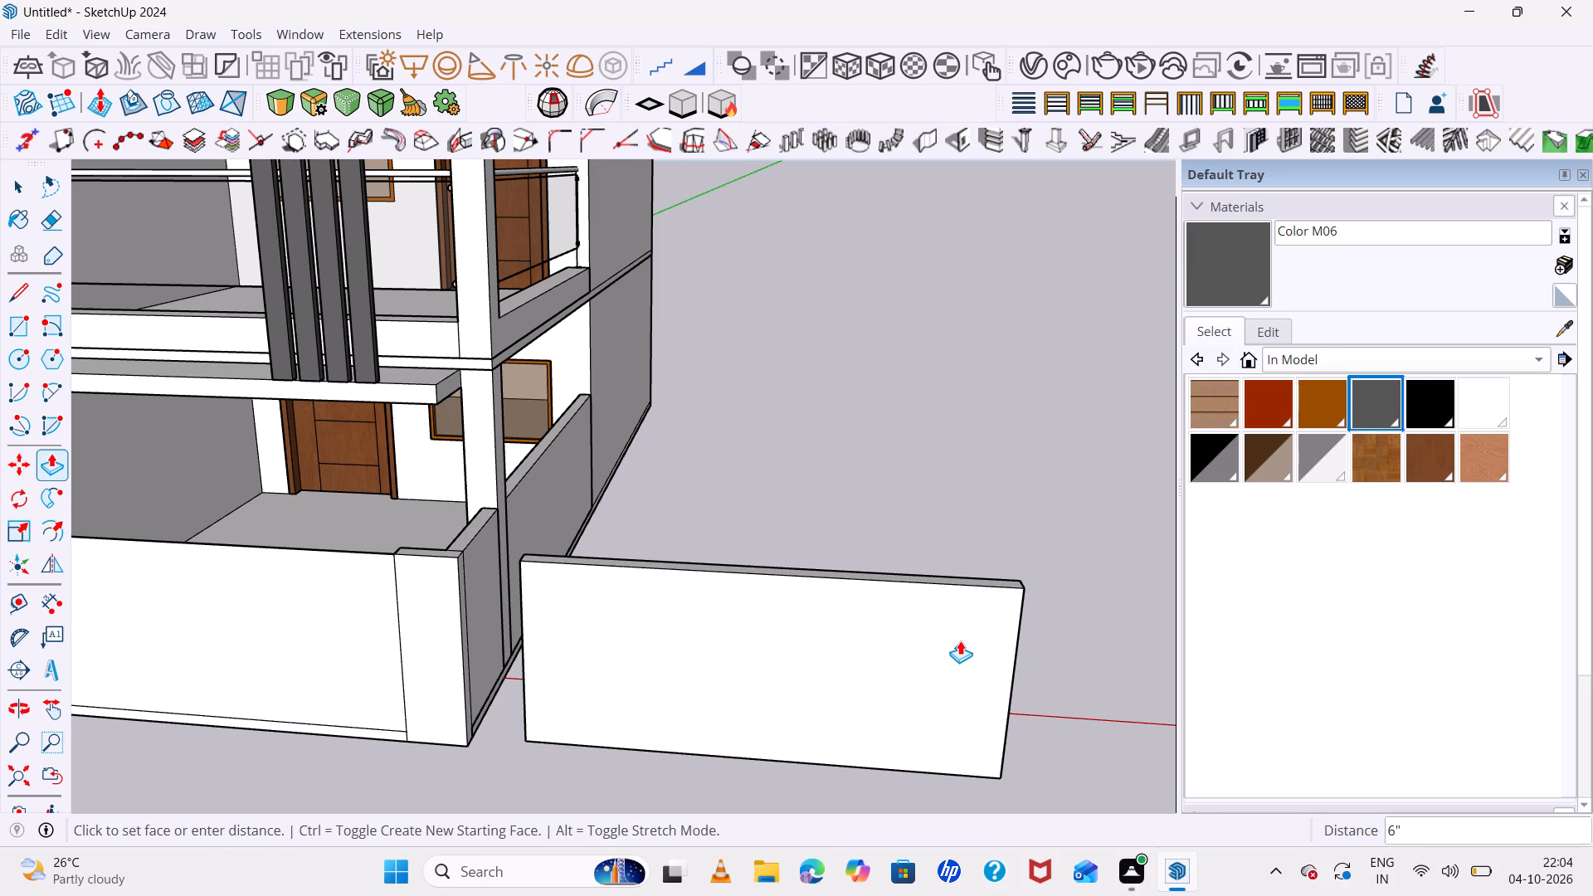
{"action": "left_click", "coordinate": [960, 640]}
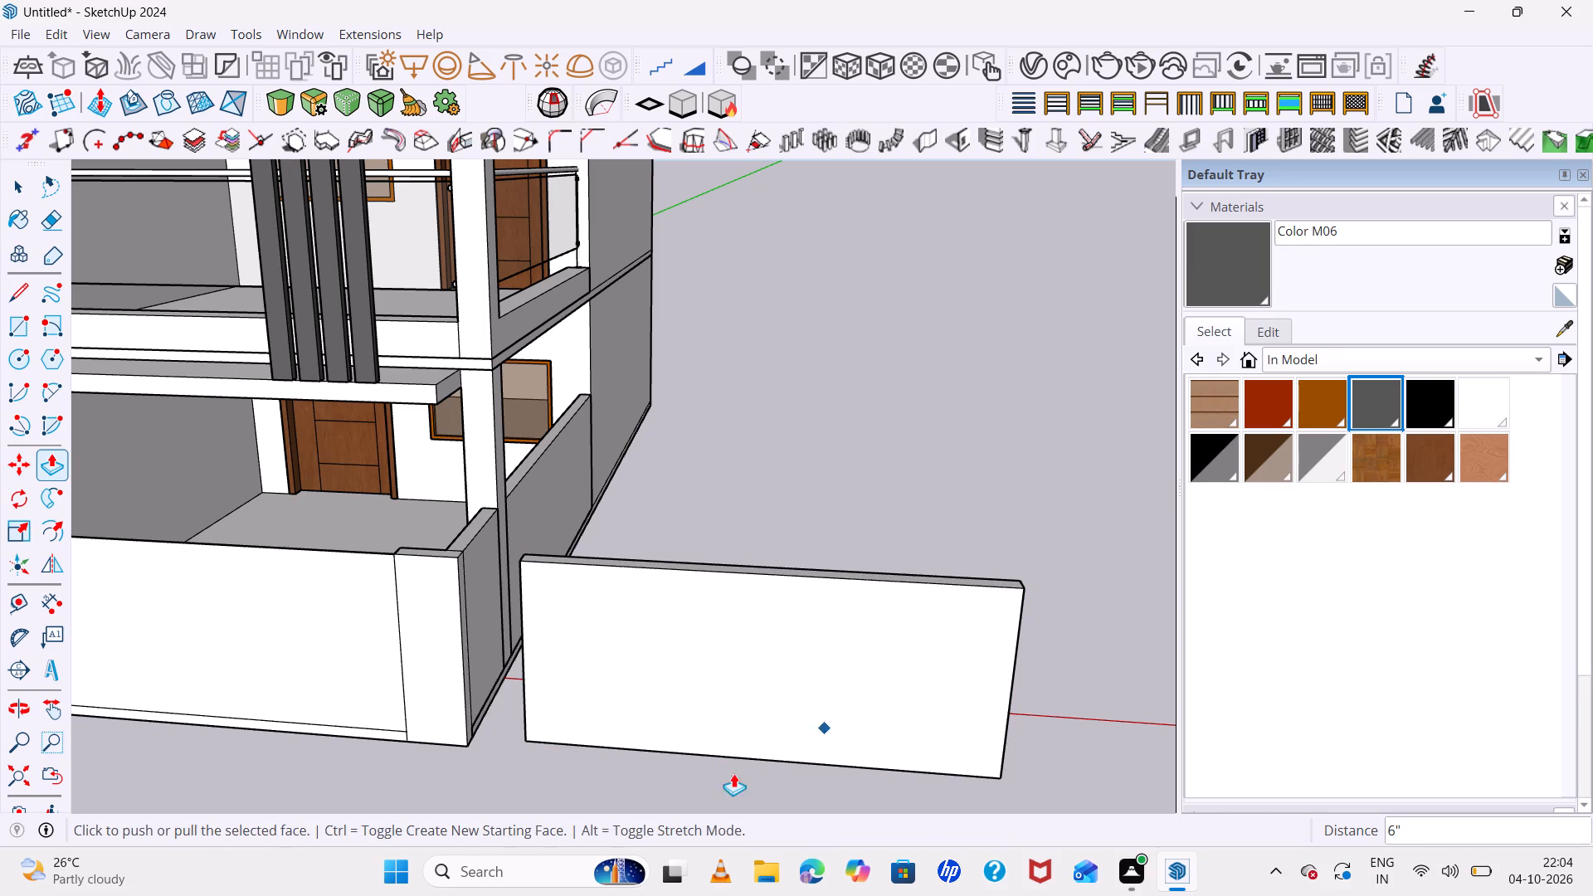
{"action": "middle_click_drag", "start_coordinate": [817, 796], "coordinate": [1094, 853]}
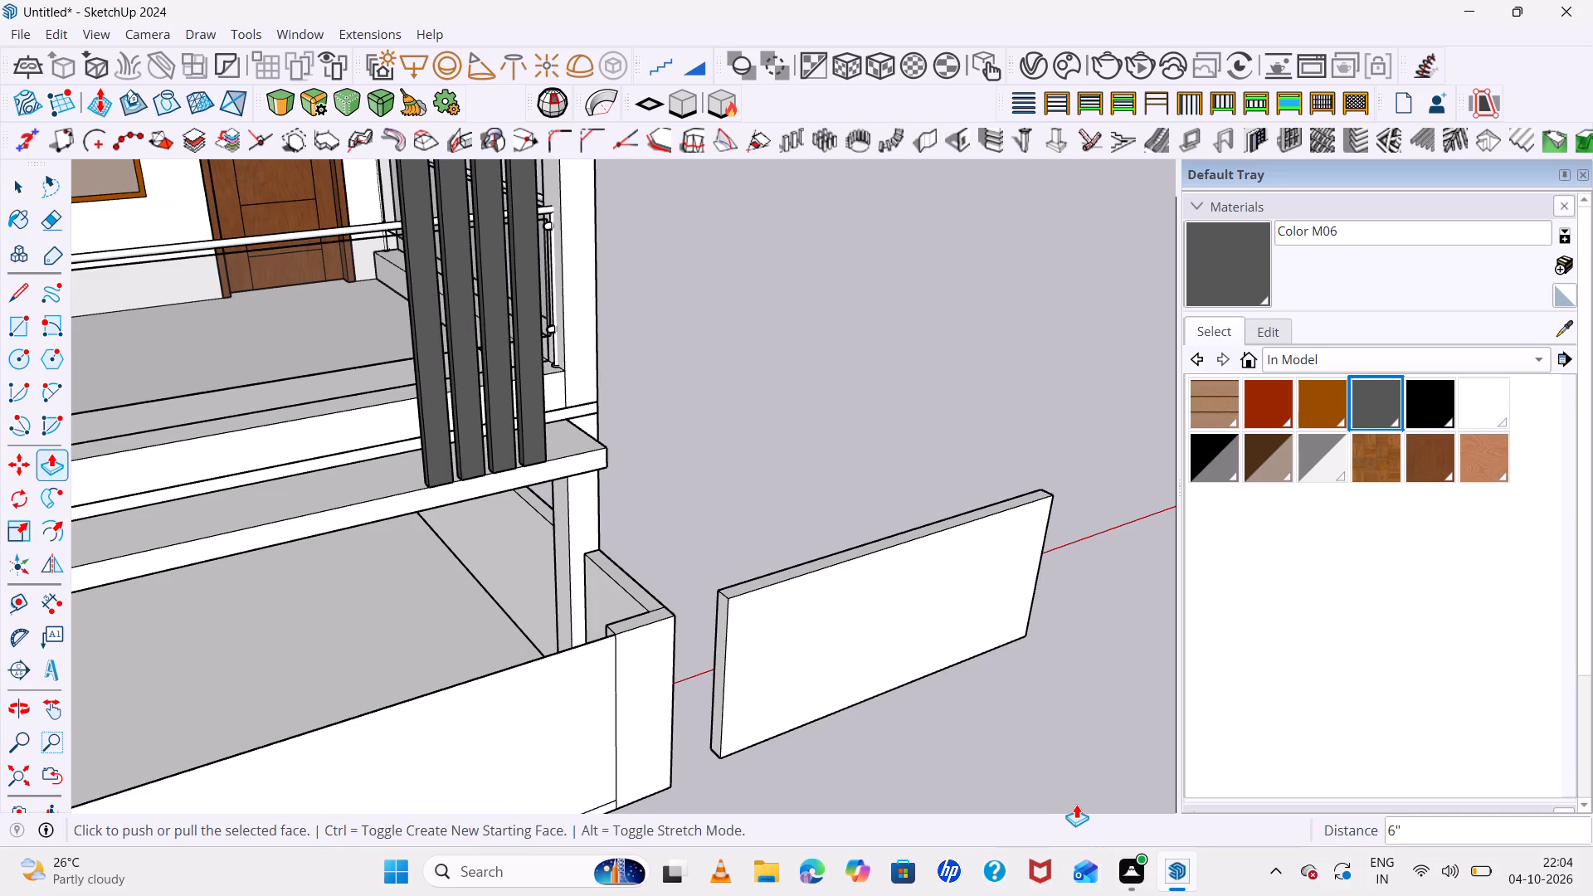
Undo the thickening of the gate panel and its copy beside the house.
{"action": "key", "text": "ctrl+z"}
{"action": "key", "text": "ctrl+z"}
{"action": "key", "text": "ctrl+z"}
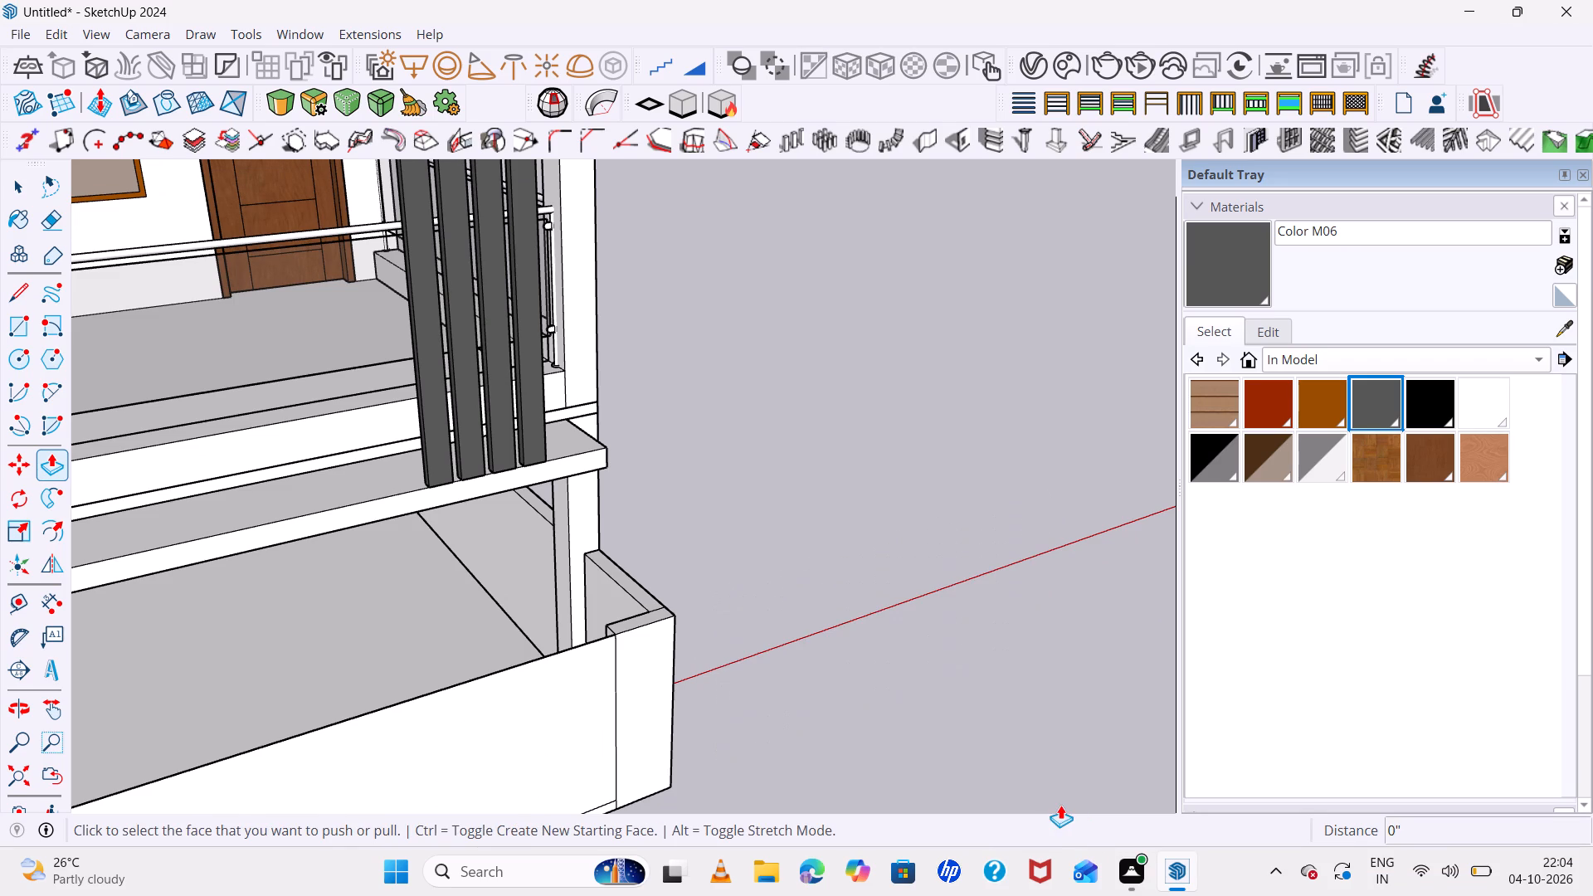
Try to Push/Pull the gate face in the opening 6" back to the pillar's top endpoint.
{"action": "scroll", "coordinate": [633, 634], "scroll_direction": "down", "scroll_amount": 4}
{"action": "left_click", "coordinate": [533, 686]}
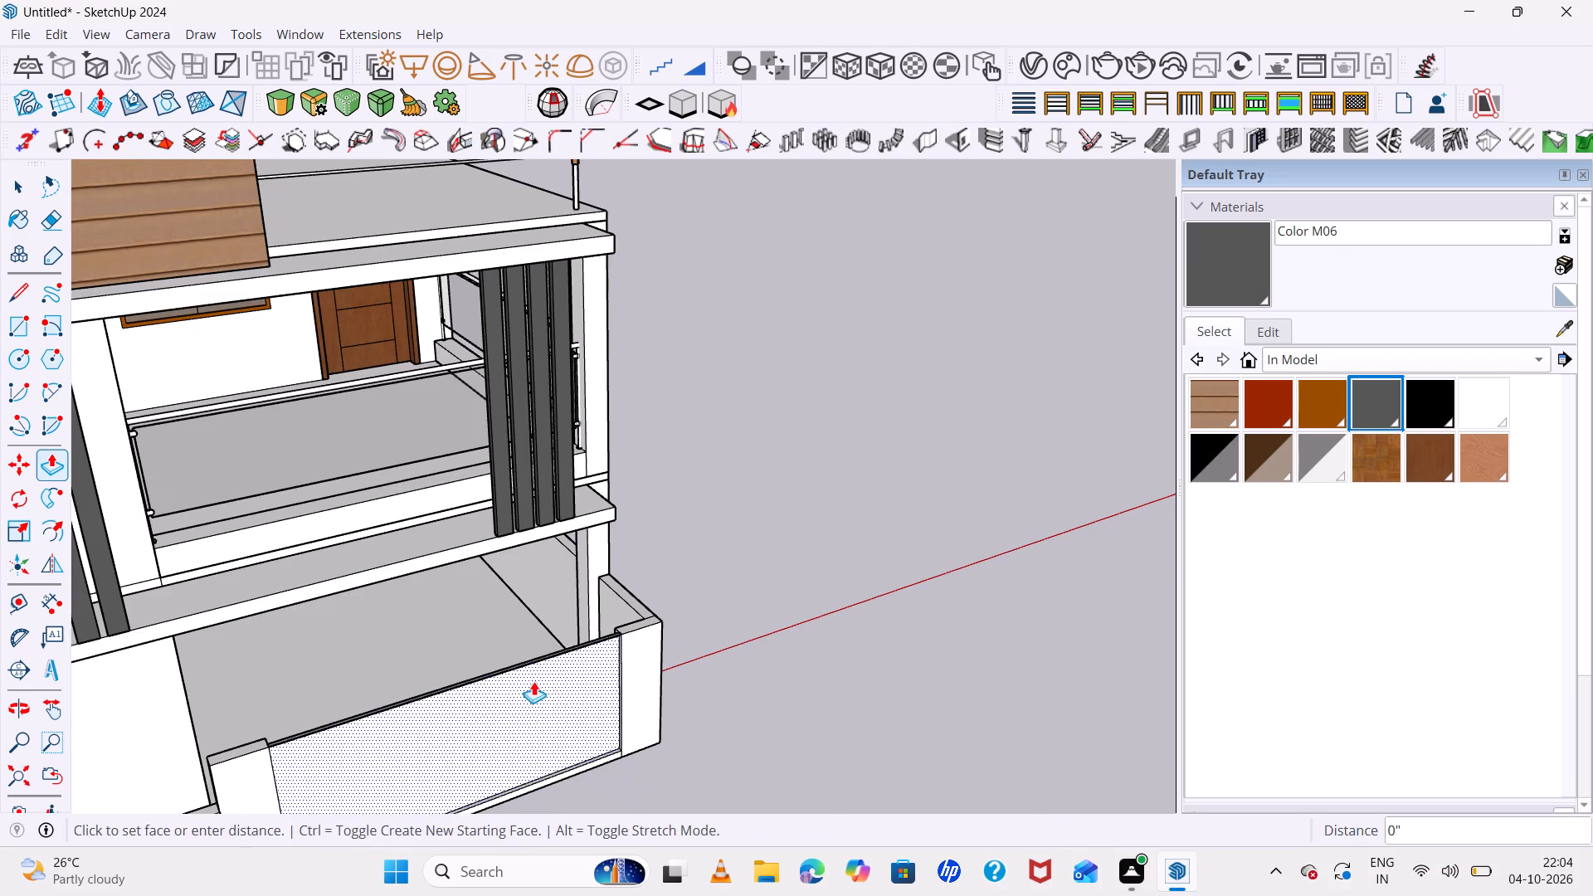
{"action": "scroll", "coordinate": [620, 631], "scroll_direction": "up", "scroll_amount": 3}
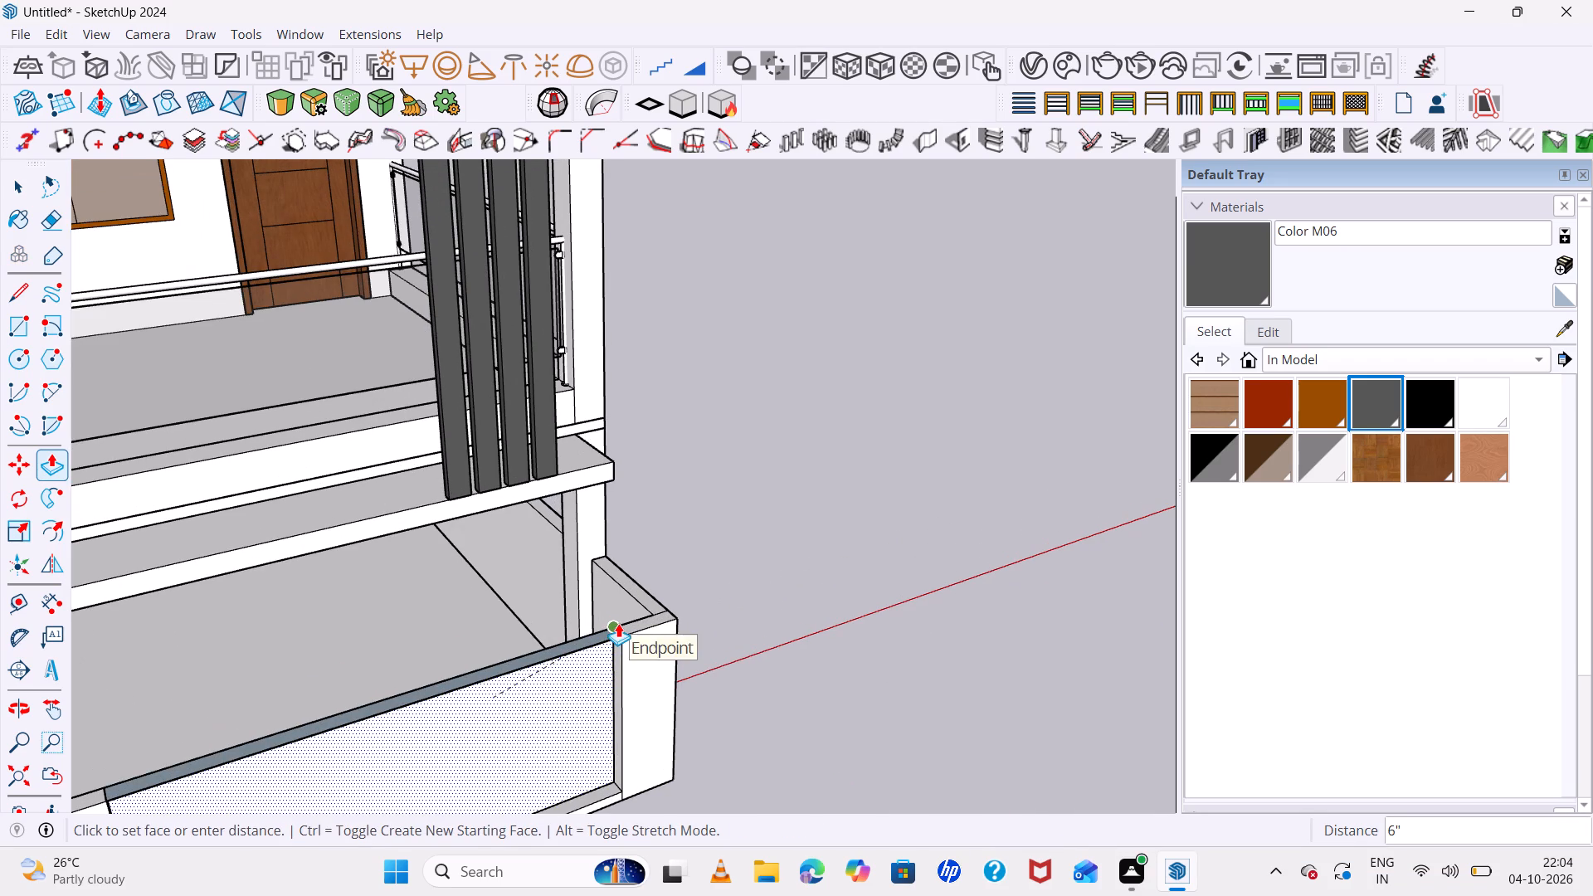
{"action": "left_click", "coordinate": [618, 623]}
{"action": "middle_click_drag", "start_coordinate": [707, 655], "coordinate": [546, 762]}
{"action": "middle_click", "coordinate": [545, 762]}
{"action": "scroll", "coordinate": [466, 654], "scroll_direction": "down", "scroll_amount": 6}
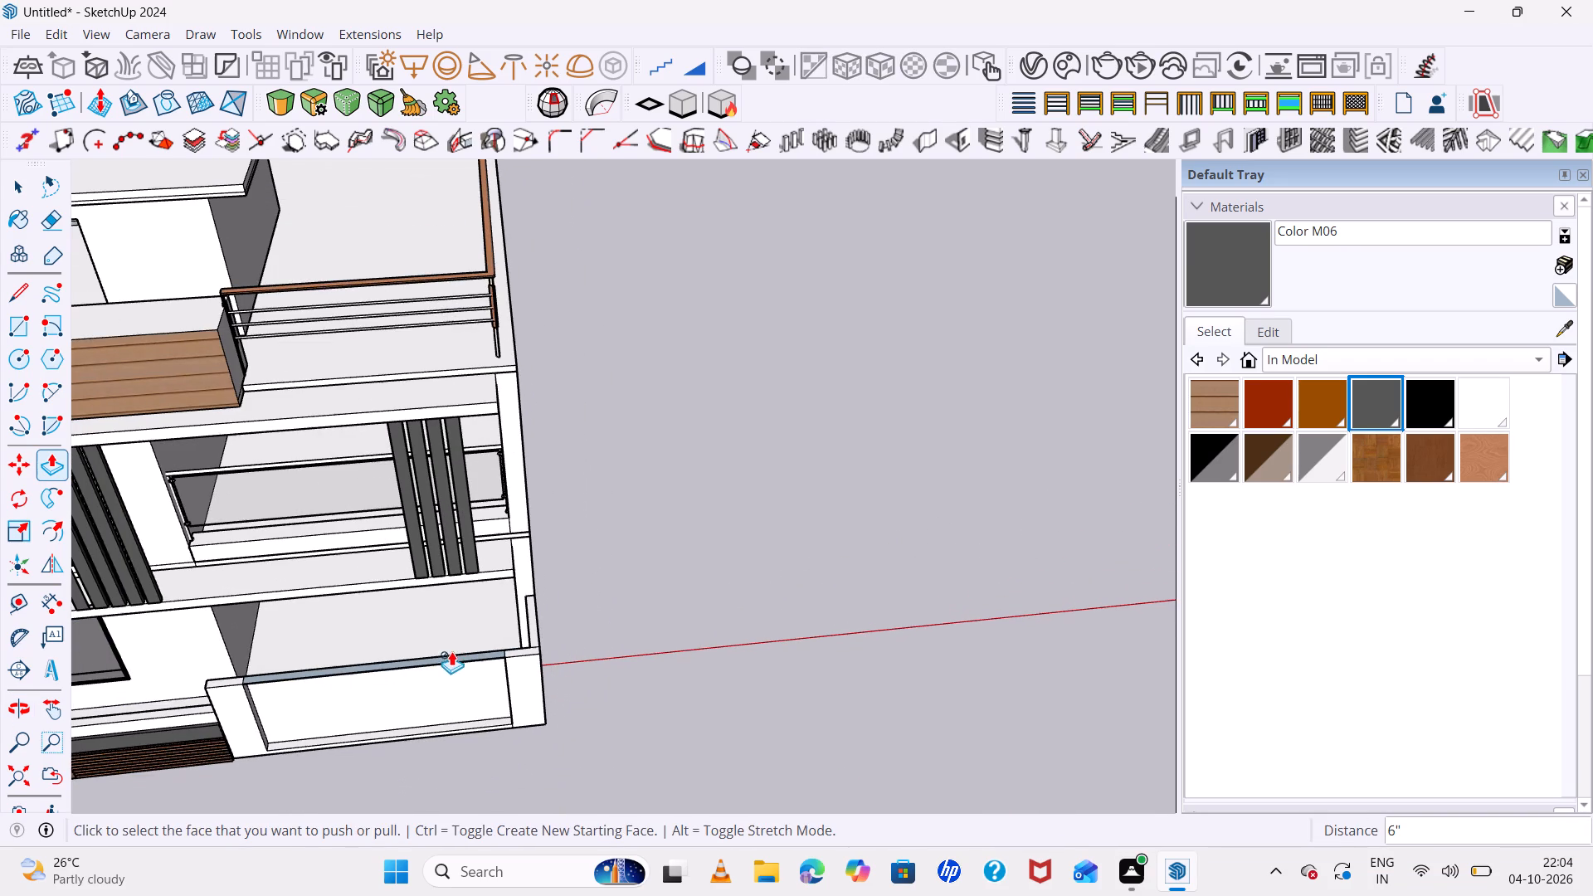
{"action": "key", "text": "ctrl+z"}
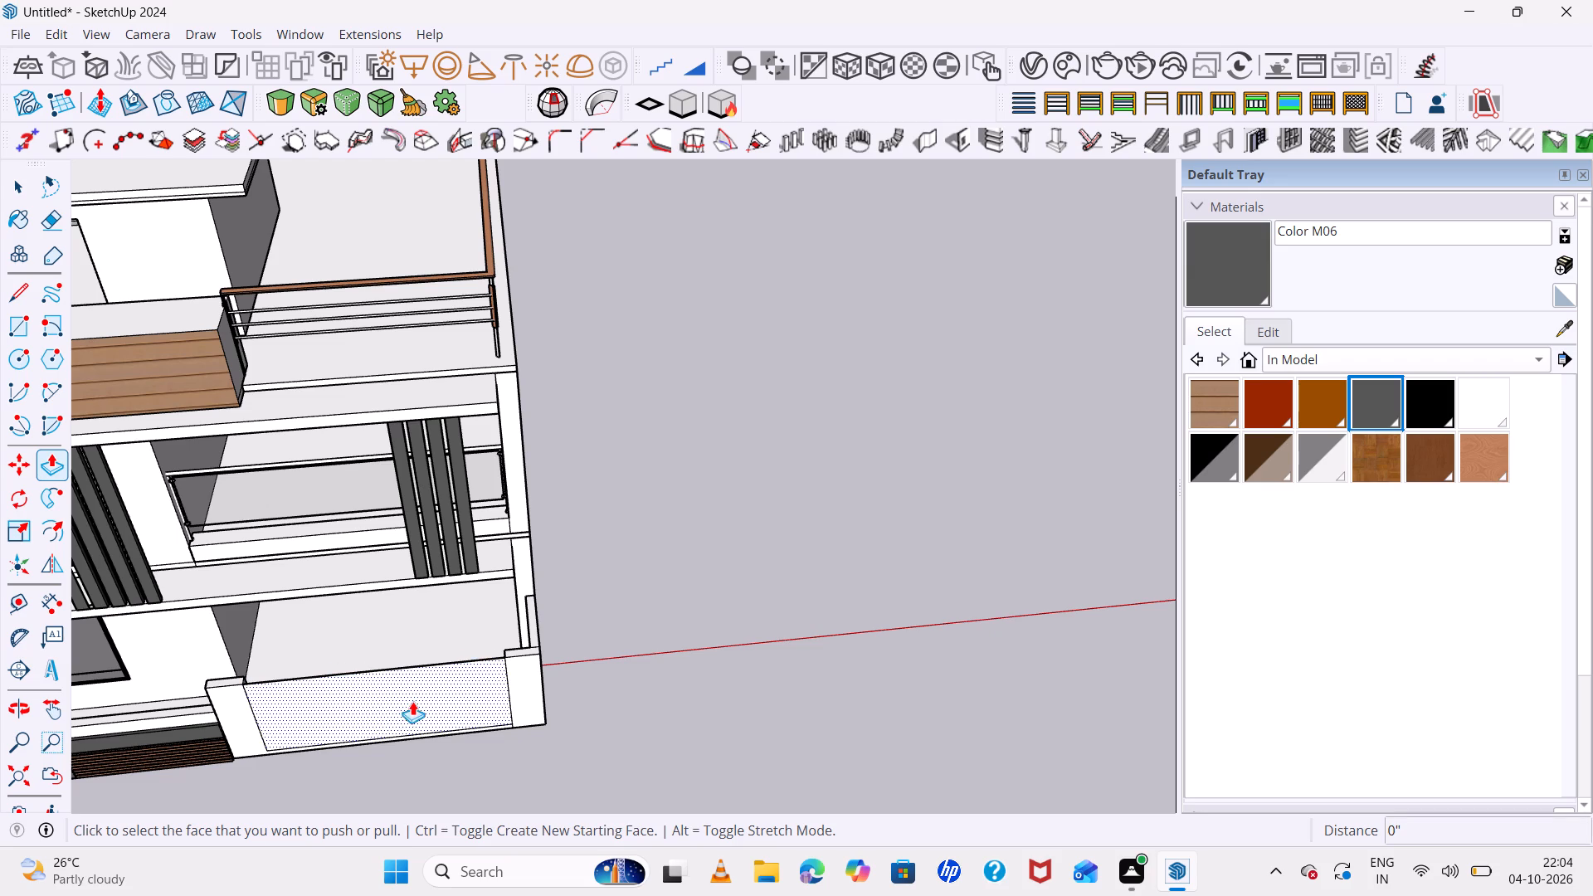
Push/Pull the gate face 6" inward between the two pillars.
{"action": "scroll", "coordinate": [237, 694], "scroll_direction": "up", "scroll_amount": 11}
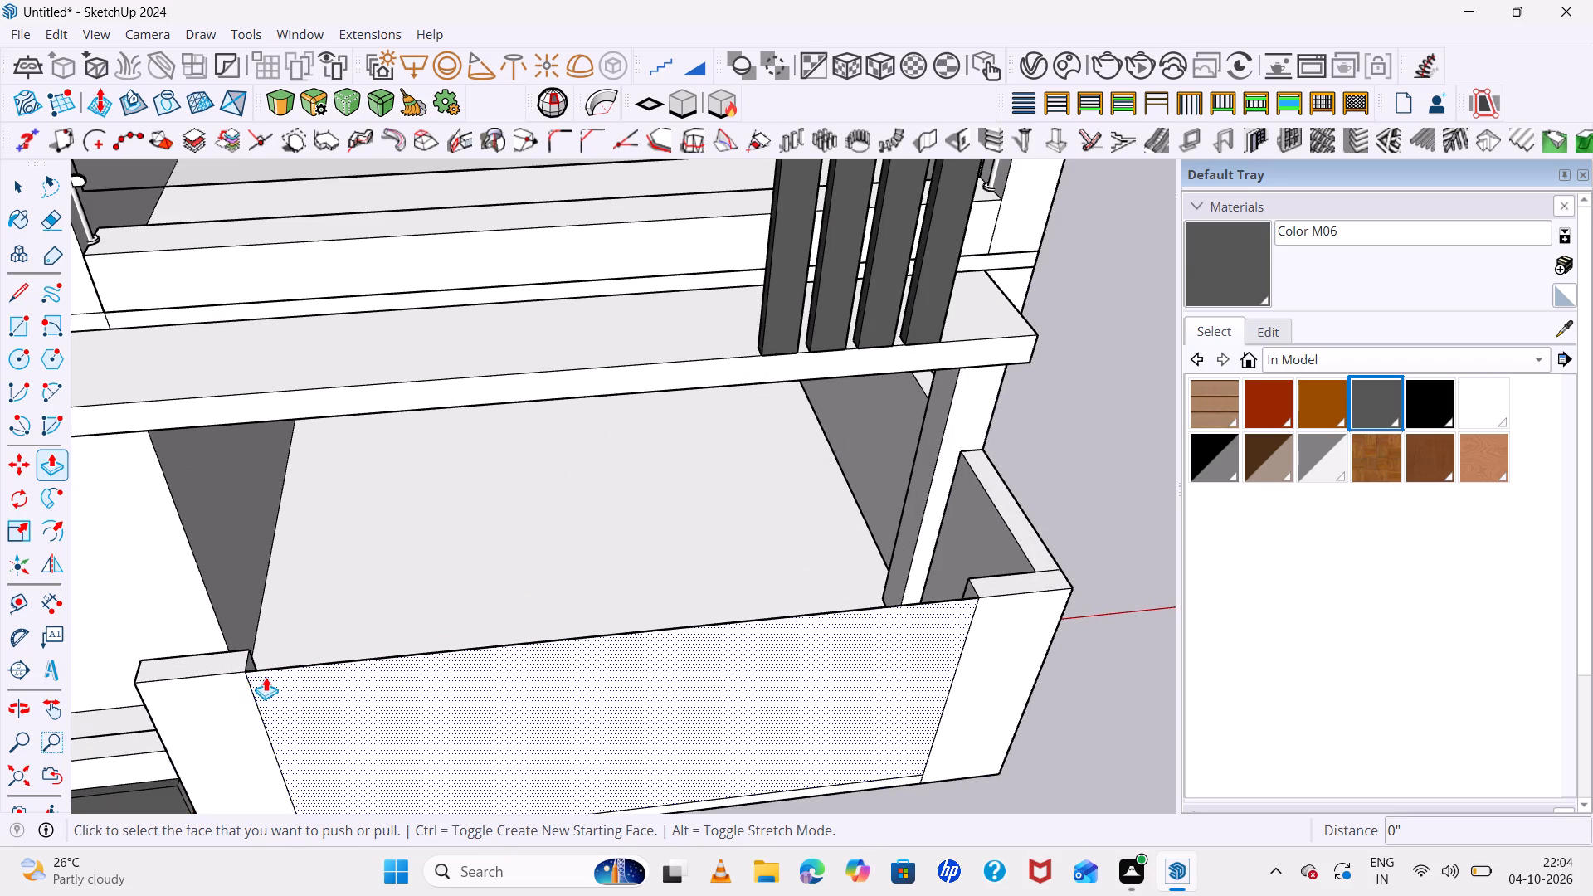
{"action": "left_click", "coordinate": [266, 677]}
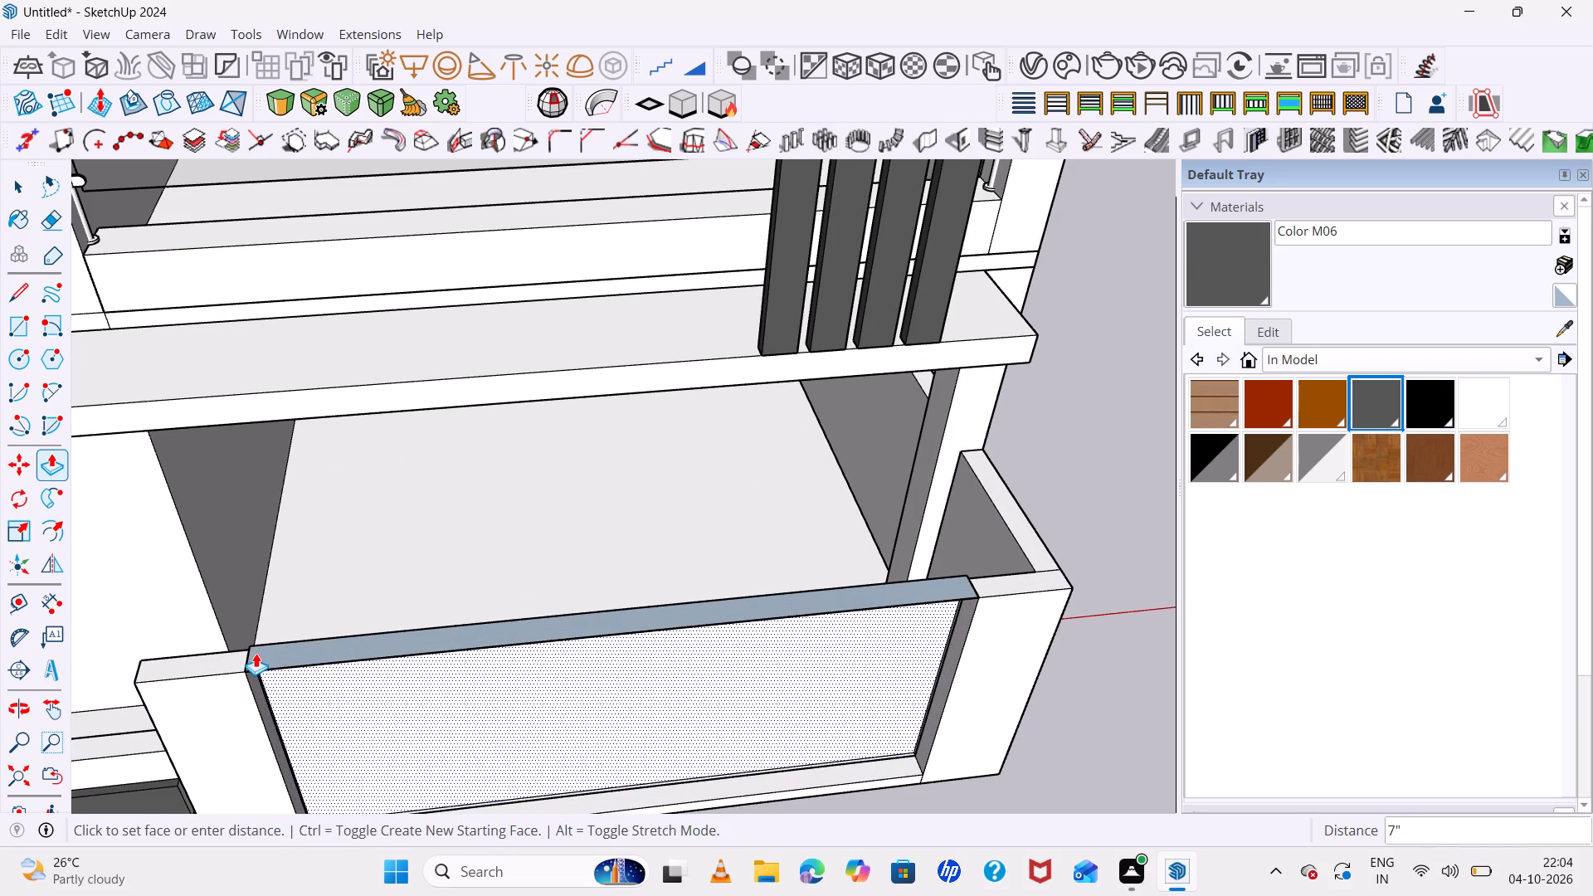
{"action": "left_click", "coordinate": [255, 655]}
{"action": "middle_click_drag", "start_coordinate": [448, 699], "coordinate": [421, 514]}
{"action": "scroll", "coordinate": [417, 502], "scroll_direction": "up", "scroll_amount": 1}
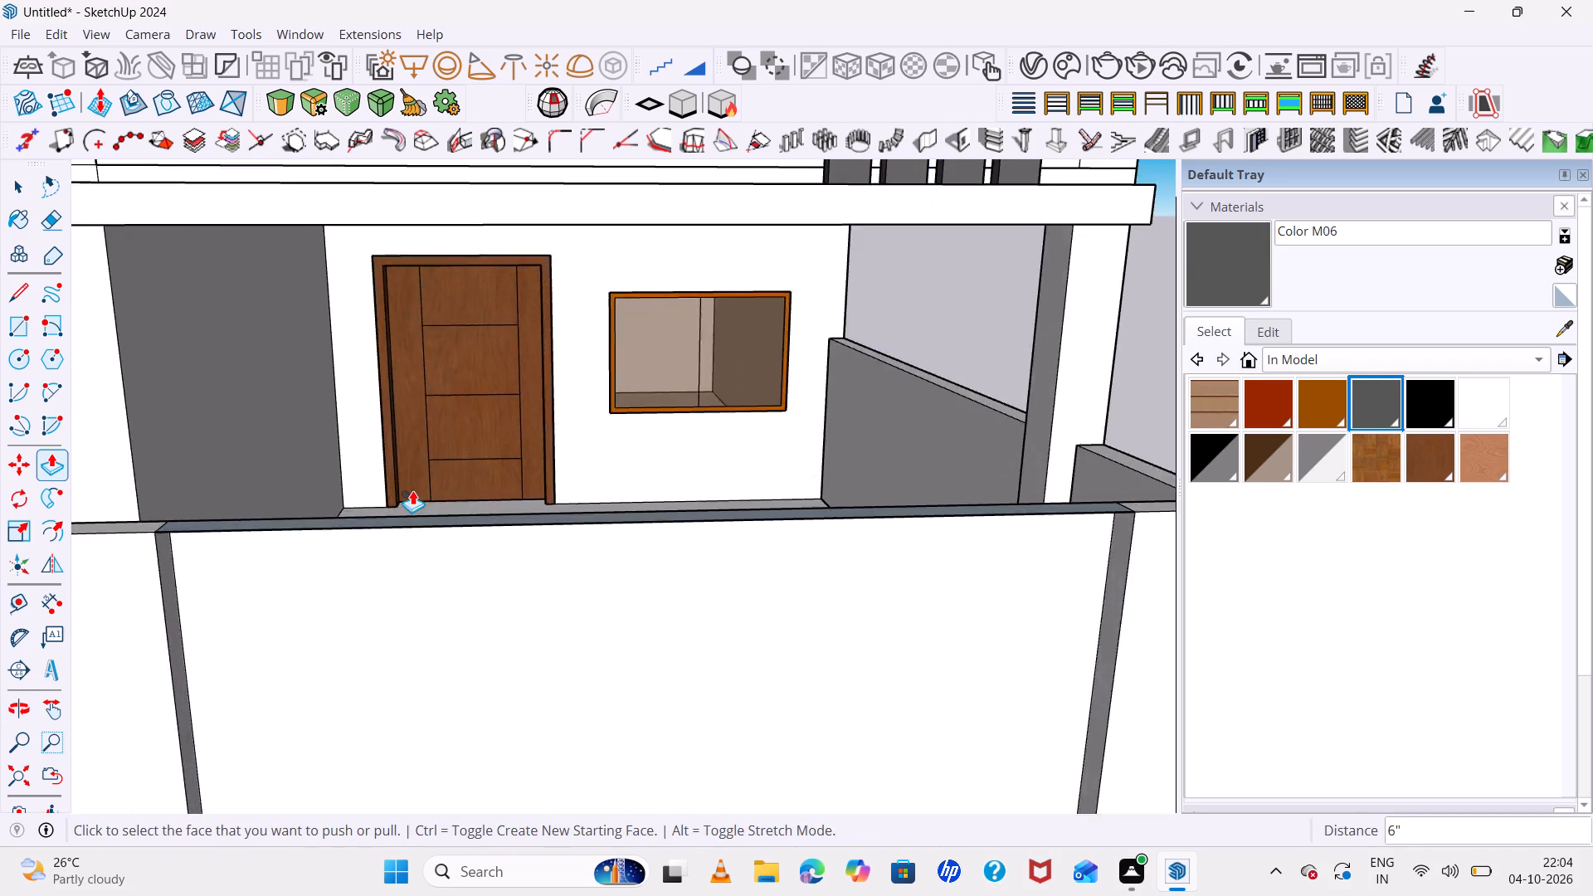
{"action": "scroll", "coordinate": [412, 490], "scroll_direction": "down", "scroll_amount": 7}
{"action": "middle_click_drag", "start_coordinate": [689, 628], "coordinate": [737, 684]}
{"action": "middle_click_drag", "start_coordinate": [736, 684], "coordinate": [563, 709]}
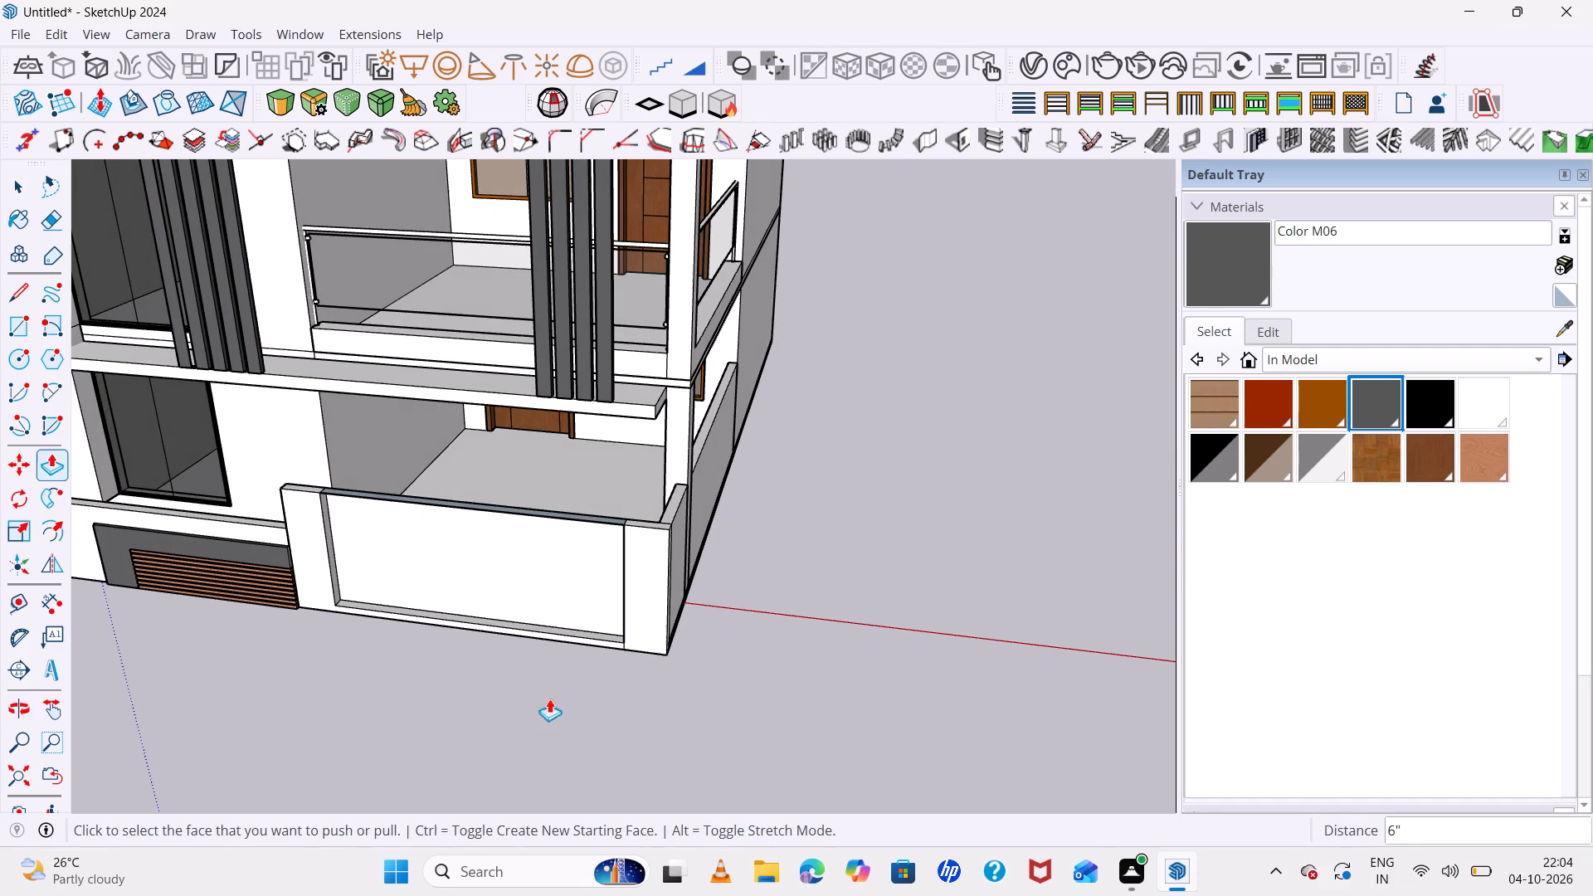
Draw a rectangle about 13' 3" by 5' 7" over the front of the gate recess, between the pillars' outer corners.
{"action": "key", "text": "r"}
{"action": "scroll", "coordinate": [297, 466], "scroll_direction": "up", "scroll_amount": 5}
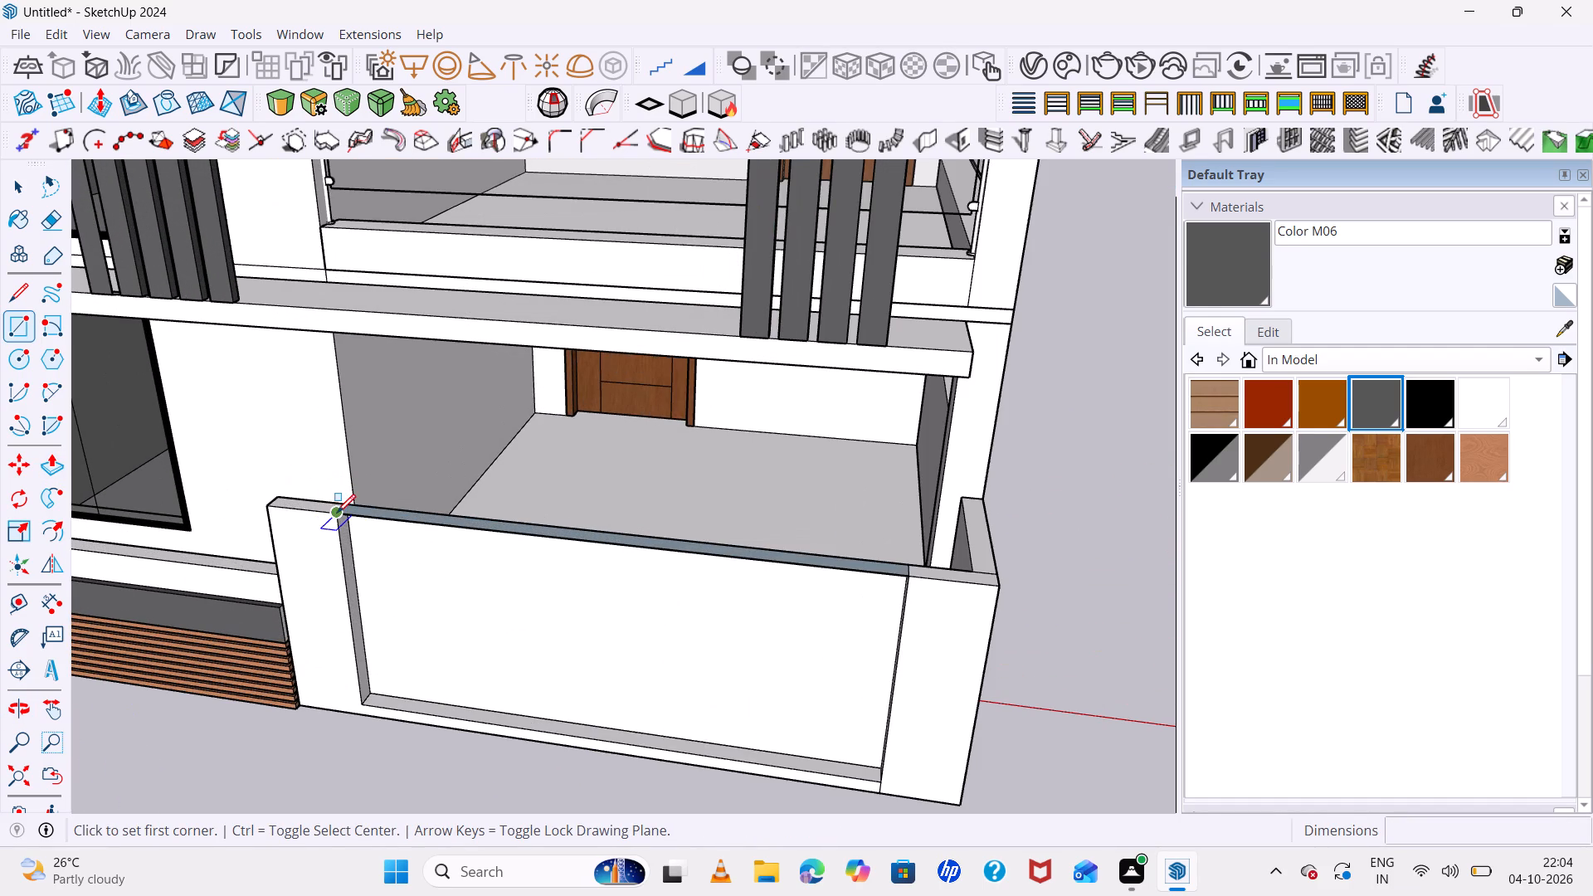
{"action": "left_click", "coordinate": [338, 514]}
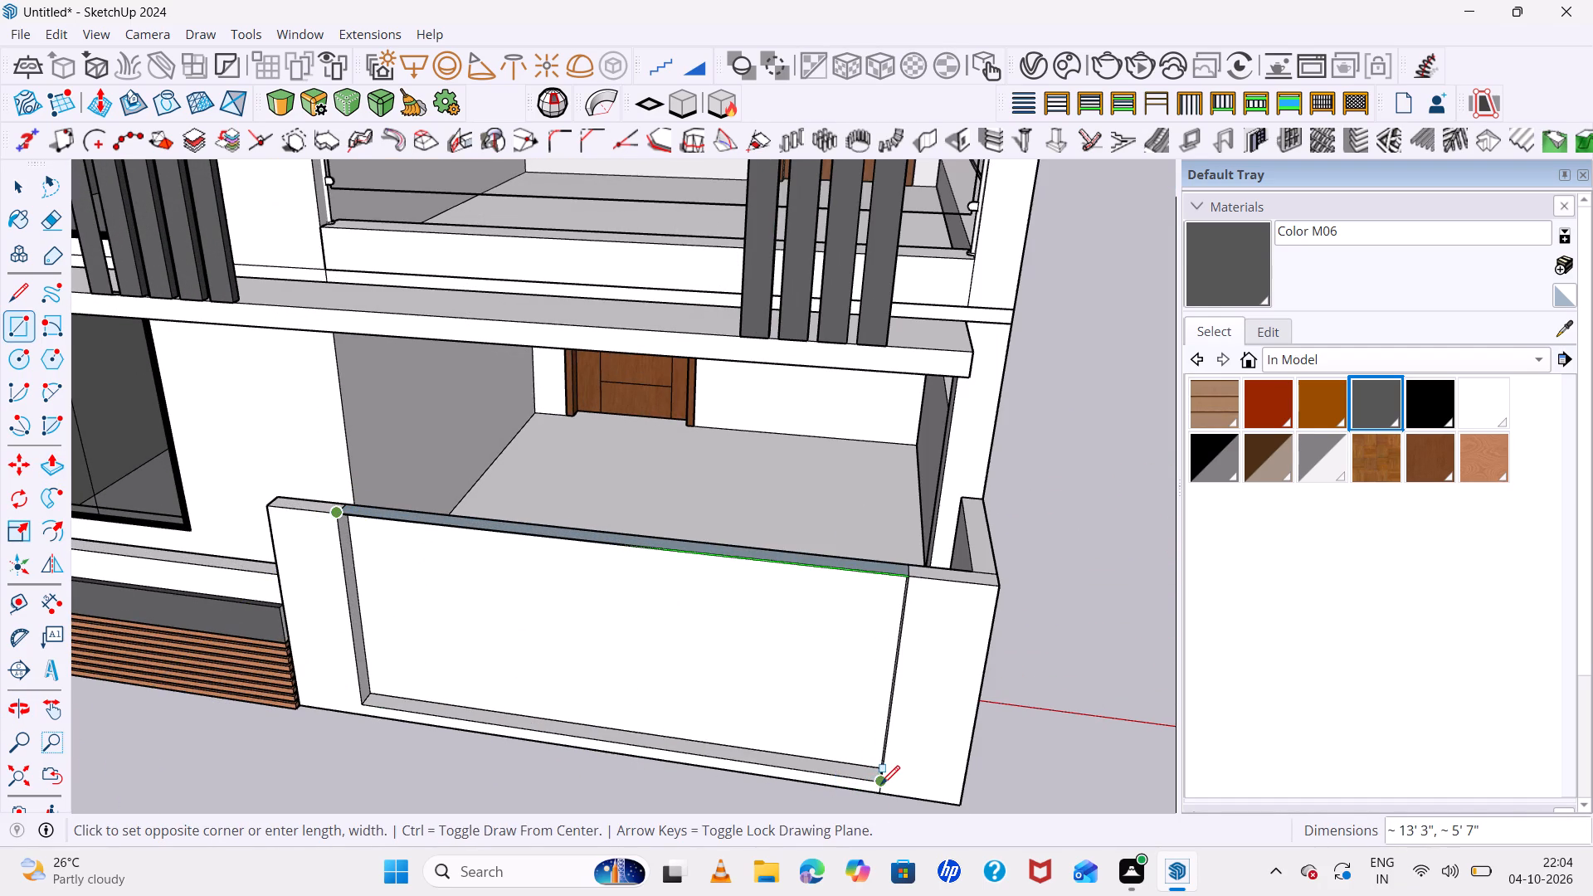
{"action": "left_click", "coordinate": [881, 784]}
Reverse the narrow face along the top of the gate.
{"action": "middle_click_drag", "start_coordinate": [692, 703], "coordinate": [871, 895]}
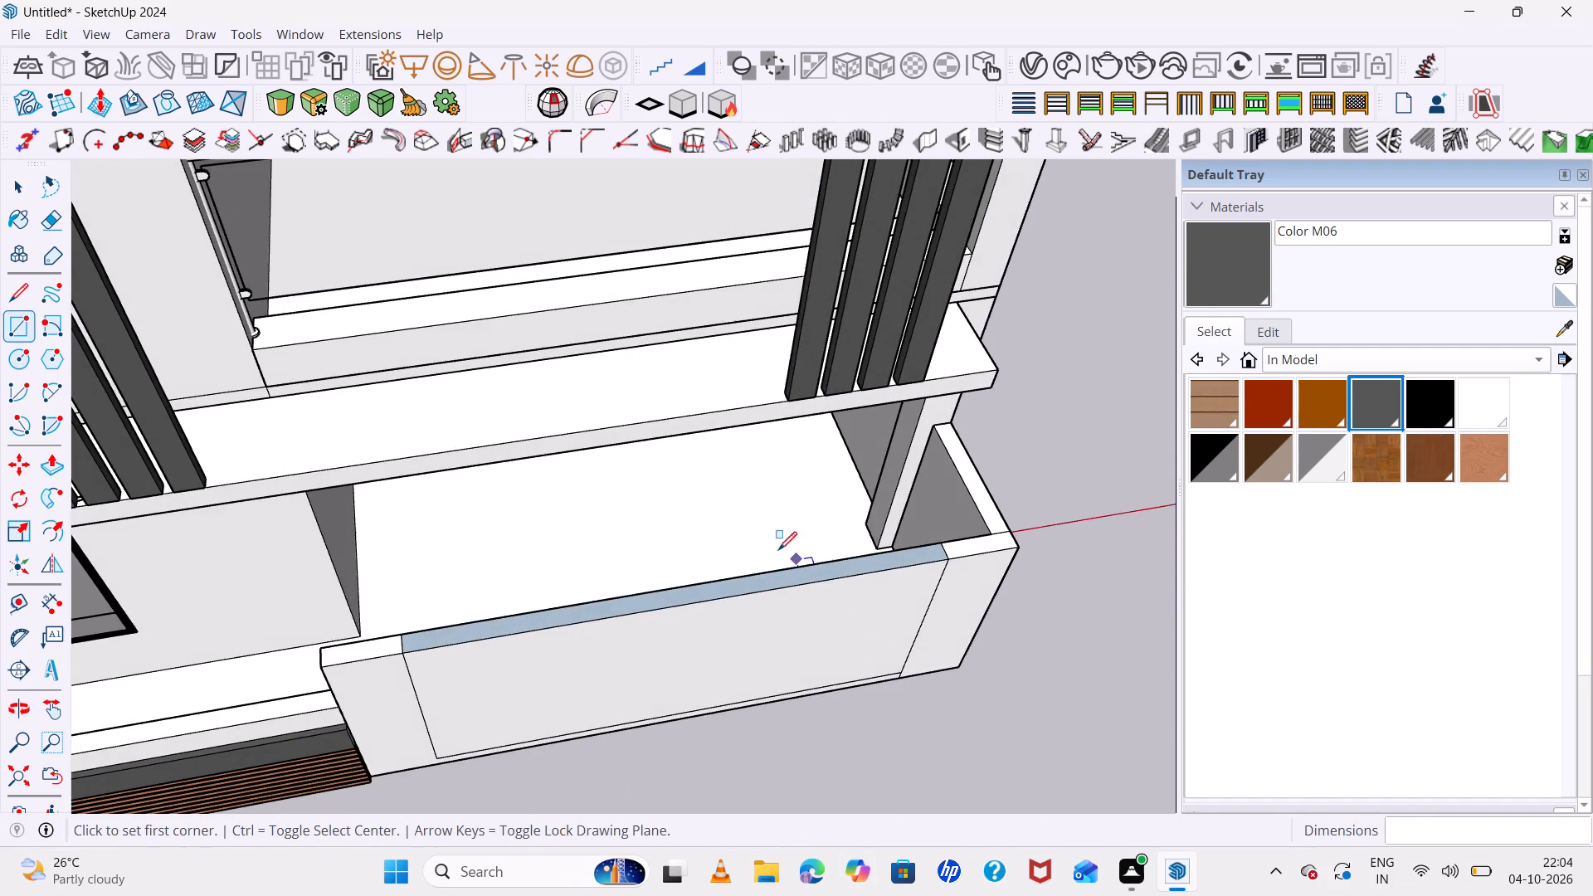
{"action": "scroll", "coordinate": [771, 547], "scroll_direction": "up", "scroll_amount": 6}
{"action": "key", "text": "space"}
{"action": "left_click", "coordinate": [731, 616]}
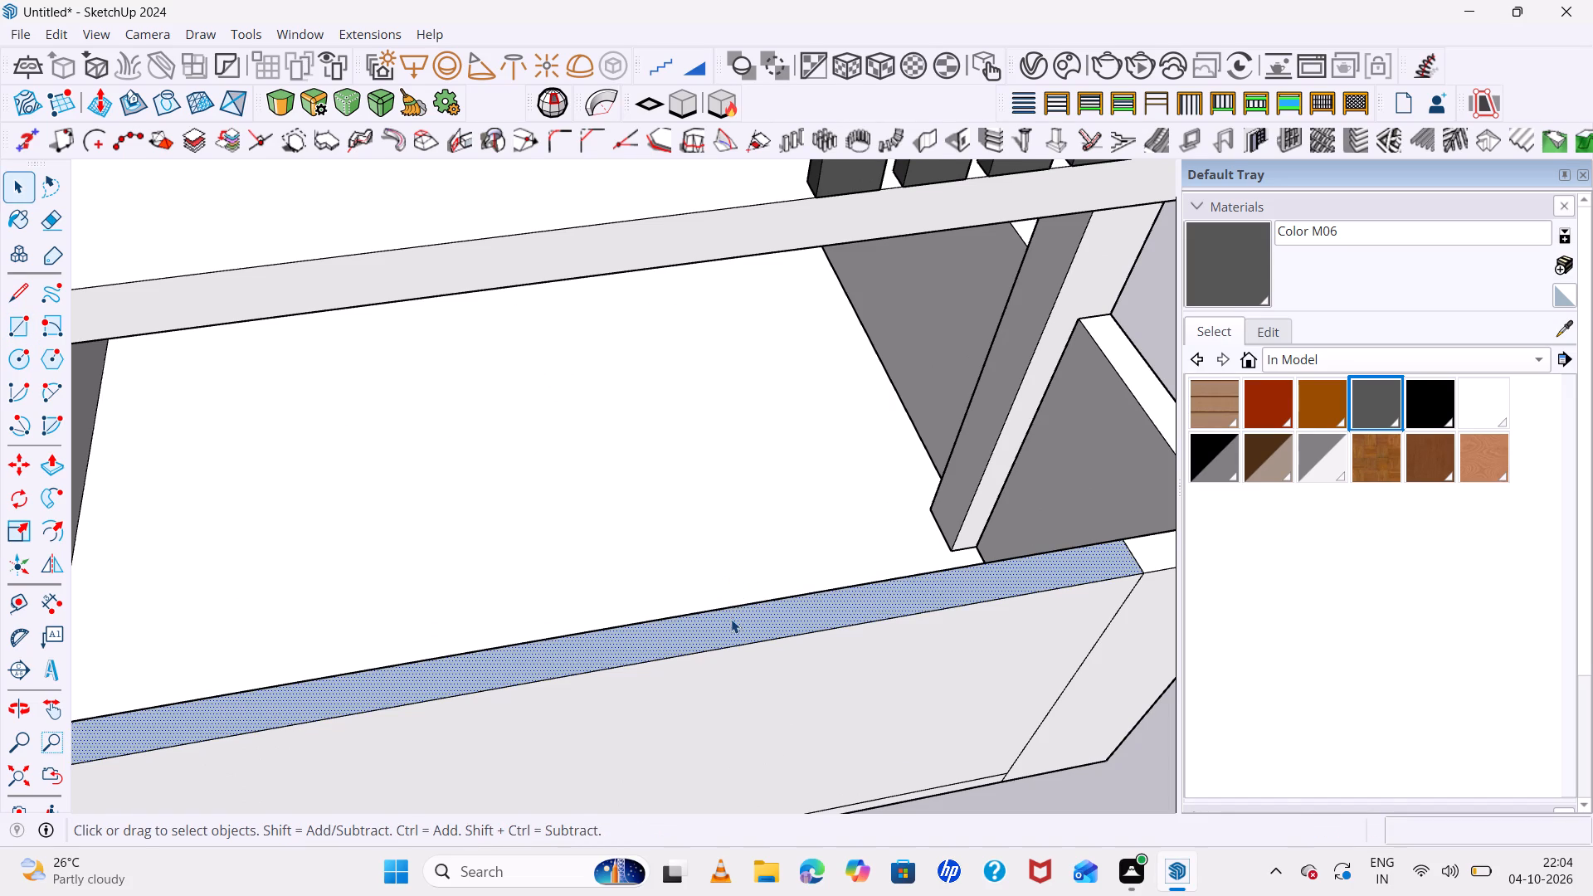
{"action": "right_click", "coordinate": [731, 619]}
{"action": "left_click", "coordinate": [807, 358]}
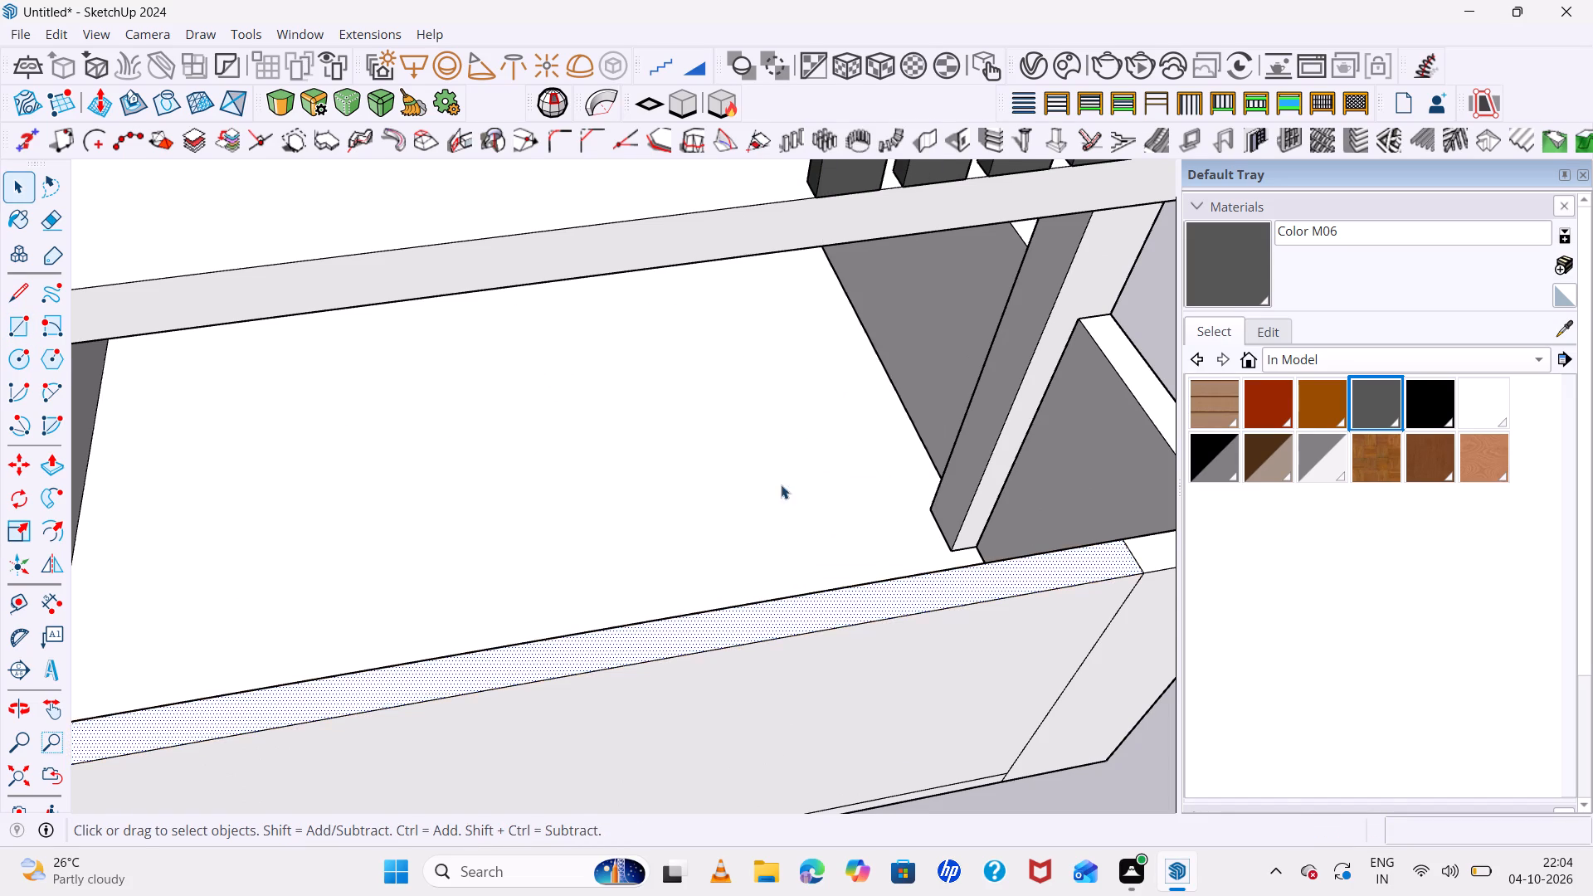
Reverse the gate's rear face on the house side.
{"action": "scroll", "coordinate": [716, 561], "scroll_direction": "down", "scroll_amount": 12}
{"action": "middle_click_drag", "start_coordinate": [855, 568], "coordinate": [385, 823]}
{"action": "middle_click", "coordinate": [385, 823]}
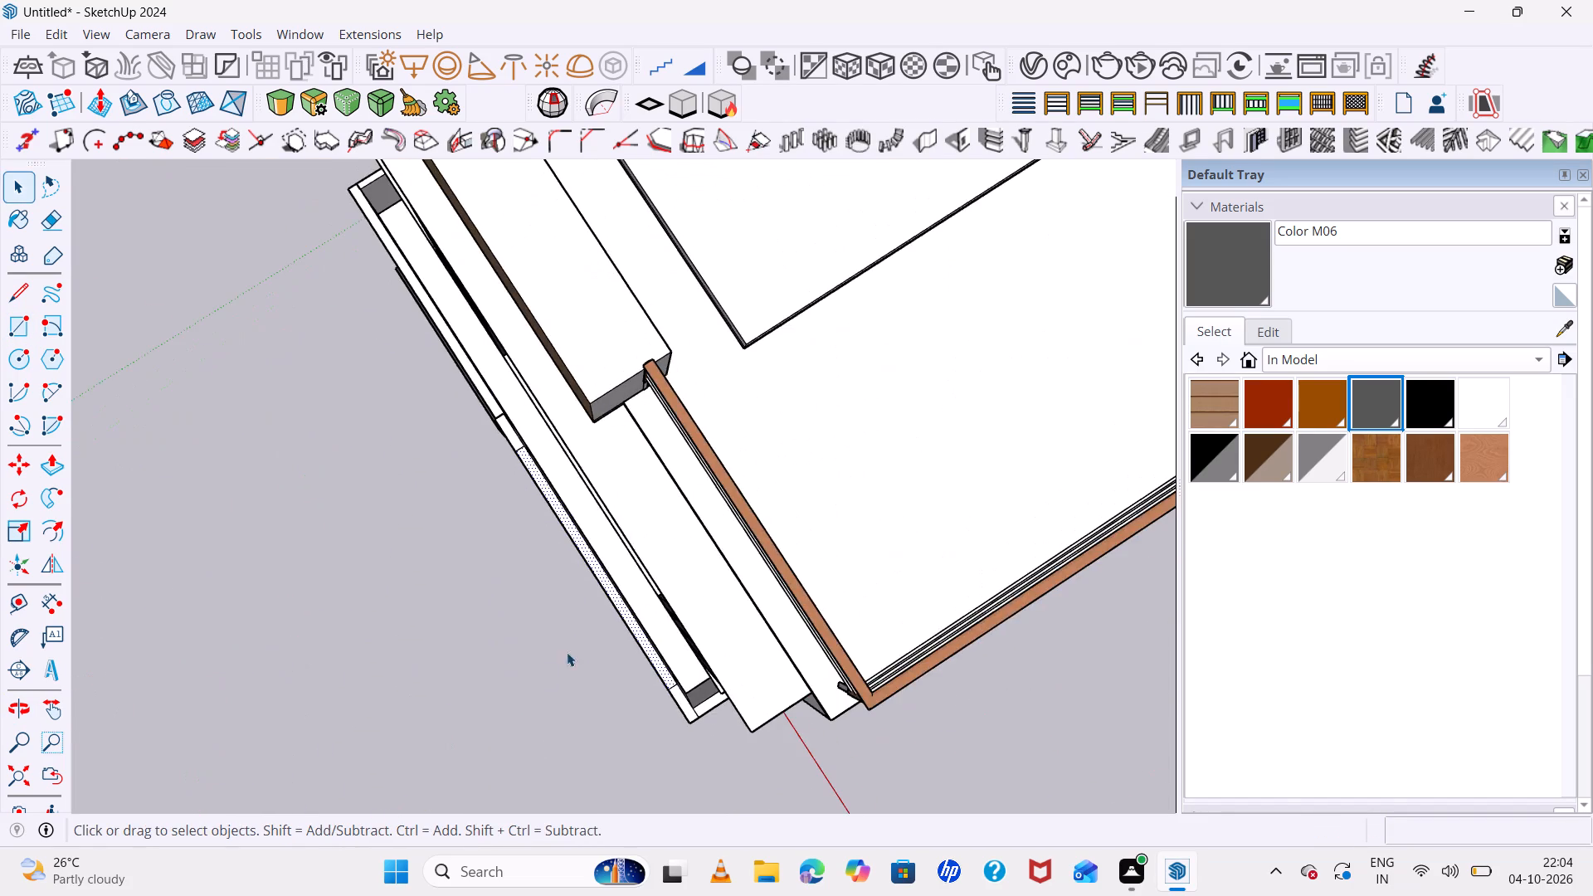
{"action": "scroll", "coordinate": [595, 635], "scroll_direction": "up", "scroll_amount": 12}
{"action": "scroll", "coordinate": [771, 636], "scroll_direction": "up", "scroll_amount": 1}
{"action": "middle_click_drag", "start_coordinate": [773, 634], "coordinate": [649, 462]}
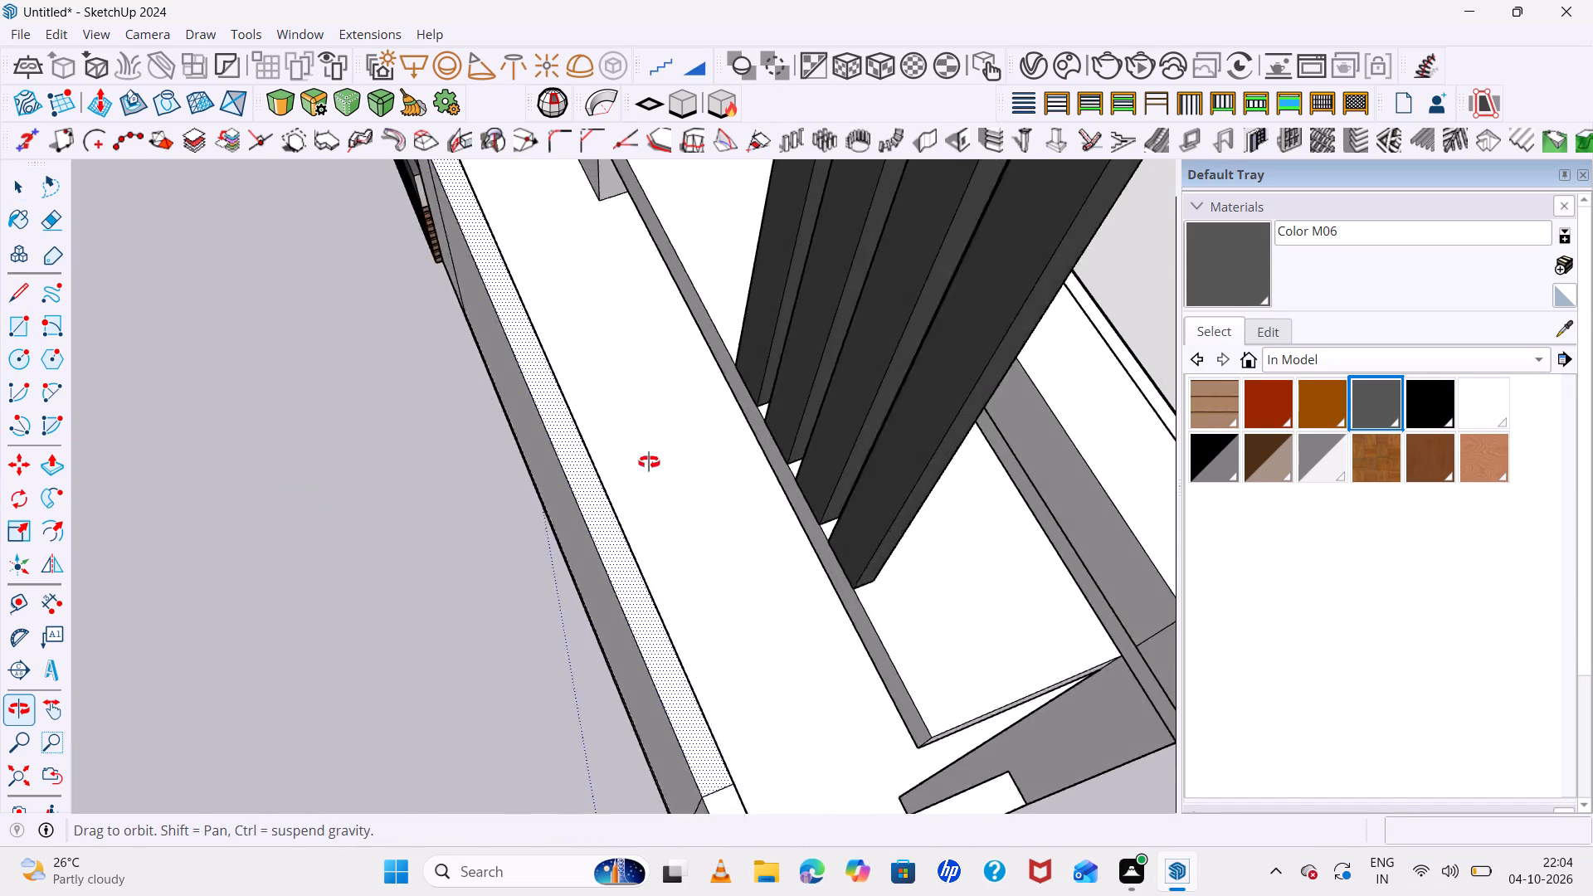
{"action": "middle_click_drag", "start_coordinate": [649, 462], "coordinate": [363, 329]}
{"action": "scroll", "coordinate": [507, 619], "scroll_direction": "up", "scroll_amount": 5}
{"action": "left_click", "coordinate": [493, 670]}
{"action": "right_click", "coordinate": [493, 670]}
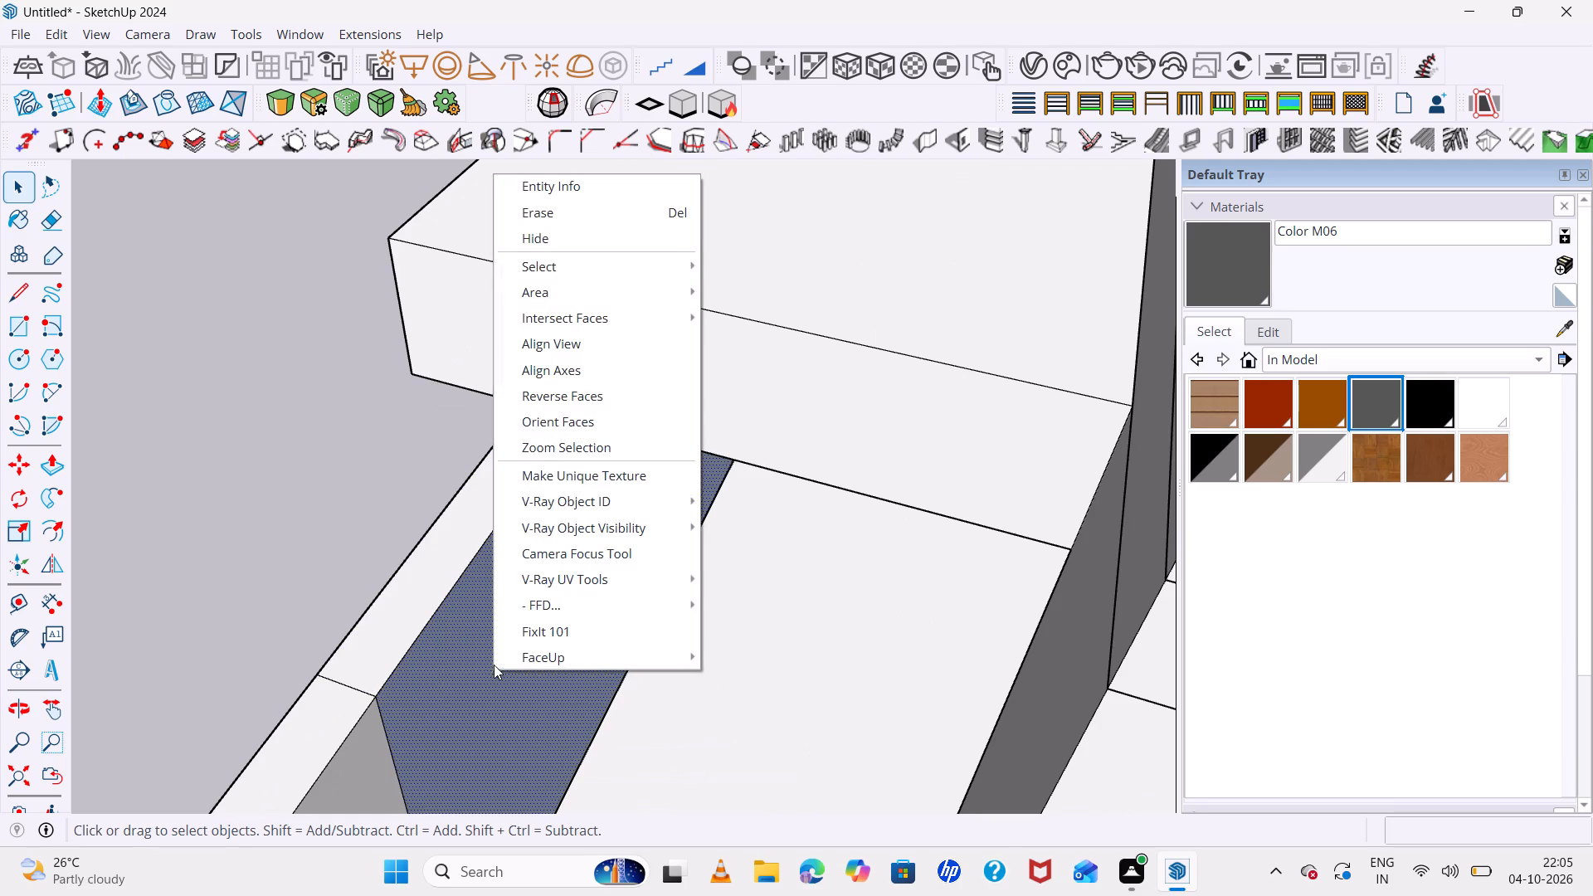
{"action": "left_click", "coordinate": [585, 399]}
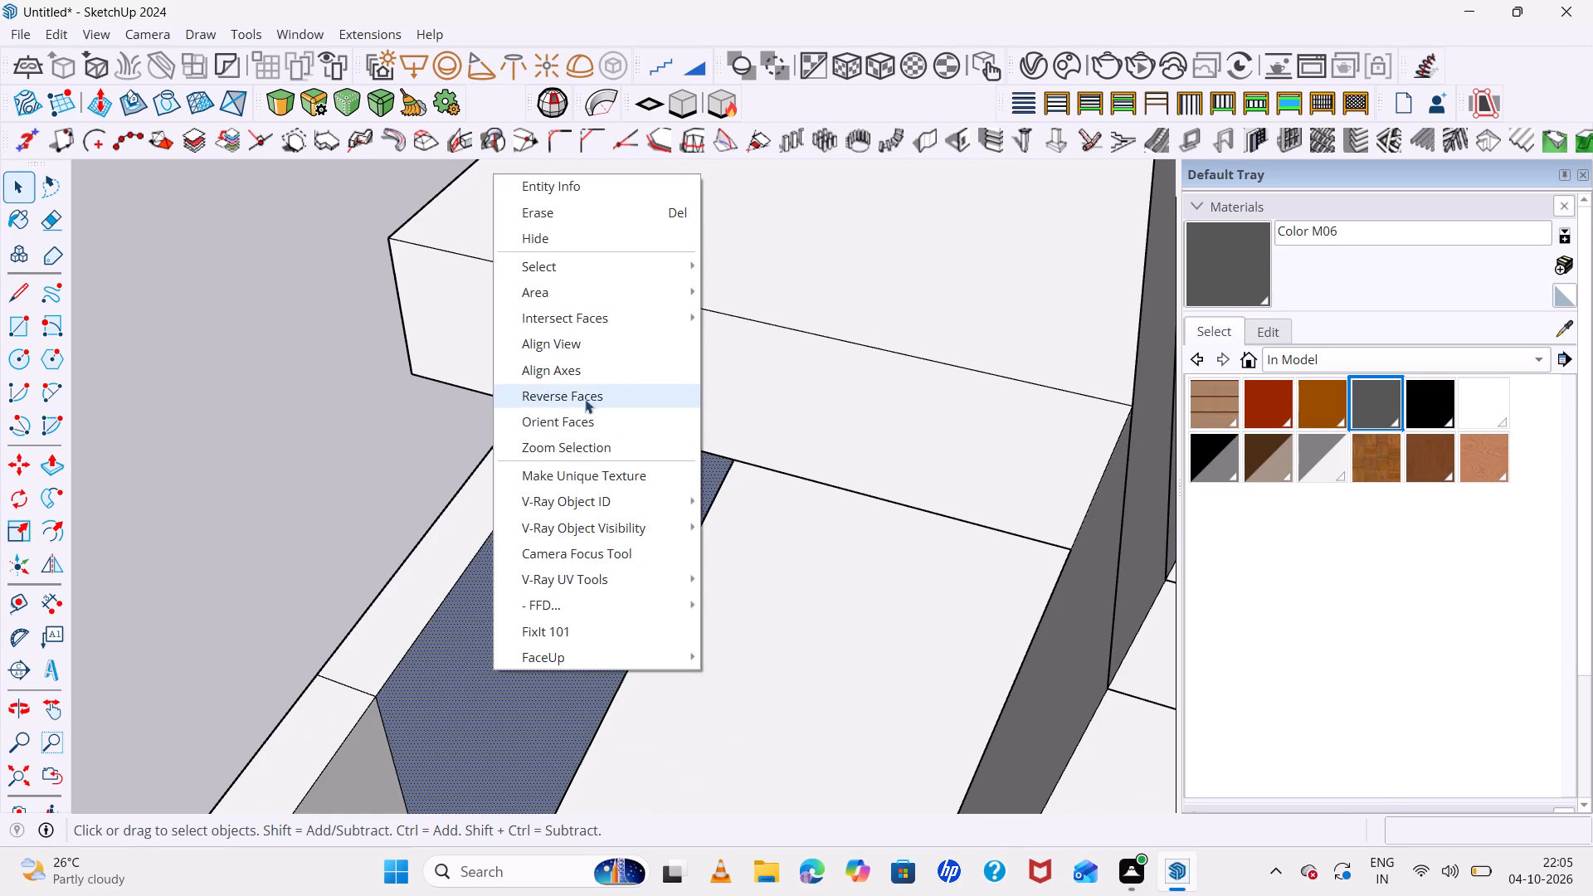
Draw a horizontal rectangle about 5" by 13' 3" across the gate's front face, just below its top edge.
{"action": "scroll", "coordinate": [521, 481], "scroll_direction": "down", "scroll_amount": 6}
{"action": "scroll", "coordinate": [481, 546], "scroll_direction": "down", "scroll_amount": 7}
{"action": "middle_click_drag", "start_coordinate": [415, 564], "coordinate": [1274, 512]}
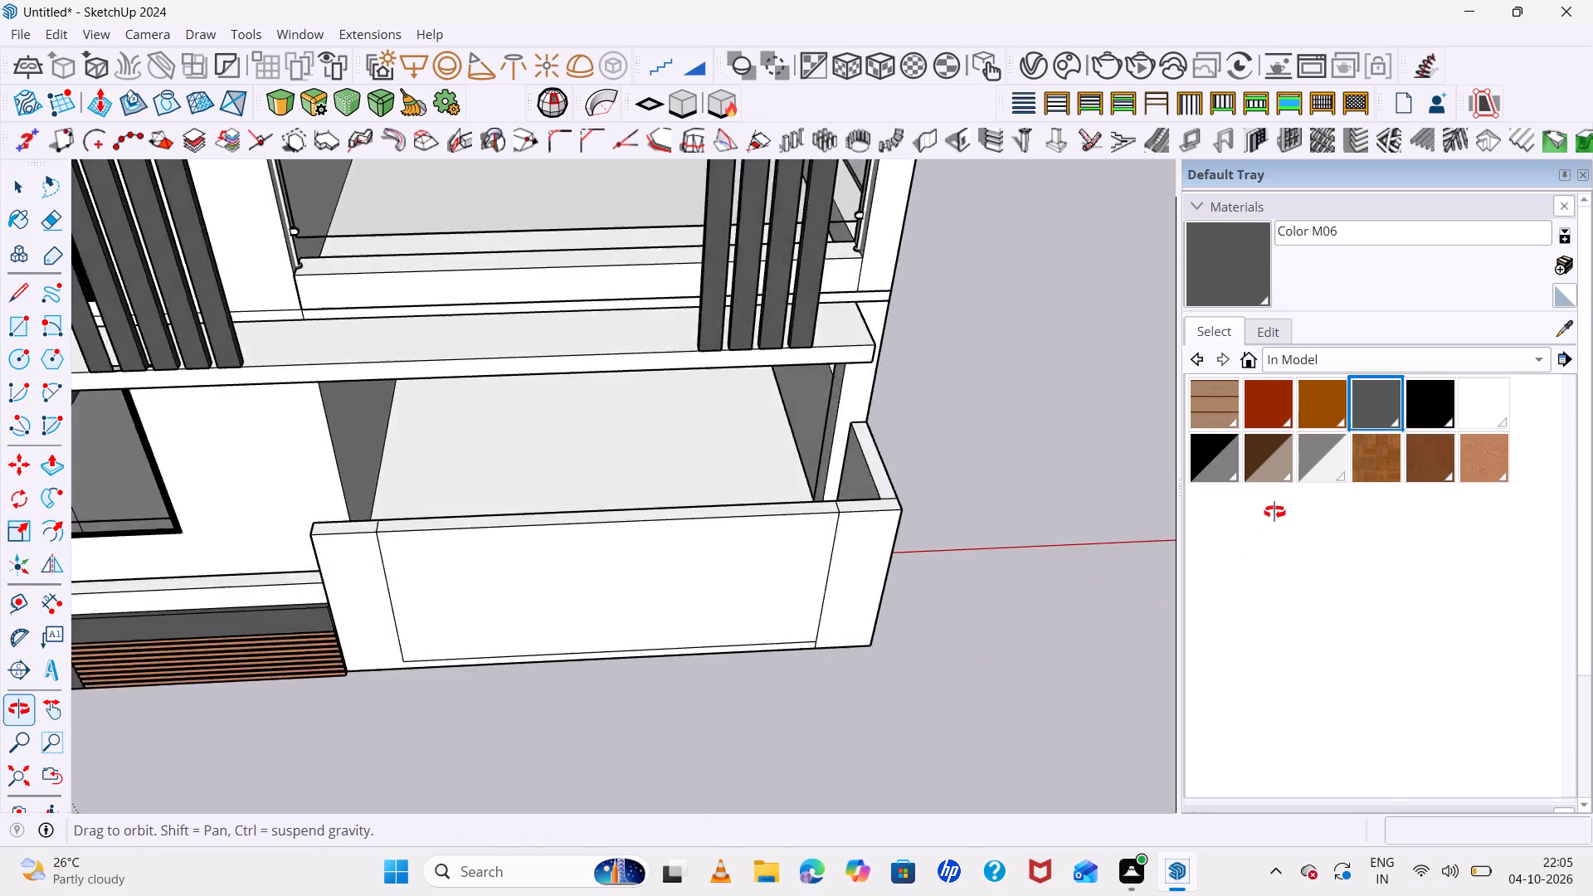
{"action": "middle_click_drag", "start_coordinate": [1274, 512], "coordinate": [1269, 363]}
{"action": "scroll", "coordinate": [1171, 382], "scroll_direction": "down", "scroll_amount": 1}
{"action": "scroll", "coordinate": [738, 612], "scroll_direction": "up", "scroll_amount": 4}
{"action": "scroll", "coordinate": [637, 588], "scroll_direction": "down", "scroll_amount": 10}
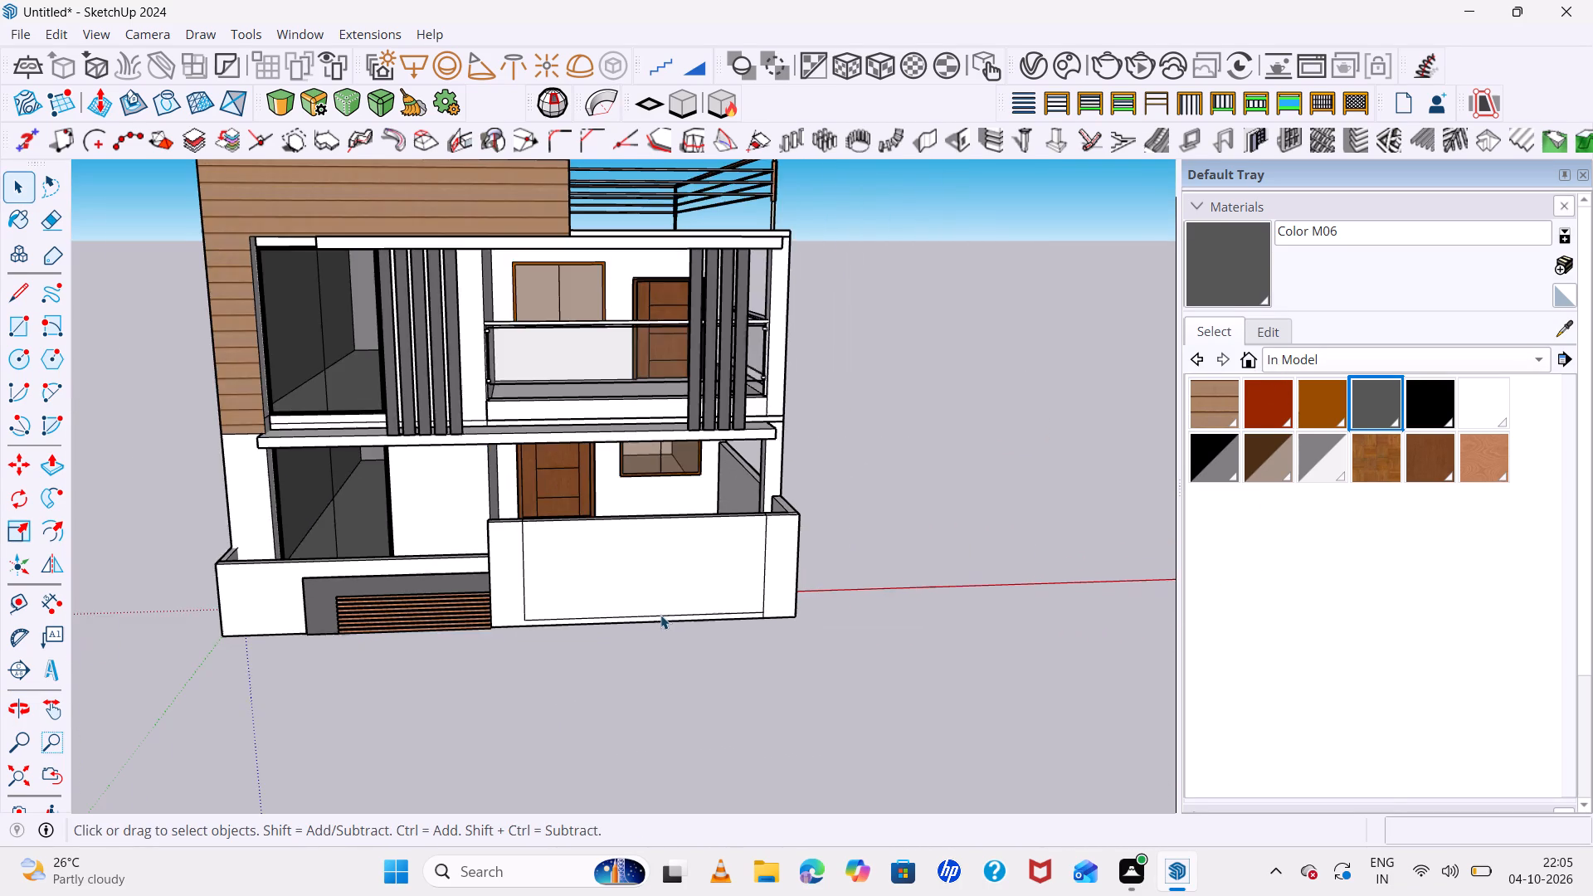
{"action": "middle_click_drag", "start_coordinate": [766, 643], "coordinate": [915, 665]}
{"action": "scroll", "coordinate": [568, 513], "scroll_direction": "up", "scroll_amount": 6}
{"action": "scroll", "coordinate": [621, 577], "scroll_direction": "up", "scroll_amount": 4}
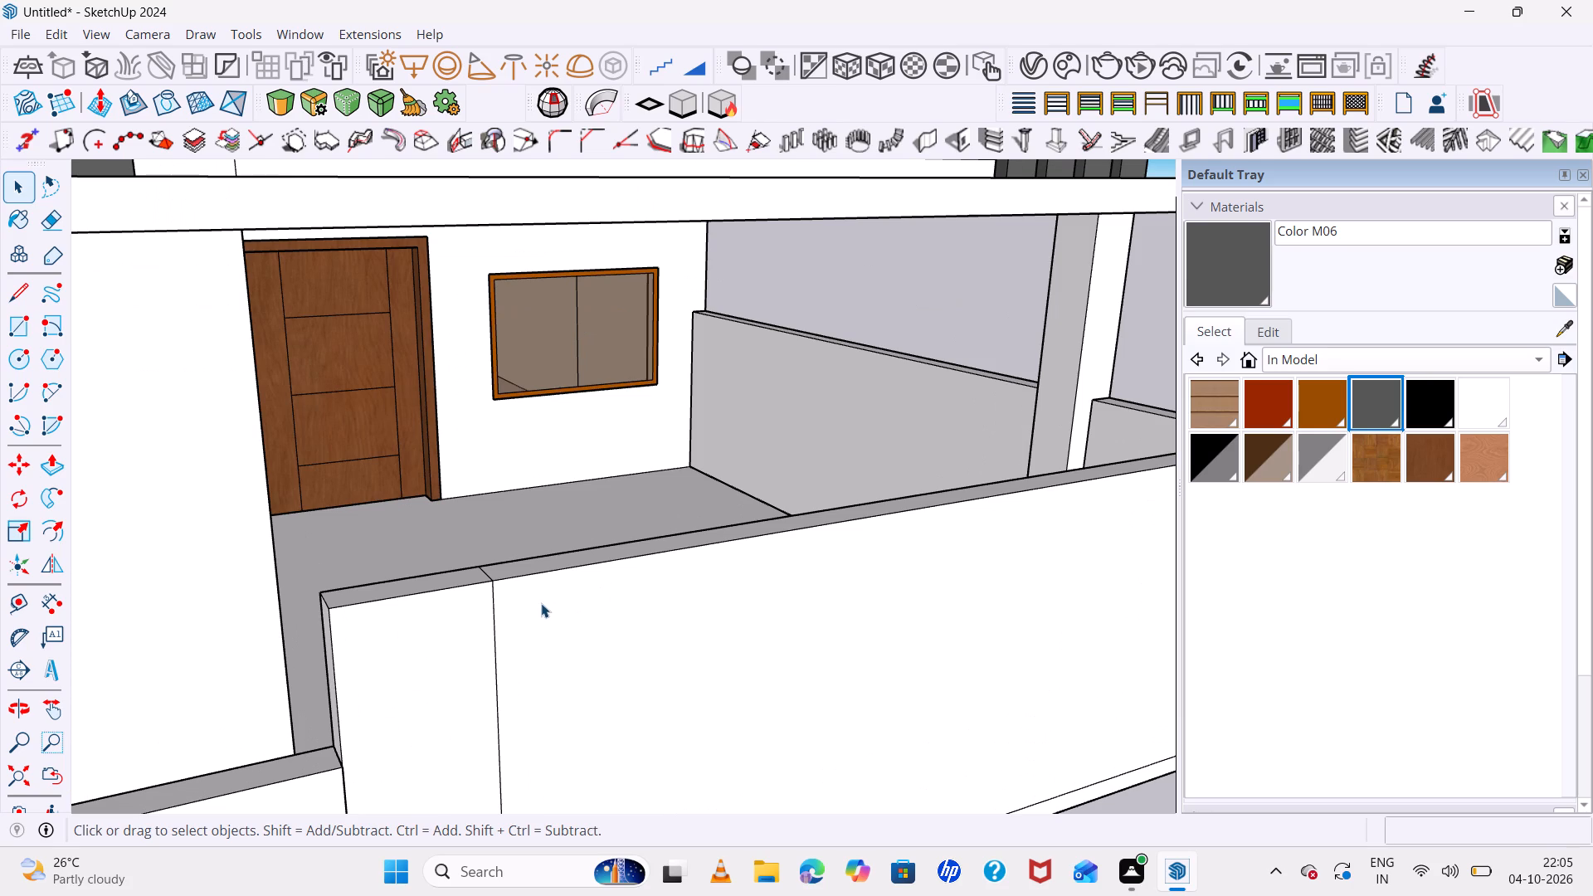
{"action": "key", "text": "r"}
{"action": "left_click", "coordinate": [491, 605]}
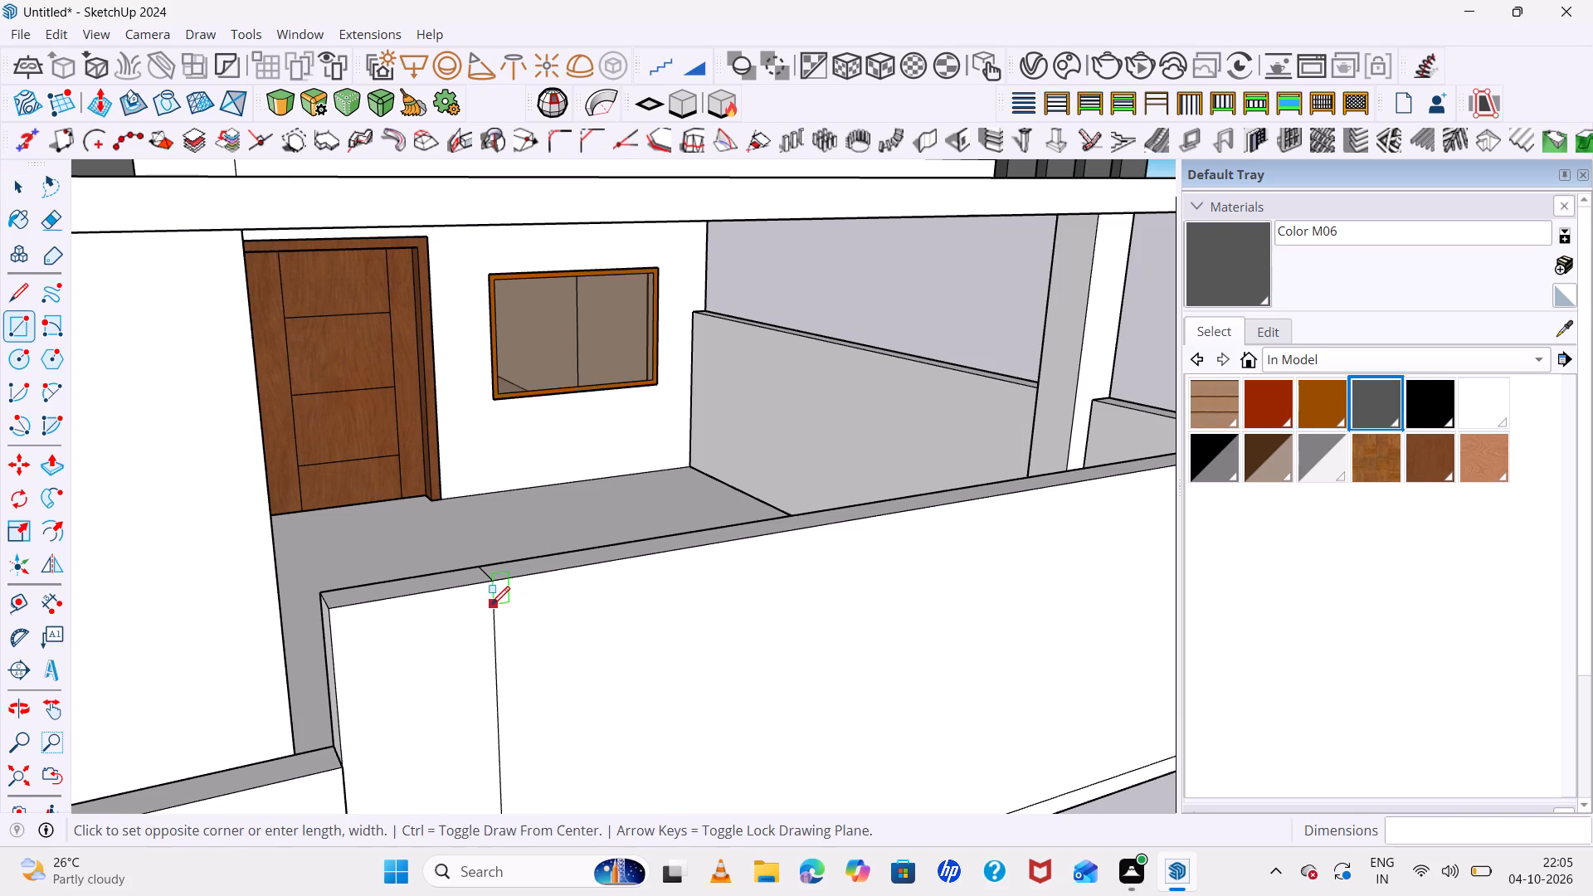
{"action": "scroll", "coordinate": [671, 645], "scroll_direction": "down", "scroll_amount": 6}
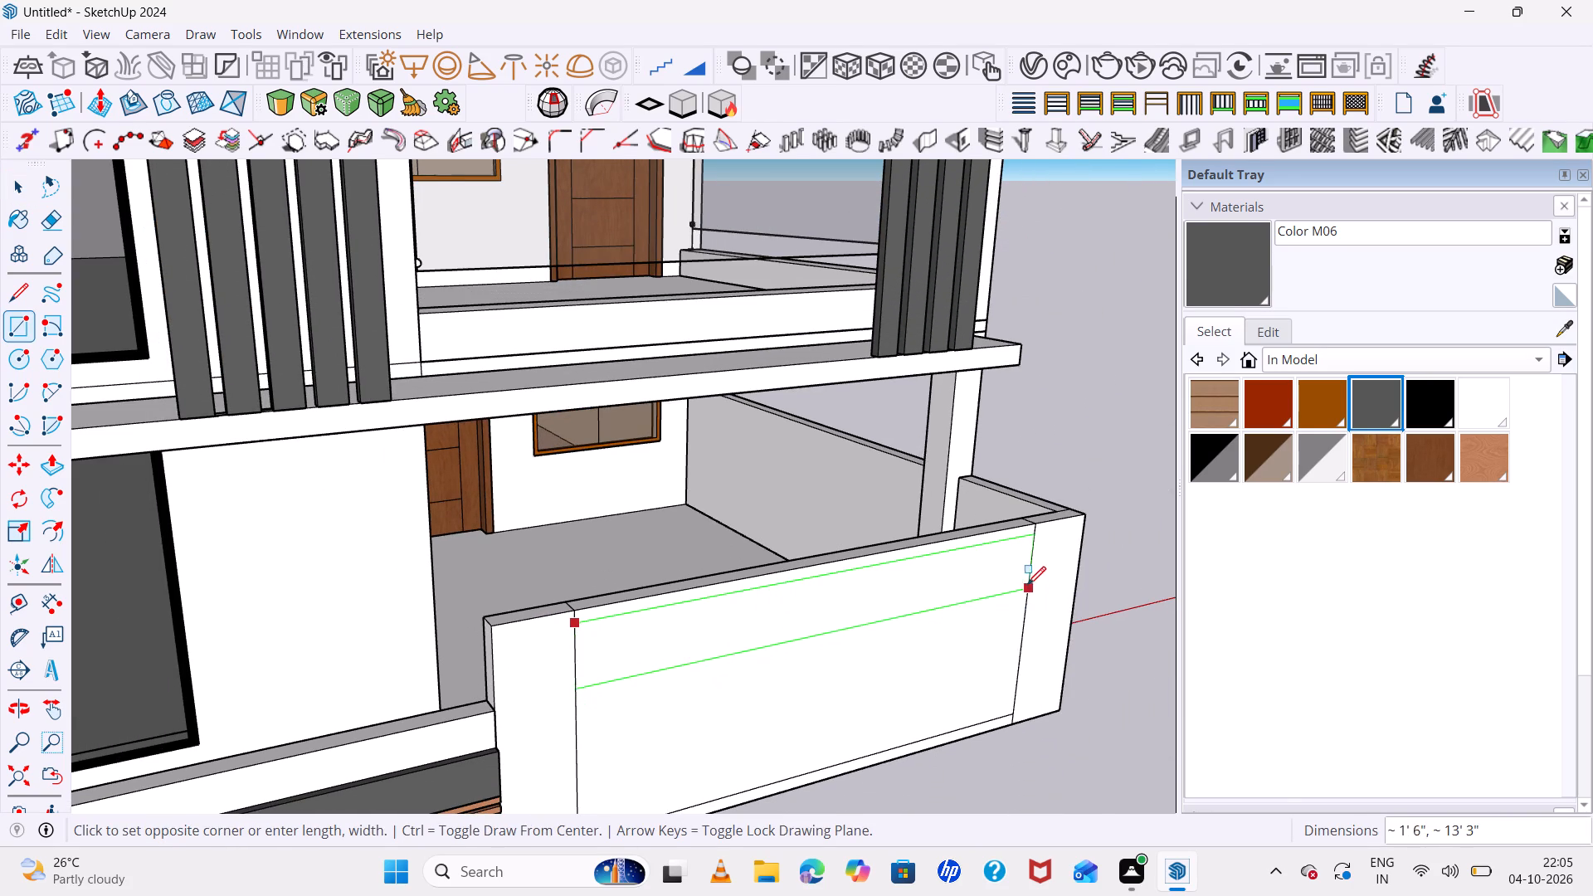
{"action": "scroll", "coordinate": [1024, 572], "scroll_direction": "up", "scroll_amount": 5}
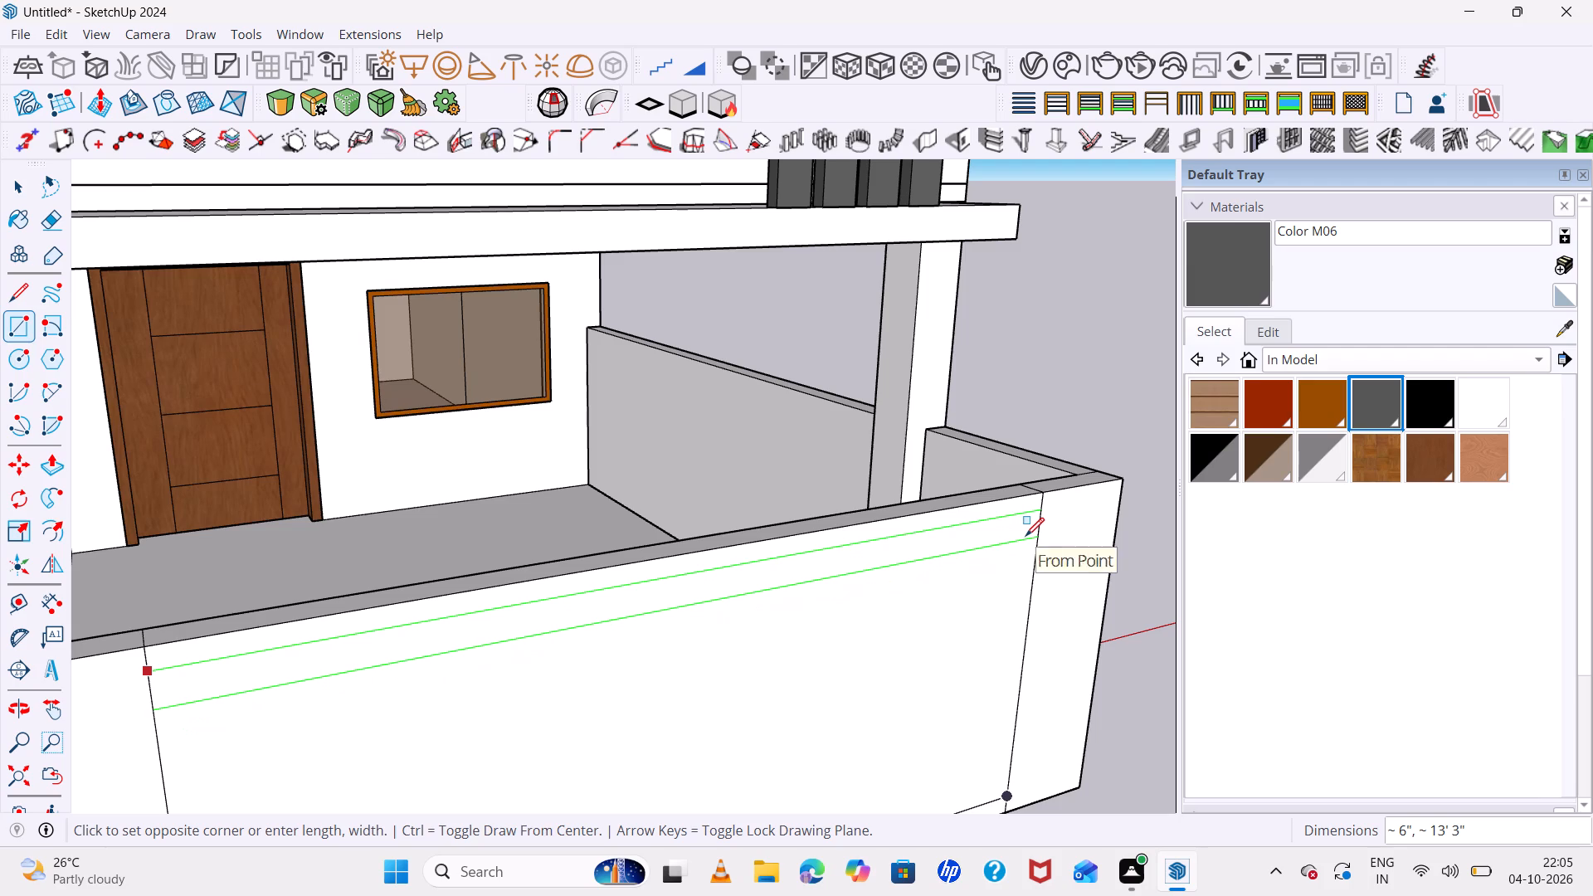
{"action": "left_click", "coordinate": [1035, 534]}
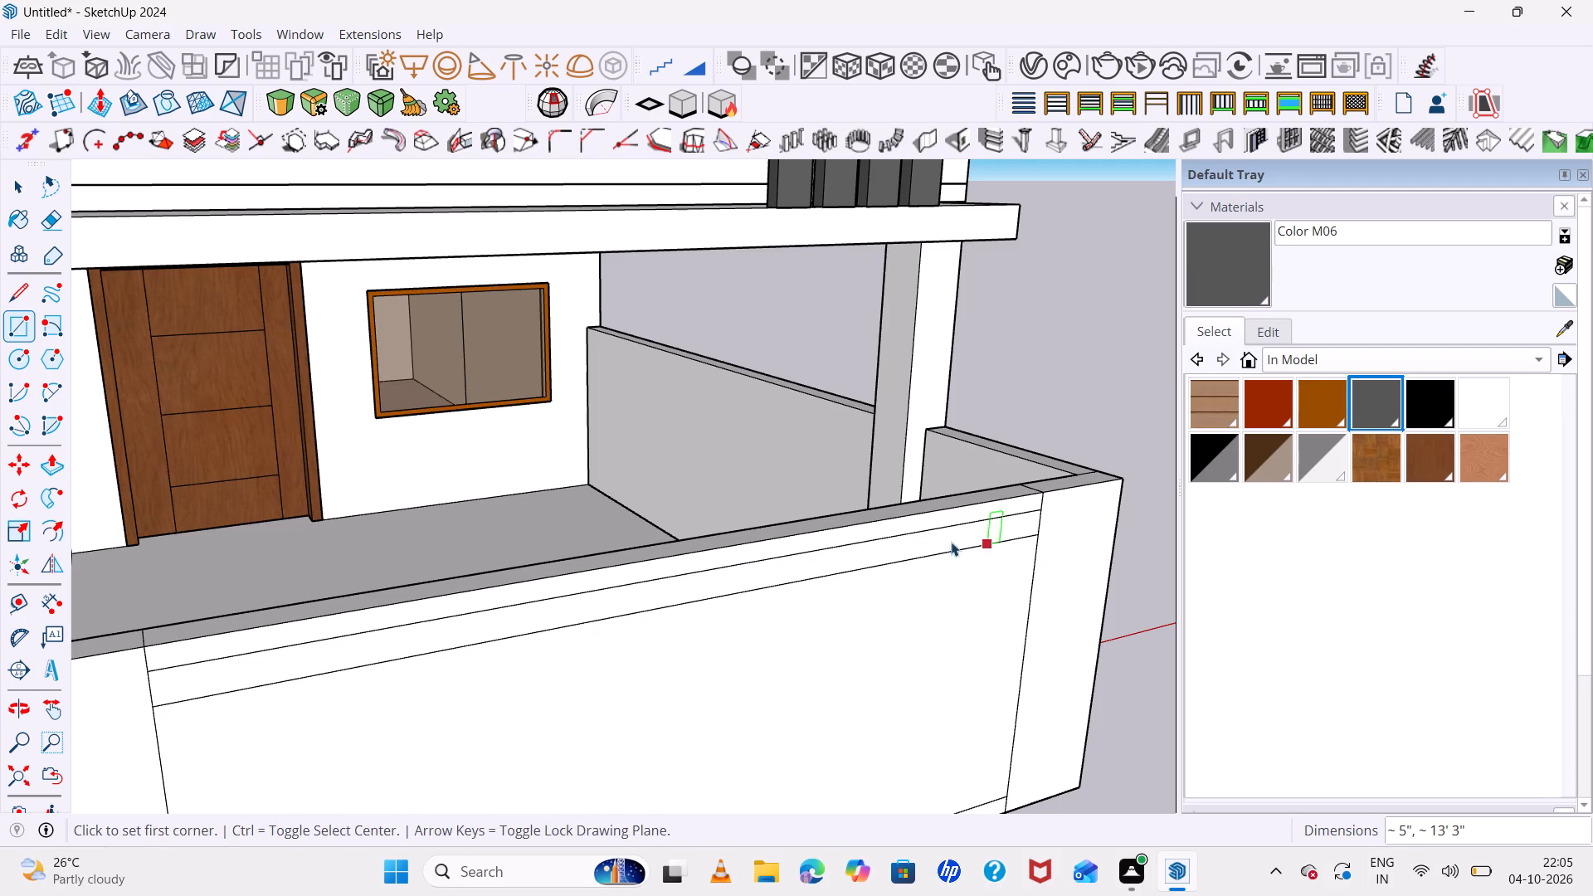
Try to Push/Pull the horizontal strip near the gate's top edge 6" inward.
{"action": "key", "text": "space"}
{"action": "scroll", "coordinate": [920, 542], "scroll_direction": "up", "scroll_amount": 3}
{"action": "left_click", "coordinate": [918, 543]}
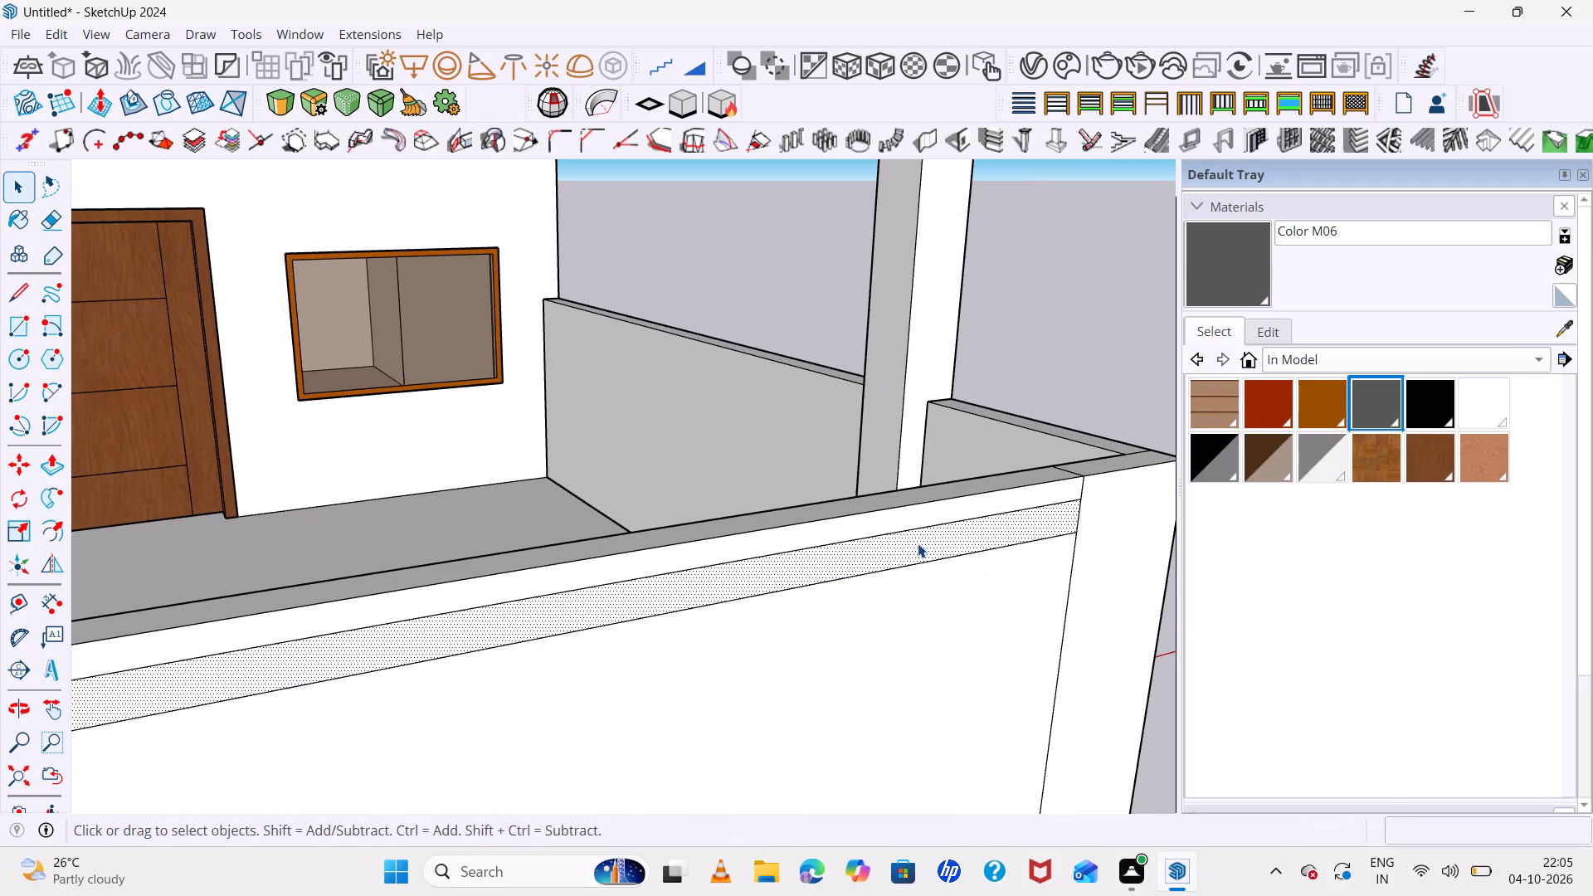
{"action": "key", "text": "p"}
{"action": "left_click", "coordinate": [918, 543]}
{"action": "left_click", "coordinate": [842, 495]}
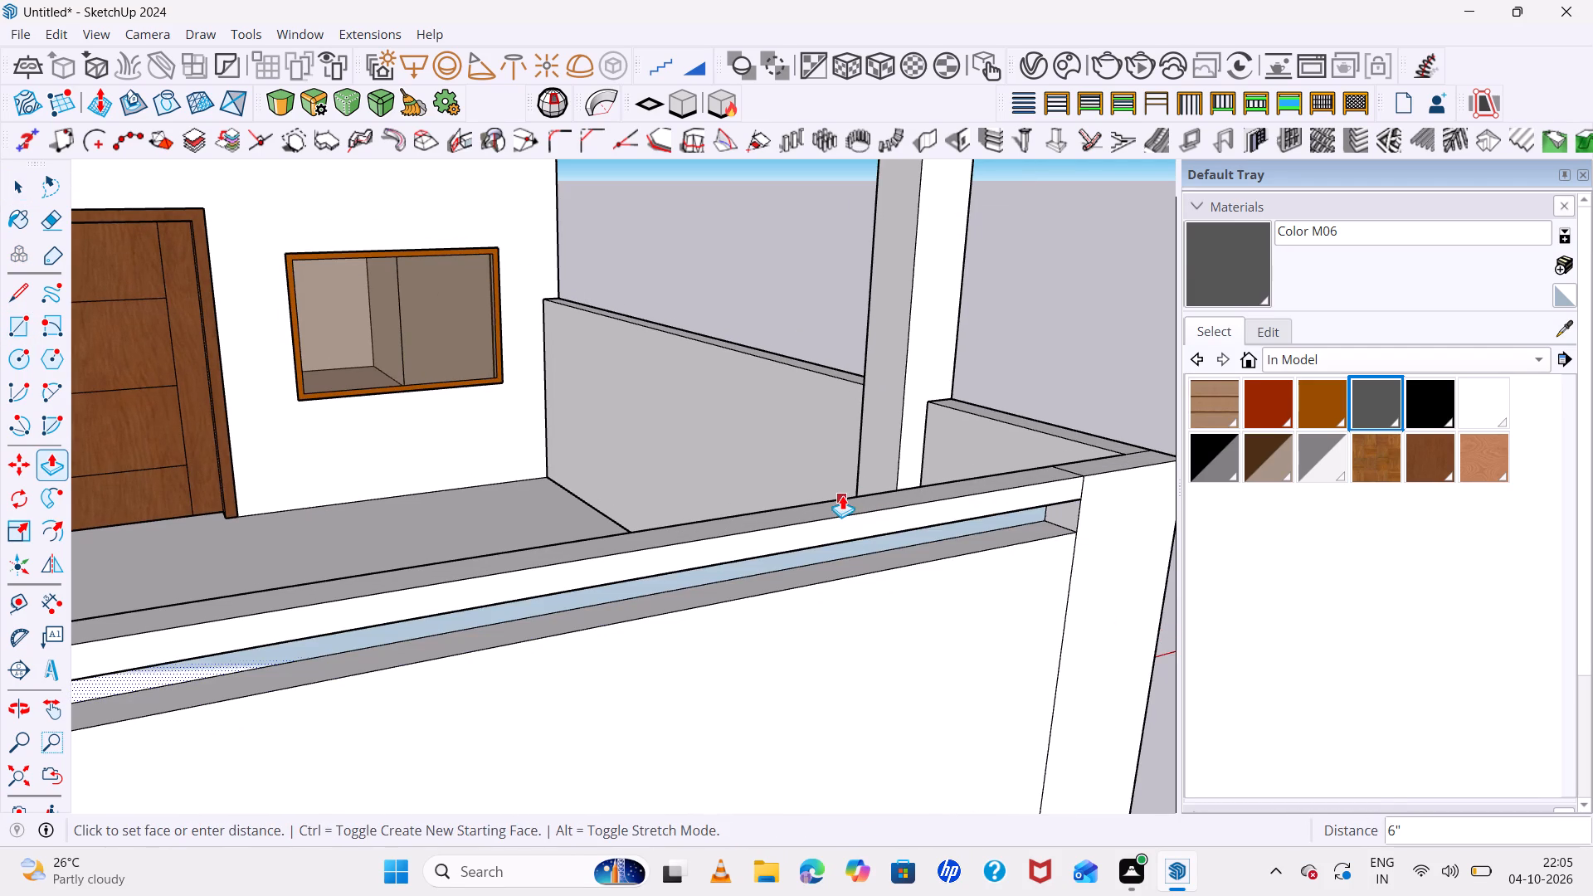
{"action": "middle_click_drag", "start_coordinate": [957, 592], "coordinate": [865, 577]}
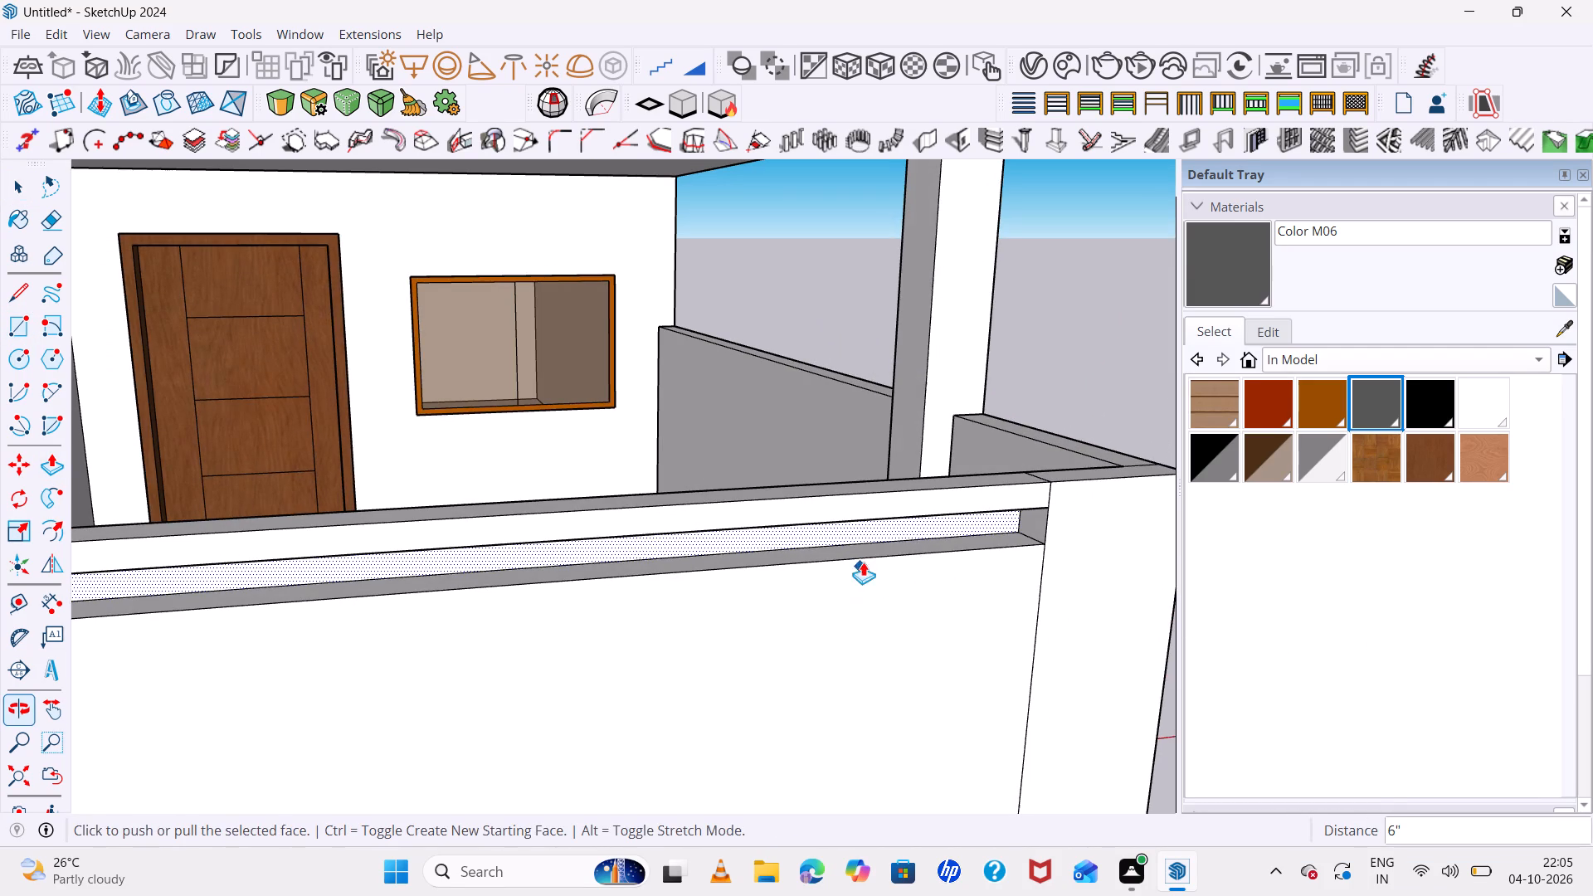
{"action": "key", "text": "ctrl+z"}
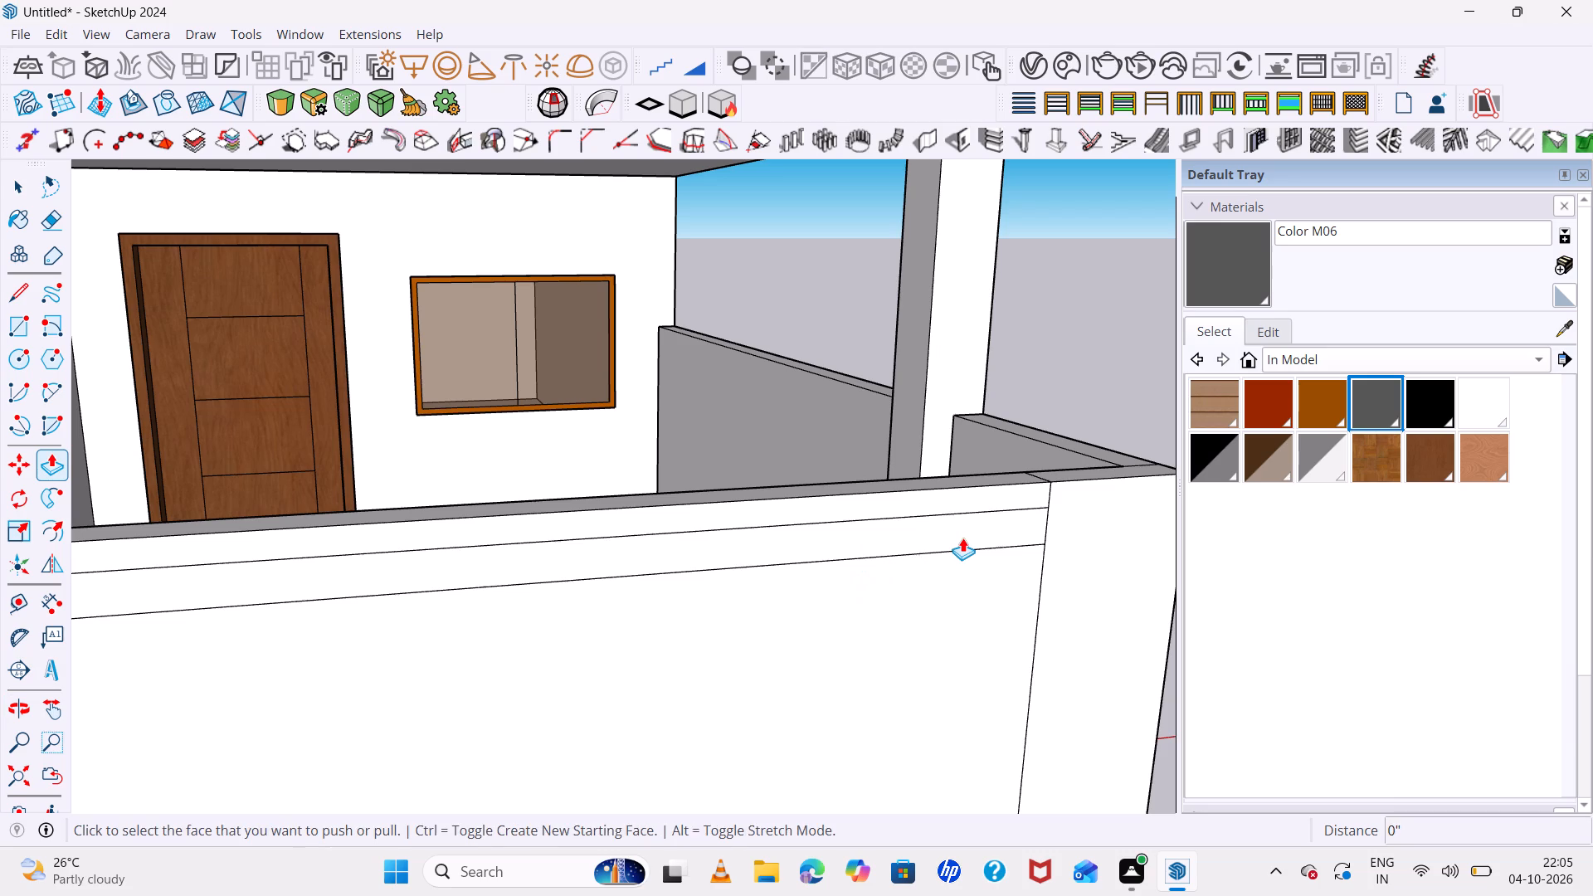
Push/Pull the horizontal strip near the gate's top edge inward as a recessed groove.
{"action": "left_click", "coordinate": [961, 536]}
{"action": "middle_click_drag", "start_coordinate": [914, 473], "coordinate": [913, 546]}
{"action": "left_click", "coordinate": [925, 547]}
{"action": "scroll", "coordinate": [878, 560], "scroll_direction": "down", "scroll_amount": 6}
{"action": "middle_click_drag", "start_coordinate": [899, 564], "coordinate": [860, 360]}
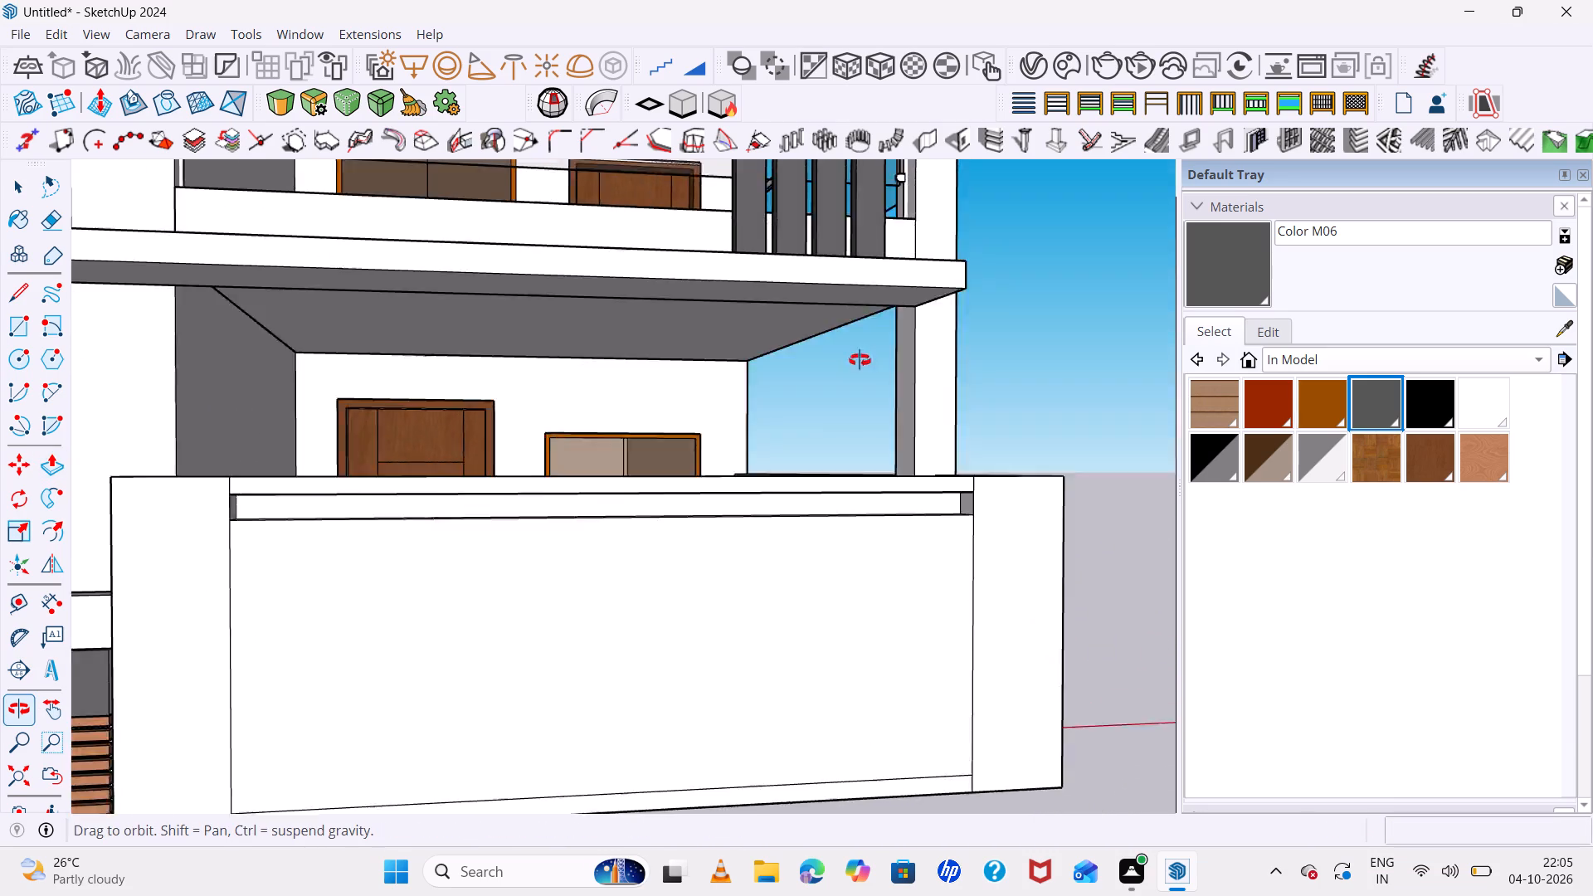
Cut out the back face of the recessed groove near the gate's top edge to open it through.
{"action": "middle_click_drag", "start_coordinate": [860, 360], "coordinate": [54, 655]}
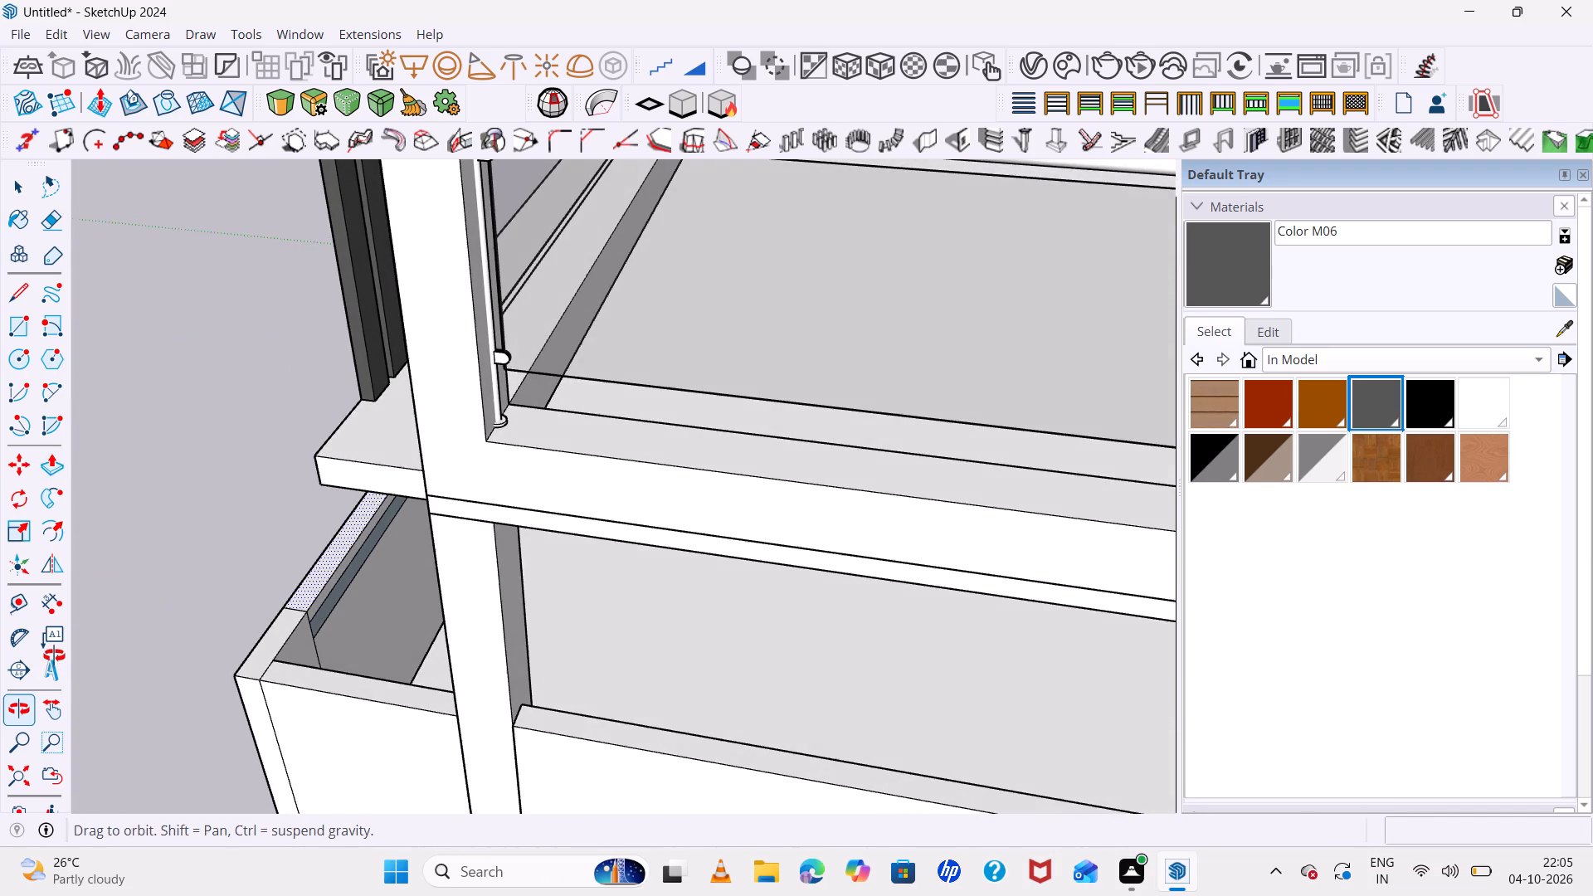
{"action": "middle_click_drag", "start_coordinate": [54, 655], "coordinate": [53, 654]}
{"action": "scroll", "coordinate": [372, 617], "scroll_direction": "up", "scroll_amount": 5}
{"action": "key", "text": "space"}
{"action": "left_click", "coordinate": [298, 600]}
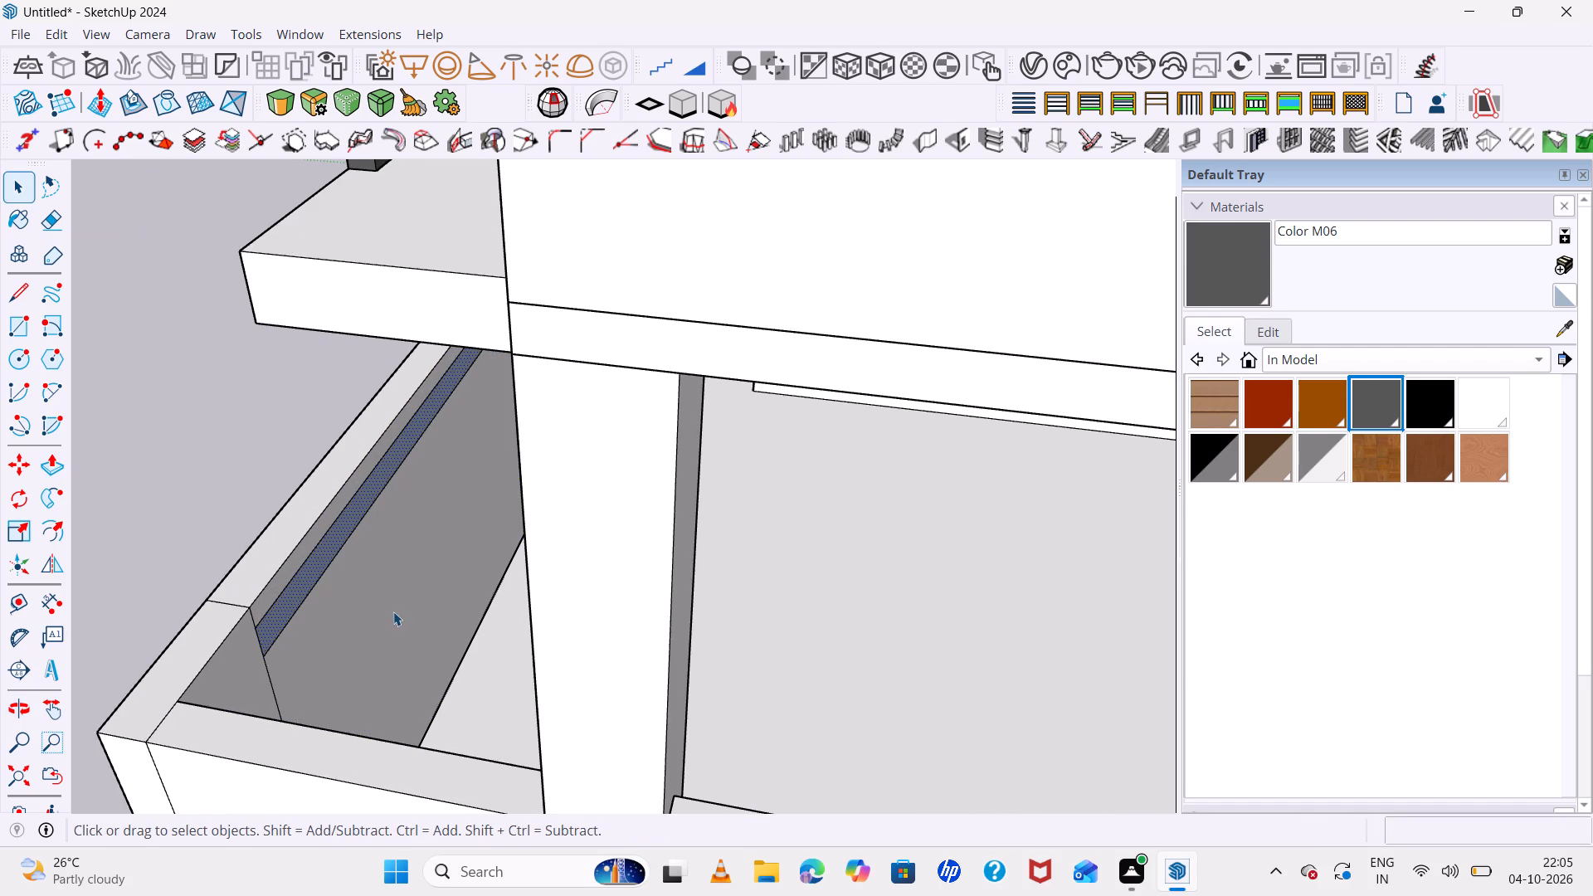
{"action": "key", "text": "ctrl+x"}
Draw a horizontal rectangle about 7" by 13' 3" across the gate's front face, a short distance below the open top slot.
{"action": "scroll", "coordinate": [330, 592], "scroll_direction": "down", "scroll_amount": 4}
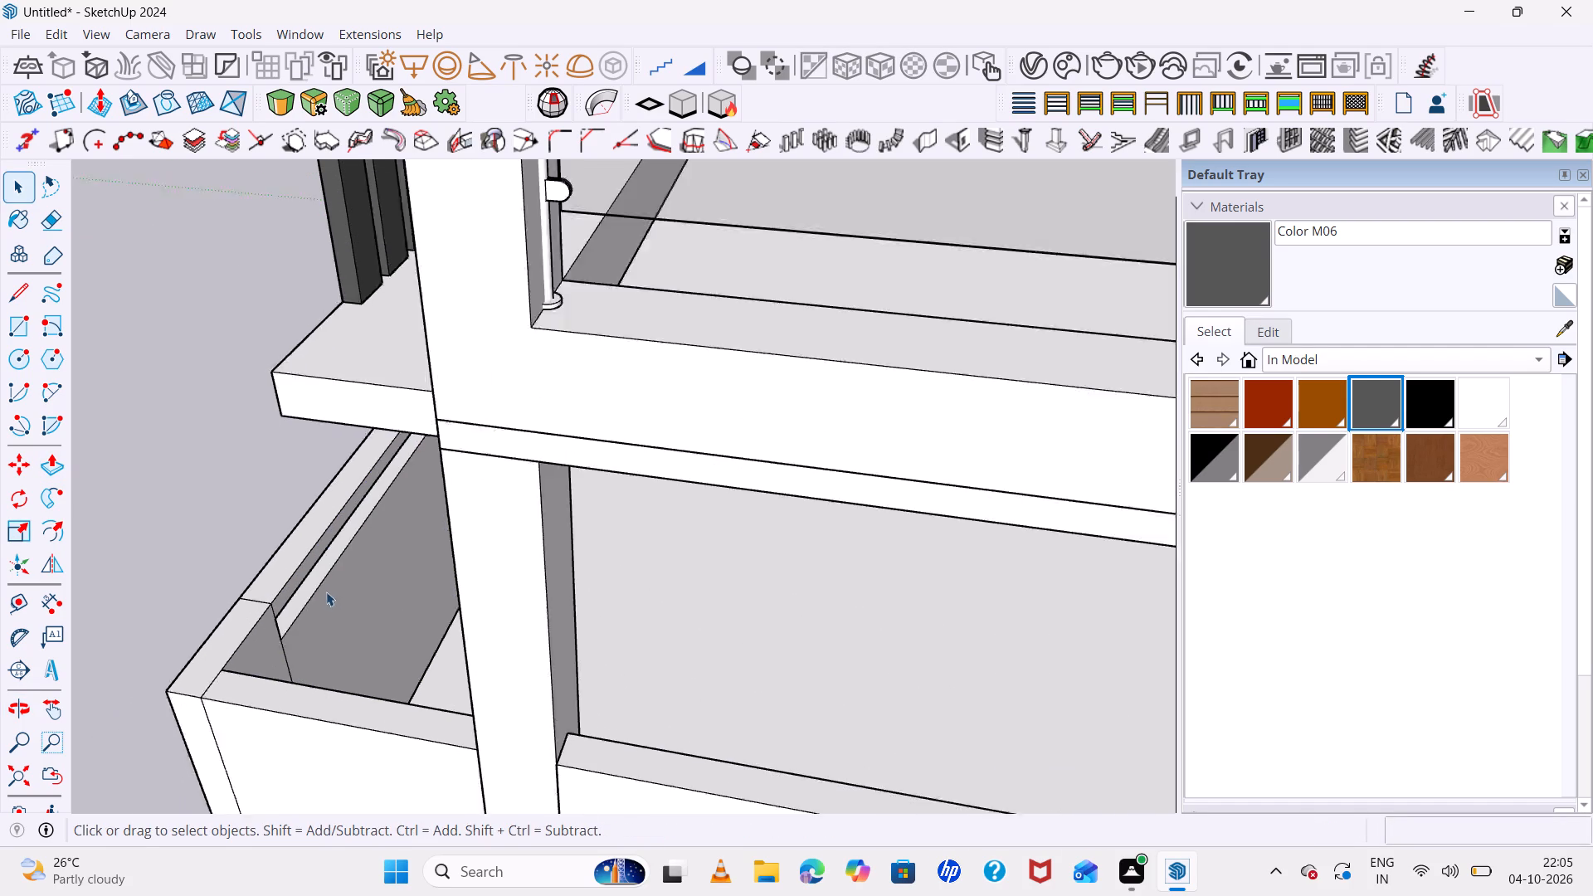
{"action": "scroll", "coordinate": [326, 592], "scroll_direction": "down", "scroll_amount": 2}
{"action": "middle_click_drag", "start_coordinate": [268, 573], "coordinate": [902, 306]}
{"action": "middle_click", "coordinate": [902, 306]}
{"action": "scroll", "coordinate": [871, 315], "scroll_direction": "down", "scroll_amount": 6}
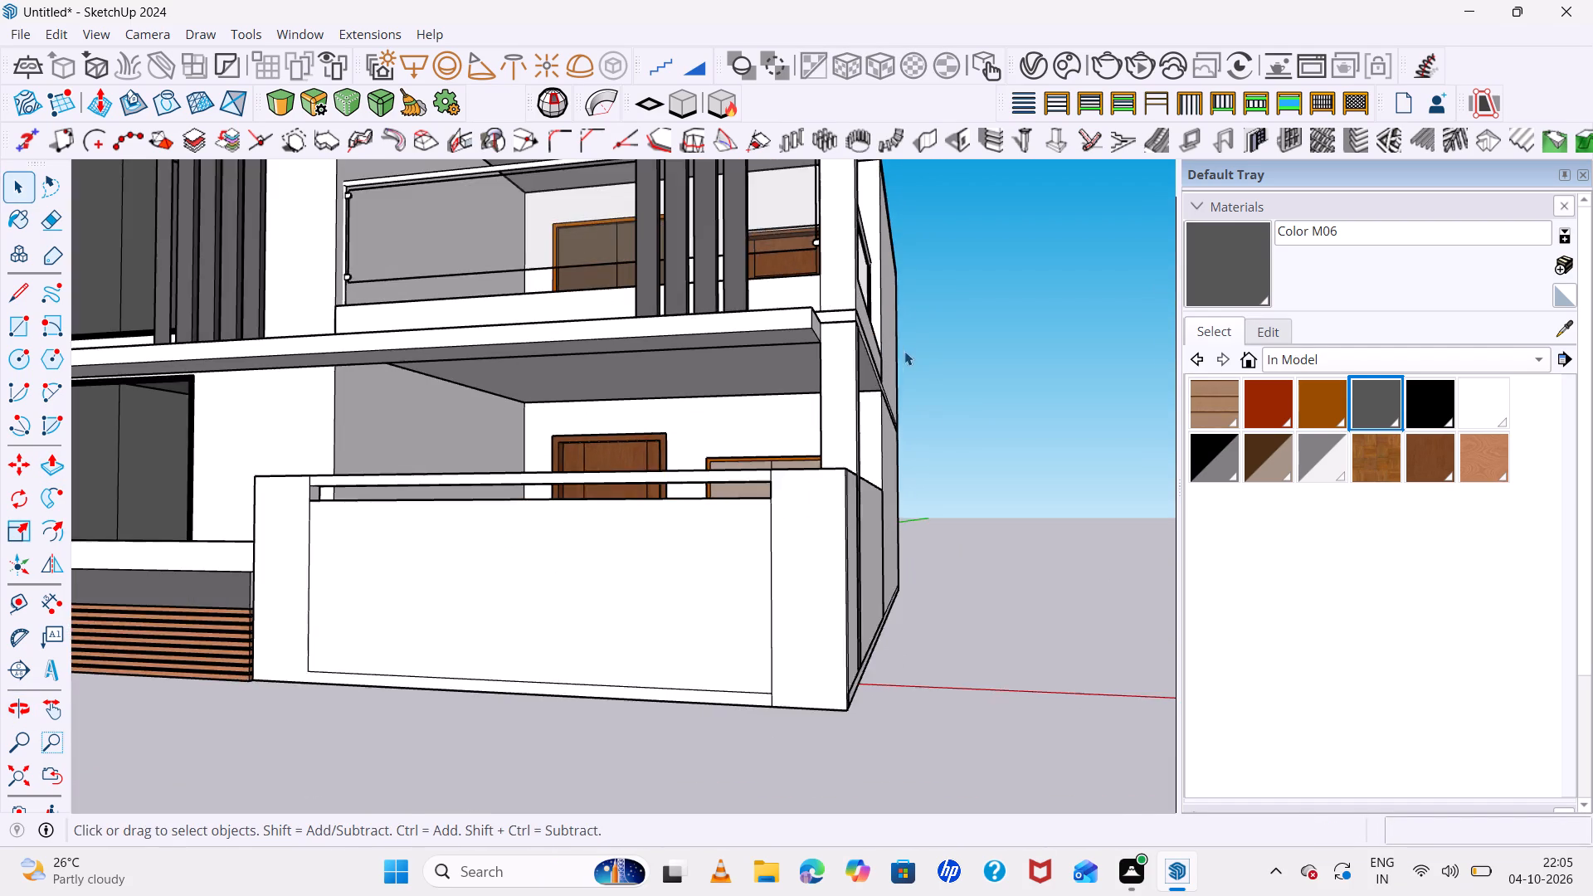
{"action": "scroll", "coordinate": [912, 358], "scroll_direction": "down", "scroll_amount": 6}
{"action": "middle_click_drag", "start_coordinate": [635, 429], "coordinate": [958, 507]}
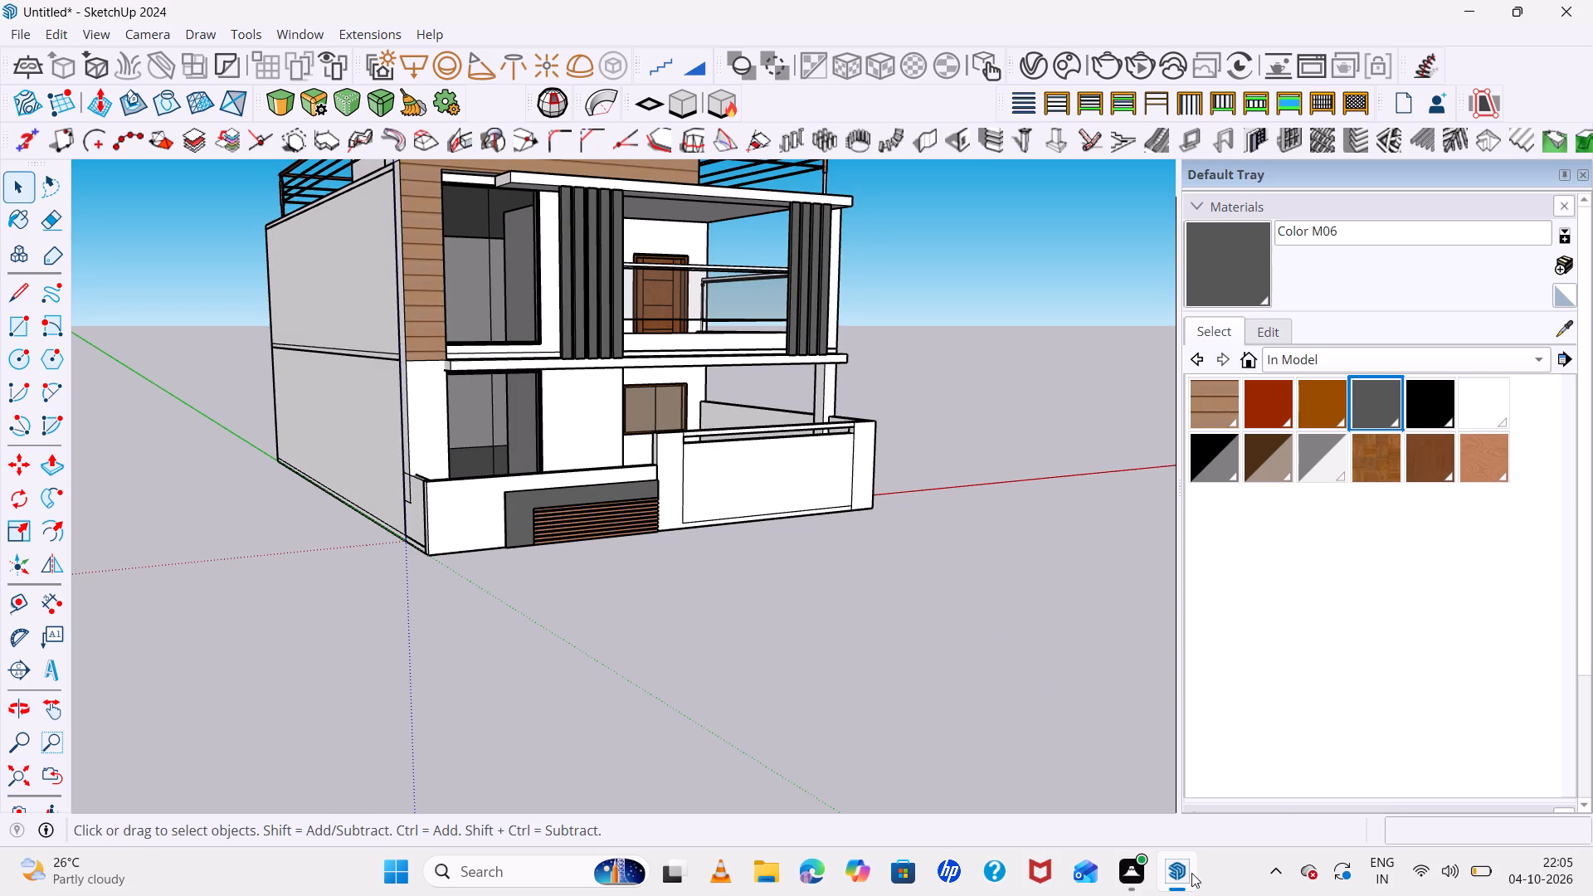
{"action": "scroll", "coordinate": [899, 433], "scroll_direction": "up", "scroll_amount": 6}
{"action": "scroll", "coordinate": [936, 515], "scroll_direction": "up", "scroll_amount": 4}
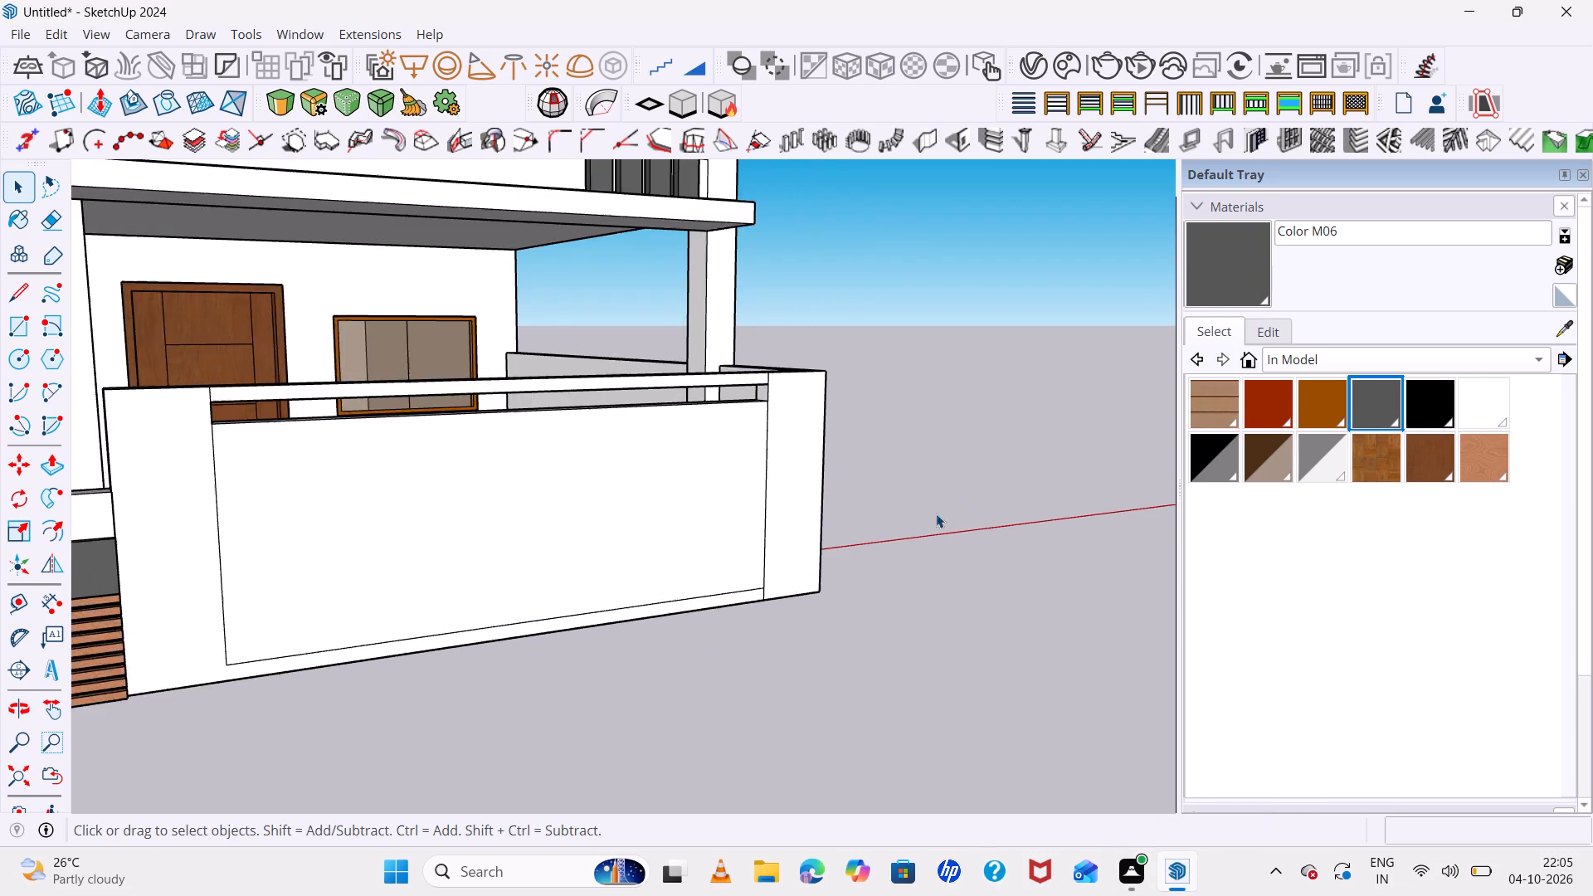
{"action": "middle_click_drag", "start_coordinate": [972, 518], "coordinate": [657, 578]}
{"action": "middle_click_drag", "start_coordinate": [651, 578], "coordinate": [637, 578]}
{"action": "scroll", "coordinate": [870, 505], "scroll_direction": "down", "scroll_amount": 7}
{"action": "scroll", "coordinate": [563, 485], "scroll_direction": "up", "scroll_amount": 6}
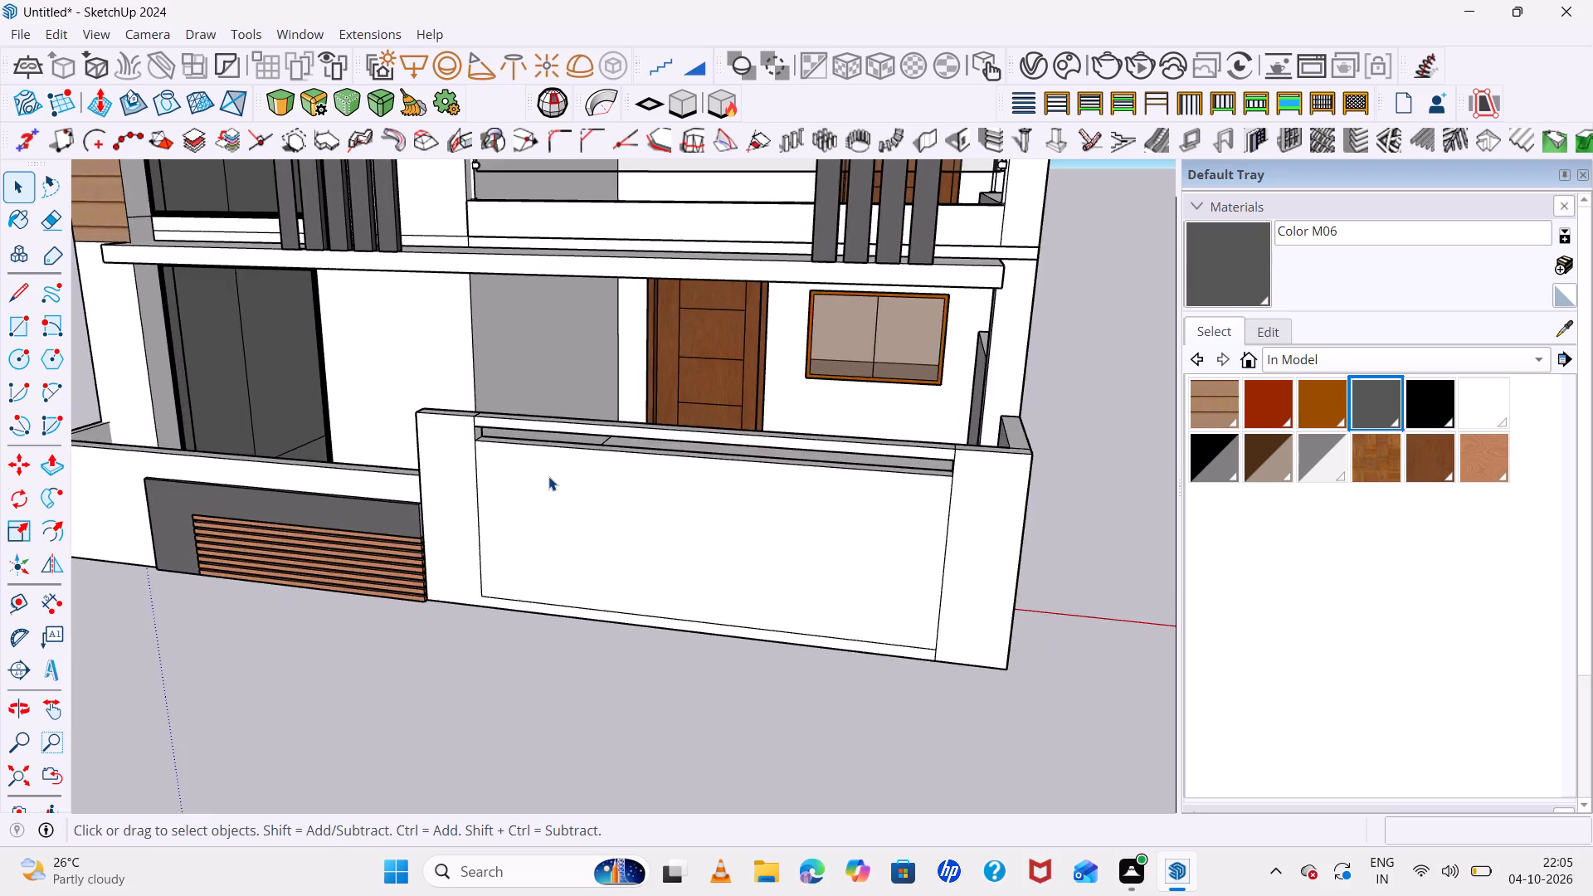
{"action": "middle_click_drag", "start_coordinate": [556, 485], "coordinate": [607, 363]}
{"action": "scroll", "coordinate": [607, 369], "scroll_direction": "up", "scroll_amount": 1}
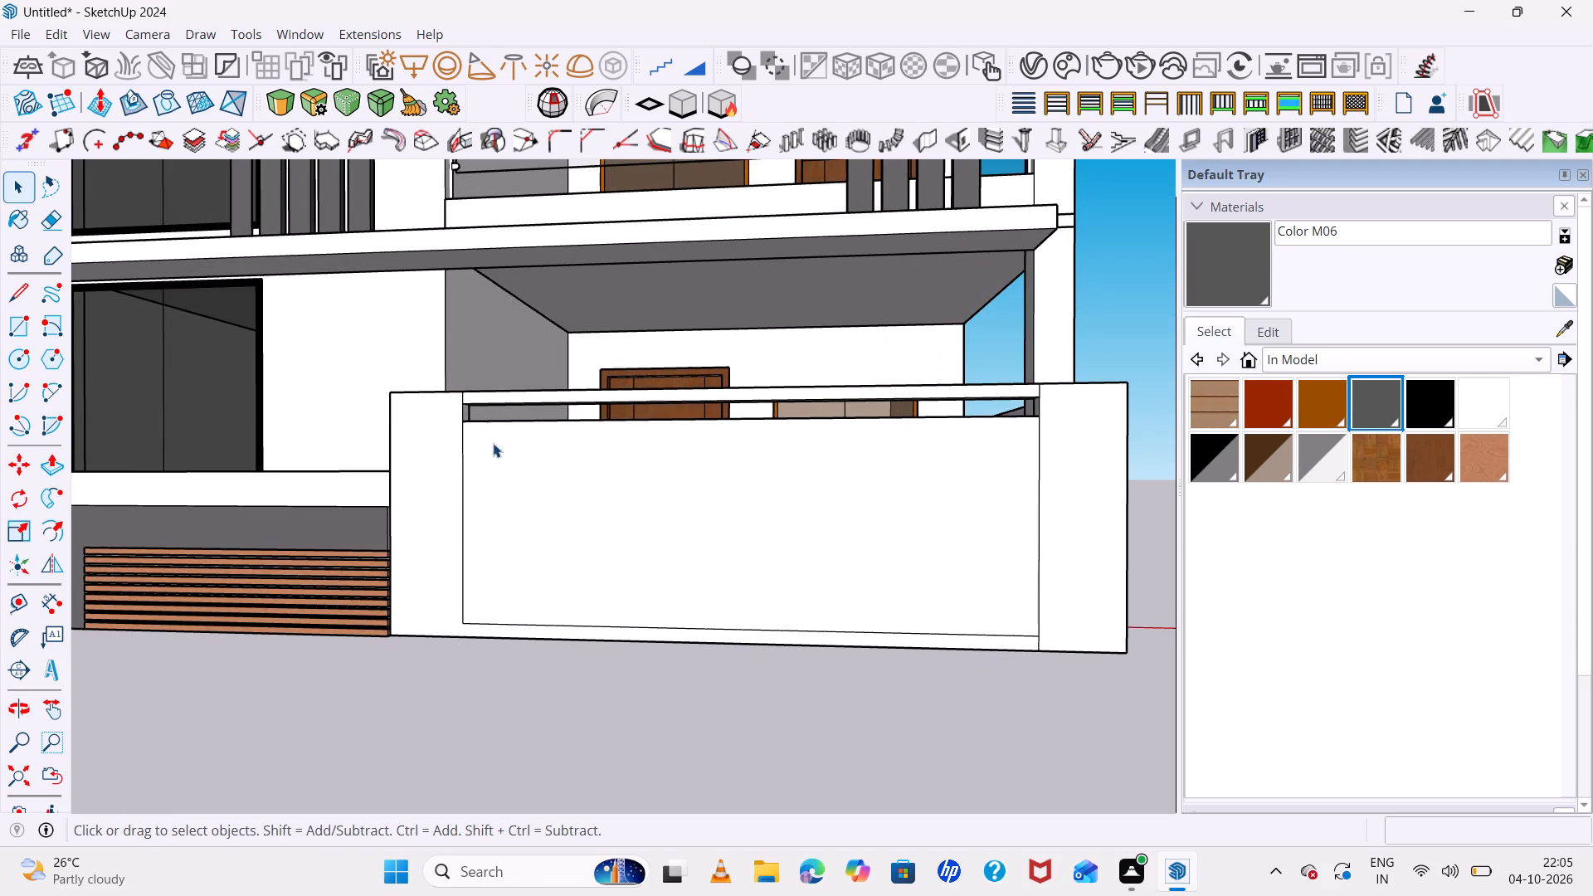
{"action": "key", "text": "r"}
{"action": "scroll", "coordinate": [477, 443], "scroll_direction": "up", "scroll_amount": 4}
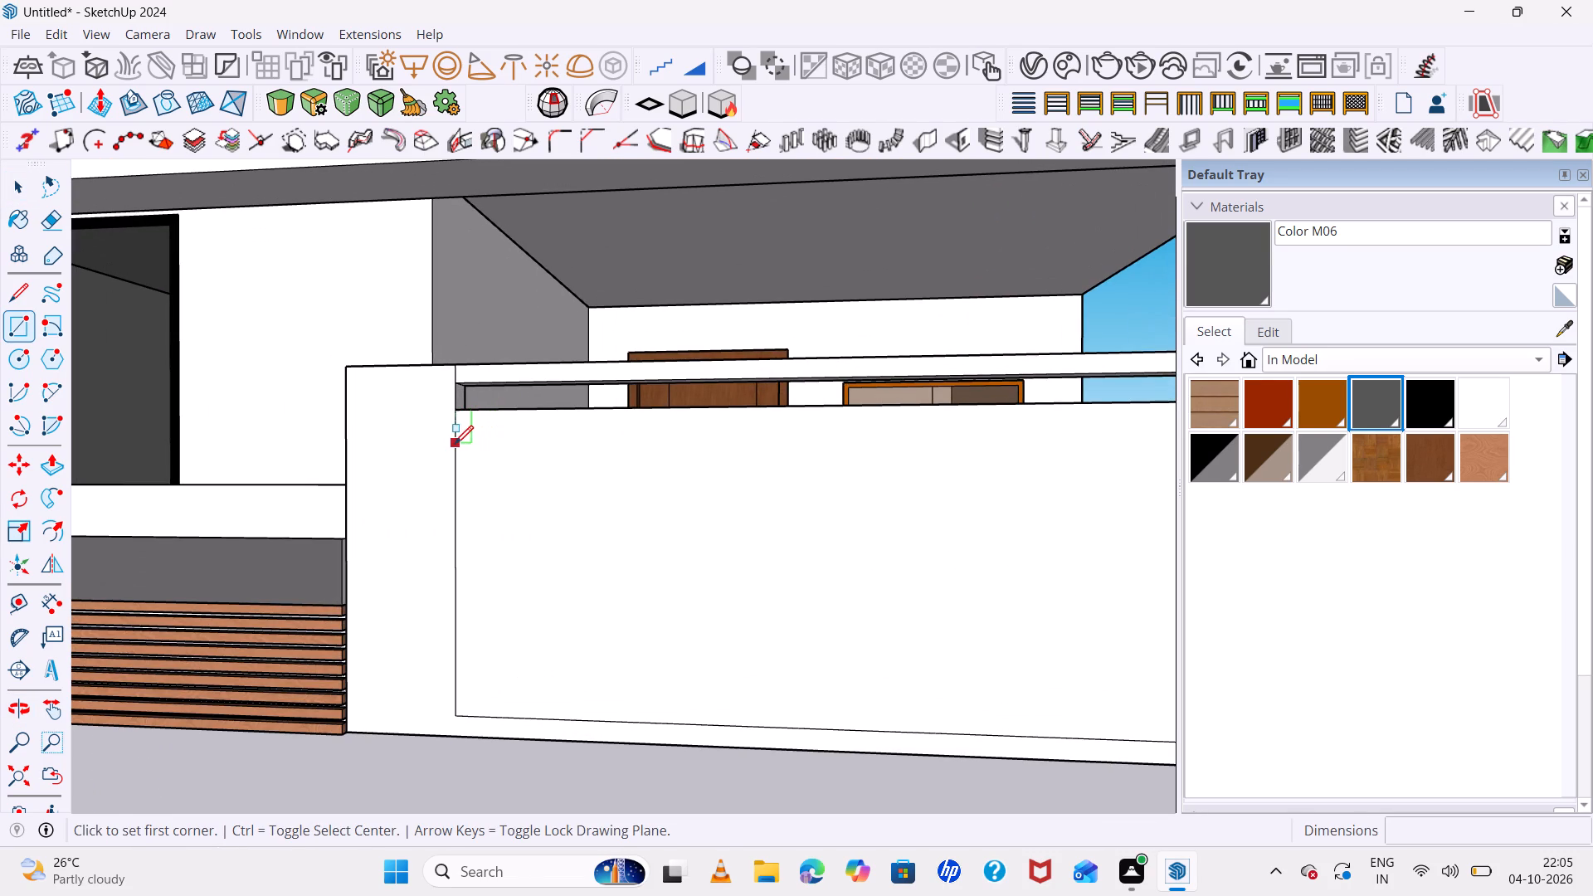
{"action": "left_click", "coordinate": [453, 444]}
{"action": "scroll", "coordinate": [728, 528], "scroll_direction": "down", "scroll_amount": 7}
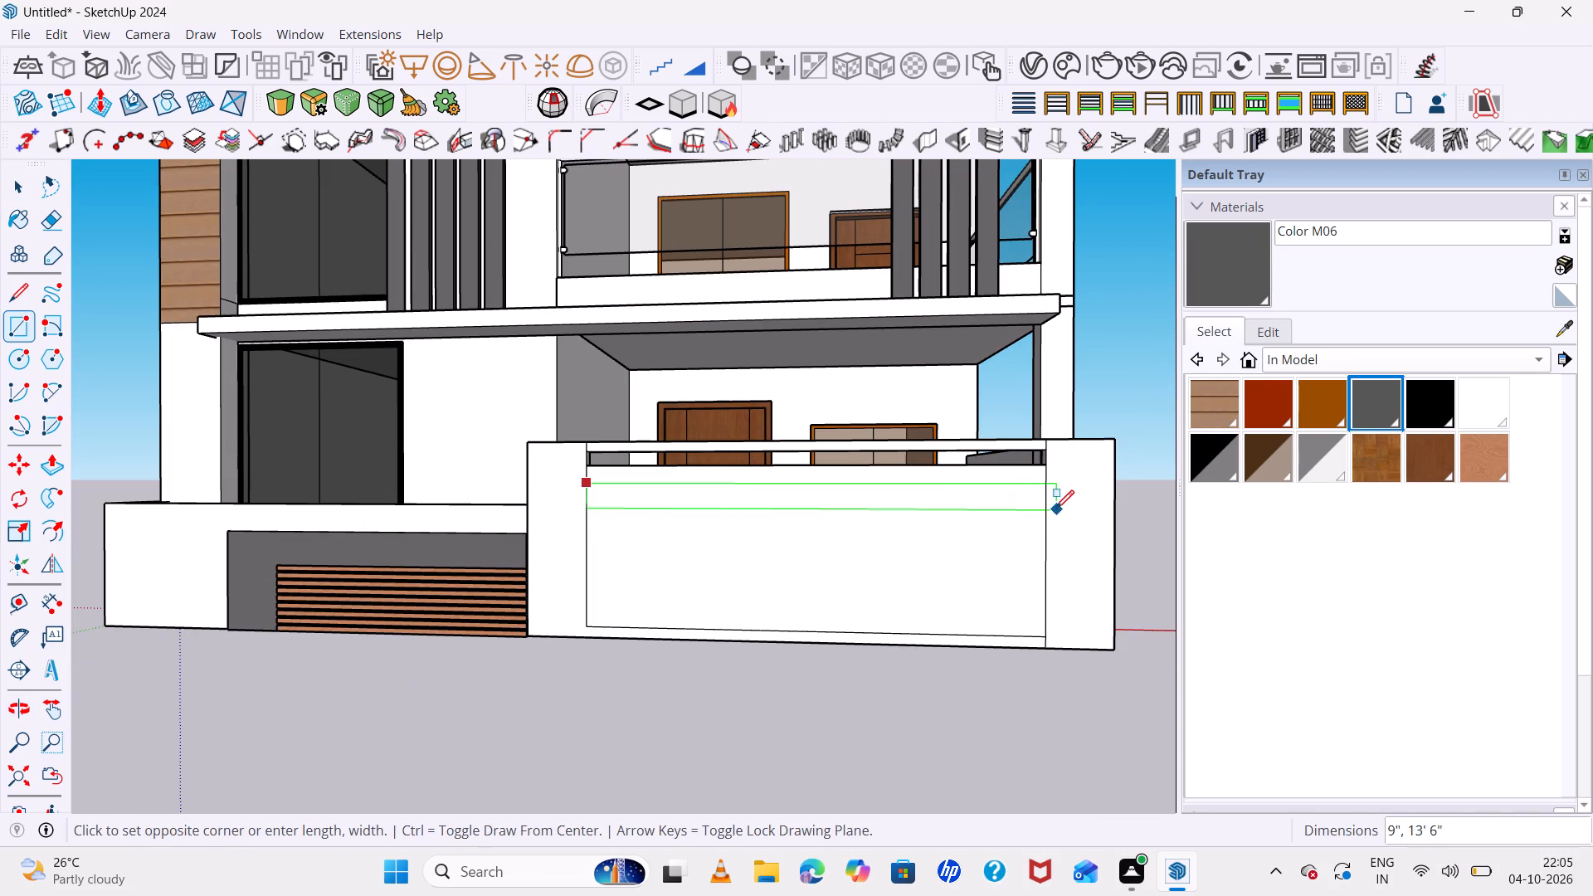
{"action": "scroll", "coordinate": [1042, 503], "scroll_direction": "up", "scroll_amount": 4}
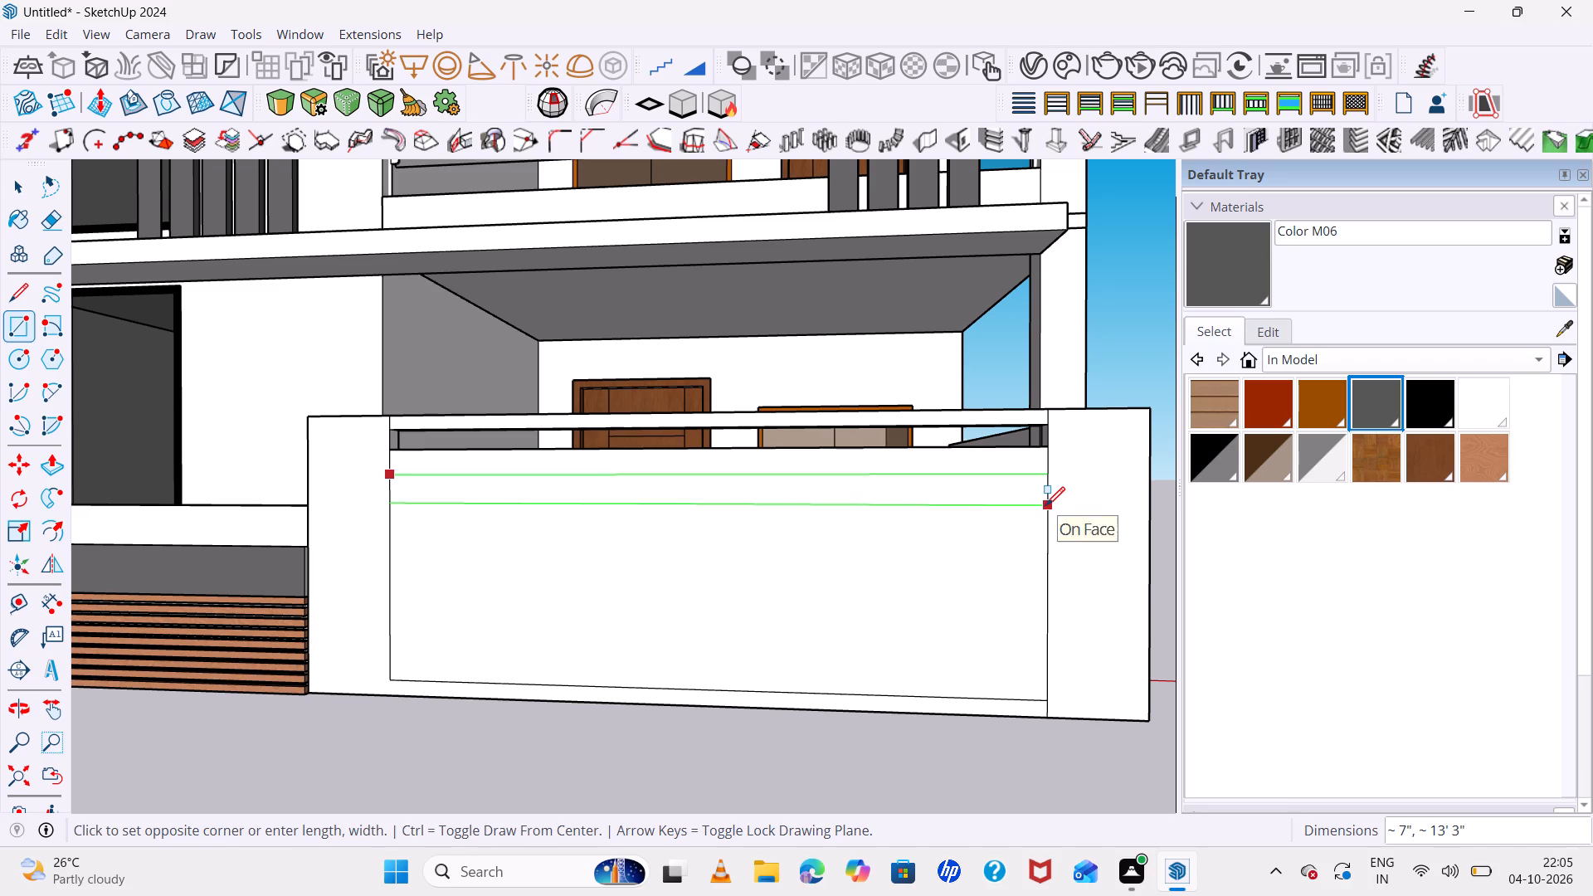
{"action": "left_click", "coordinate": [1046, 505]}
{"action": "key", "text": "space"}
Push/Pull the second horizontal strip on the gate's front face inward as a recessed groove.
{"action": "middle_click_drag", "start_coordinate": [871, 500], "coordinate": [692, 624]}
{"action": "key", "text": "space"}
{"action": "scroll", "coordinate": [808, 561], "scroll_direction": "up", "scroll_amount": 1}
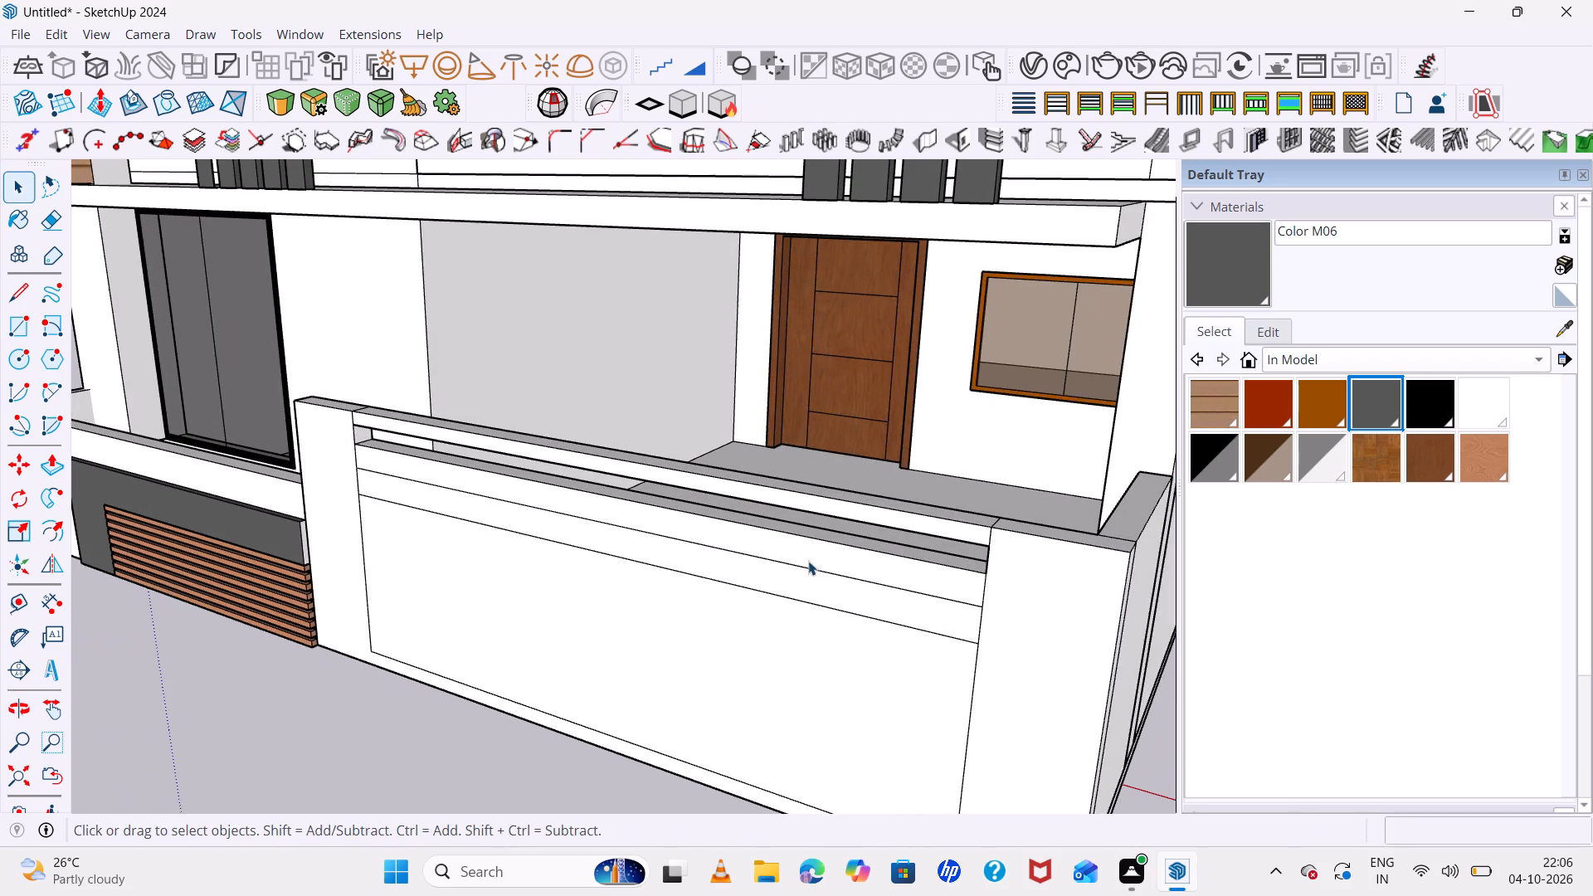
{"action": "left_click", "coordinate": [806, 590]}
{"action": "key", "text": "p"}
{"action": "left_click", "coordinate": [807, 590]}
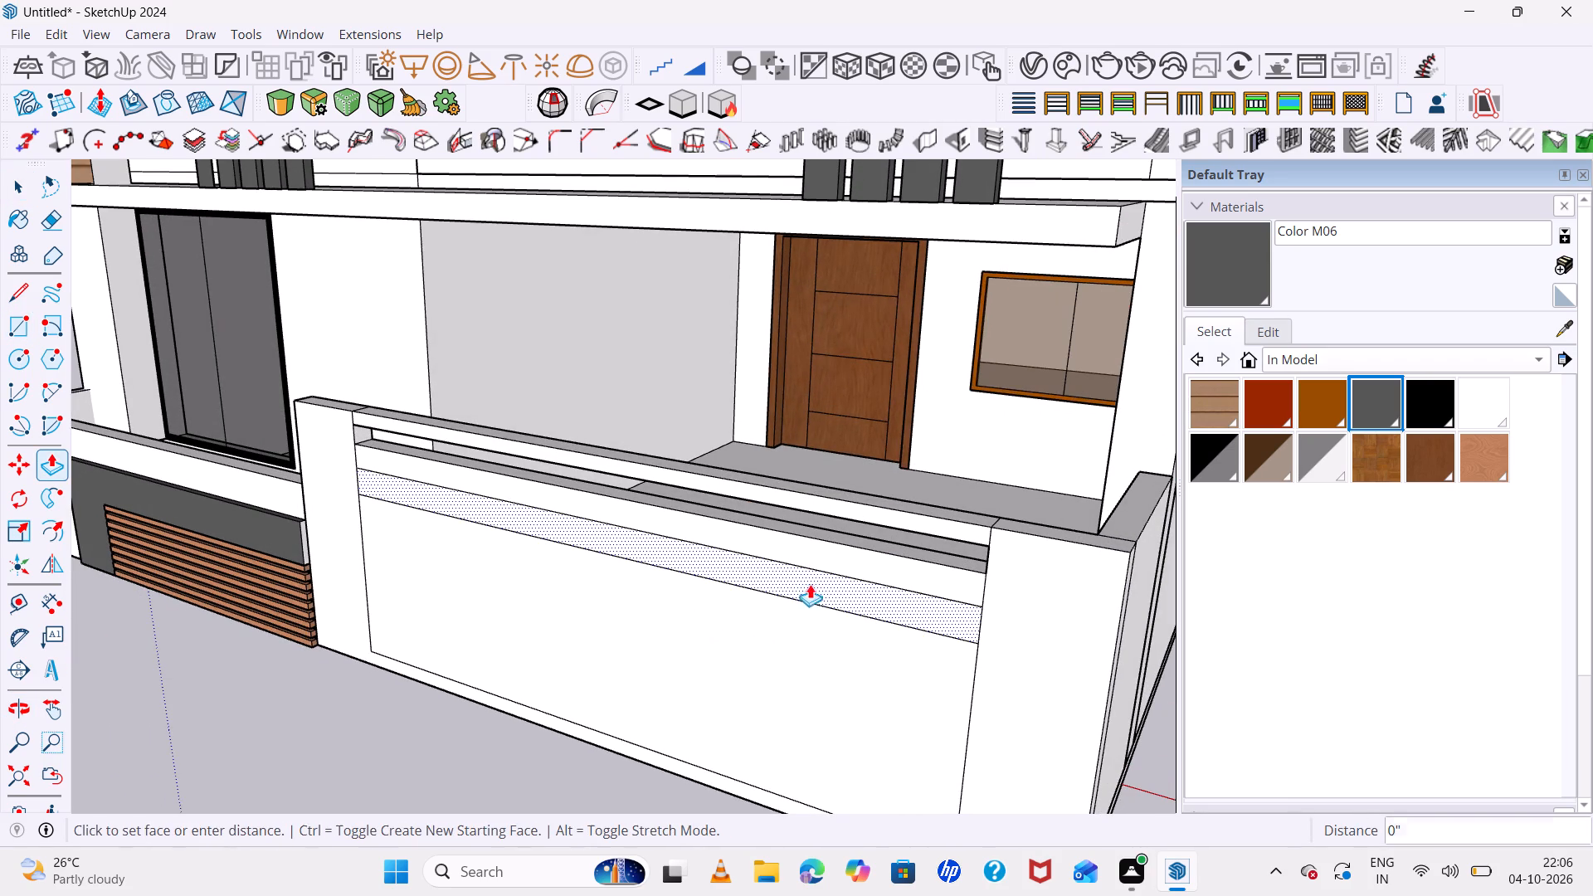
{"action": "middle_click_drag", "start_coordinate": [887, 497], "coordinate": [844, 591]}
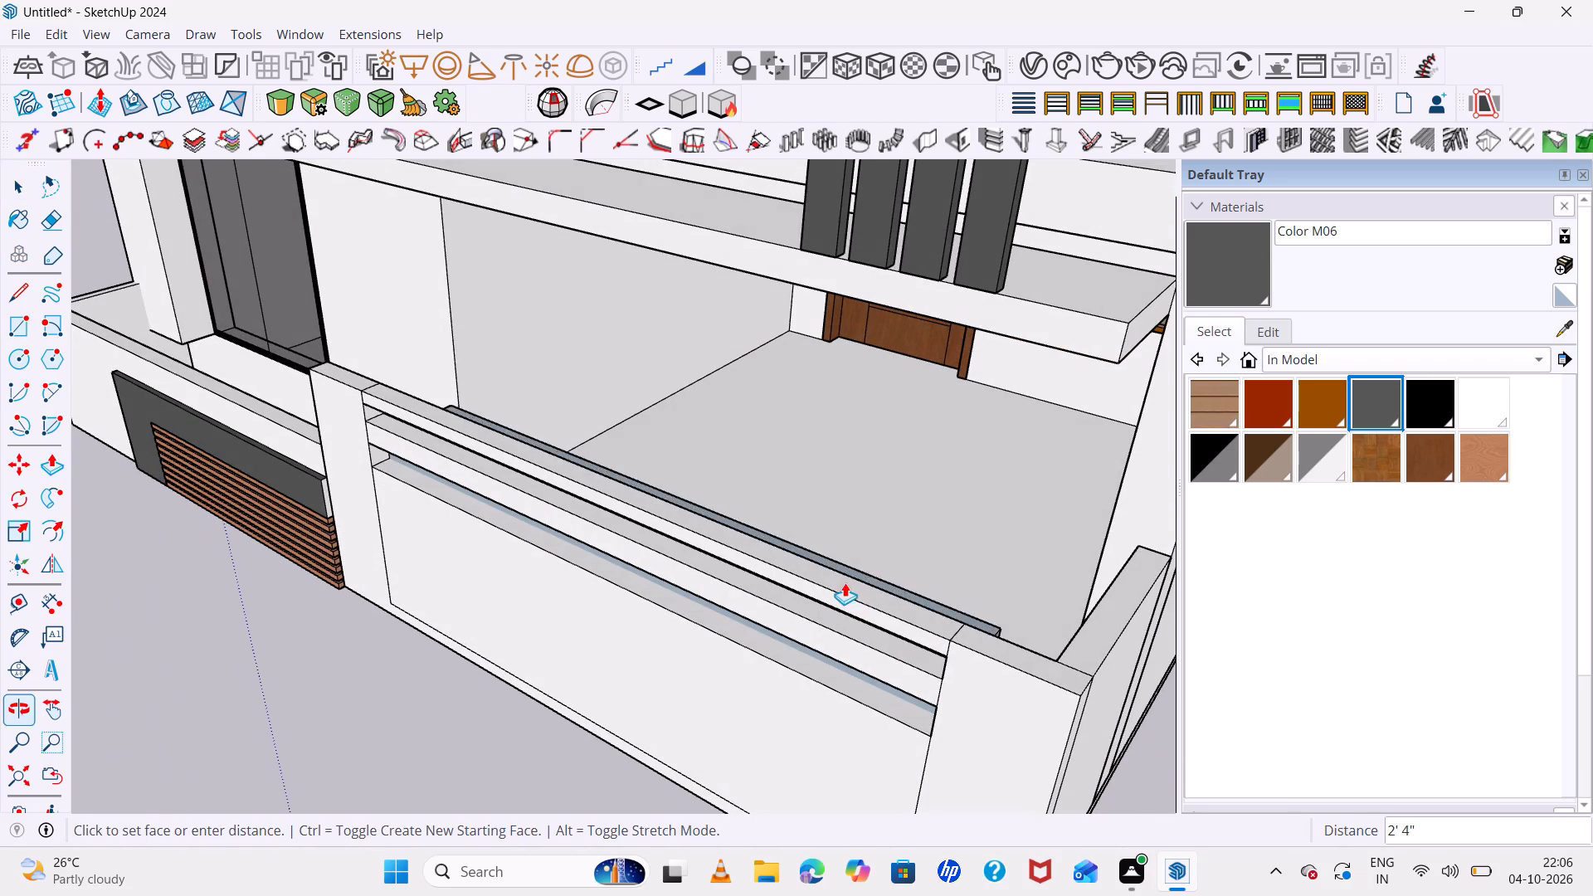
{"action": "left_click", "coordinate": [887, 596]}
{"action": "middle_click_drag", "start_coordinate": [877, 610], "coordinate": [980, 435]}
{"action": "middle_click", "coordinate": [980, 435]}
{"action": "scroll", "coordinate": [670, 621], "scroll_direction": "down", "scroll_amount": 6}
{"action": "middle_click_drag", "start_coordinate": [710, 626], "coordinate": [775, 544]}
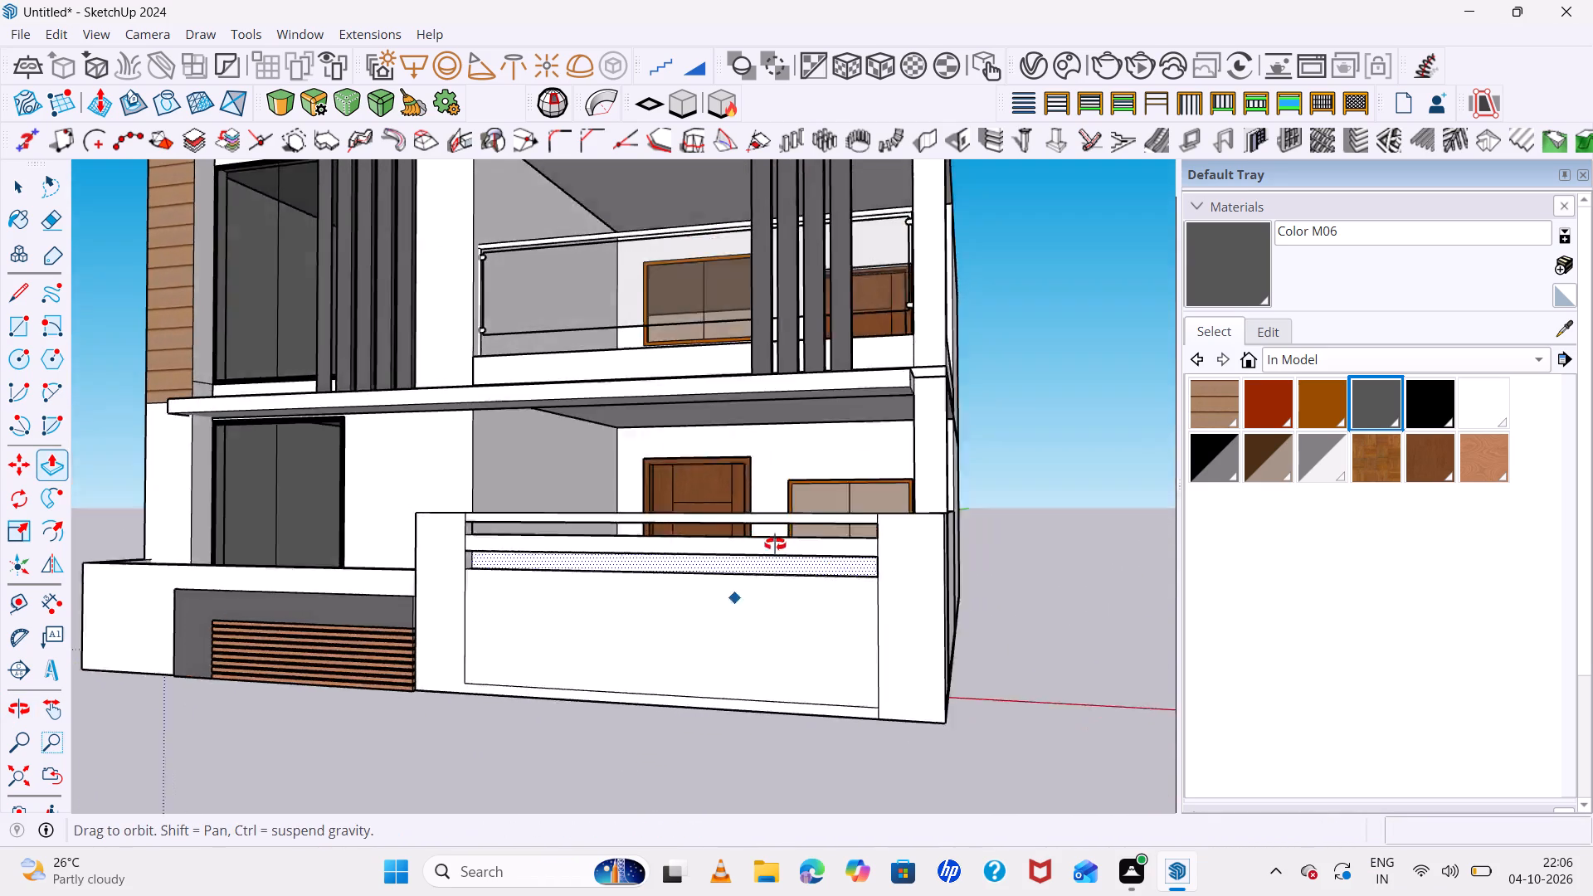
{"action": "middle_click_drag", "start_coordinate": [775, 544], "coordinate": [802, 477]}
{"action": "key", "text": "Escape"}
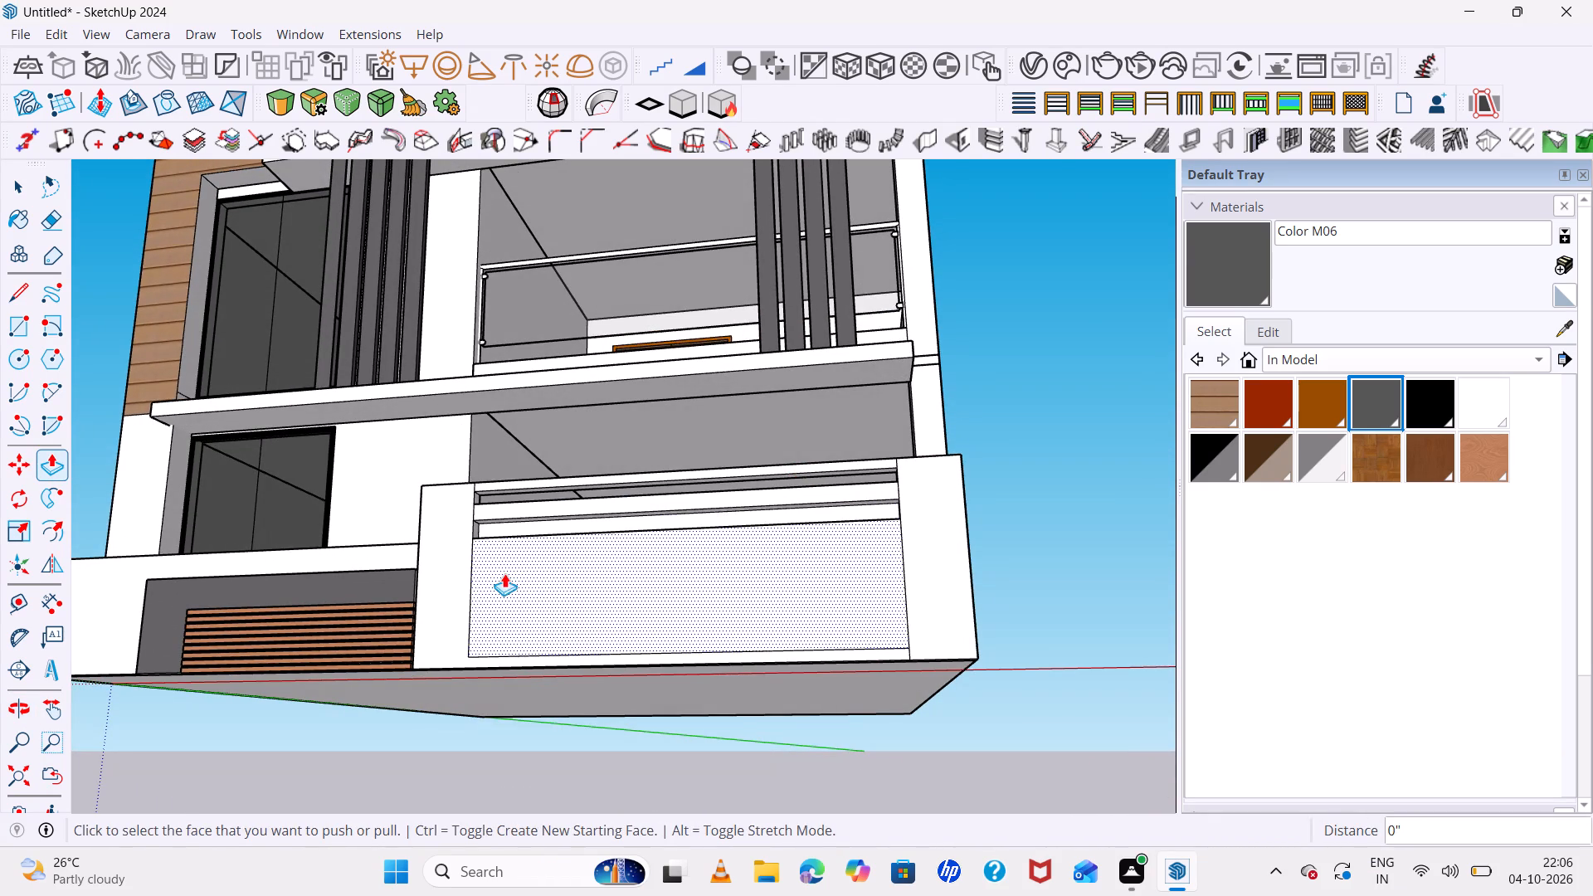
Draw a horizontal rectangle about 6" by 13' 3" across the gate's front face, a short distance below the second groove.
{"action": "scroll", "coordinate": [504, 573], "scroll_direction": "up", "scroll_amount": 3}
{"action": "key", "text": "space"}
{"action": "key", "text": "r"}
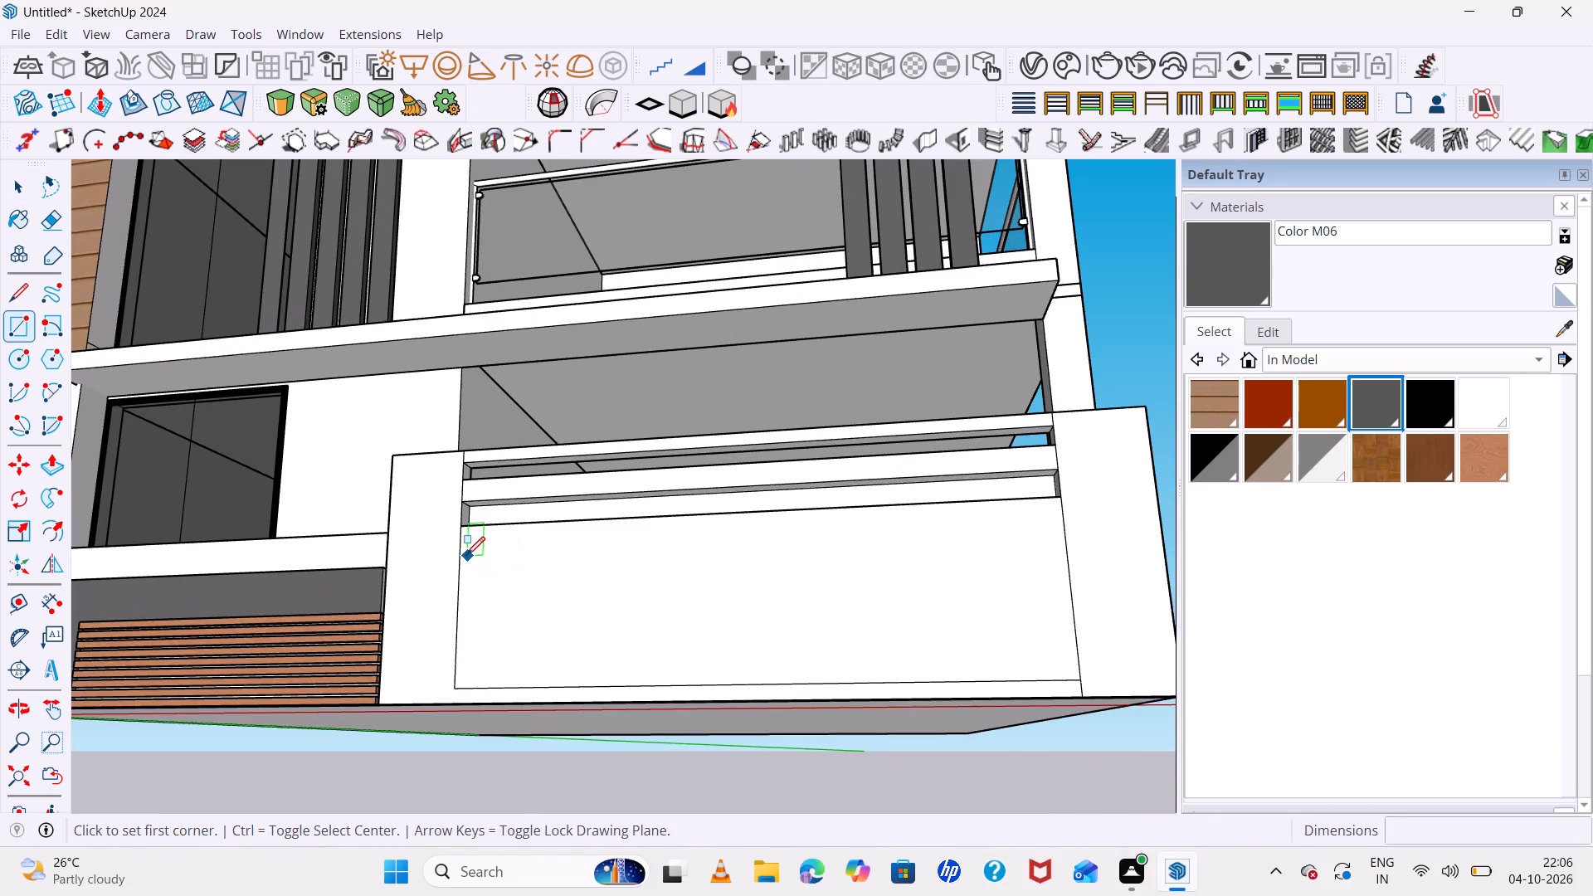
{"action": "left_click", "coordinate": [460, 550]}
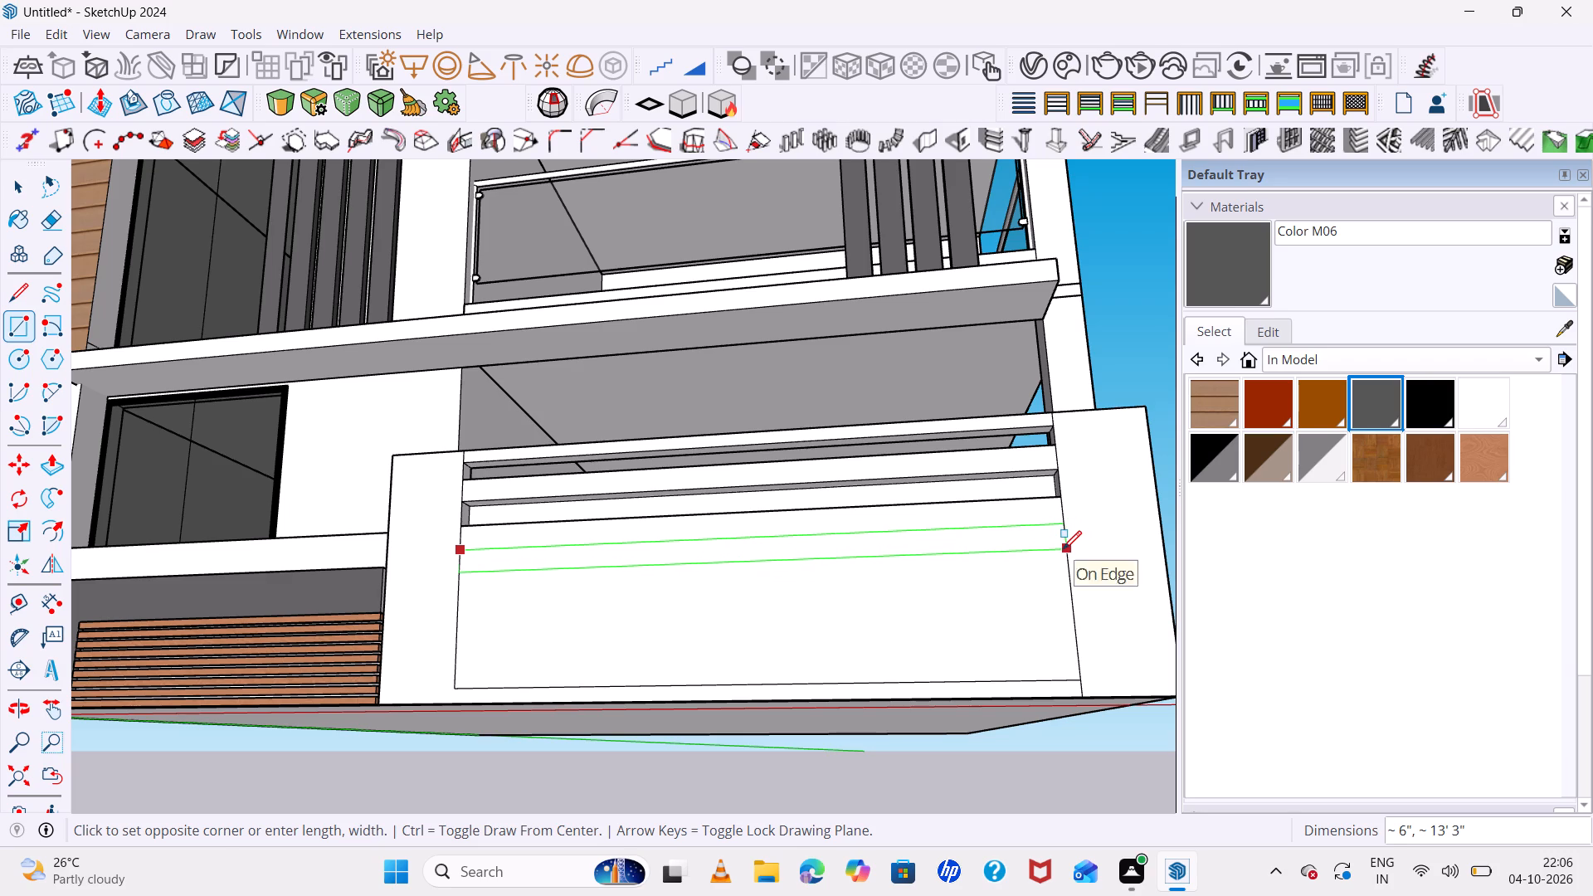
{"action": "left_click", "coordinate": [1063, 549]}
Push/Pull the third horizontal strip on the gate's front face 6" inward as a recessed groove.
{"action": "middle_click_drag", "start_coordinate": [935, 543], "coordinate": [772, 721]}
{"action": "scroll", "coordinate": [811, 654], "scroll_direction": "up", "scroll_amount": 4}
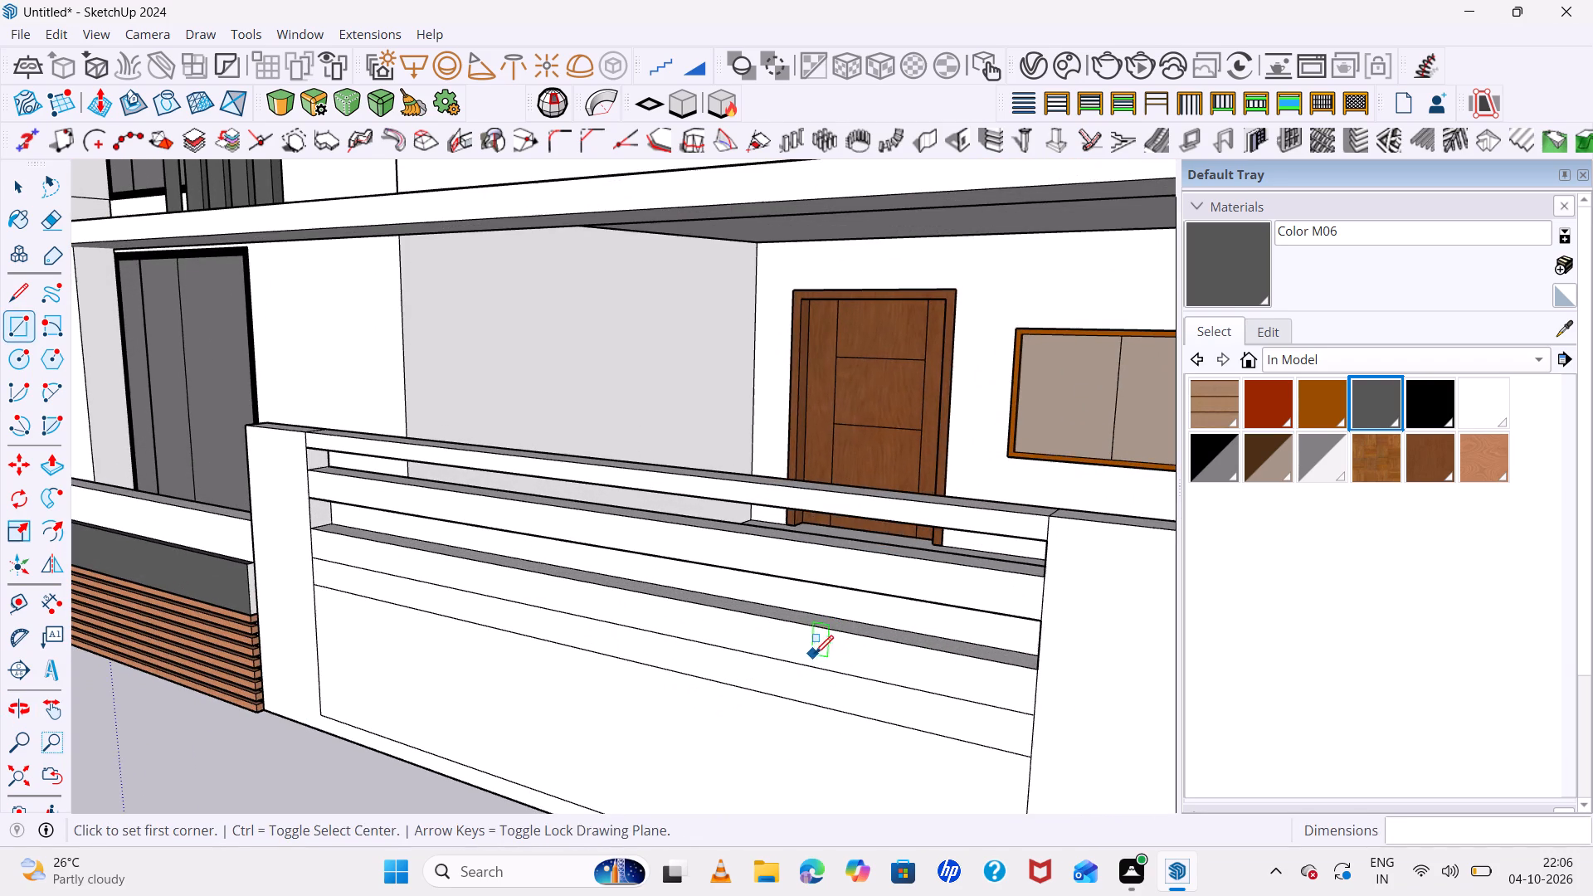
{"action": "key", "text": "space"}
{"action": "left_click", "coordinate": [855, 704]}
{"action": "key", "text": "p"}
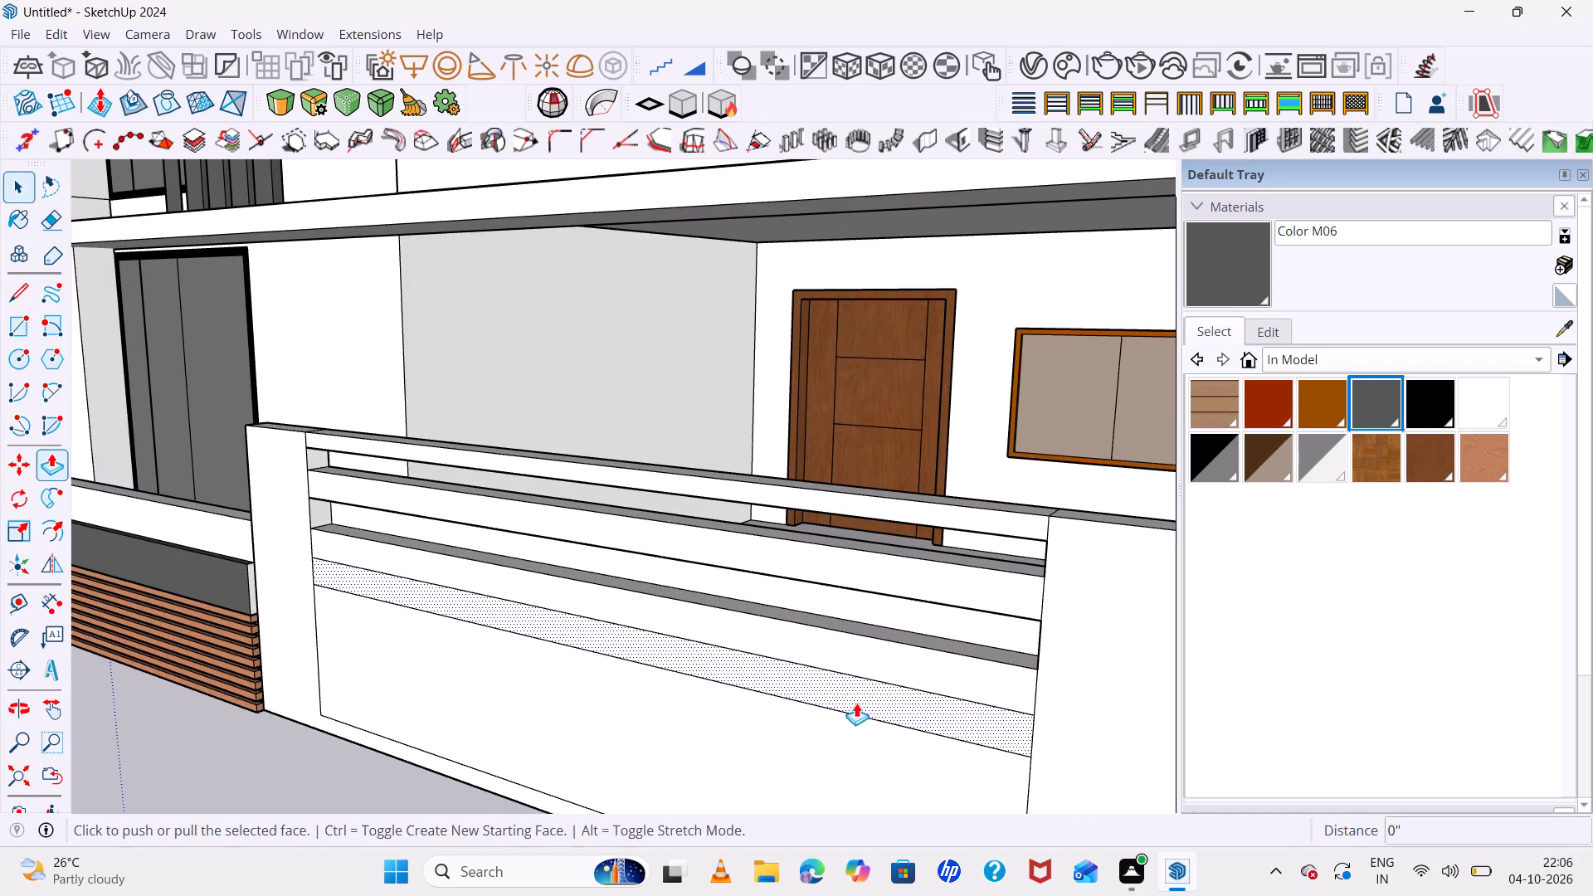
{"action": "left_click", "coordinate": [856, 703]}
{"action": "middle_click_drag", "start_coordinate": [1006, 528], "coordinate": [962, 669]}
{"action": "scroll", "coordinate": [962, 669], "scroll_direction": "up", "scroll_amount": 3}
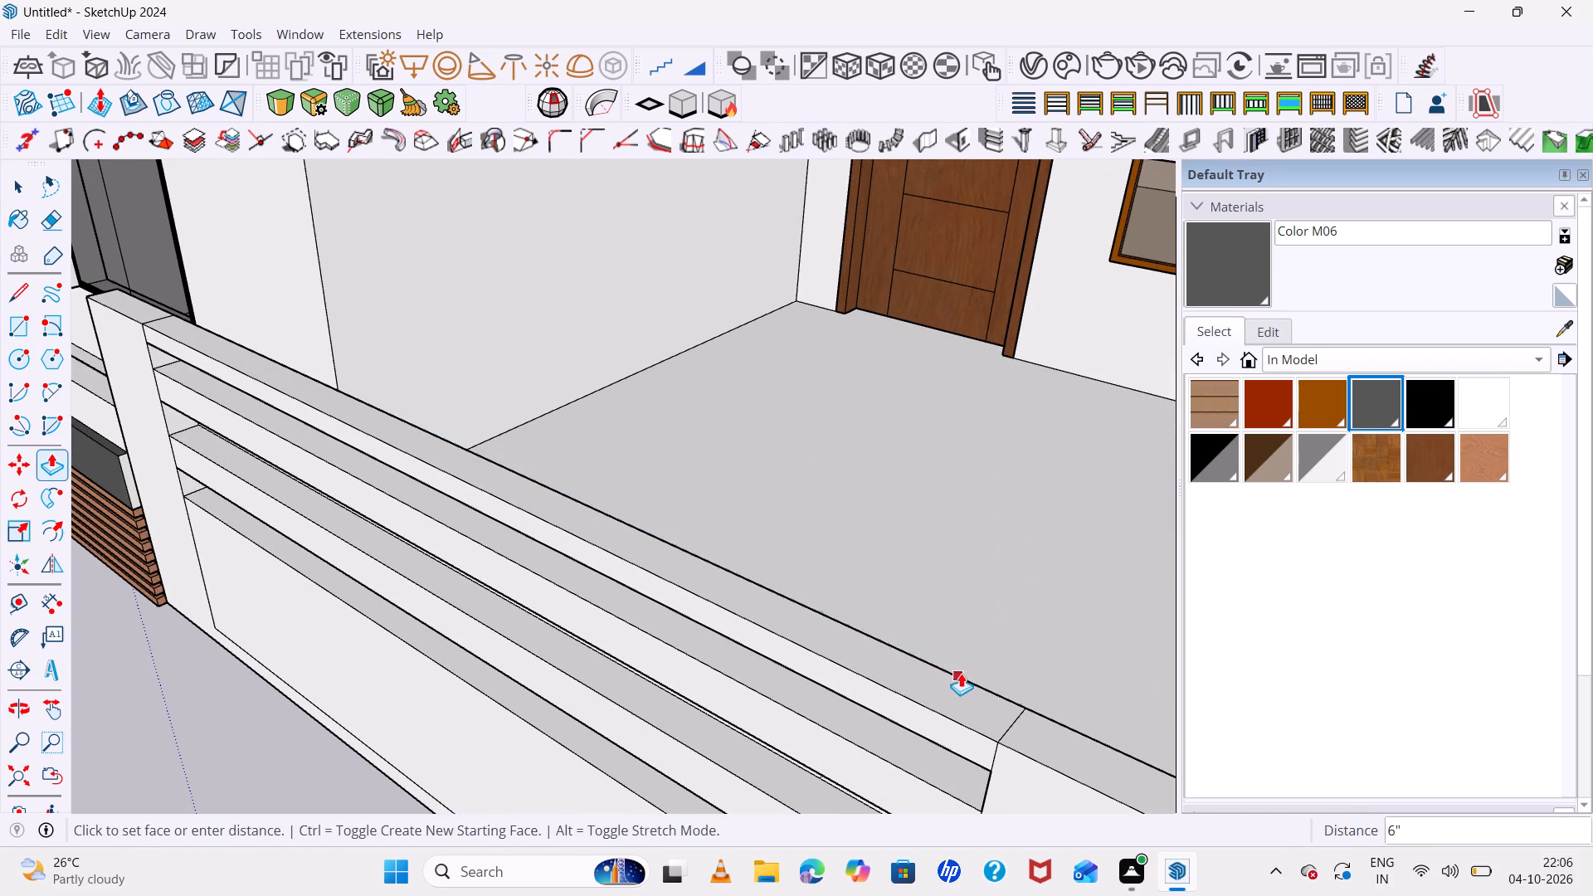
{"action": "left_click", "coordinate": [969, 684]}
{"action": "scroll", "coordinate": [892, 672], "scroll_direction": "down", "scroll_amount": 2}
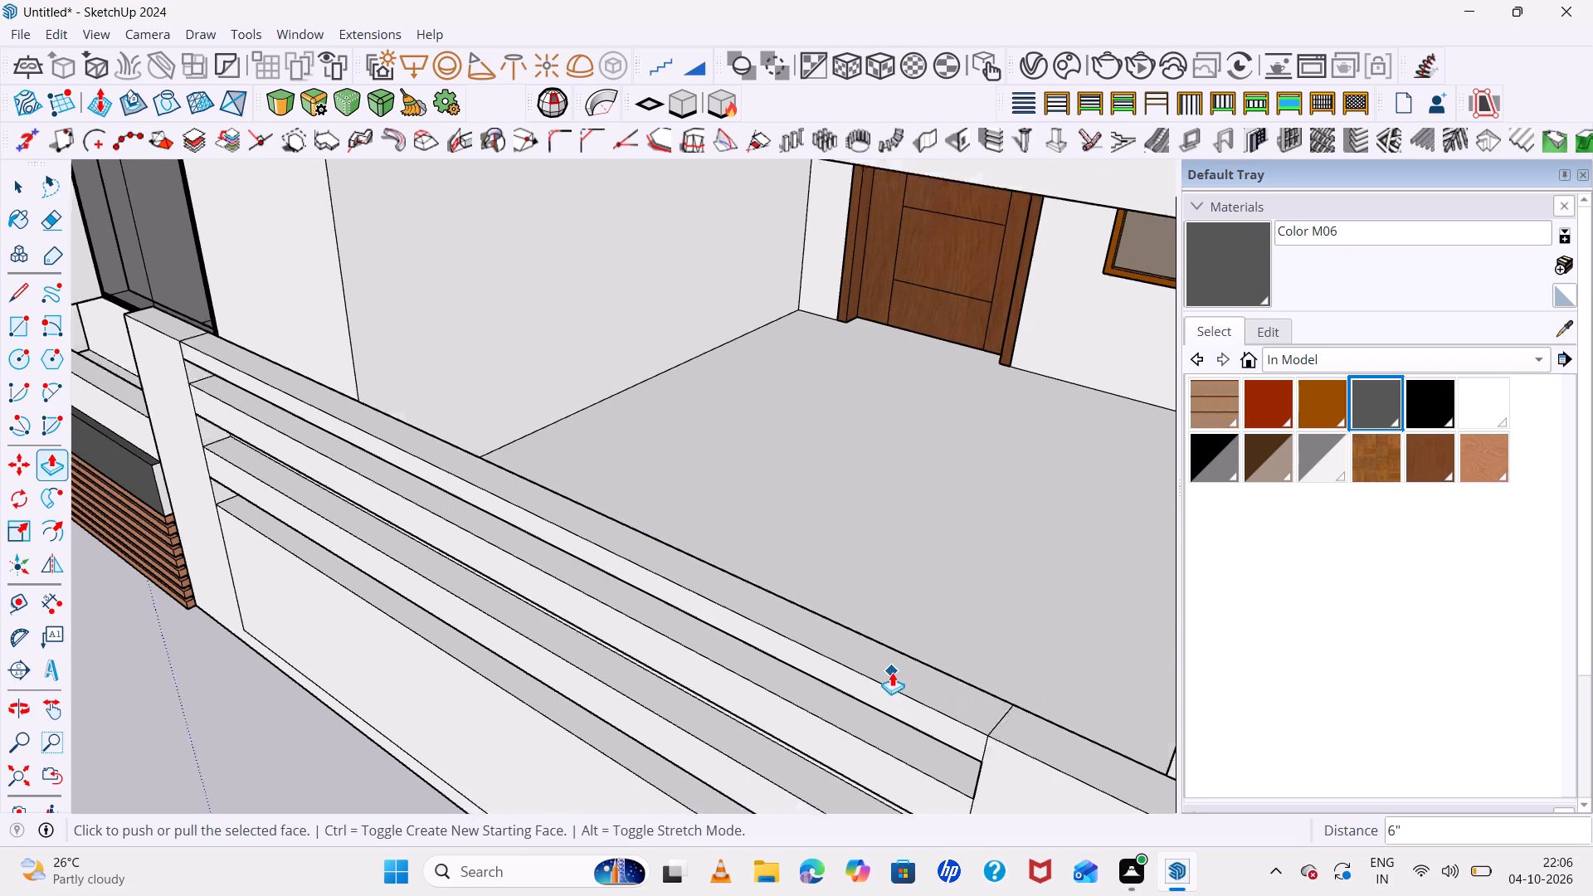
{"action": "scroll", "coordinate": [892, 672], "scroll_direction": "down", "scroll_amount": 11}
{"action": "middle_click_drag", "start_coordinate": [845, 678], "coordinate": [1133, 445]}
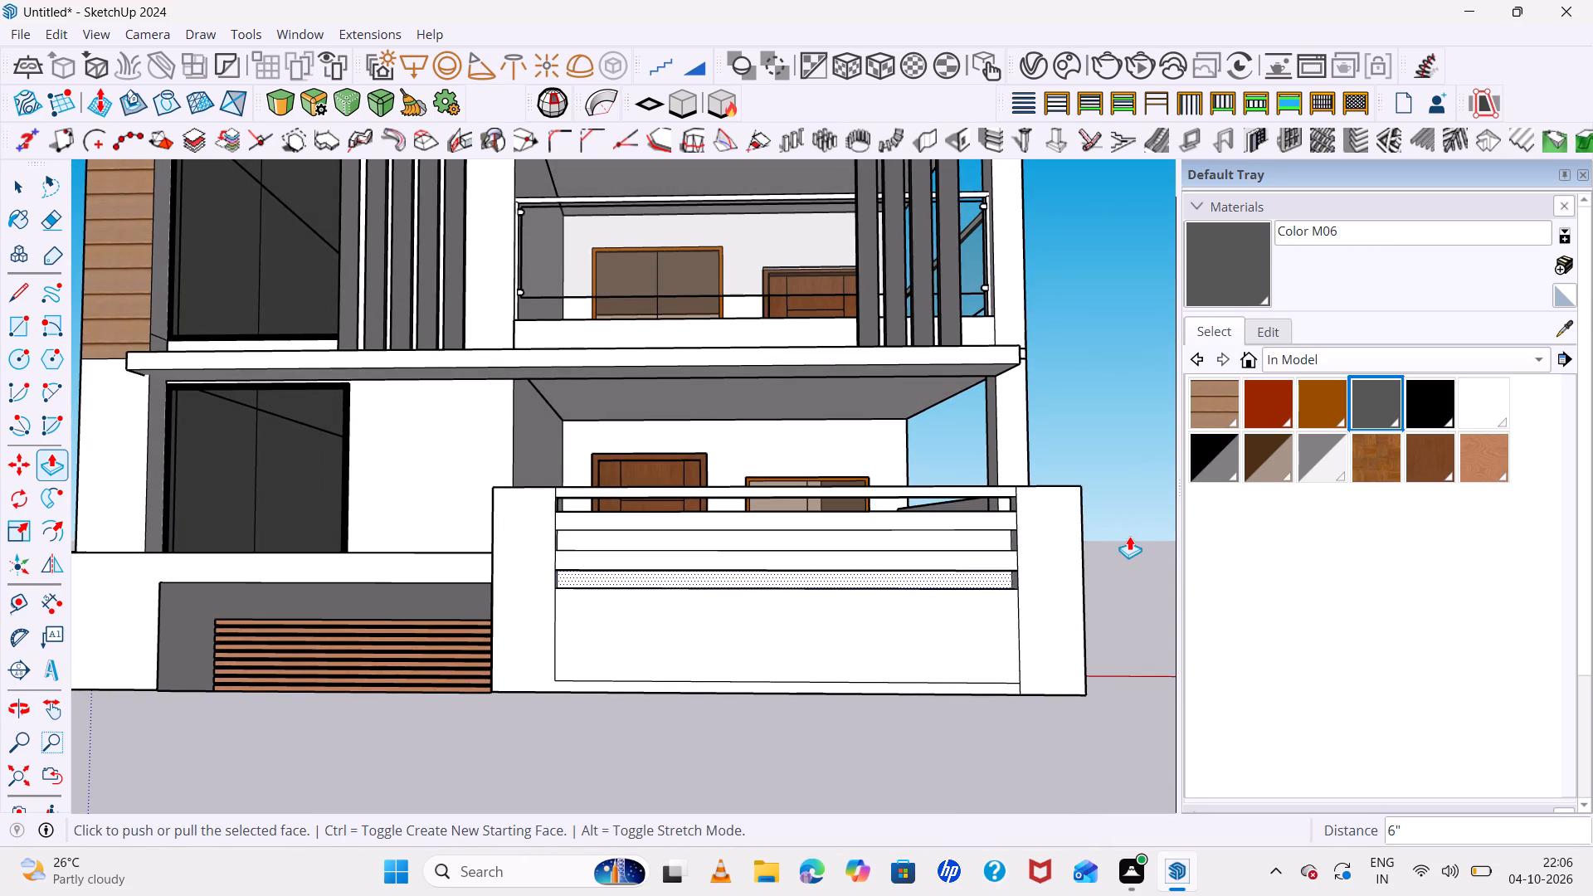
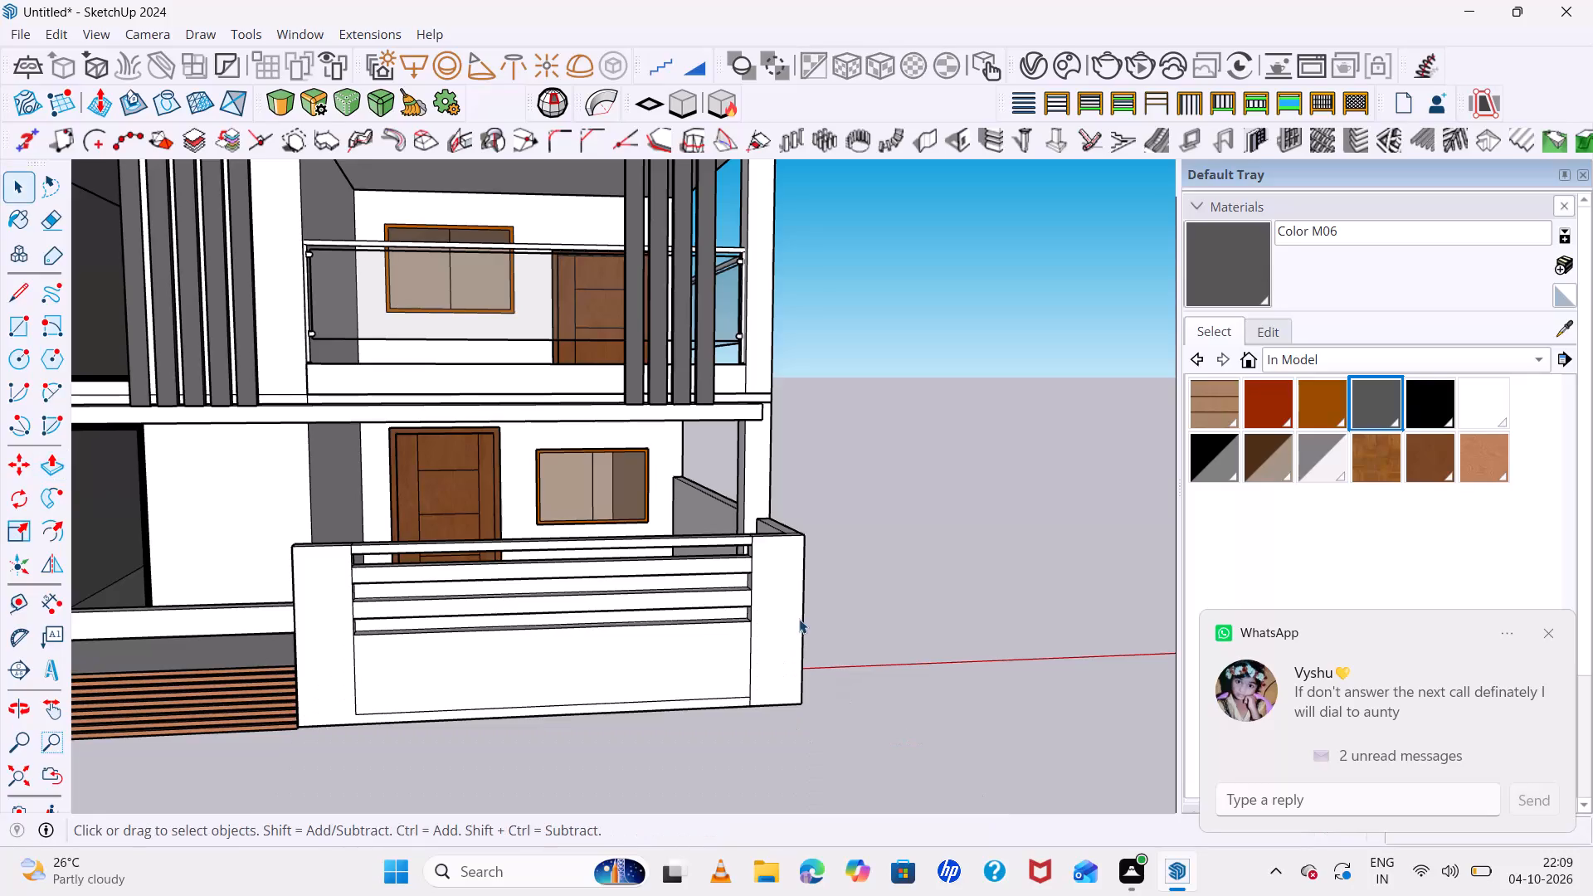
Examine the recessed grooves on the gate's front face from above and below, selecting the back face of the groove beneath the open slot.
{"action": "scroll", "coordinate": [799, 619], "scroll_direction": "up", "scroll_amount": 6}
{"action": "middle_click_drag", "start_coordinate": [889, 599], "coordinate": [706, 656]}
{"action": "scroll", "coordinate": [470, 651], "scroll_direction": "up", "scroll_amount": 13}
{"action": "middle_click_drag", "start_coordinate": [555, 634], "coordinate": [621, 640]}
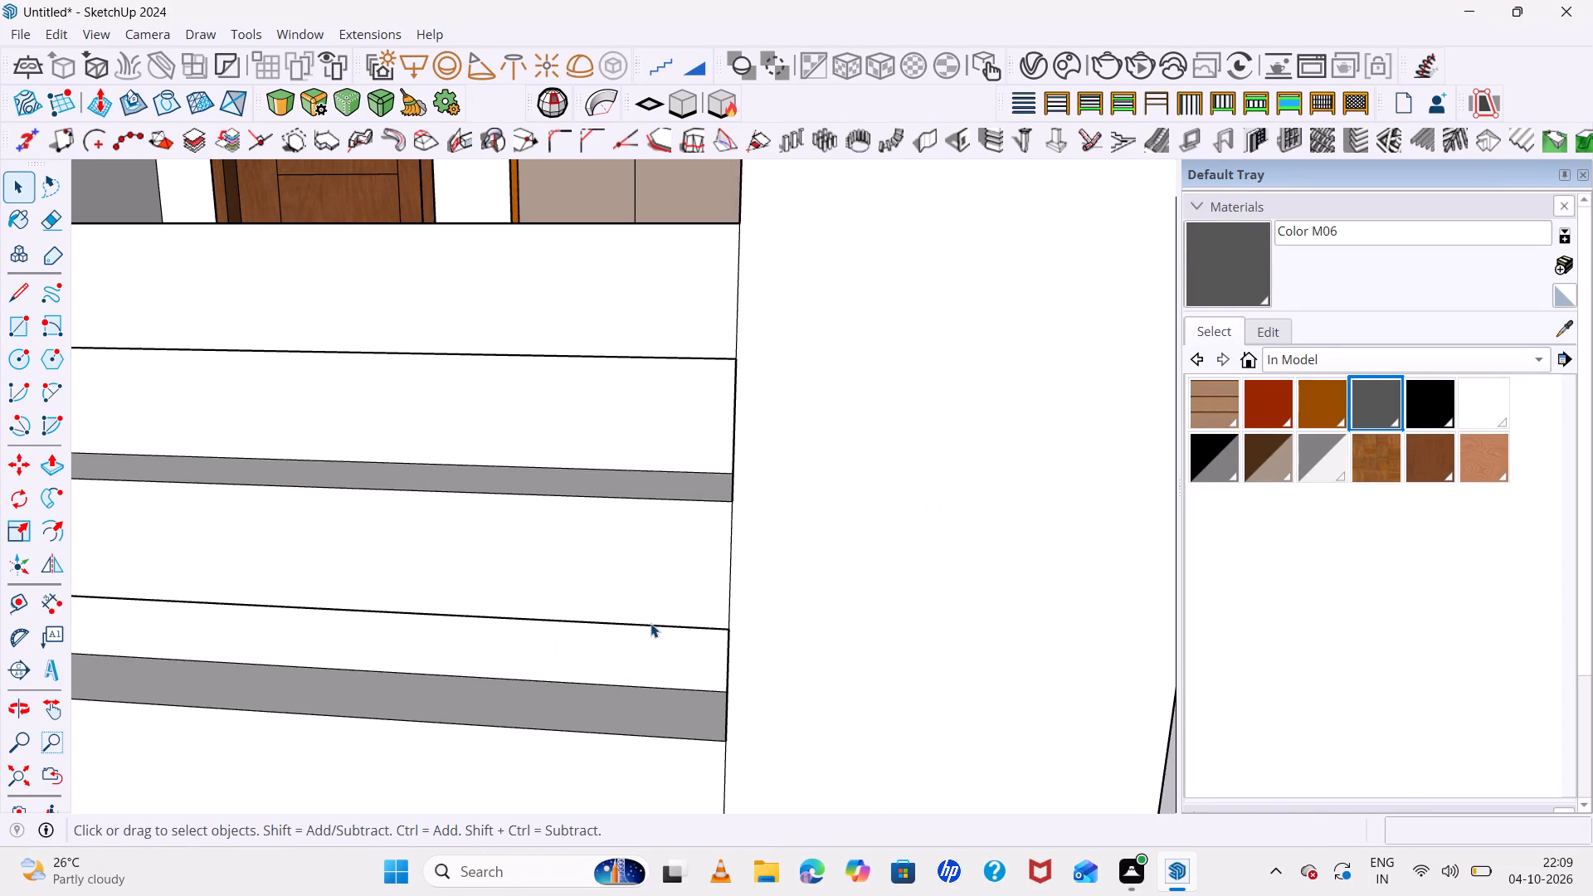
{"action": "scroll", "coordinate": [650, 623], "scroll_direction": "down", "scroll_amount": 6}
{"action": "scroll", "coordinate": [805, 572], "scroll_direction": "down", "scroll_amount": 4}
{"action": "middle_click_drag", "start_coordinate": [906, 580], "coordinate": [810, 621]}
{"action": "scroll", "coordinate": [592, 528], "scroll_direction": "down", "scroll_amount": 6}
{"action": "scroll", "coordinate": [599, 528], "scroll_direction": "up", "scroll_amount": 11}
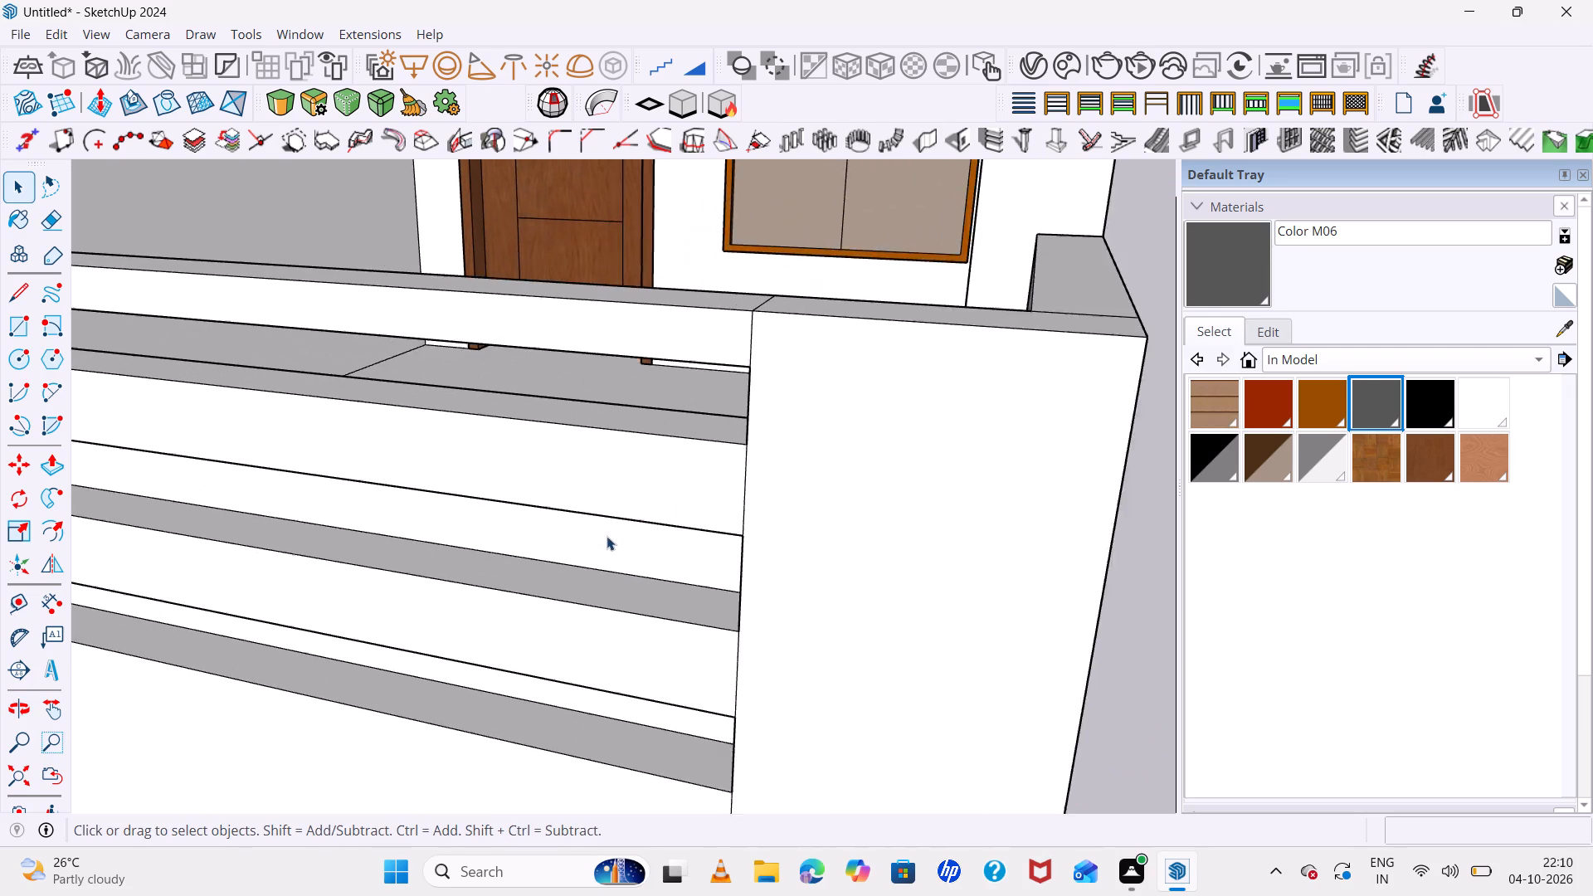
{"action": "scroll", "coordinate": [612, 553], "scroll_direction": "down", "scroll_amount": 1}
{"action": "middle_click_drag", "start_coordinate": [615, 556], "coordinate": [663, 428]}
{"action": "middle_click", "coordinate": [663, 428]}
{"action": "scroll", "coordinate": [631, 510], "scroll_direction": "up", "scroll_amount": 5}
{"action": "left_click", "coordinate": [631, 511]}
{"action": "scroll", "coordinate": [631, 512], "scroll_direction": "down", "scroll_amount": 7}
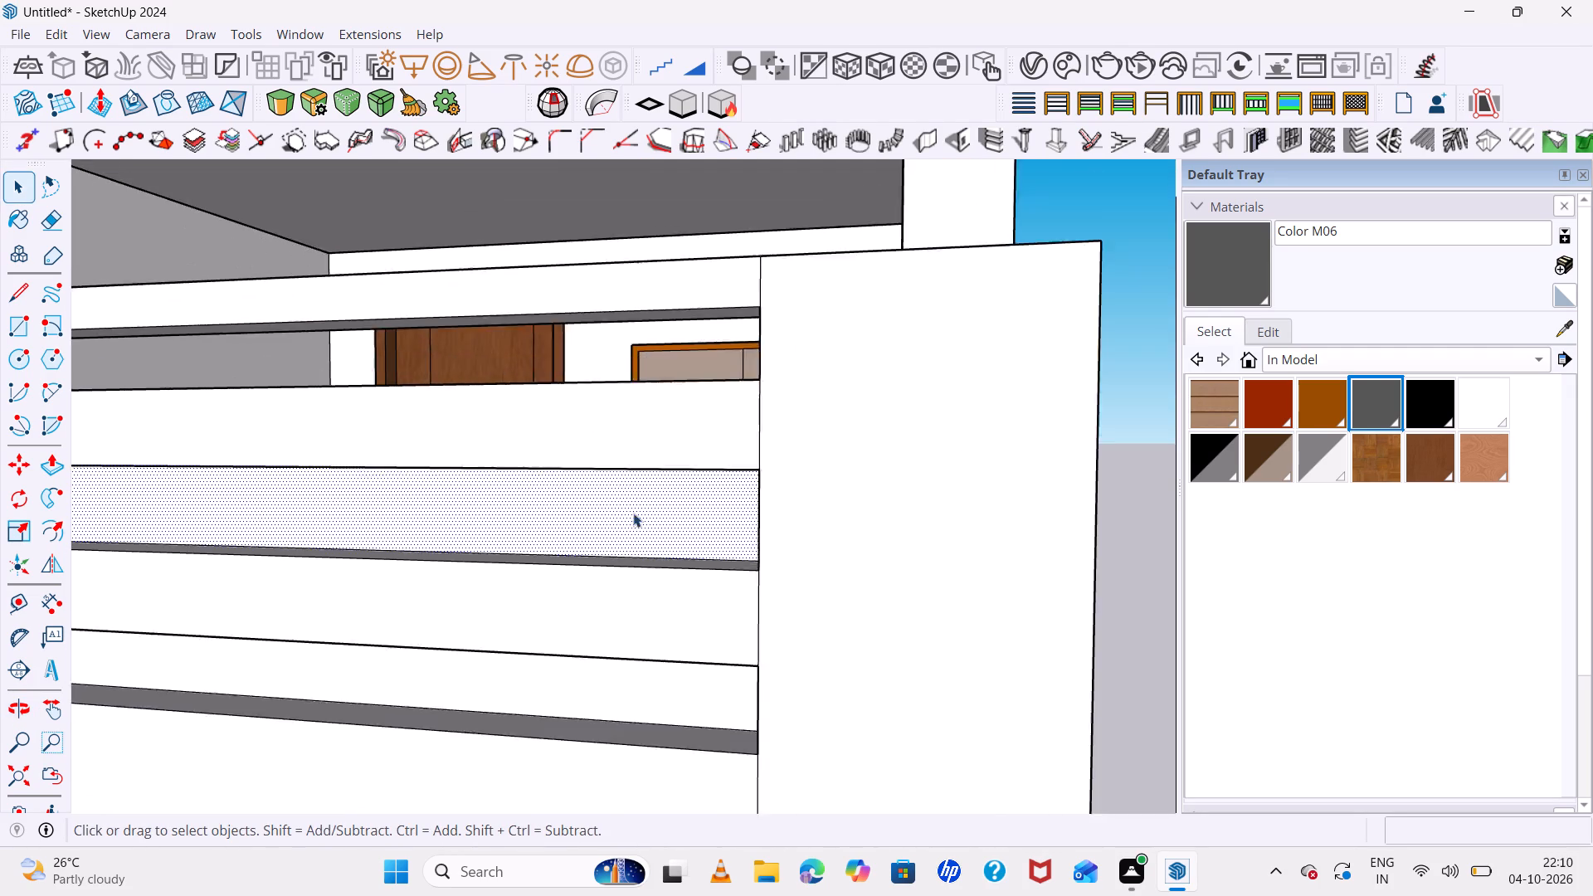
{"action": "middle_click_drag", "start_coordinate": [724, 515], "coordinate": [651, 635]}
{"action": "middle_click", "coordinate": [651, 635]}
{"action": "scroll", "coordinate": [619, 520], "scroll_direction": "up", "scroll_amount": 6}
{"action": "scroll", "coordinate": [661, 554], "scroll_direction": "down", "scroll_amount": 3}
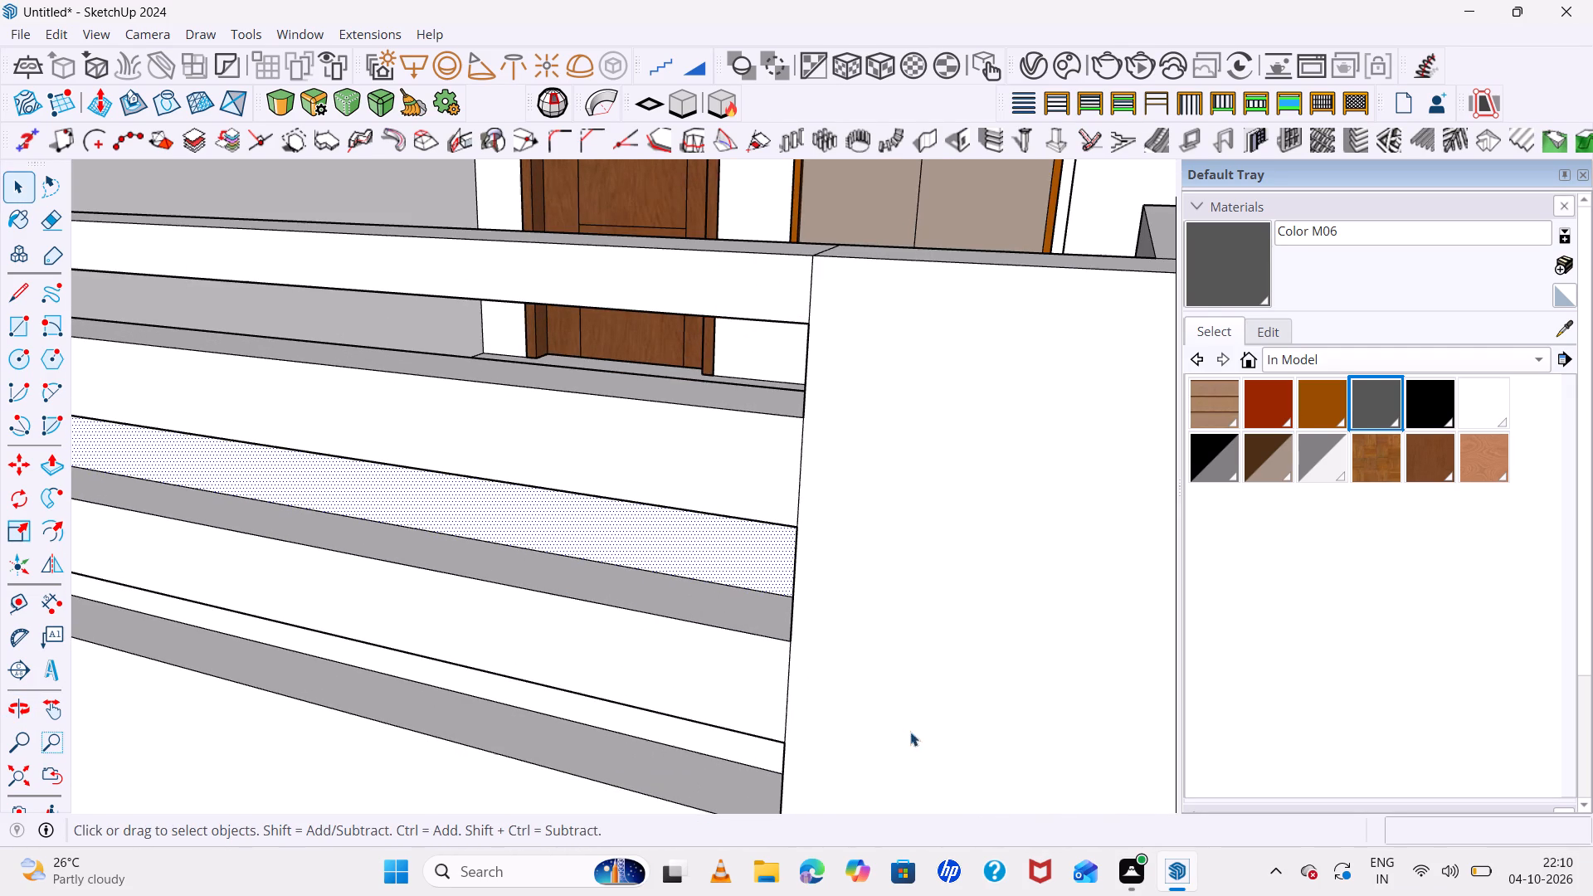
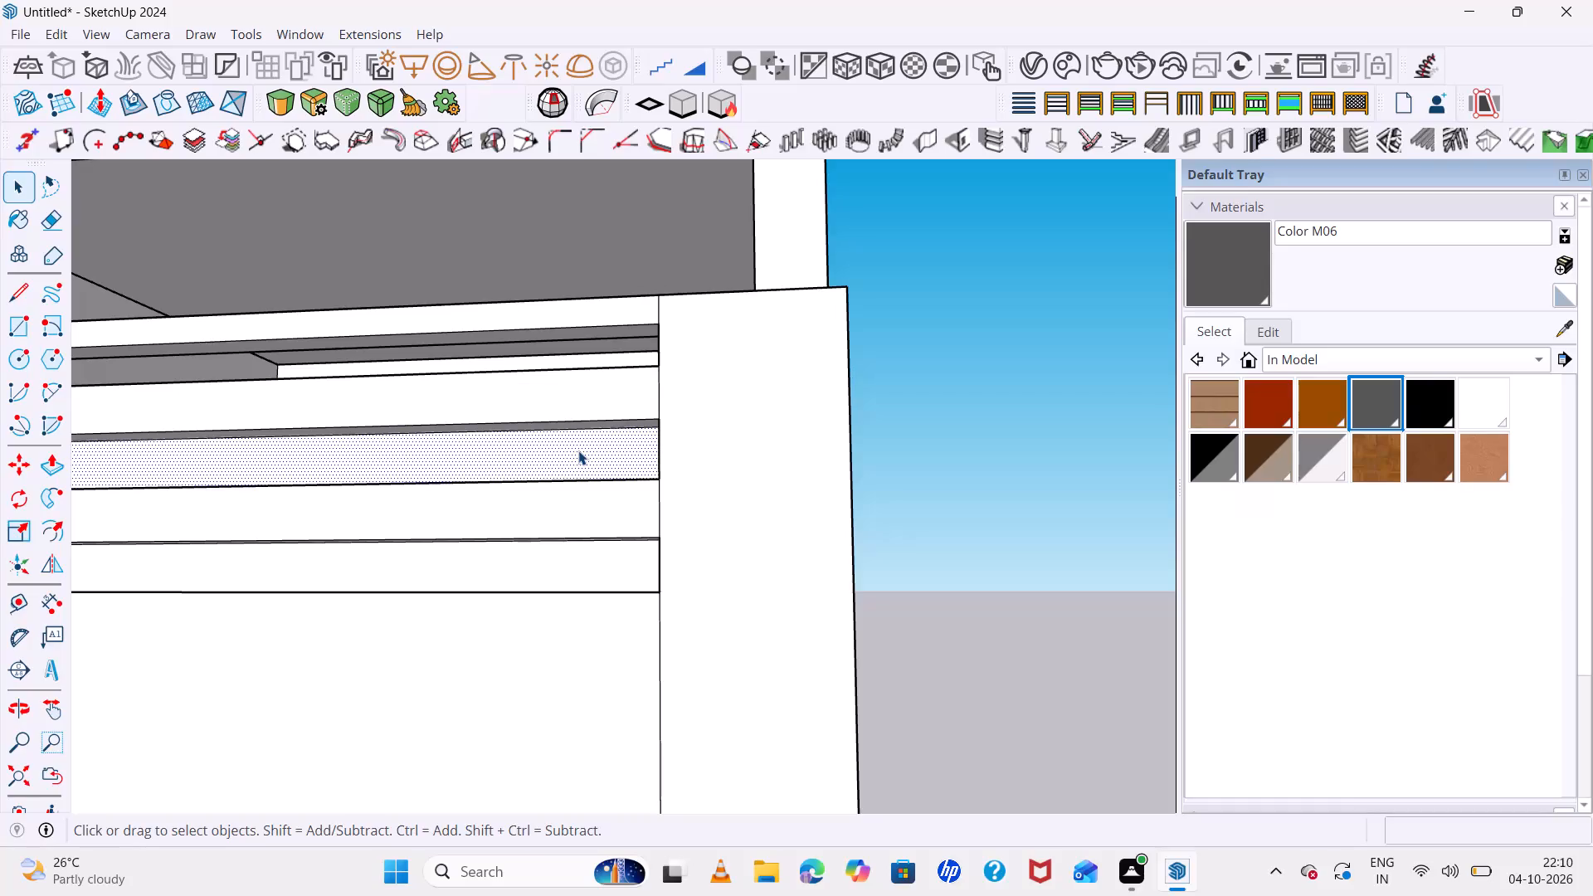
Cut out the back faces of the two grooves beneath the gate's open slots so they become see-through.
{"action": "key", "text": "ctrl+x"}
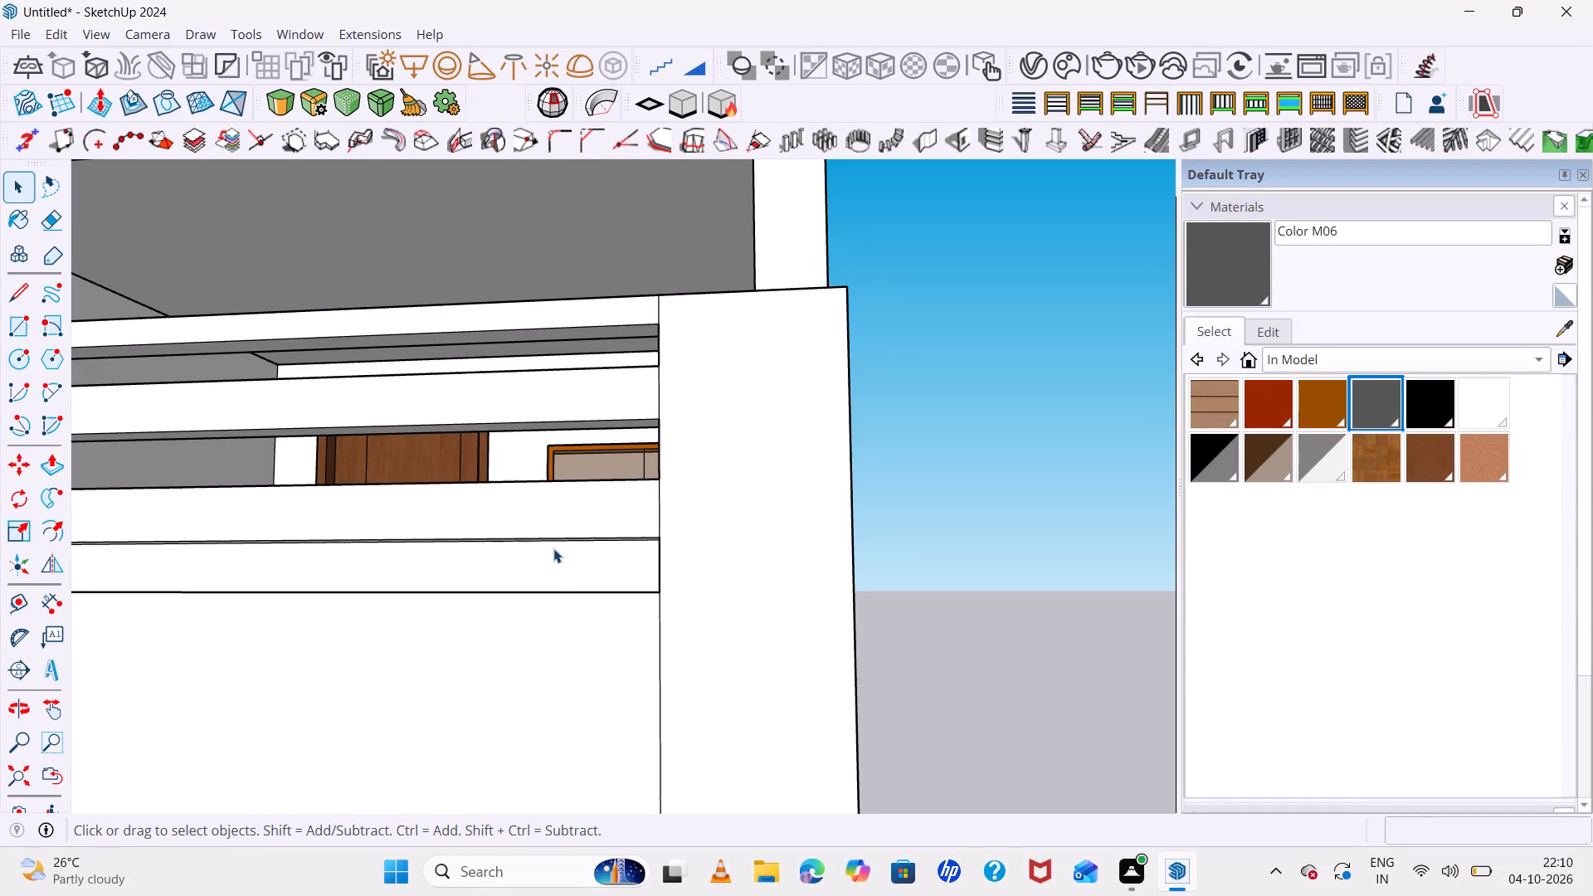
{"action": "left_click", "coordinate": [553, 571]}
{"action": "key", "text": "x"}
{"action": "key", "text": "ctrl+x"}
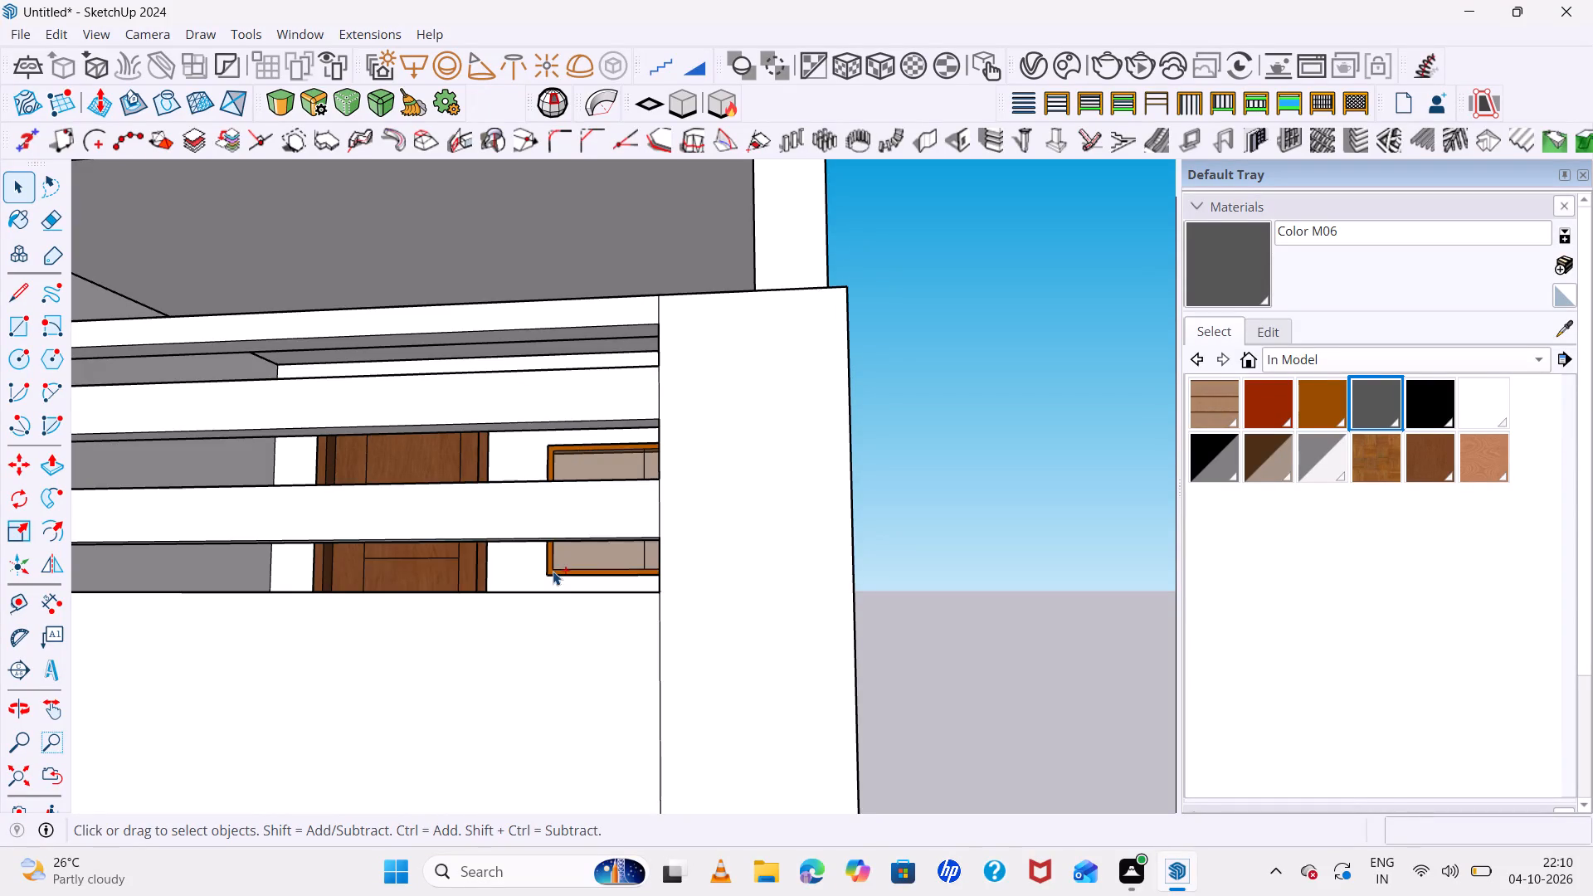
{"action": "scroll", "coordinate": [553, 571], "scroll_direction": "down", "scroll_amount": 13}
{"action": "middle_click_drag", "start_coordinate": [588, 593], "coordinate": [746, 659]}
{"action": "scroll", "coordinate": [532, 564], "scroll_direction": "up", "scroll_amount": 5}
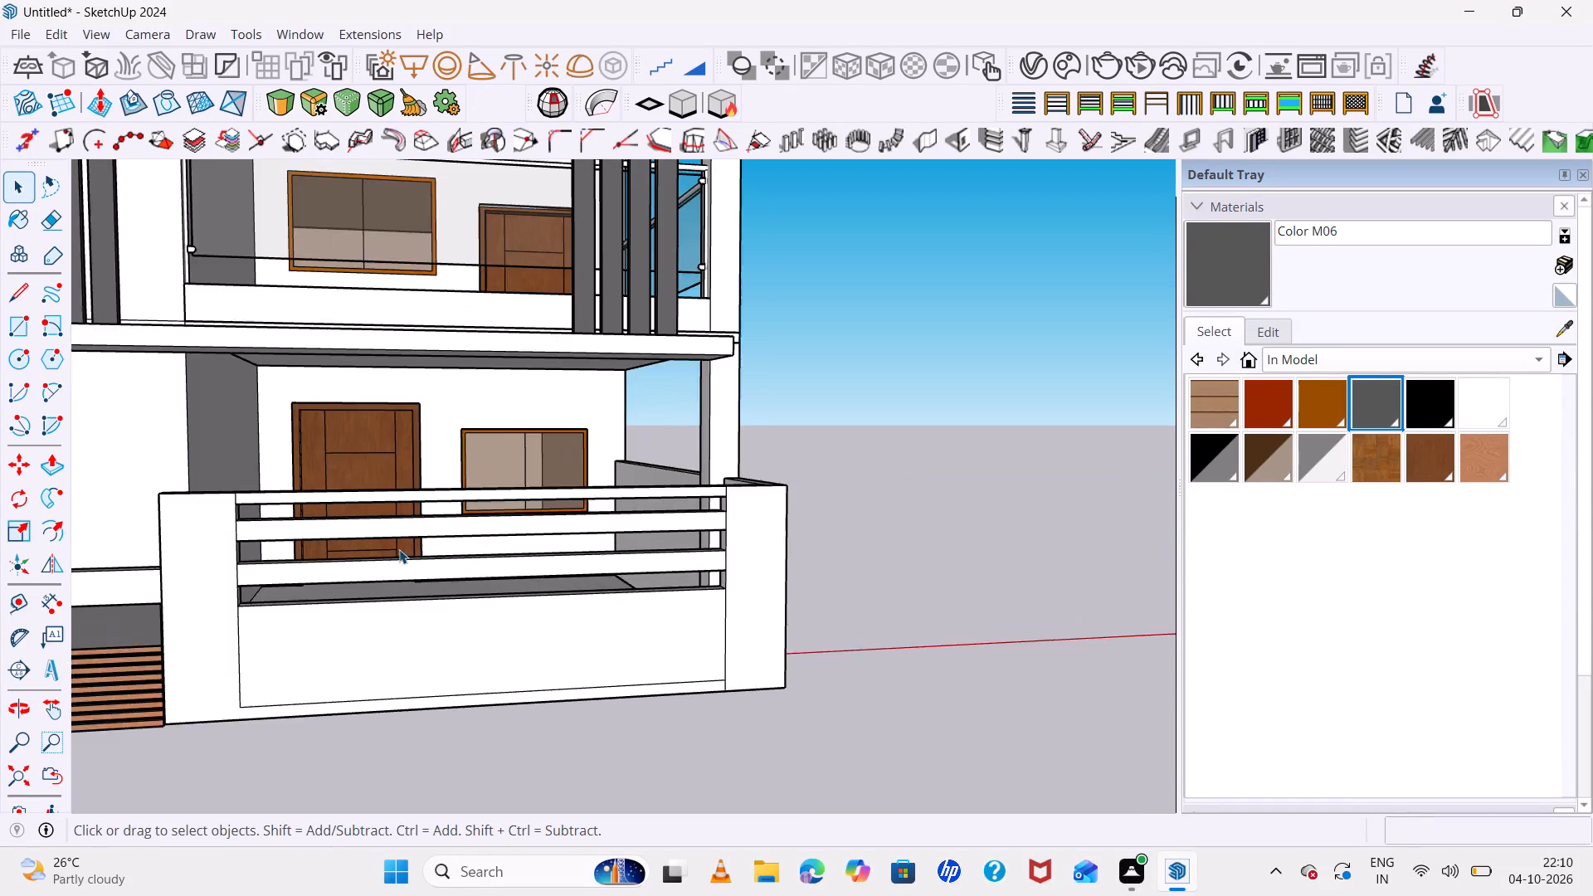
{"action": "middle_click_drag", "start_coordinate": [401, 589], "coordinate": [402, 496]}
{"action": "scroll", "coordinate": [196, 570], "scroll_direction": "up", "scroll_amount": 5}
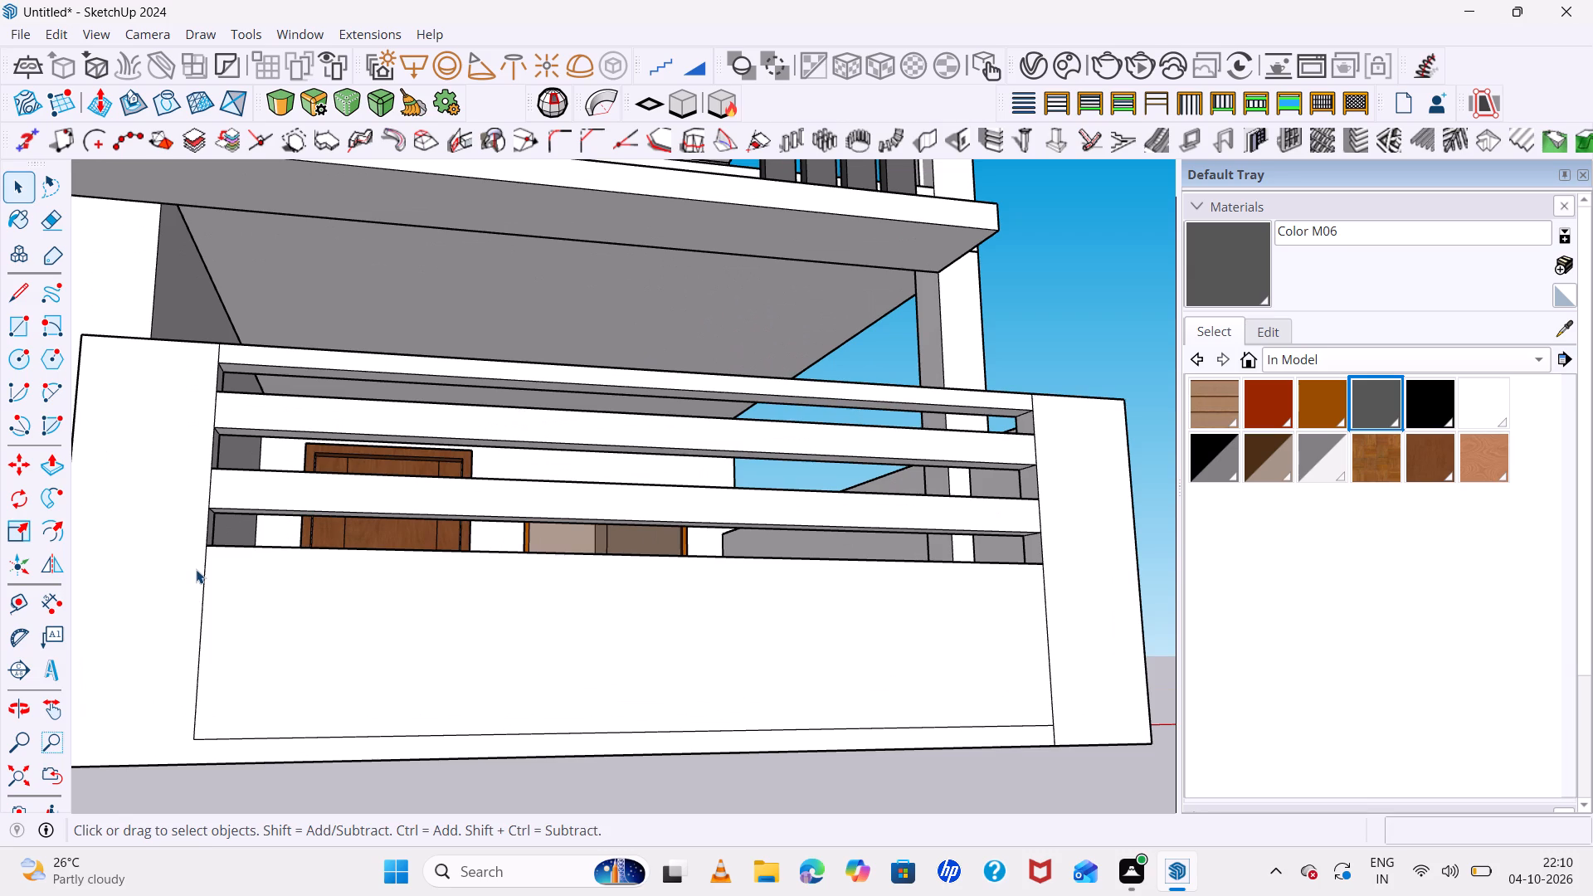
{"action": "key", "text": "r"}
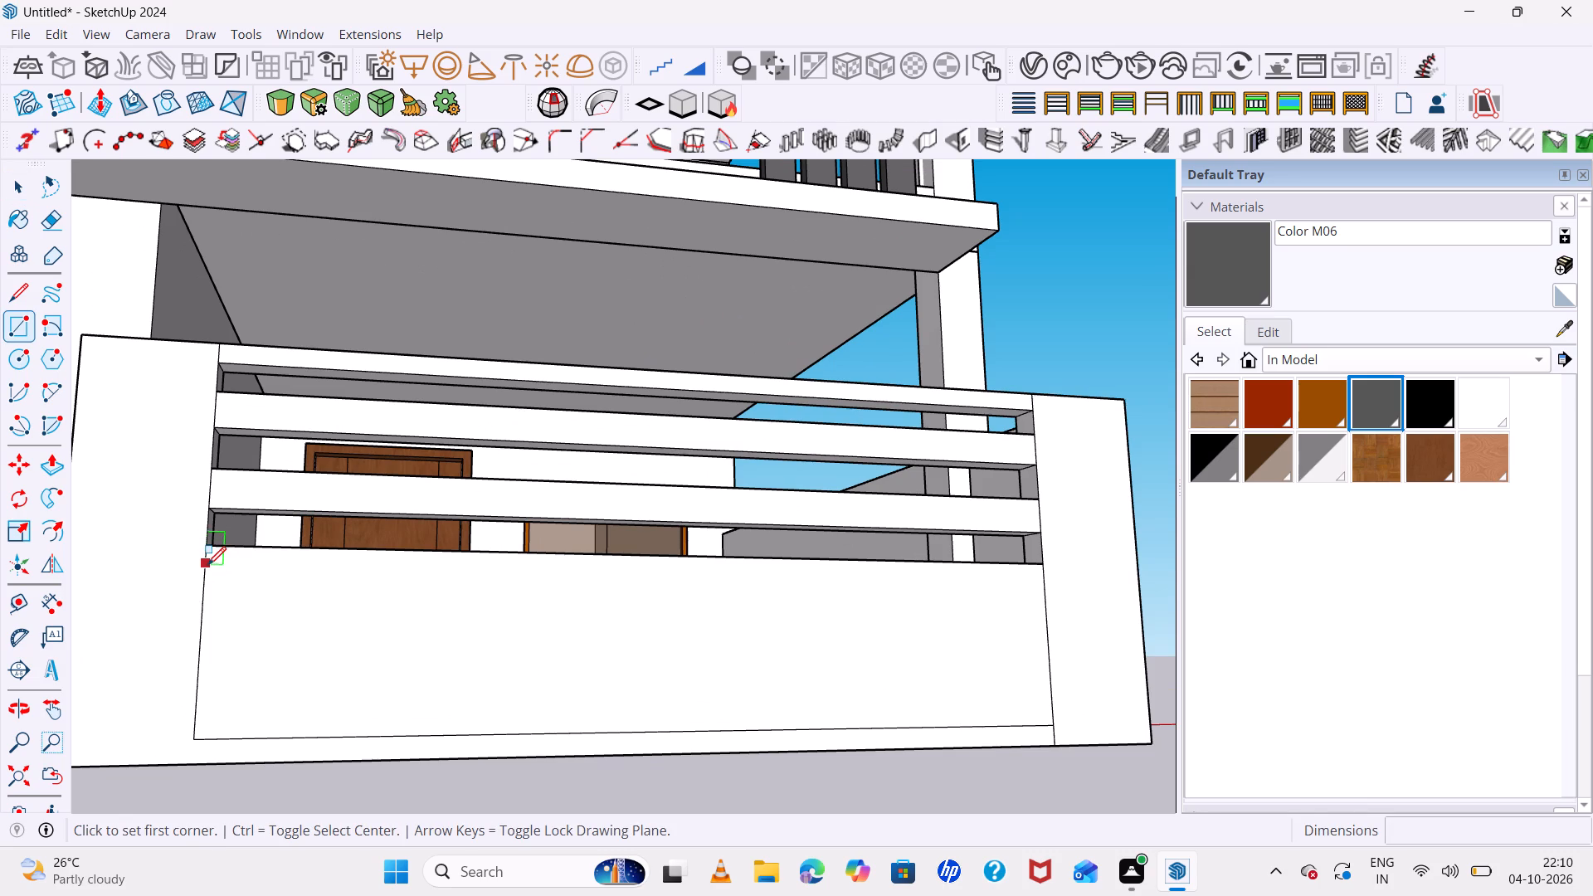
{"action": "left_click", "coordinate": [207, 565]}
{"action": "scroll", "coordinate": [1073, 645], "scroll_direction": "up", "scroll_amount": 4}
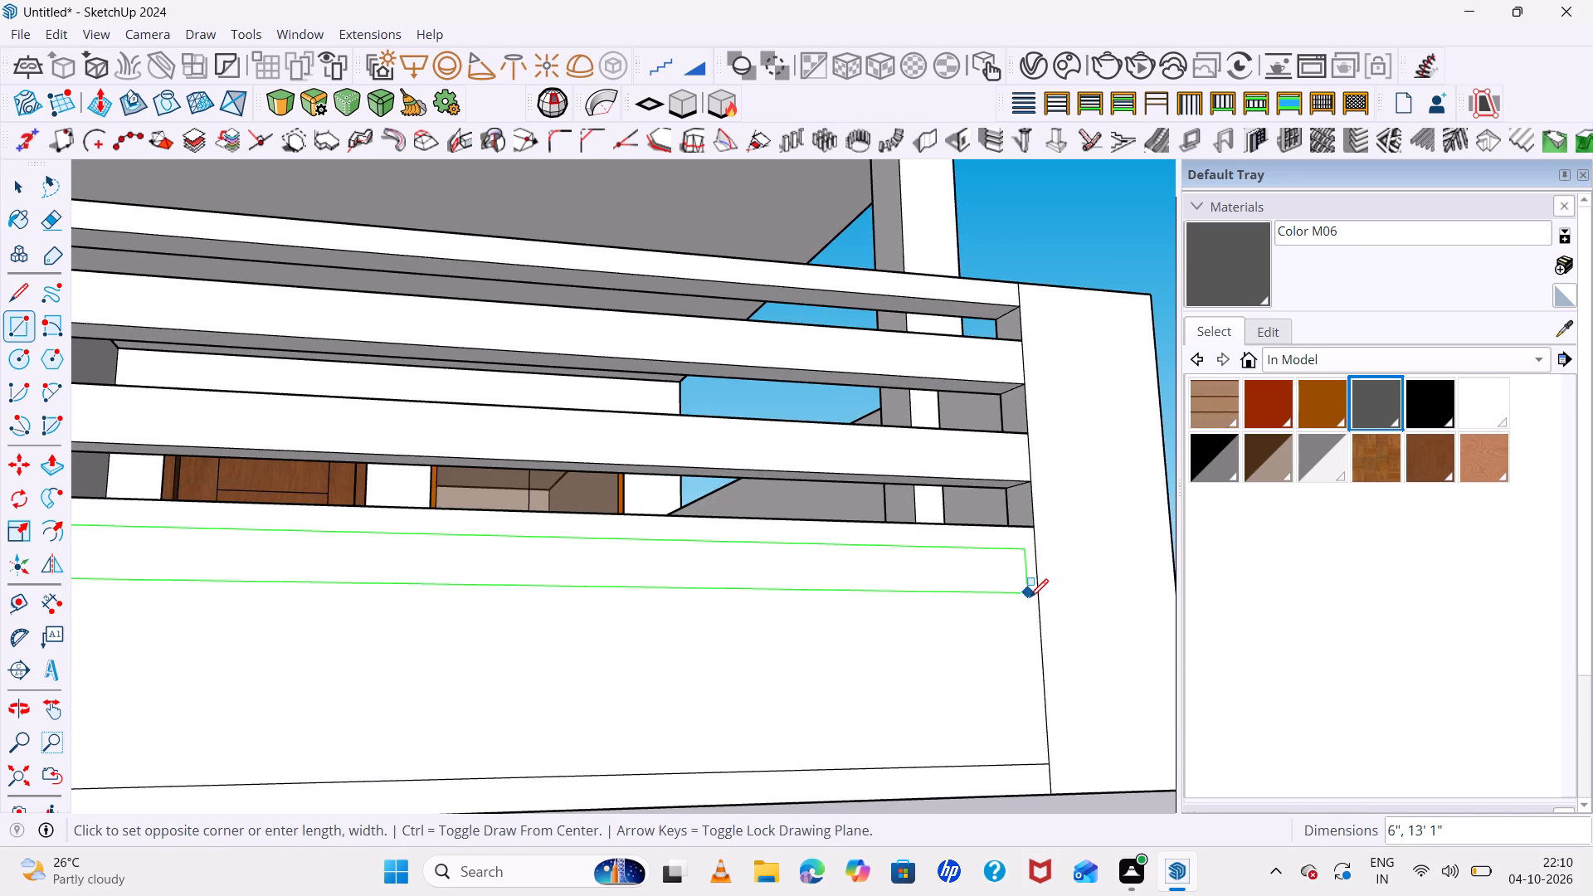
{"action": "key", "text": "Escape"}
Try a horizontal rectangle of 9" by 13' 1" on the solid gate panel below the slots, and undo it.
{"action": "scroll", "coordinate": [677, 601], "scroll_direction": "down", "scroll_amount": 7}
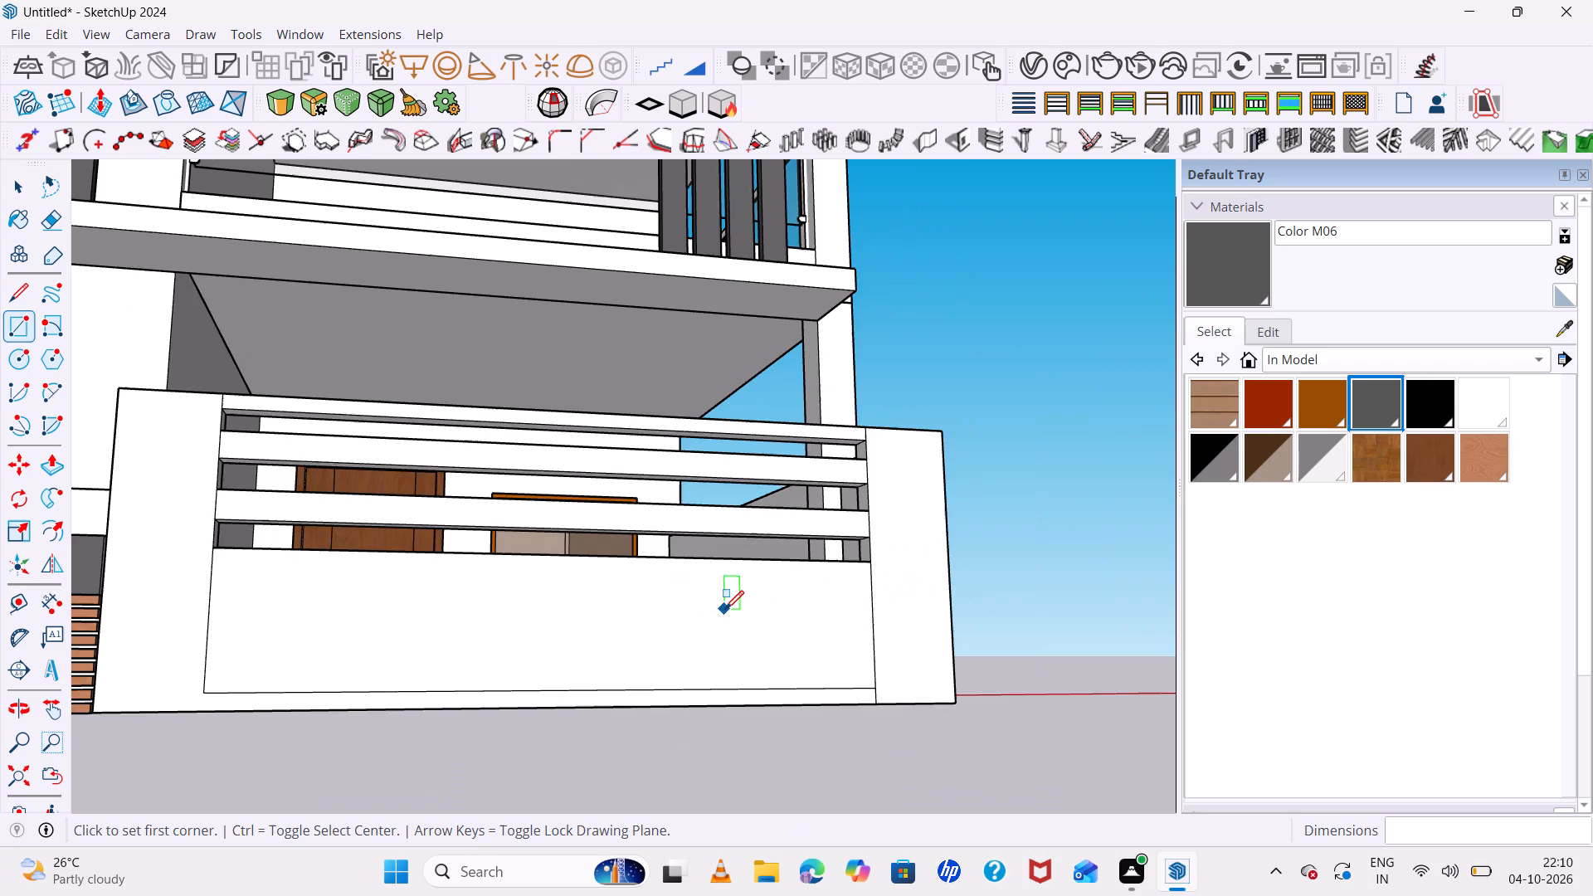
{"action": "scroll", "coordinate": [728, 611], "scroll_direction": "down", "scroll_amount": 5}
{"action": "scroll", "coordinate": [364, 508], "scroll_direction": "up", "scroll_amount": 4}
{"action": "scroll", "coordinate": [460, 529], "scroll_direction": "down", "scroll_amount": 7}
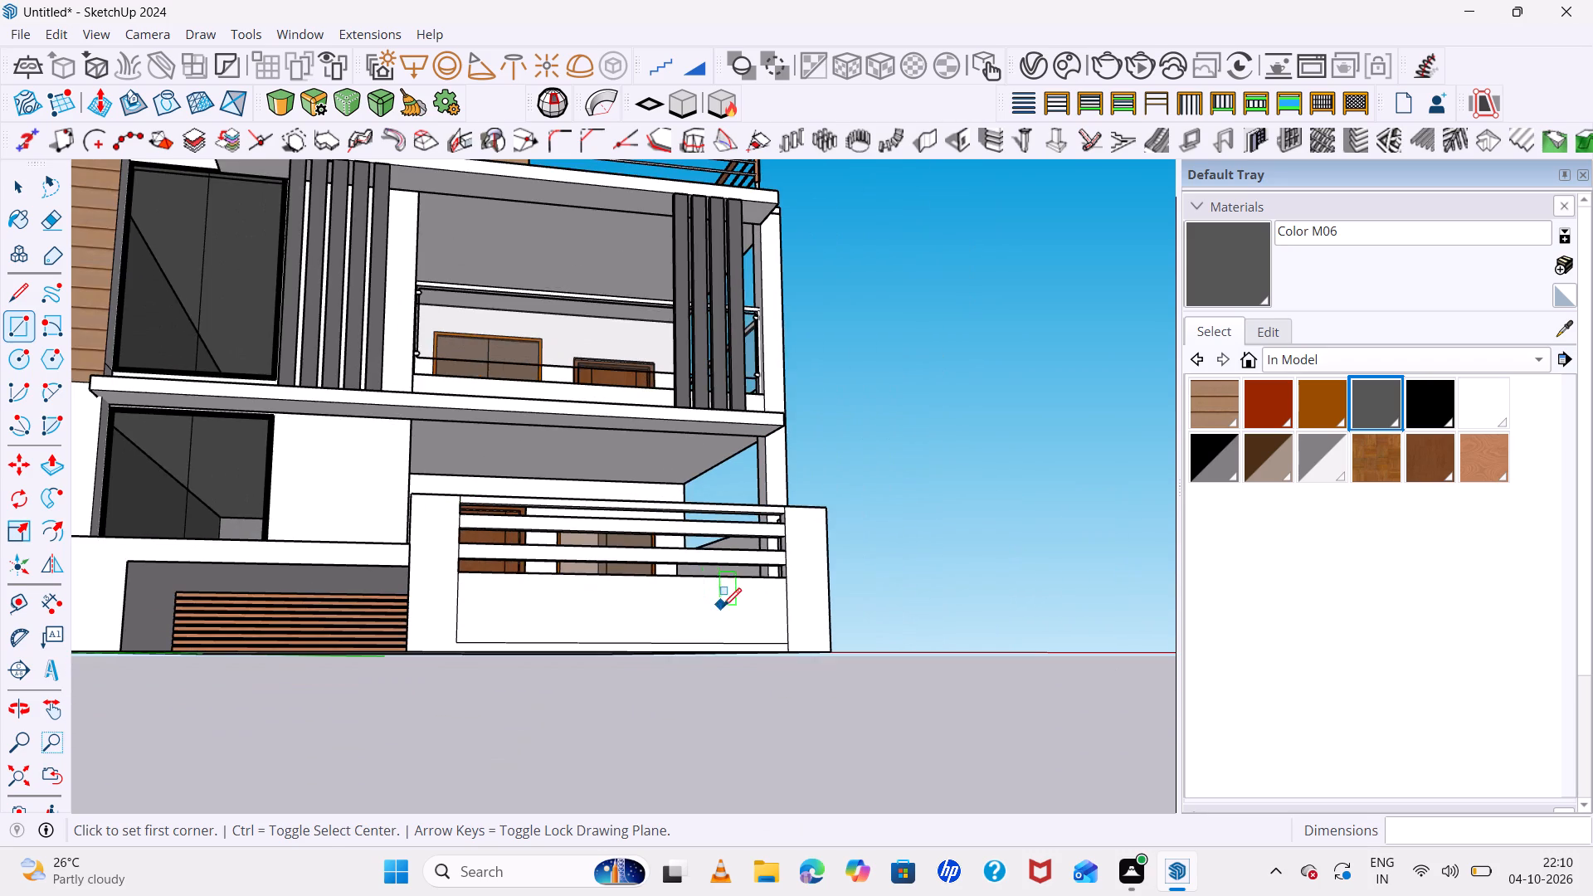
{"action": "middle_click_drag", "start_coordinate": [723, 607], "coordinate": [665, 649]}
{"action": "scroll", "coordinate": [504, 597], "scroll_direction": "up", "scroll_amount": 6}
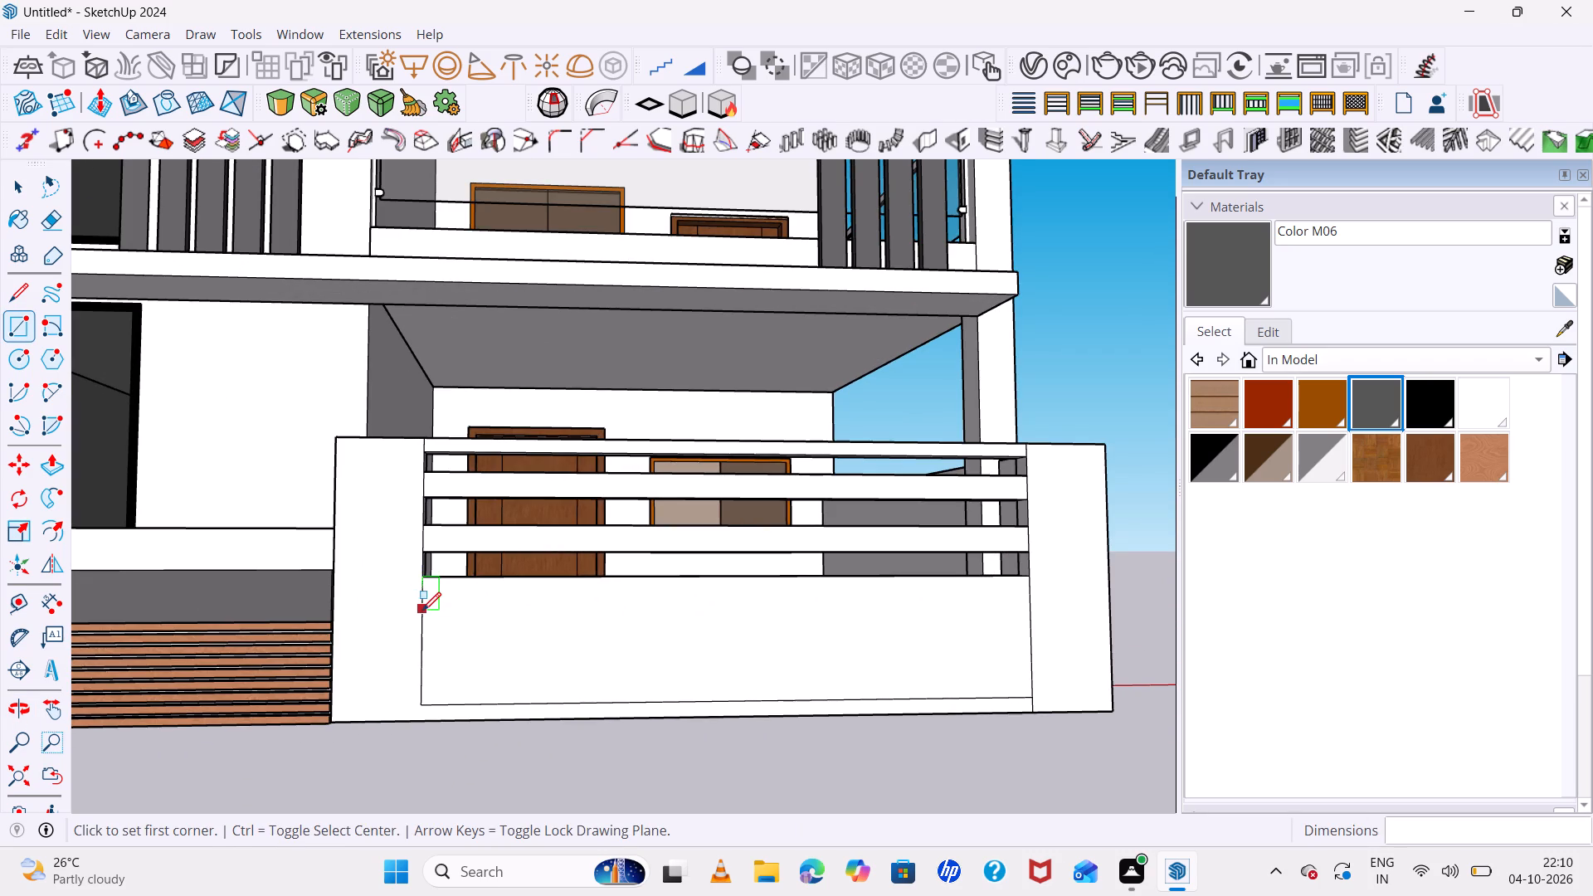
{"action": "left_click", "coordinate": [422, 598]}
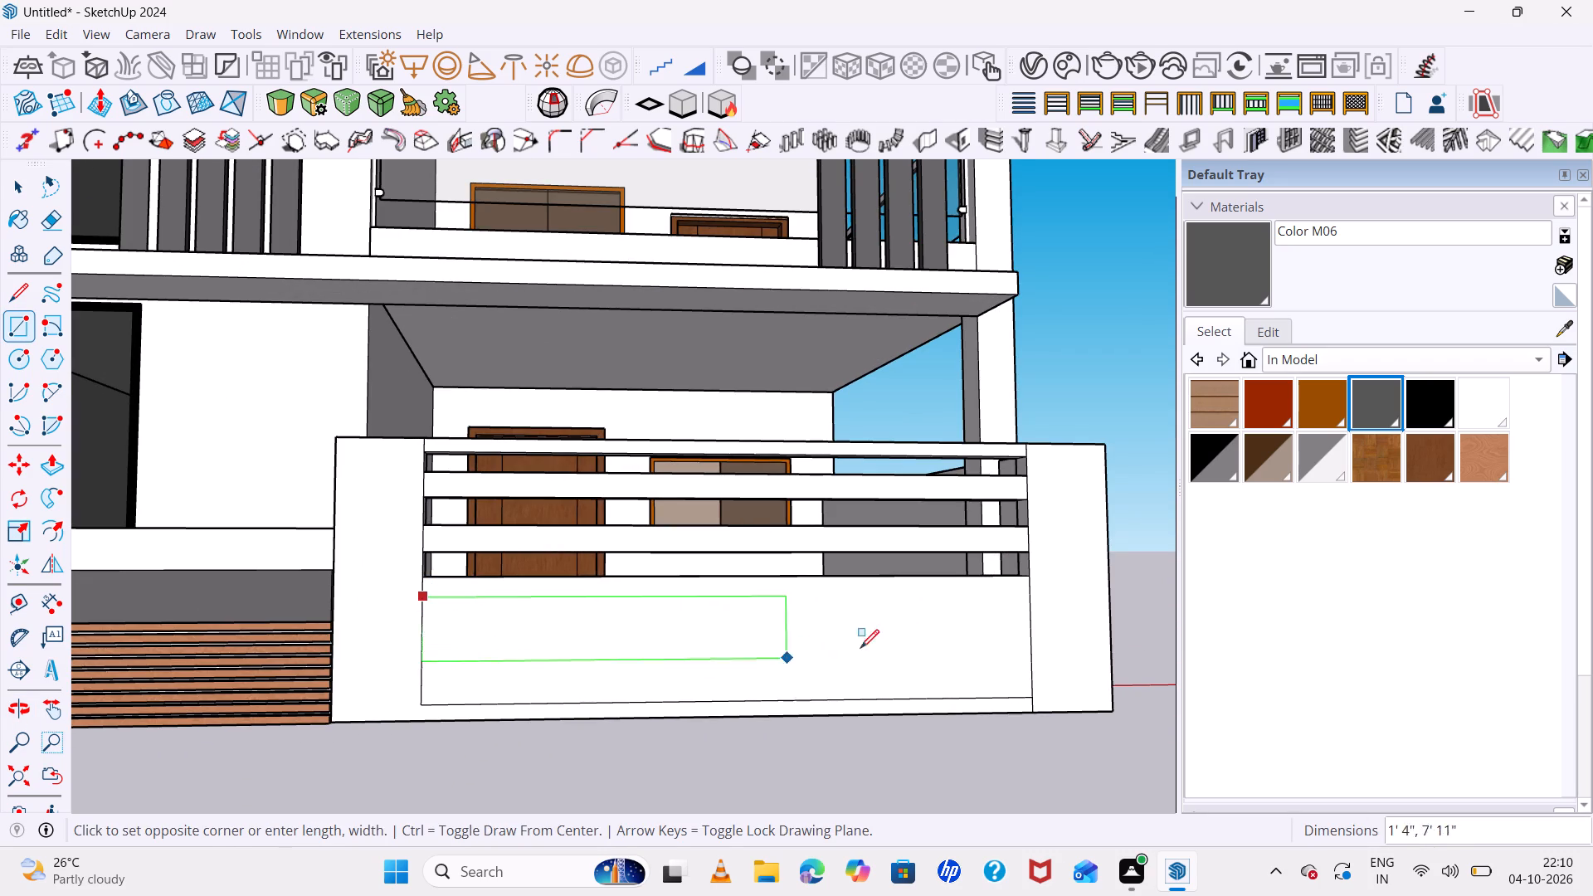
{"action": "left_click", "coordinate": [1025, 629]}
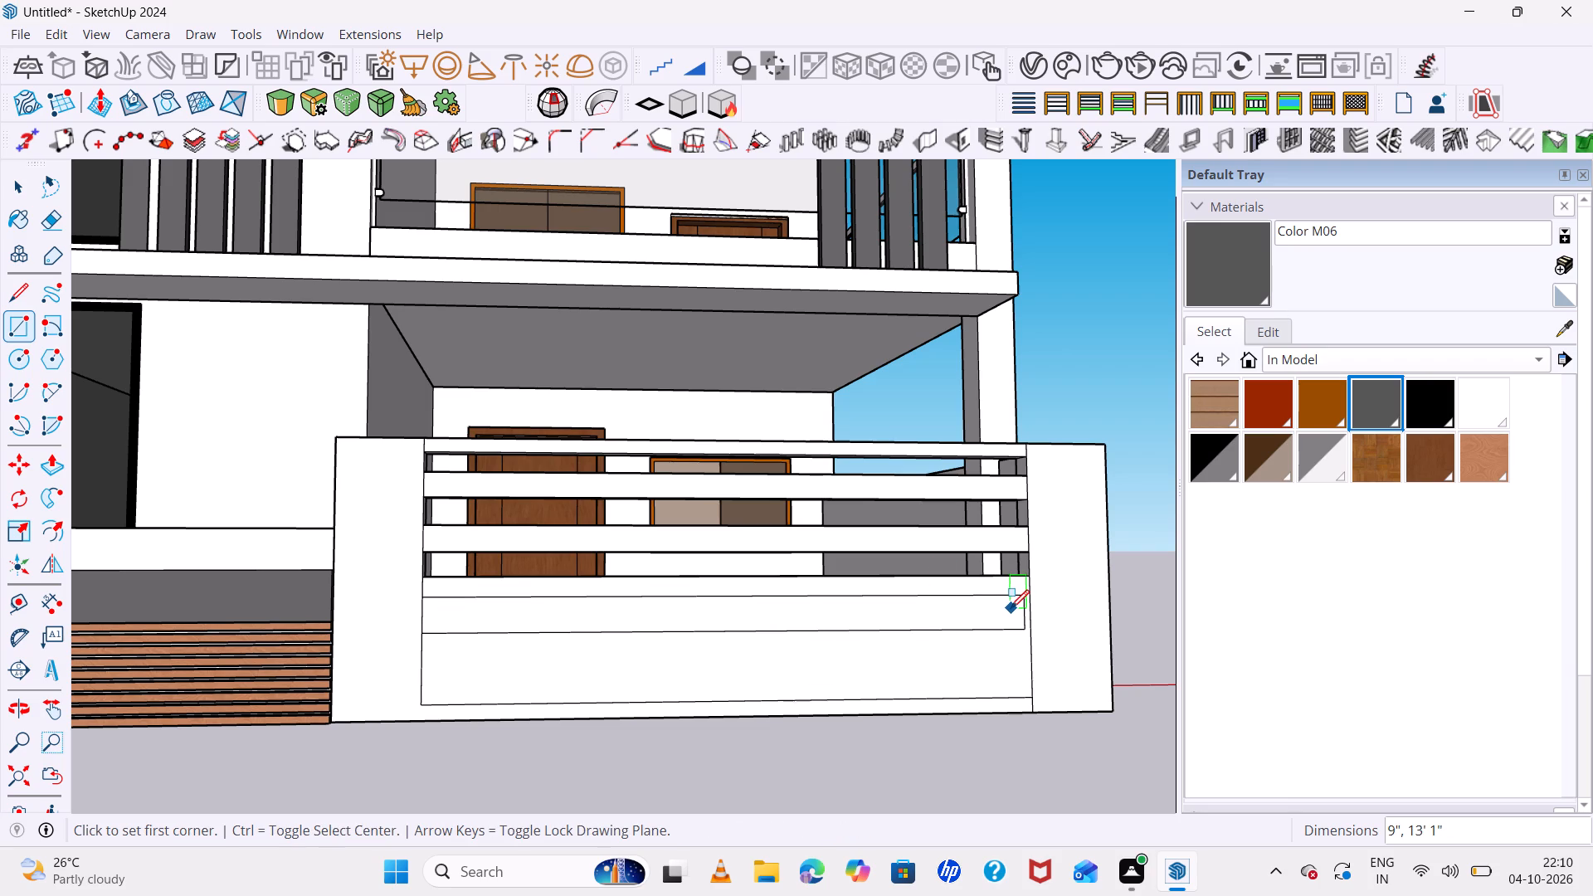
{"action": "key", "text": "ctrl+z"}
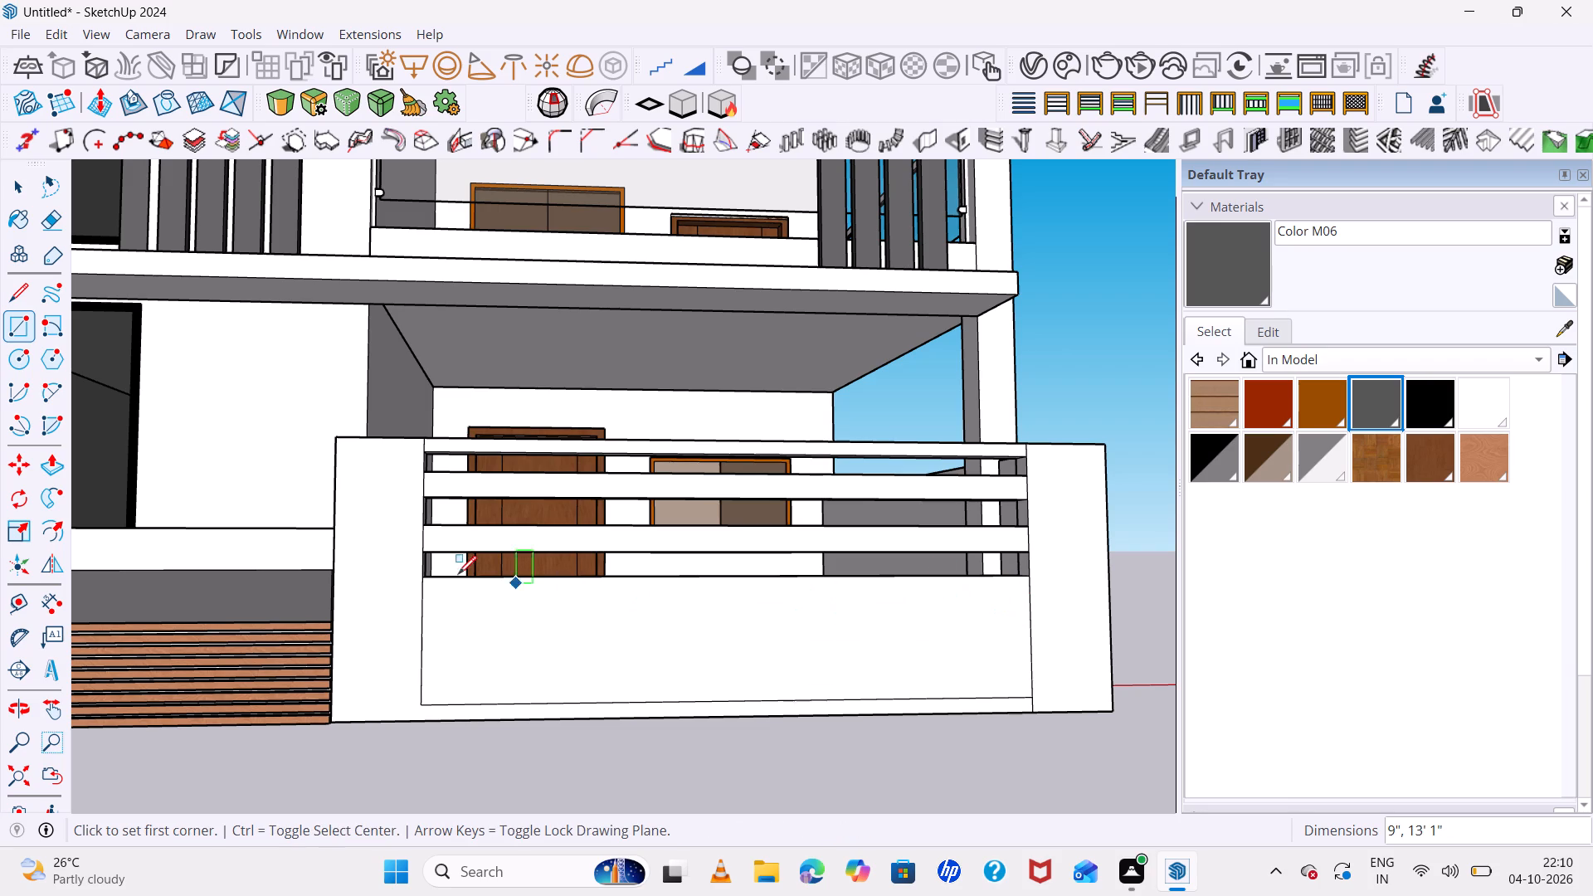
Draw a narrow horizontal rectangle about 13' long across the solid gate panel, just below the lowest open slot.
{"action": "left_click", "coordinate": [422, 598]}
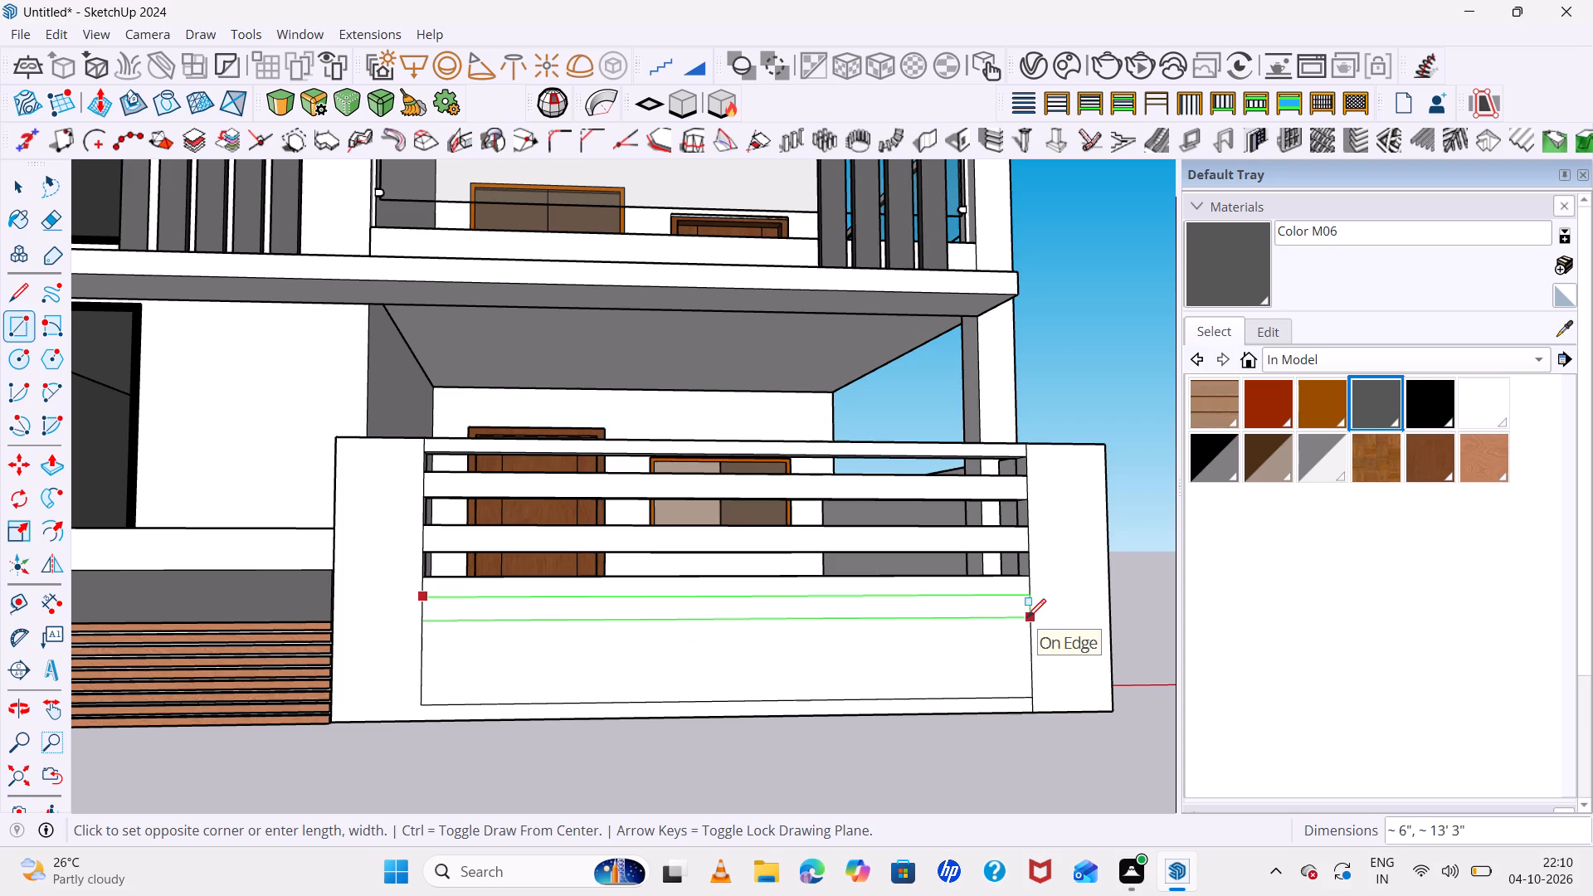
{"action": "key", "text": "space"}
{"action": "key", "text": "r"}
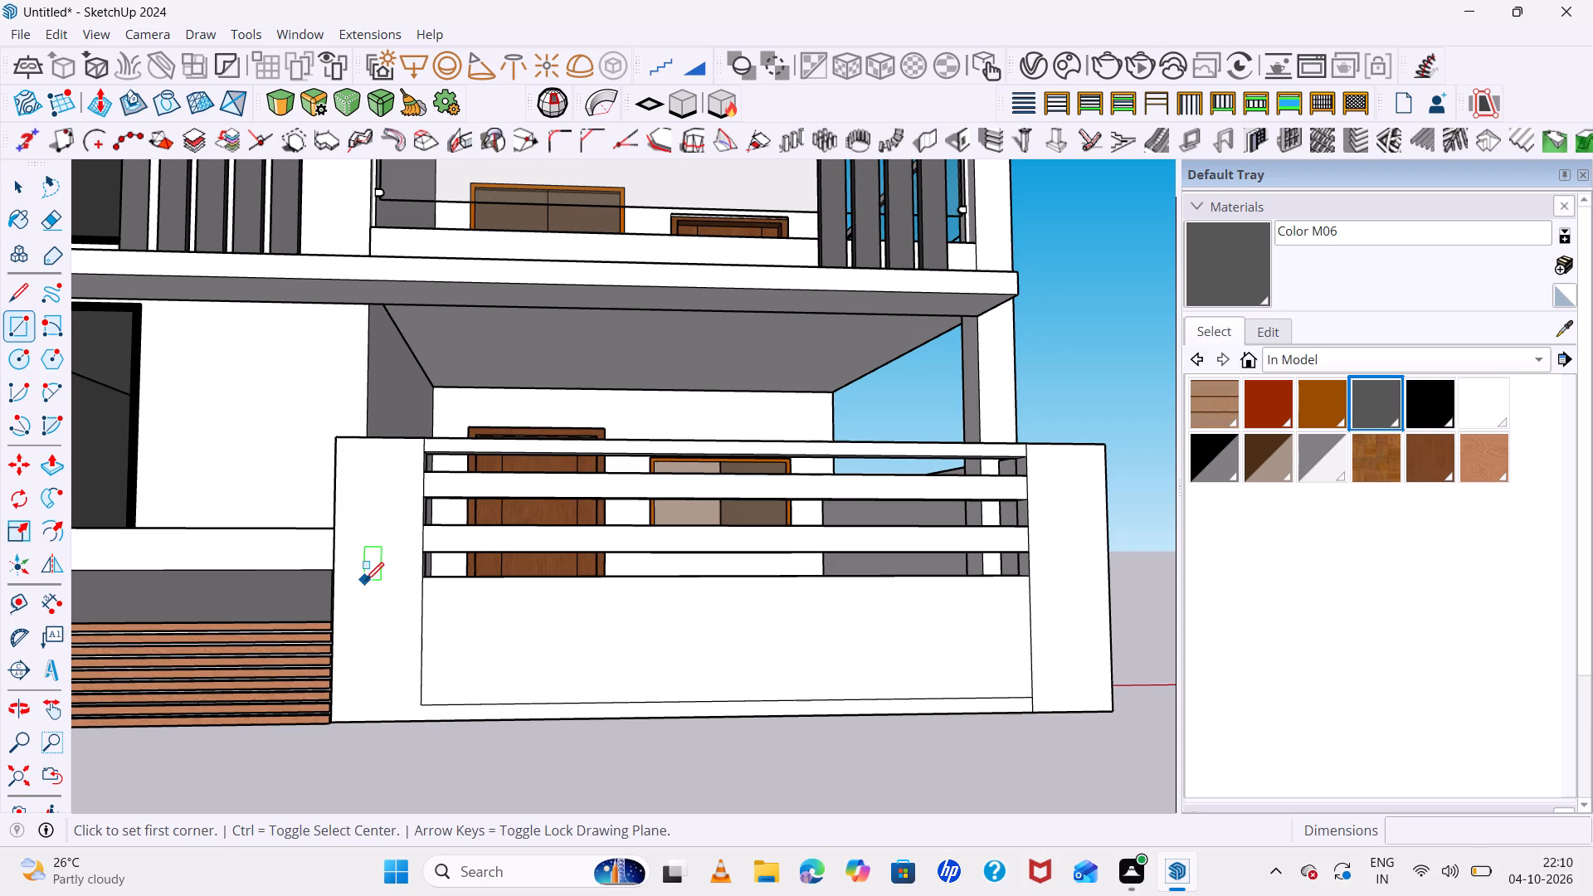
{"action": "left_click", "coordinate": [420, 599]}
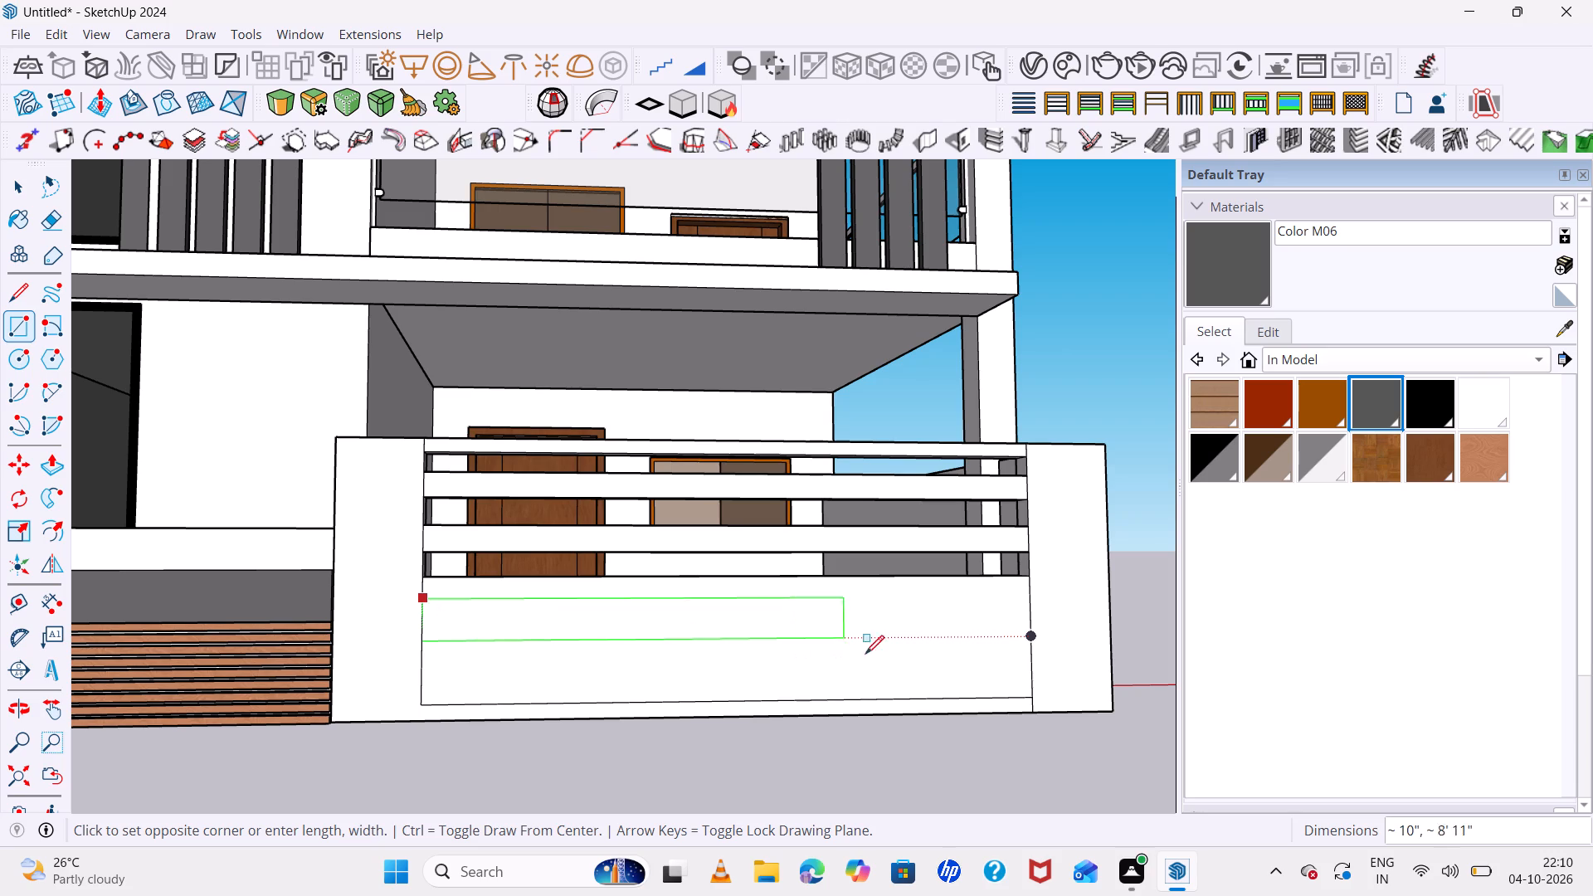
{"action": "left_click", "coordinate": [1027, 625]}
Push the new rectangle 6" inward to the gate's rear edge with Push/Pull.
{"action": "middle_click_drag", "start_coordinate": [776, 597], "coordinate": [510, 660]}
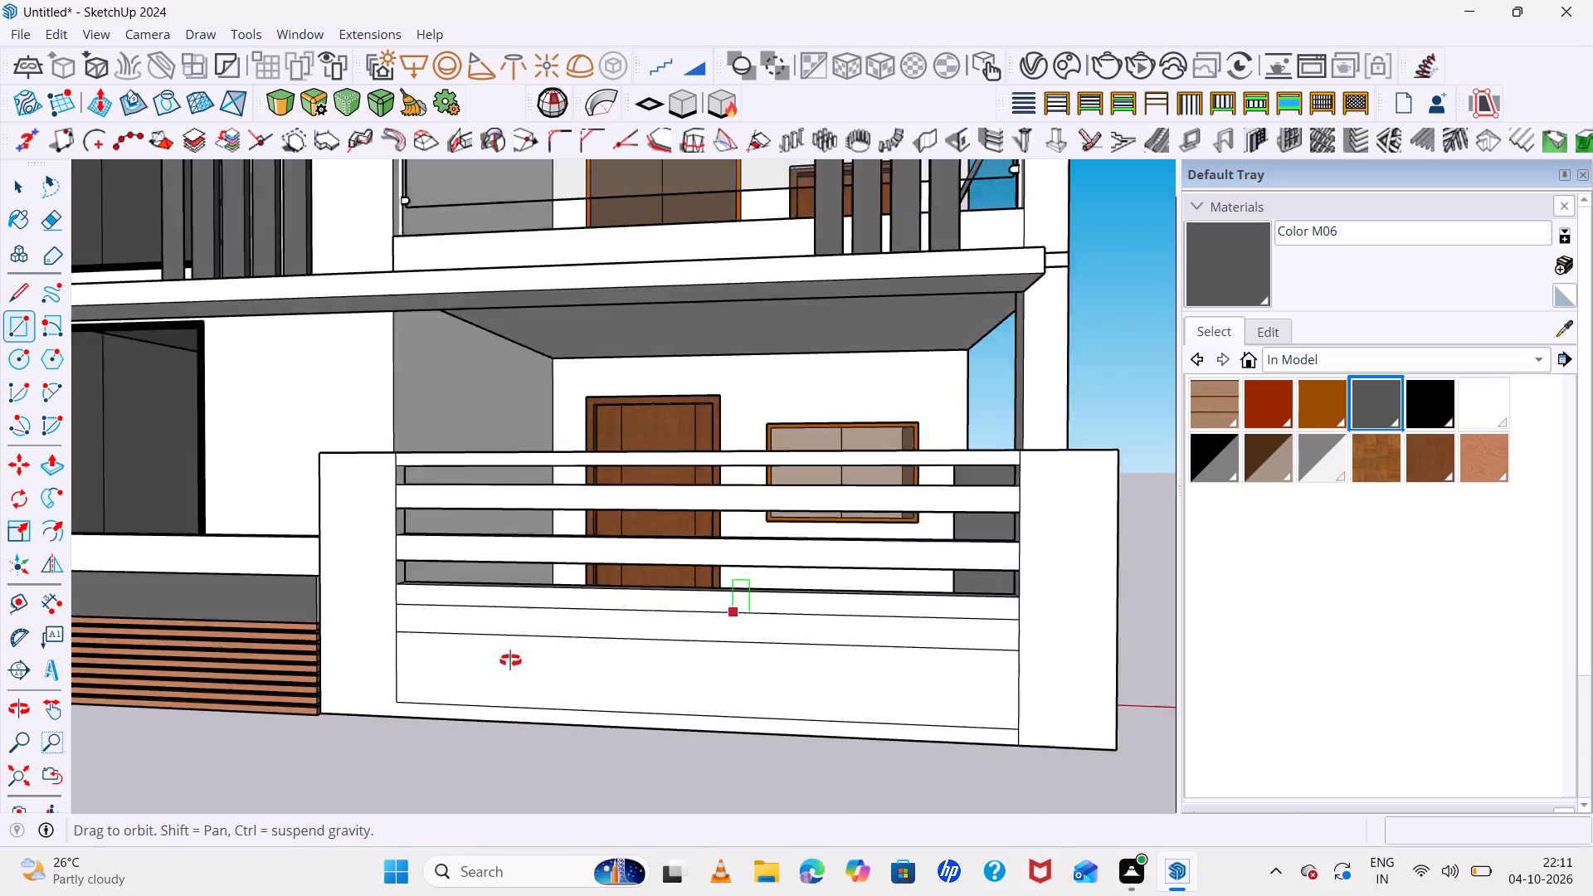
{"action": "middle_click_drag", "start_coordinate": [510, 660], "coordinate": [299, 680]}
{"action": "scroll", "coordinate": [498, 685], "scroll_direction": "up", "scroll_amount": 4}
{"action": "key", "text": "space"}
{"action": "left_click", "coordinate": [694, 694]}
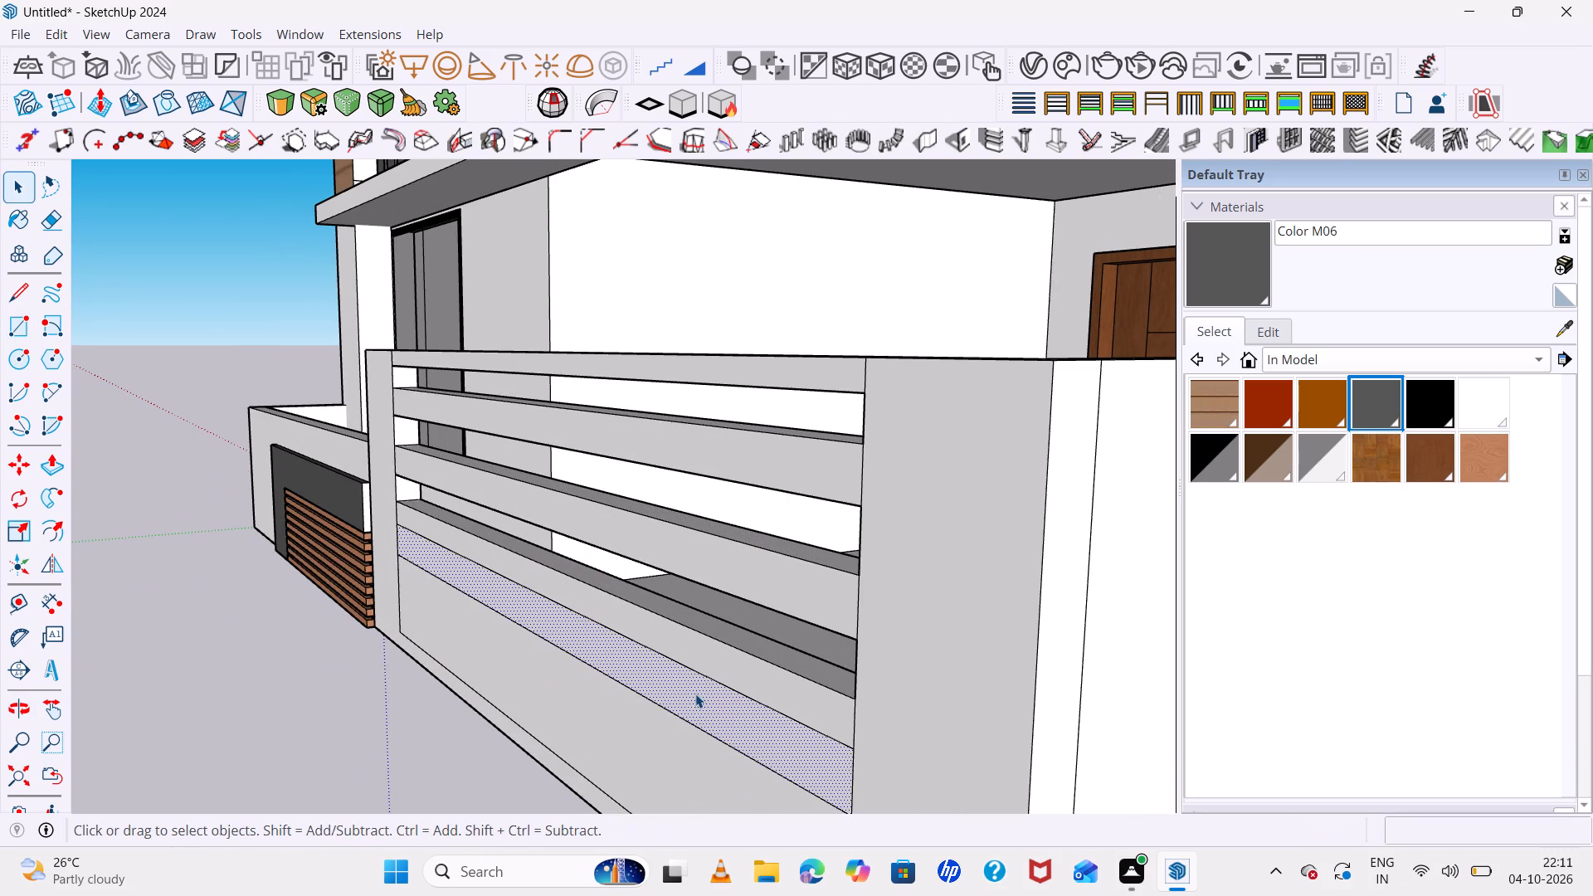
{"action": "key", "text": "p"}
{"action": "left_click", "coordinate": [695, 693]}
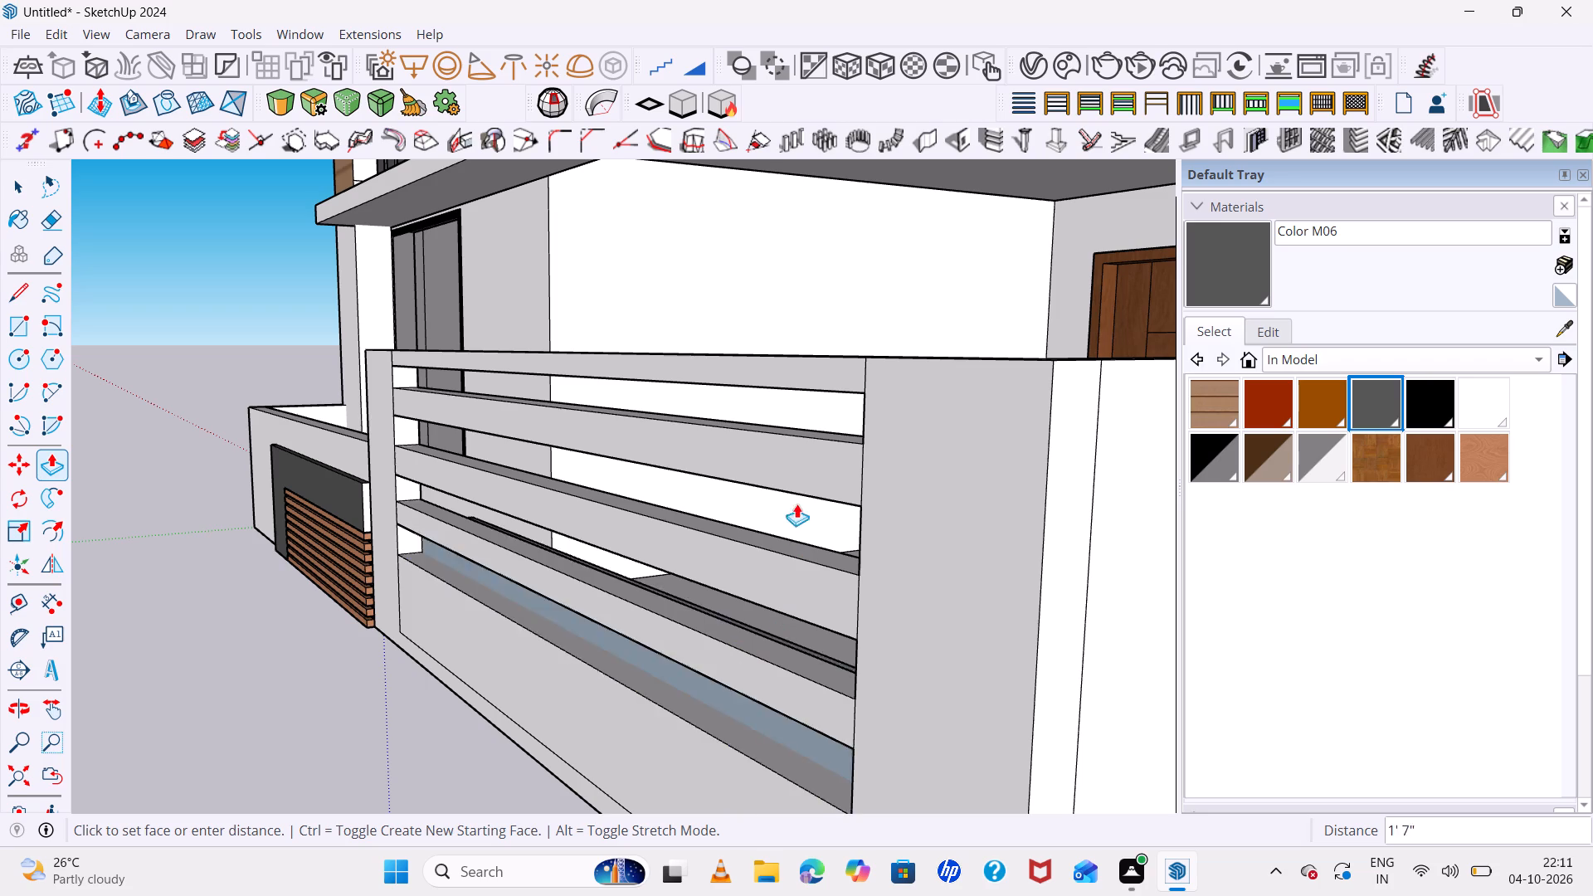
{"action": "middle_click_drag", "start_coordinate": [811, 460], "coordinate": [787, 650]}
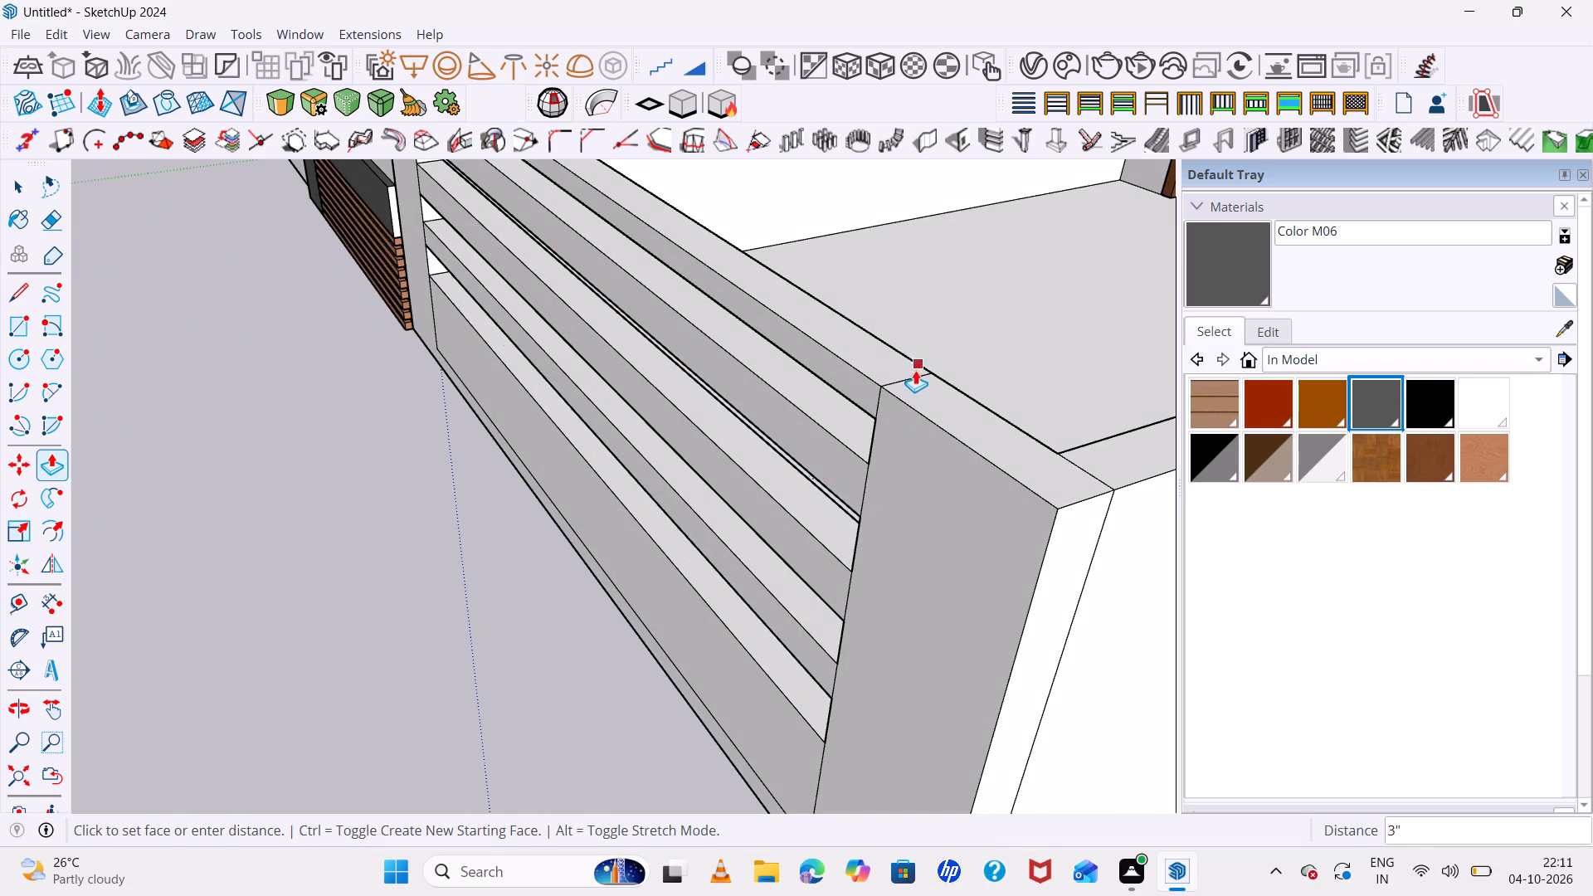
{"action": "left_click", "coordinate": [919, 358]}
Draw another full-width horizontal rectangle, about 9" by 13' 3", on the remaining gate panel below the new recess.
{"action": "middle_click_drag", "start_coordinate": [767, 470], "coordinate": [920, 334]}
{"action": "scroll", "coordinate": [791, 454], "scroll_direction": "up", "scroll_amount": 1}
{"action": "scroll", "coordinate": [862, 411], "scroll_direction": "up", "scroll_amount": 1}
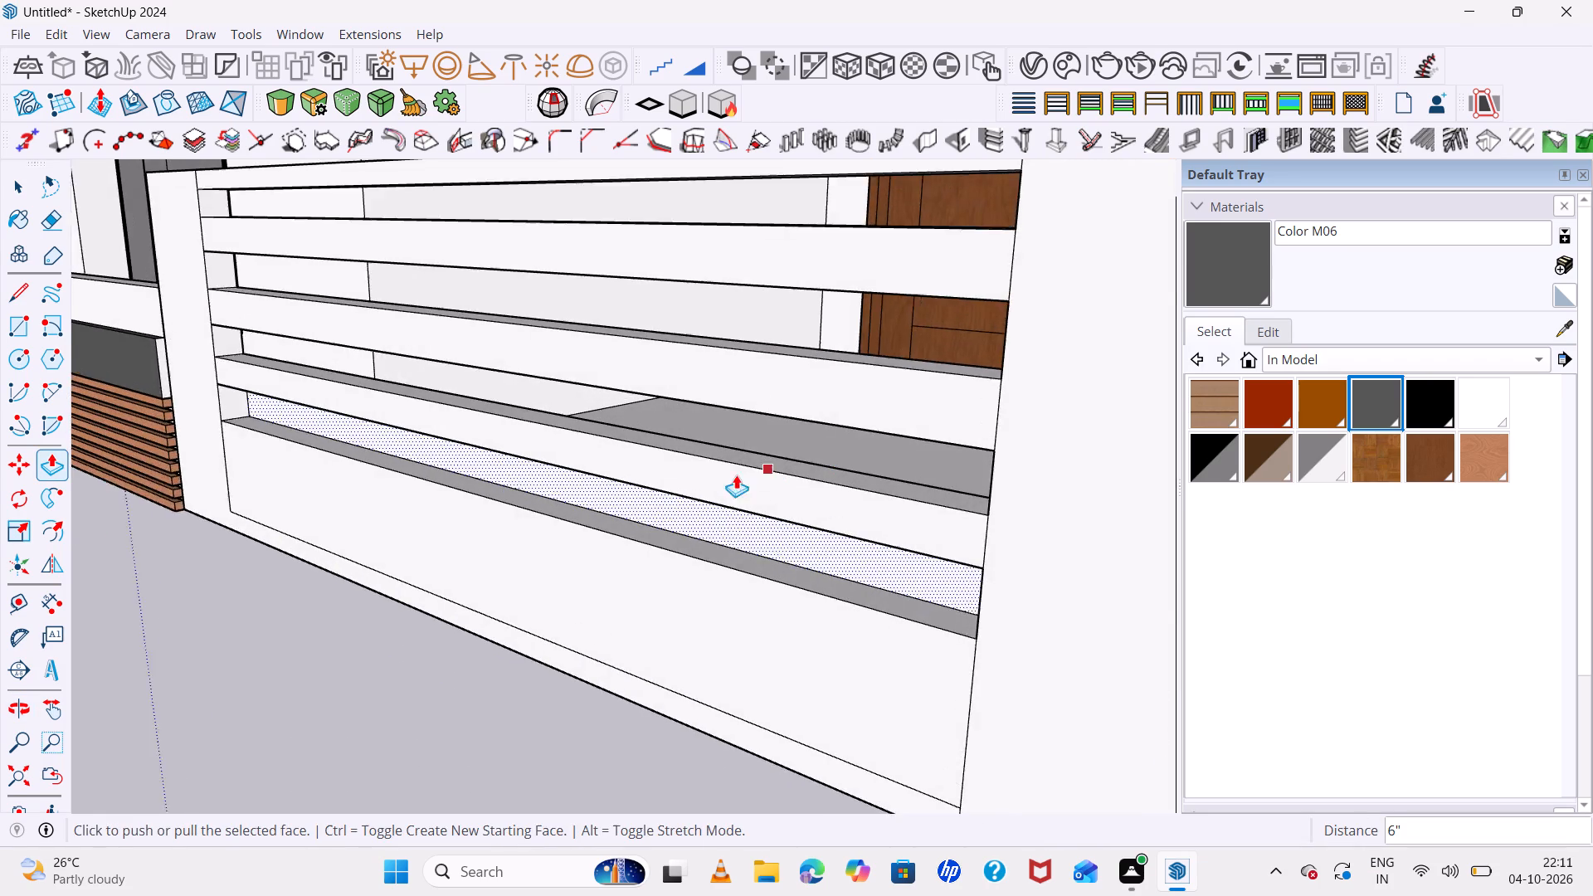
{"action": "scroll", "coordinate": [699, 485], "scroll_direction": "down", "scroll_amount": 7}
{"action": "scroll", "coordinate": [488, 499], "scroll_direction": "down", "scroll_amount": 4}
{"action": "middle_click_drag", "start_coordinate": [590, 580], "coordinate": [894, 535]}
{"action": "middle_click_drag", "start_coordinate": [901, 495], "coordinate": [898, 450]}
{"action": "middle_click", "coordinate": [898, 450]}
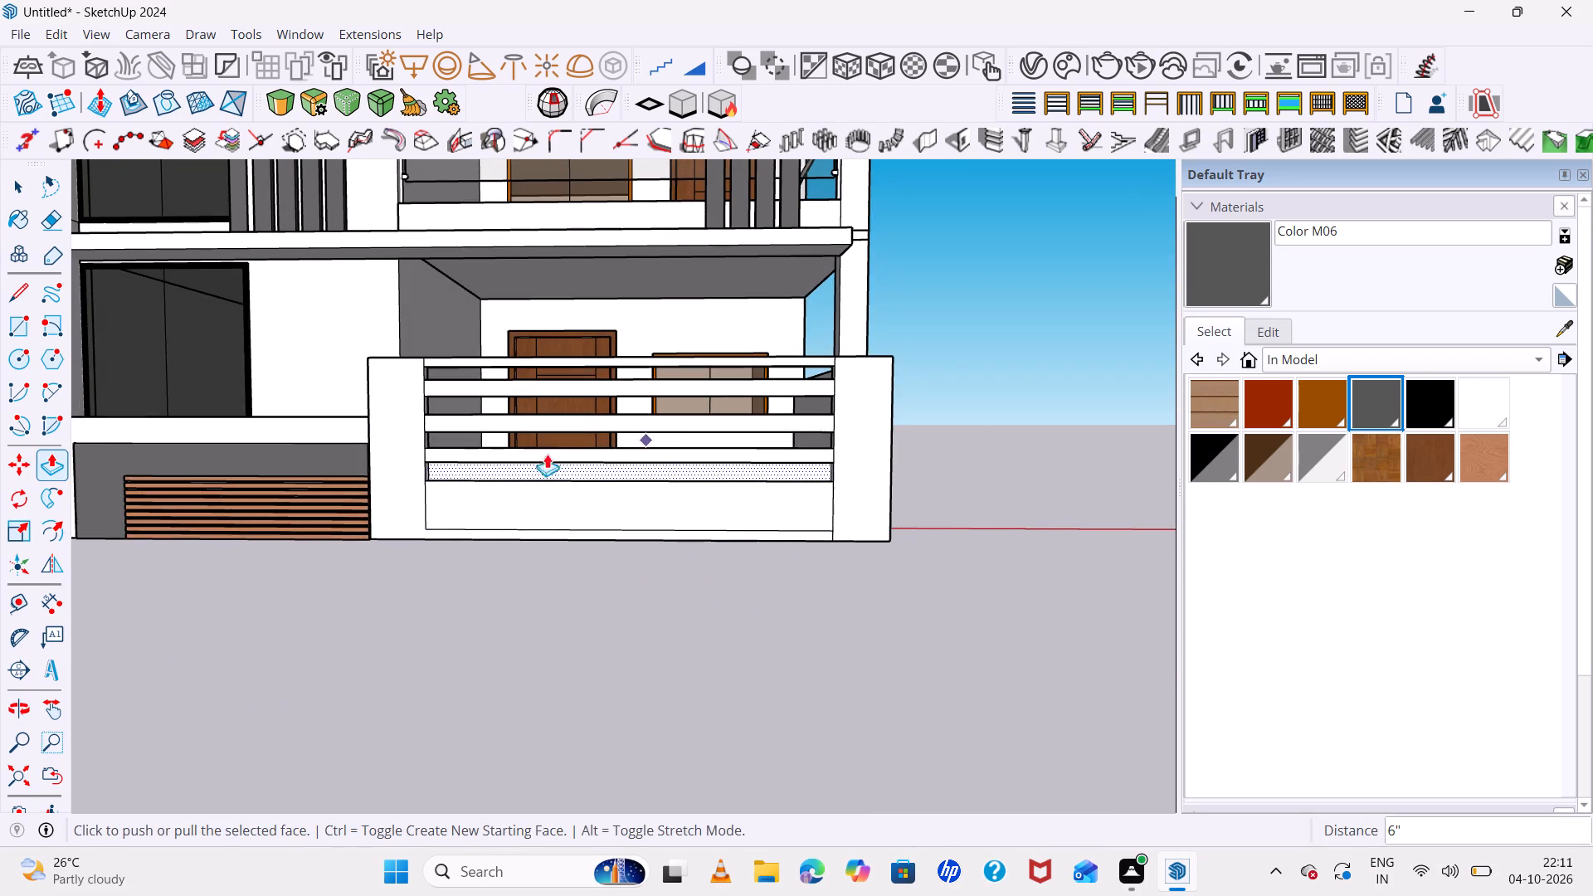
{"action": "scroll", "coordinate": [359, 481], "scroll_direction": "up", "scroll_amount": 4}
{"action": "key", "text": "space"}
{"action": "key", "text": "r"}
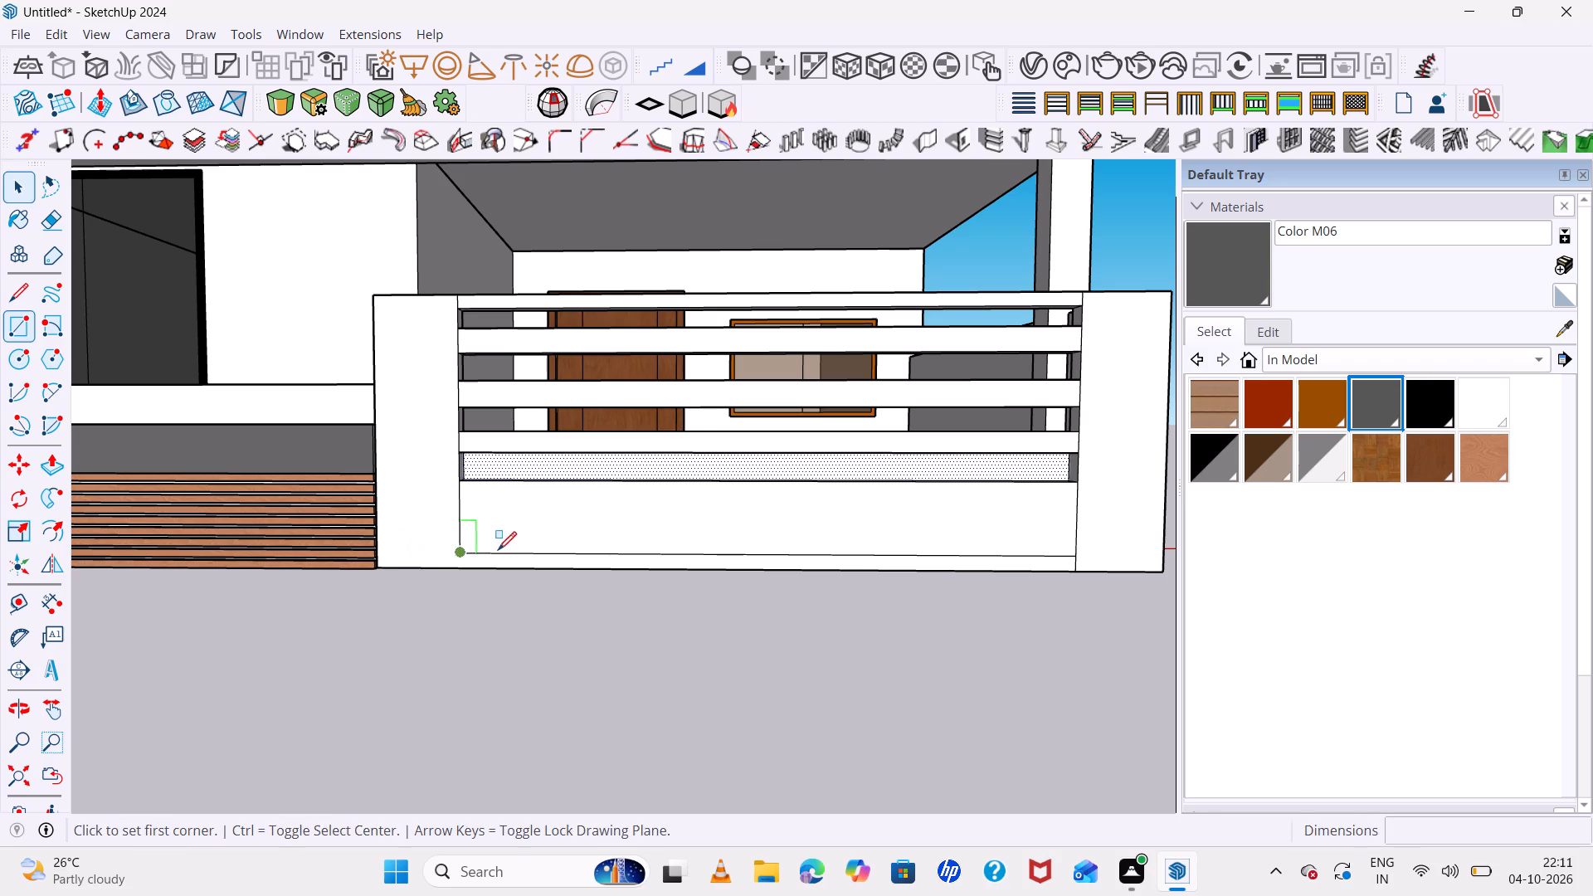
{"action": "left_click", "coordinate": [460, 509]}
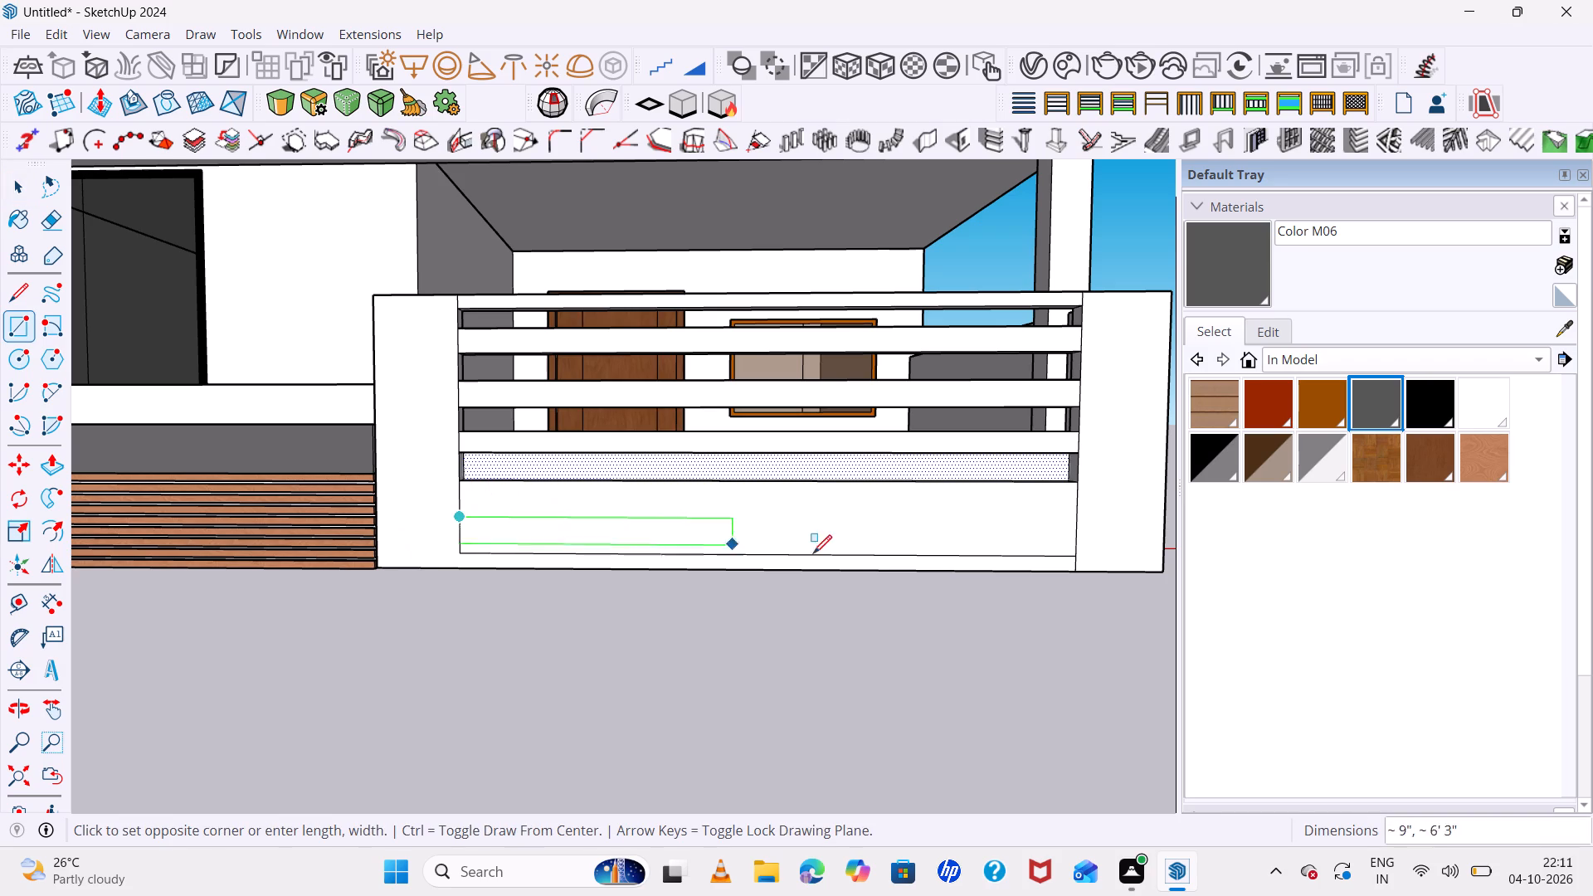
{"action": "scroll", "coordinate": [853, 543], "scroll_direction": "down", "scroll_amount": 3}
{"action": "key", "text": "Escape"}
{"action": "scroll", "coordinate": [614, 511], "scroll_direction": "up", "scroll_amount": 3}
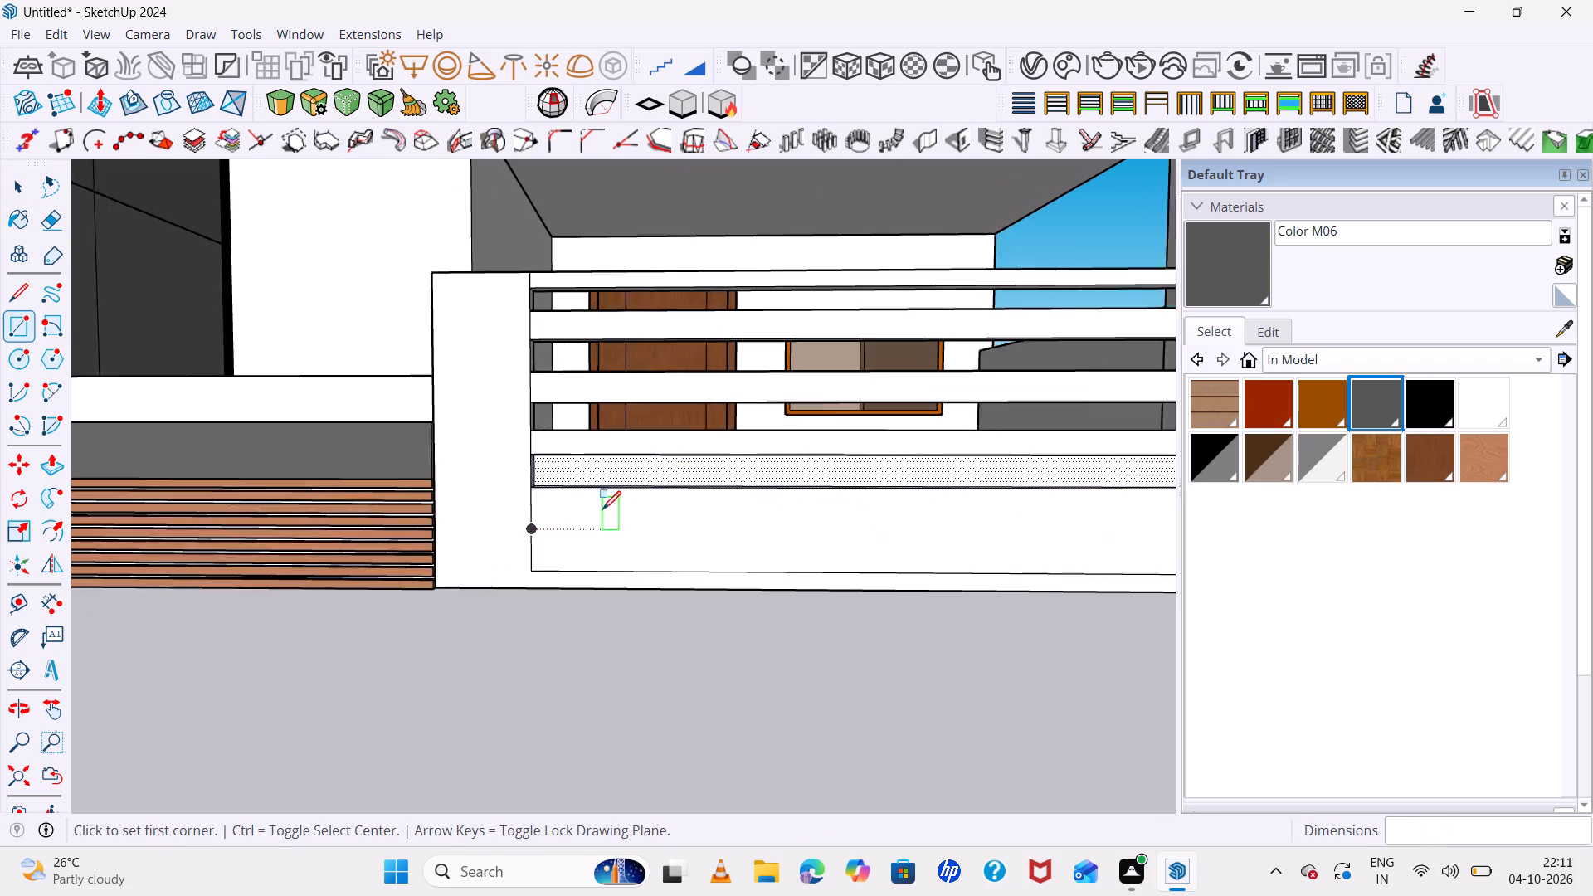
{"action": "scroll", "coordinate": [602, 509], "scroll_direction": "up", "scroll_amount": 2}
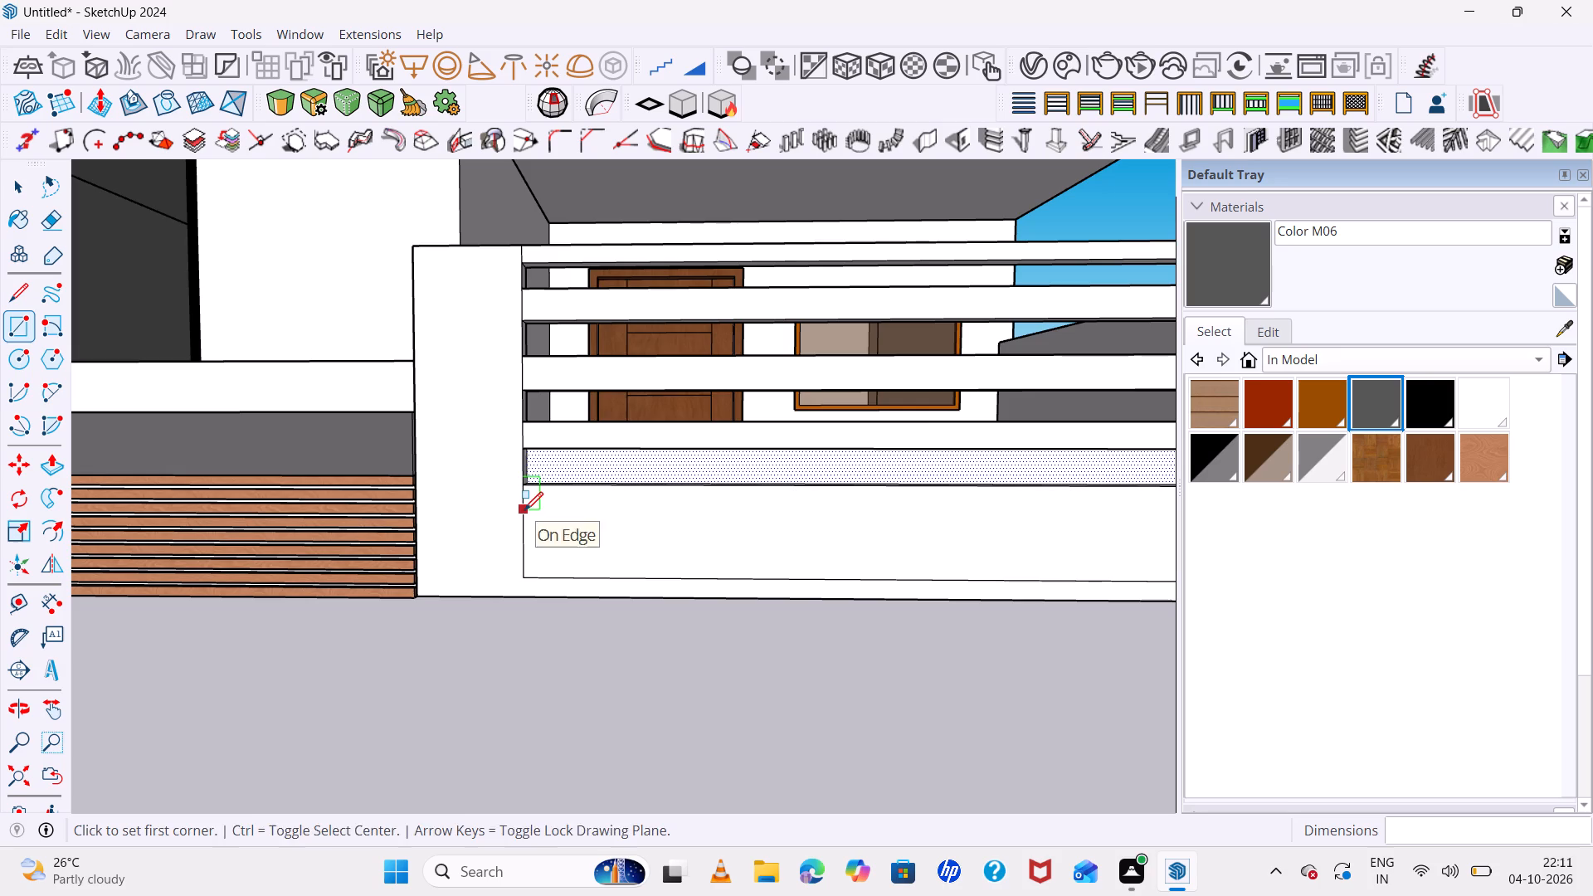
{"action": "left_click", "coordinate": [524, 510]}
{"action": "scroll", "coordinate": [592, 551], "scroll_direction": "down", "scroll_amount": 6}
{"action": "scroll", "coordinate": [949, 560], "scroll_direction": "up", "scroll_amount": 4}
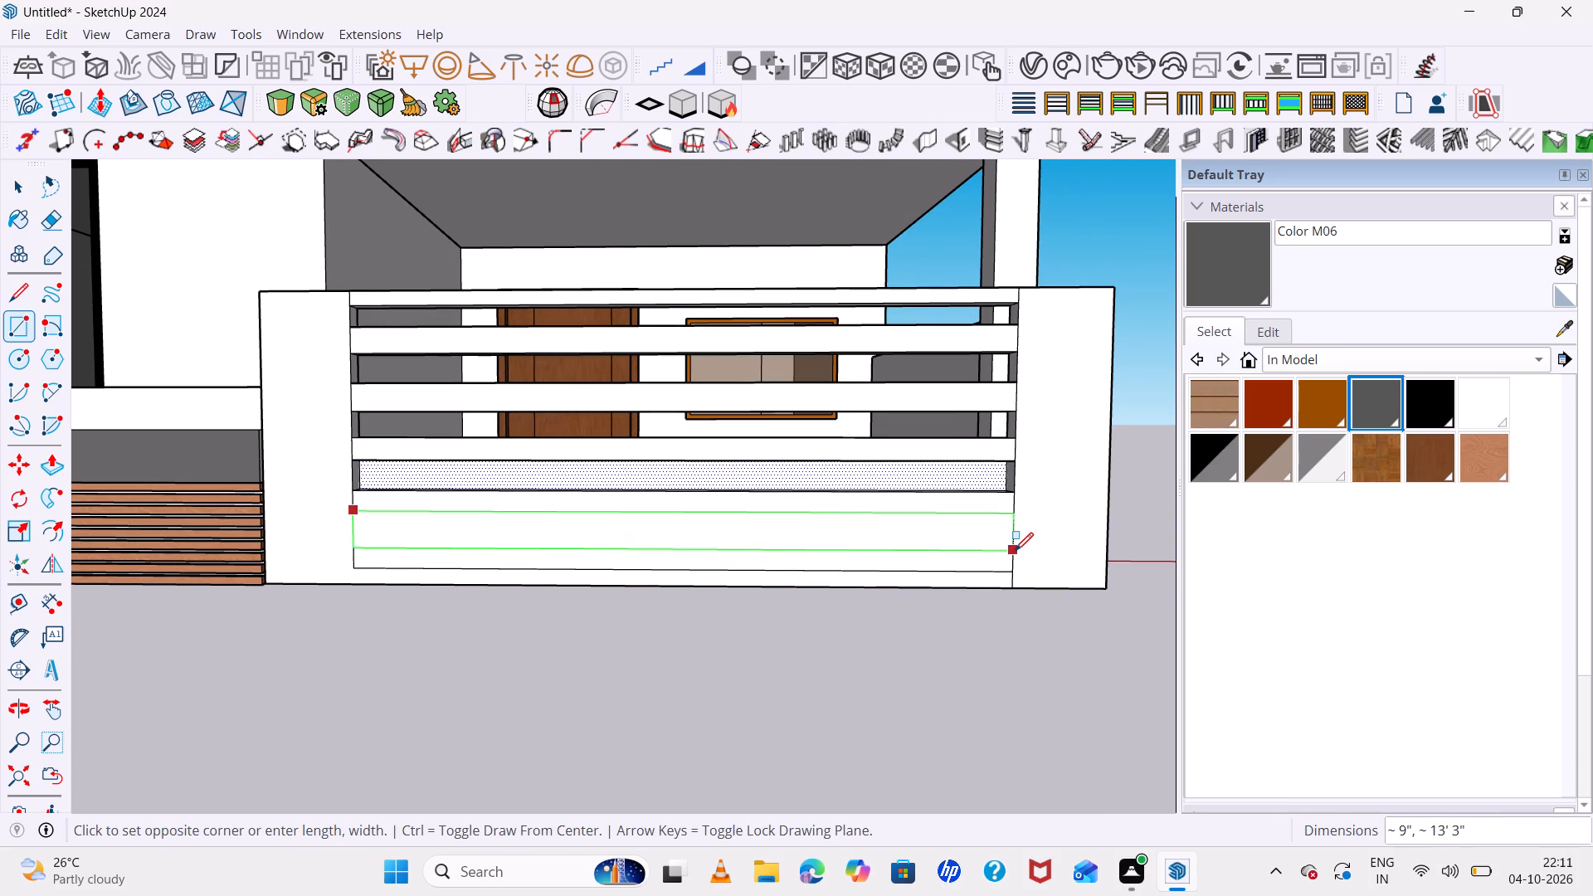
{"action": "left_click", "coordinate": [1015, 551]}
Push the lowest rectangle 6" inward to the gate's rear edge with Push/Pull.
{"action": "middle_click_drag", "start_coordinate": [561, 510], "coordinate": [236, 634]}
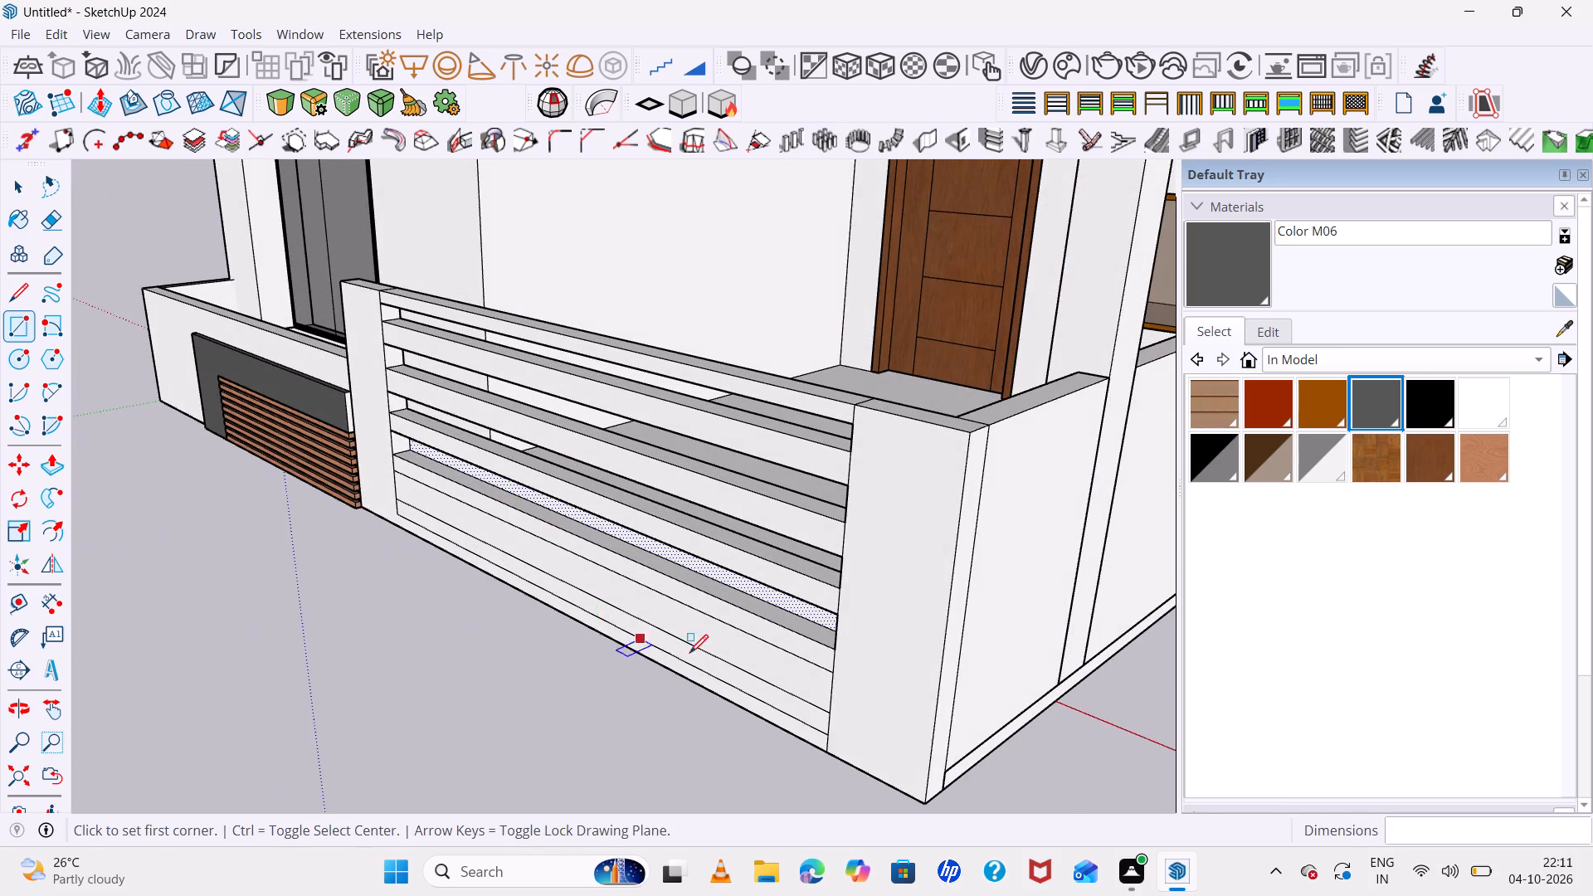
{"action": "scroll", "coordinate": [731, 653], "scroll_direction": "up", "scroll_amount": 3}
{"action": "key", "text": "p"}
{"action": "left_click", "coordinate": [734, 647]}
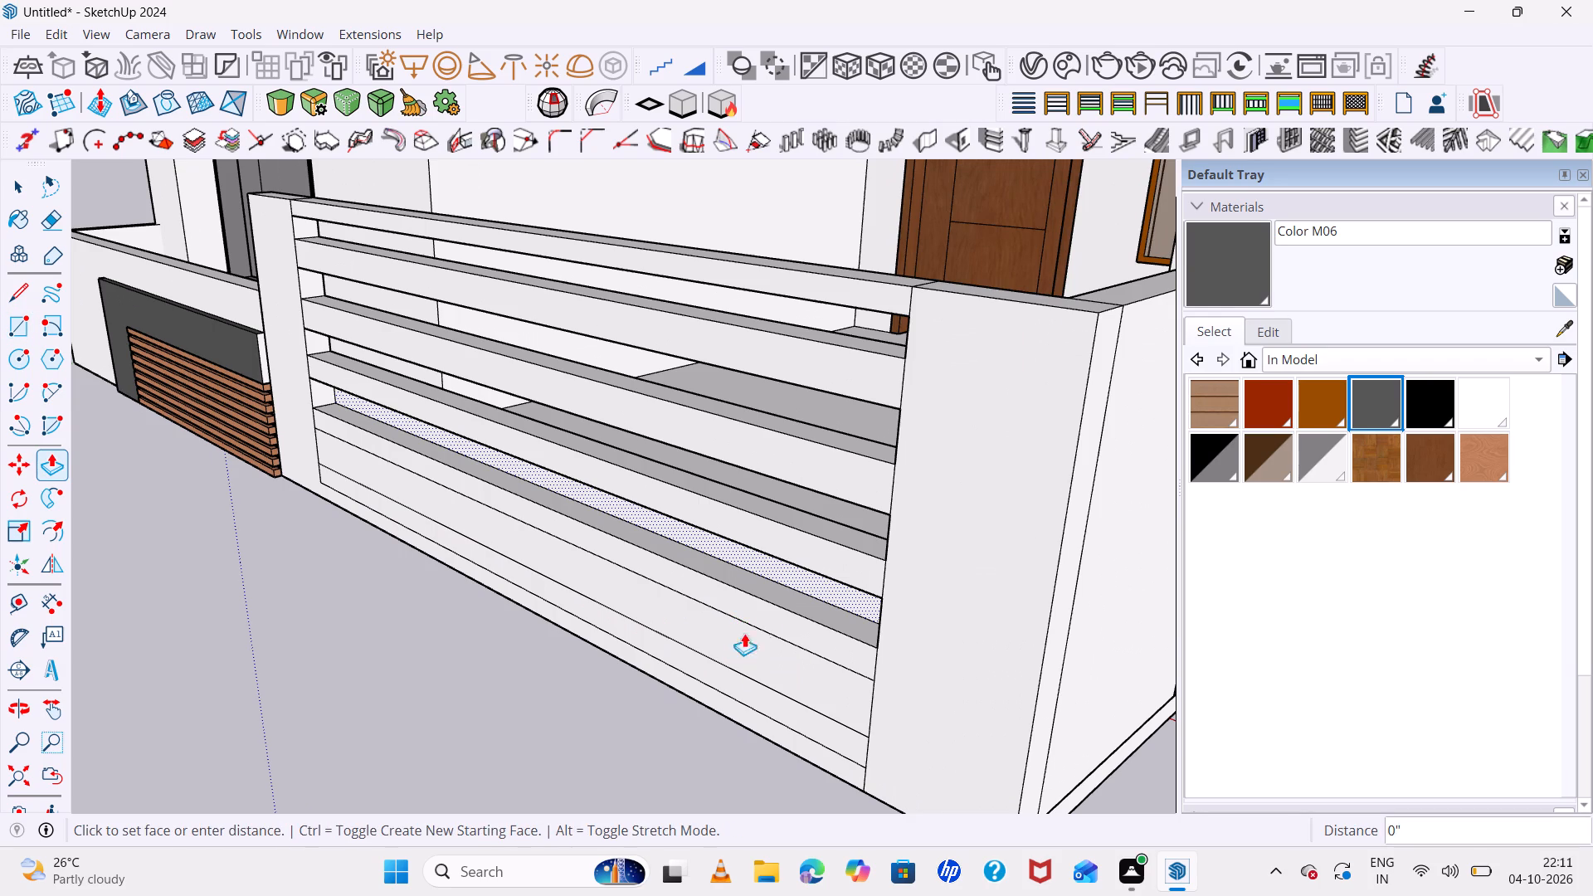
{"action": "key", "text": "Escape"}
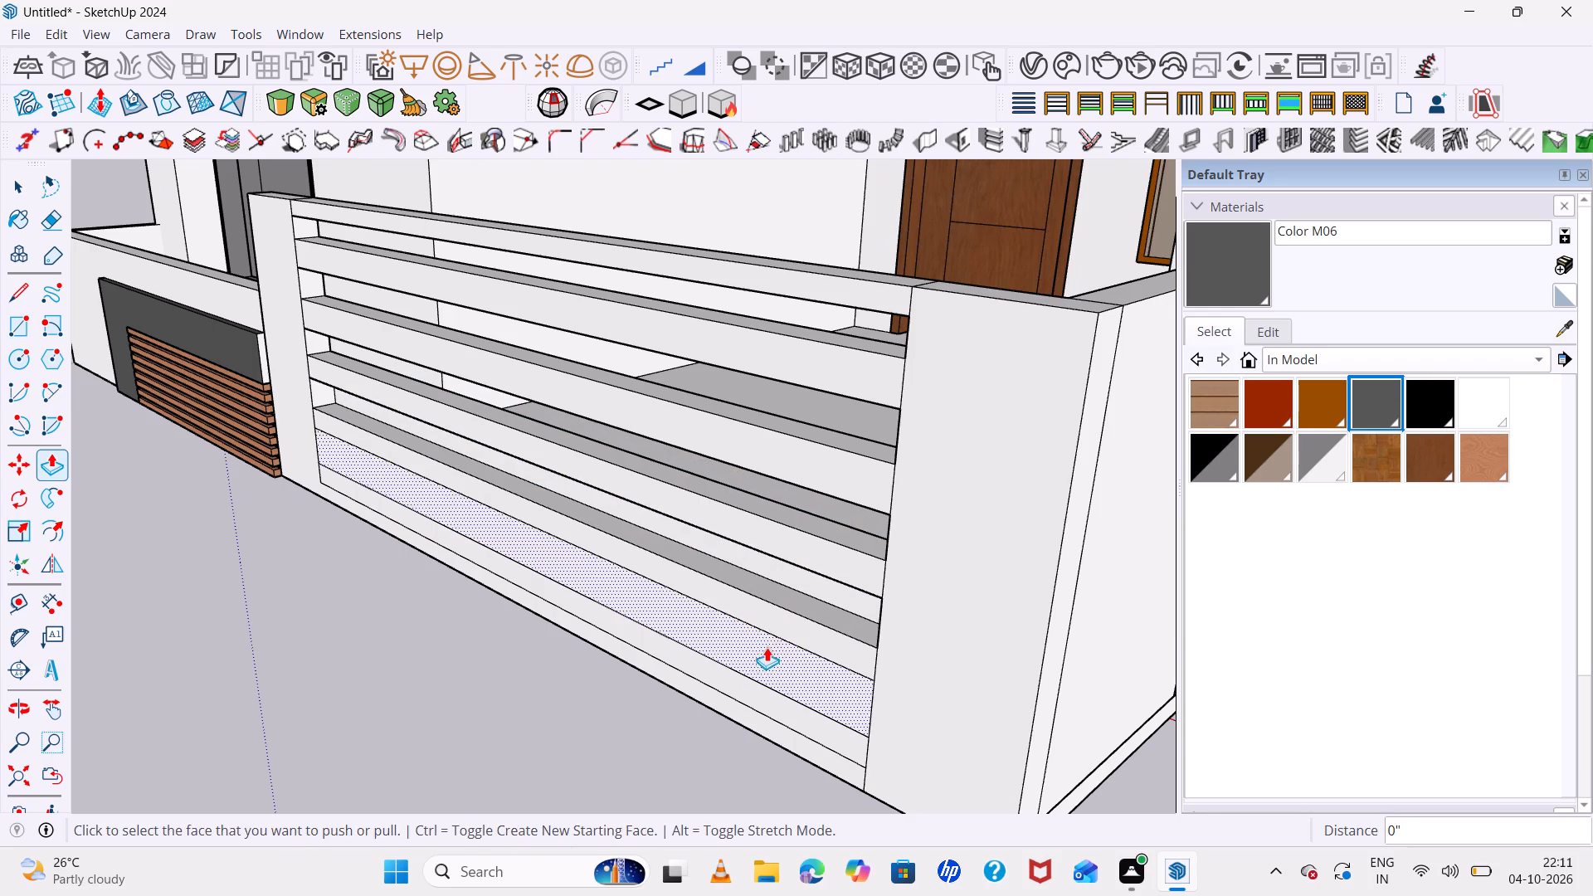
{"action": "left_click", "coordinate": [767, 652]}
{"action": "middle_click_drag", "start_coordinate": [881, 538], "coordinate": [779, 750]}
{"action": "scroll", "coordinate": [834, 620], "scroll_direction": "up", "scroll_amount": 1}
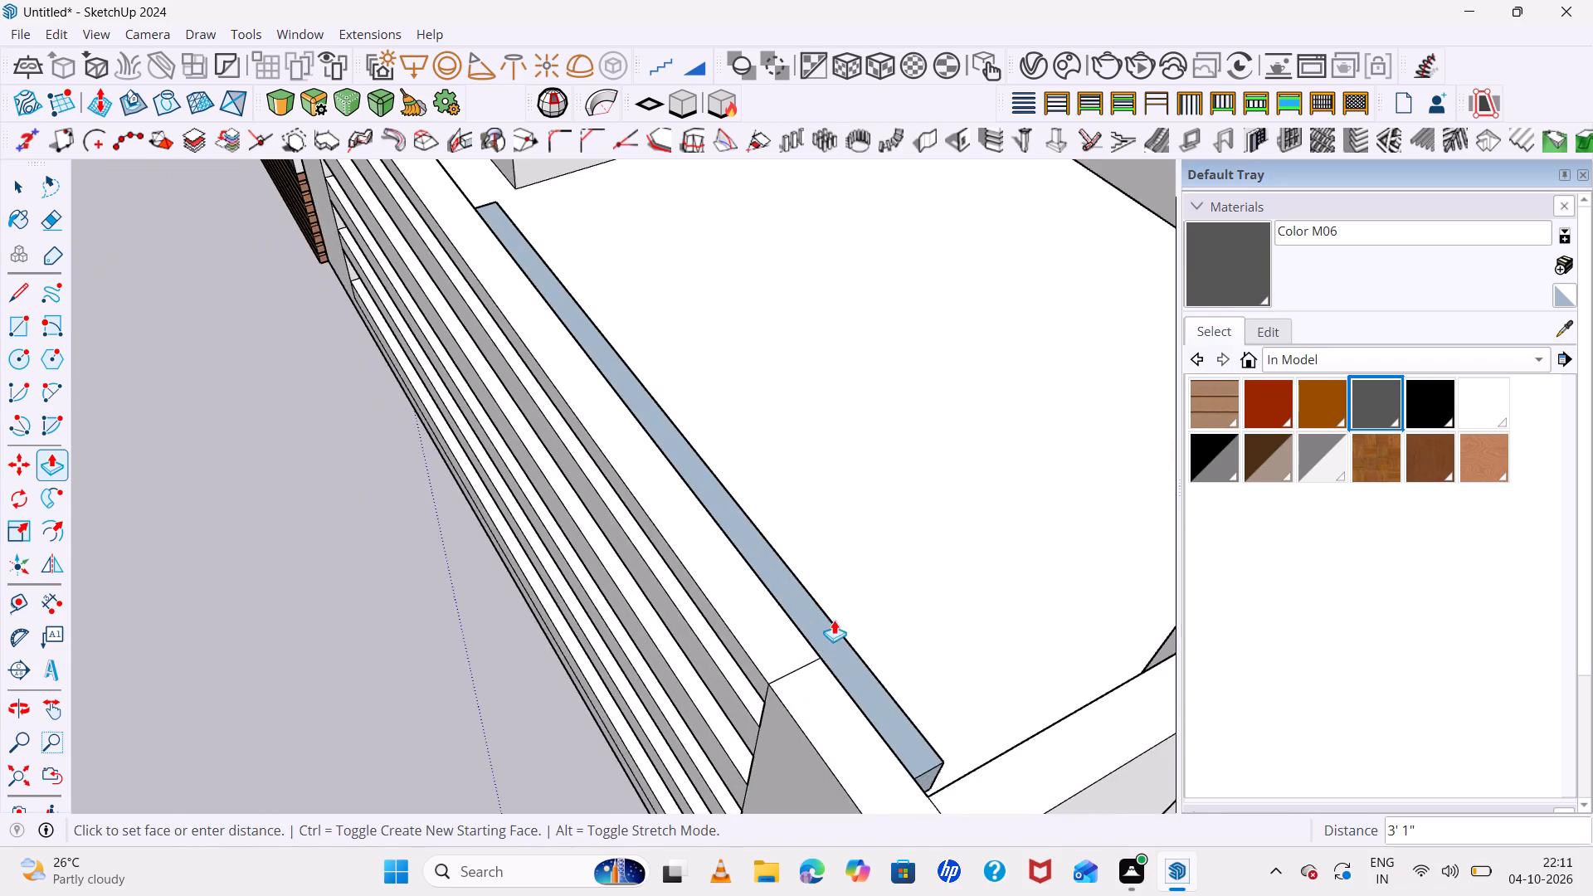
{"action": "scroll", "coordinate": [834, 620], "scroll_direction": "up", "scroll_amount": 1}
{"action": "left_click", "coordinate": [801, 653]}
Cut out the back faces of the two new lower recesses to open them as slots through the gate.
{"action": "middle_click_drag", "start_coordinate": [595, 644], "coordinate": [872, 552]}
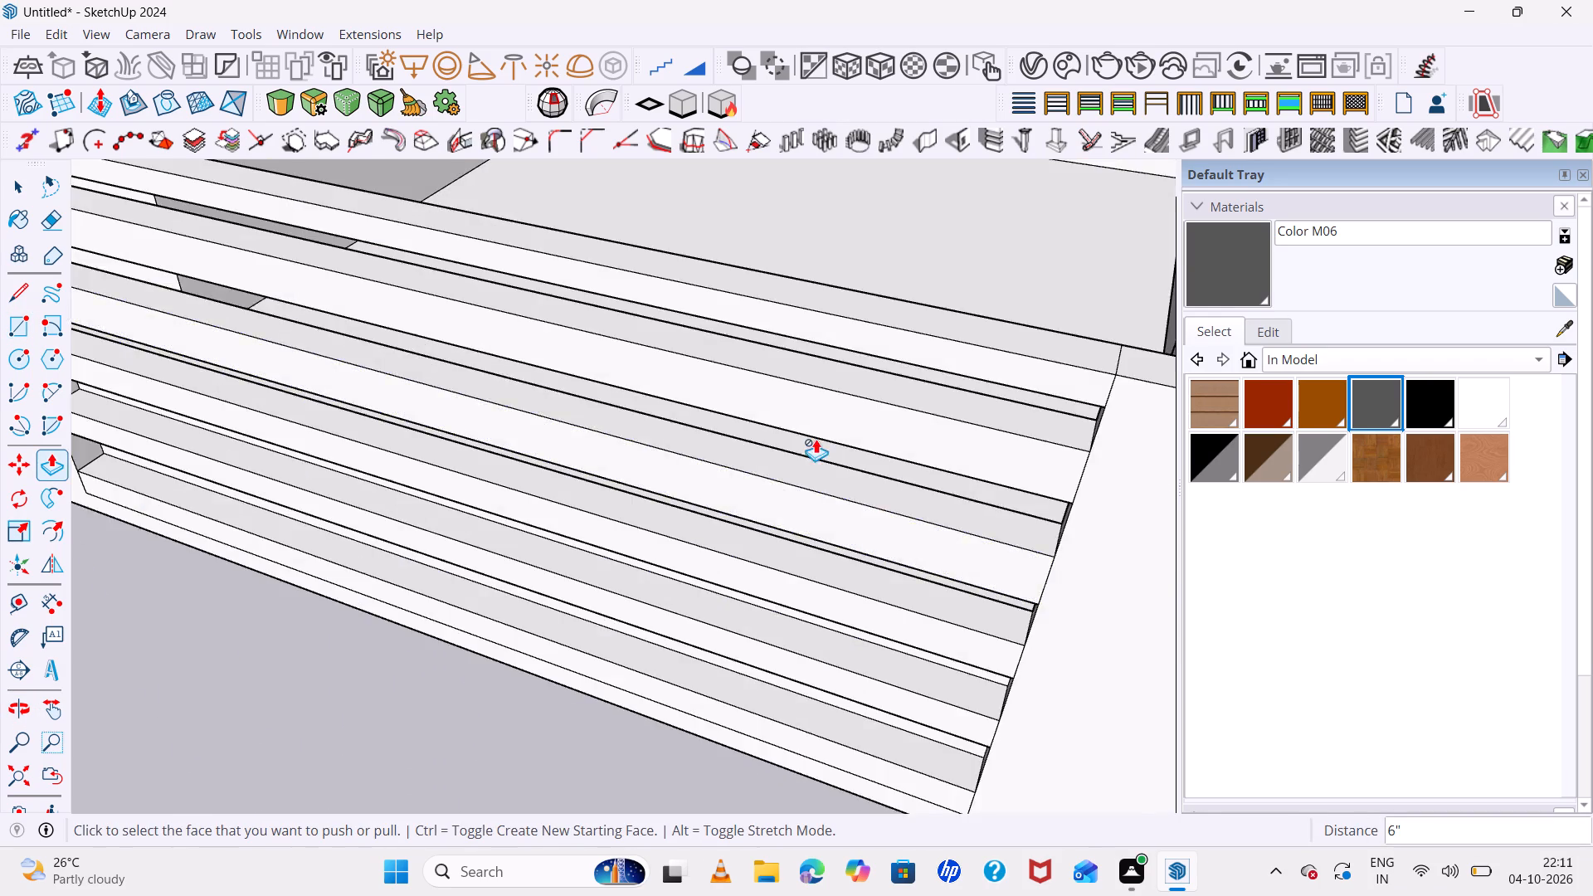
{"action": "scroll", "coordinate": [816, 439], "scroll_direction": "down", "scroll_amount": 7}
{"action": "scroll", "coordinate": [727, 453], "scroll_direction": "down", "scroll_amount": 6}
{"action": "middle_click_drag", "start_coordinate": [761, 366], "coordinate": [835, 197]}
{"action": "scroll", "coordinate": [763, 431], "scroll_direction": "up", "scroll_amount": 11}
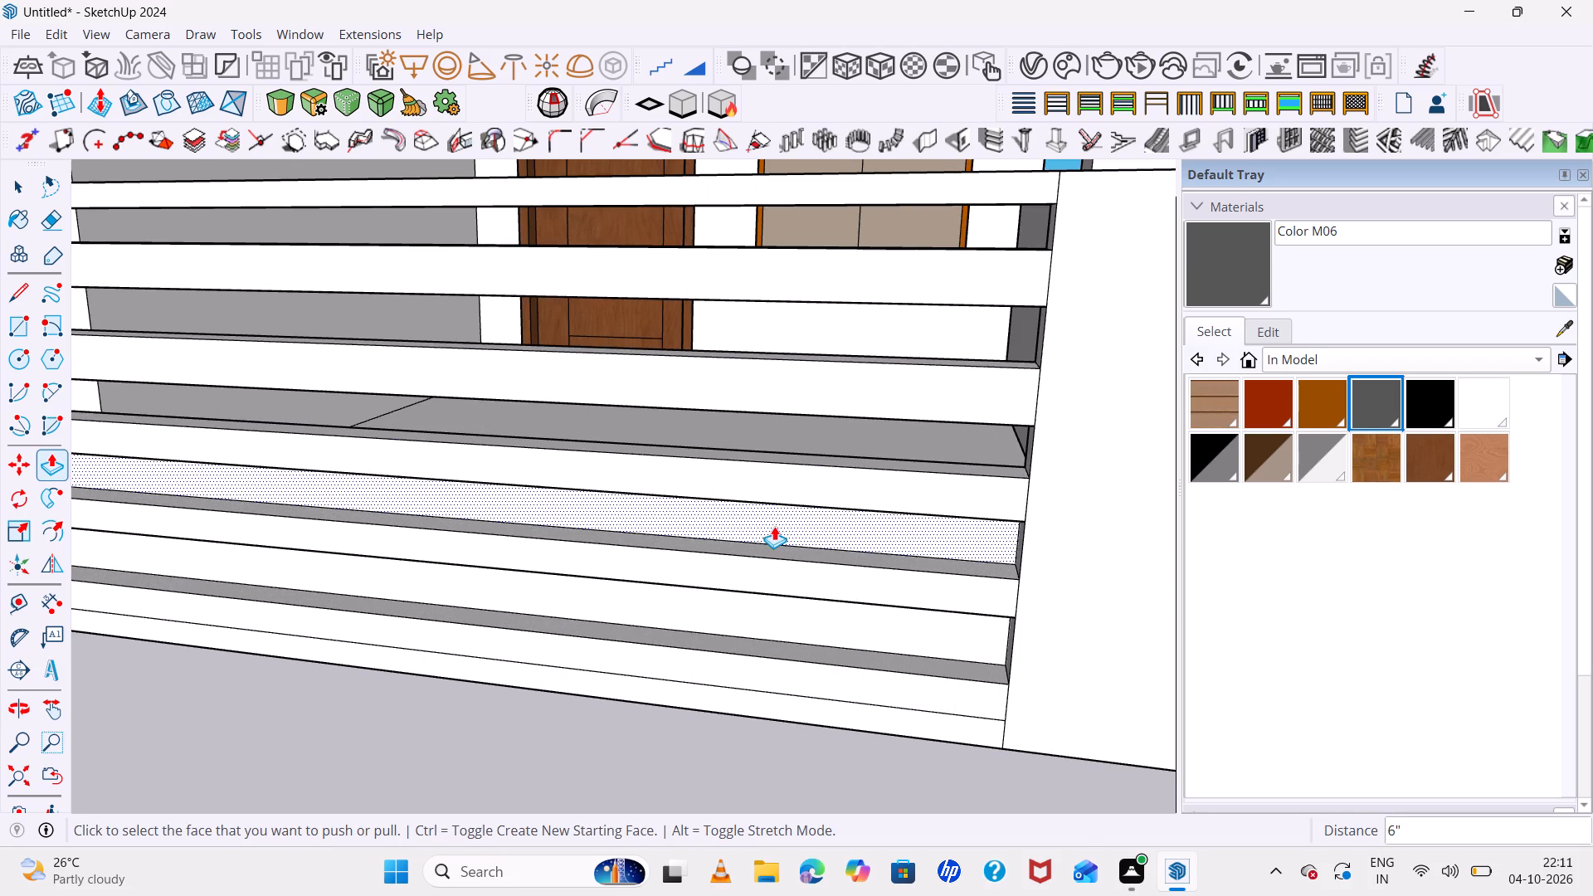
{"action": "key", "text": "space"}
{"action": "left_click", "coordinate": [759, 519]}
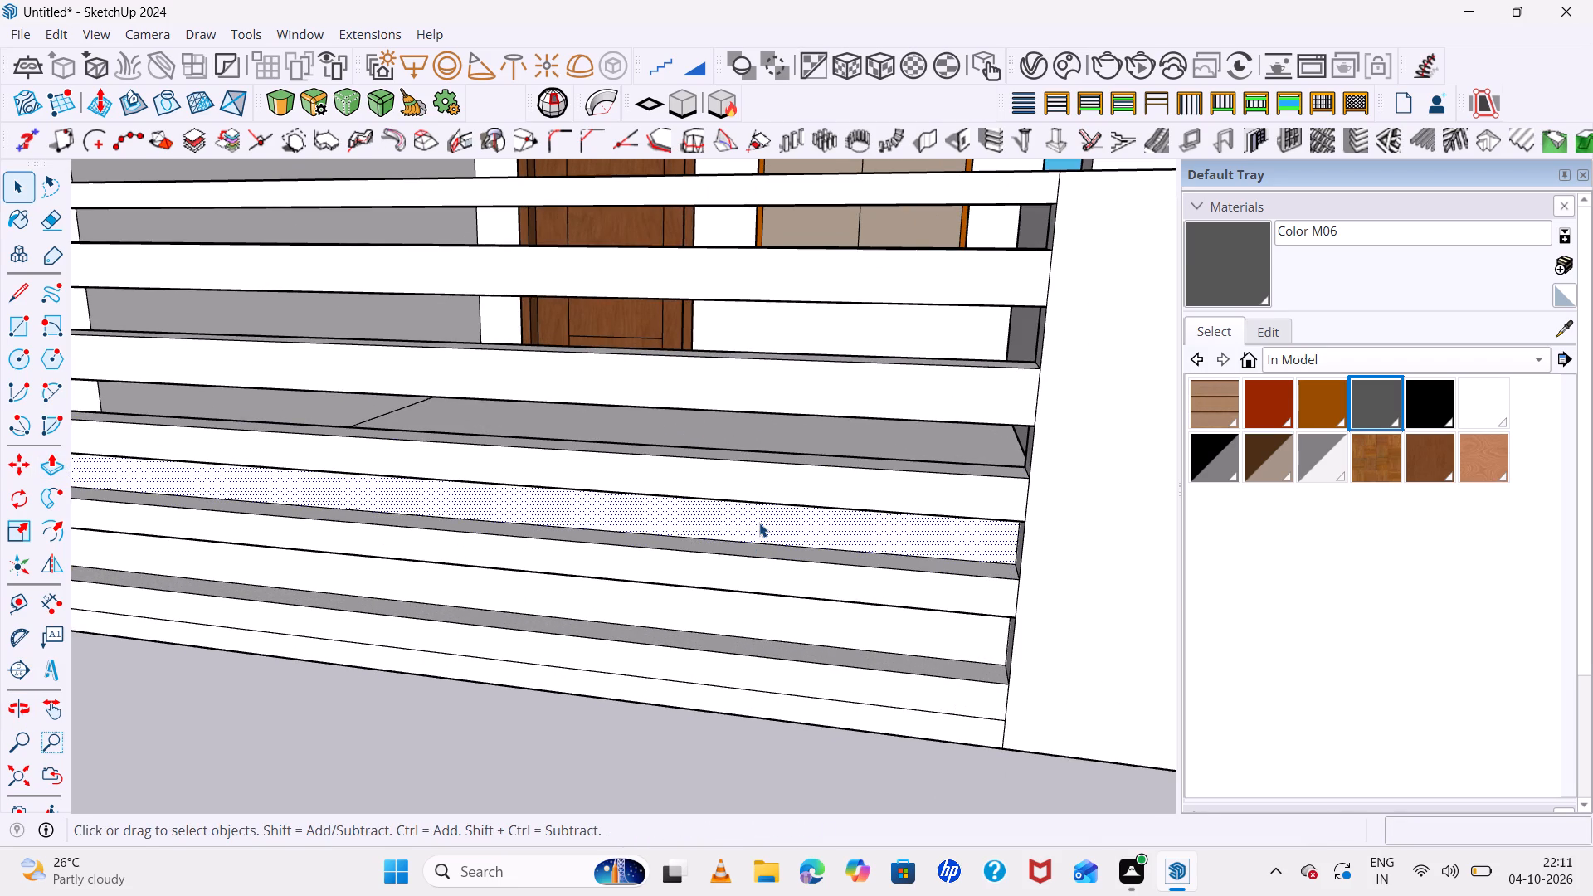
{"action": "key", "text": "ctrl+x"}
{"action": "scroll", "coordinate": [755, 505], "scroll_direction": "down", "scroll_amount": 6}
{"action": "middle_click_drag", "start_coordinate": [775, 537], "coordinate": [809, 386]}
{"action": "scroll", "coordinate": [809, 385], "scroll_direction": "up", "scroll_amount": 1}
{"action": "scroll", "coordinate": [802, 488], "scroll_direction": "up", "scroll_amount": 5}
{"action": "left_click", "coordinate": [805, 538]}
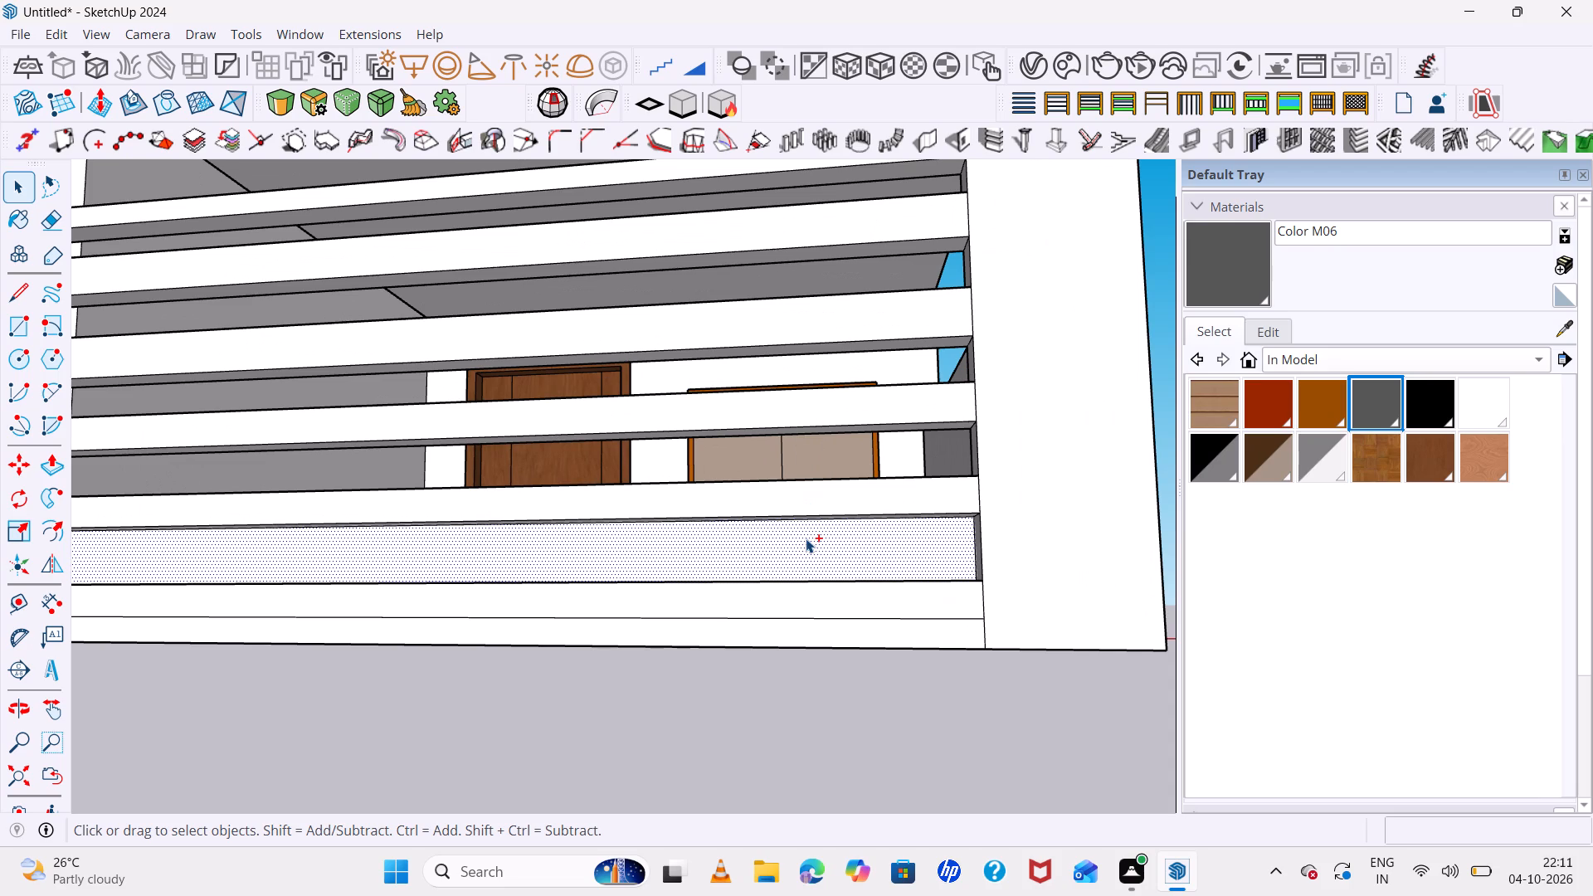
{"action": "key", "text": "ctrl+x"}
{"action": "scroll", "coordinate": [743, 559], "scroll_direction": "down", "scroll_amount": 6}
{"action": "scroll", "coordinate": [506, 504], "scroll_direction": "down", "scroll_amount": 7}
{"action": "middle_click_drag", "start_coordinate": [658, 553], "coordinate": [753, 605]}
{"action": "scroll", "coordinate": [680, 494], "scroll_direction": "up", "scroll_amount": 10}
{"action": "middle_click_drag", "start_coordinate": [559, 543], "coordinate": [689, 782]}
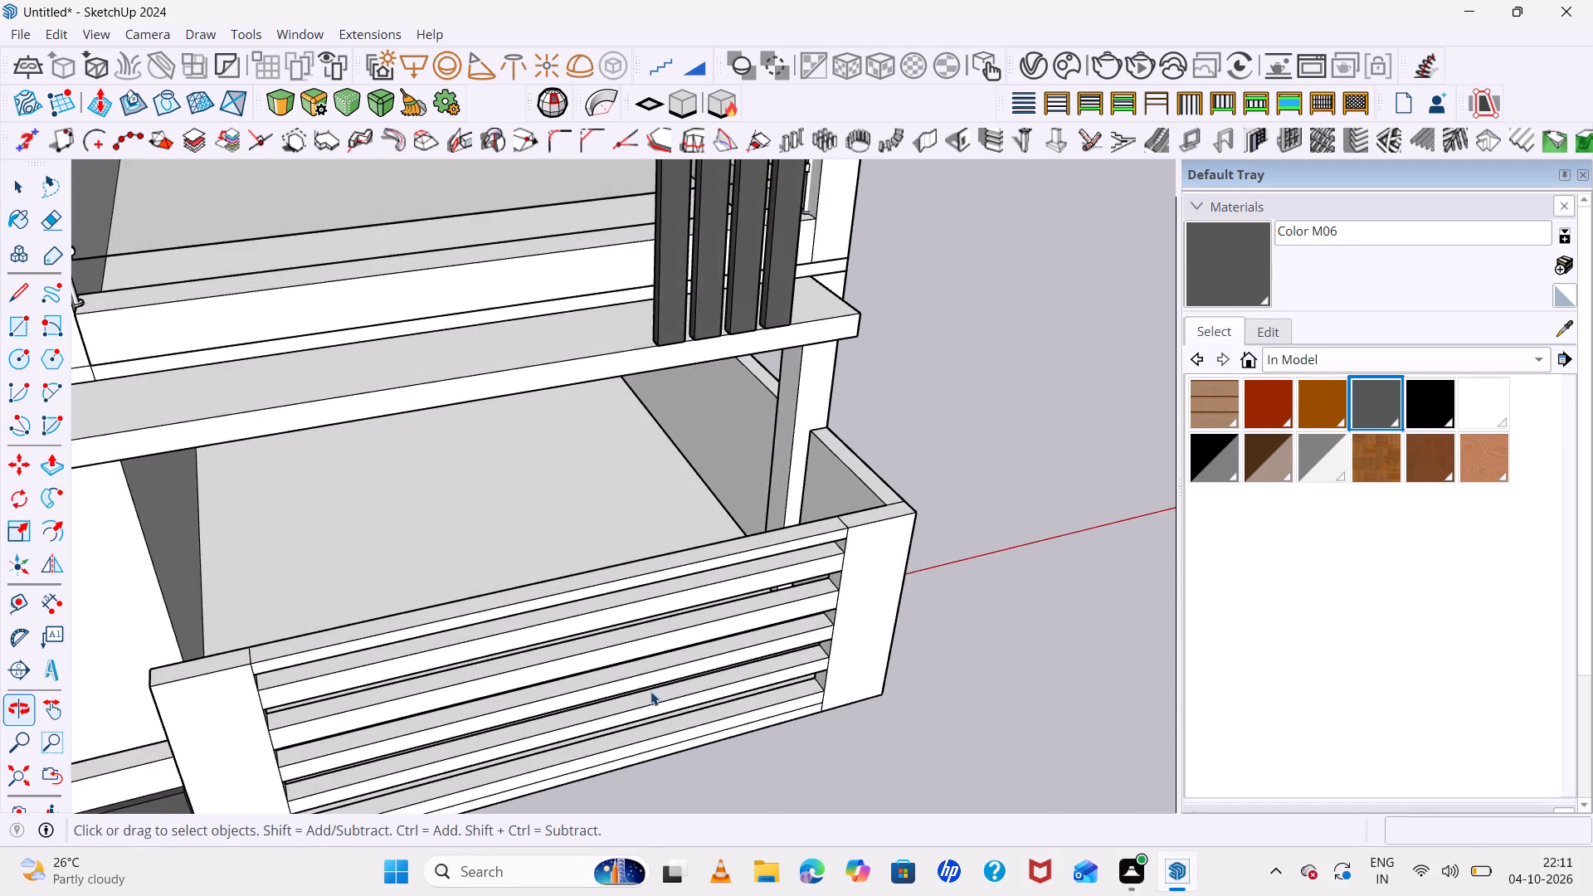
Draw a rectangle about 6" wide across the top face of the gate's top rail, near its middle.
{"action": "scroll", "coordinate": [545, 601], "scroll_direction": "up", "scroll_amount": 5}
{"action": "scroll", "coordinate": [456, 529], "scroll_direction": "down", "scroll_amount": 15}
{"action": "scroll", "coordinate": [593, 581], "scroll_direction": "up", "scroll_amount": 1}
{"action": "middle_click_drag", "start_coordinate": [597, 578], "coordinate": [442, 471]}
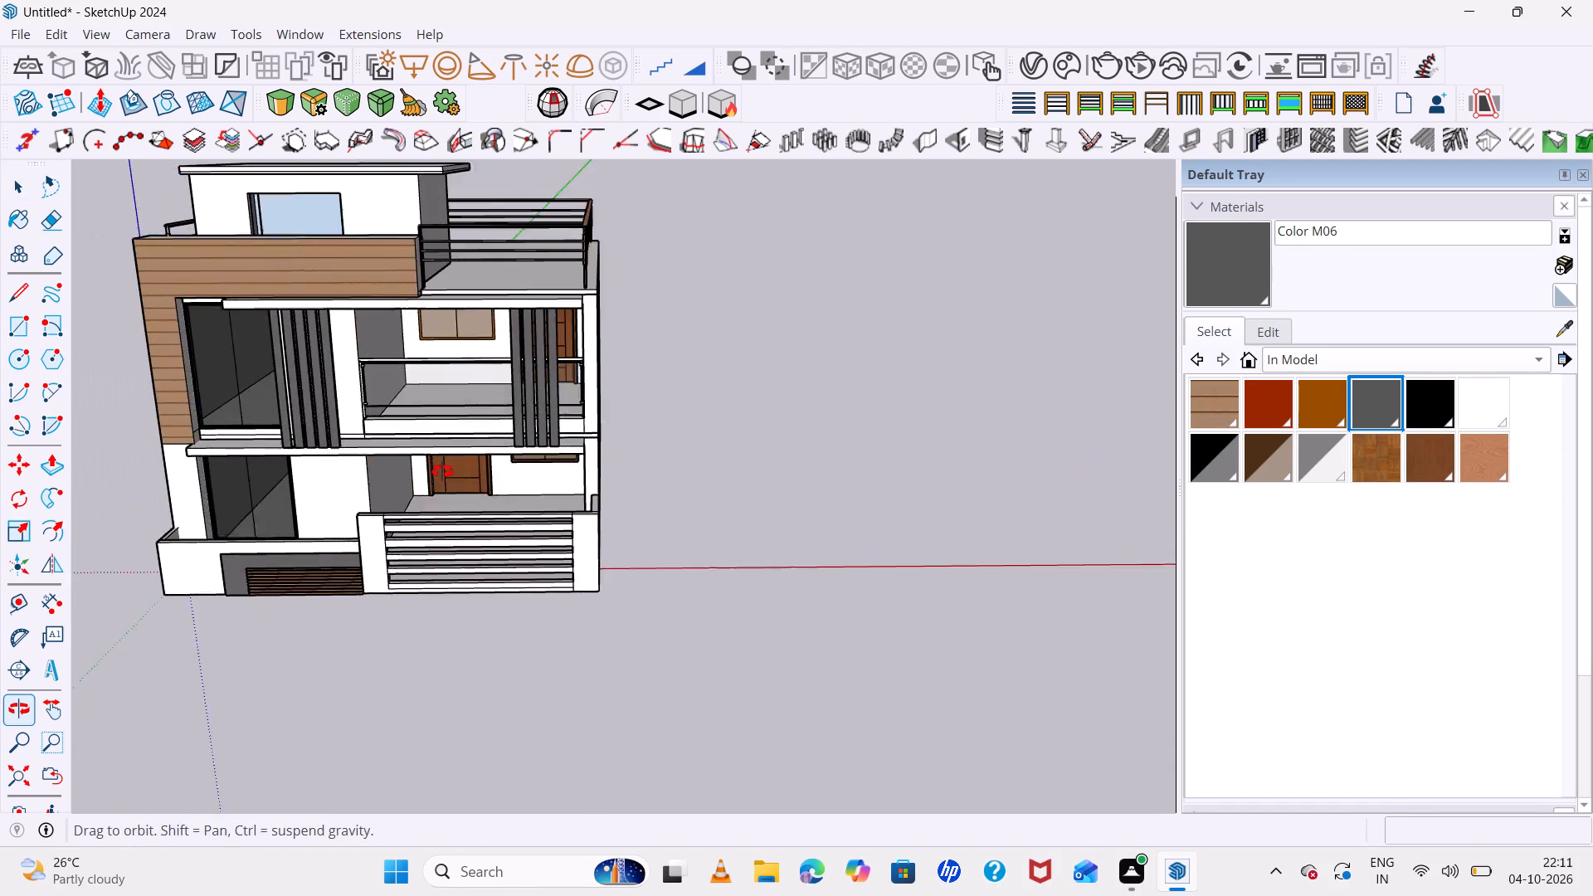
{"action": "middle_click_drag", "start_coordinate": [442, 471], "coordinate": [440, 471]}
{"action": "scroll", "coordinate": [428, 516], "scroll_direction": "up", "scroll_amount": 9}
{"action": "middle_click_drag", "start_coordinate": [568, 670], "coordinate": [642, 733]}
{"action": "scroll", "coordinate": [559, 546], "scroll_direction": "up", "scroll_amount": 5}
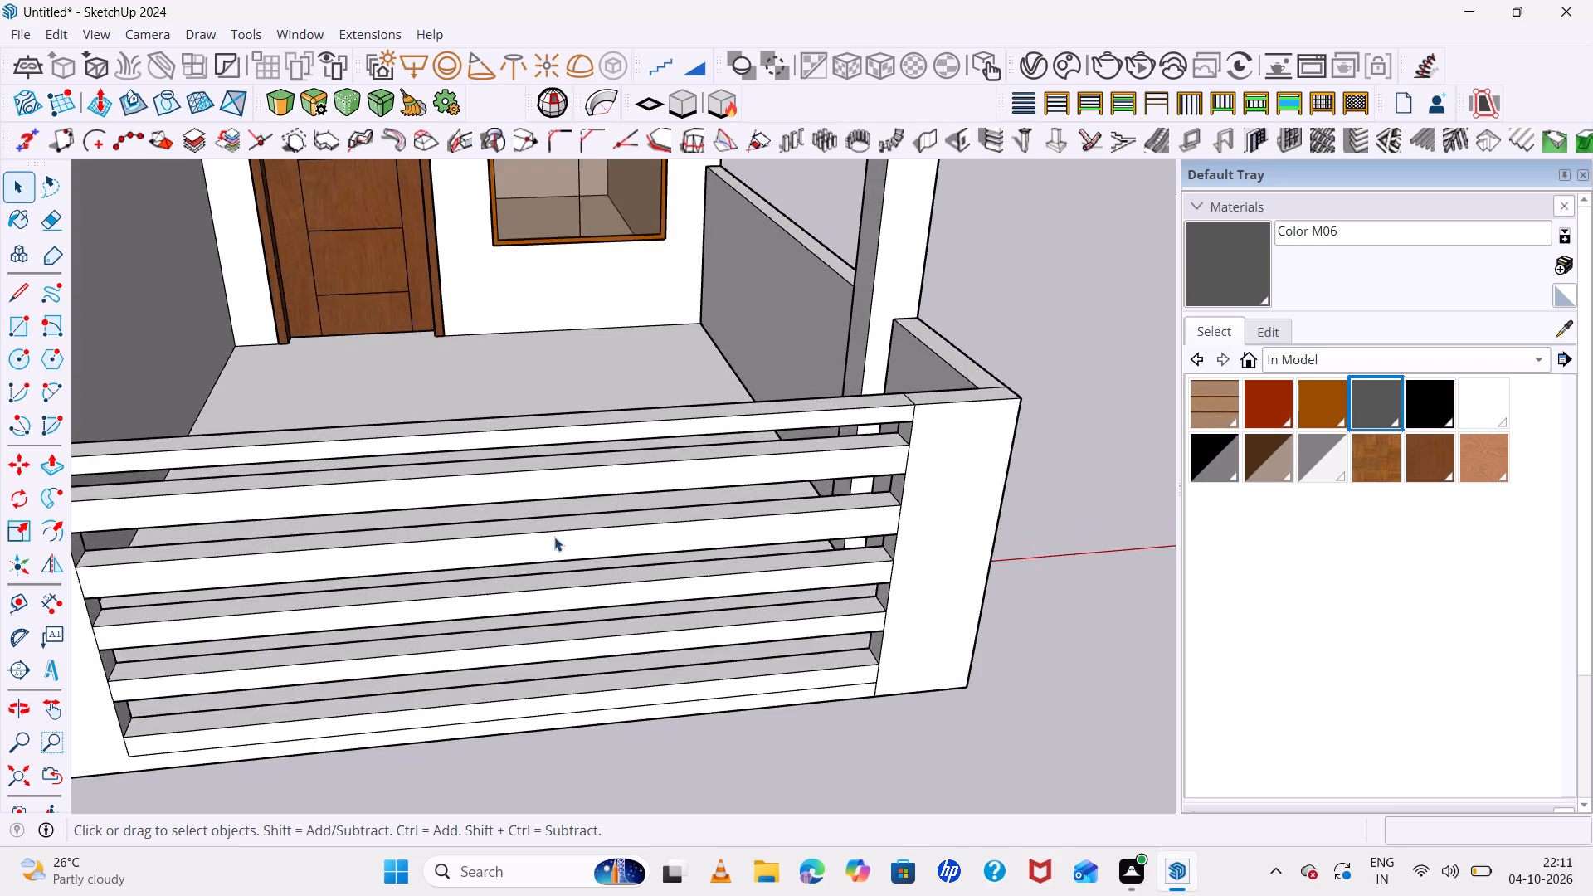
{"action": "middle_click_drag", "start_coordinate": [555, 561], "coordinate": [593, 694]}
{"action": "scroll", "coordinate": [520, 509], "scroll_direction": "up", "scroll_amount": 4}
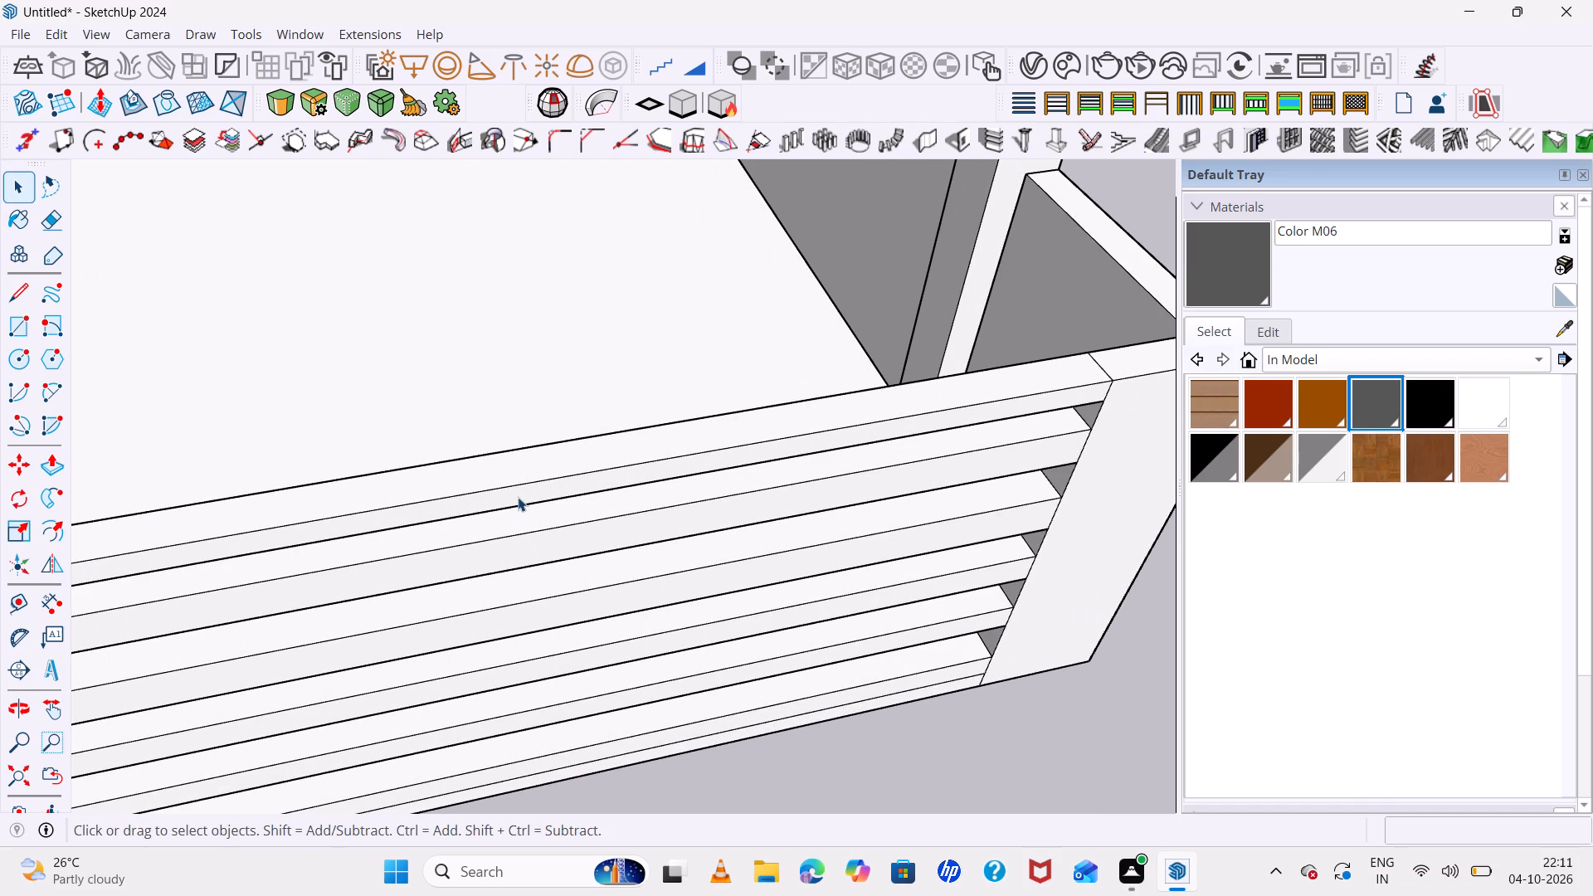
{"action": "key", "text": "r"}
{"action": "left_click", "coordinate": [475, 458]}
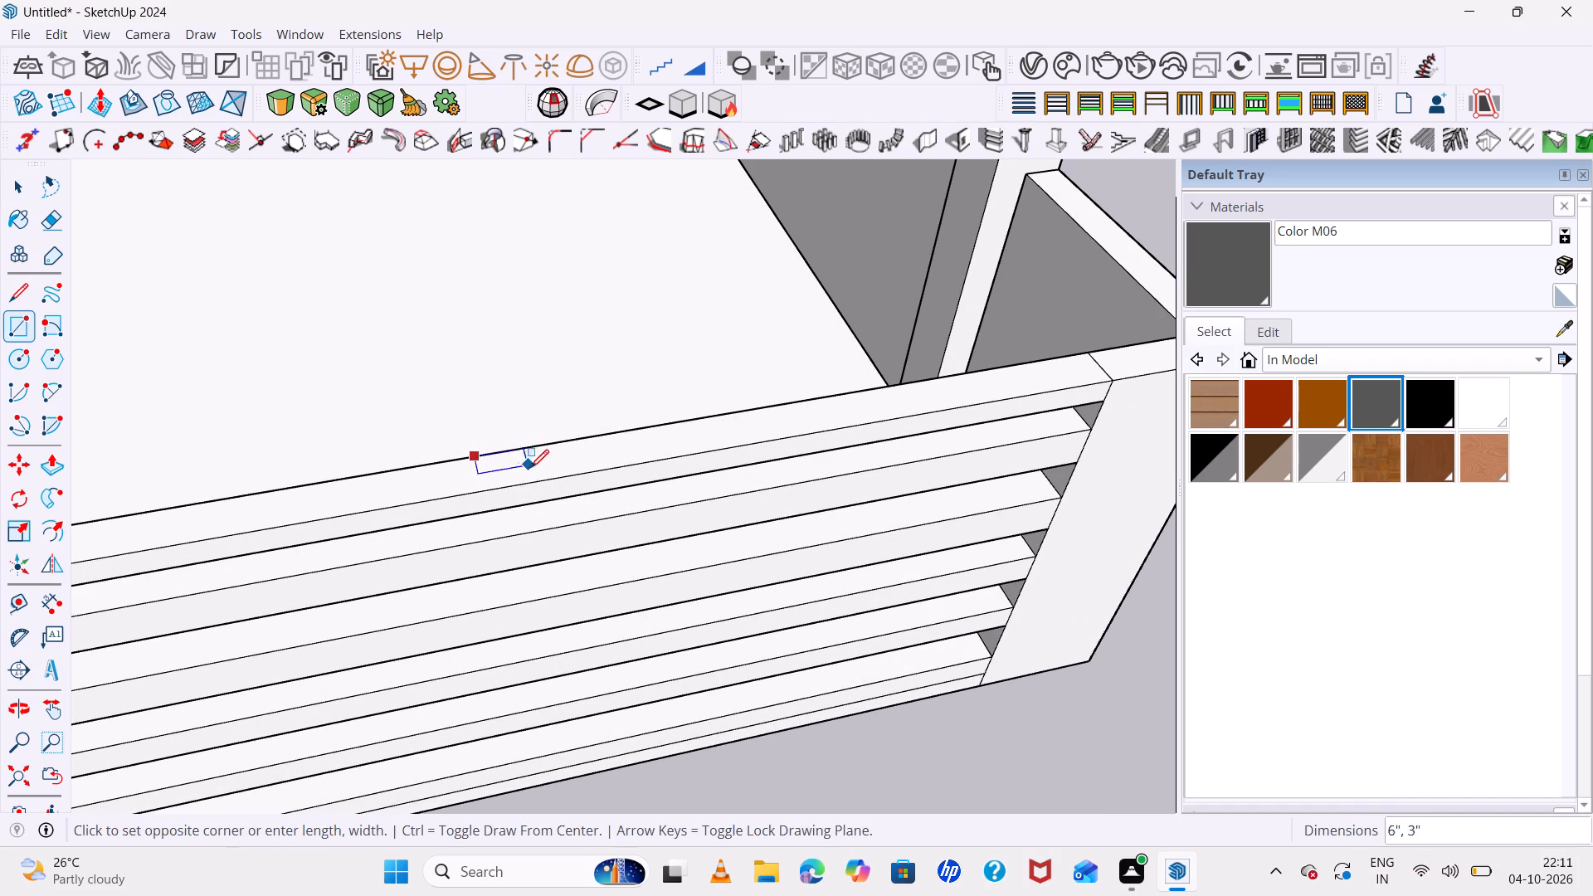
{"action": "left_click", "coordinate": [538, 484]}
{"action": "key", "text": "space"}
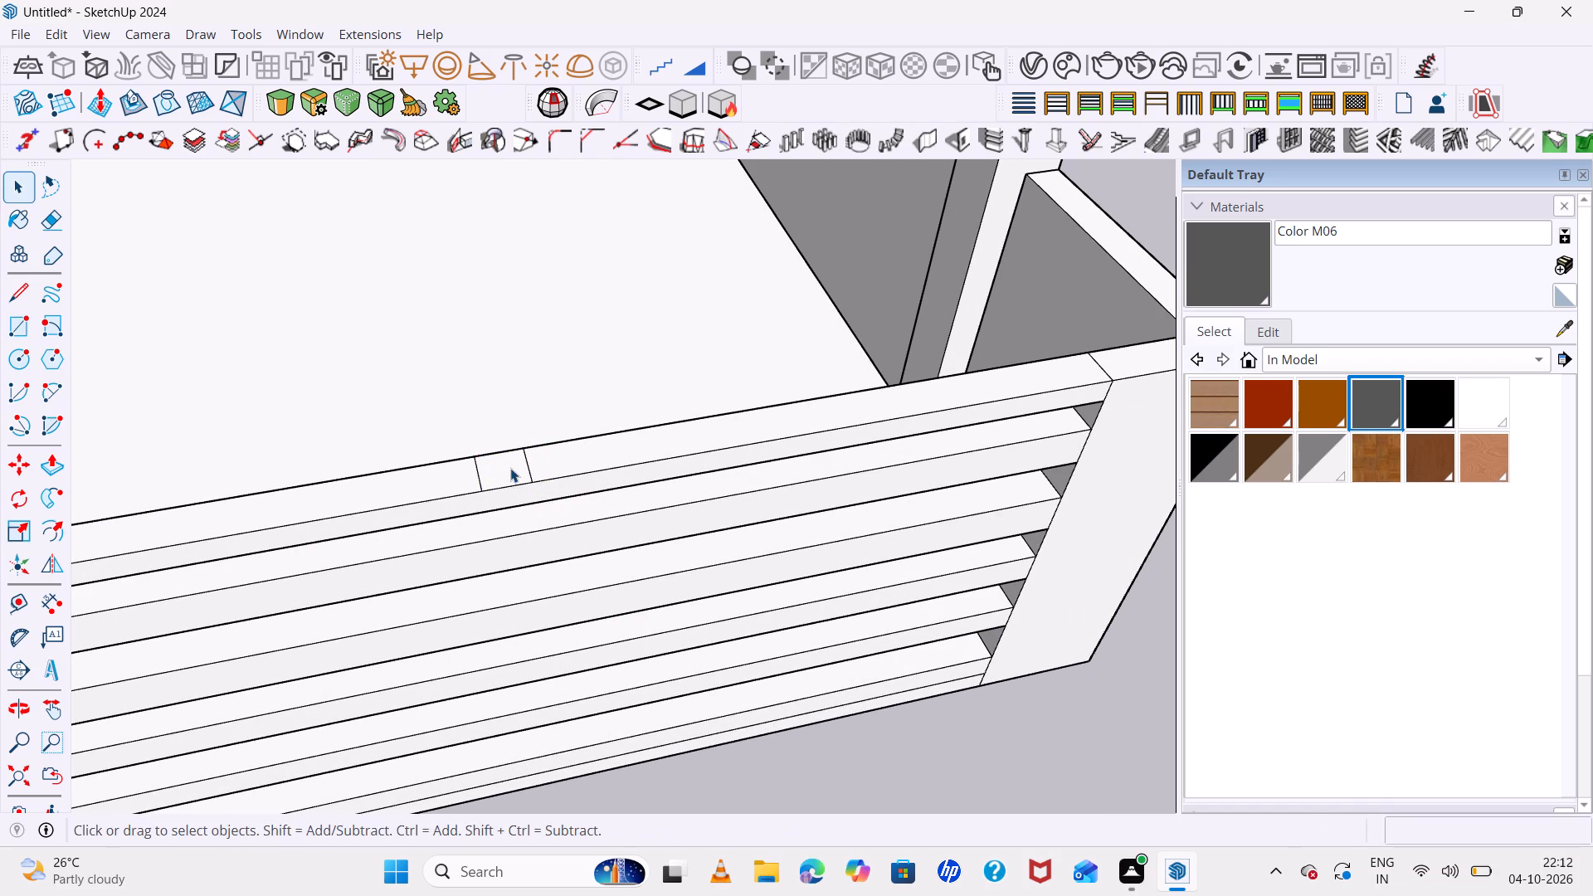
Push the small rectangle down about 4" to notch the gate's top rail.
{"action": "key", "text": "p"}
{"action": "left_click", "coordinate": [510, 468]}
{"action": "scroll", "coordinate": [519, 548], "scroll_direction": "down", "scroll_amount": 6}
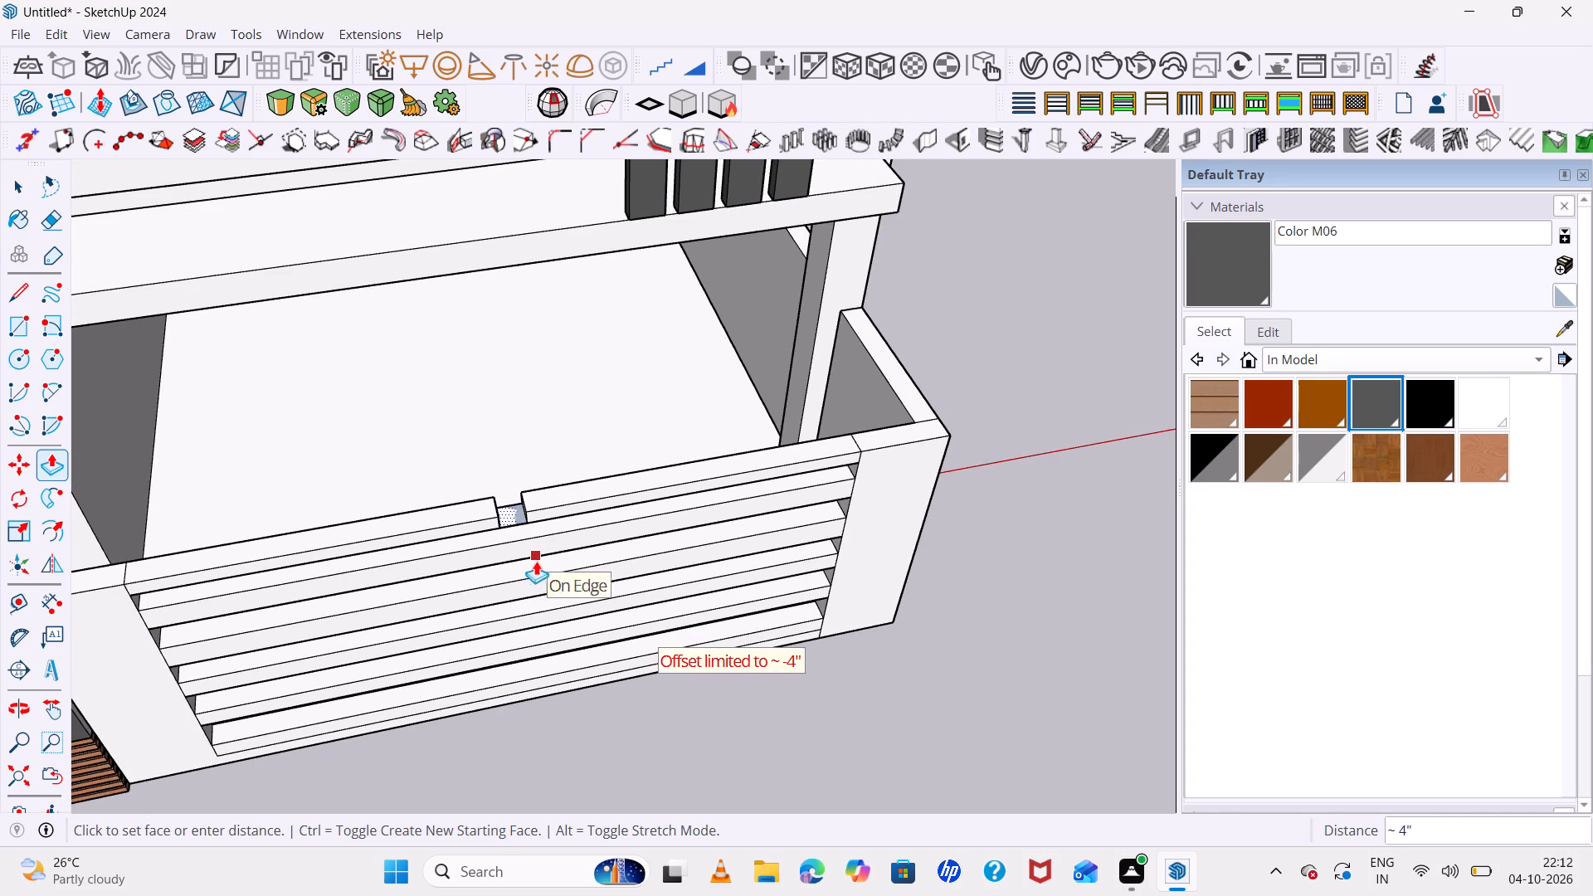
{"action": "middle_click_drag", "start_coordinate": [547, 563], "coordinate": [512, 310]}
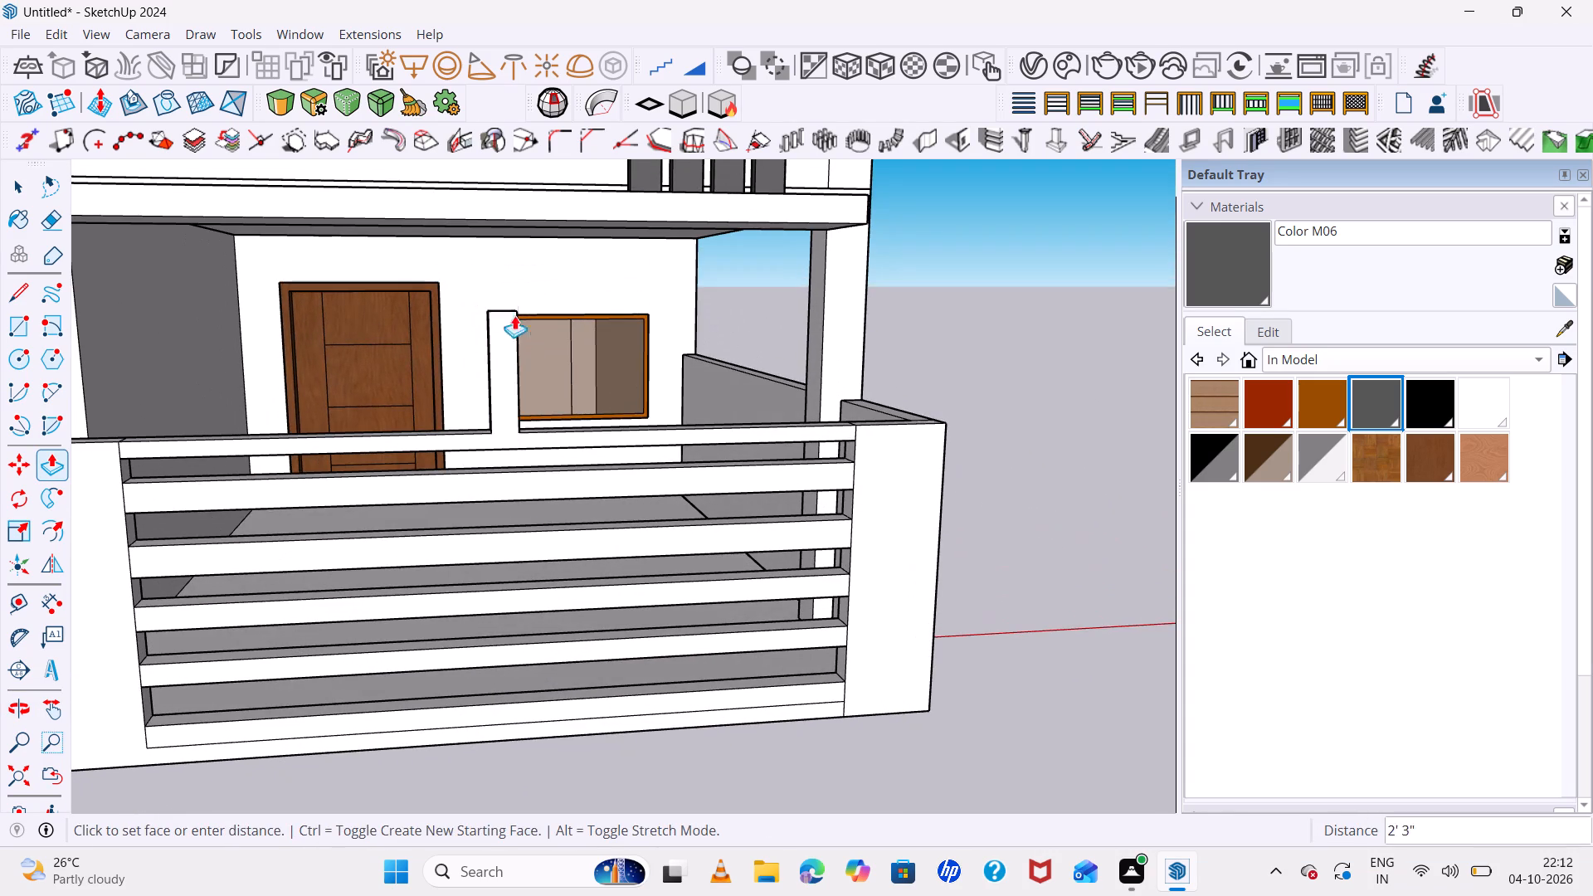
{"action": "left_click", "coordinate": [518, 472]}
Extrude the face at the bottom of the notch down 5' 4" to form a vertical centre post across the slots.
{"action": "middle_click_drag", "start_coordinate": [514, 441], "coordinate": [490, 528]}
{"action": "scroll", "coordinate": [498, 510], "scroll_direction": "up", "scroll_amount": 4}
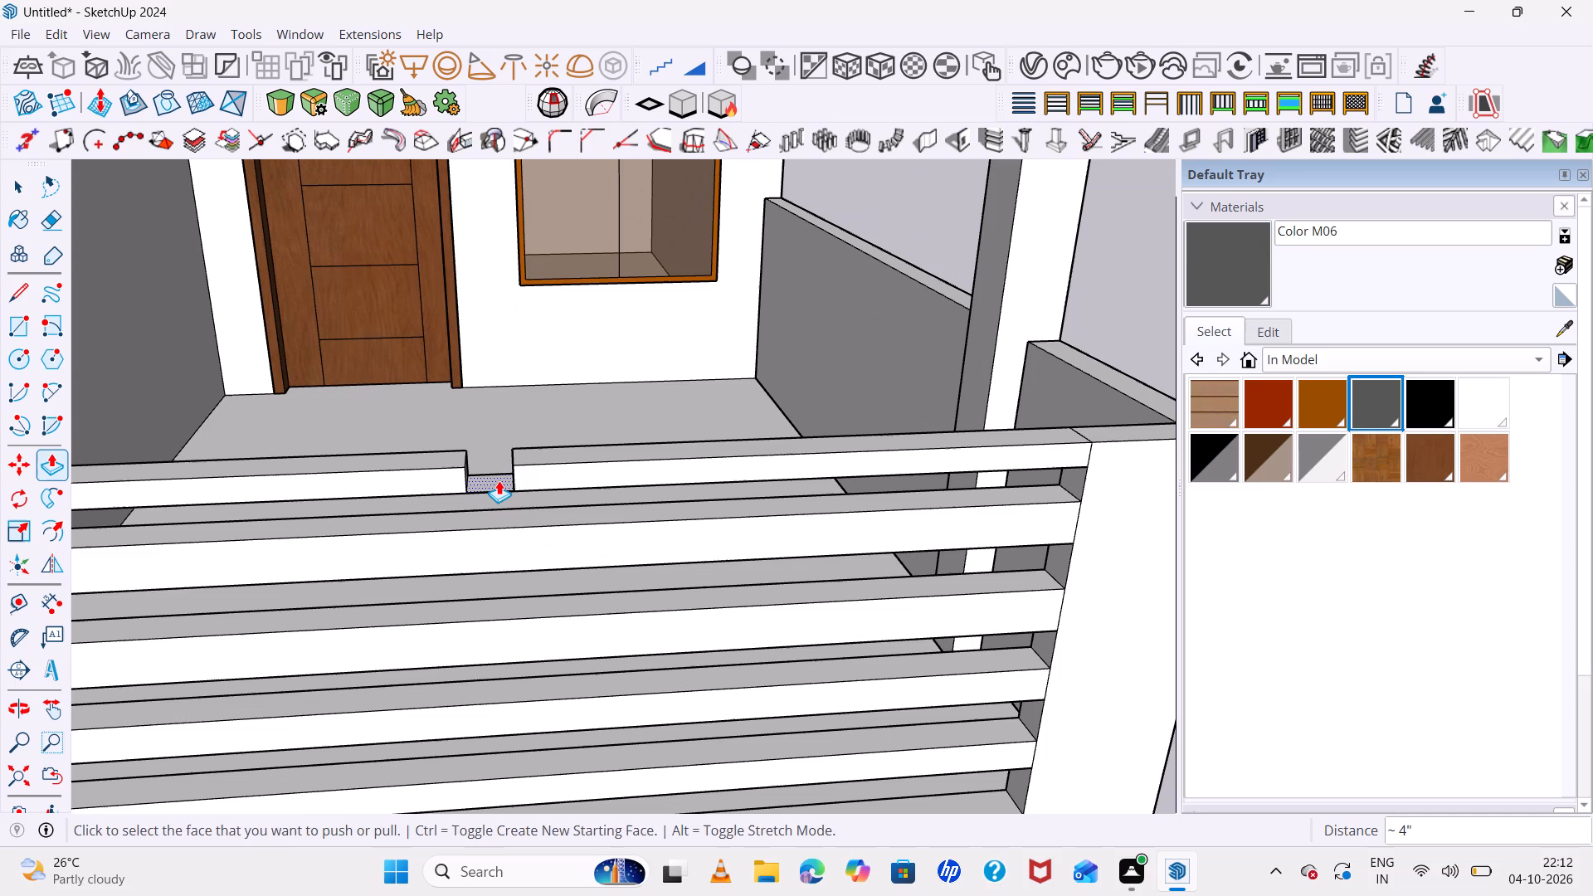
{"action": "left_click", "coordinate": [498, 481]}
{"action": "scroll", "coordinate": [514, 607], "scroll_direction": "down", "scroll_amount": 7}
{"action": "middle_click_drag", "start_coordinate": [512, 621], "coordinate": [514, 552]}
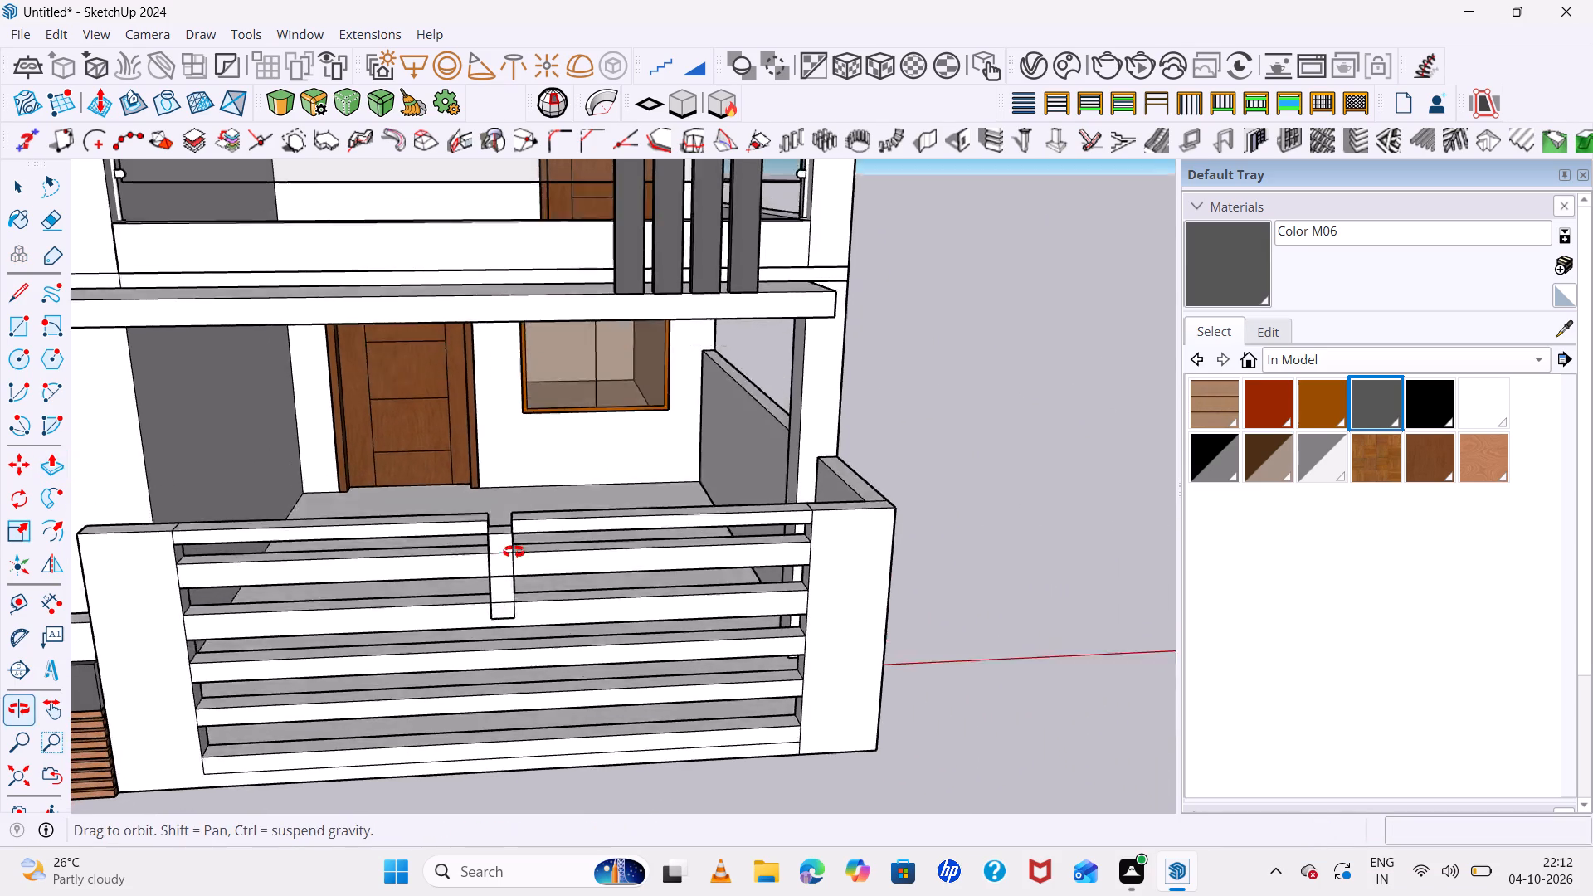
{"action": "middle_click_drag", "start_coordinate": [514, 552], "coordinate": [519, 507]}
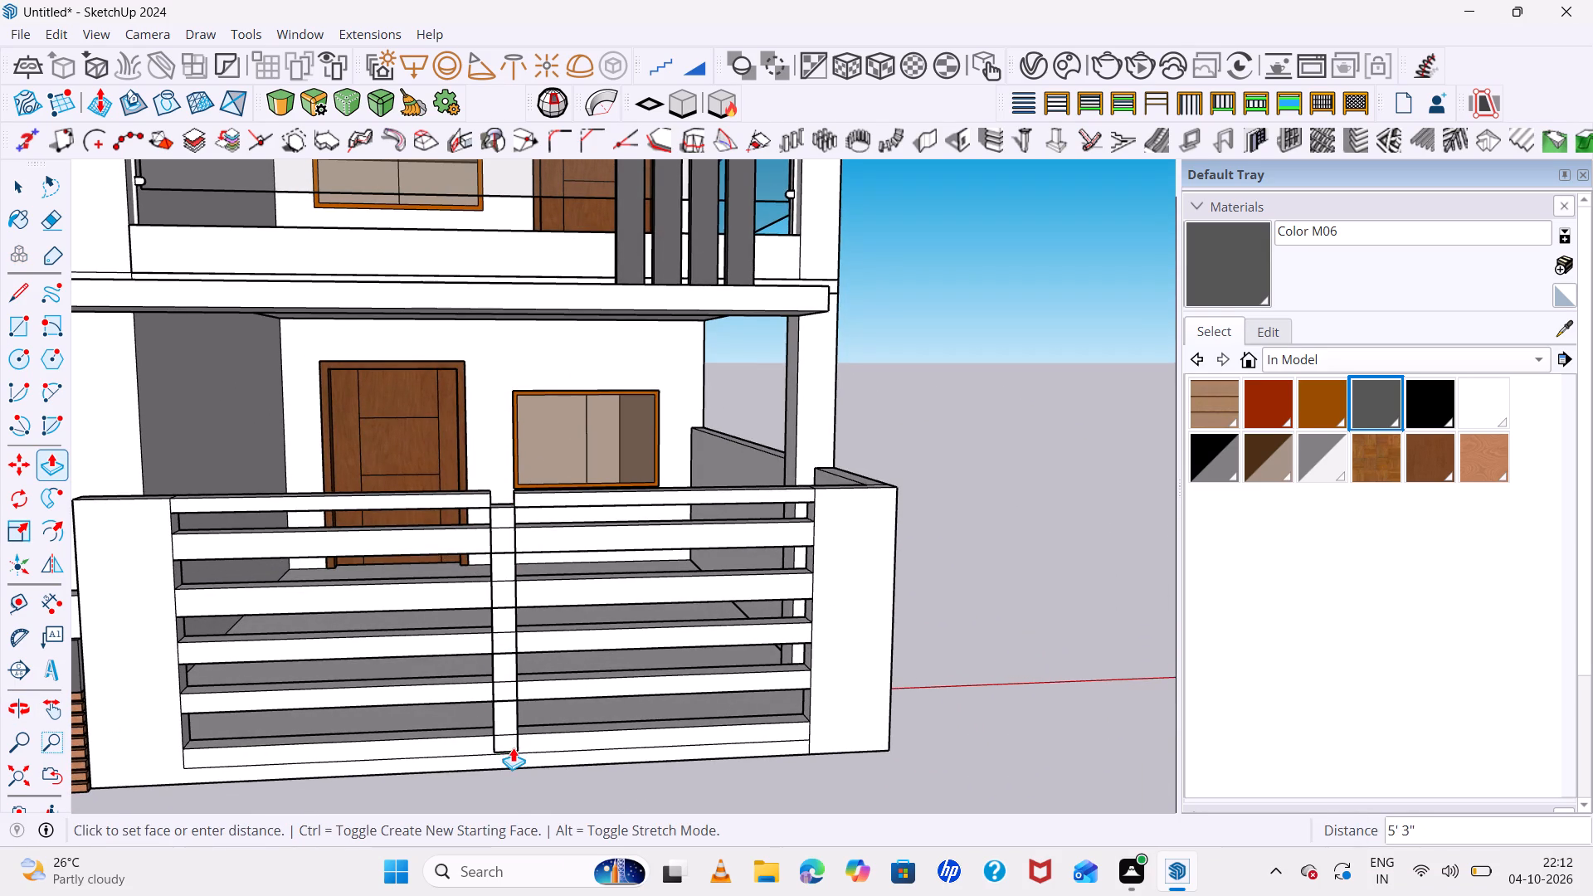
{"action": "scroll", "coordinate": [512, 757], "scroll_direction": "up", "scroll_amount": 7}
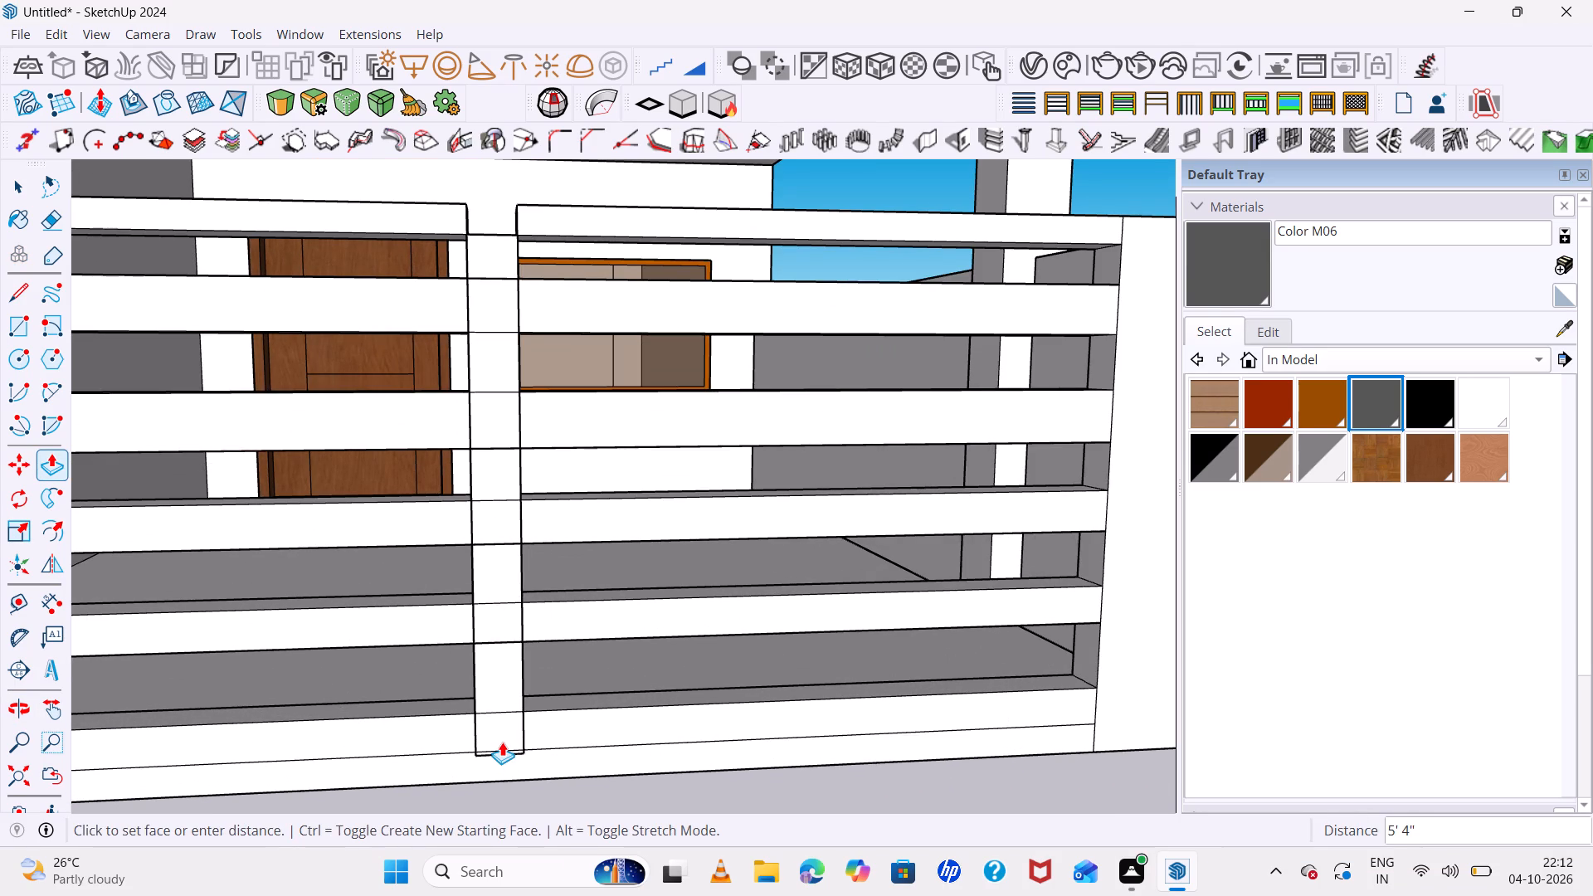
{"action": "left_click", "coordinate": [502, 742]}
{"action": "scroll", "coordinate": [382, 589], "scroll_direction": "down", "scroll_amount": 7}
{"action": "scroll", "coordinate": [452, 577], "scroll_direction": "down", "scroll_amount": 4}
{"action": "middle_click_drag", "start_coordinate": [587, 602], "coordinate": [580, 601]}
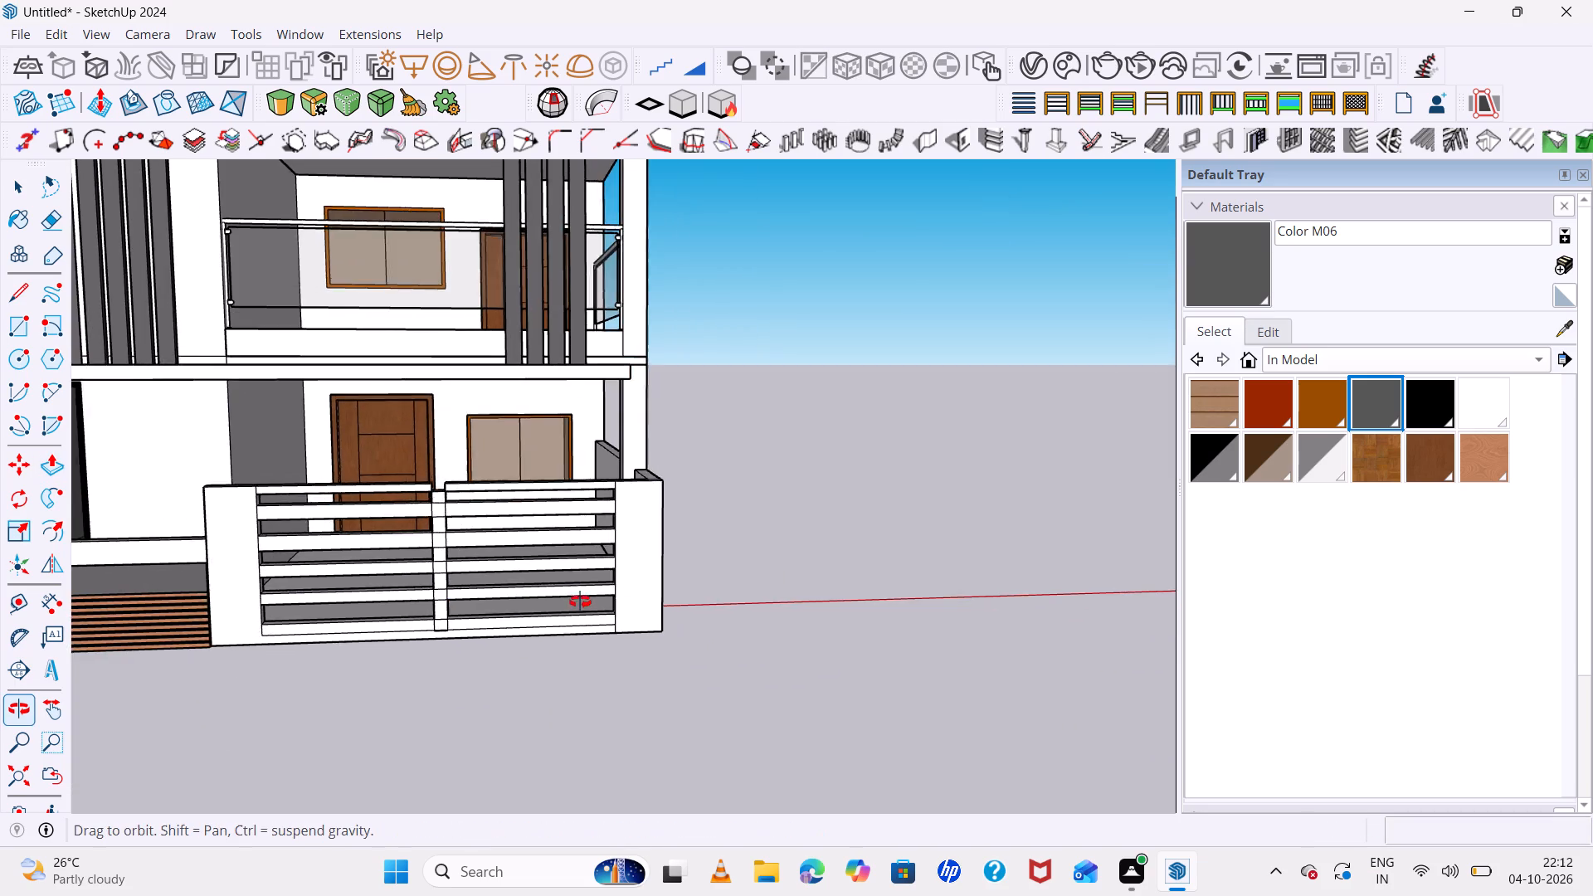
{"action": "middle_click_drag", "start_coordinate": [580, 601], "coordinate": [510, 638]}
{"action": "scroll", "coordinate": [452, 669], "scroll_direction": "up", "scroll_amount": 1}
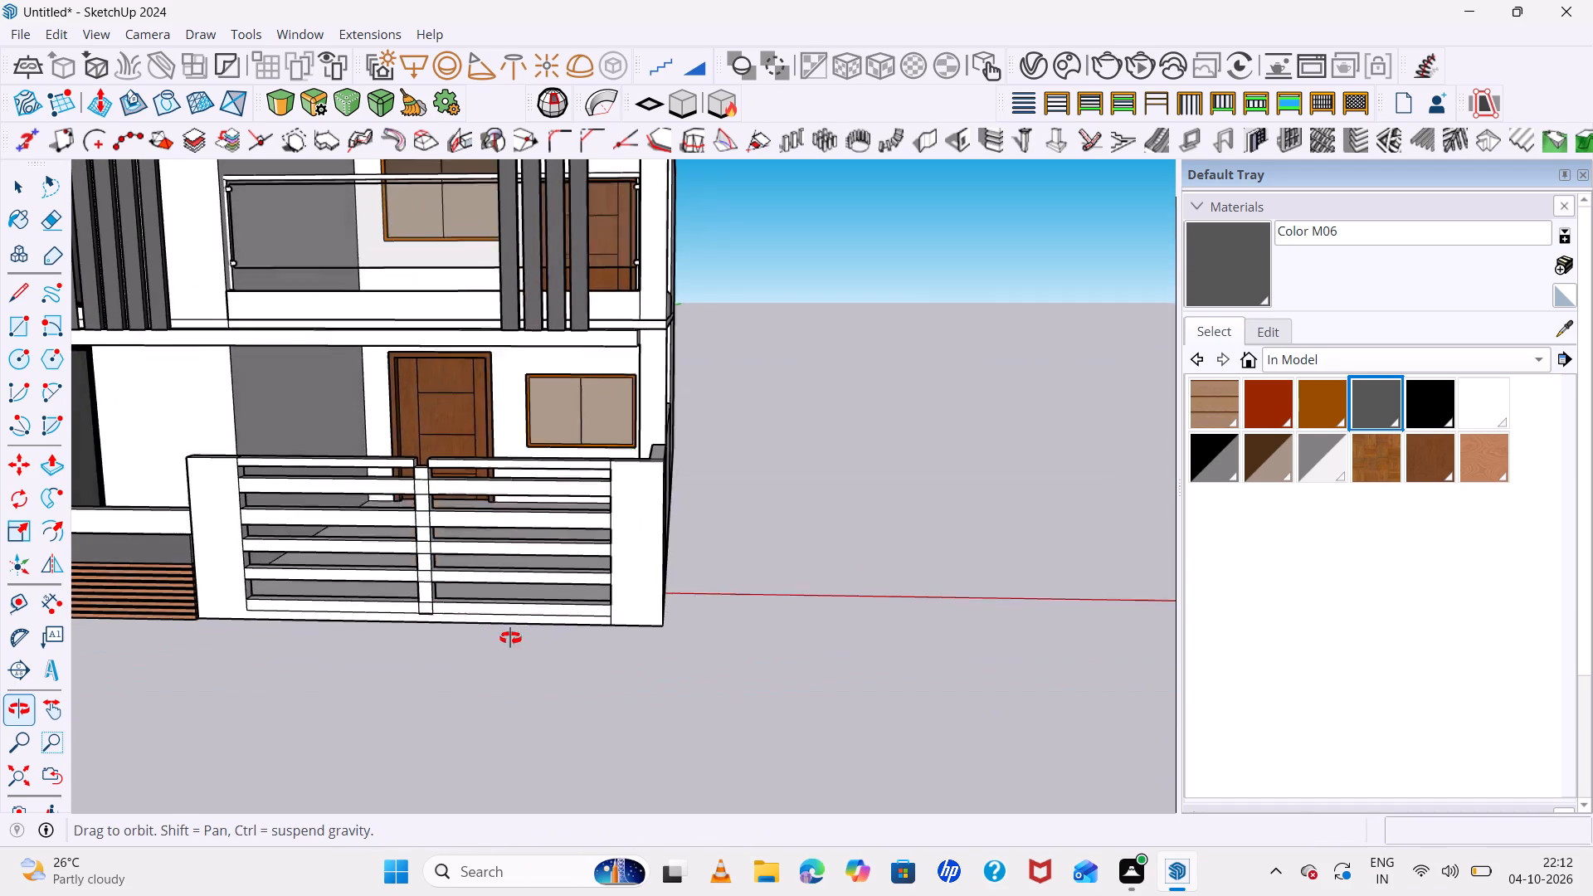
{"action": "middle_click_drag", "start_coordinate": [510, 638], "coordinate": [508, 640]}
{"action": "scroll", "coordinate": [467, 526], "scroll_direction": "up", "scroll_amount": 6}
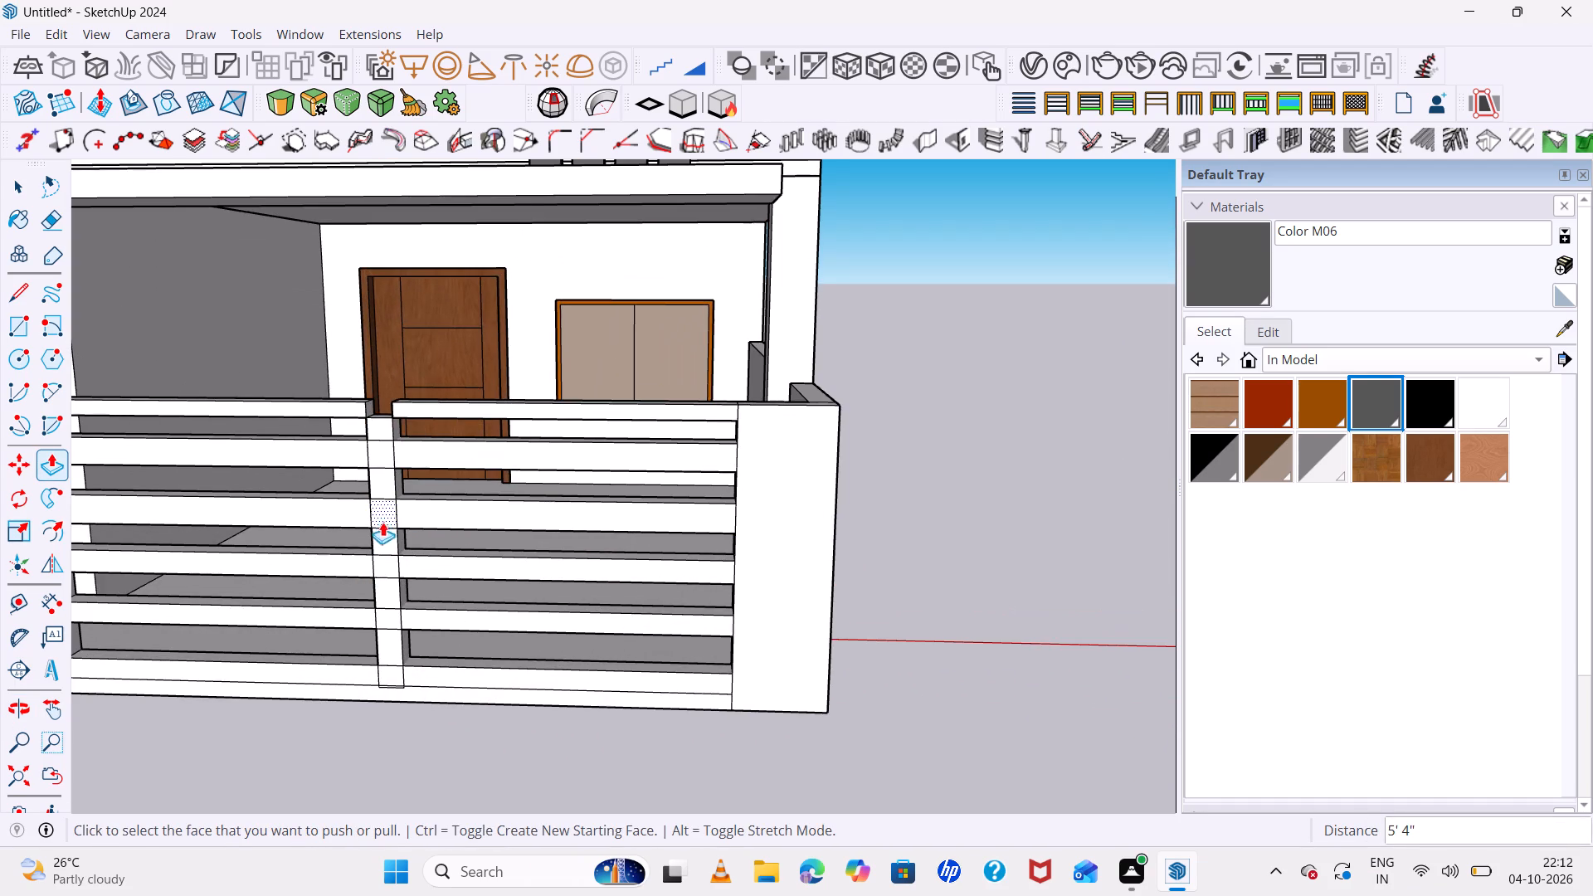
{"action": "key", "text": "space"}
Paint the top and upper front segments of the gate's centre post with black Color M09.
{"action": "scroll", "coordinate": [385, 524], "scroll_direction": "down", "scroll_amount": 6}
{"action": "middle_click_drag", "start_coordinate": [455, 514], "coordinate": [578, 518]}
{"action": "middle_click", "coordinate": [578, 518]}
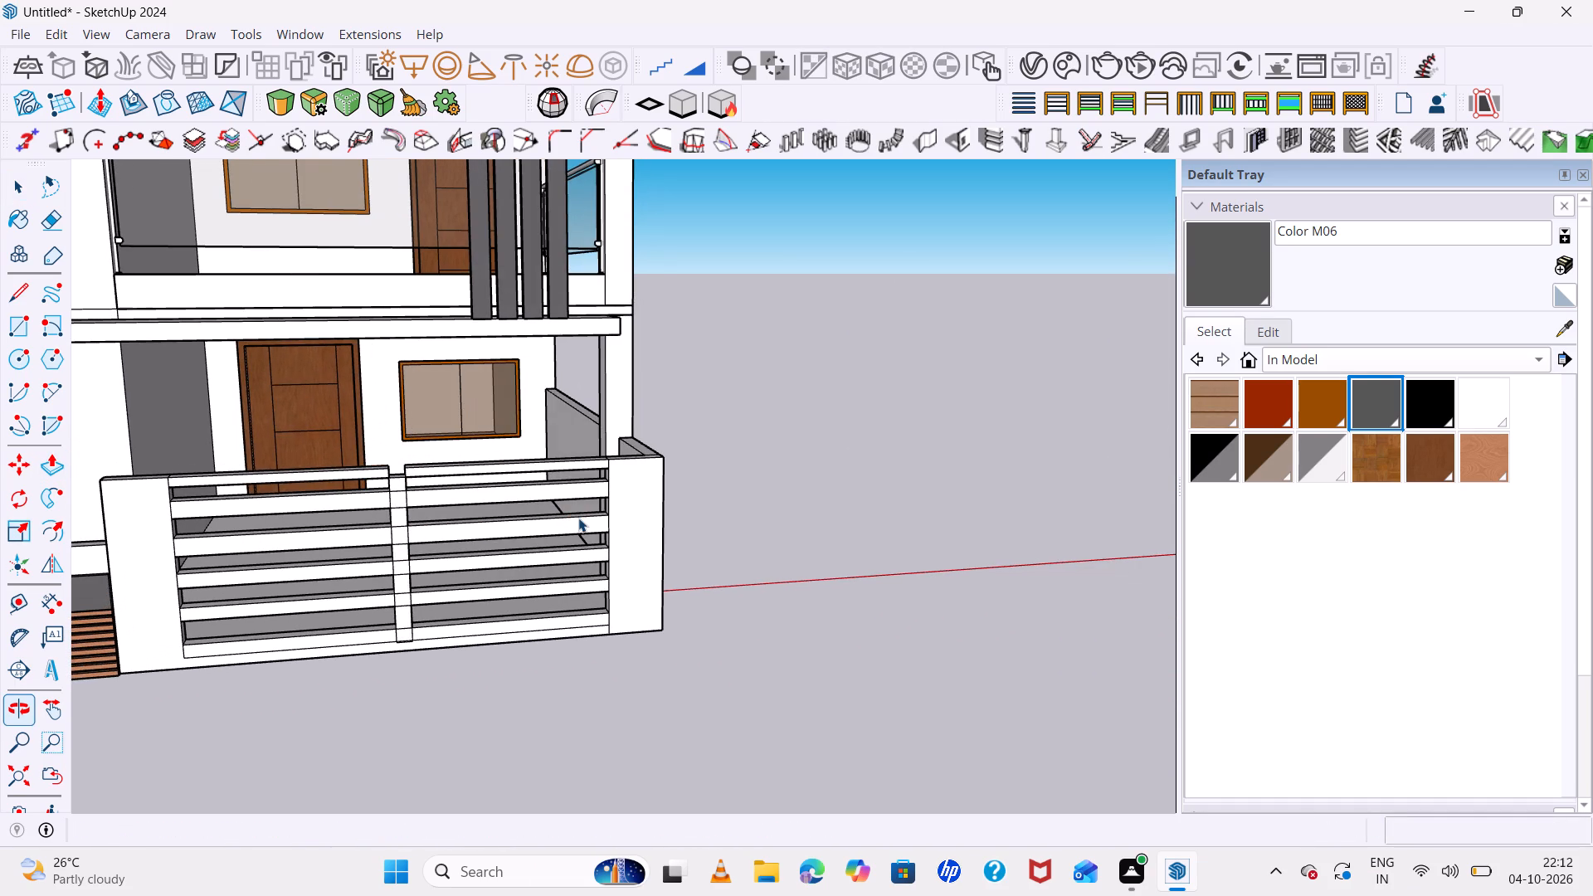
{"action": "left_click", "coordinate": [1415, 403]}
{"action": "scroll", "coordinate": [353, 502], "scroll_direction": "up", "scroll_amount": 4}
{"action": "scroll", "coordinate": [441, 470], "scroll_direction": "up", "scroll_amount": 5}
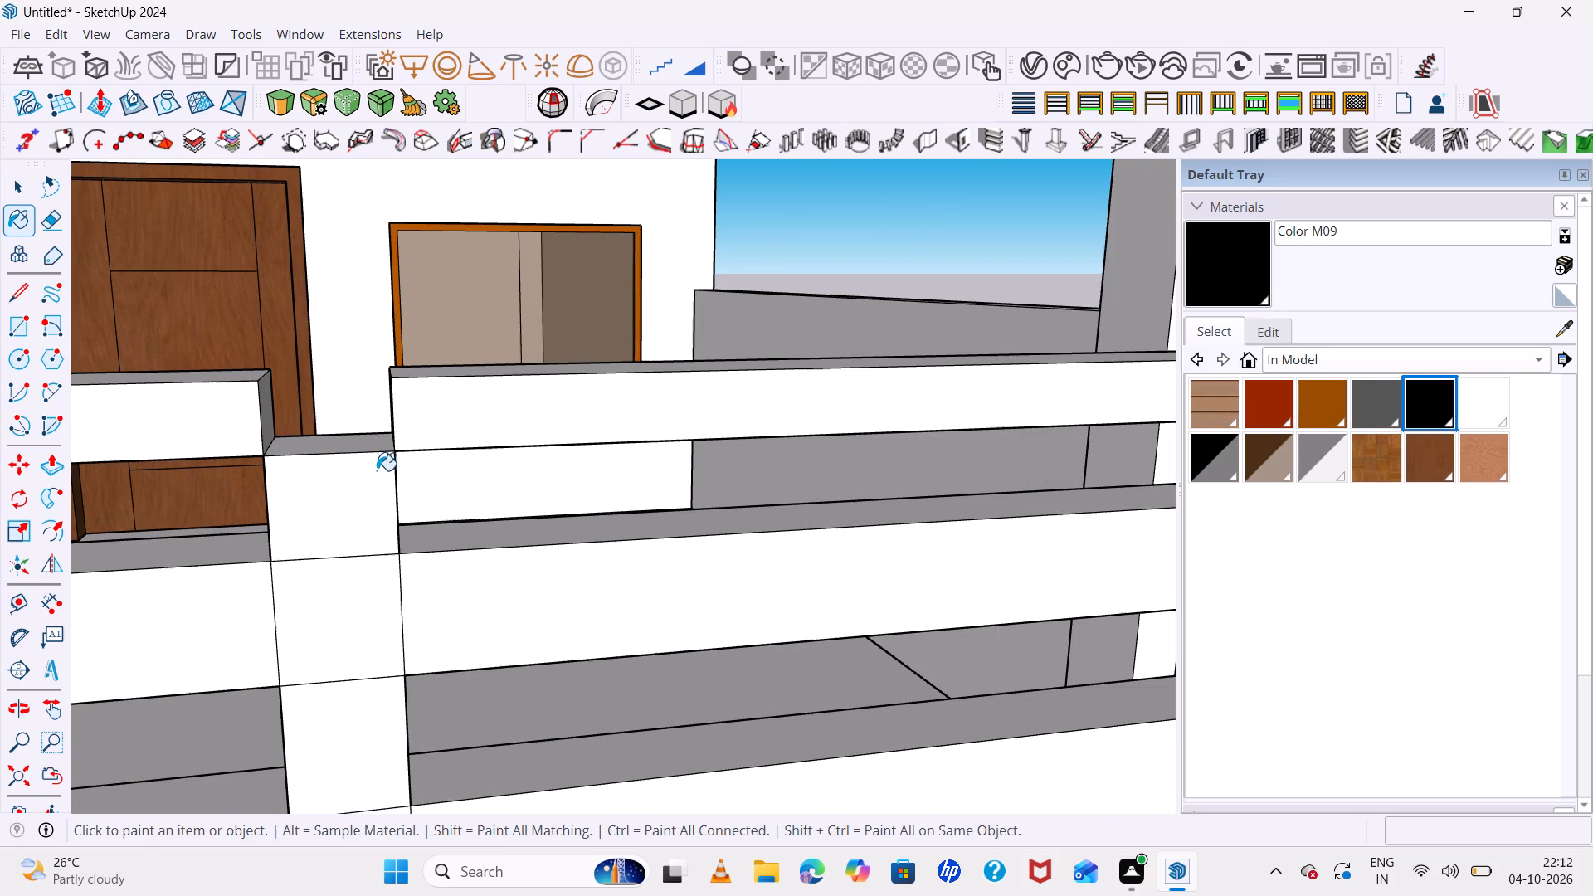
{"action": "double_click", "coordinate": [352, 463]}
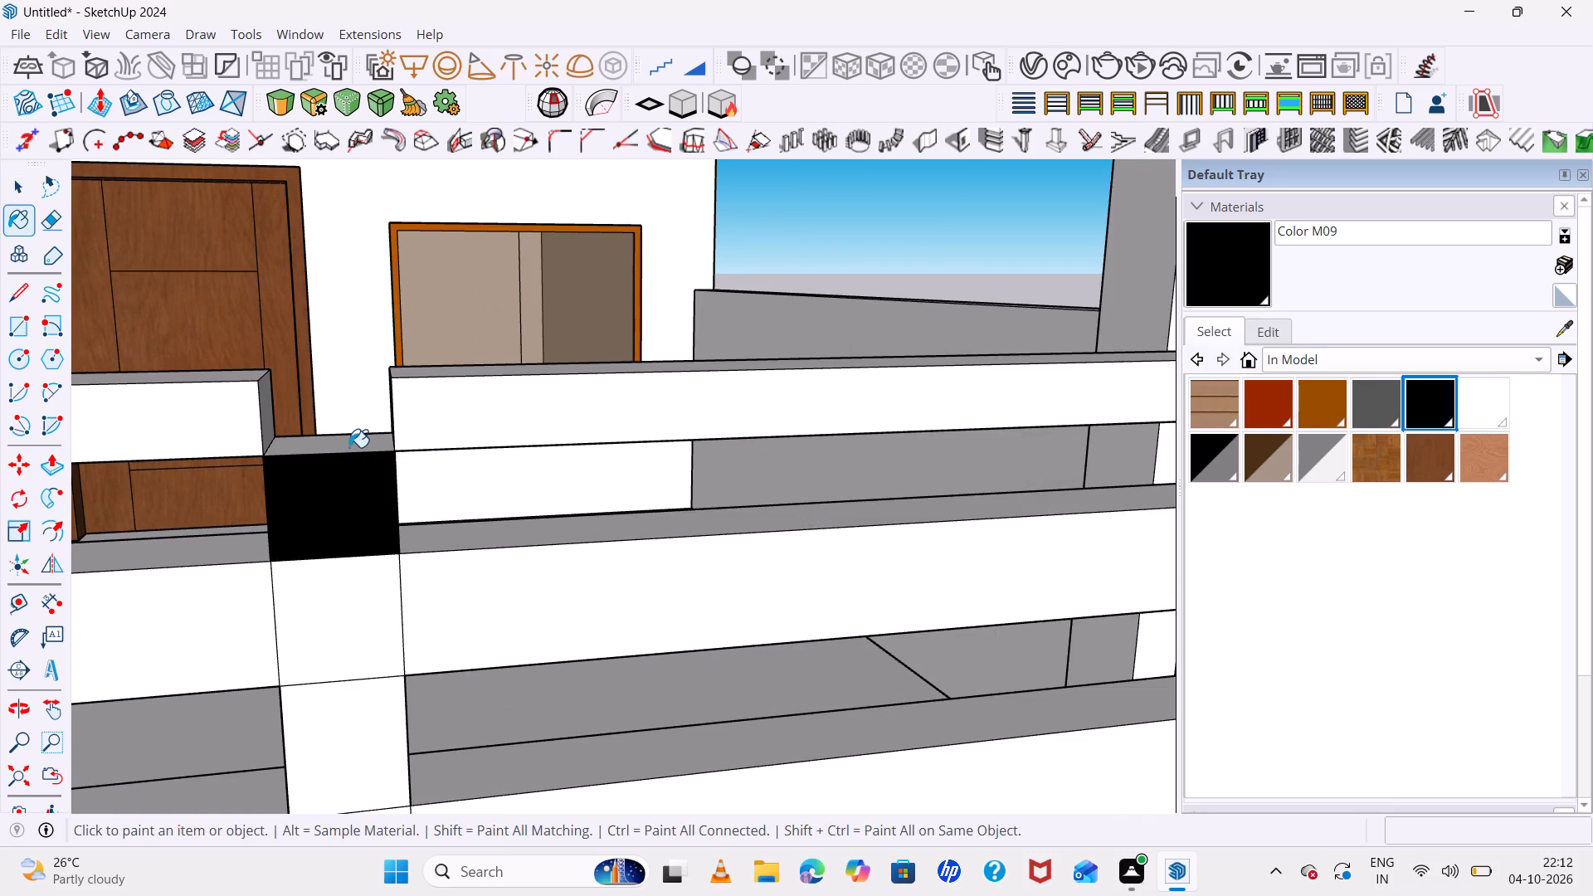
{"action": "left_click", "coordinate": [349, 447]}
{"action": "scroll", "coordinate": [352, 462], "scroll_direction": "down", "scroll_amount": 10}
{"action": "left_click", "coordinate": [368, 604]}
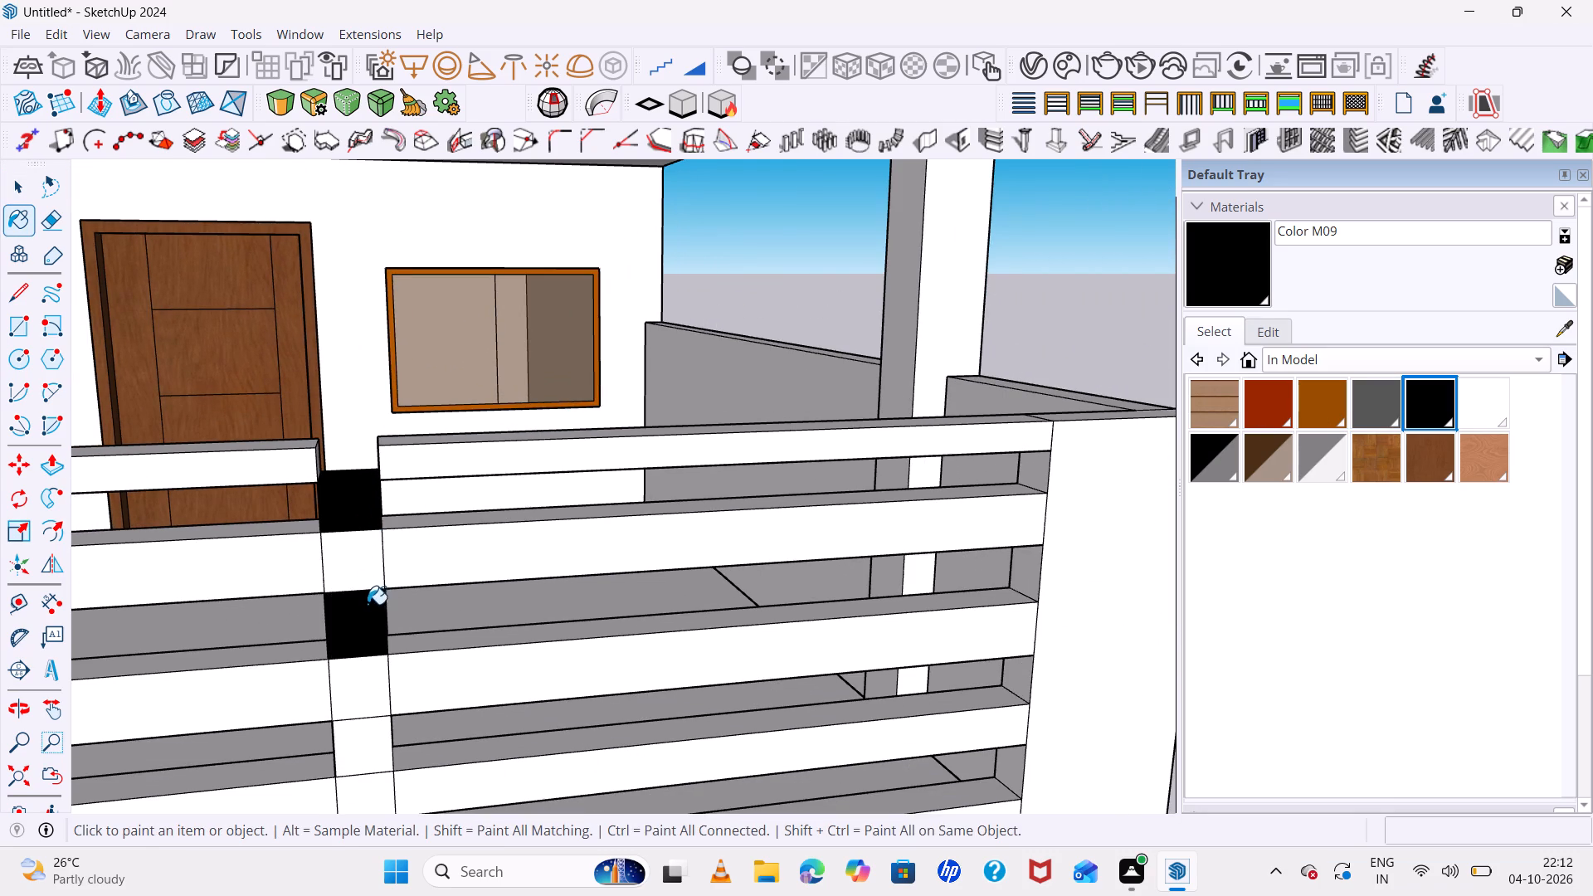
{"action": "left_click", "coordinate": [361, 555]}
{"action": "scroll", "coordinate": [369, 599], "scroll_direction": "down", "scroll_amount": 4}
{"action": "left_click", "coordinate": [373, 668]}
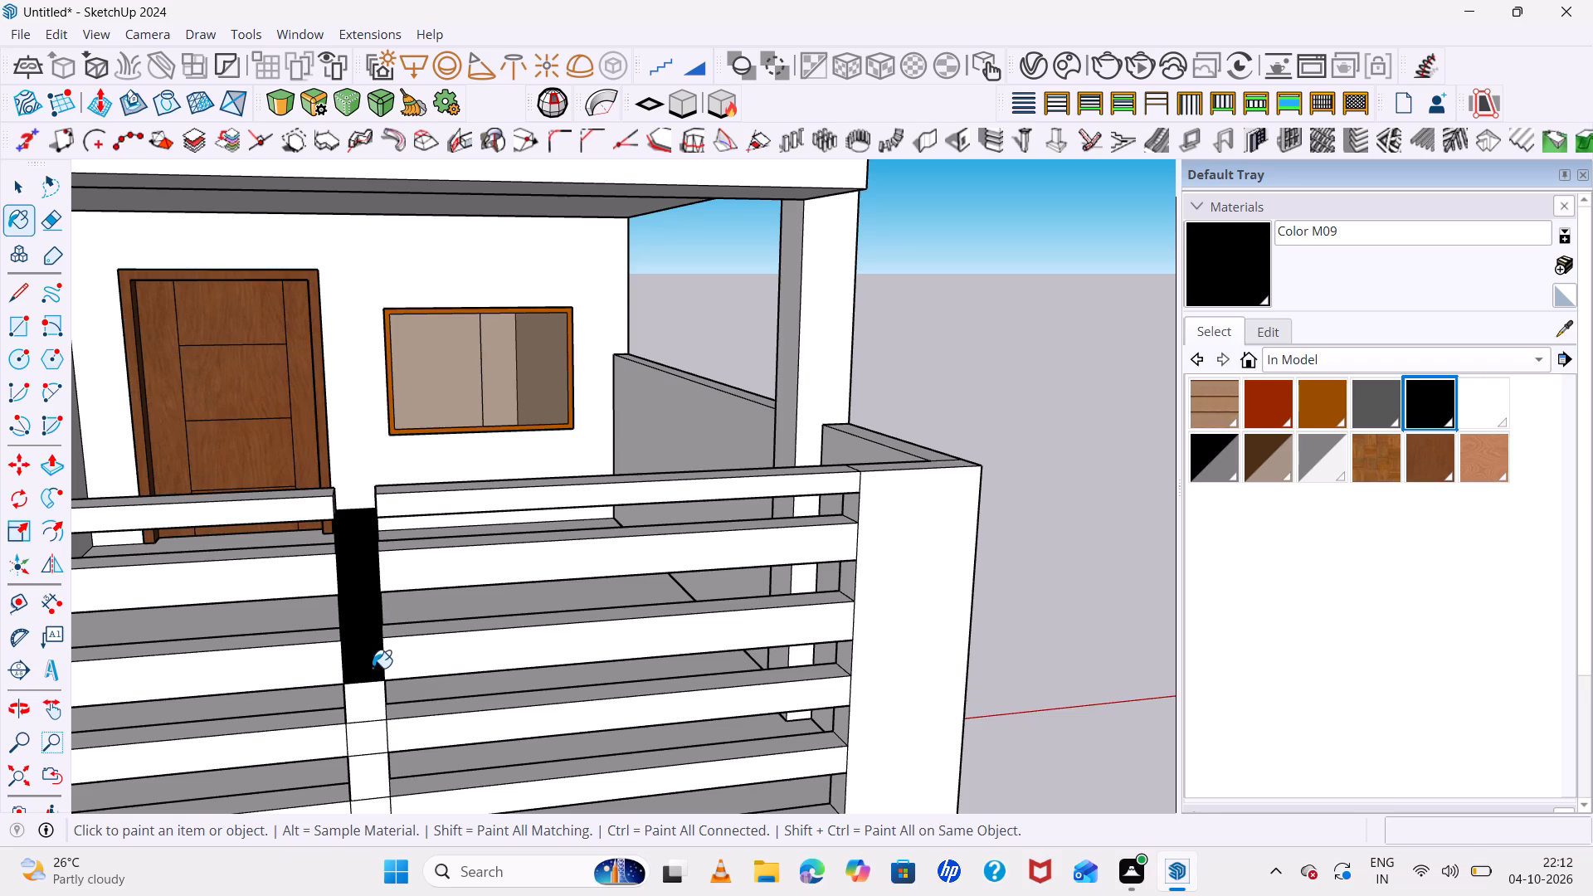
{"action": "left_click", "coordinate": [363, 705]}
{"action": "scroll", "coordinate": [363, 684], "scroll_direction": "down", "scroll_amount": 7}
{"action": "scroll", "coordinate": [365, 708], "scroll_direction": "up", "scroll_amount": 5}
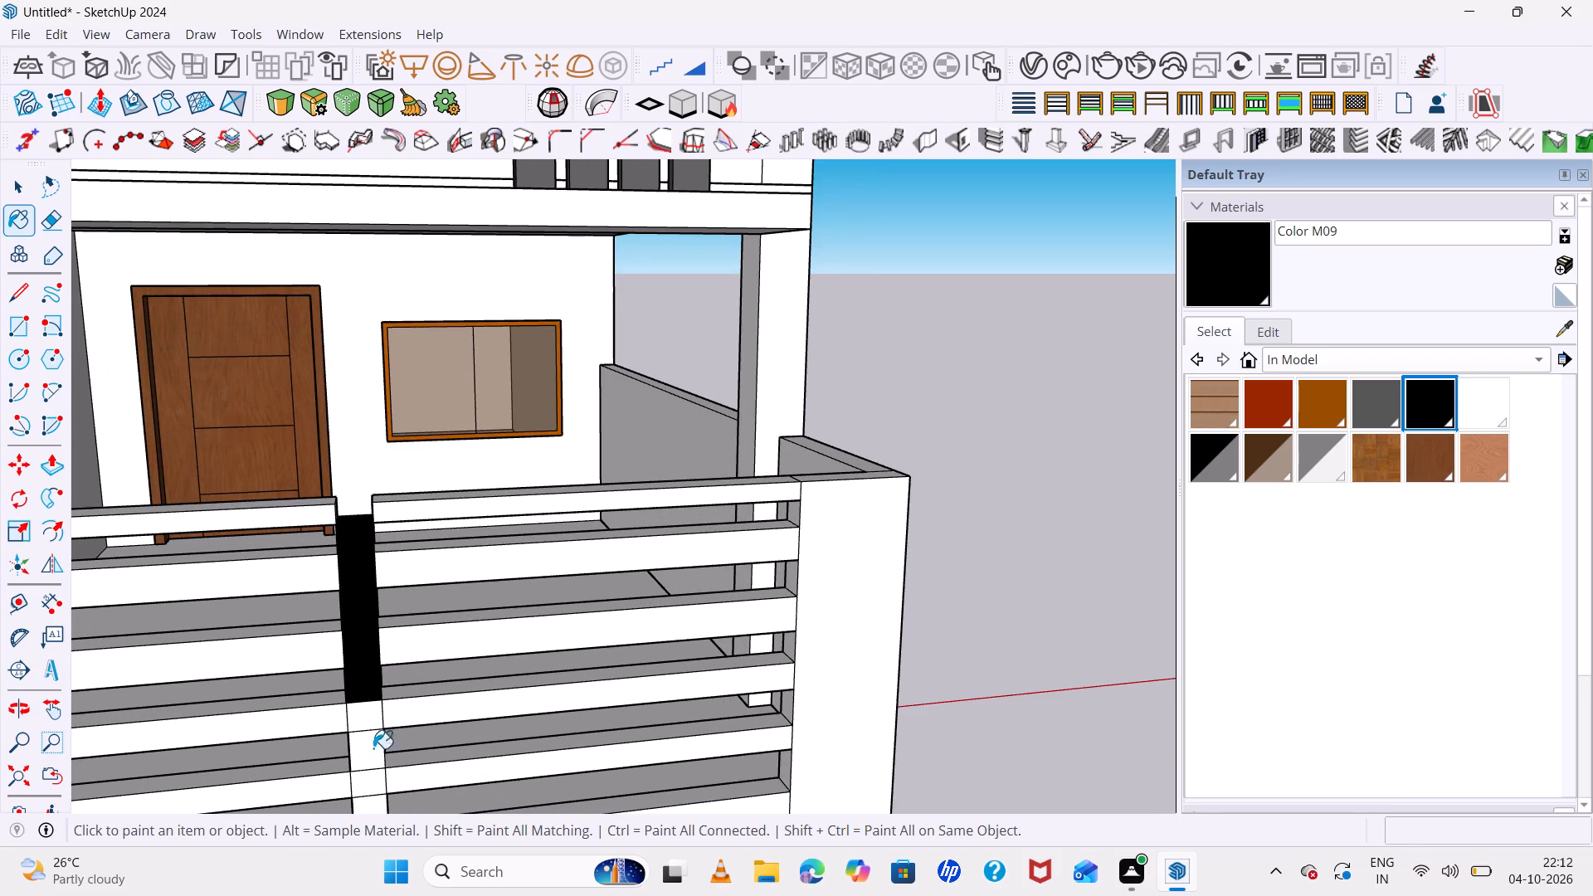
{"action": "left_click", "coordinate": [352, 718]}
{"action": "left_click", "coordinate": [373, 758]}
{"action": "scroll", "coordinate": [358, 666], "scroll_direction": "down", "scroll_amount": 7}
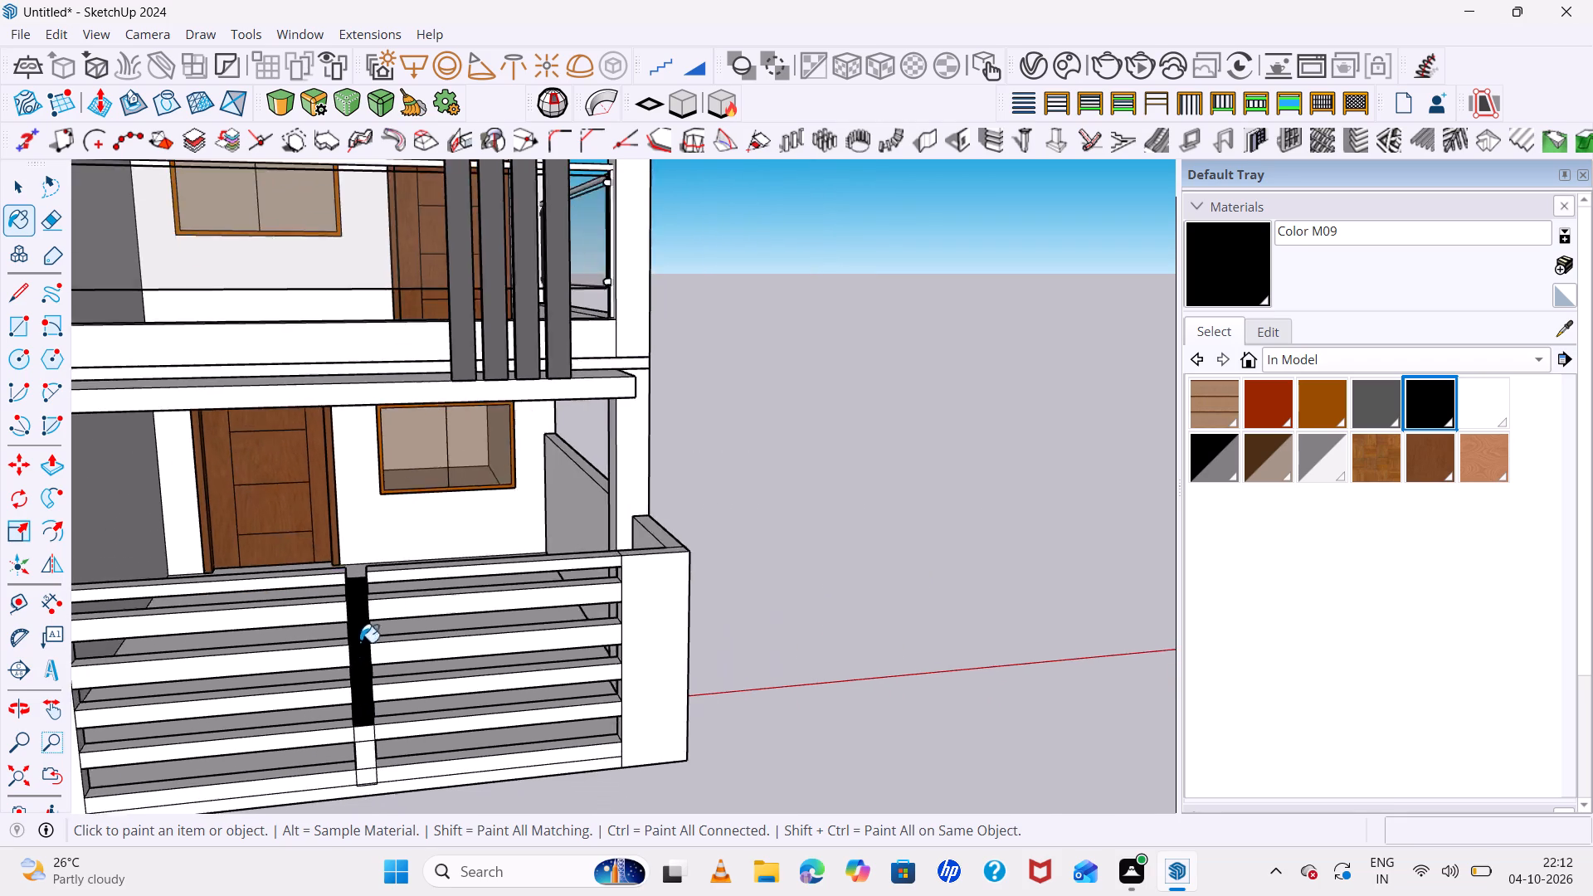
Paint the remaining lower segments of the gate's centre post with black Color M09.
{"action": "scroll", "coordinate": [353, 596], "scroll_direction": "down", "scroll_amount": 6}
{"action": "scroll", "coordinate": [362, 697], "scroll_direction": "up", "scroll_amount": 1}
{"action": "middle_click_drag", "start_coordinate": [363, 696], "coordinate": [0, 528]}
{"action": "scroll", "coordinate": [377, 635], "scroll_direction": "up", "scroll_amount": 13}
{"action": "scroll", "coordinate": [440, 663], "scroll_direction": "up", "scroll_amount": 5}
{"action": "scroll", "coordinate": [440, 663], "scroll_direction": "down", "scroll_amount": 2}
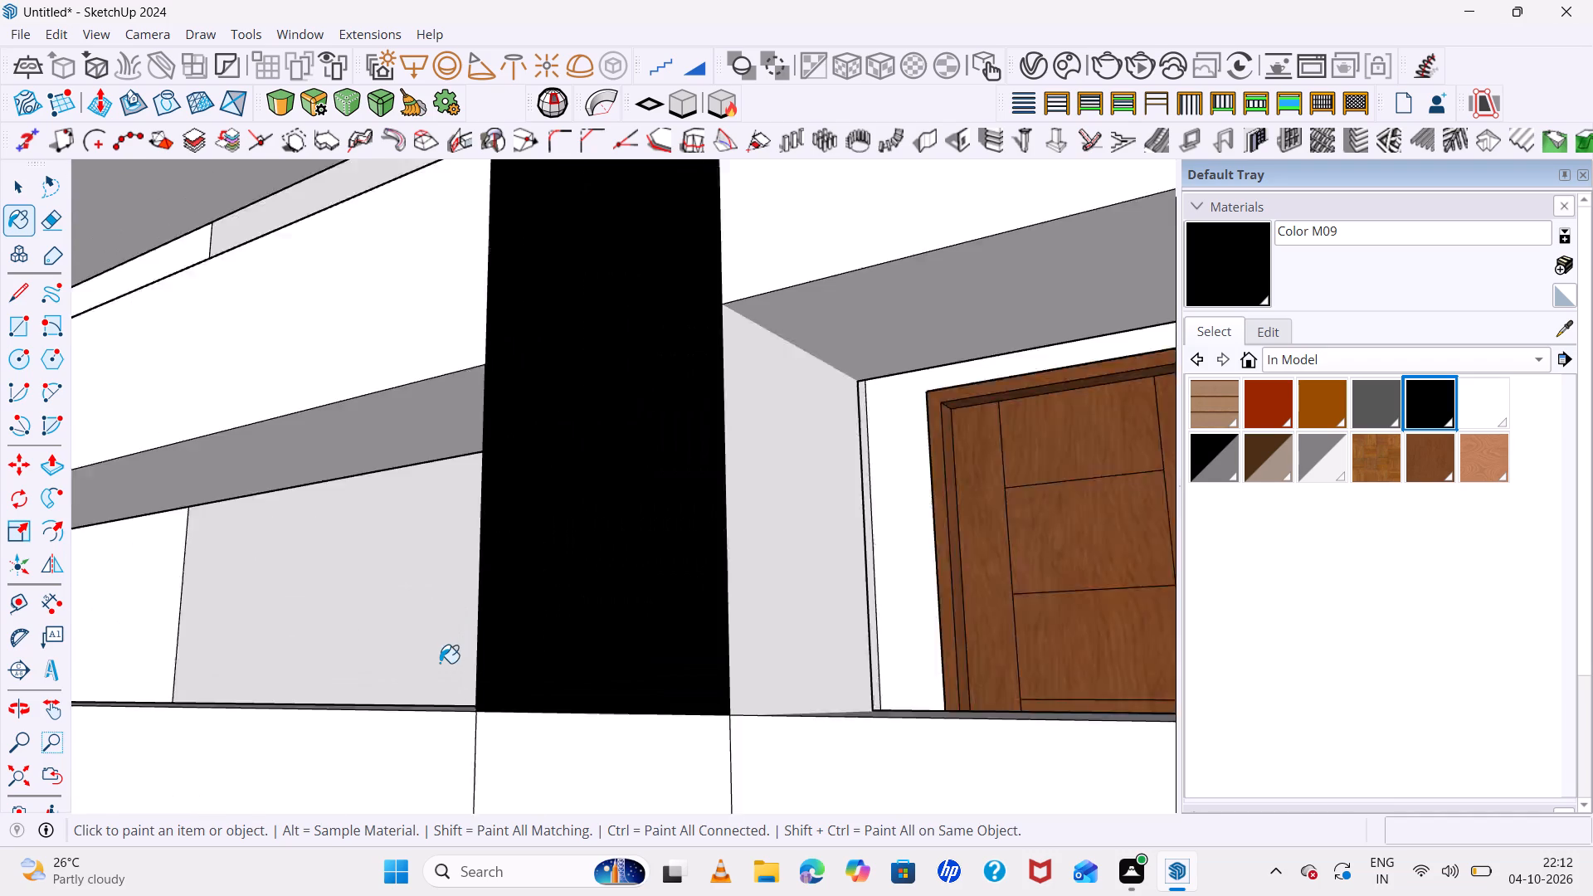
{"action": "scroll", "coordinate": [440, 663], "scroll_direction": "down", "scroll_amount": 4}
{"action": "left_click", "coordinate": [463, 705]}
{"action": "left_click", "coordinate": [473, 754]}
{"action": "scroll", "coordinate": [465, 750], "scroll_direction": "down", "scroll_amount": 7}
{"action": "scroll", "coordinate": [466, 672], "scroll_direction": "down", "scroll_amount": 4}
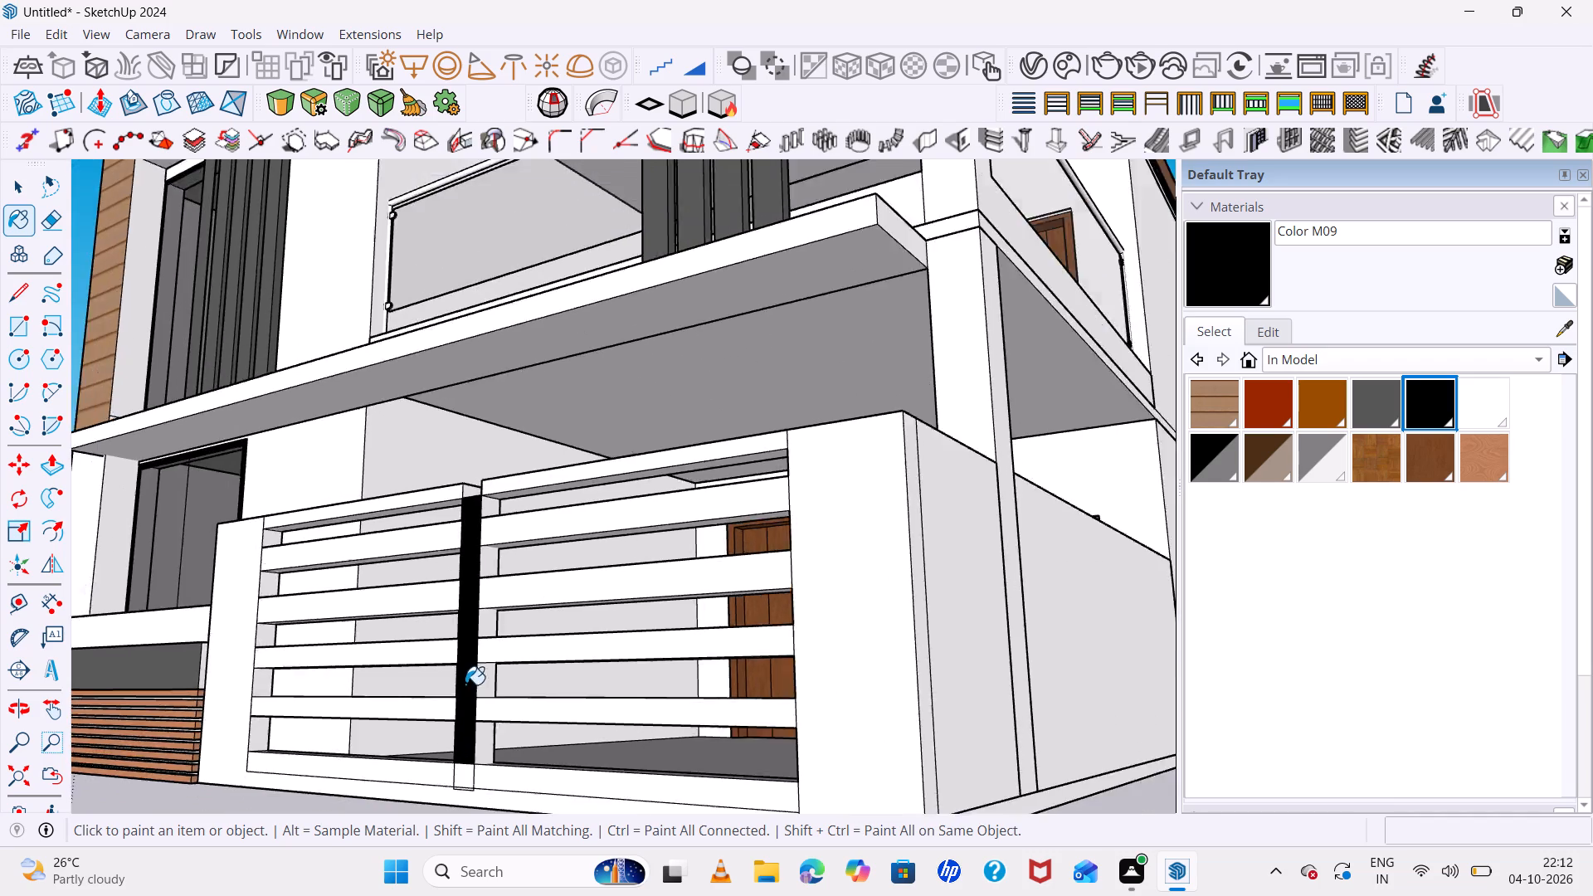
{"action": "scroll", "coordinate": [465, 684], "scroll_direction": "down", "scroll_amount": 2}
{"action": "scroll", "coordinate": [458, 759], "scroll_direction": "up", "scroll_amount": 13}
{"action": "left_click", "coordinate": [472, 733]}
Paint the front faces of the gate's upper three rails on both sides of the post with dark grey Color M06.
{"action": "scroll", "coordinate": [470, 728], "scroll_direction": "down", "scroll_amount": 7}
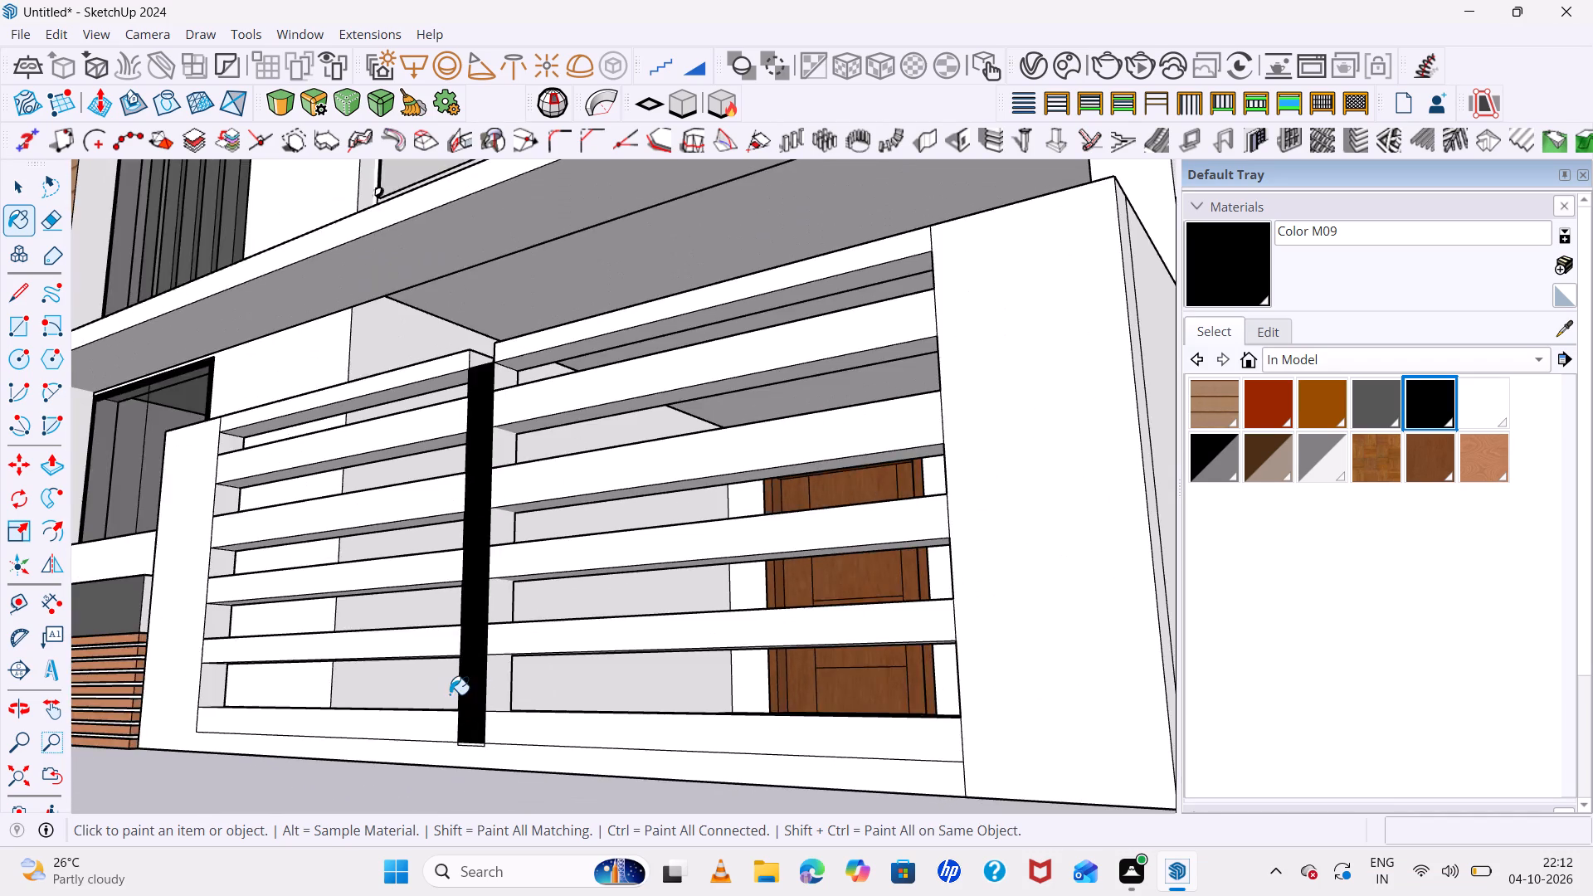
{"action": "scroll", "coordinate": [450, 694], "scroll_direction": "down", "scroll_amount": 7}
{"action": "middle_click_drag", "start_coordinate": [605, 732], "coordinate": [860, 818]}
{"action": "scroll", "coordinate": [720, 634], "scroll_direction": "up", "scroll_amount": 5}
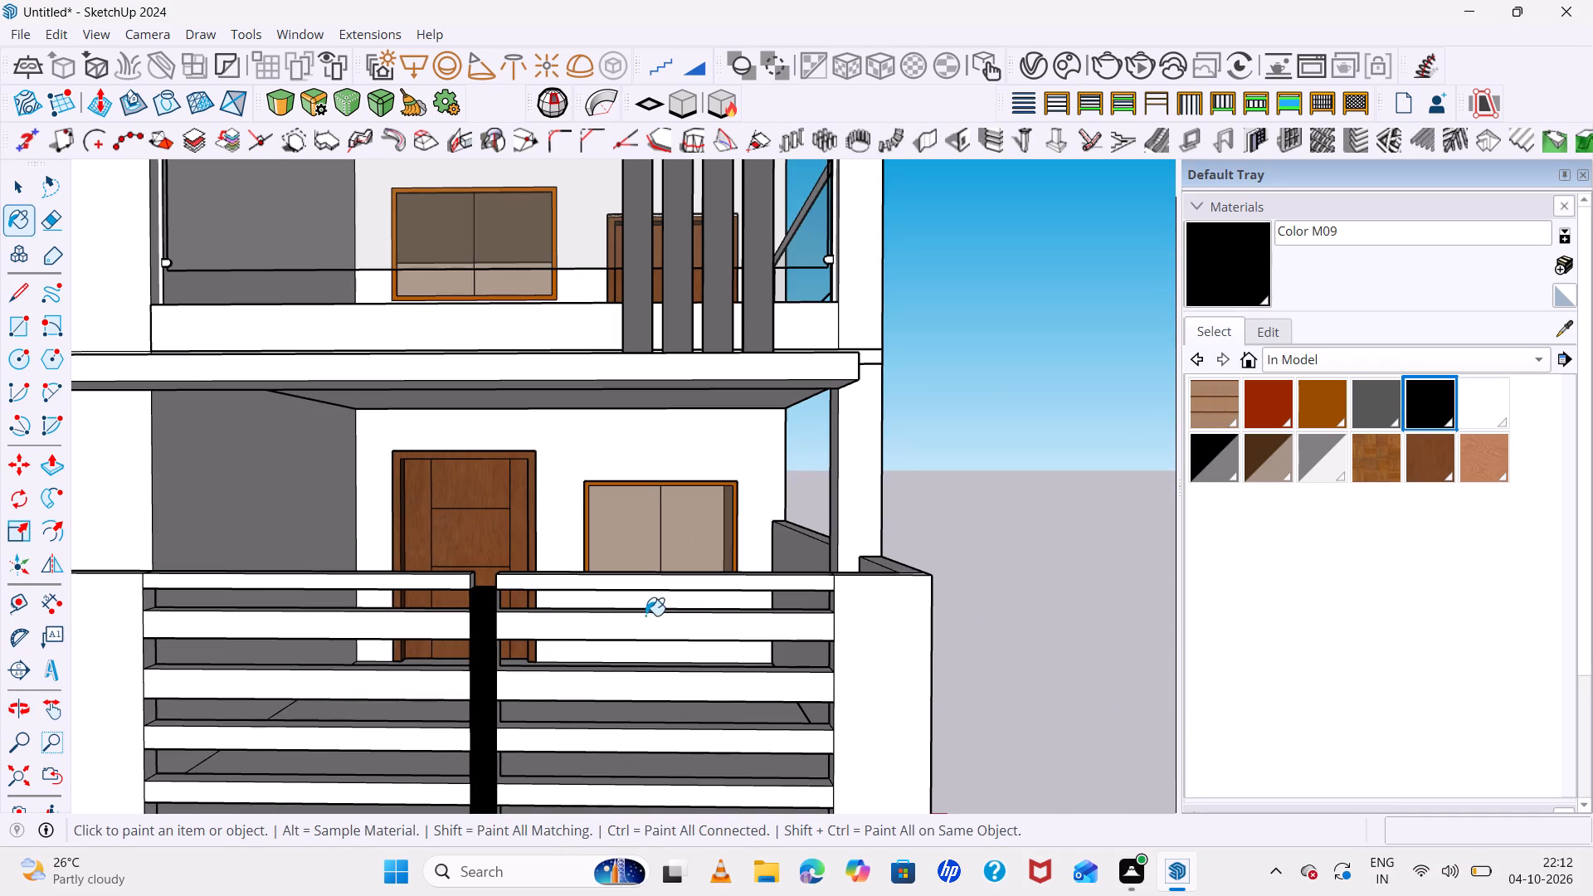
{"action": "left_click", "coordinate": [1381, 406]}
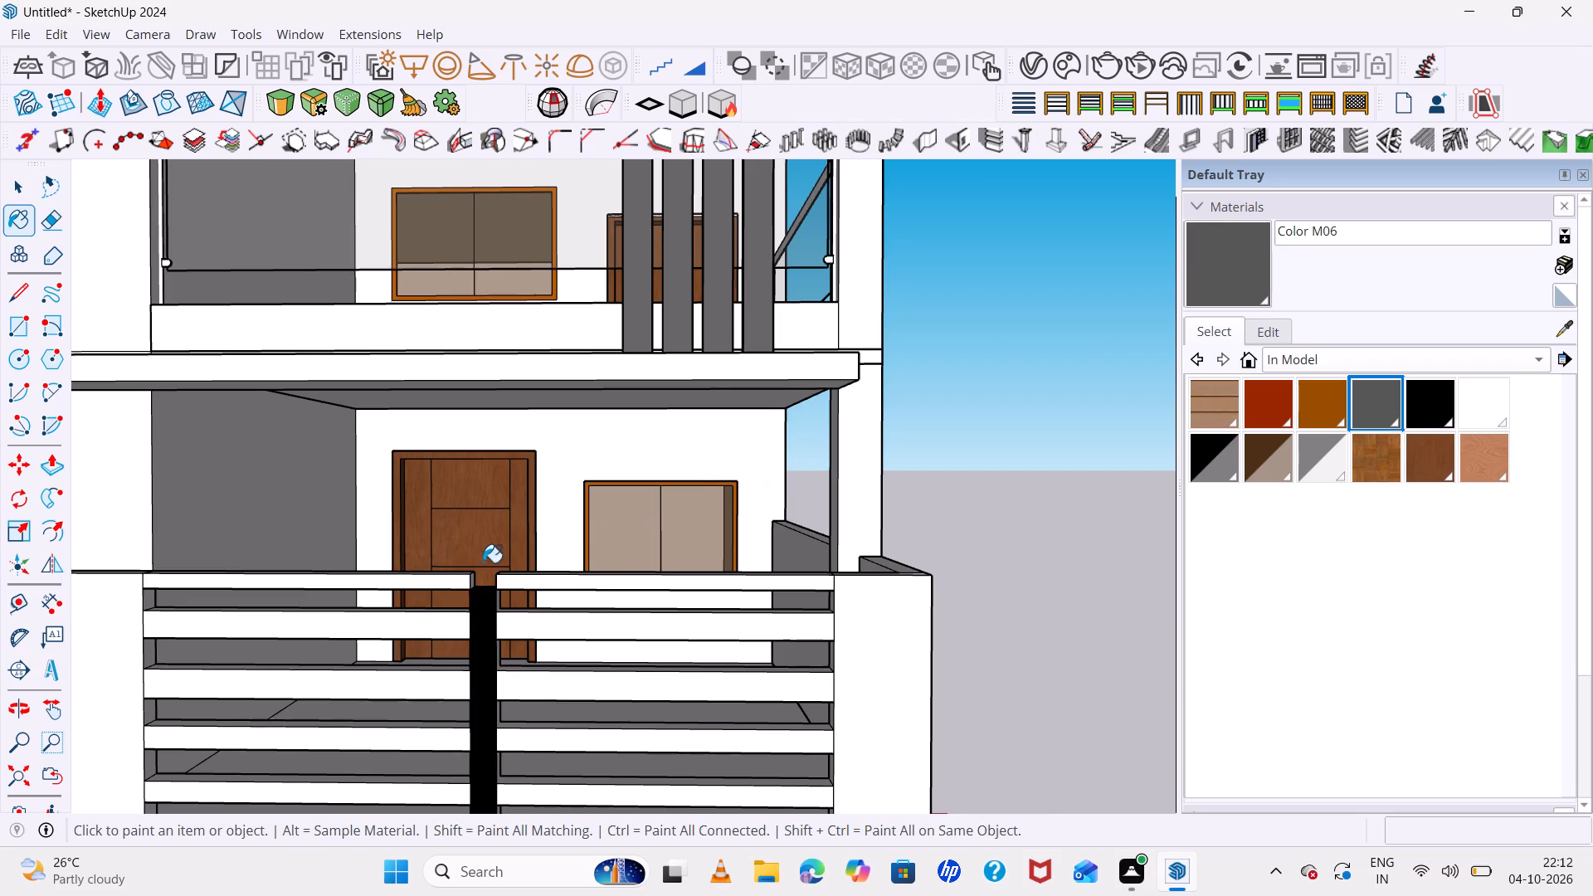
{"action": "scroll", "coordinate": [465, 564], "scroll_direction": "up", "scroll_amount": 4}
{"action": "left_click", "coordinate": [624, 607]}
{"action": "left_click", "coordinate": [417, 610]}
{"action": "scroll", "coordinate": [568, 626], "scroll_direction": "down", "scroll_amount": 6}
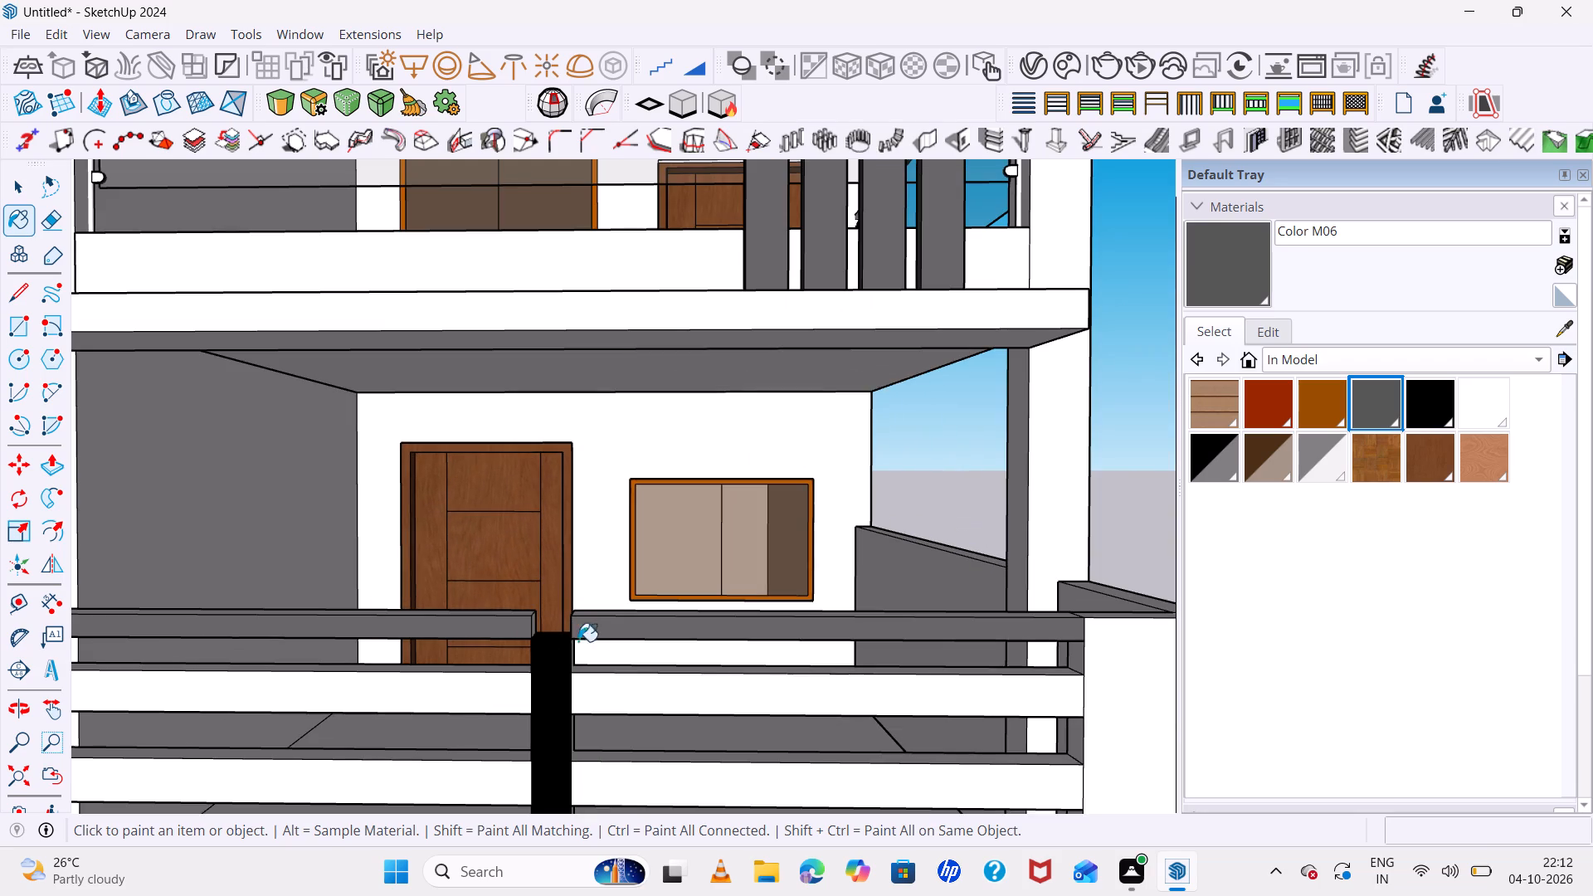
{"action": "left_click", "coordinate": [626, 671]}
{"action": "left_click", "coordinate": [626, 696]}
{"action": "scroll", "coordinate": [593, 665], "scroll_direction": "down", "scroll_amount": 7}
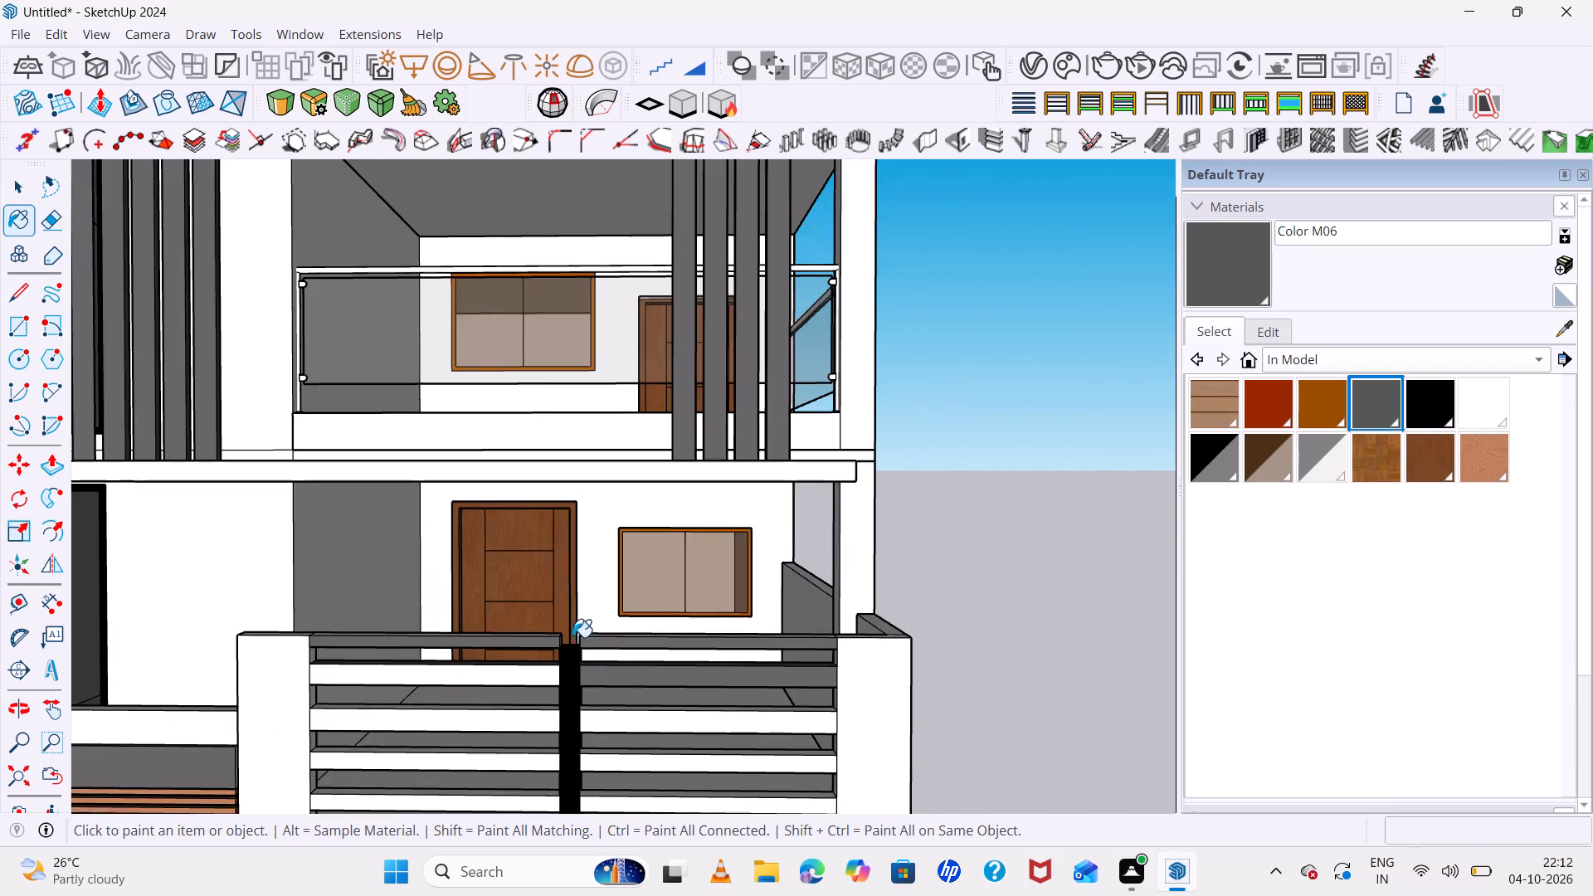
{"action": "scroll", "coordinate": [533, 669], "scroll_direction": "up", "scroll_amount": 4}
{"action": "left_click", "coordinate": [520, 674]}
{"action": "scroll", "coordinate": [520, 672], "scroll_direction": "down", "scroll_amount": 6}
{"action": "left_click", "coordinate": [615, 713]}
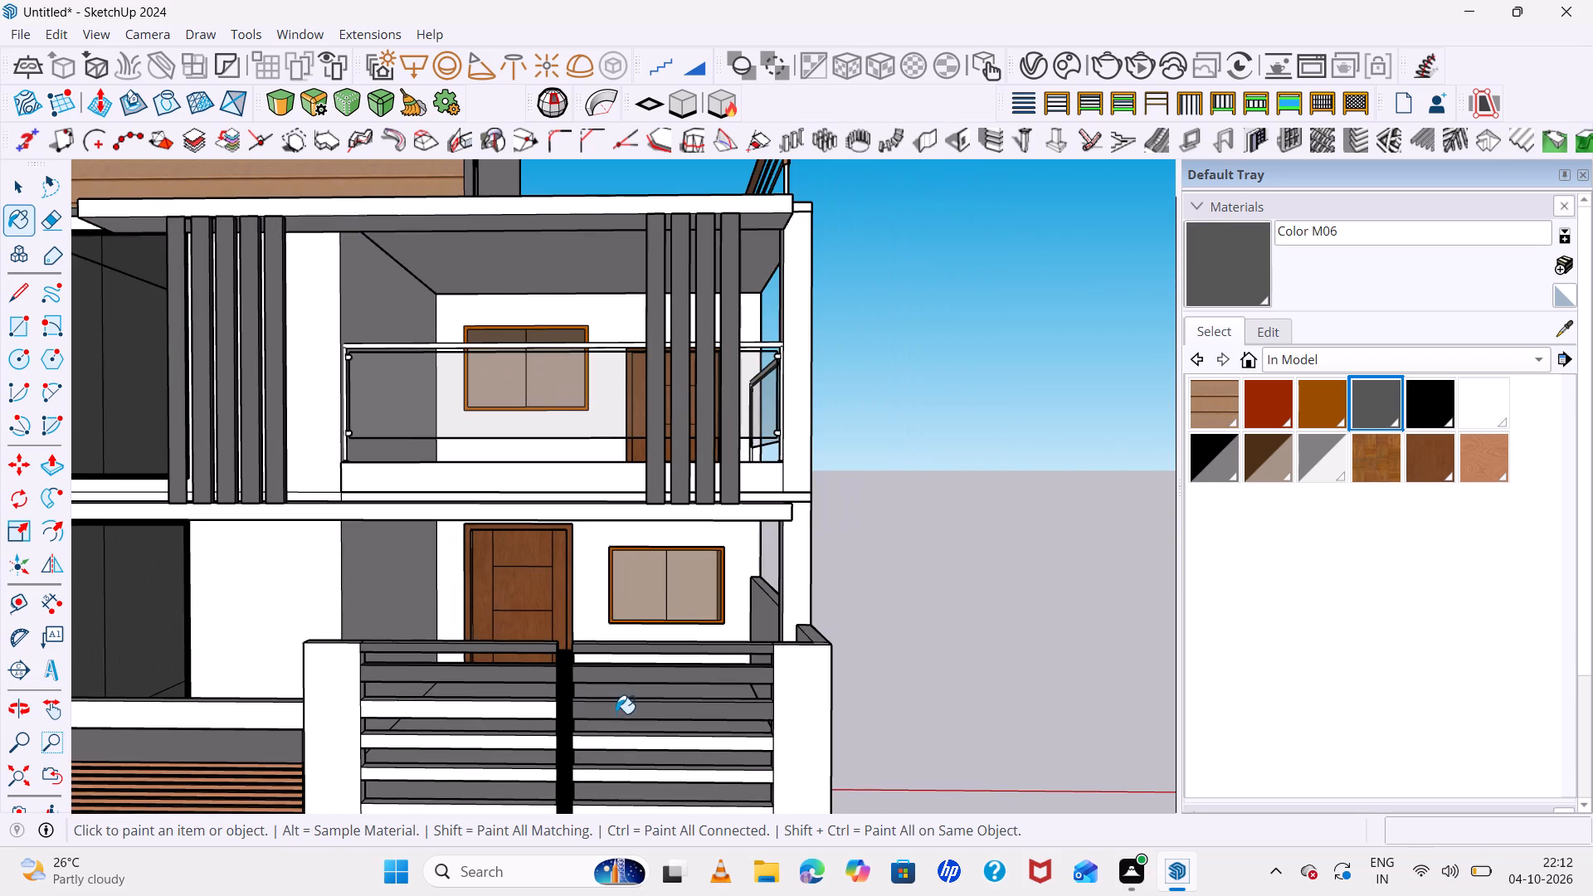
{"action": "left_click", "coordinate": [530, 704]}
Paint the top faces of the gate's third rail and both halves of its top rail with Color M06.
{"action": "scroll", "coordinate": [530, 705], "scroll_direction": "down", "scroll_amount": 6}
{"action": "middle_click_drag", "start_coordinate": [579, 713], "coordinate": [581, 748]}
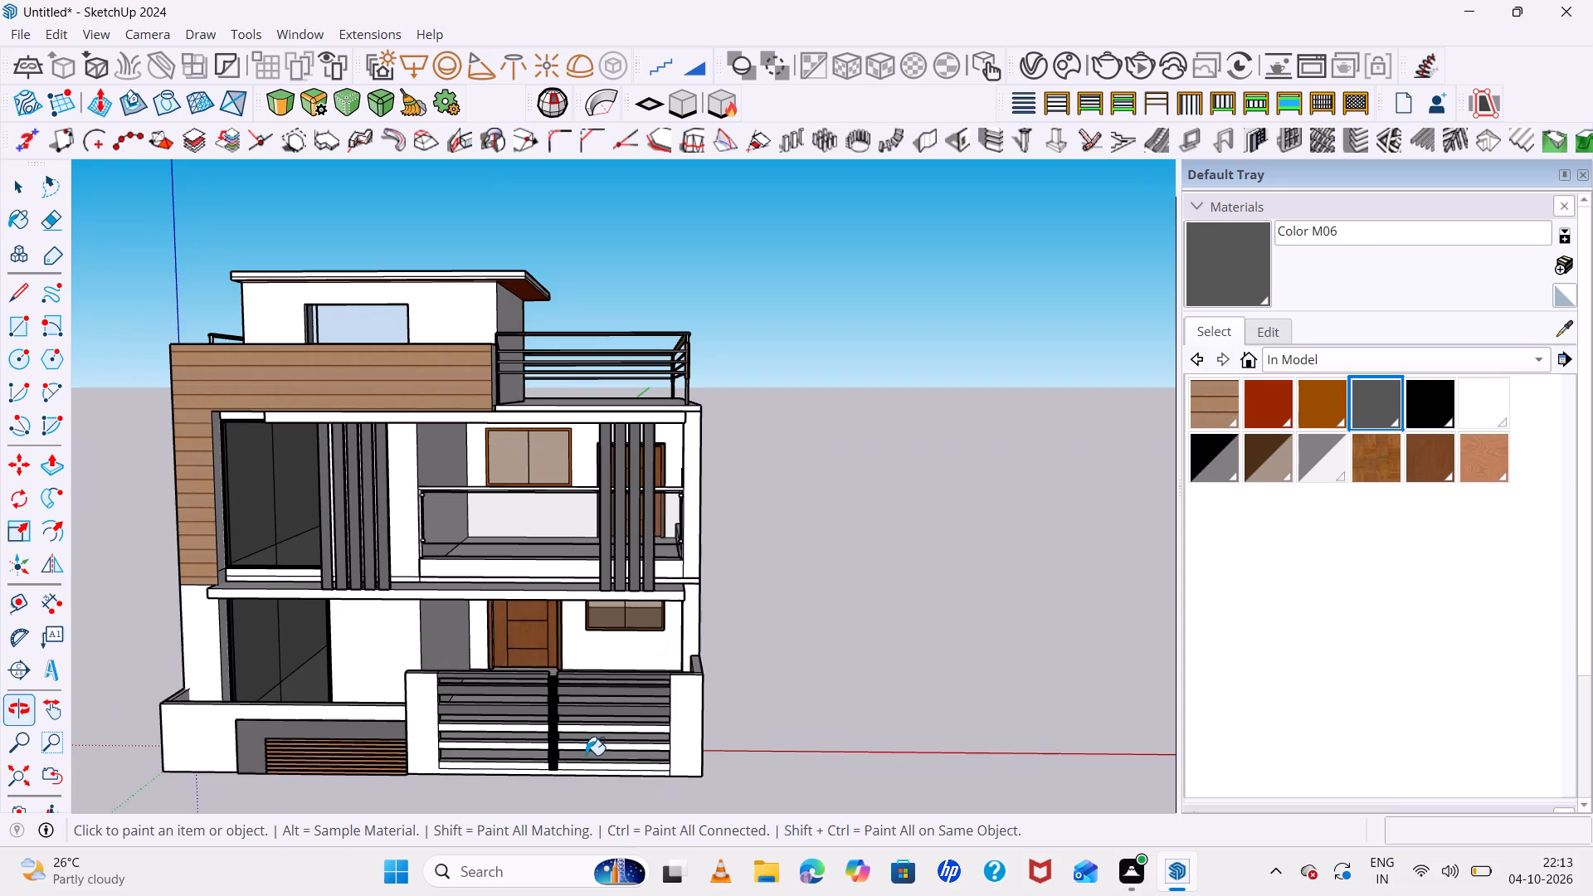
{"action": "scroll", "coordinate": [592, 734], "scroll_direction": "up", "scroll_amount": 8}
{"action": "middle_click_drag", "start_coordinate": [559, 712], "coordinate": [538, 895]}
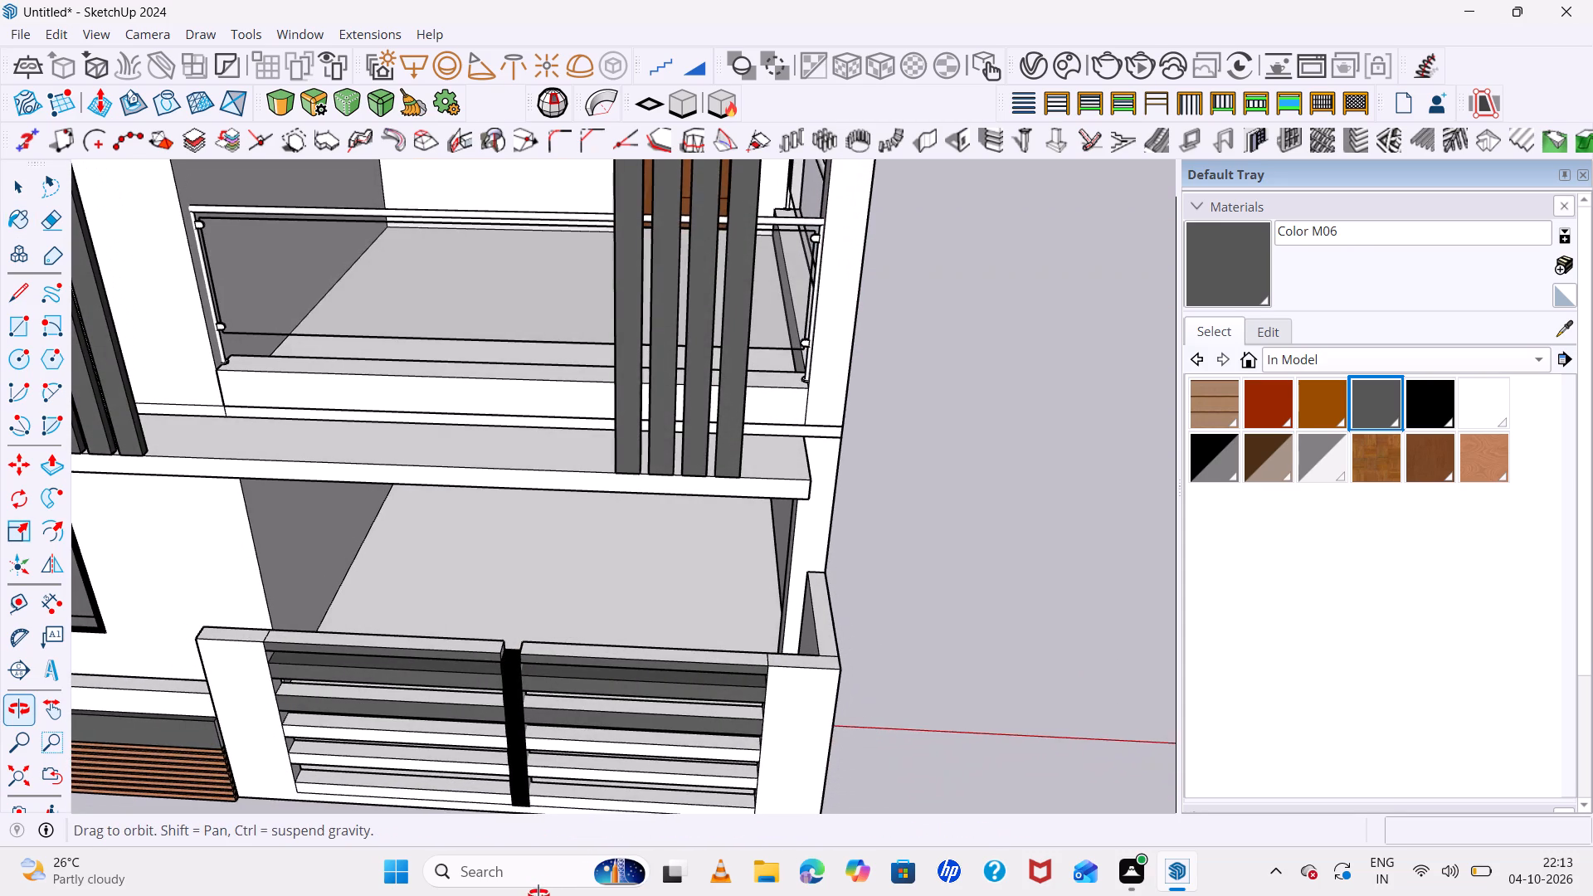
{"action": "middle_click_drag", "start_coordinate": [538, 895], "coordinate": [537, 895]}
{"action": "scroll", "coordinate": [559, 694], "scroll_direction": "up", "scroll_amount": 11}
{"action": "left_click", "coordinate": [579, 725]}
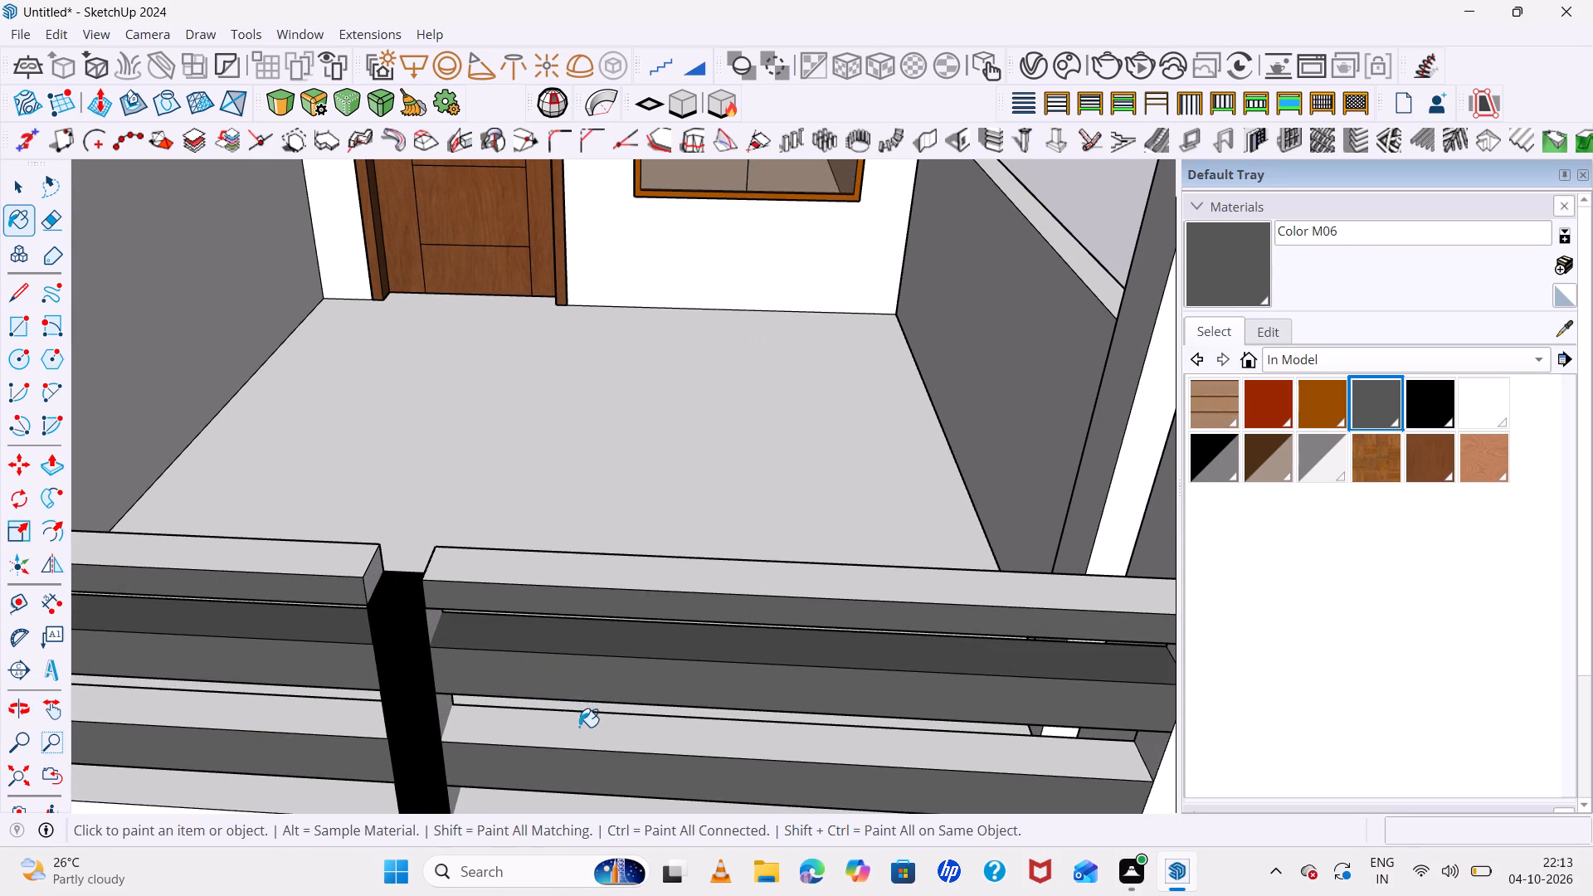
{"action": "left_click", "coordinate": [541, 584]}
{"action": "left_click", "coordinate": [329, 558]}
Paint the two end faces of the top rail inside the notch above the centre post with Color M06.
{"action": "scroll", "coordinate": [518, 558], "scroll_direction": "down", "scroll_amount": 7}
{"action": "scroll", "coordinate": [475, 572], "scroll_direction": "up", "scroll_amount": 11}
{"action": "left_click", "coordinate": [427, 554]}
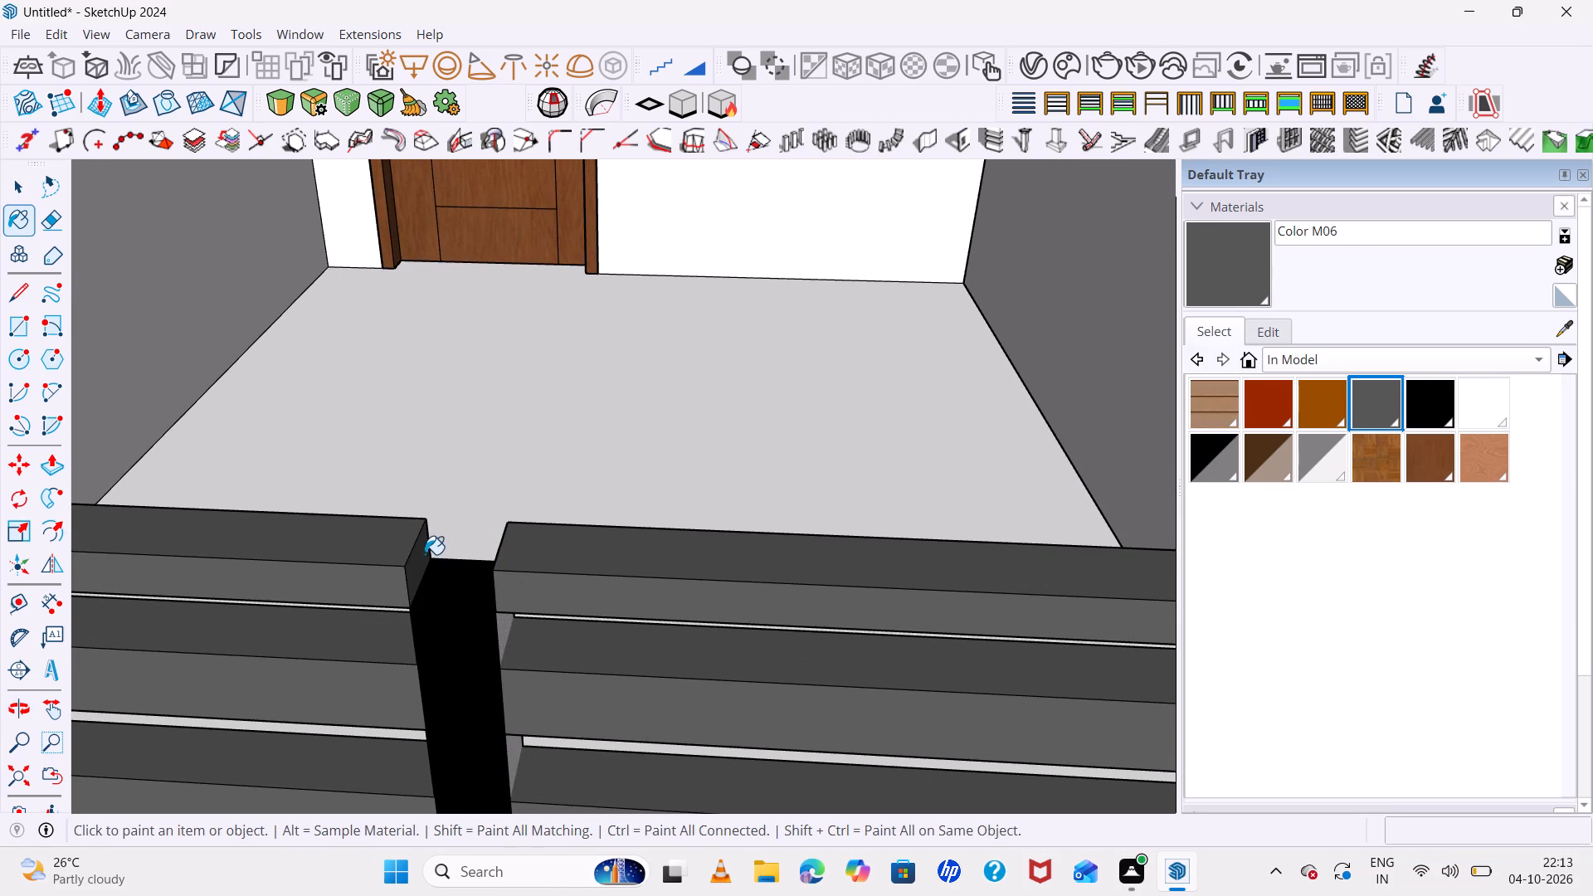
{"action": "middle_click_drag", "start_coordinate": [478, 593], "coordinate": [720, 582]}
{"action": "scroll", "coordinate": [566, 562], "scroll_direction": "up", "scroll_amount": 5}
{"action": "left_click", "coordinate": [571, 582]}
{"action": "scroll", "coordinate": [557, 572], "scroll_direction": "down", "scroll_amount": 7}
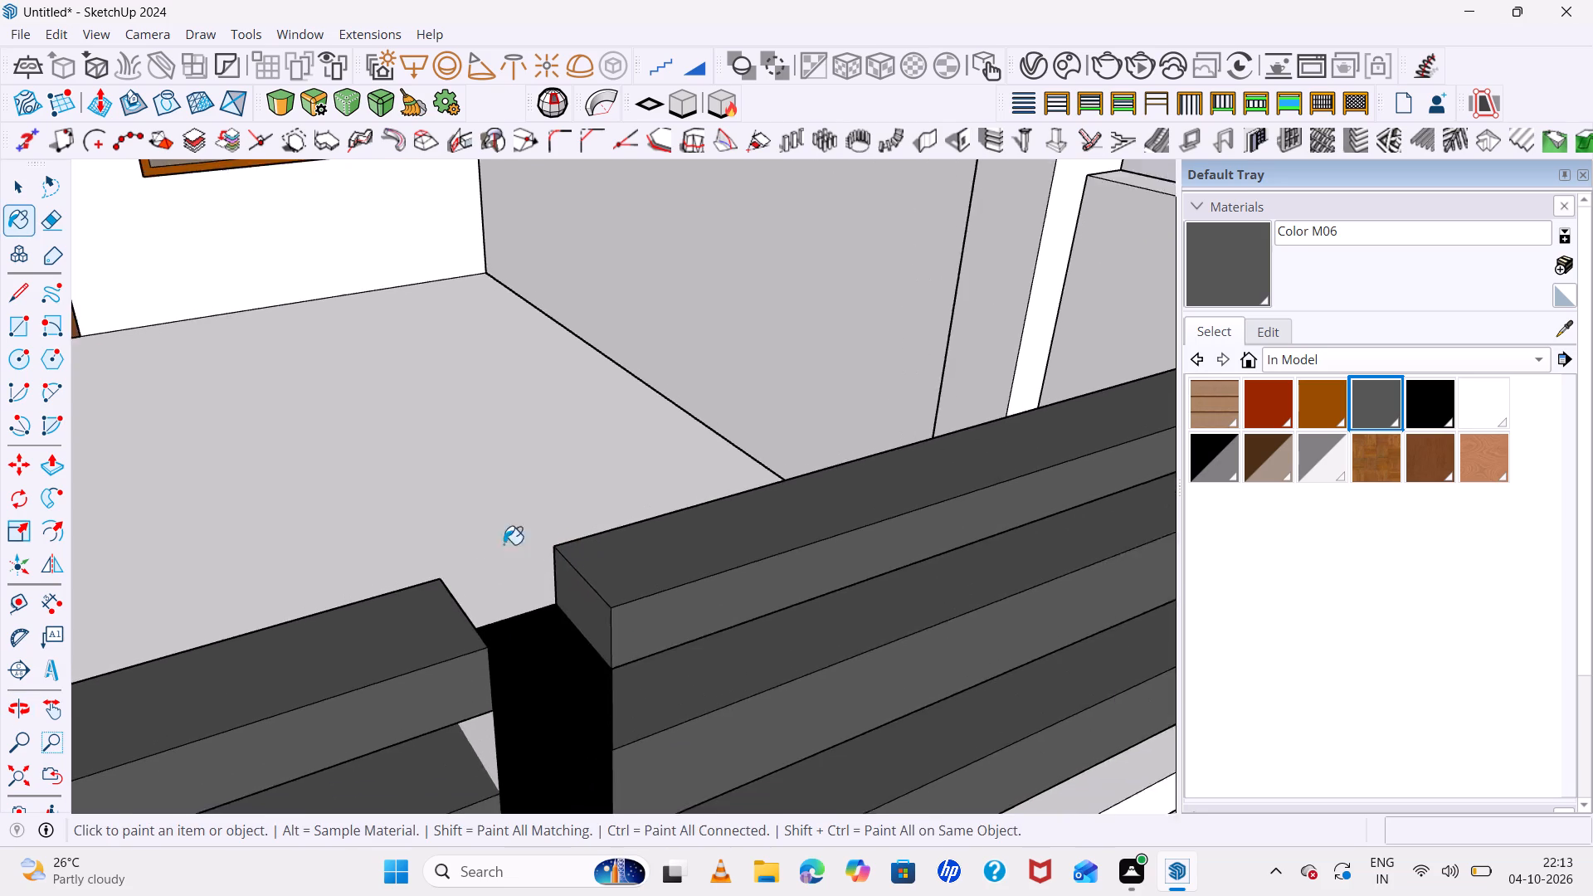
{"action": "scroll", "coordinate": [400, 482], "scroll_direction": "down", "scroll_amount": 7}
{"action": "middle_click_drag", "start_coordinate": [684, 631], "coordinate": [521, 626]}
{"action": "scroll", "coordinate": [488, 558], "scroll_direction": "up", "scroll_amount": 11}
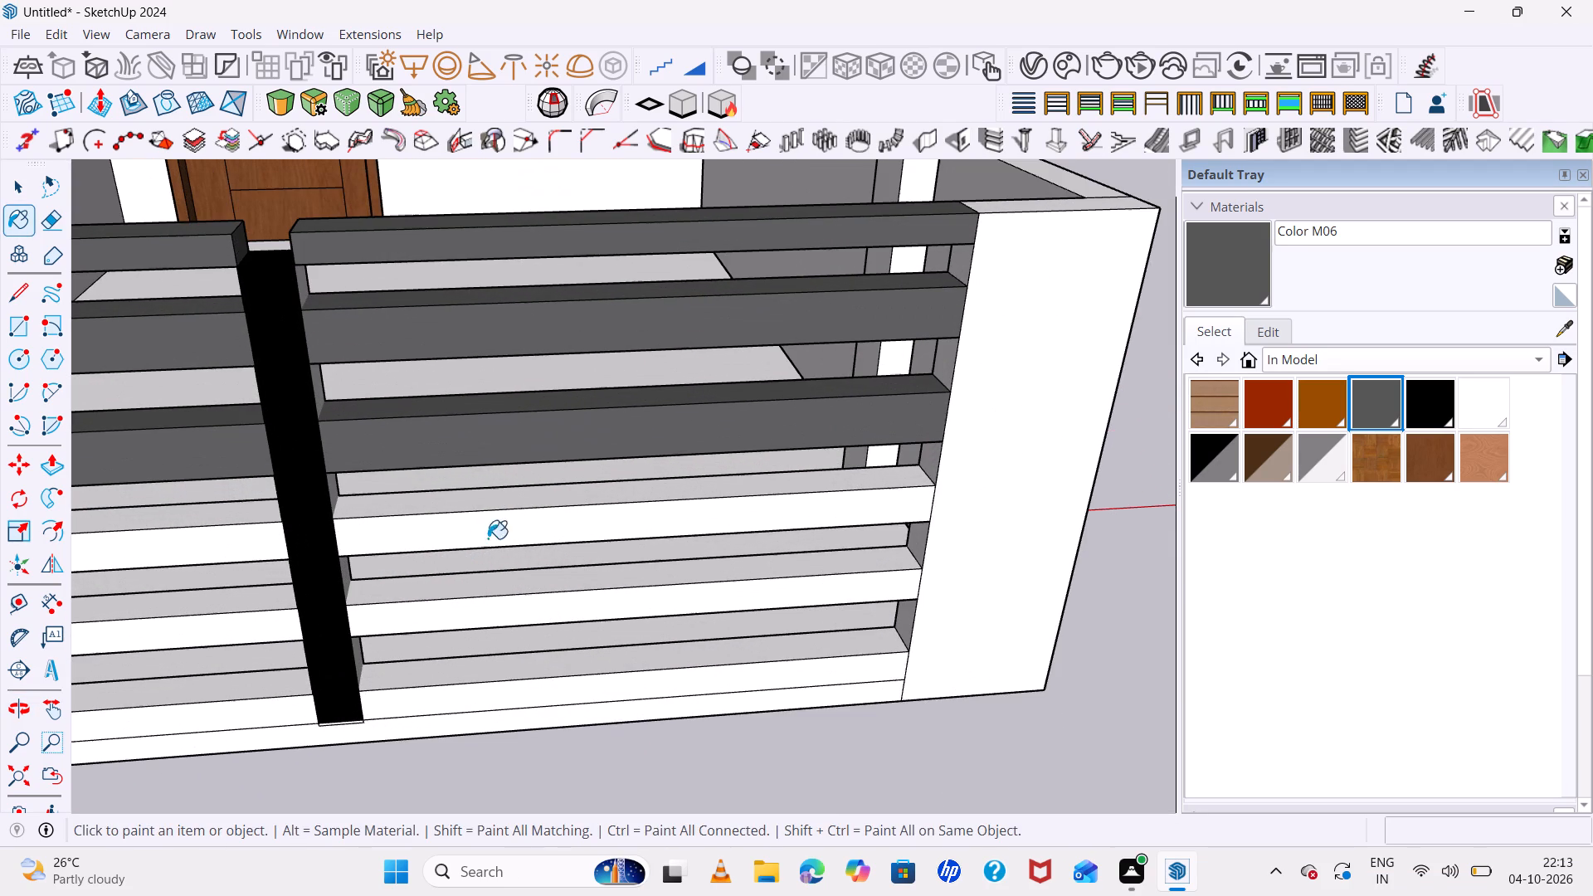
Paint the top and front faces of the gate's fourth and fifth rails on both sides of the post with Color M06.
{"action": "left_click", "coordinate": [499, 512]}
{"action": "left_click", "coordinate": [460, 498]}
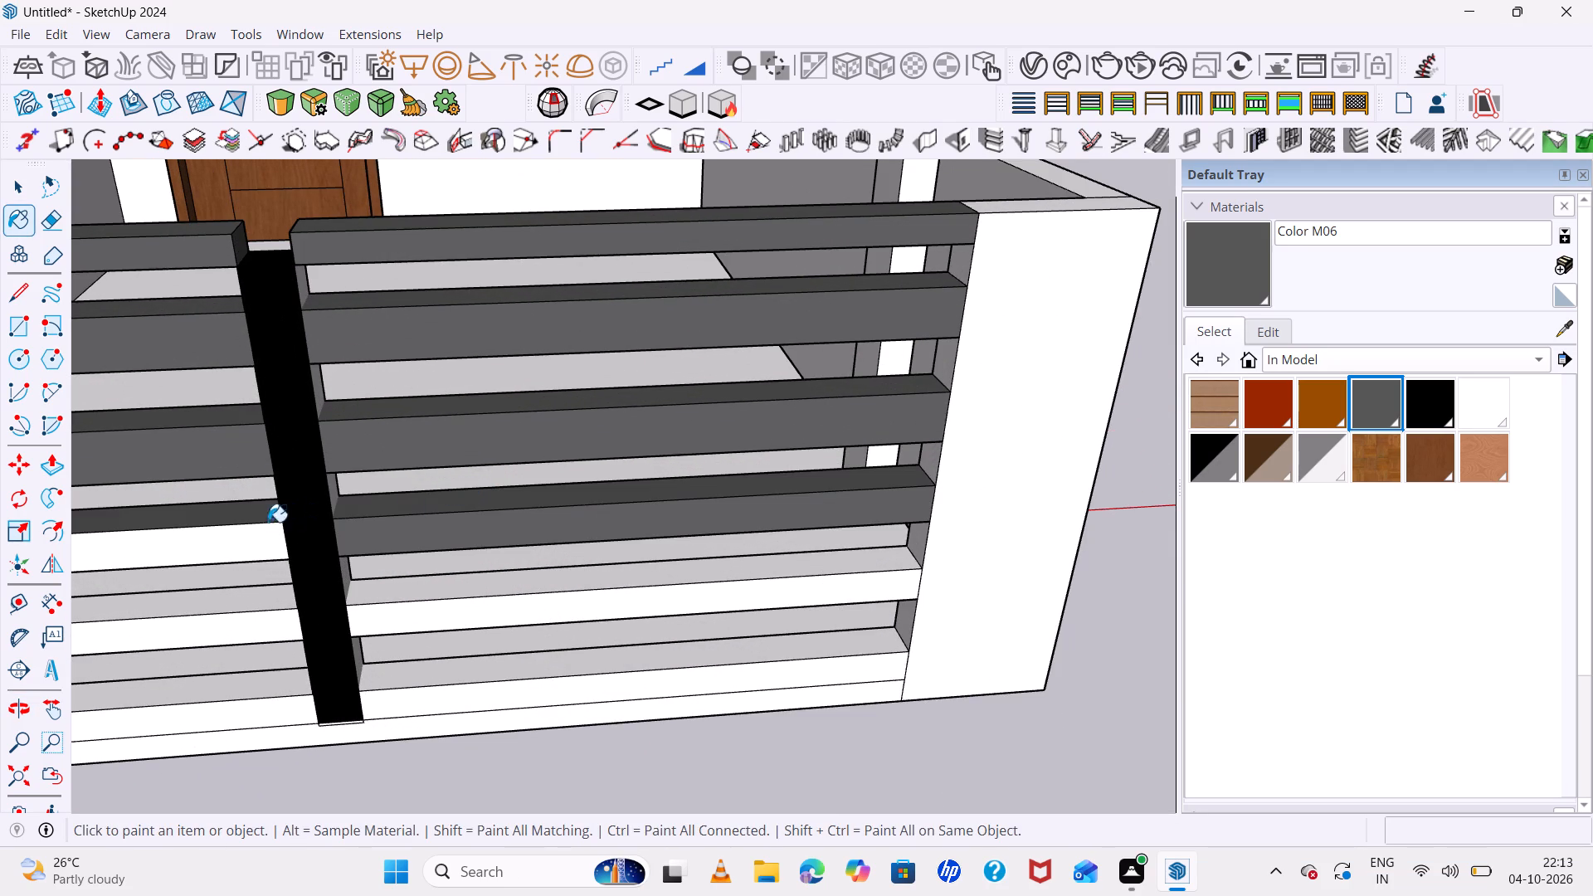
{"action": "left_click", "coordinate": [261, 531]}
{"action": "left_click", "coordinate": [479, 587]}
{"action": "left_click", "coordinate": [280, 610]}
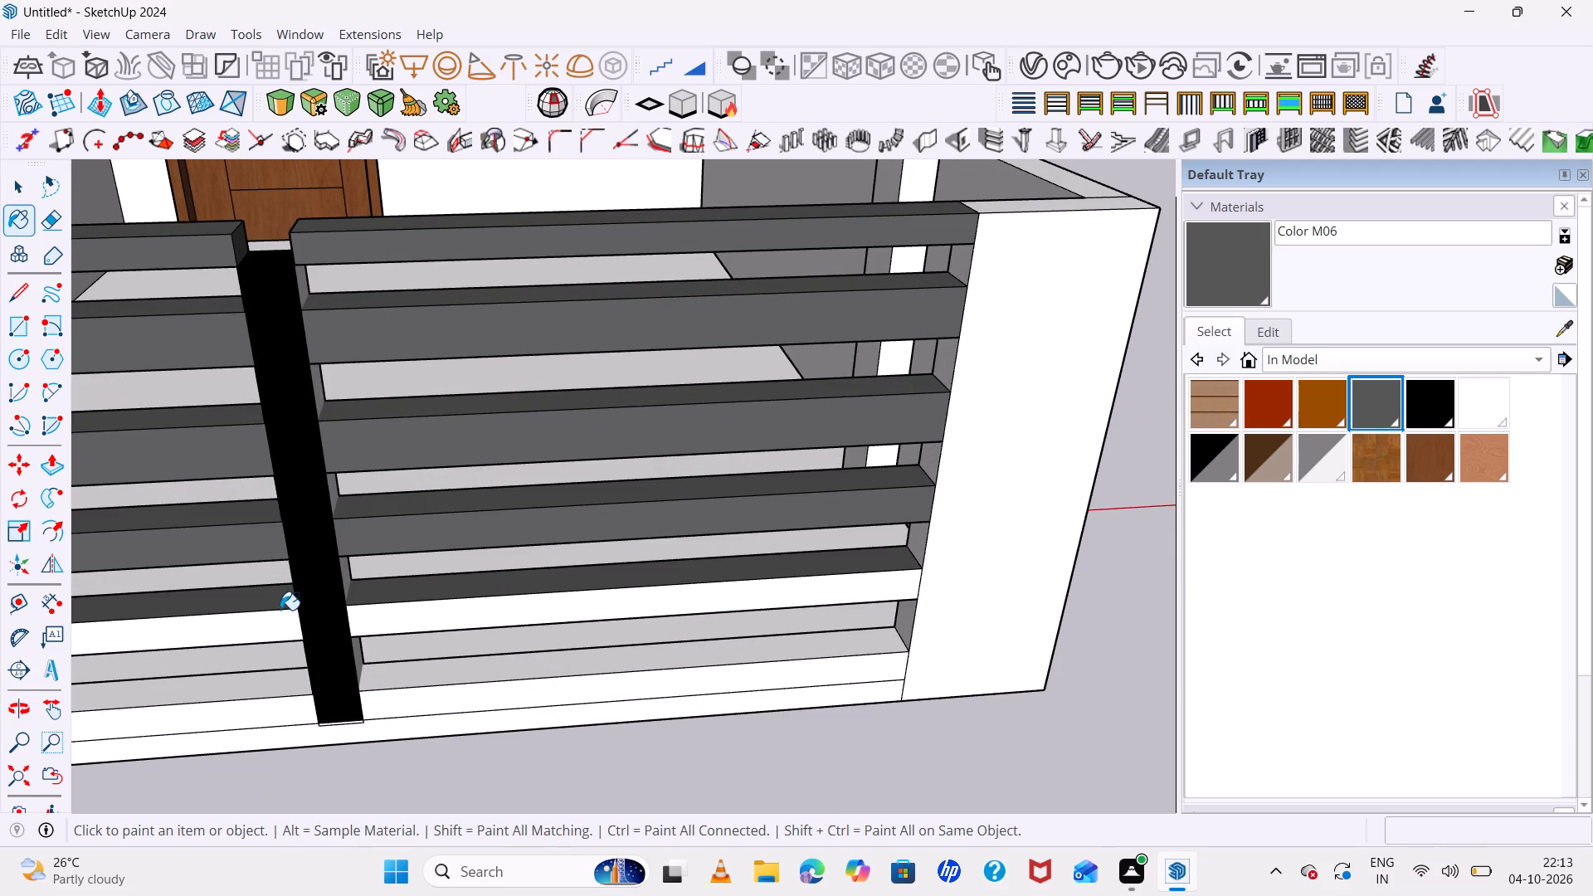
{"action": "left_click", "coordinate": [413, 621]}
{"action": "left_click", "coordinate": [274, 621]}
Paint the top and front faces of the gate's bottom rail with dark grey Color M06.
{"action": "scroll", "coordinate": [443, 616], "scroll_direction": "down", "scroll_amount": 4}
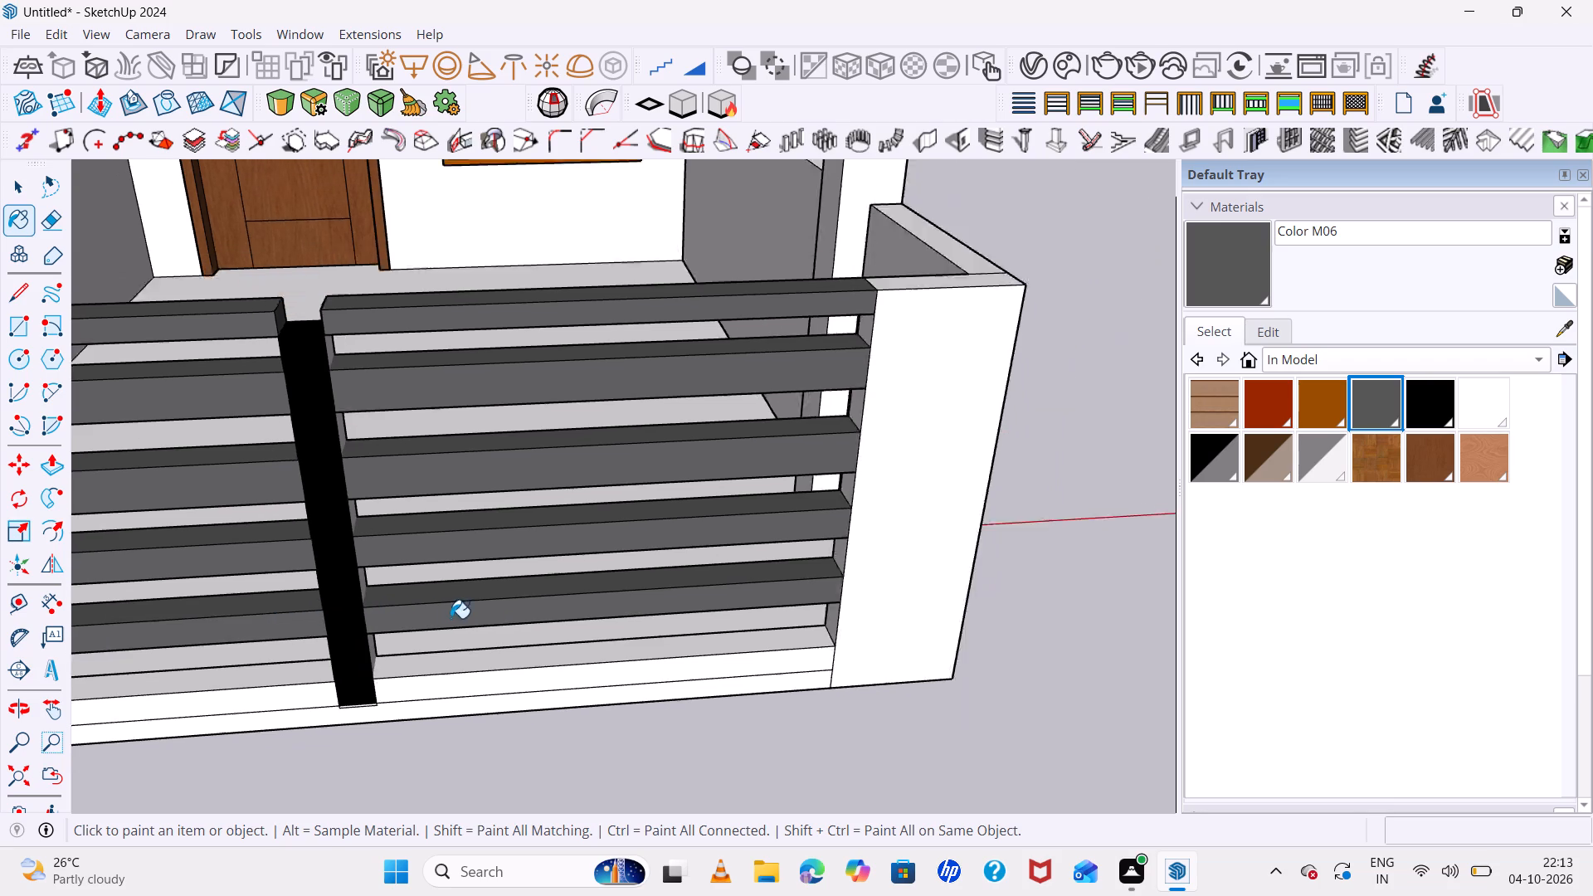
{"action": "scroll", "coordinate": [451, 618], "scroll_direction": "down", "scroll_amount": 2}
{"action": "scroll", "coordinate": [490, 642], "scroll_direction": "up", "scroll_amount": 5}
{"action": "left_click", "coordinate": [490, 645]}
{"action": "scroll", "coordinate": [475, 656], "scroll_direction": "down", "scroll_amount": 2}
{"action": "left_click", "coordinate": [475, 673]}
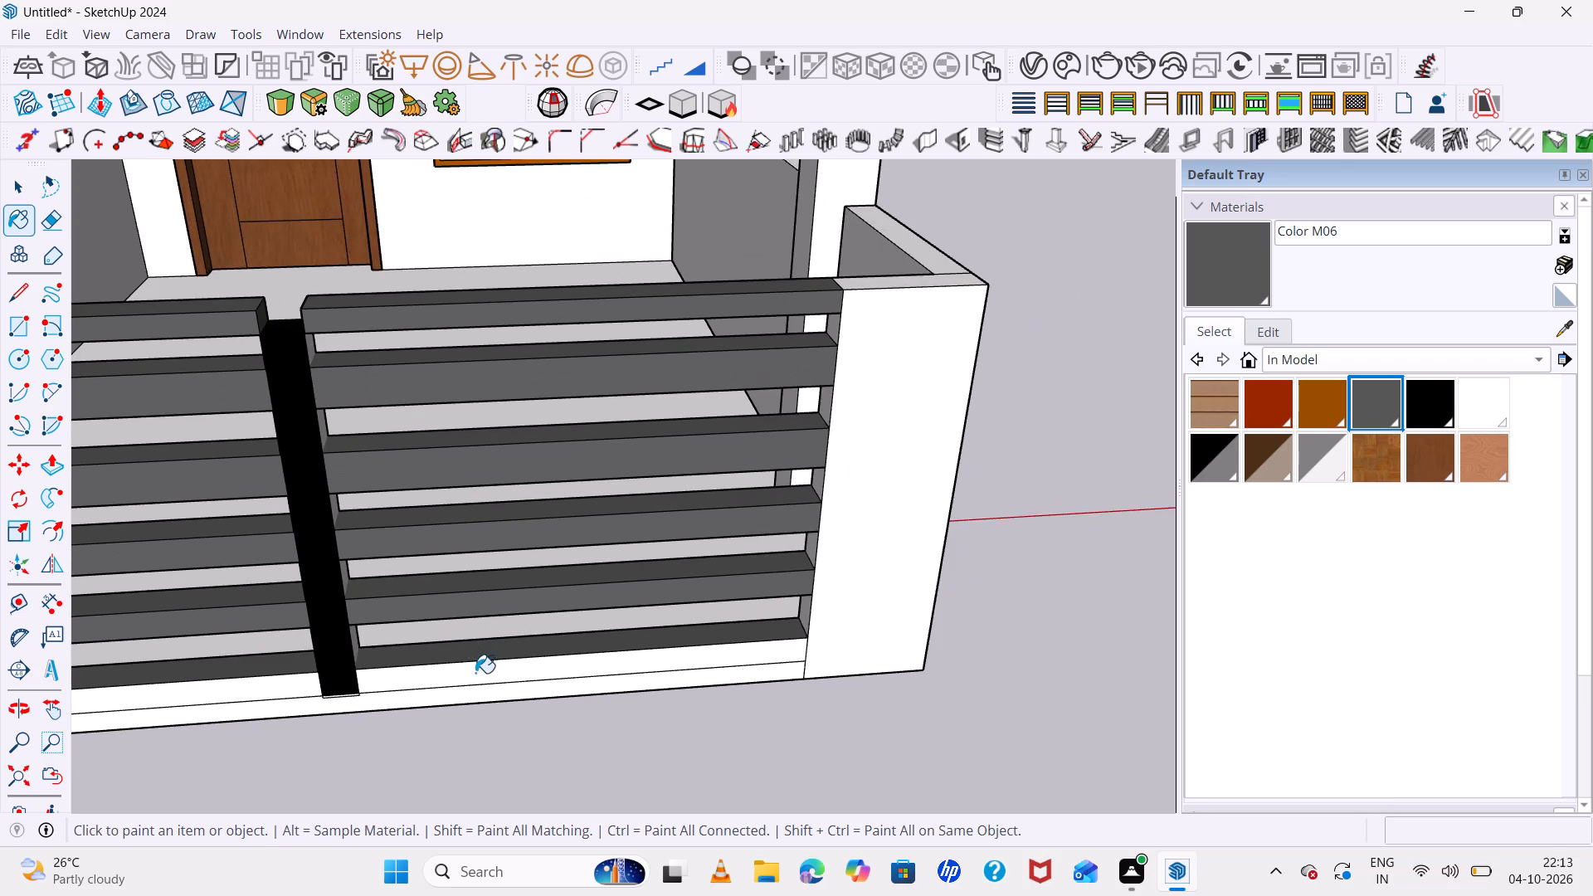
{"action": "scroll", "coordinate": [482, 660], "scroll_direction": "down", "scroll_amount": 7}
{"action": "left_click", "coordinate": [378, 672]}
Paint the undersides of the gate's upper five rails with Color M06.
{"action": "middle_click_drag", "start_coordinate": [355, 675], "coordinate": [787, 641]}
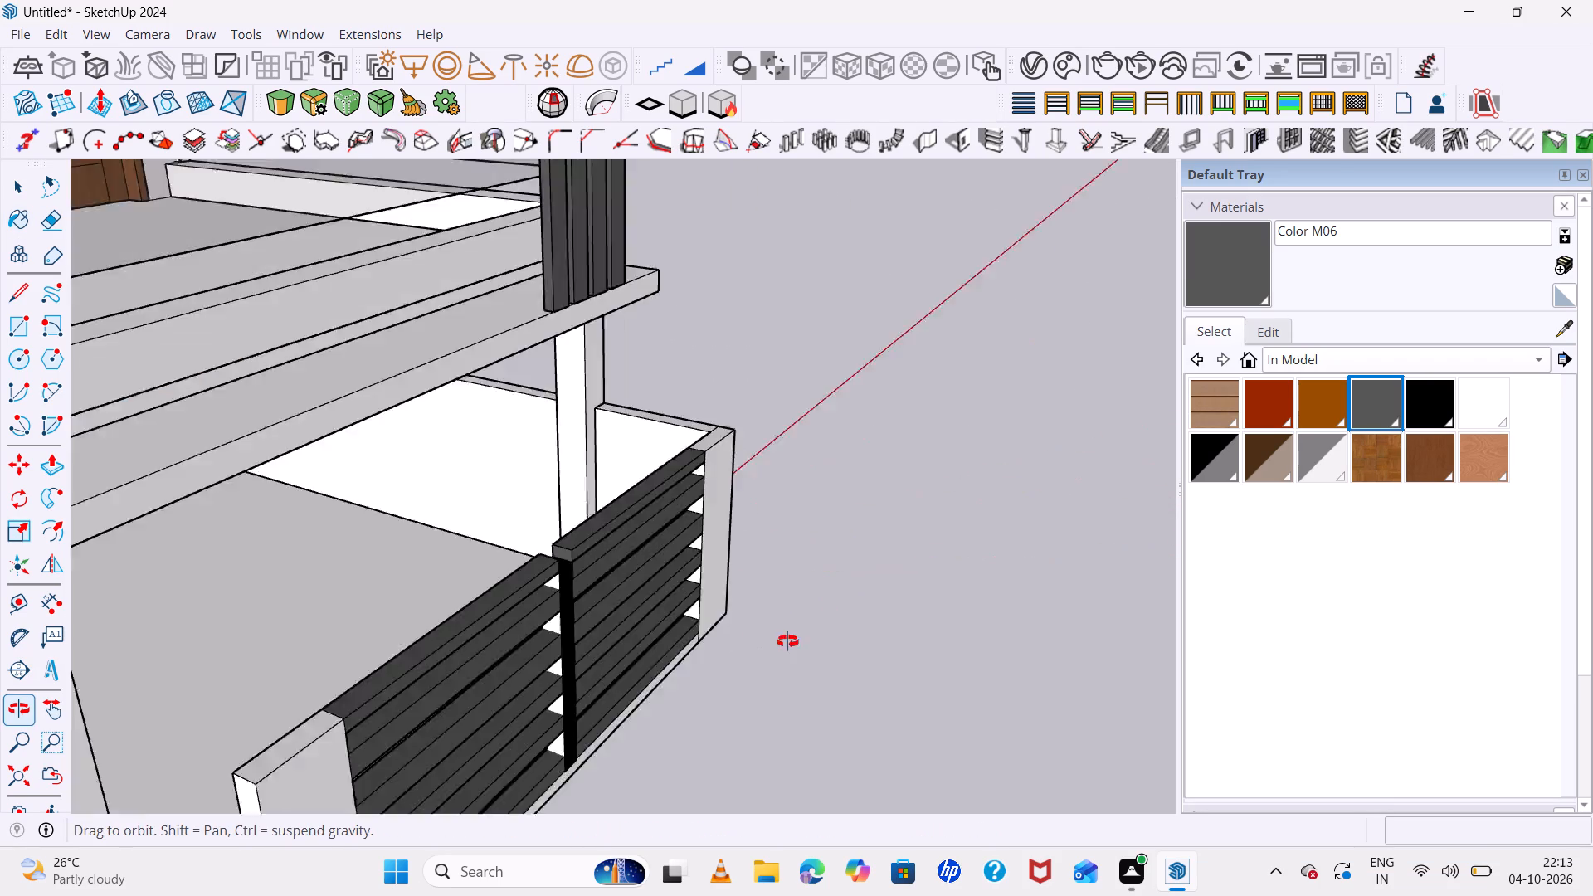
{"action": "middle_click_drag", "start_coordinate": [787, 641], "coordinate": [369, 522]}
{"action": "scroll", "coordinate": [491, 602], "scroll_direction": "up", "scroll_amount": 5}
{"action": "middle_click_drag", "start_coordinate": [506, 602], "coordinate": [514, 513]}
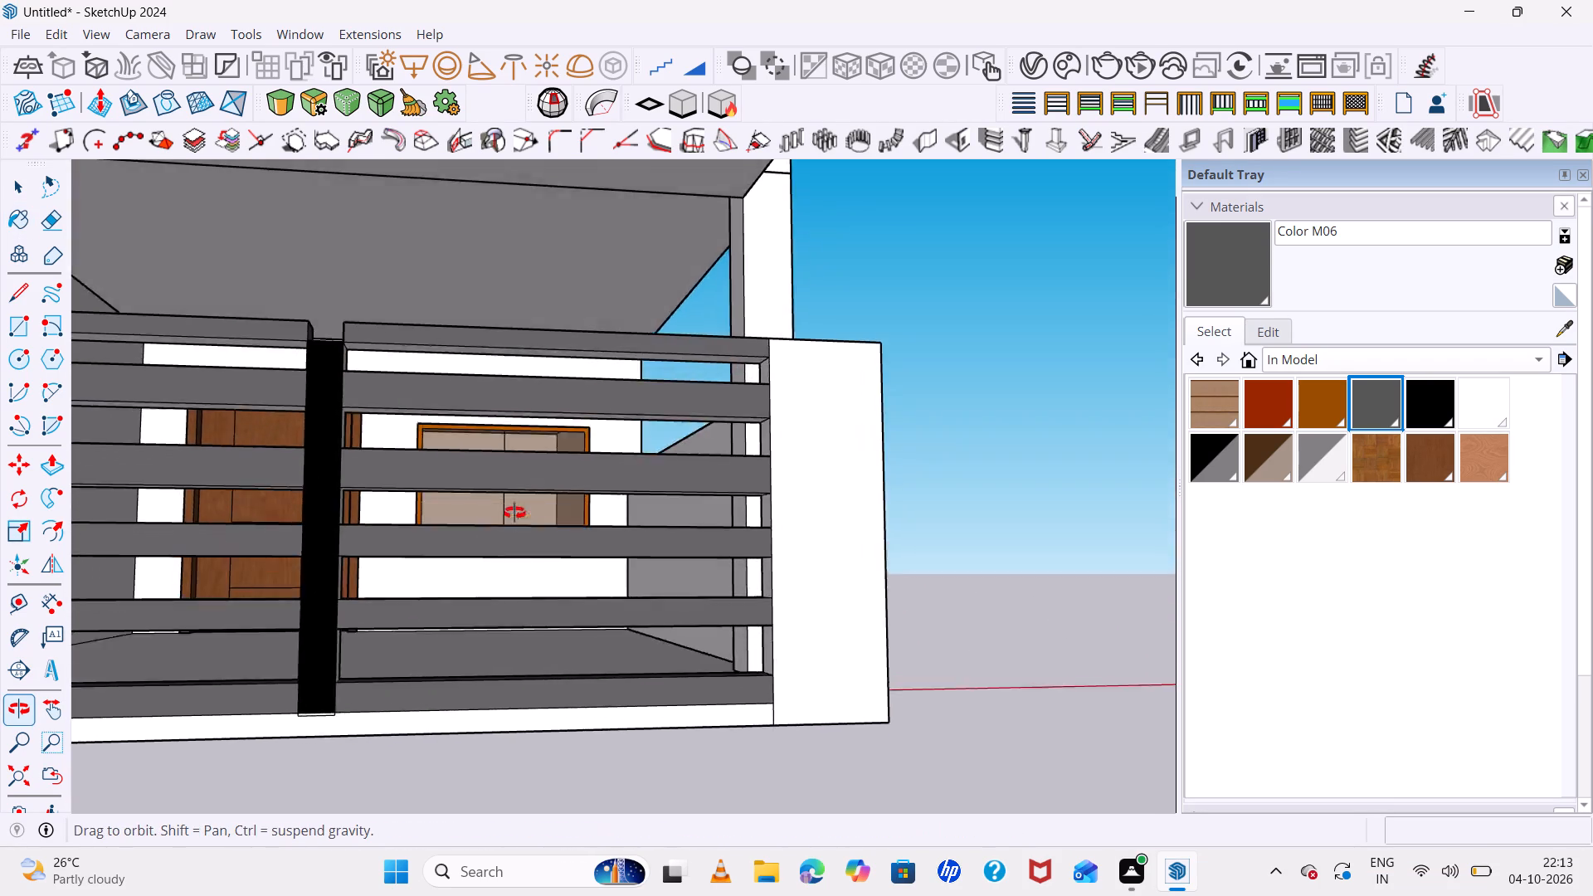
{"action": "middle_click_drag", "start_coordinate": [514, 513], "coordinate": [500, 370]}
{"action": "left_click", "coordinate": [624, 364]}
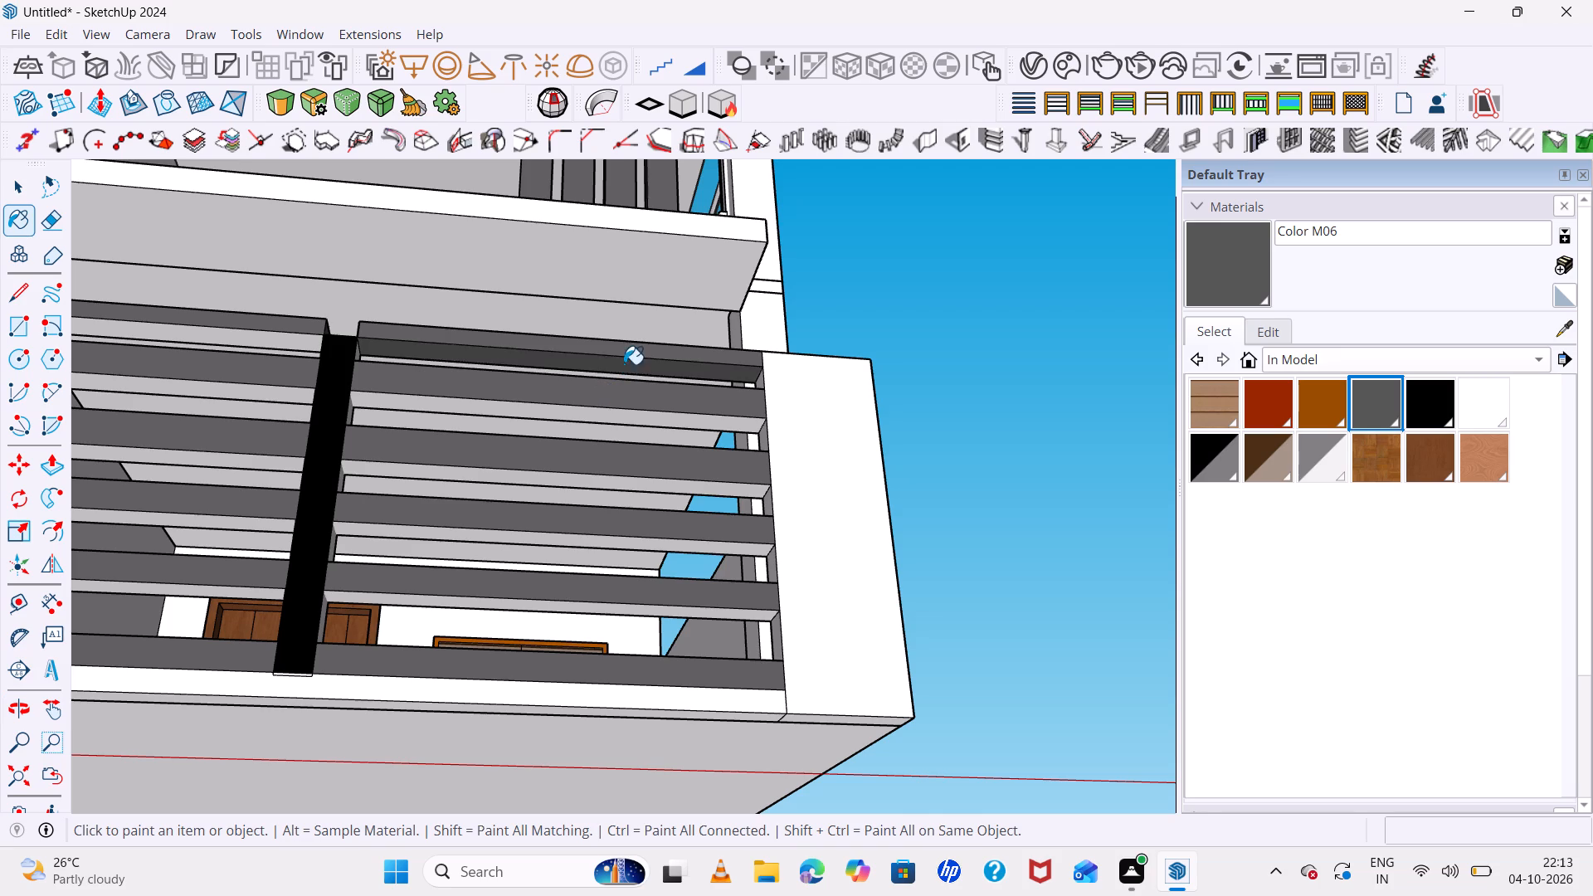
{"action": "left_click", "coordinate": [625, 416]}
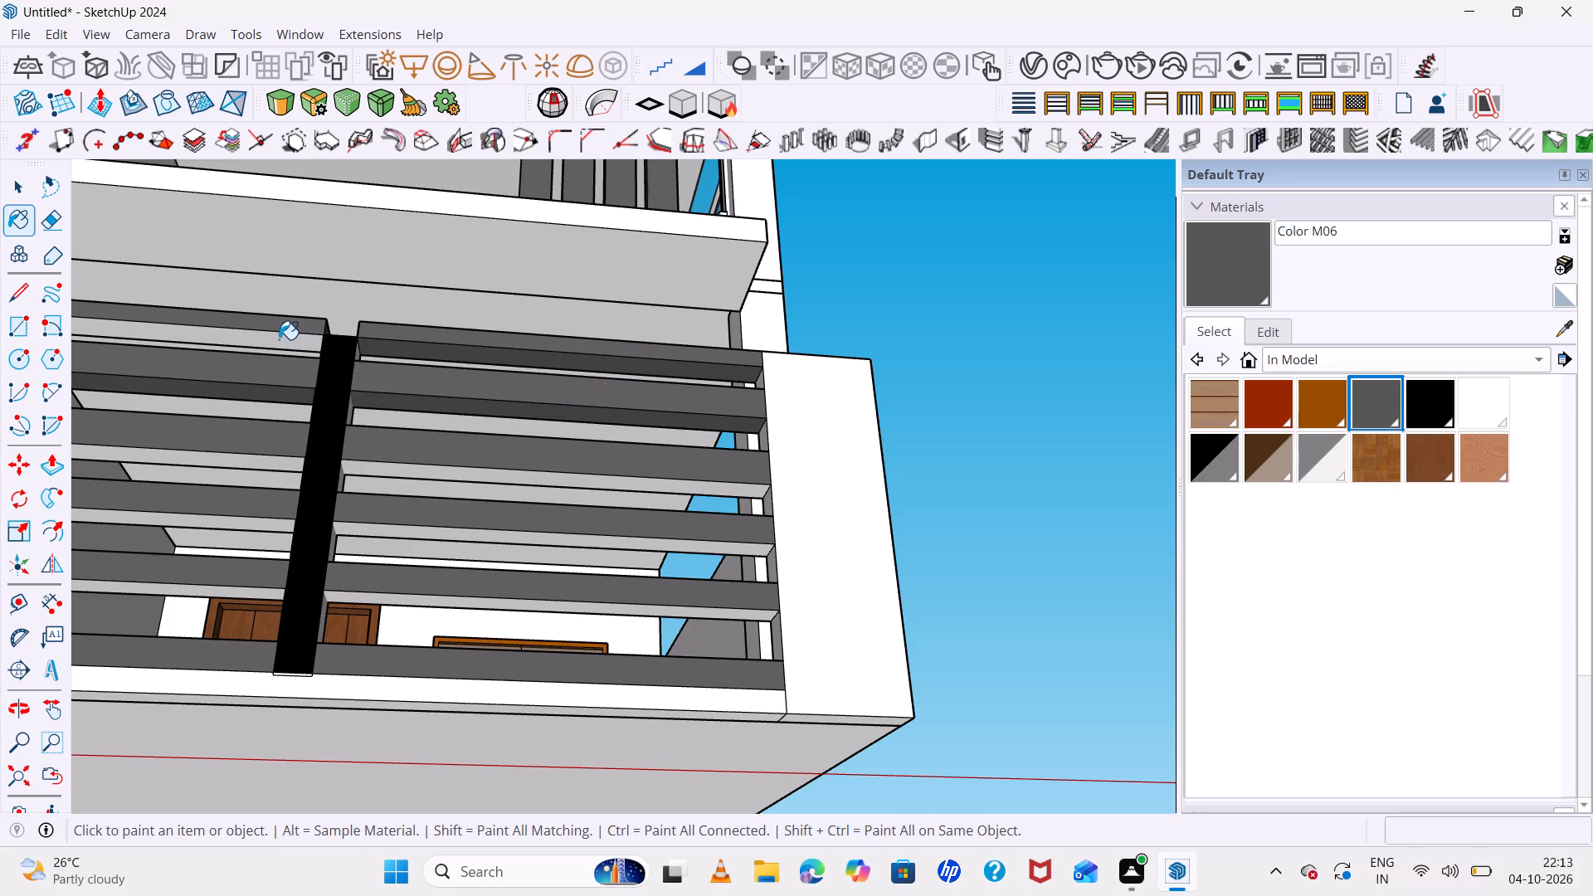
{"action": "left_click", "coordinate": [279, 339]}
{"action": "left_click", "coordinate": [494, 476]}
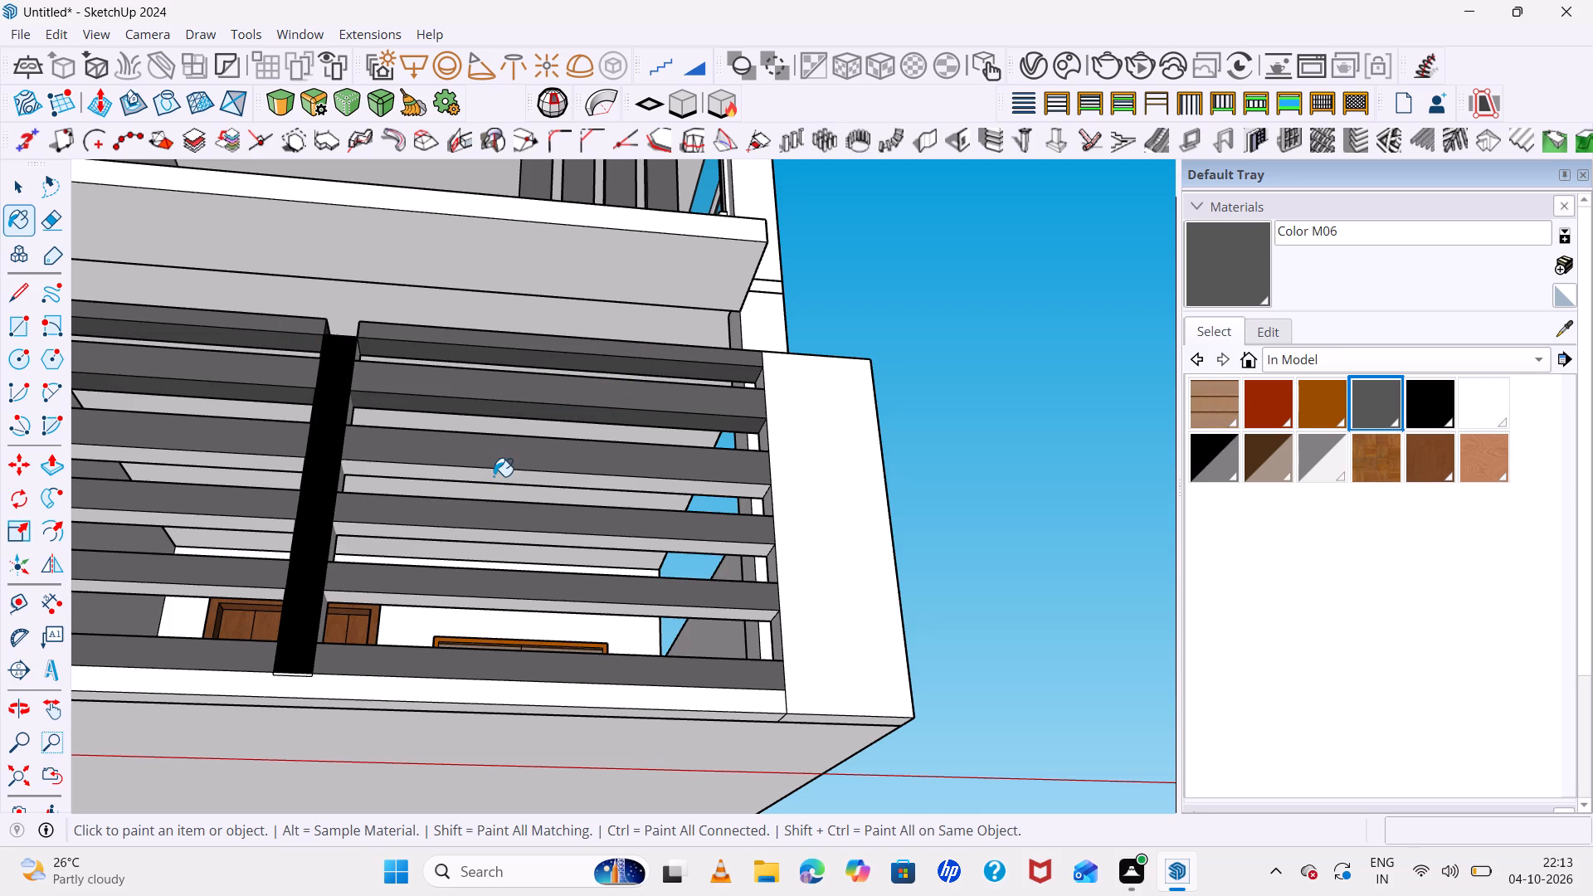
{"action": "left_click", "coordinate": [521, 536]}
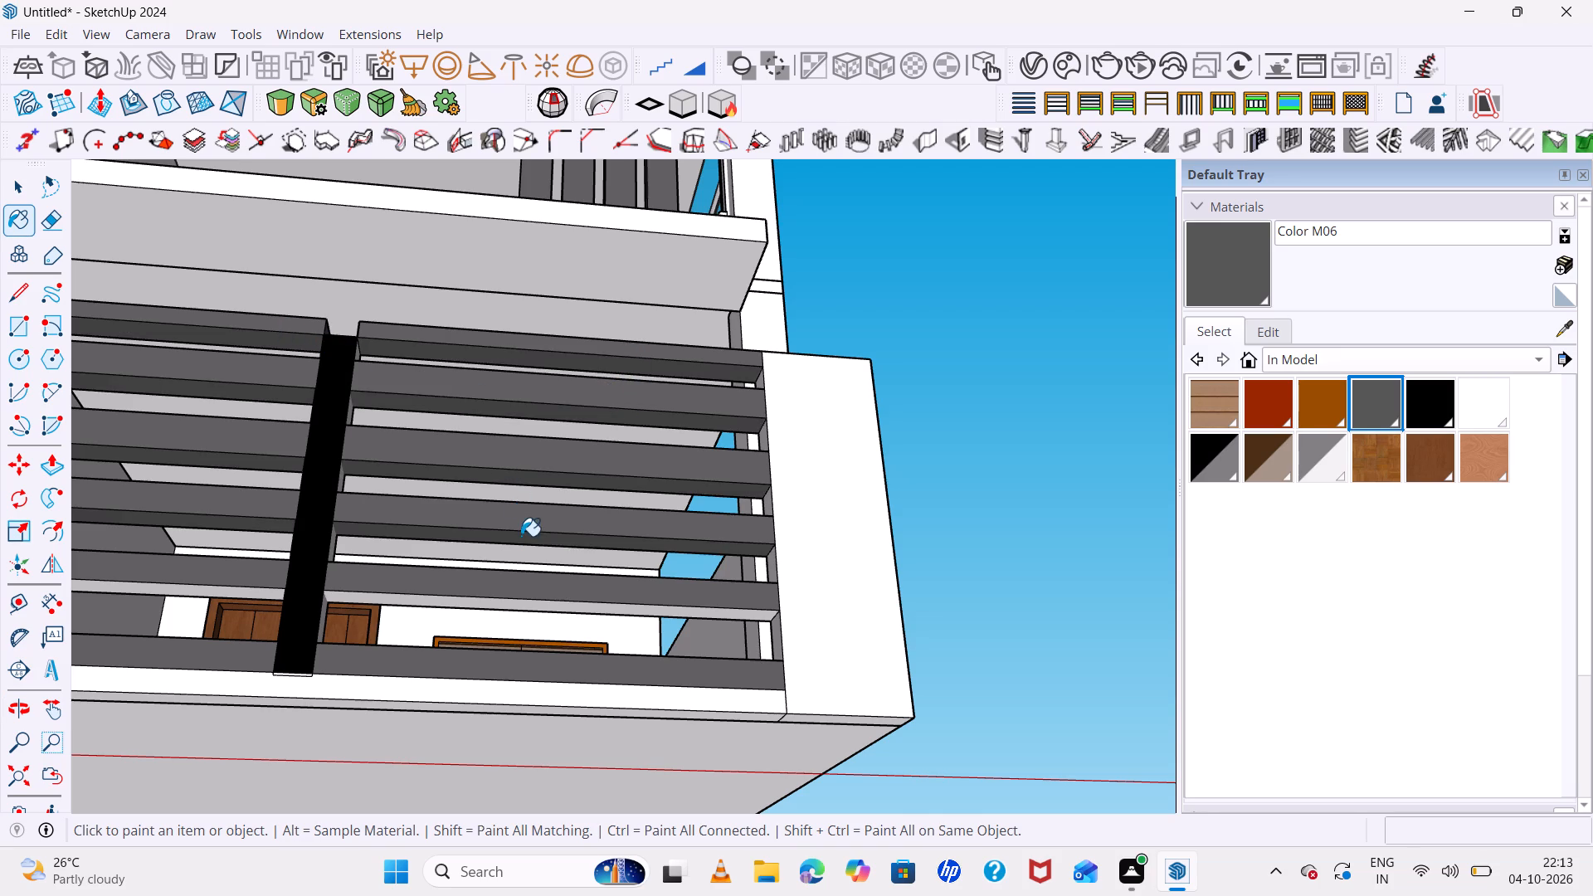
{"action": "left_click", "coordinate": [561, 609]}
Examine the painted gate from the front and side, including close up between the rails beside the centre post.
{"action": "scroll", "coordinate": [582, 509], "scroll_direction": "down", "scroll_amount": 7}
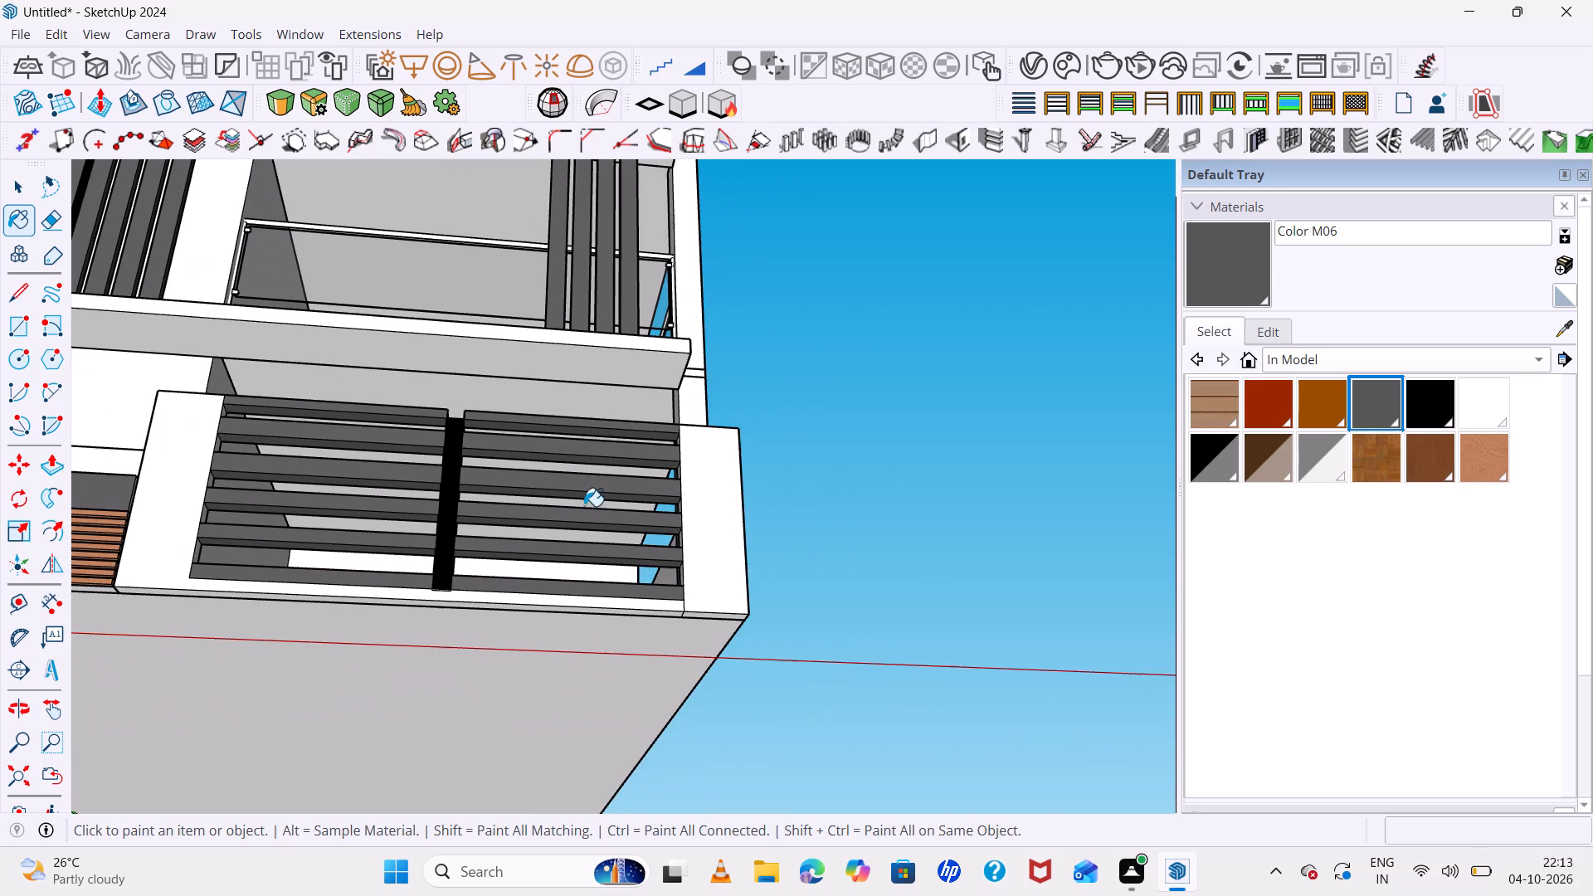
{"action": "scroll", "coordinate": [491, 574], "scroll_direction": "down", "scroll_amount": 3}
{"action": "middle_click_drag", "start_coordinate": [481, 536], "coordinate": [539, 728]}
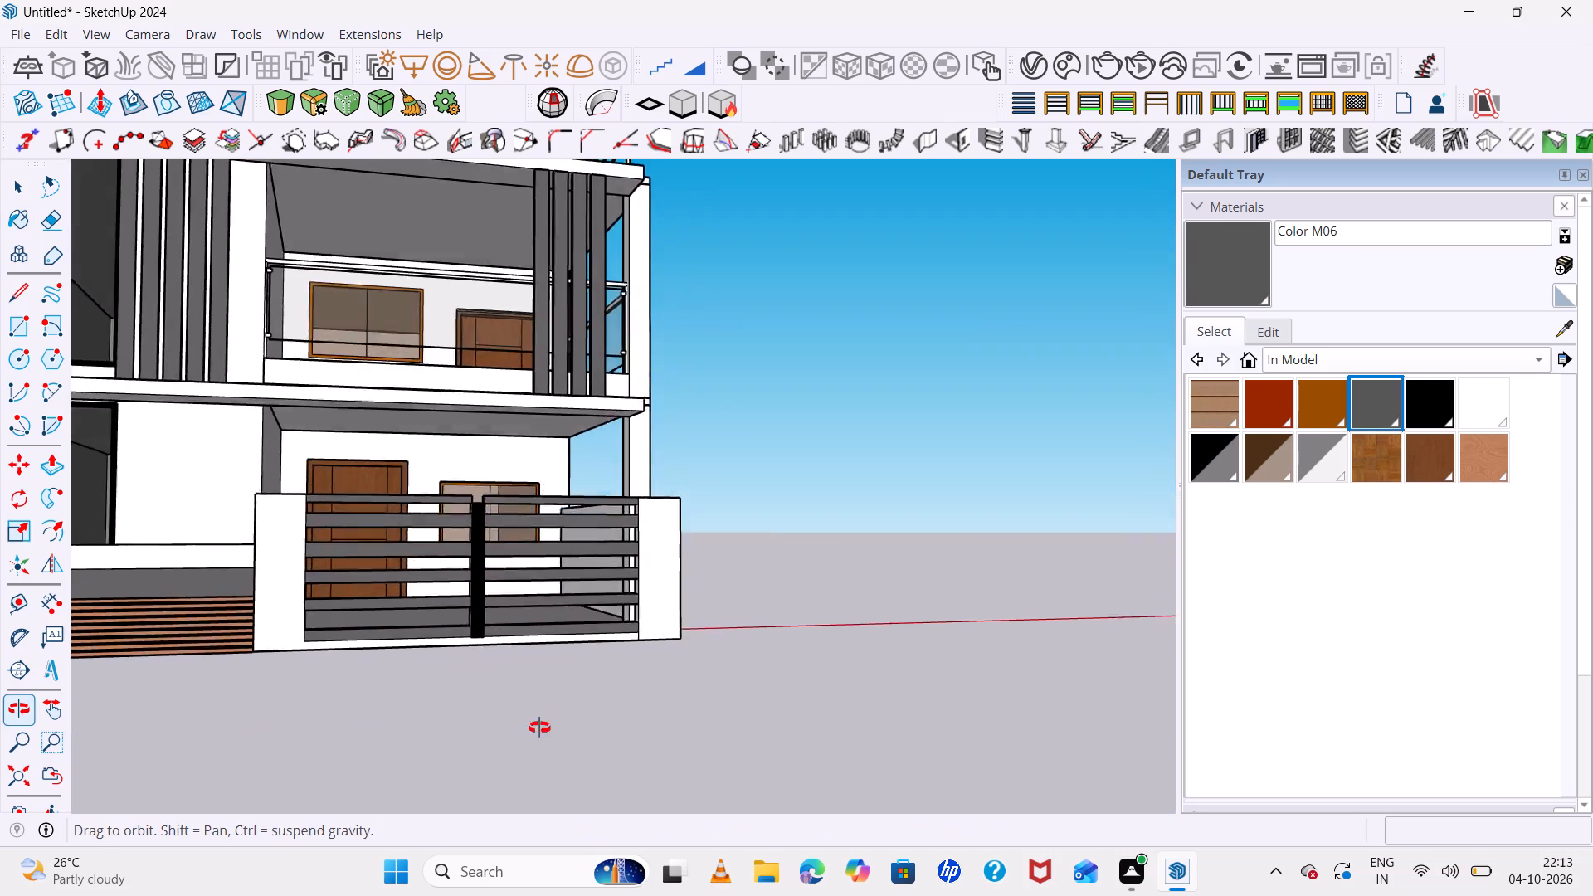
{"action": "middle_click_drag", "start_coordinate": [539, 728], "coordinate": [0, 671]}
{"action": "middle_click", "coordinate": [0, 671]}
{"action": "scroll", "coordinate": [594, 525], "scroll_direction": "up", "scroll_amount": 6}
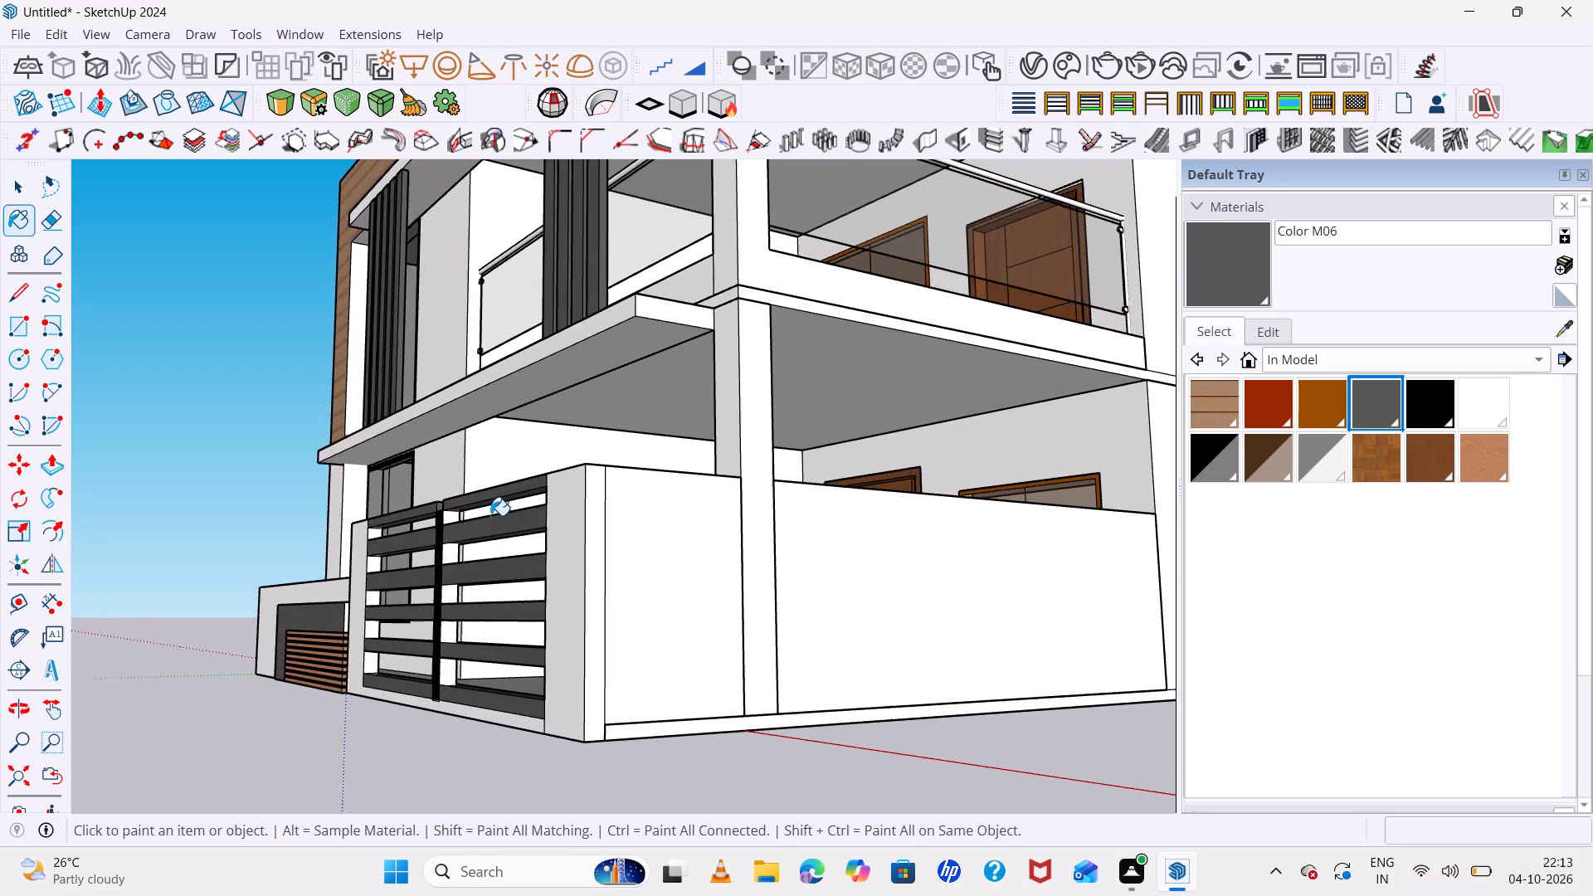
{"action": "scroll", "coordinate": [432, 543], "scroll_direction": "up", "scroll_amount": 13}
{"action": "scroll", "coordinate": [441, 562], "scroll_direction": "down", "scroll_amount": 4}
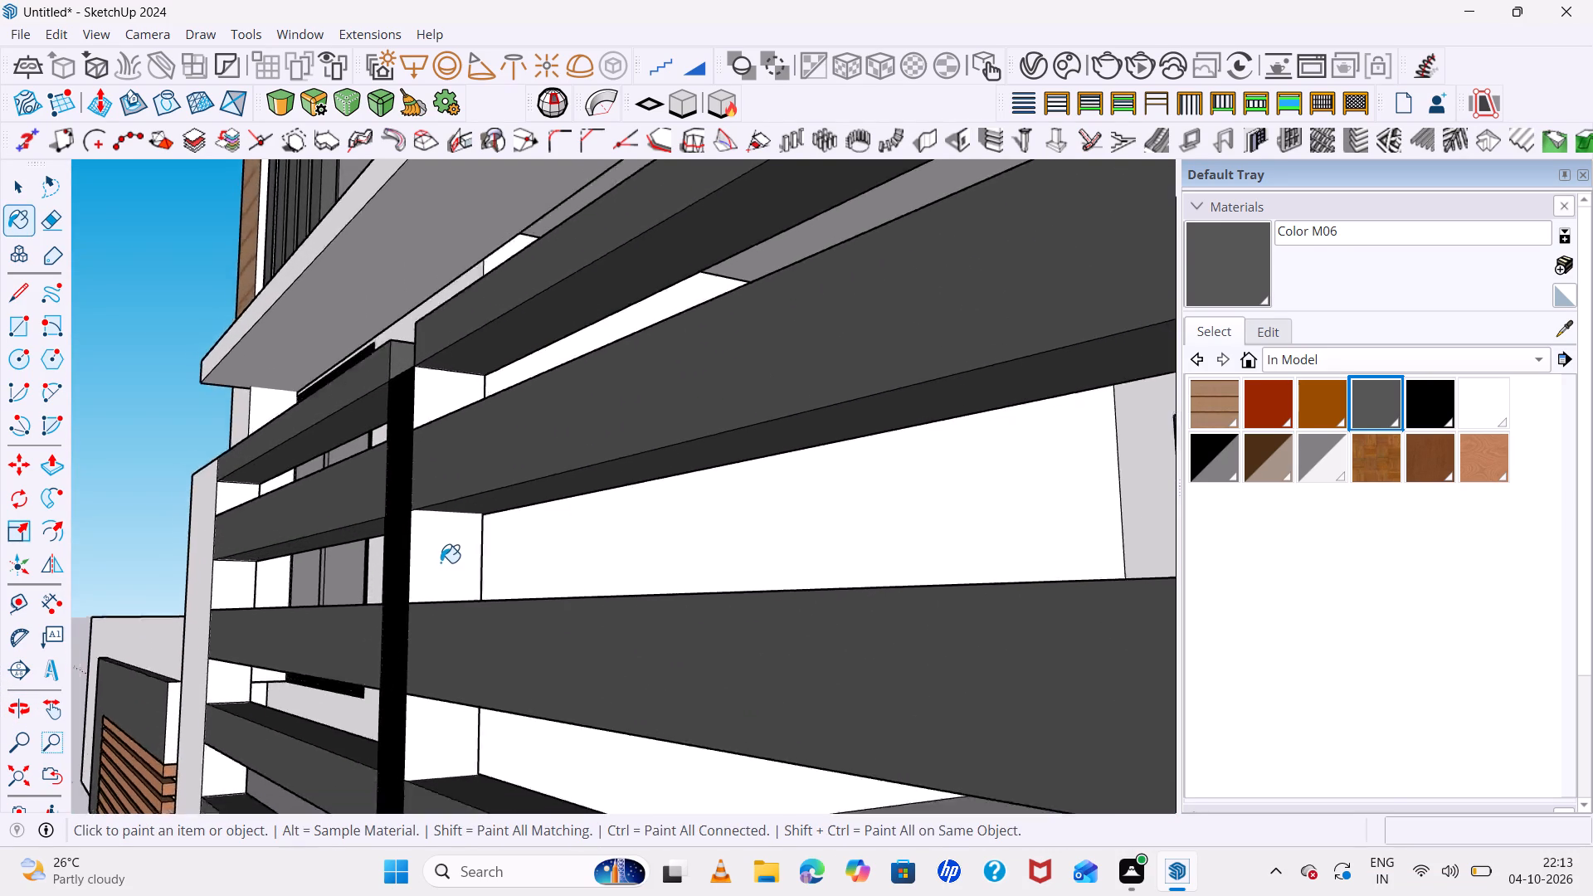
{"action": "scroll", "coordinate": [441, 562], "scroll_direction": "down", "scroll_amount": 9}
{"action": "scroll", "coordinate": [446, 548], "scroll_direction": "up", "scroll_amount": 1}
{"action": "scroll", "coordinate": [446, 548], "scroll_direction": "down", "scroll_amount": 7}
{"action": "scroll", "coordinate": [446, 548], "scroll_direction": "up", "scroll_amount": 1}
{"action": "scroll", "coordinate": [446, 548], "scroll_direction": "down", "scroll_amount": 6}
{"action": "middle_click_drag", "start_coordinate": [460, 572], "coordinate": [791, 662]}
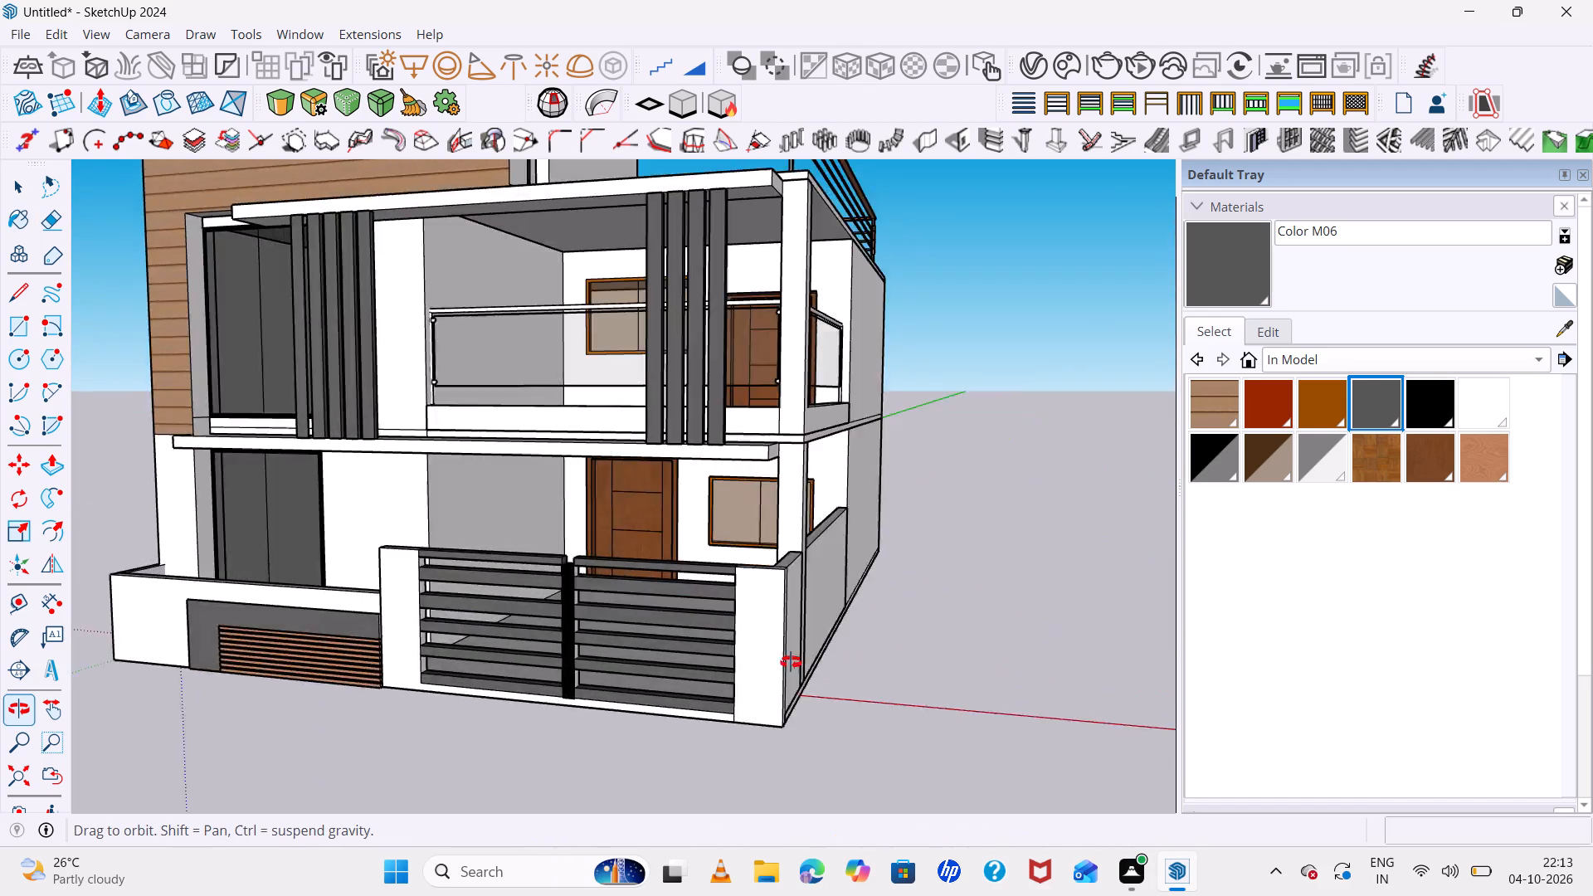
{"action": "middle_click_drag", "start_coordinate": [791, 662], "coordinate": [807, 563]}
{"action": "middle_click", "coordinate": [807, 563]}
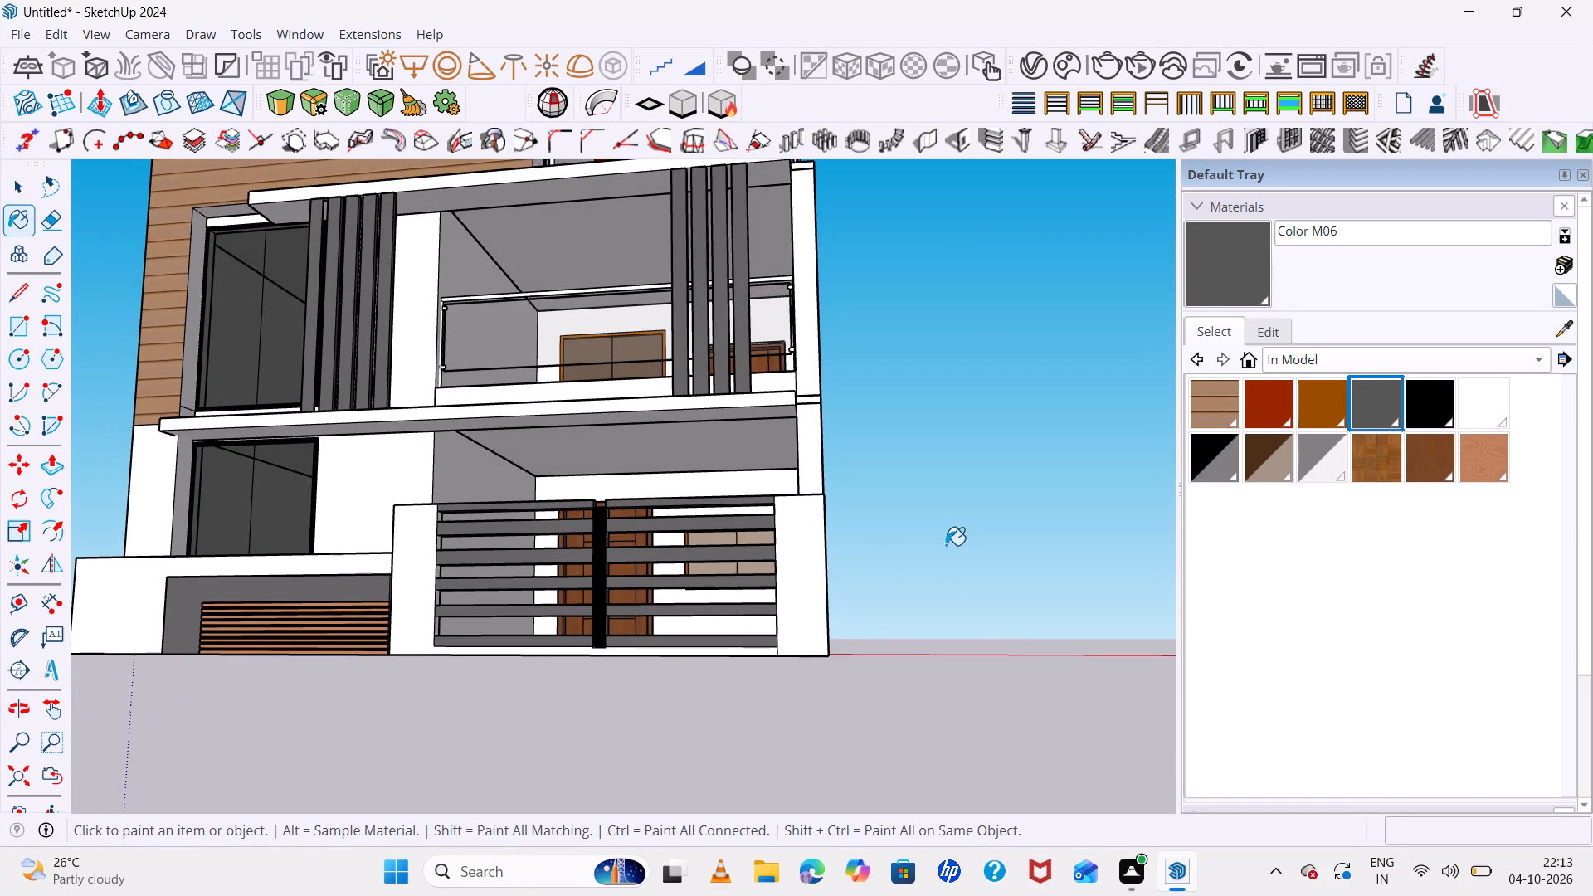
Examine the whole house front from several angles, including the cladding, fins, balcony, roof overhang and terrace railing.
{"action": "key", "text": "space"}
{"action": "scroll", "coordinate": [714, 445], "scroll_direction": "down", "scroll_amount": 8}
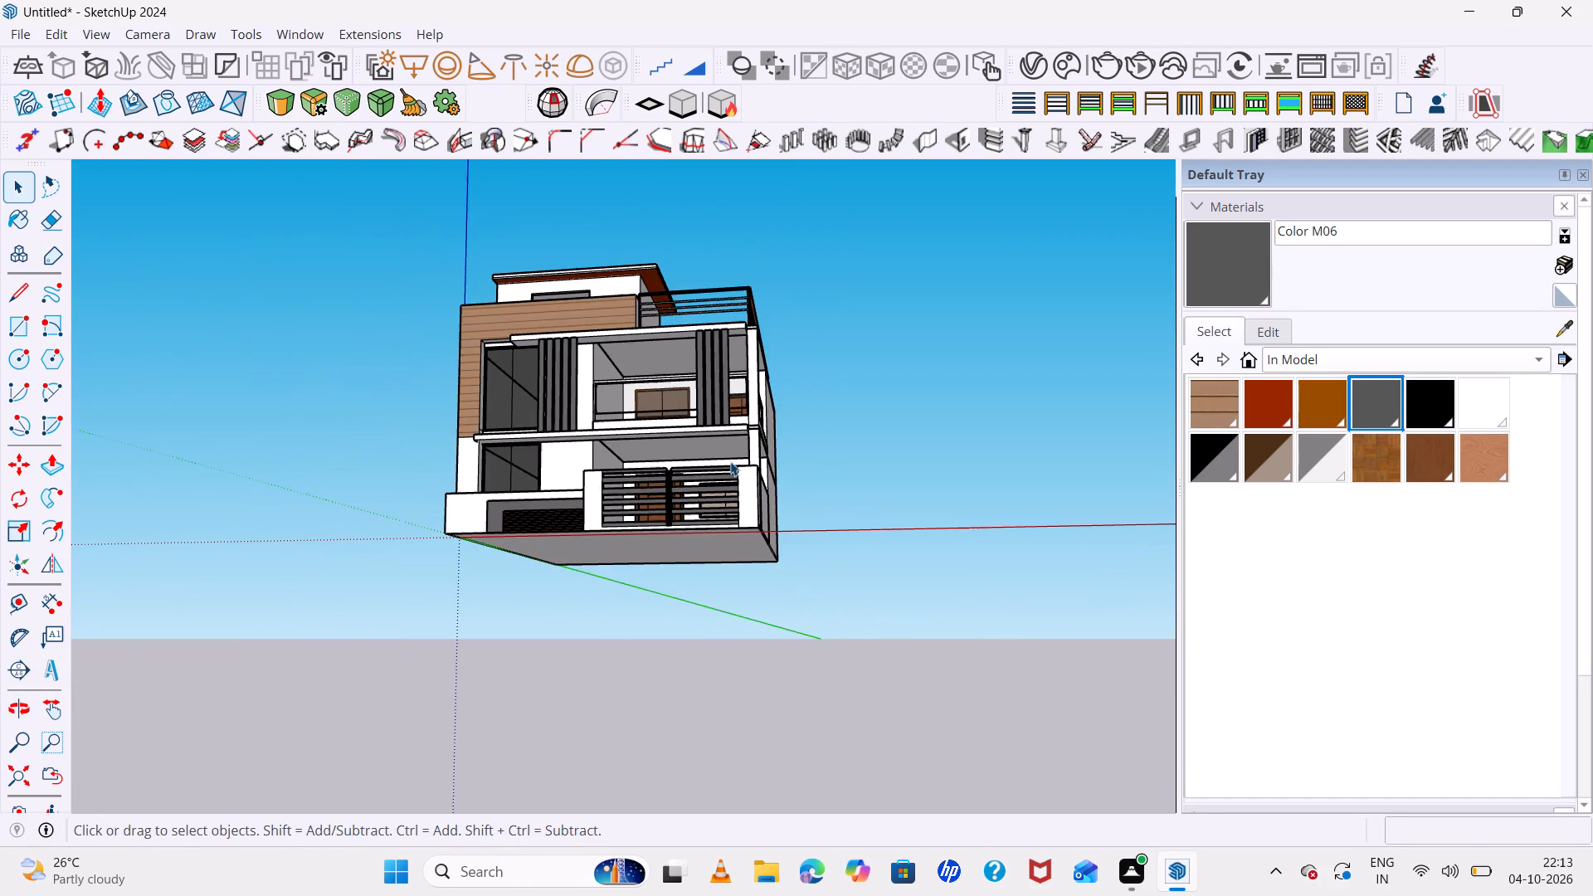
{"action": "middle_click_drag", "start_coordinate": [651, 293], "coordinate": [750, 441]}
{"action": "scroll", "coordinate": [630, 341], "scroll_direction": "up", "scroll_amount": 7}
{"action": "middle_click_drag", "start_coordinate": [821, 487], "coordinate": [996, 462]}
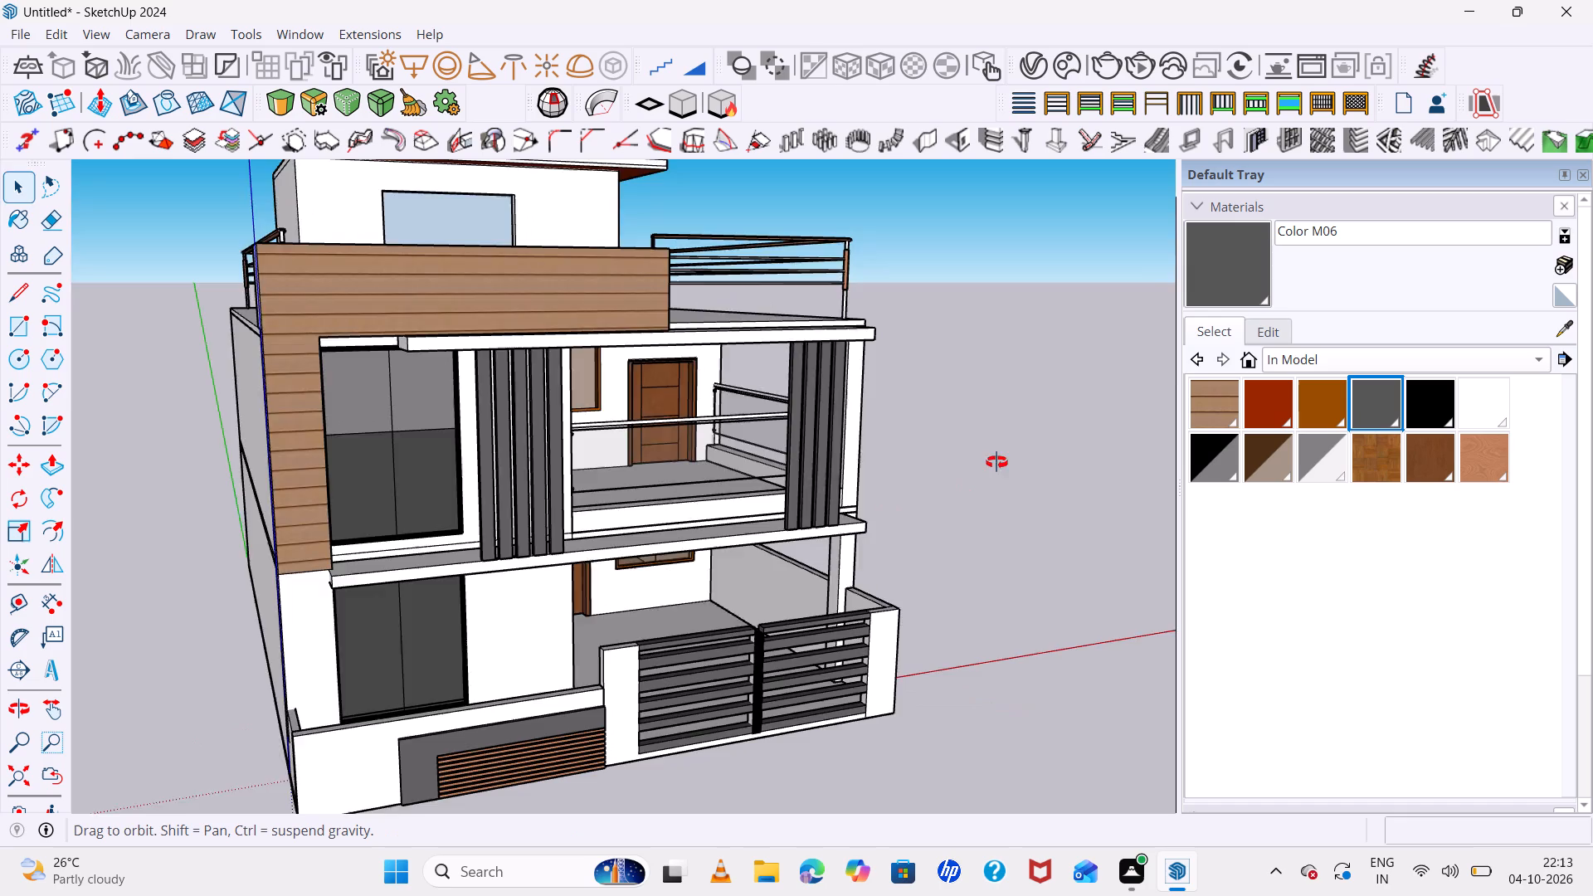
{"action": "middle_click_drag", "start_coordinate": [996, 462], "coordinate": [805, 430]}
{"action": "scroll", "coordinate": [802, 421], "scroll_direction": "up", "scroll_amount": 1}
{"action": "scroll", "coordinate": [806, 413], "scroll_direction": "down", "scroll_amount": 5}
{"action": "scroll", "coordinate": [738, 218], "scroll_direction": "up", "scroll_amount": 2}
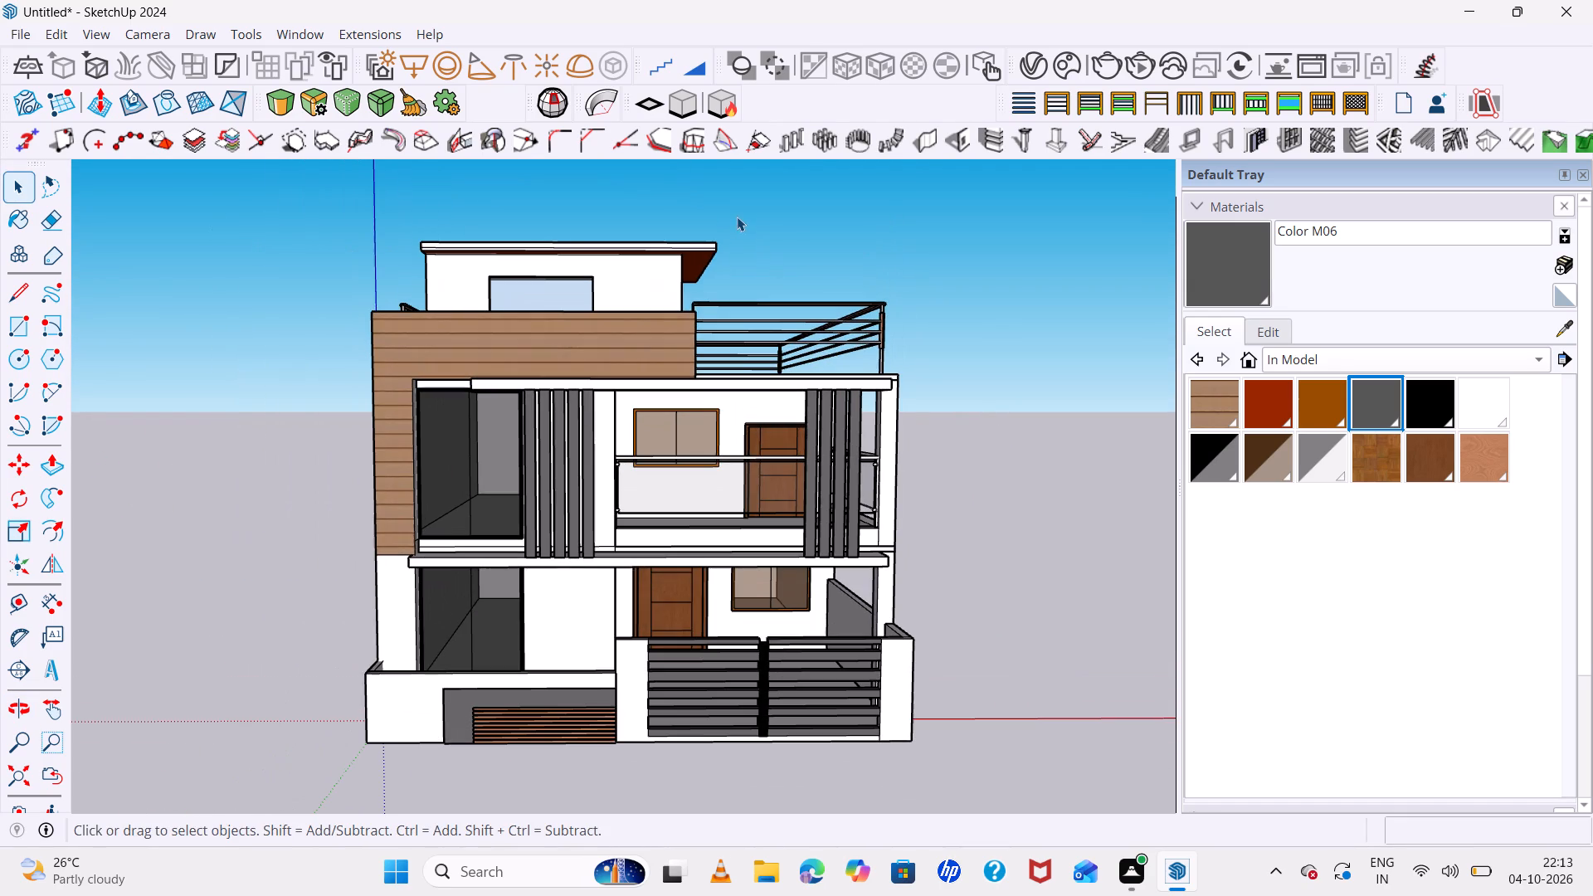
{"action": "middle_click_drag", "start_coordinate": [839, 290], "coordinate": [707, 261]}
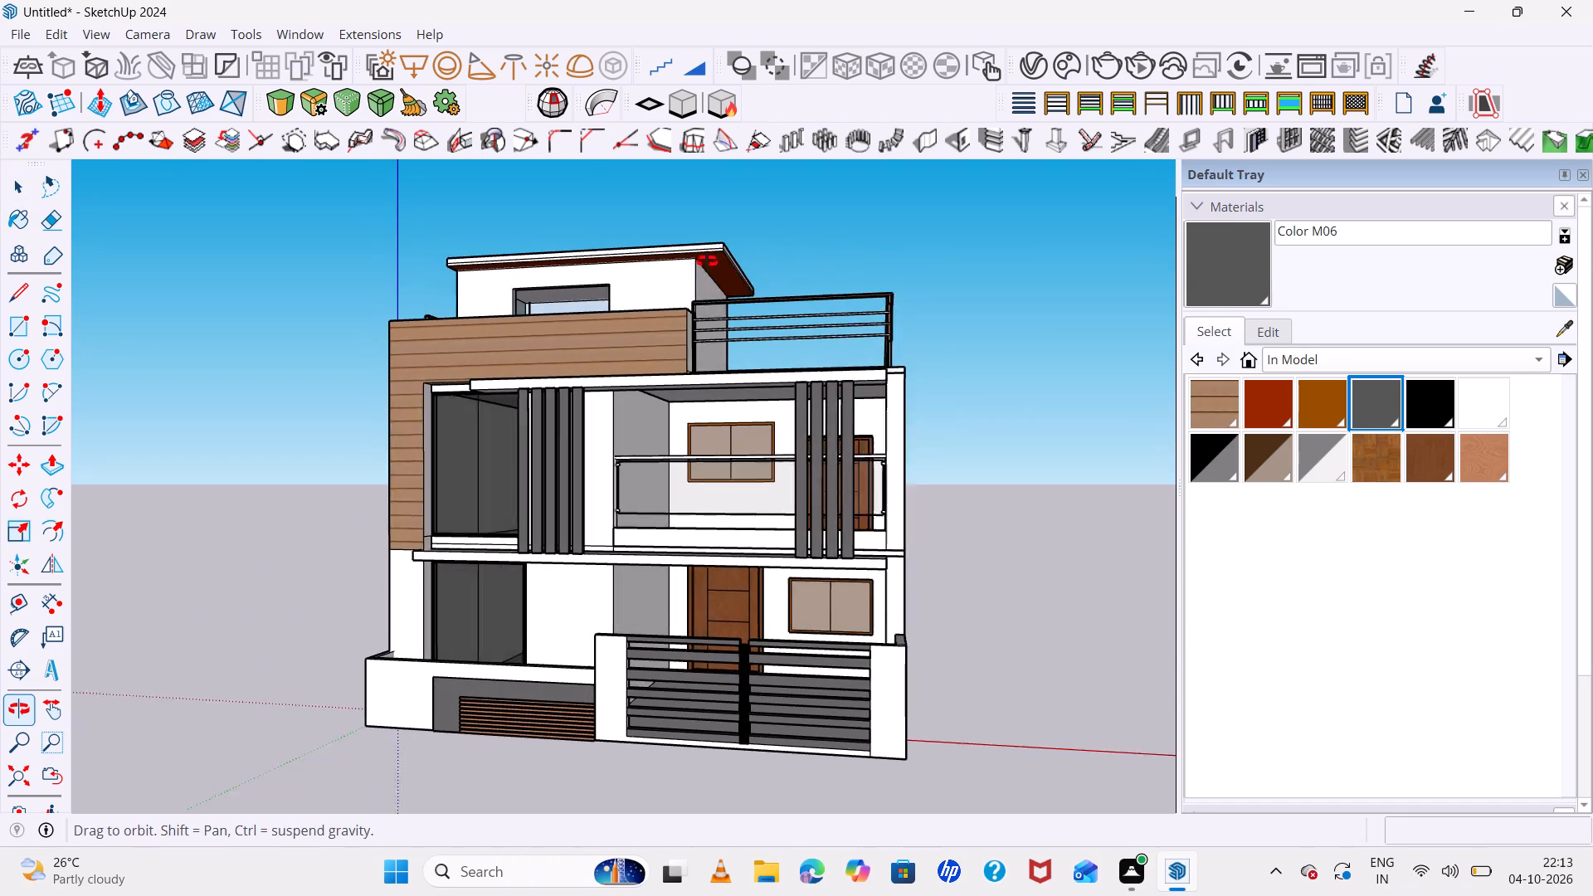
{"action": "middle_click_drag", "start_coordinate": [707, 261], "coordinate": [684, 247]}
{"action": "scroll", "coordinate": [686, 246], "scroll_direction": "up", "scroll_amount": 3}
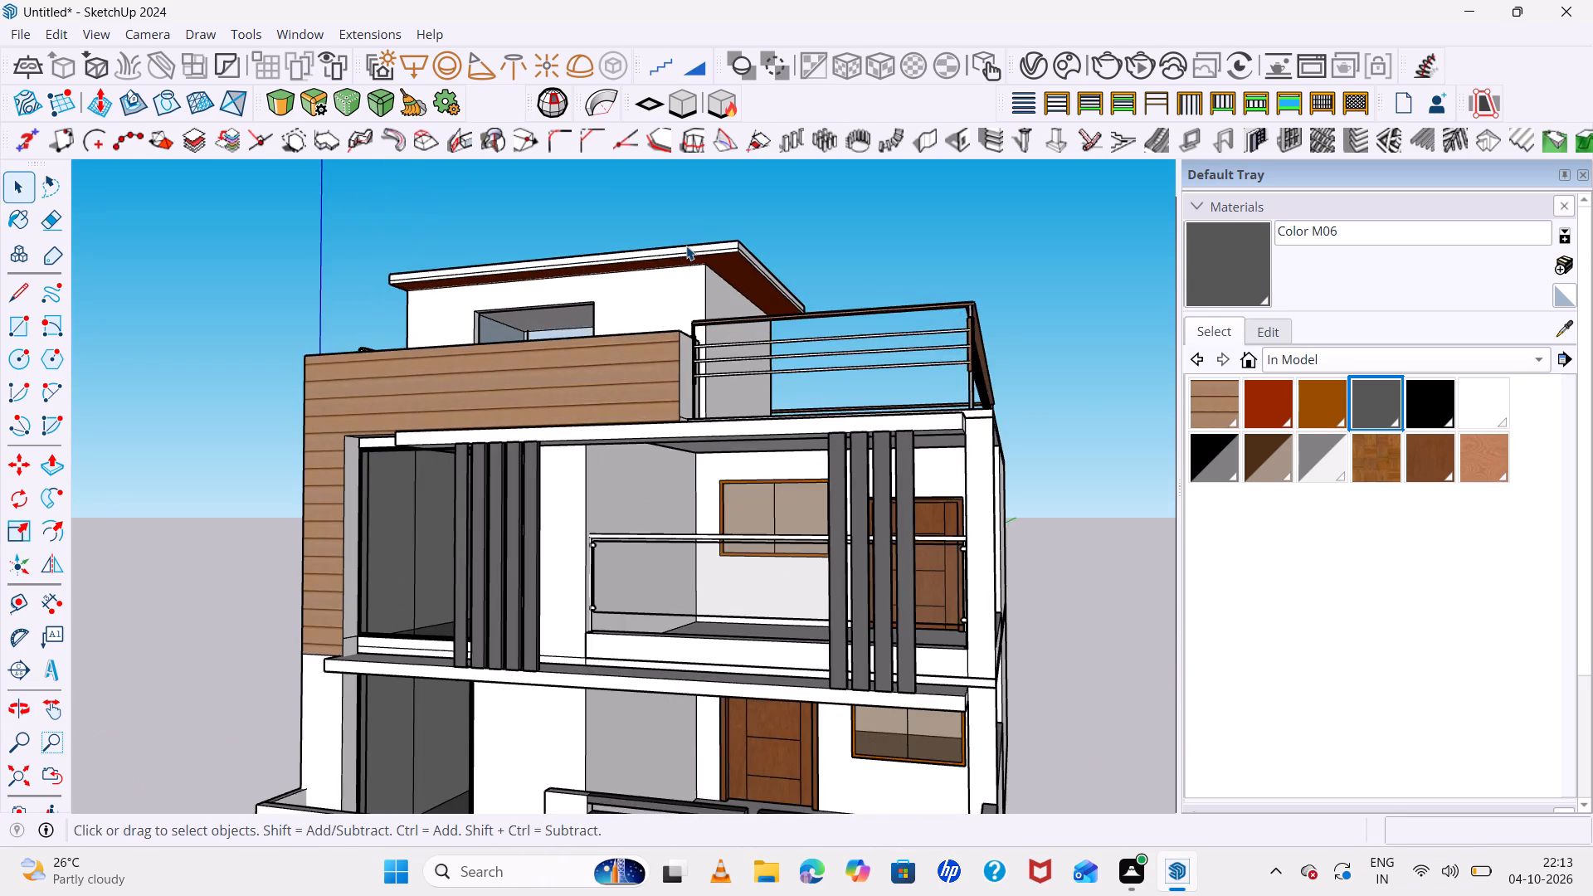
{"action": "scroll", "coordinate": [686, 246], "scroll_direction": "down", "scroll_amount": 3}
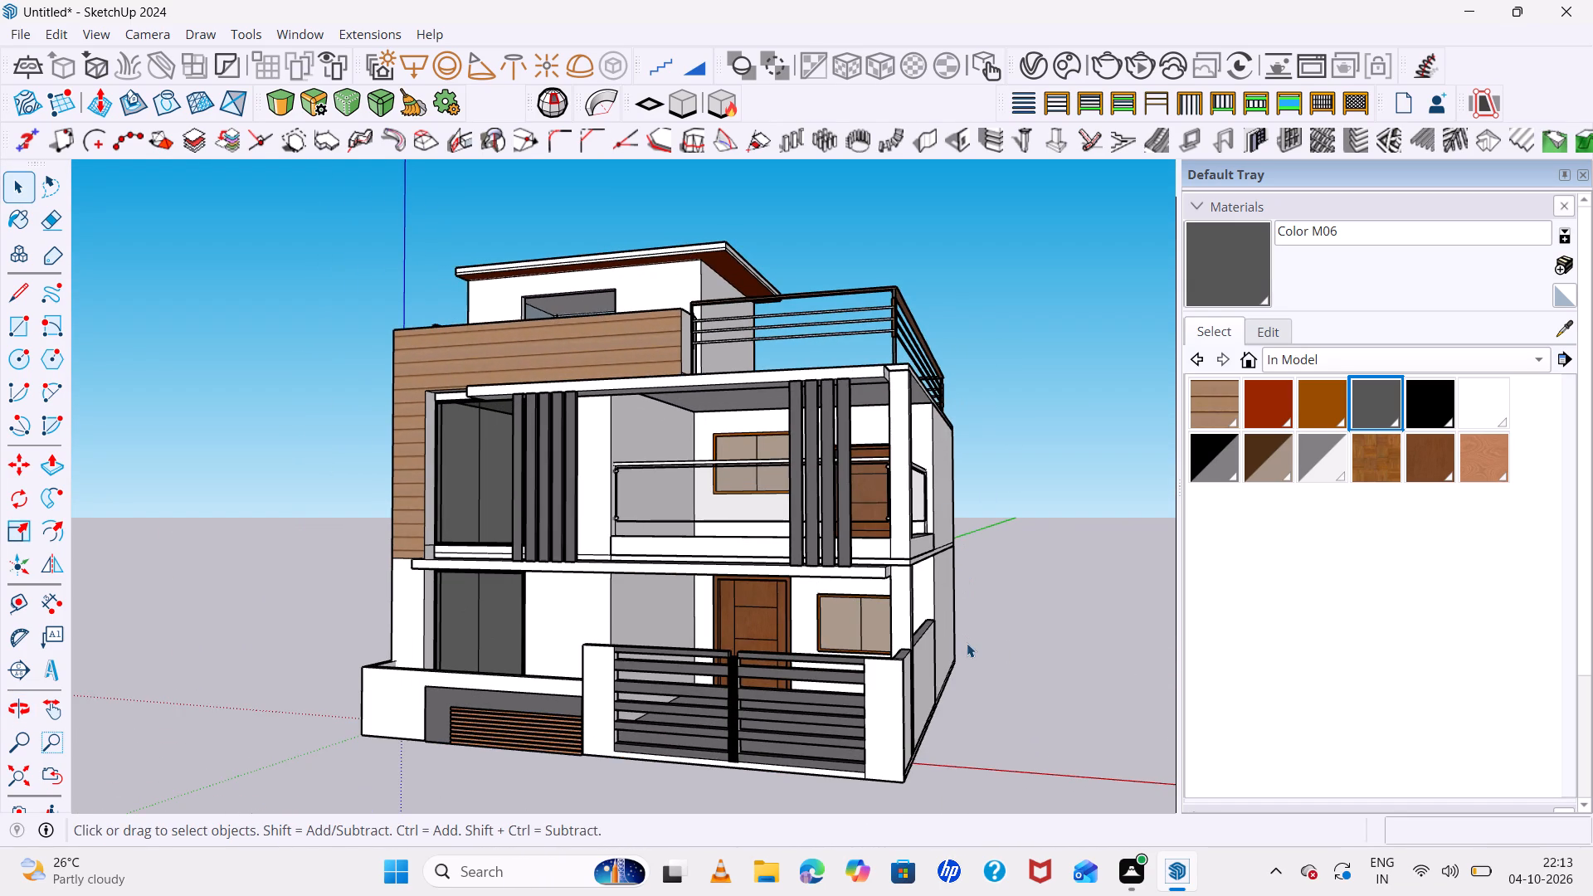
{"action": "middle_click_drag", "start_coordinate": [968, 645], "coordinate": [1069, 636]}
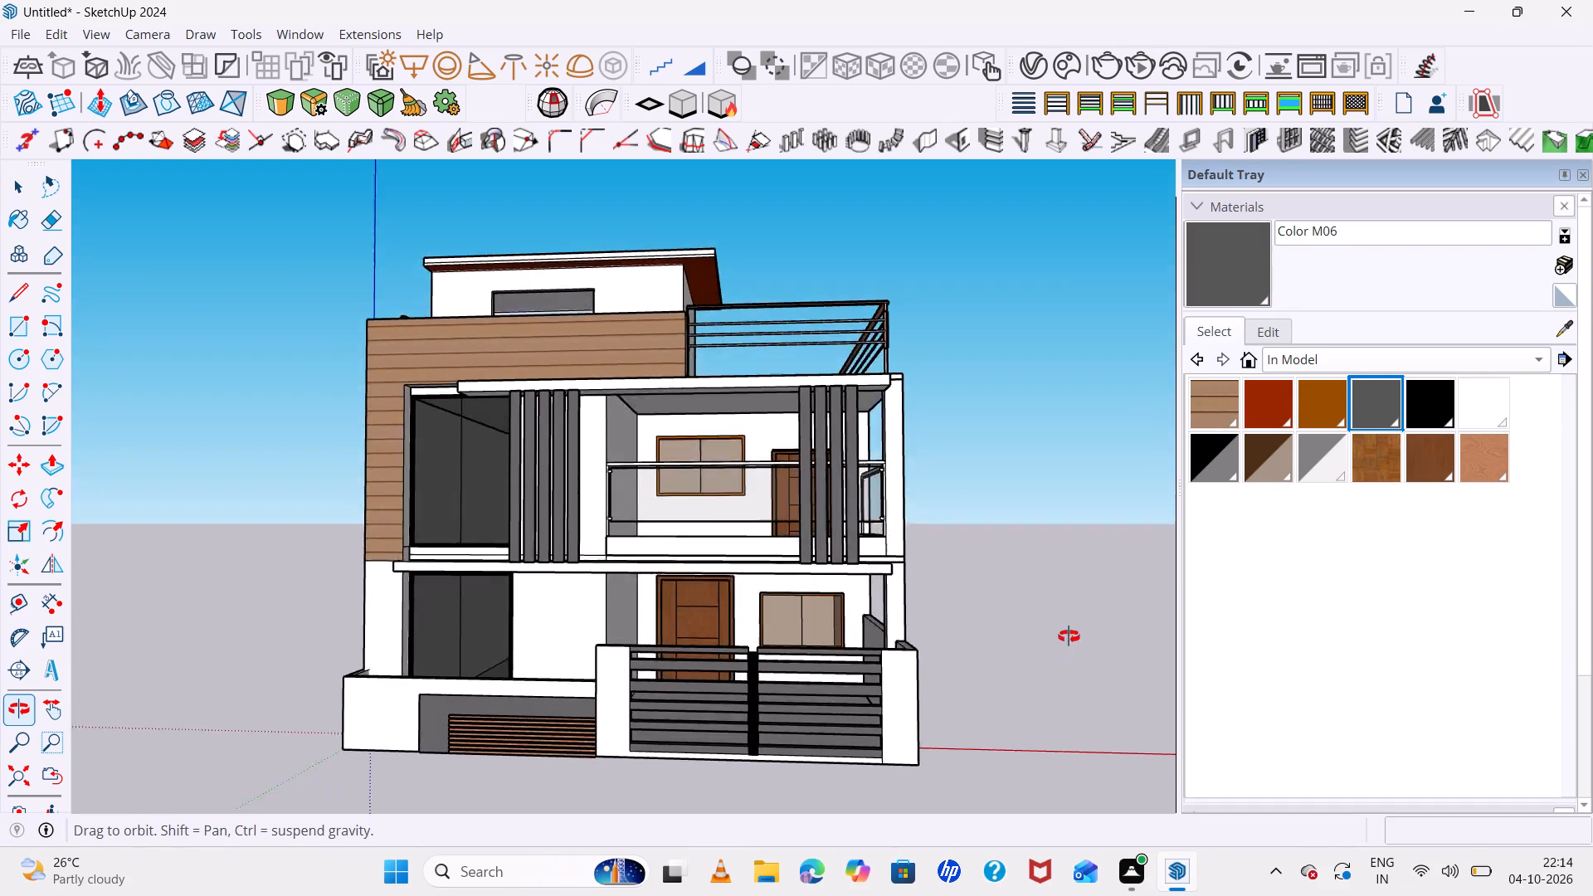
{"action": "middle_click_drag", "start_coordinate": [1069, 636], "coordinate": [1020, 571]}
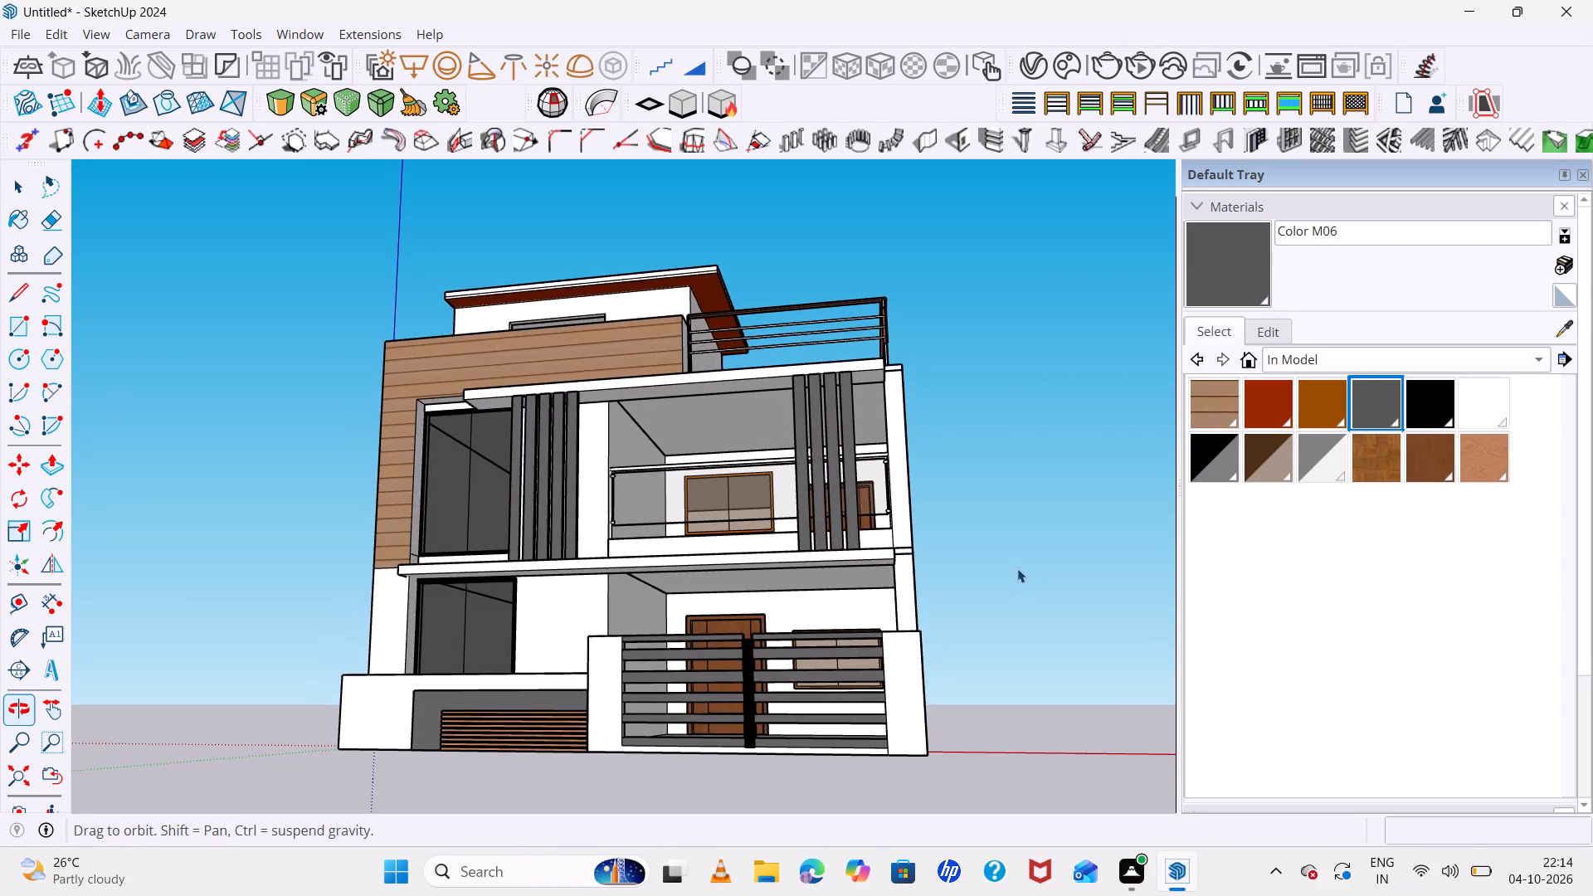
{"action": "scroll", "coordinate": [701, 303], "scroll_direction": "up", "scroll_amount": 12}
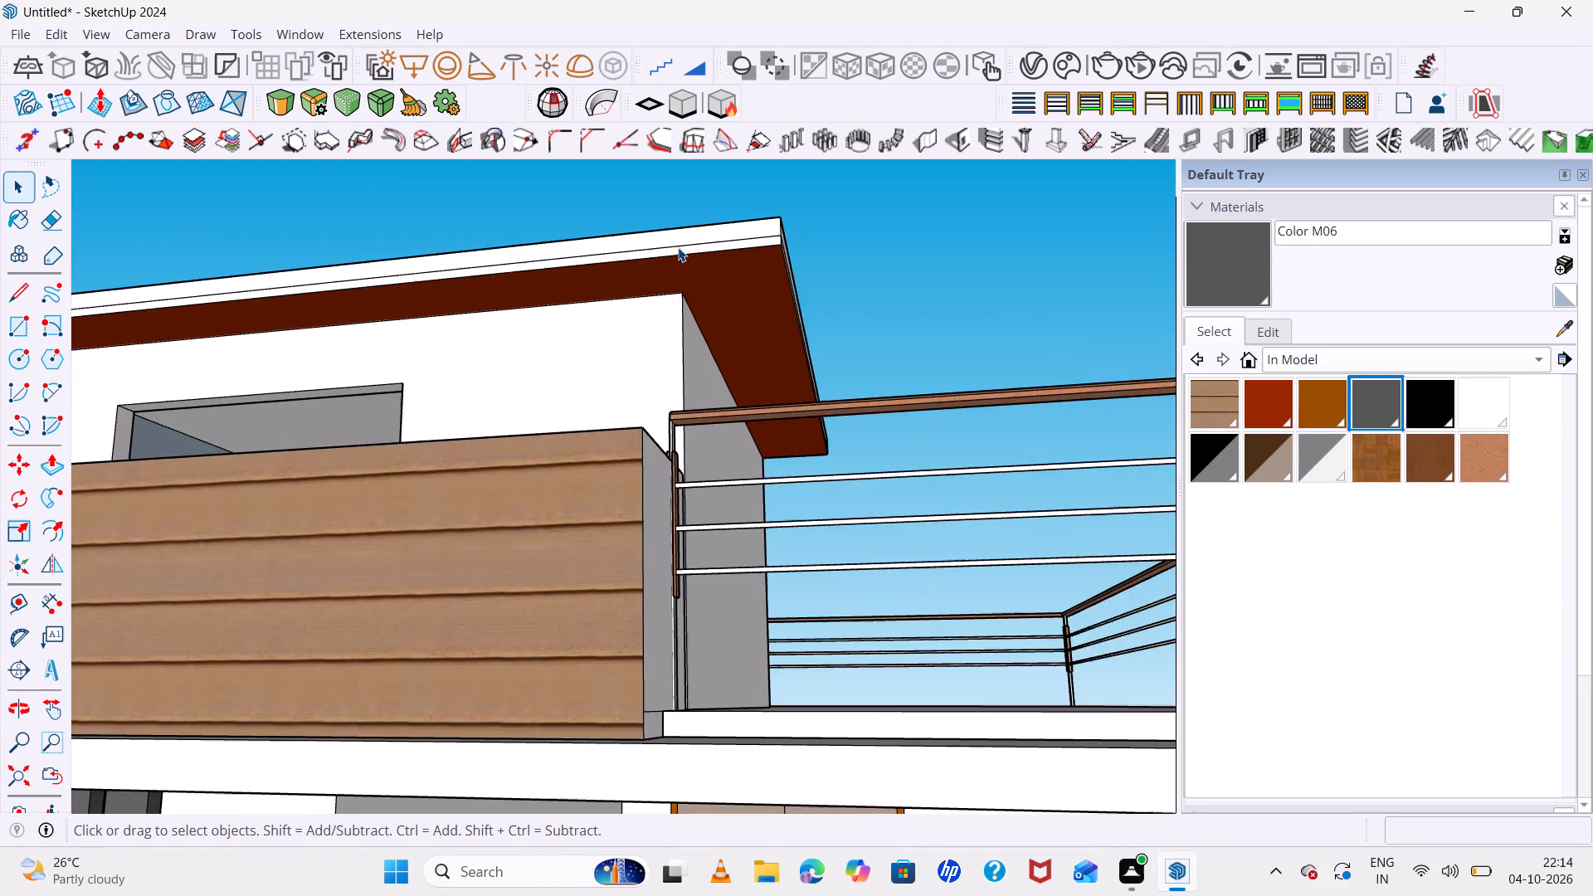
{"action": "scroll", "coordinate": [678, 247], "scroll_direction": "up", "scroll_amount": 6}
{"action": "scroll", "coordinate": [678, 247], "scroll_direction": "down", "scroll_amount": 14}
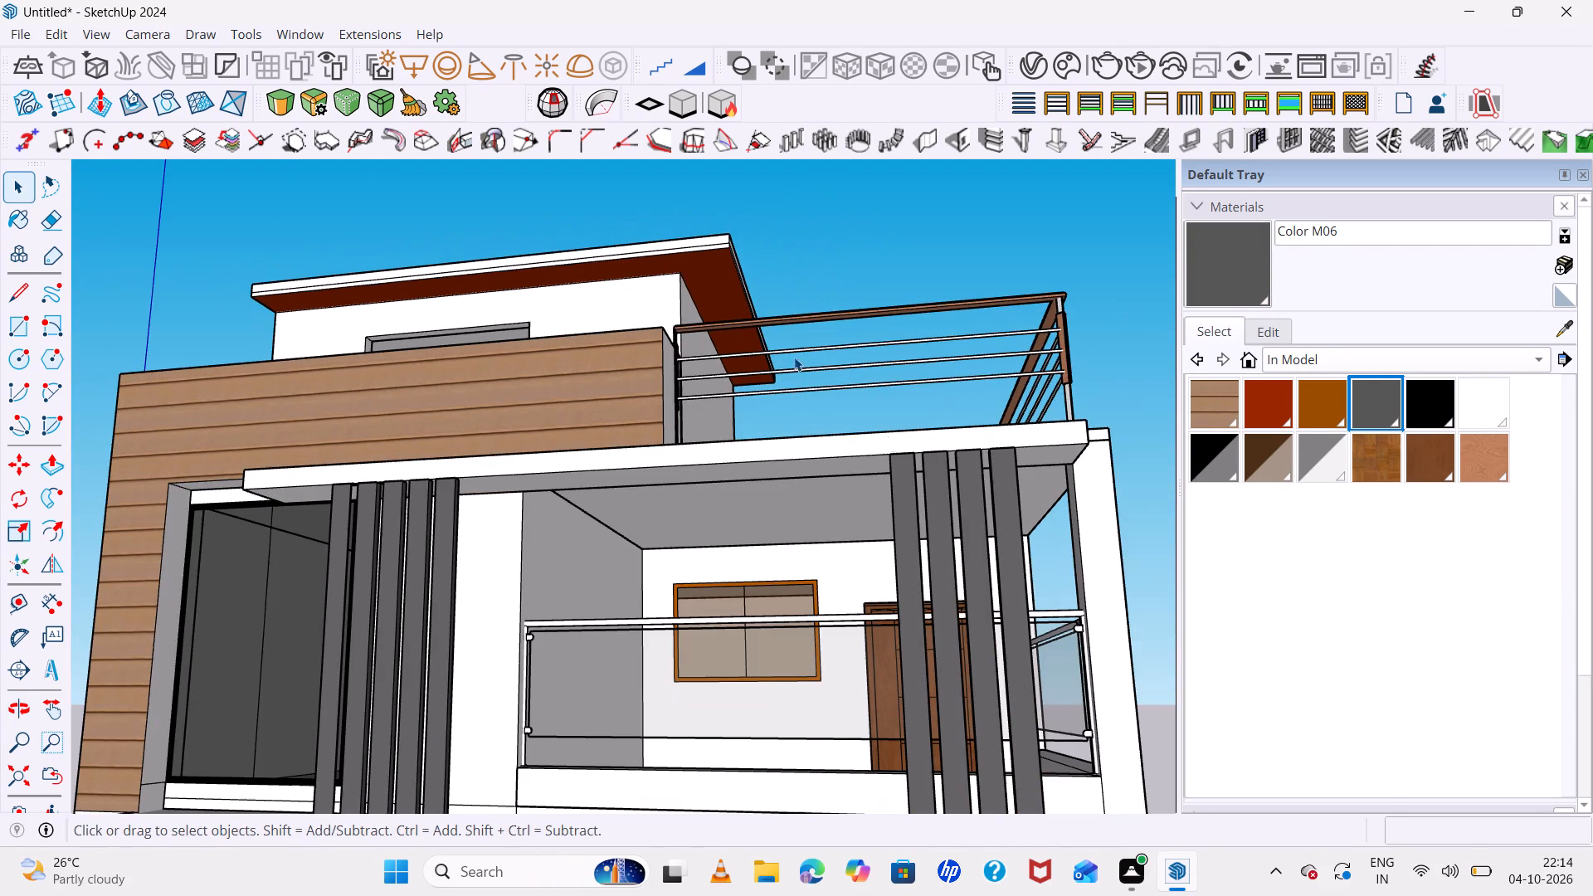
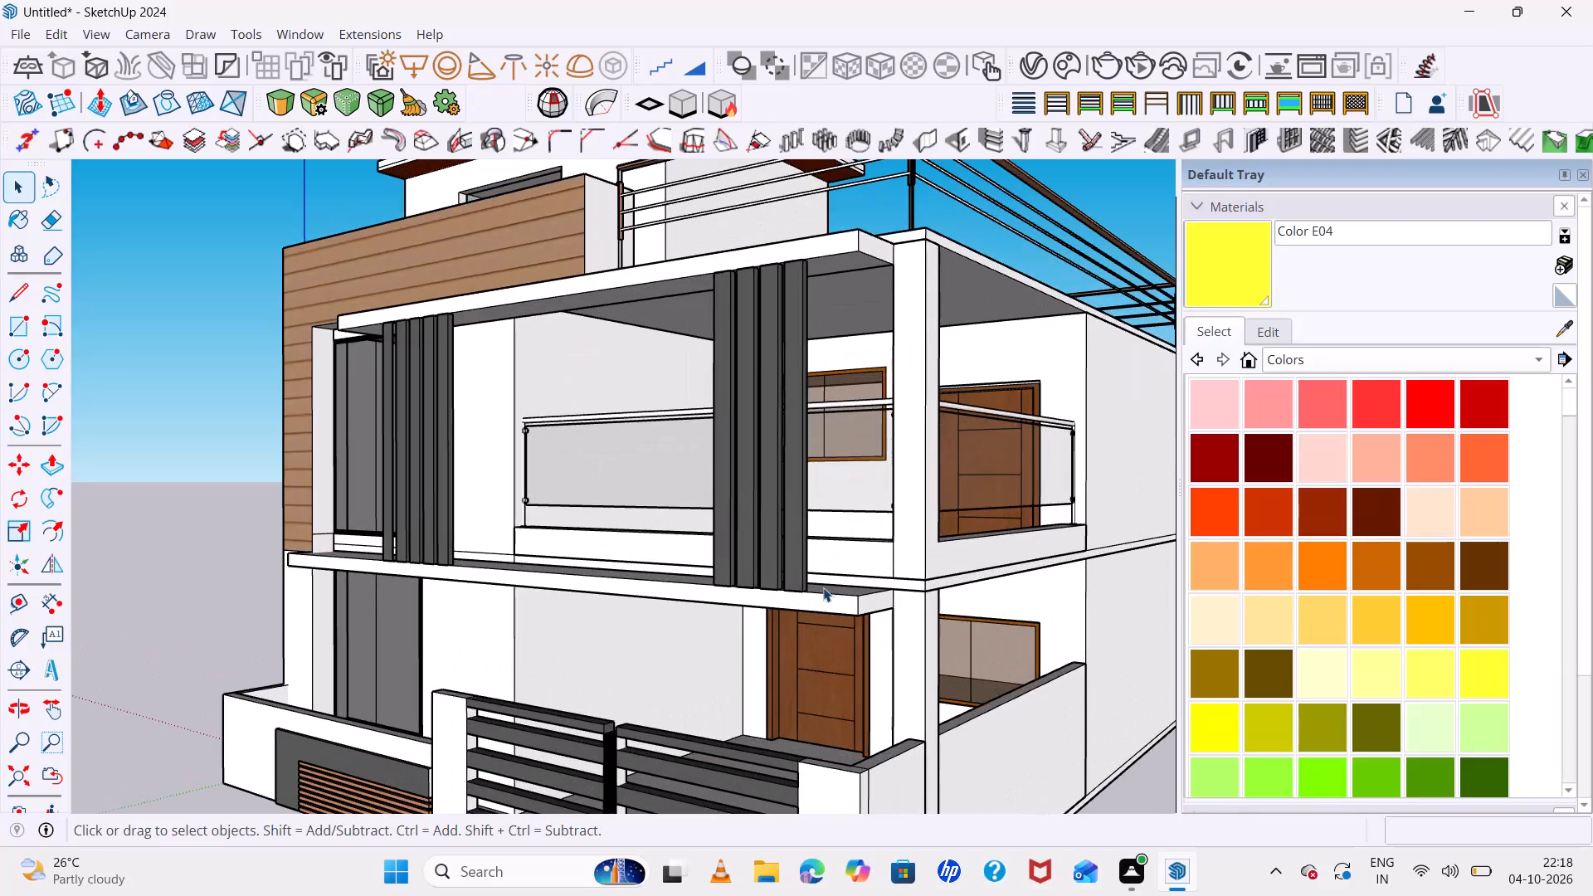
Examine the house from above, the gate rails and centre post from below, and the plain side wall.
{"action": "middle_click_drag", "start_coordinate": [820, 587], "coordinate": [899, 722]}
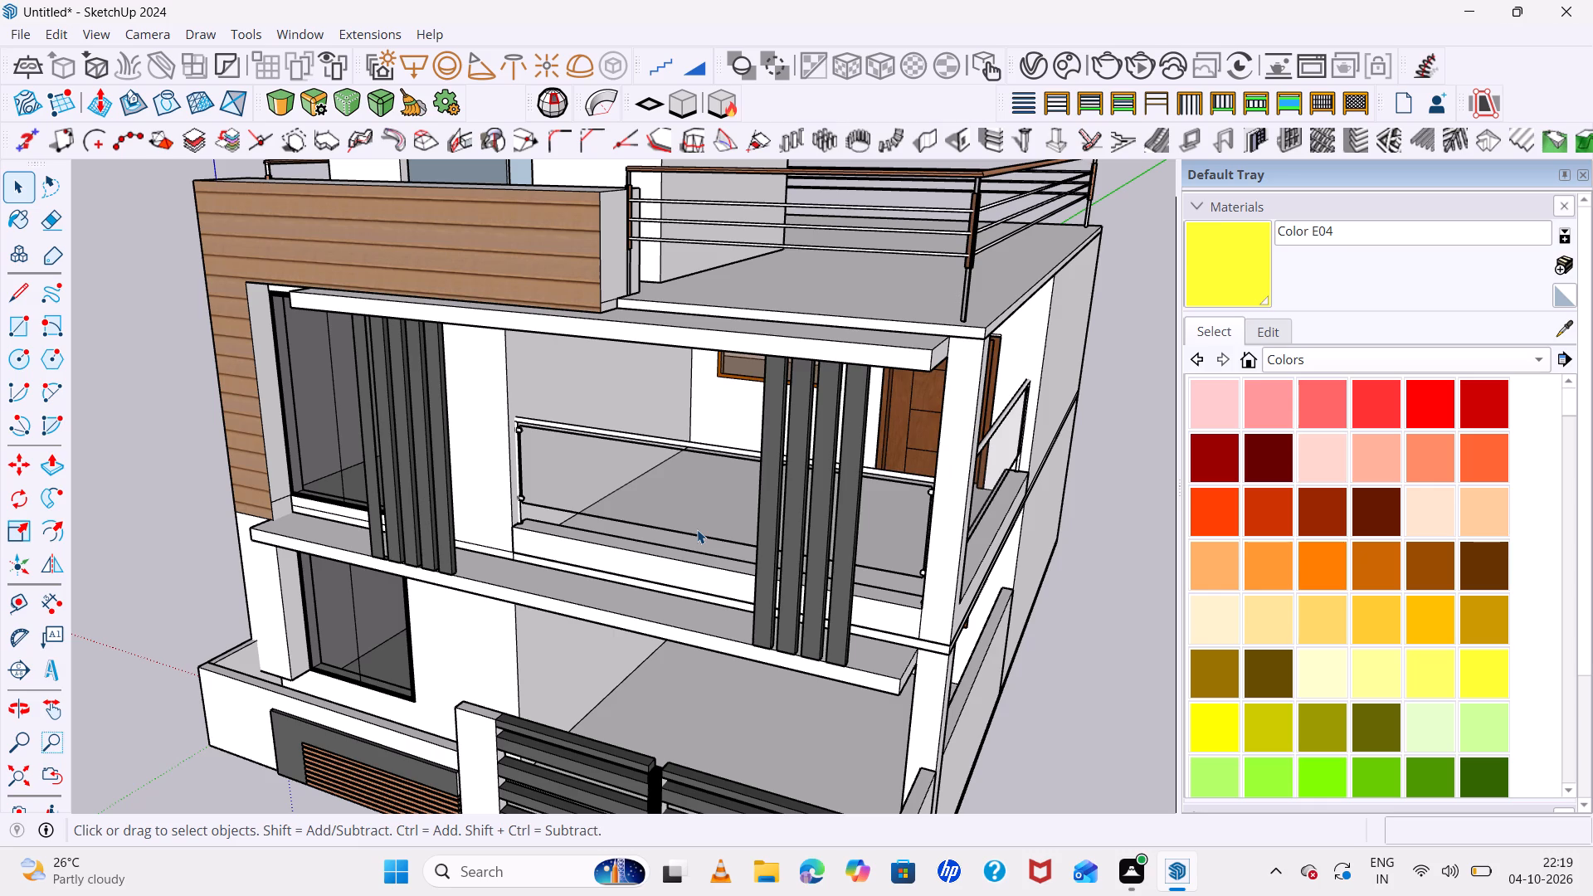
{"action": "scroll", "coordinate": [714, 474], "scroll_direction": "down", "scroll_amount": 14}
{"action": "middle_click_drag", "start_coordinate": [798, 552], "coordinate": [816, 512]}
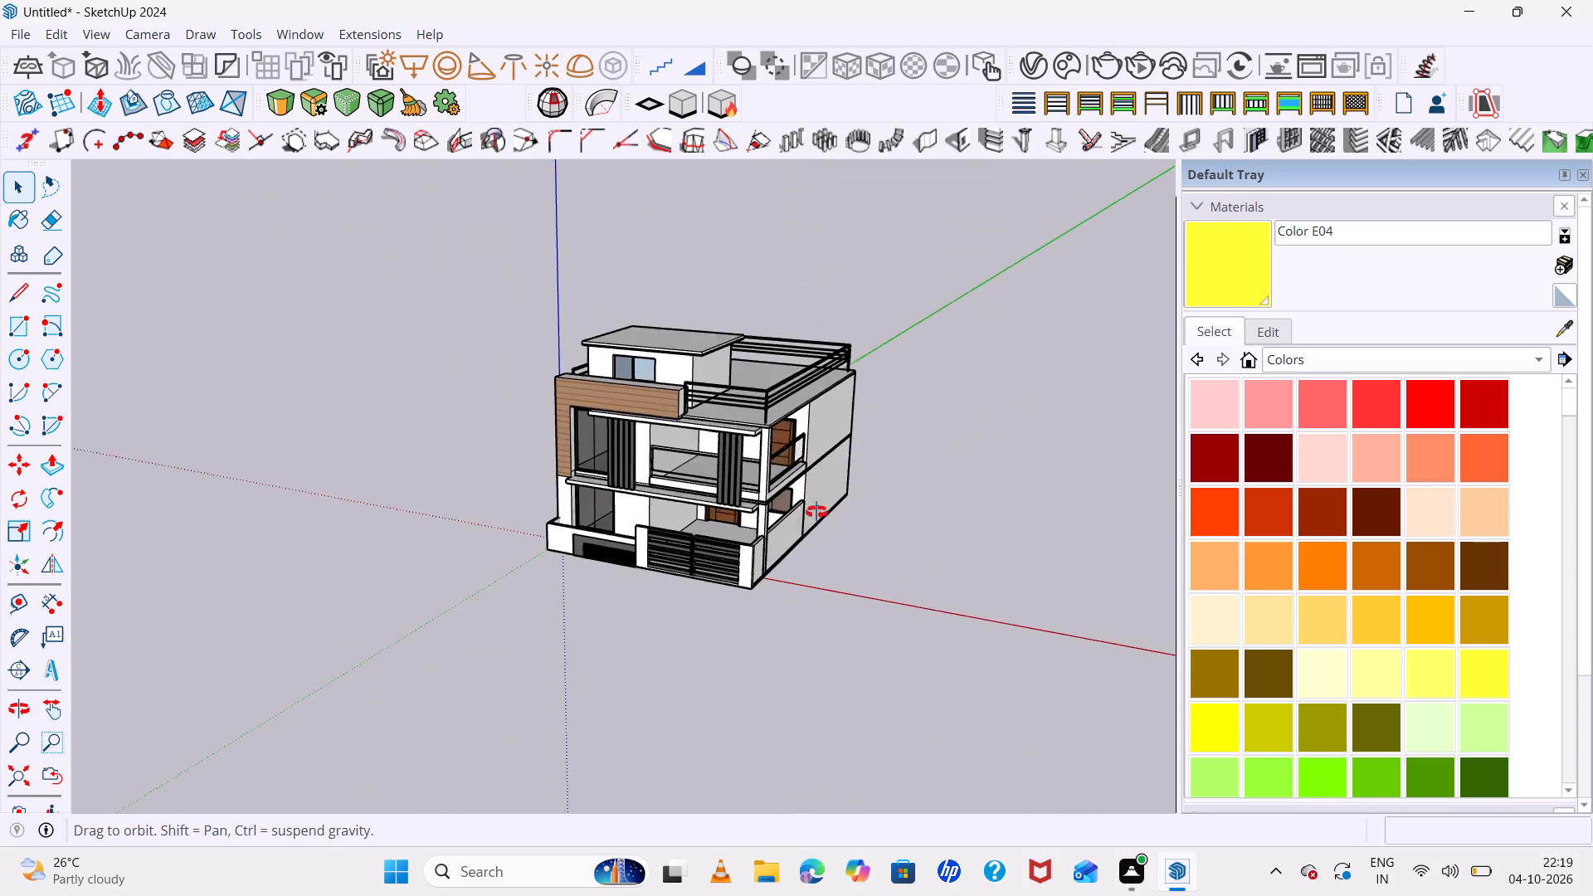
{"action": "middle_click_drag", "start_coordinate": [816, 512], "coordinate": [871, 324]}
{"action": "scroll", "coordinate": [820, 529], "scroll_direction": "up", "scroll_amount": 14}
{"action": "scroll", "coordinate": [692, 605], "scroll_direction": "up", "scroll_amount": 2}
{"action": "middle_click_drag", "start_coordinate": [697, 601], "coordinate": [866, 453]}
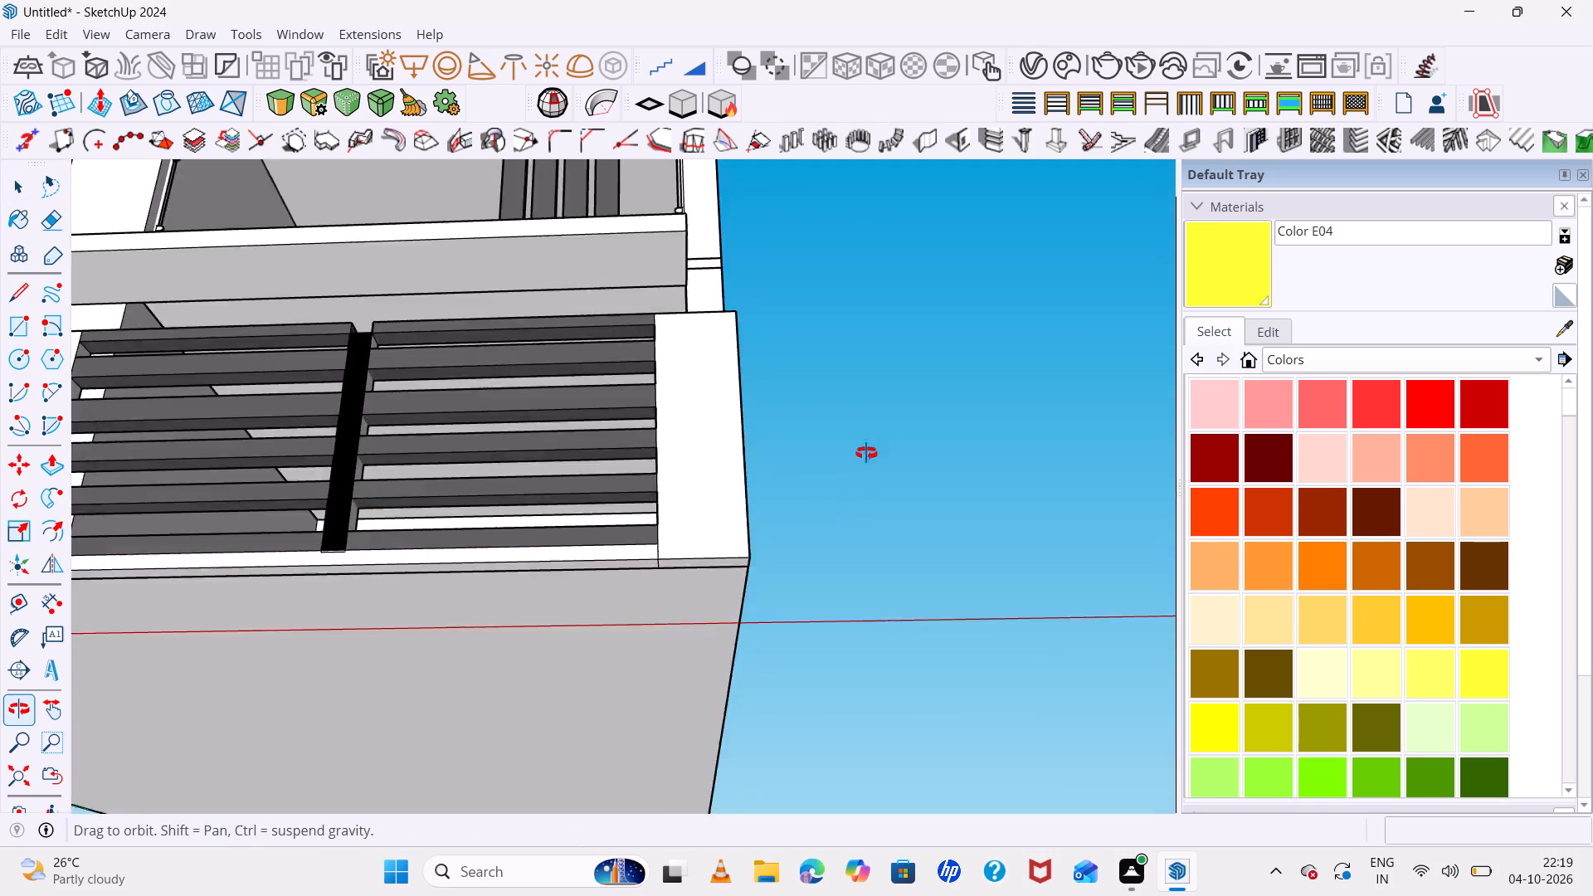
{"action": "middle_click_drag", "start_coordinate": [866, 453], "coordinate": [236, 343]}
{"action": "middle_click", "coordinate": [236, 343]}
{"action": "scroll", "coordinate": [700, 307], "scroll_direction": "down", "scroll_amount": 13}
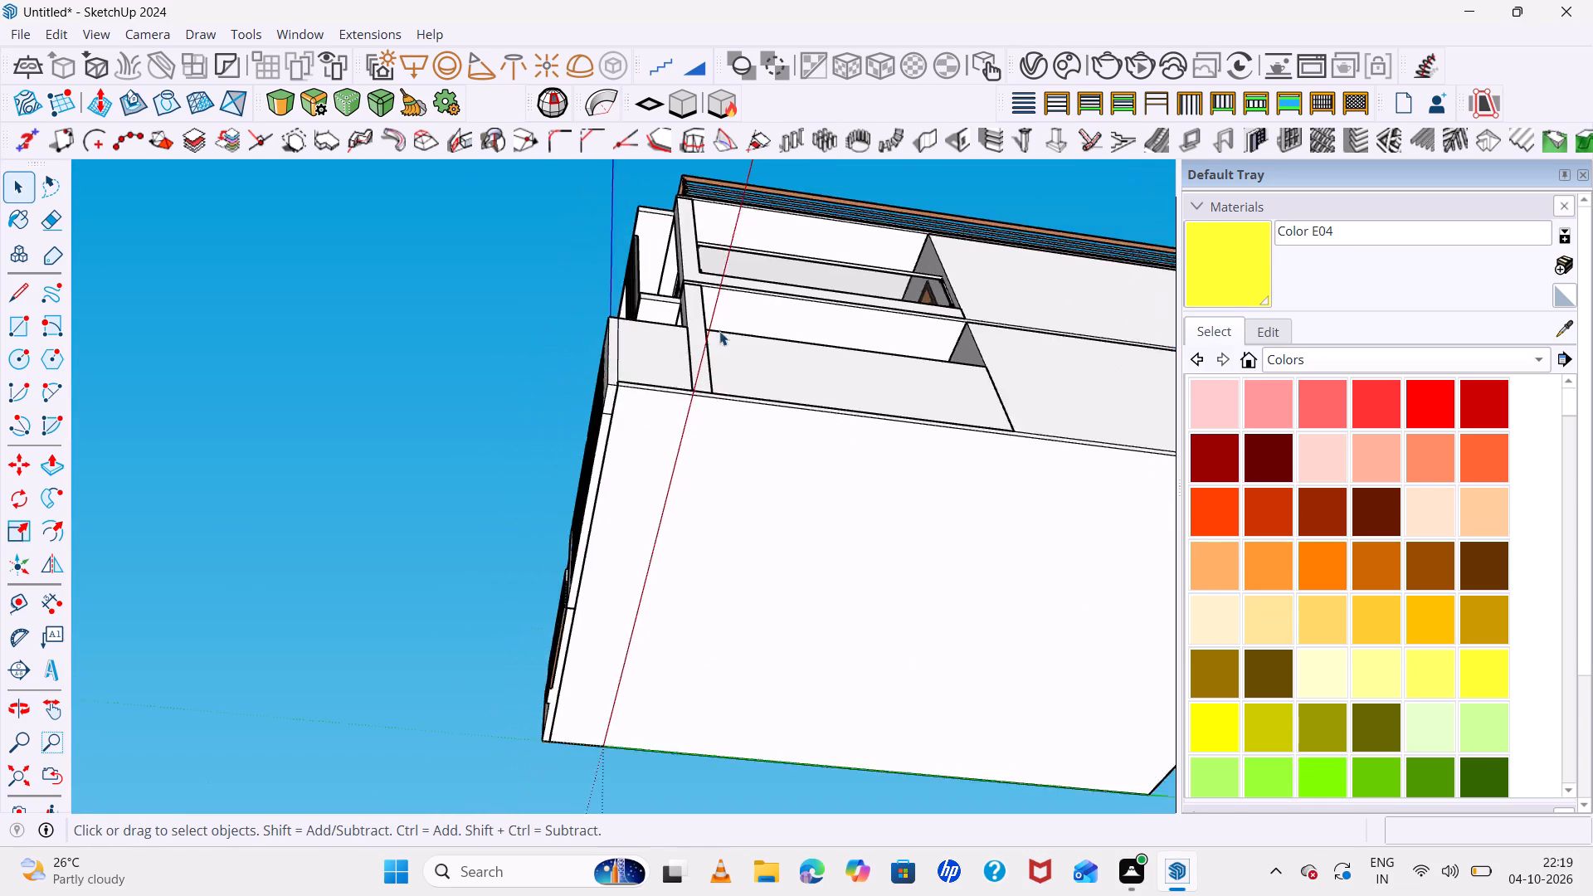
{"action": "scroll", "coordinate": [719, 331], "scroll_direction": "down", "scroll_amount": 10}
Examine the first-floor balcony, vertical fins, glass railing and slab undersides from the front and the gate-side corner.
{"action": "middle_click_drag", "start_coordinate": [795, 383], "coordinate": [1204, 639]}
{"action": "scroll", "coordinate": [743, 397], "scroll_direction": "up", "scroll_amount": 11}
{"action": "middle_click_drag", "start_coordinate": [847, 505], "coordinate": [996, 546]}
{"action": "scroll", "coordinate": [930, 356], "scroll_direction": "up", "scroll_amount": 6}
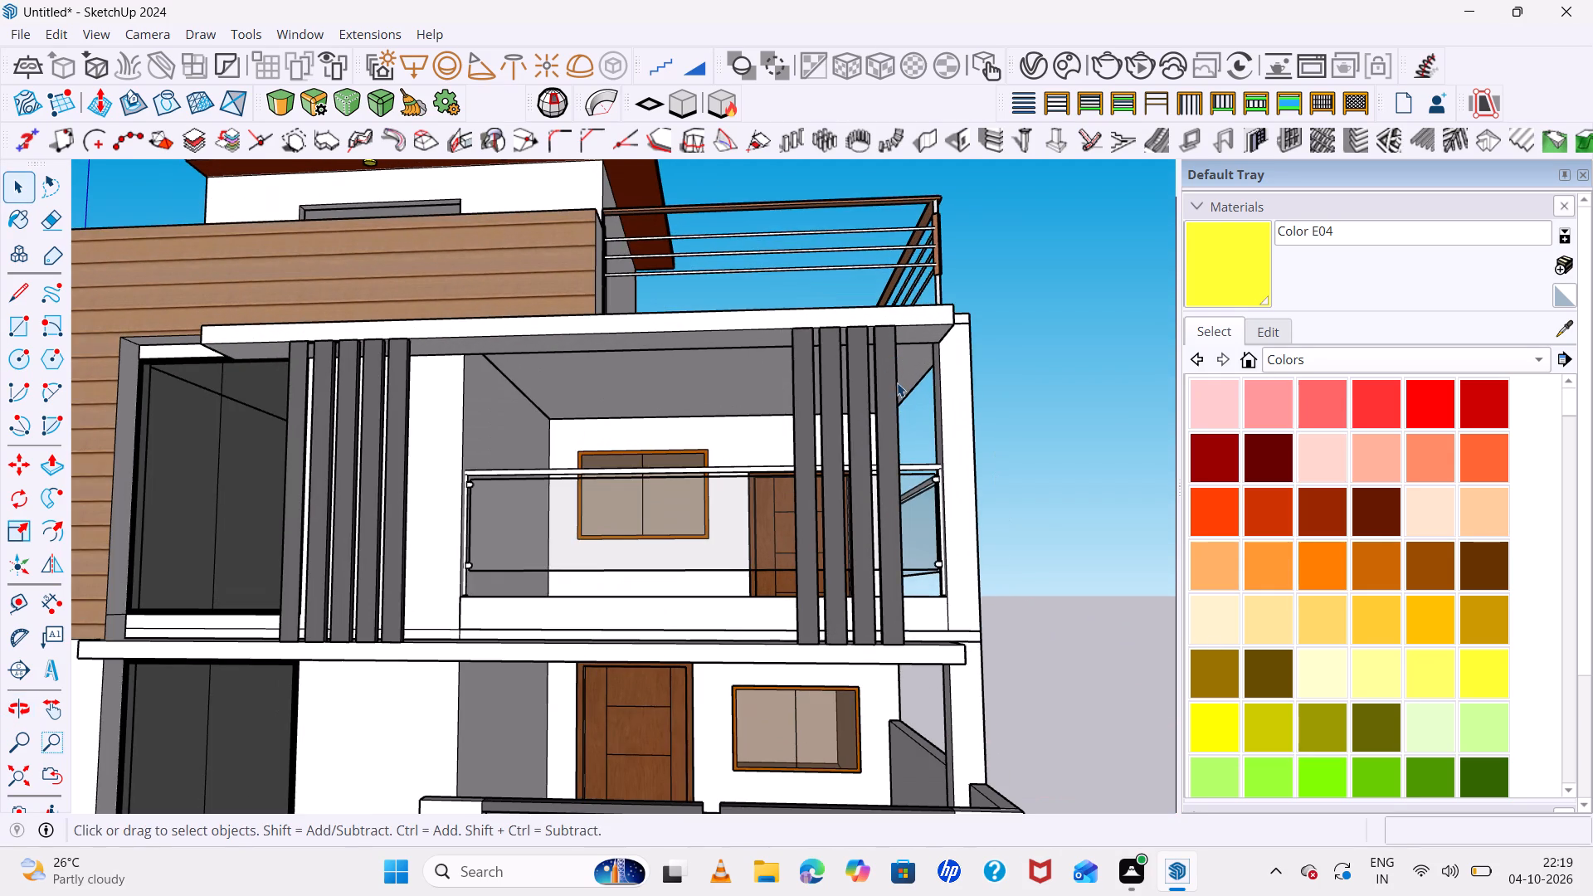
{"action": "middle_click_drag", "start_coordinate": [903, 387], "coordinate": [1037, 421]}
{"action": "middle_click_drag", "start_coordinate": [821, 465], "coordinate": [824, 338]}
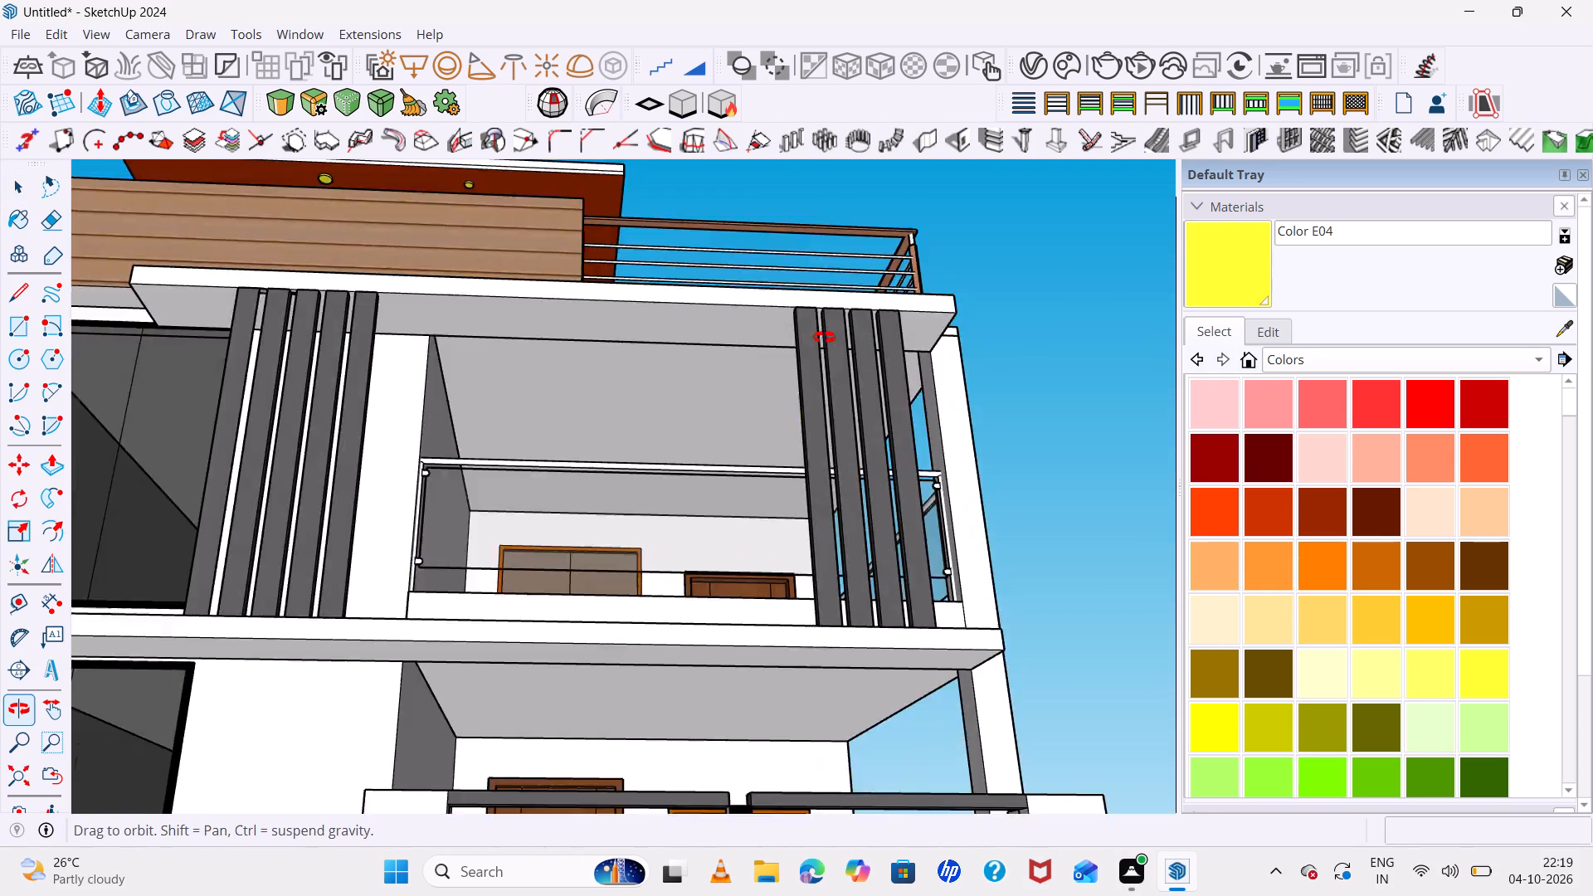
{"action": "middle_click_drag", "start_coordinate": [824, 338], "coordinate": [641, 353]}
{"action": "scroll", "coordinate": [641, 348], "scroll_direction": "down", "scroll_amount": 8}
{"action": "middle_click_drag", "start_coordinate": [743, 435], "coordinate": [796, 558]}
{"action": "scroll", "coordinate": [760, 500], "scroll_direction": "up", "scroll_amount": 4}
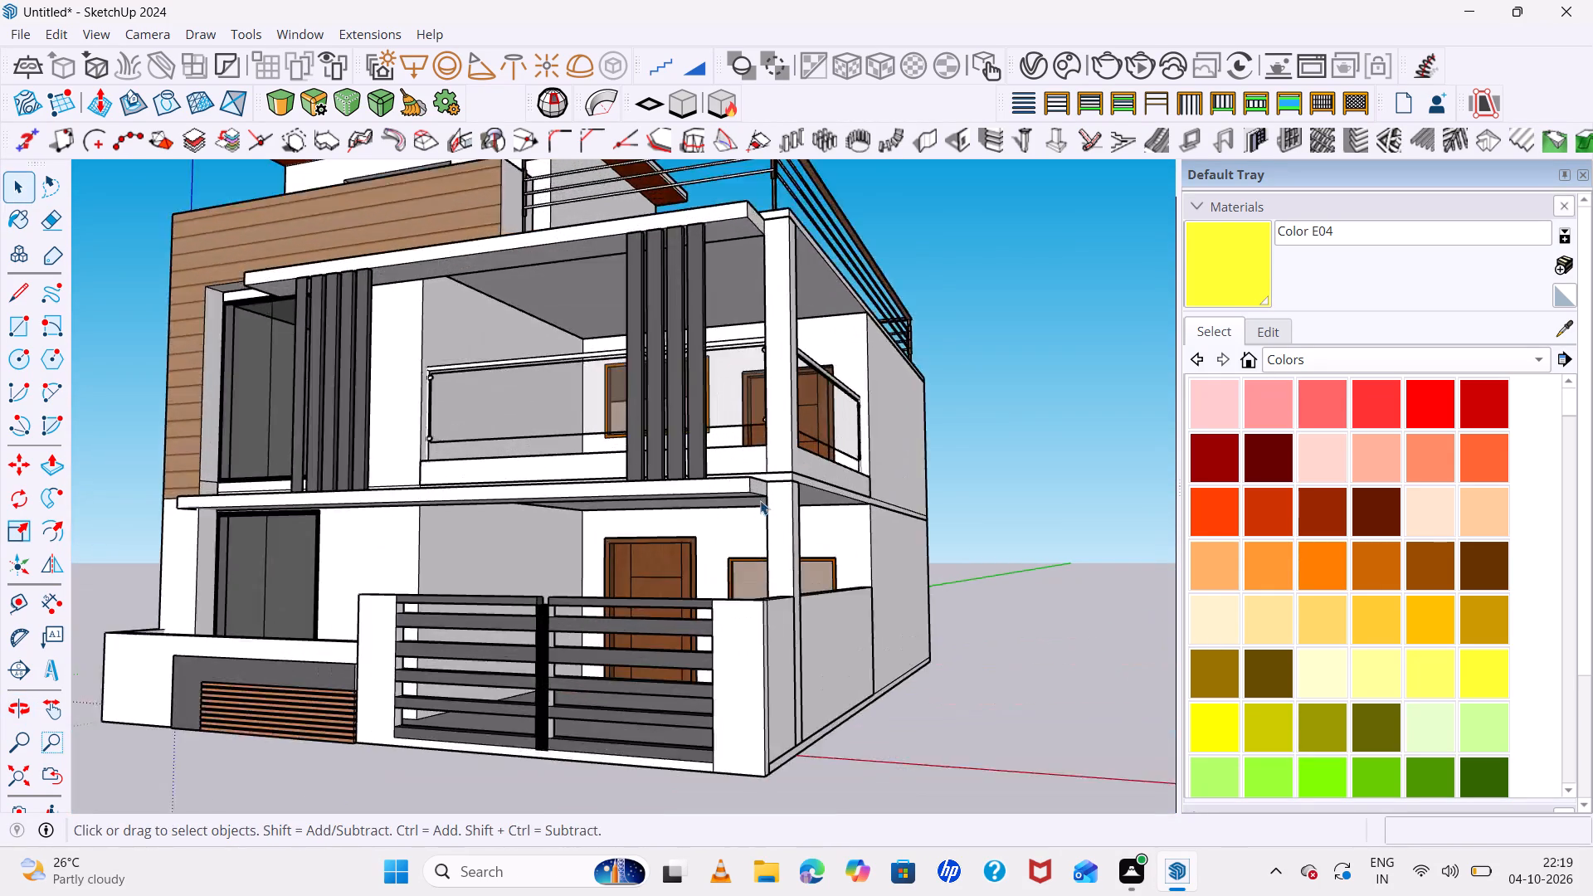
{"action": "scroll", "coordinate": [760, 500], "scroll_direction": "up", "scroll_amount": 2}
{"action": "middle_click_drag", "start_coordinate": [762, 500], "coordinate": [979, 528]}
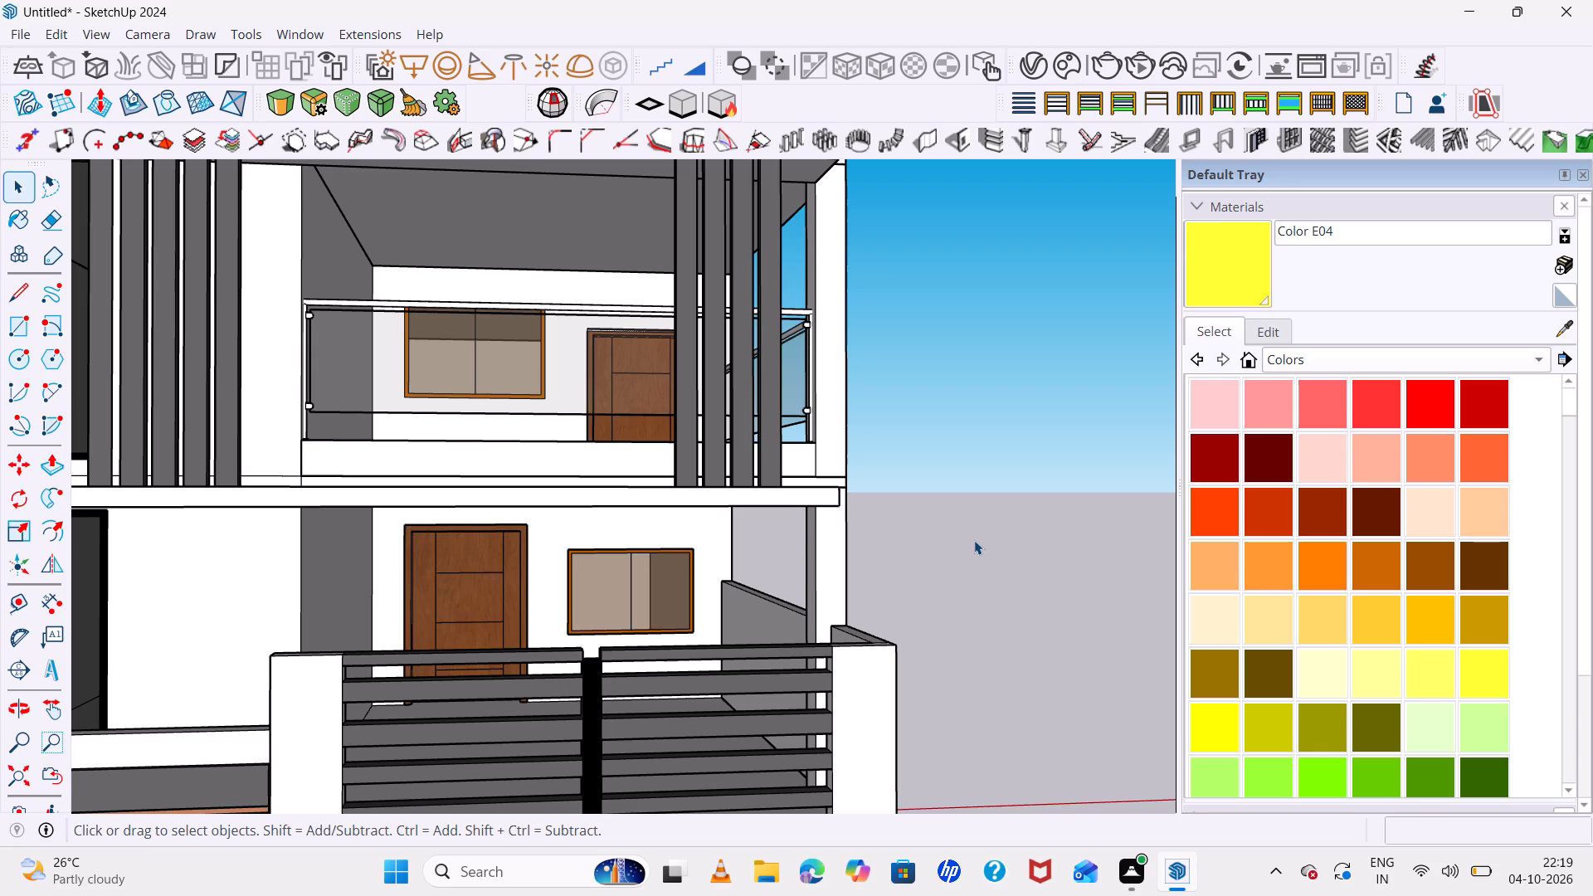
Look through more of the Colors material swatches and review the whole house from its front corner and from a low front angle.
{"action": "scroll", "coordinate": [1315, 418], "scroll_direction": "down", "scroll_amount": 8}
{"action": "scroll", "coordinate": [1173, 400], "scroll_direction": "down", "scroll_amount": 4}
{"action": "scroll", "coordinate": [787, 408], "scroll_direction": "down", "scroll_amount": 6}
{"action": "middle_click_drag", "start_coordinate": [544, 447], "coordinate": [305, 462]}
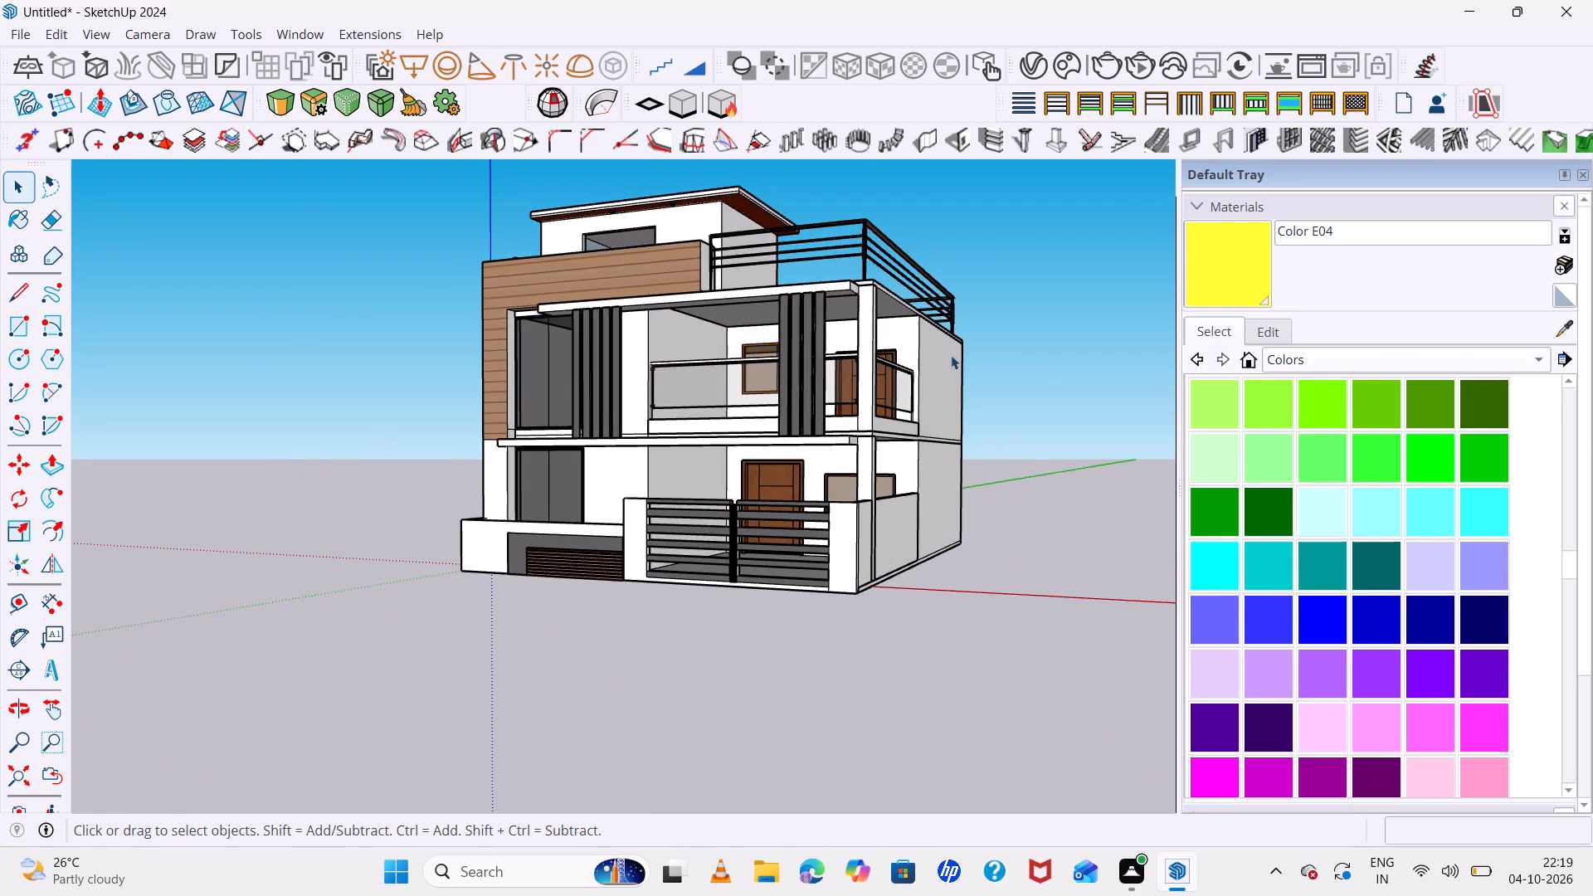
{"action": "scroll", "coordinate": [951, 355], "scroll_direction": "up", "scroll_amount": 7}
{"action": "middle_click_drag", "start_coordinate": [892, 384], "coordinate": [1029, 441]}
{"action": "scroll", "coordinate": [850, 360], "scroll_direction": "down", "scroll_amount": 7}
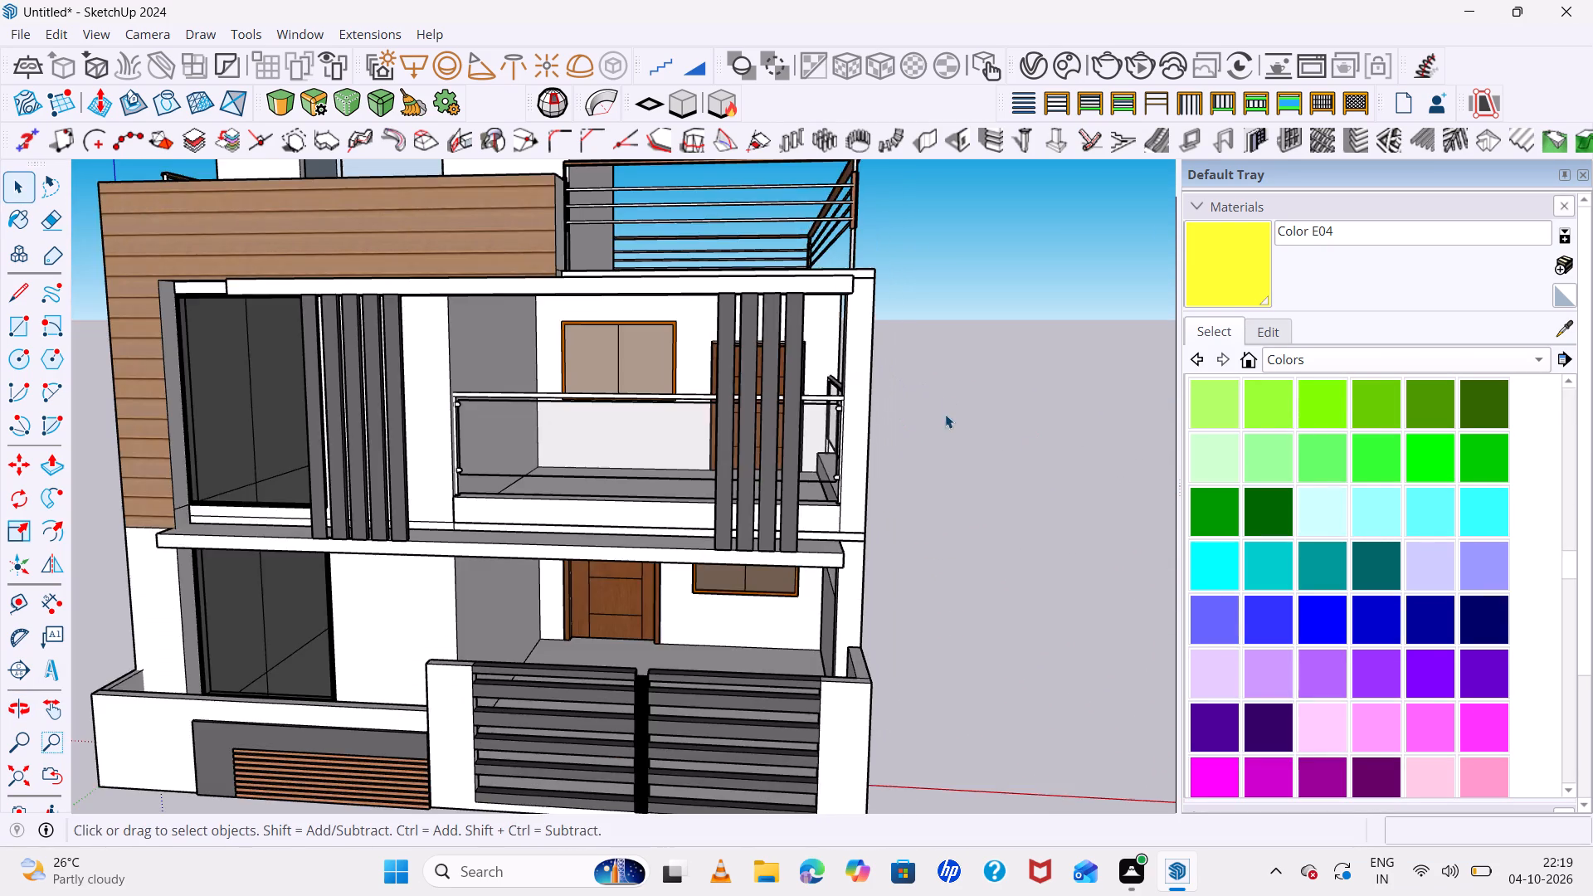
{"action": "middle_click_drag", "start_coordinate": [945, 414], "coordinate": [978, 314]}
{"action": "scroll", "coordinate": [899, 317], "scroll_direction": "down", "scroll_amount": 8}
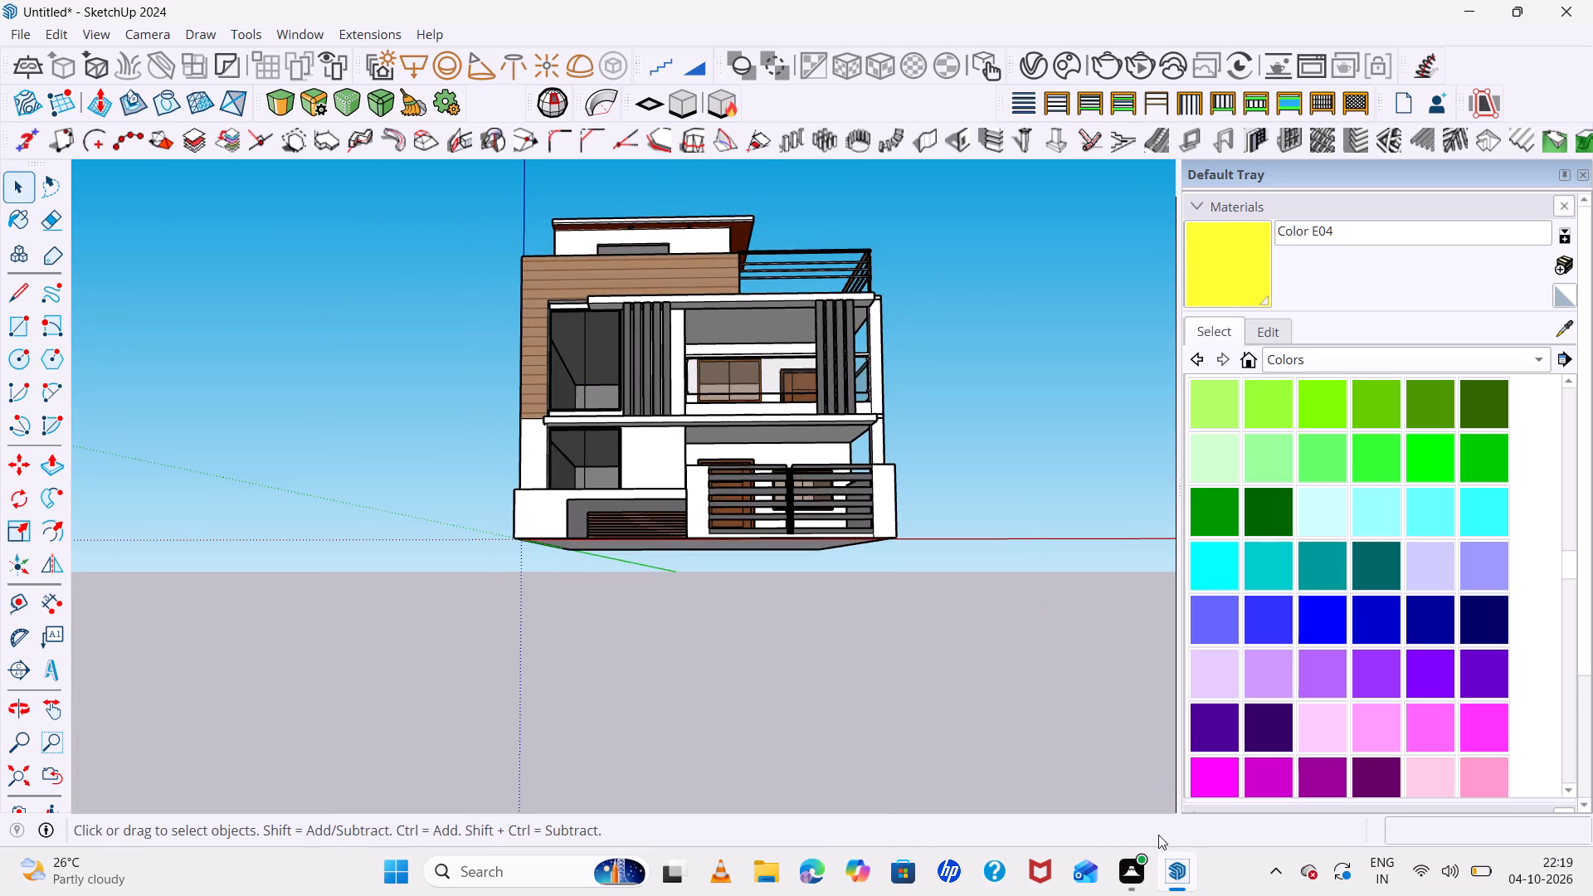
{"action": "scroll", "coordinate": [569, 429], "scroll_direction": "up", "scroll_amount": 6}
{"action": "scroll", "coordinate": [568, 400], "scroll_direction": "down", "scroll_amount": 8}
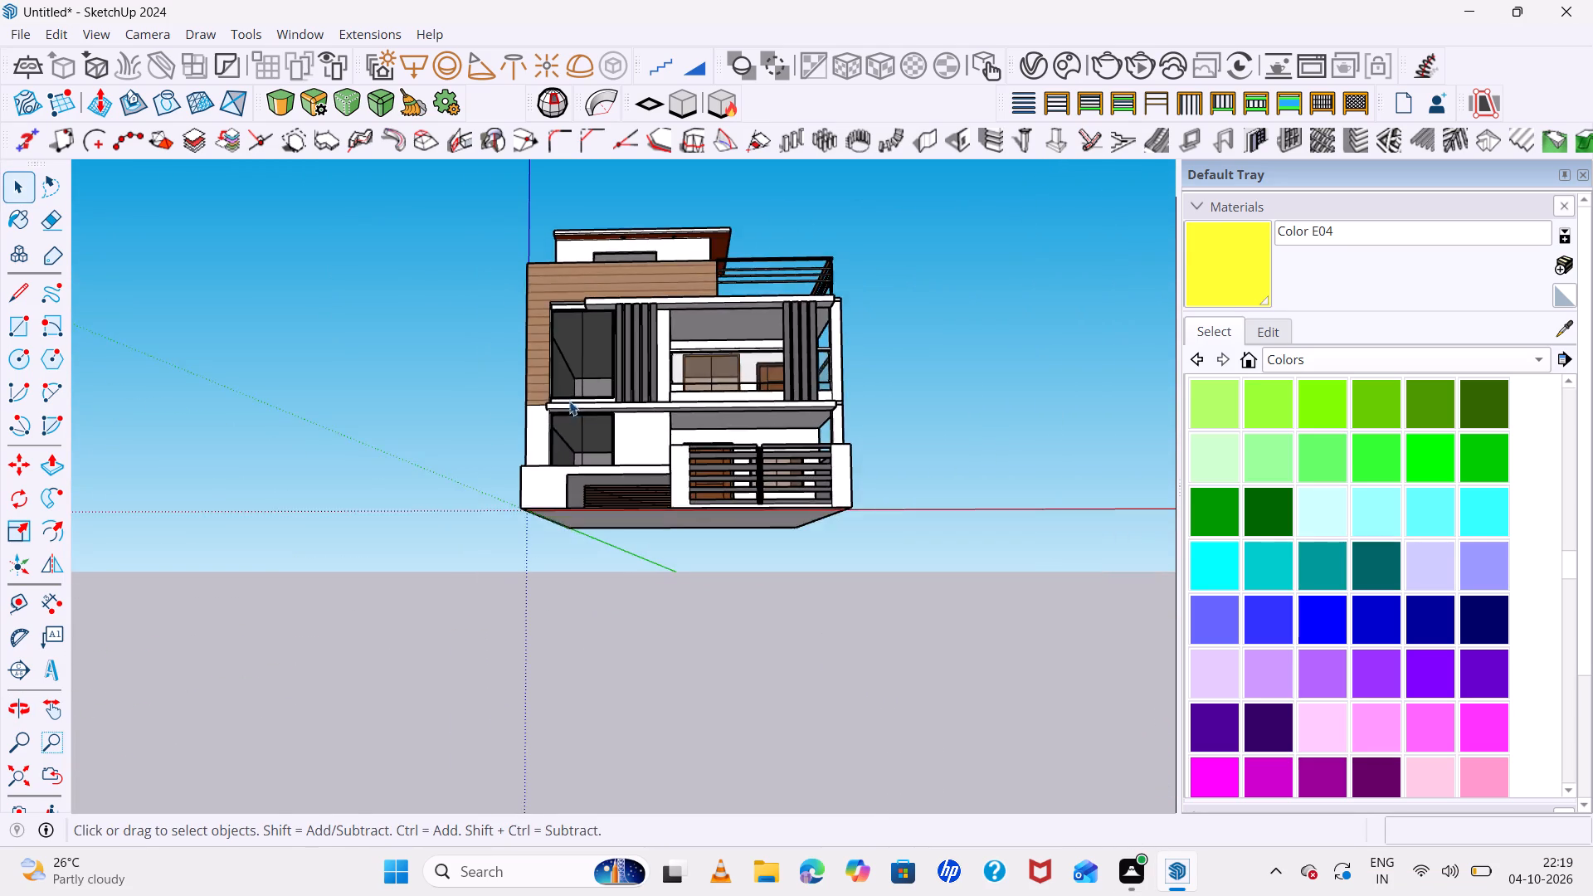
Examine the complete front elevation nearly straight on, from slightly higher and lower angles, covering the roof, cladding, fins, balcony and gate.
{"action": "middle_click_drag", "start_coordinate": [589, 430], "coordinate": [661, 548]}
{"action": "scroll", "coordinate": [804, 245], "scroll_direction": "up", "scroll_amount": 6}
{"action": "middle_click_drag", "start_coordinate": [917, 324], "coordinate": [922, 261]}
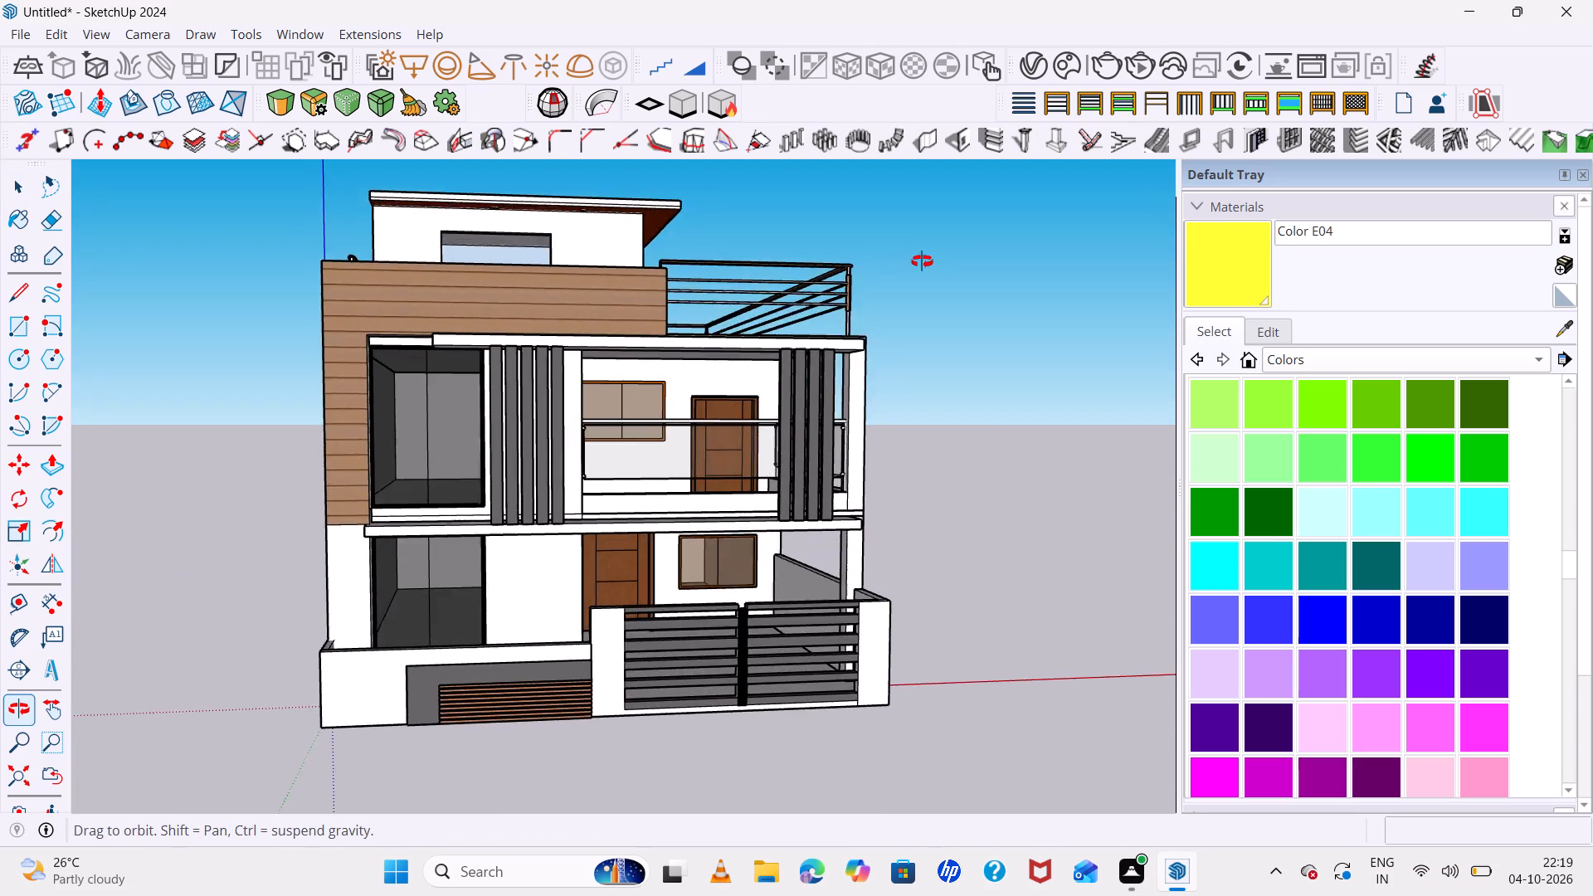
{"action": "middle_click_drag", "start_coordinate": [922, 261], "coordinate": [876, 269]}
{"action": "scroll", "coordinate": [719, 163], "scroll_direction": "up", "scroll_amount": 3}
{"action": "scroll", "coordinate": [720, 166], "scroll_direction": "down", "scroll_amount": 4}
{"action": "middle_click_drag", "start_coordinate": [842, 295], "coordinate": [847, 280]}
{"action": "middle_click", "coordinate": [847, 280]}
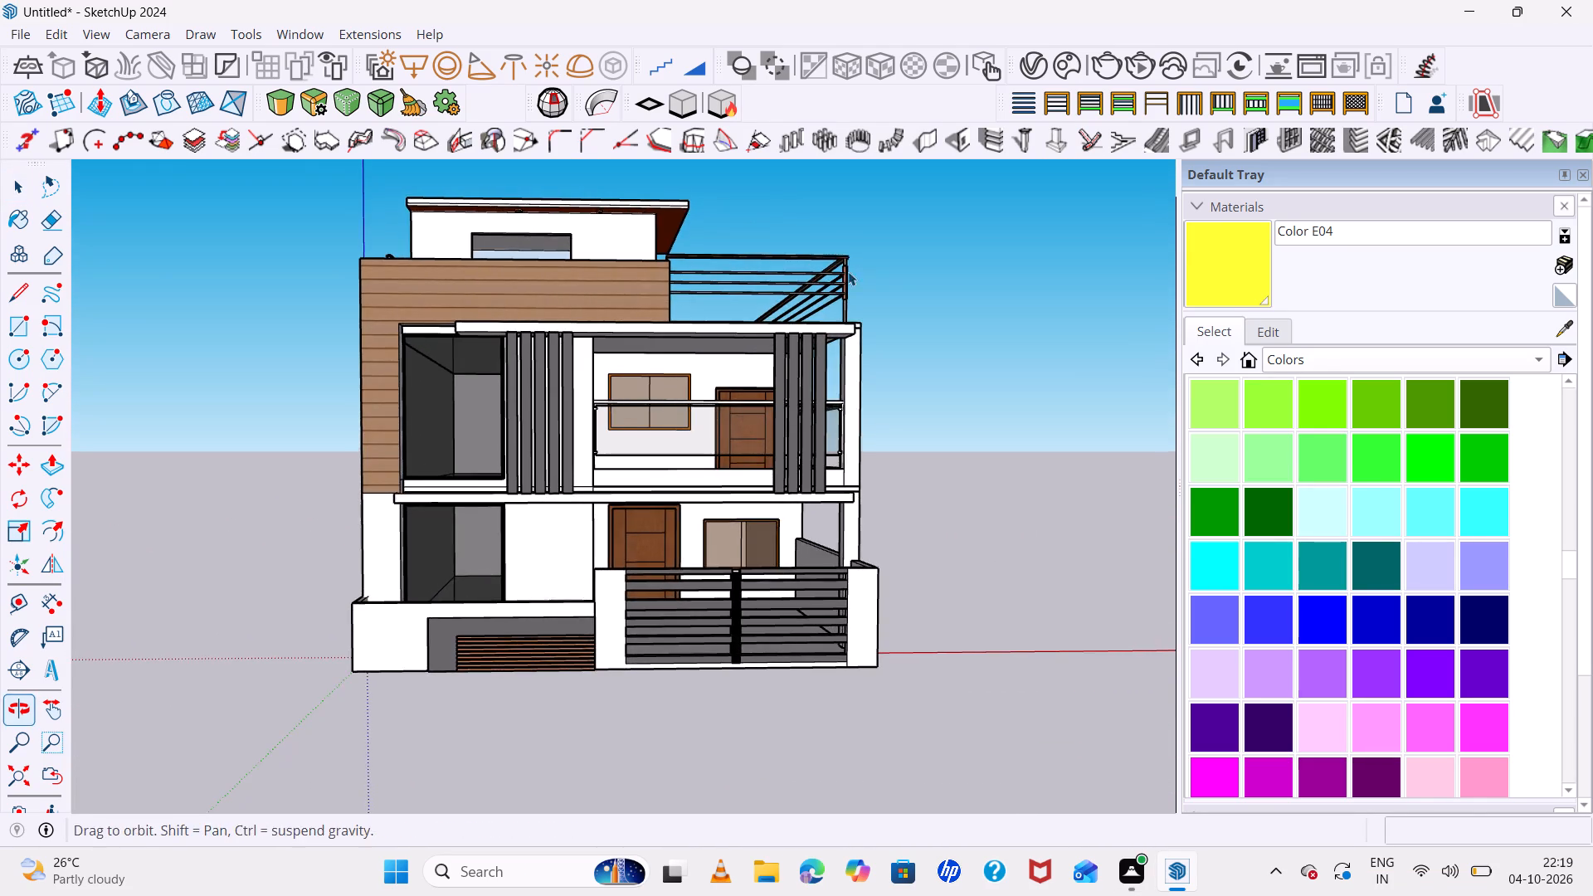
{"action": "scroll", "coordinate": [822, 230], "scroll_direction": "down", "scroll_amount": 4}
{"action": "scroll", "coordinate": [846, 195], "scroll_direction": "up", "scroll_amount": 4}
{"action": "middle_click_drag", "start_coordinate": [912, 363], "coordinate": [914, 319]}
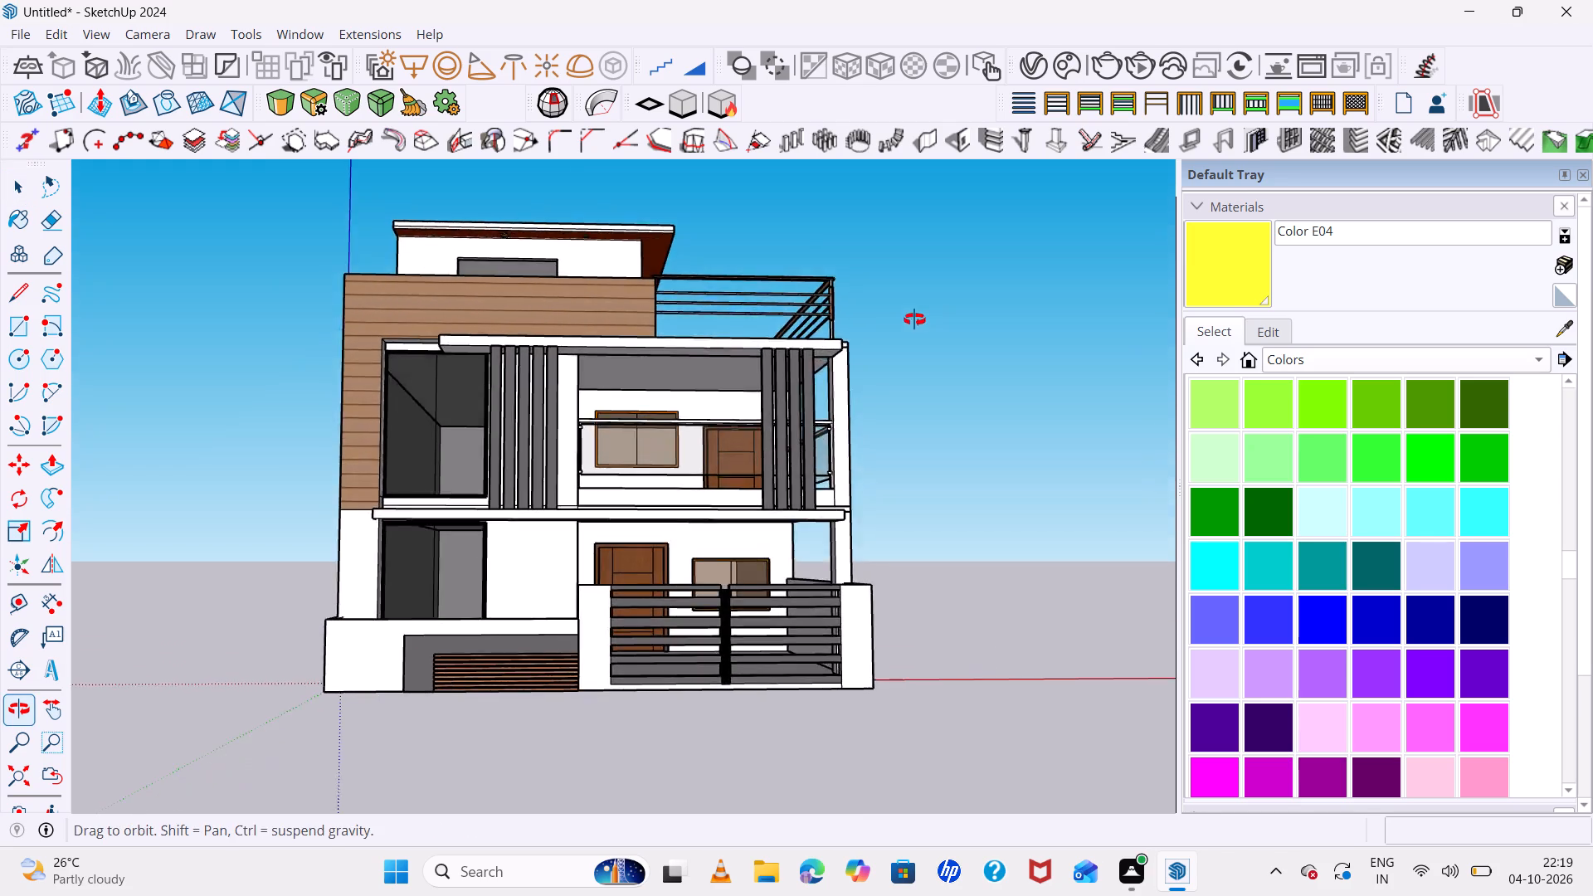
{"action": "middle_click_drag", "start_coordinate": [914, 319], "coordinate": [908, 395]}
{"action": "scroll", "coordinate": [916, 272], "scroll_direction": "down", "scroll_amount": 3}
{"action": "scroll", "coordinate": [875, 157], "scroll_direction": "up", "scroll_amount": 5}
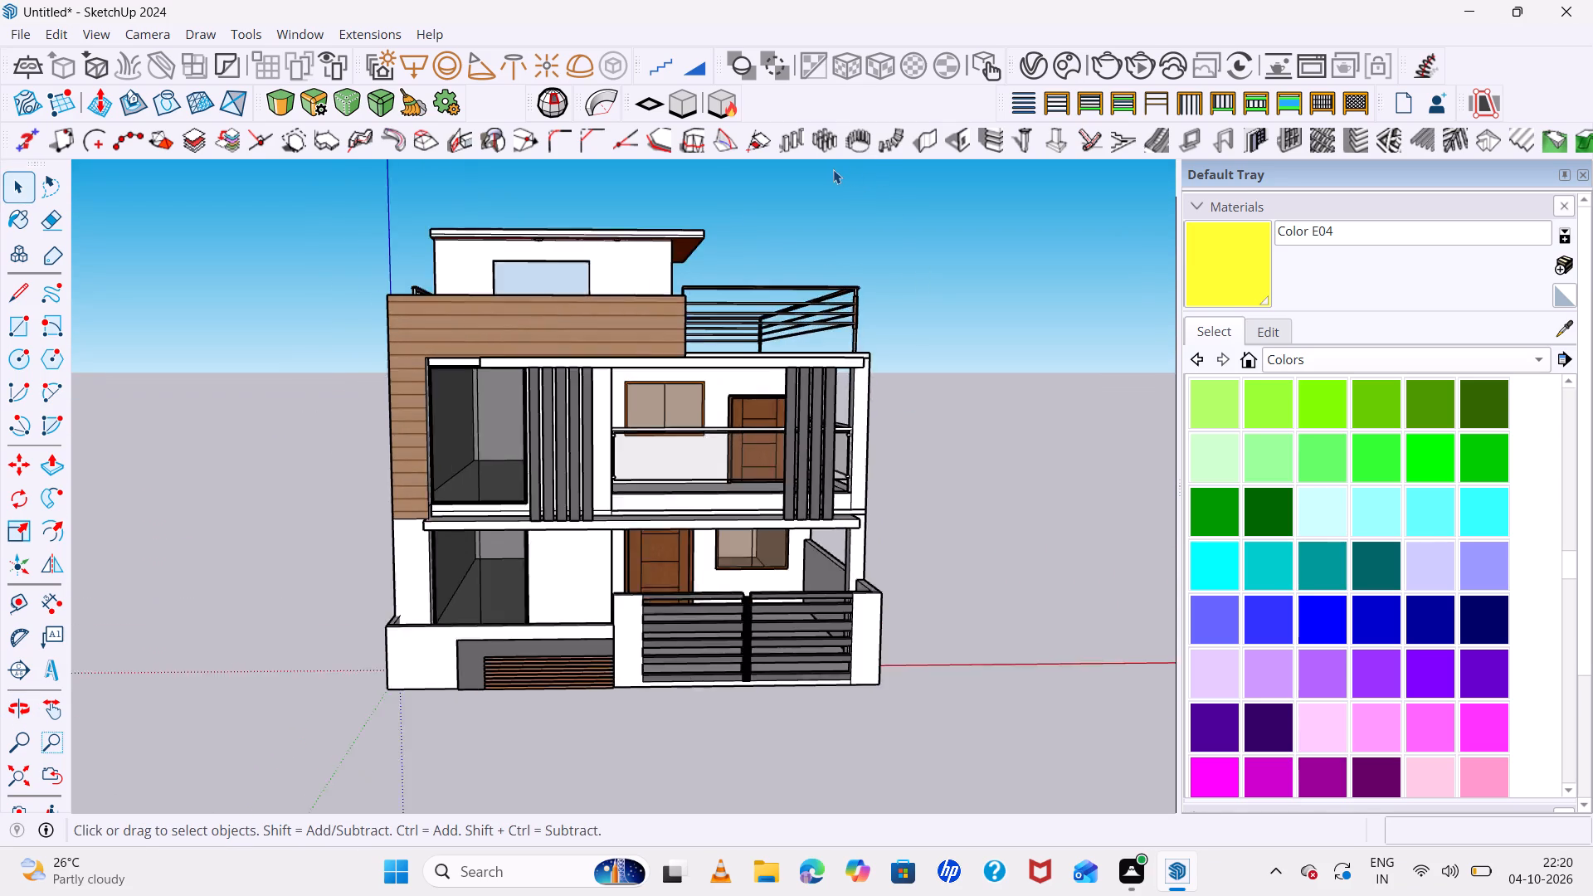
{"action": "scroll", "coordinate": [833, 169], "scroll_direction": "up", "scroll_amount": 2}
{"action": "middle_click_drag", "start_coordinate": [874, 230], "coordinate": [875, 191]}
{"action": "scroll", "coordinate": [875, 194], "scroll_direction": "down", "scroll_amount": 3}
{"action": "middle_click_drag", "start_coordinate": [875, 194], "coordinate": [875, 195]}
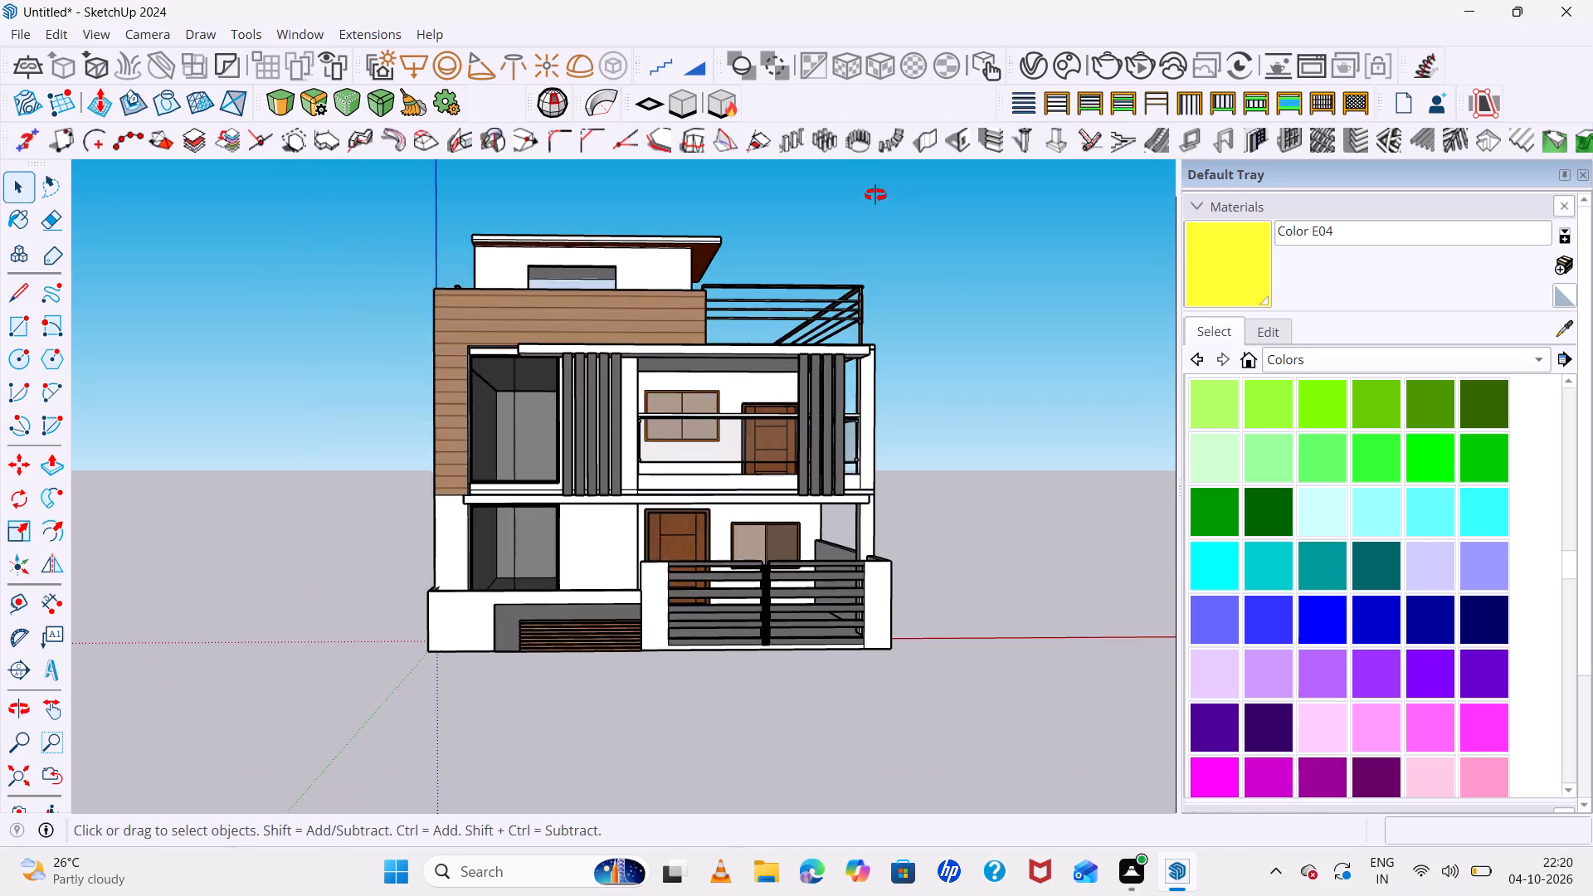
{"action": "middle_click_drag", "start_coordinate": [875, 195], "coordinate": [861, 217]}
{"action": "scroll", "coordinate": [775, 188], "scroll_direction": "up", "scroll_amount": 2}
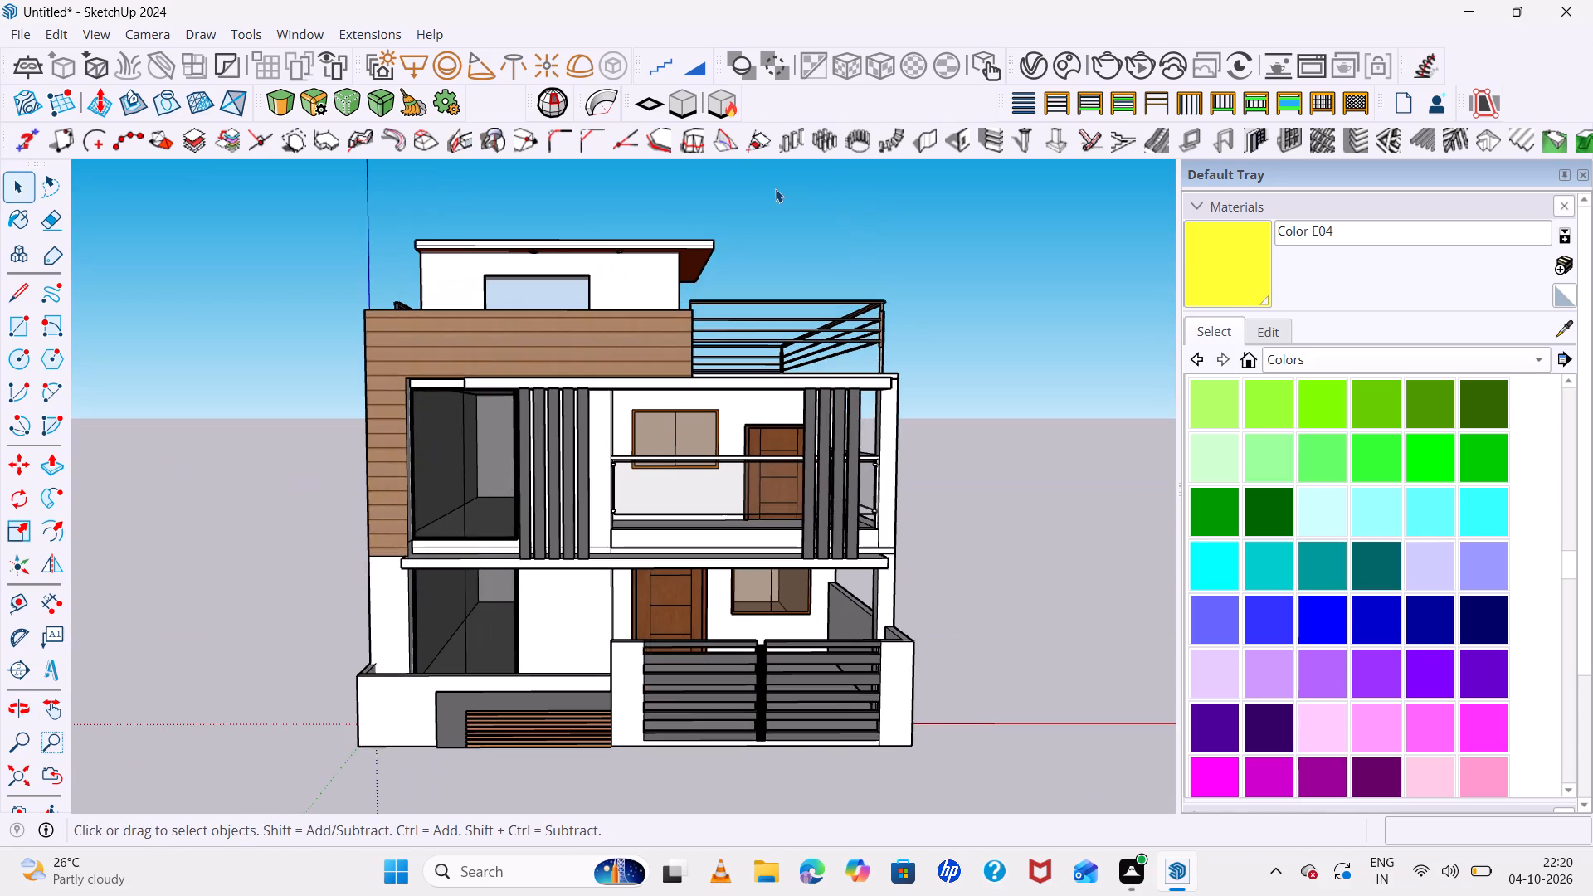
{"action": "middle_click_drag", "start_coordinate": [775, 188], "coordinate": [720, 167]}
{"action": "scroll", "coordinate": [720, 167], "scroll_direction": "up", "scroll_amount": 2}
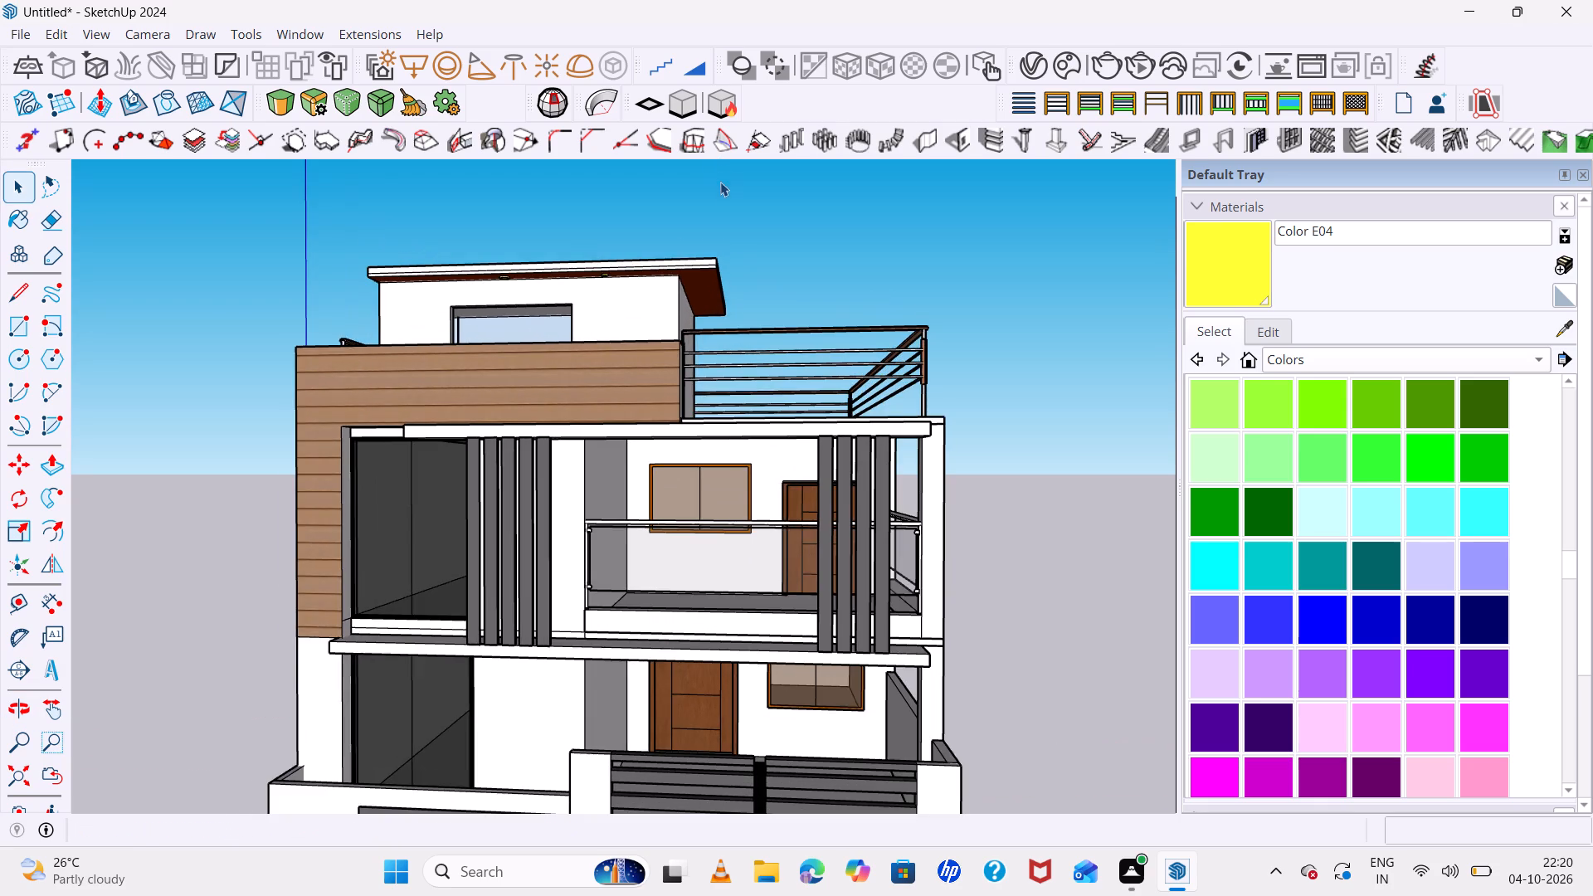
{"action": "scroll", "coordinate": [723, 188], "scroll_direction": "down", "scroll_amount": 2}
{"action": "middle_click_drag", "start_coordinate": [737, 200], "coordinate": [764, 252]}
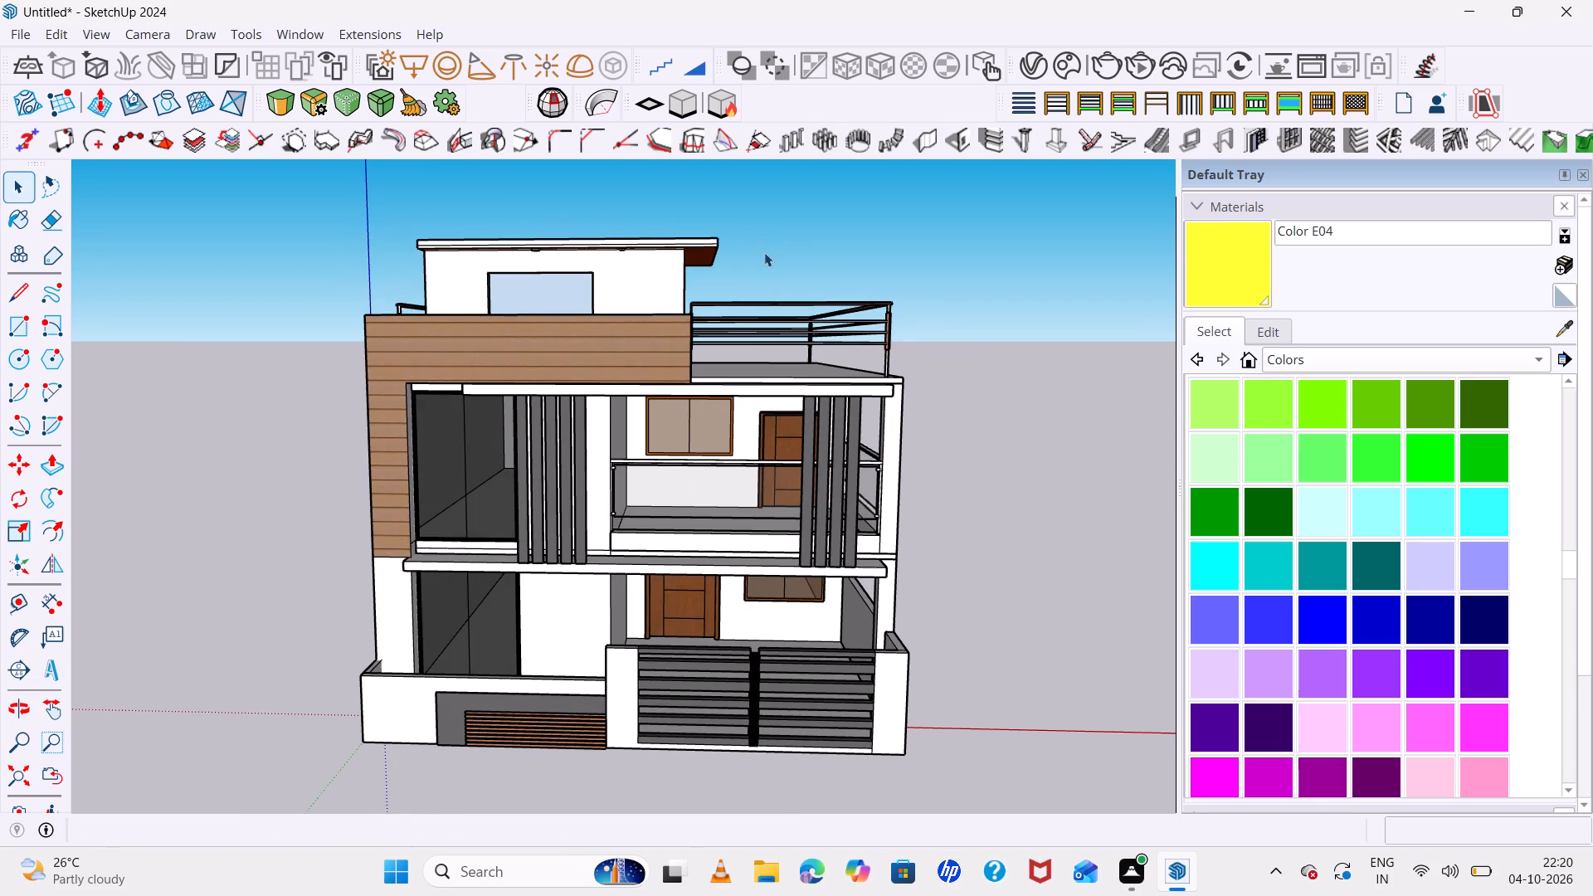
{"action": "middle_click_drag", "start_coordinate": [915, 455], "coordinate": [900, 434]}
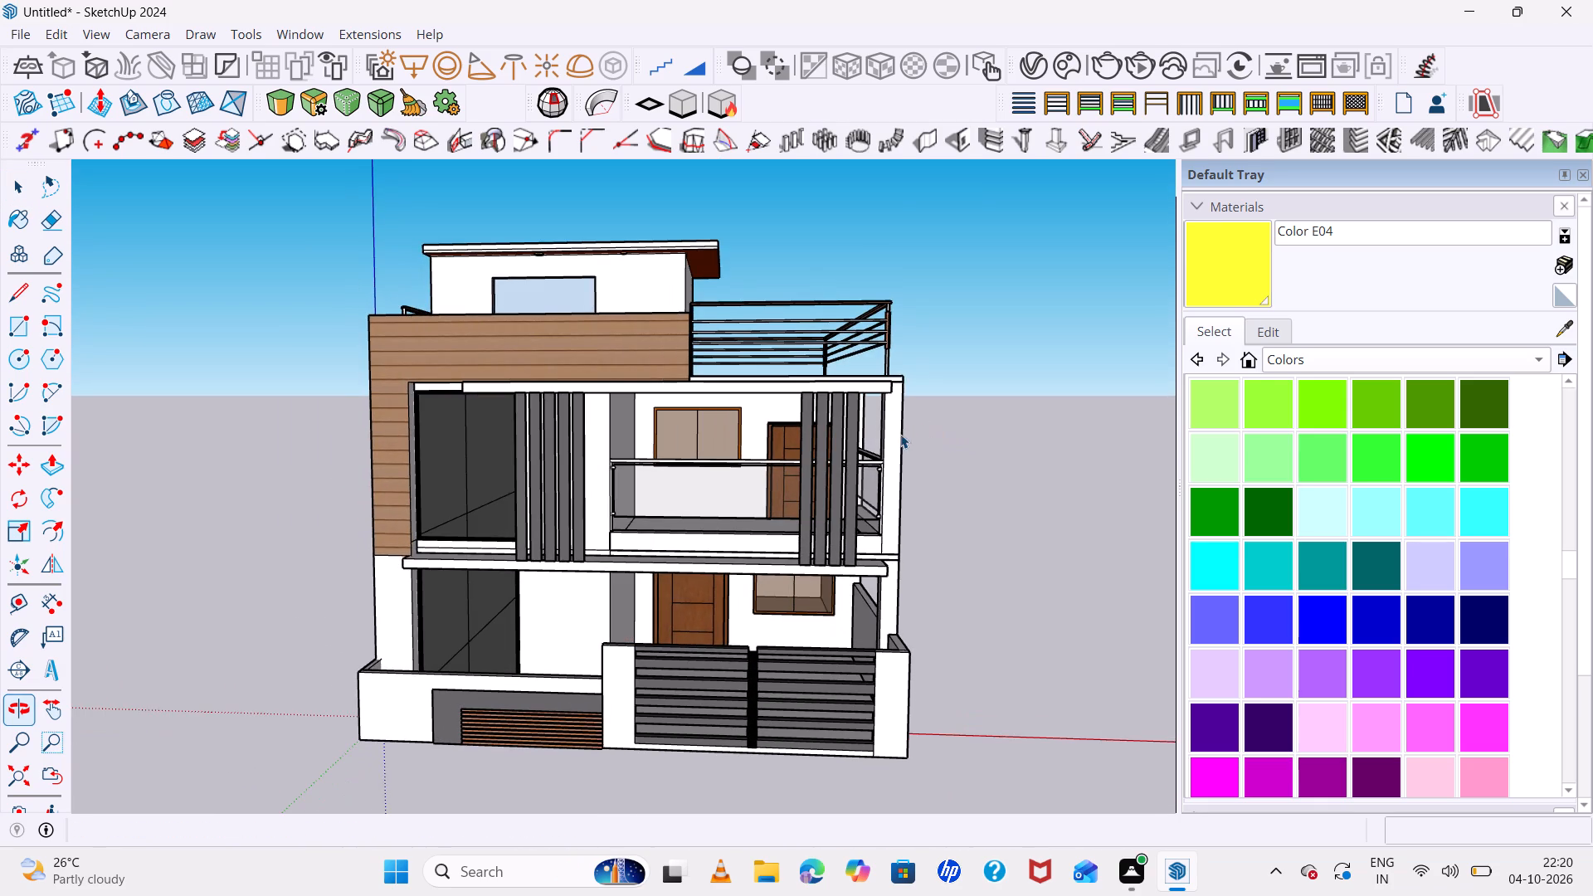
{"action": "scroll", "coordinate": [871, 739], "scroll_direction": "up", "scroll_amount": 1}
{"action": "middle_click_drag", "start_coordinate": [874, 730], "coordinate": [916, 708]}
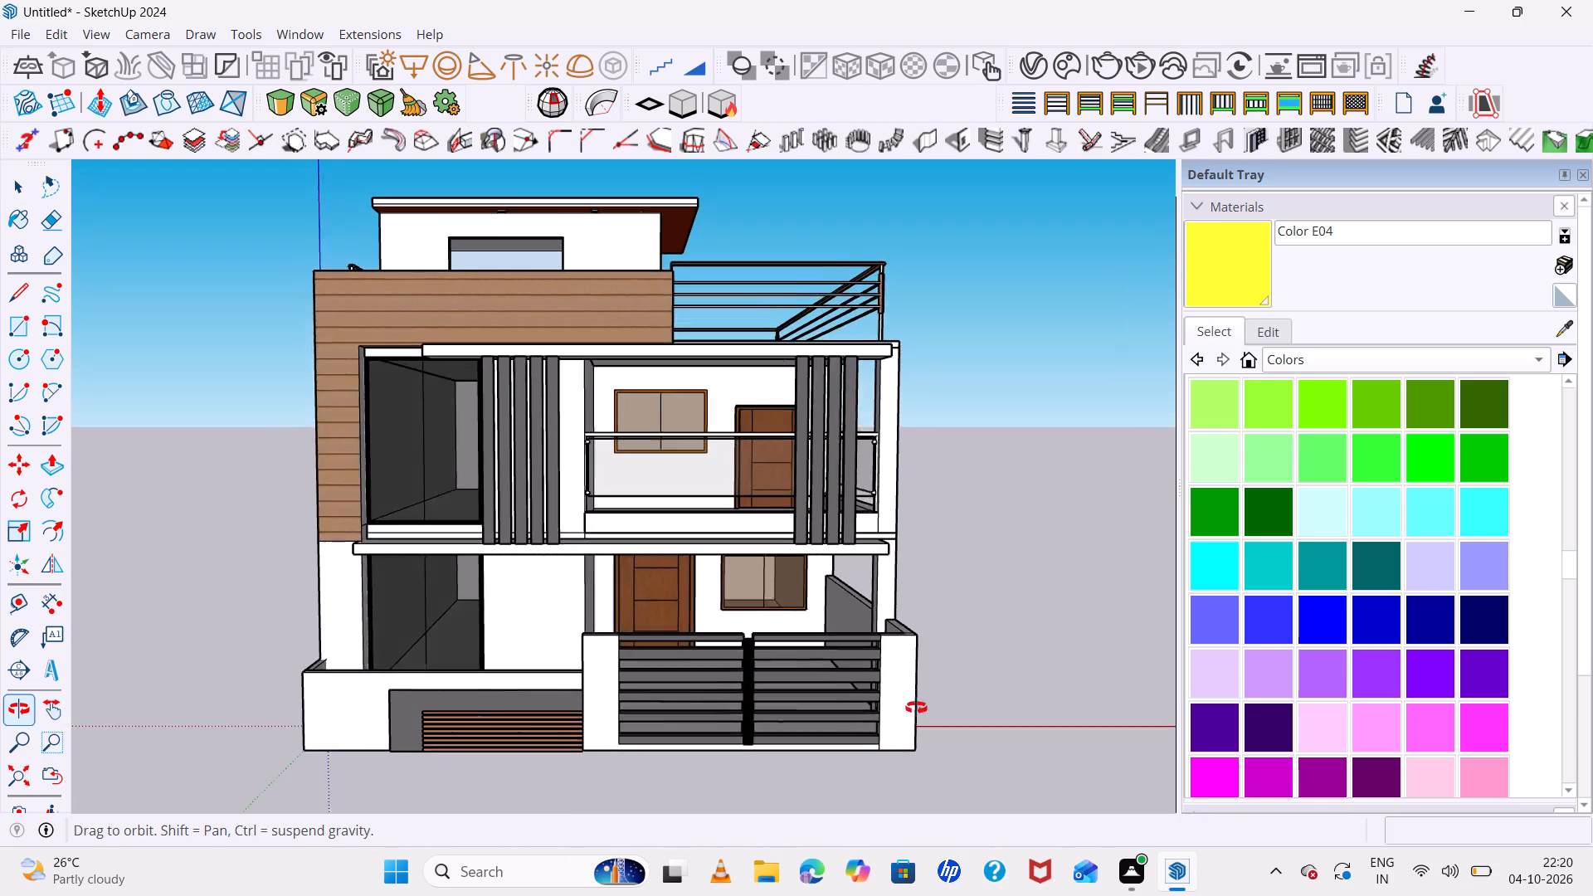
{"action": "middle_click_drag", "start_coordinate": [916, 708], "coordinate": [916, 705]}
{"action": "scroll", "coordinate": [709, 202], "scroll_direction": "down", "scroll_amount": 2}
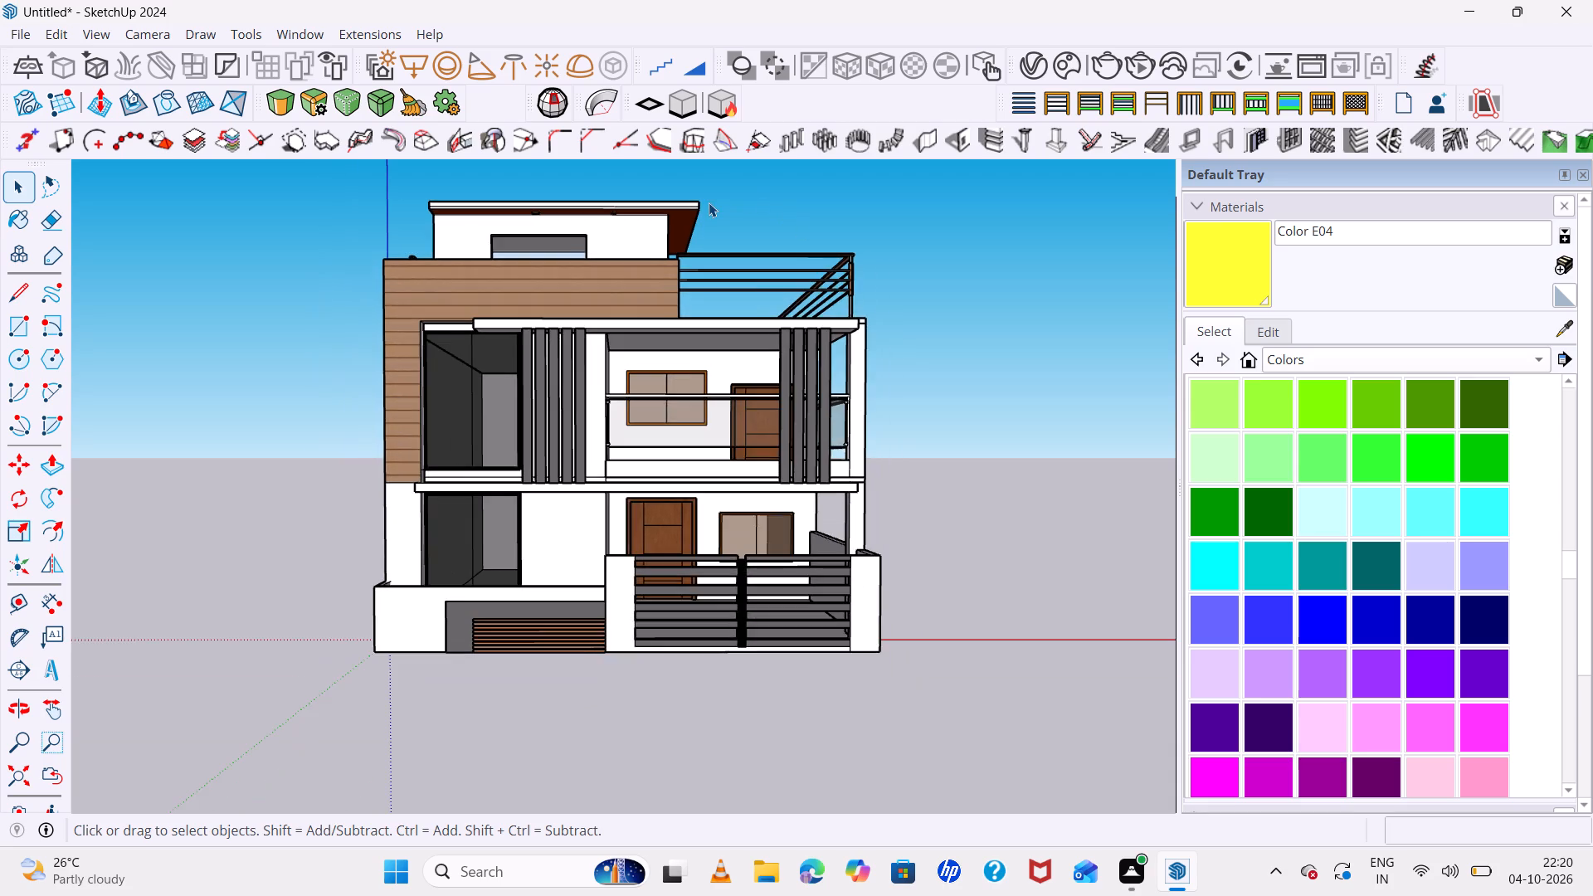
{"action": "scroll", "coordinate": [695, 173], "scroll_direction": "up", "scroll_amount": 3}
{"action": "scroll", "coordinate": [704, 191], "scroll_direction": "down", "scroll_amount": 1}
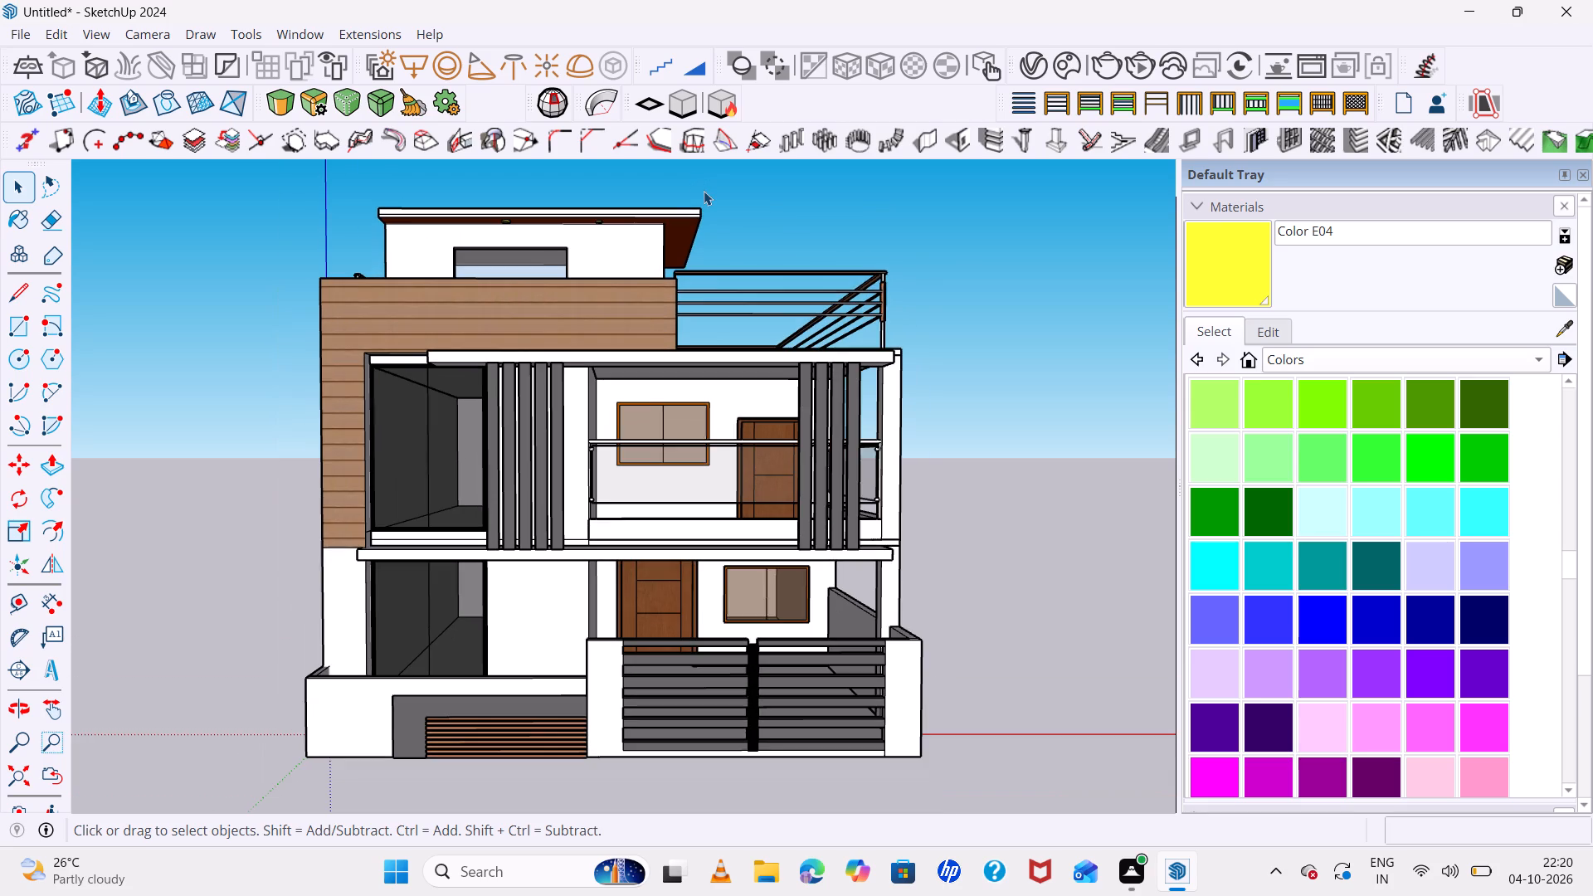
{"action": "middle_click_drag", "start_coordinate": [774, 226], "coordinate": [762, 250]}
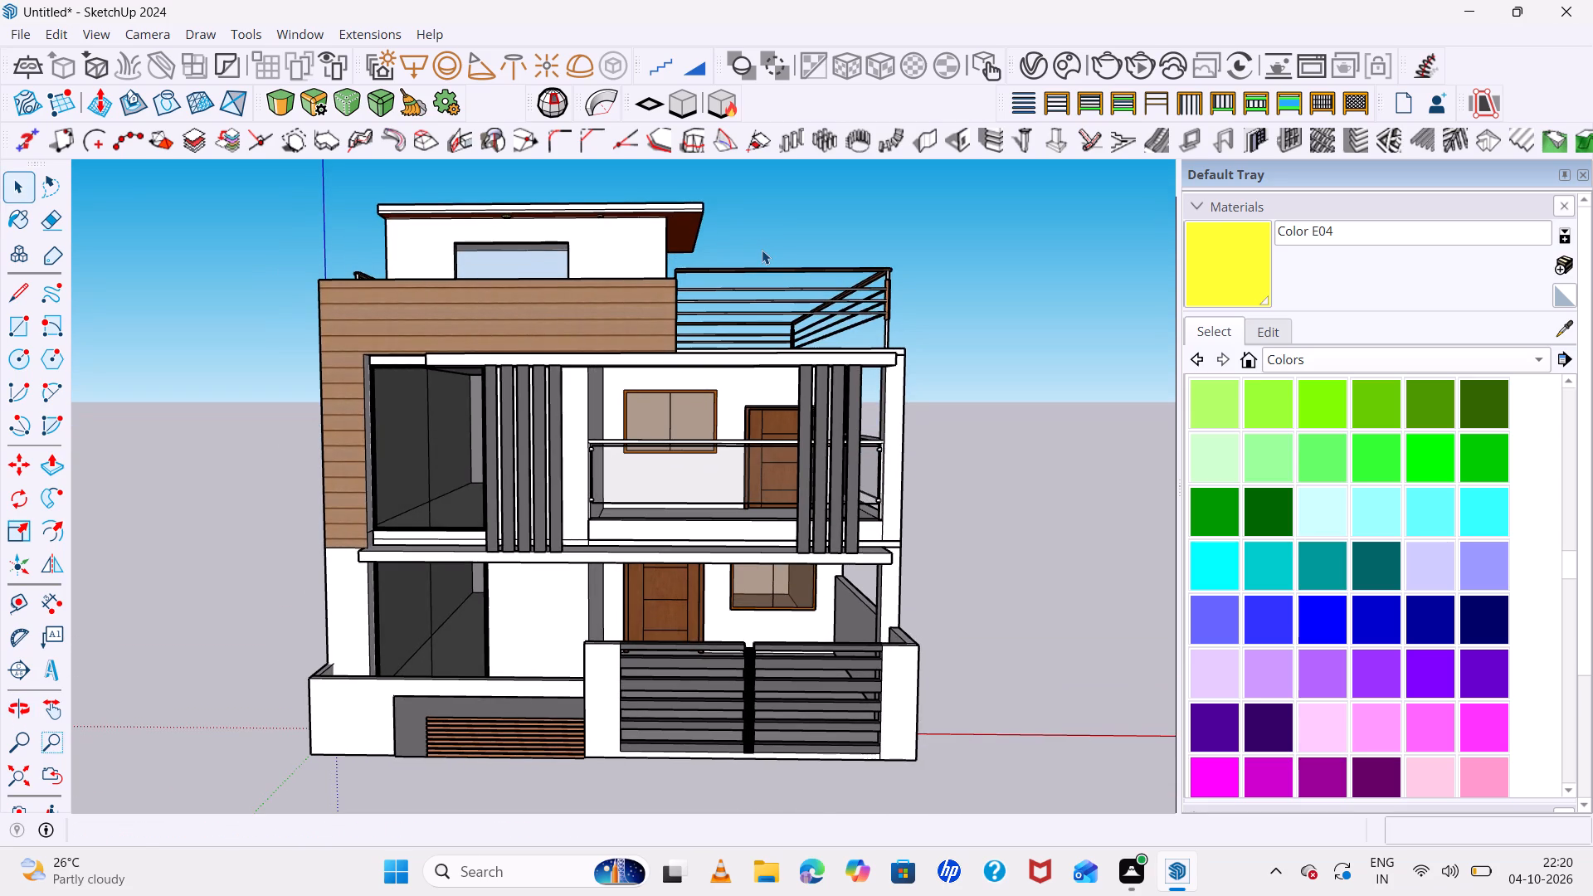
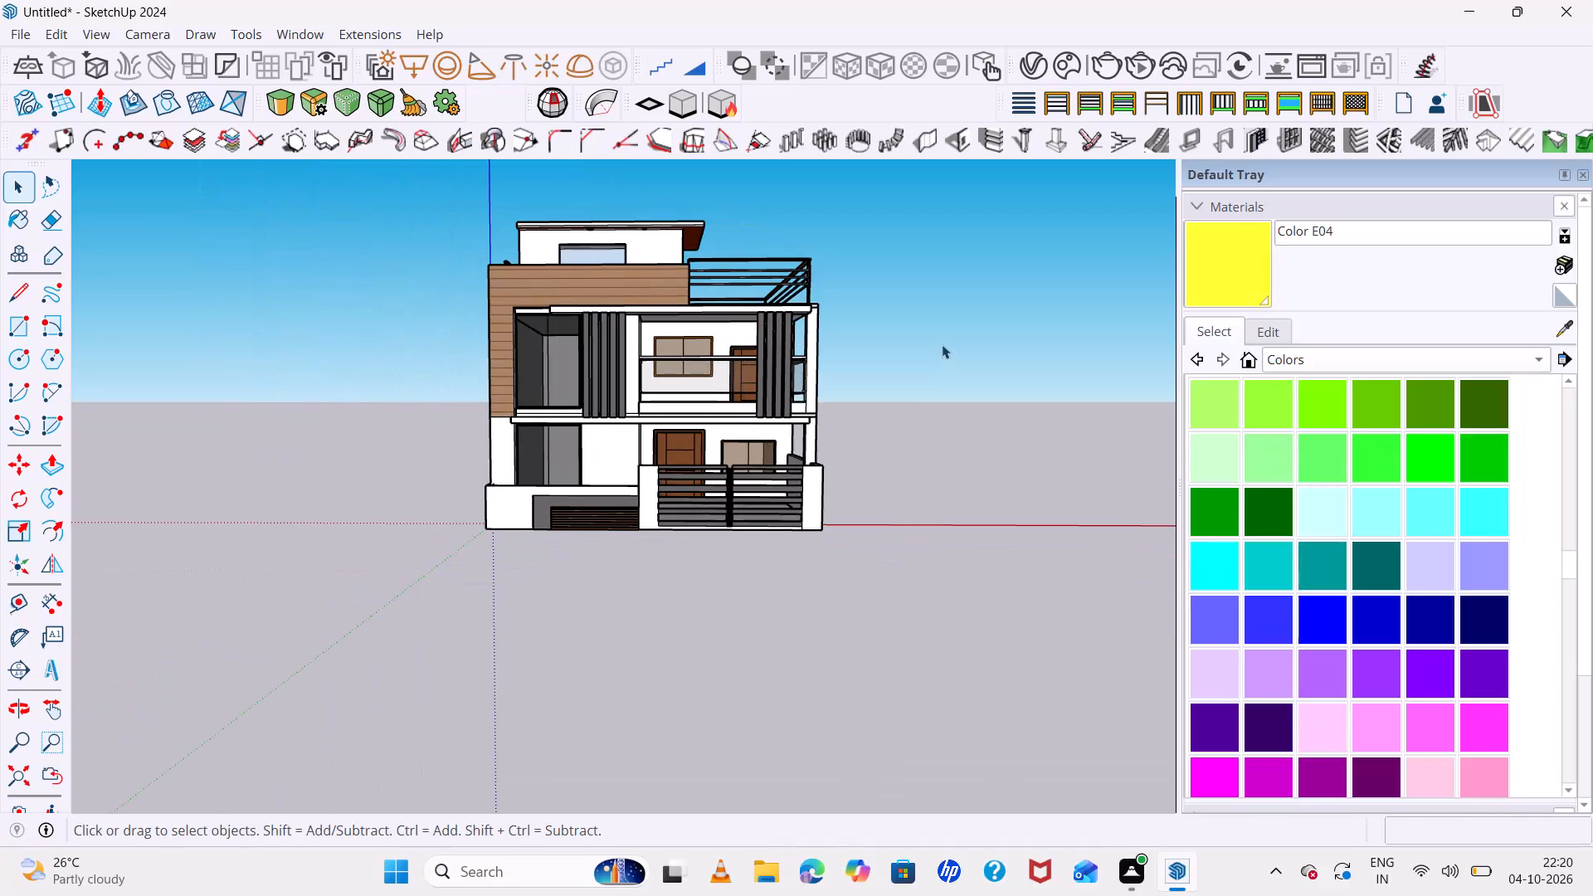
Examine the gate rails, centre post and slab undersides from close below, and the complete front from slightly above.
{"action": "scroll", "coordinate": [734, 363], "scroll_direction": "up", "scroll_amount": 8}
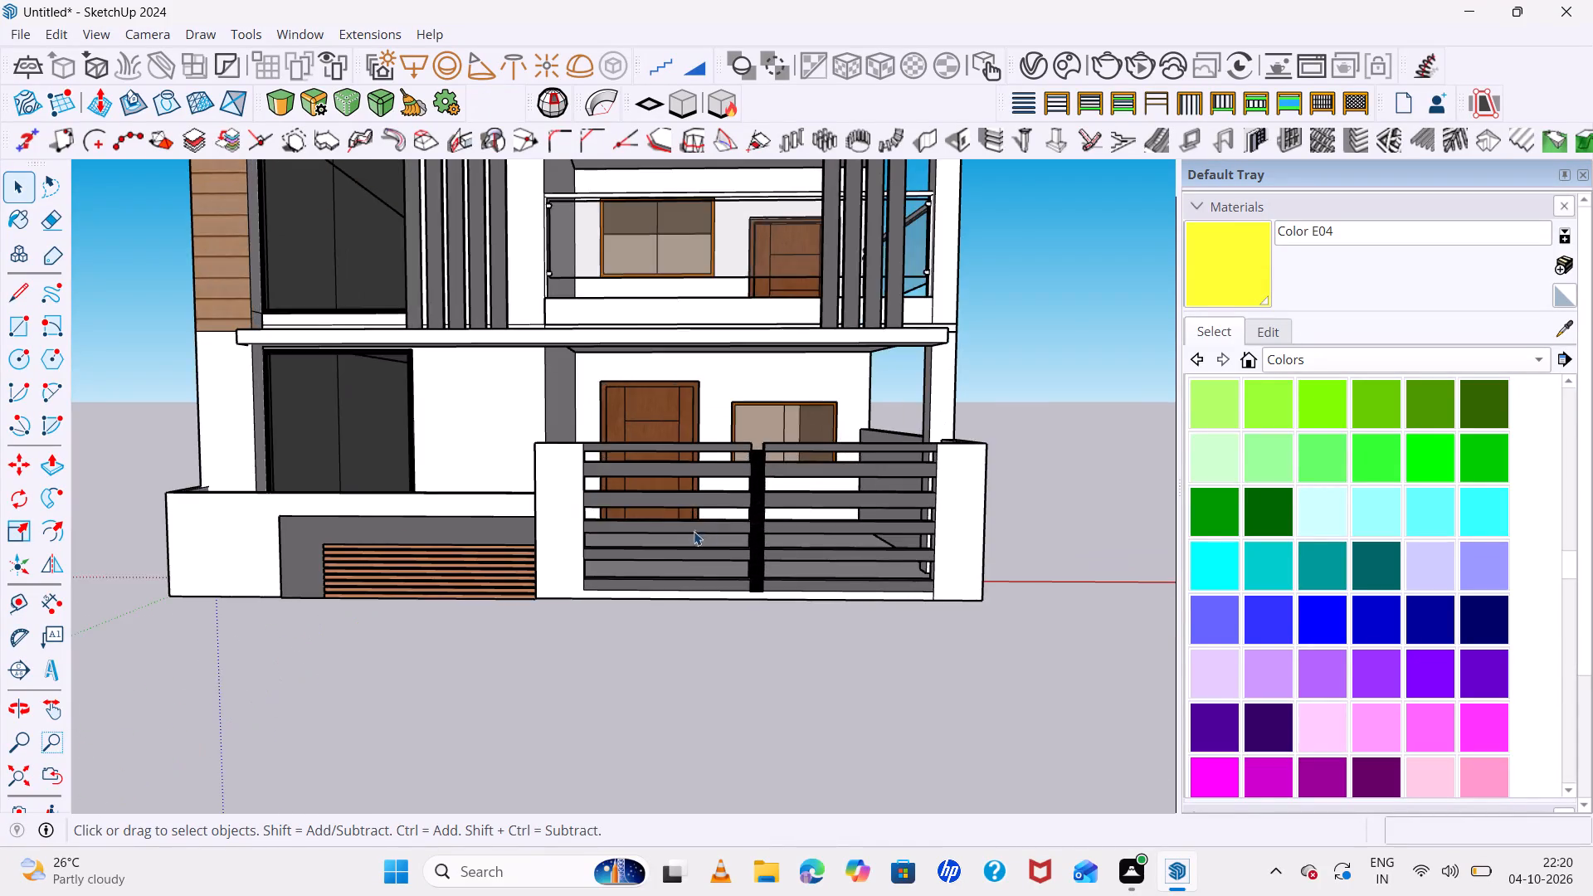
{"action": "scroll", "coordinate": [693, 533], "scroll_direction": "up", "scroll_amount": 5}
{"action": "middle_click_drag", "start_coordinate": [738, 592], "coordinate": [513, 353]}
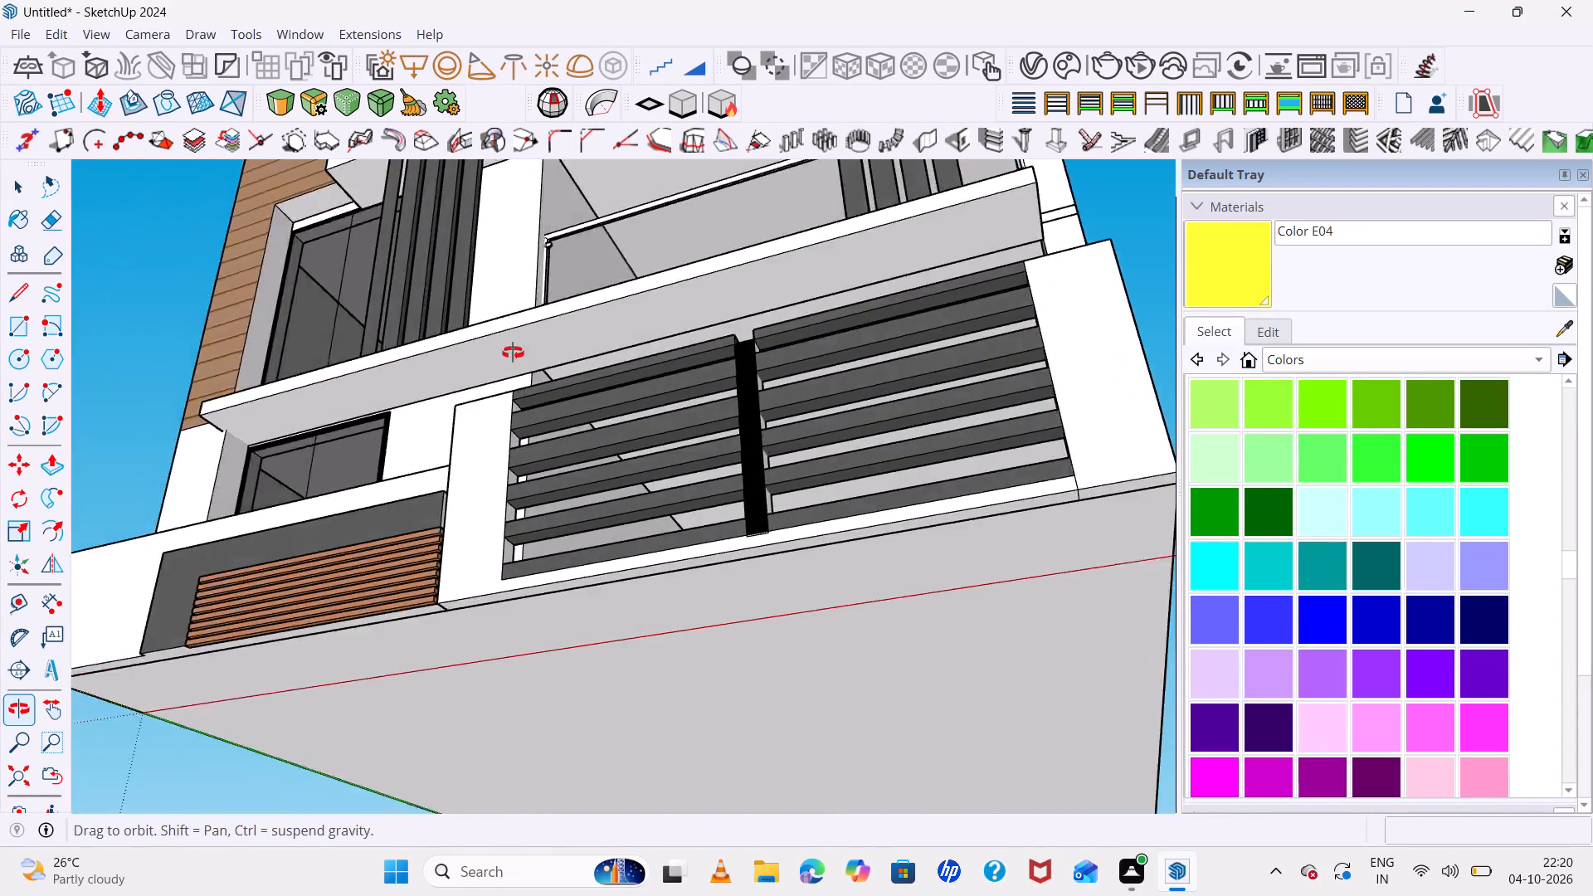
{"action": "middle_click_drag", "start_coordinate": [513, 353], "coordinate": [378, 407]}
{"action": "scroll", "coordinate": [790, 368], "scroll_direction": "down", "scroll_amount": 17}
{"action": "scroll", "coordinate": [792, 368], "scroll_direction": "down", "scroll_amount": 7}
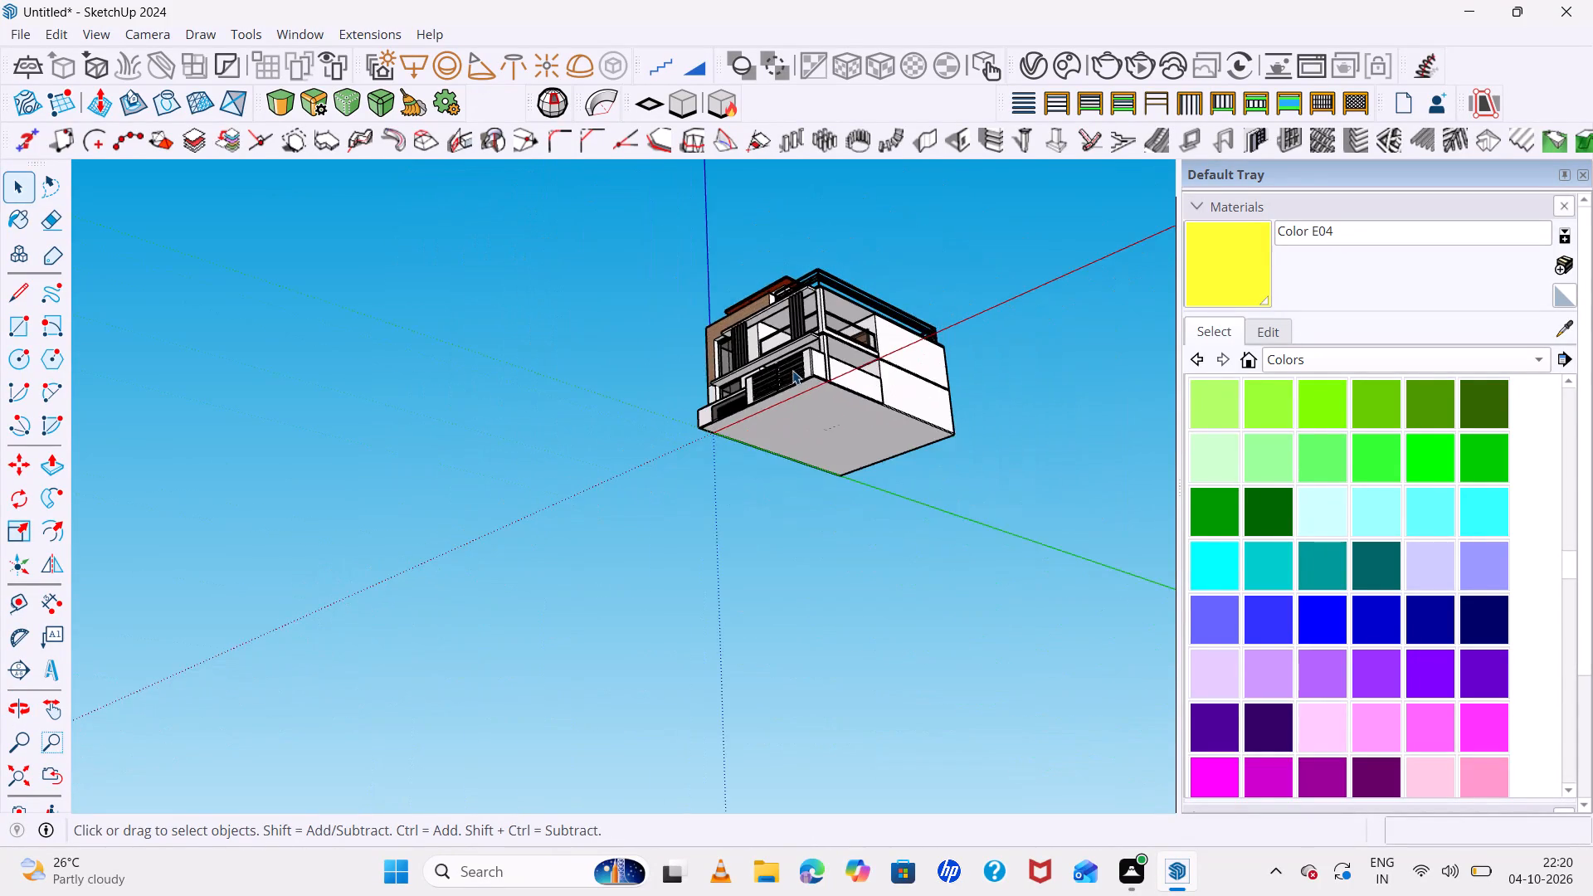
{"action": "middle_click_drag", "start_coordinate": [800, 390], "coordinate": [1007, 480]}
{"action": "scroll", "coordinate": [822, 304], "scroll_direction": "up", "scroll_amount": 14}
{"action": "middle_click_drag", "start_coordinate": [880, 417], "coordinate": [963, 534]}
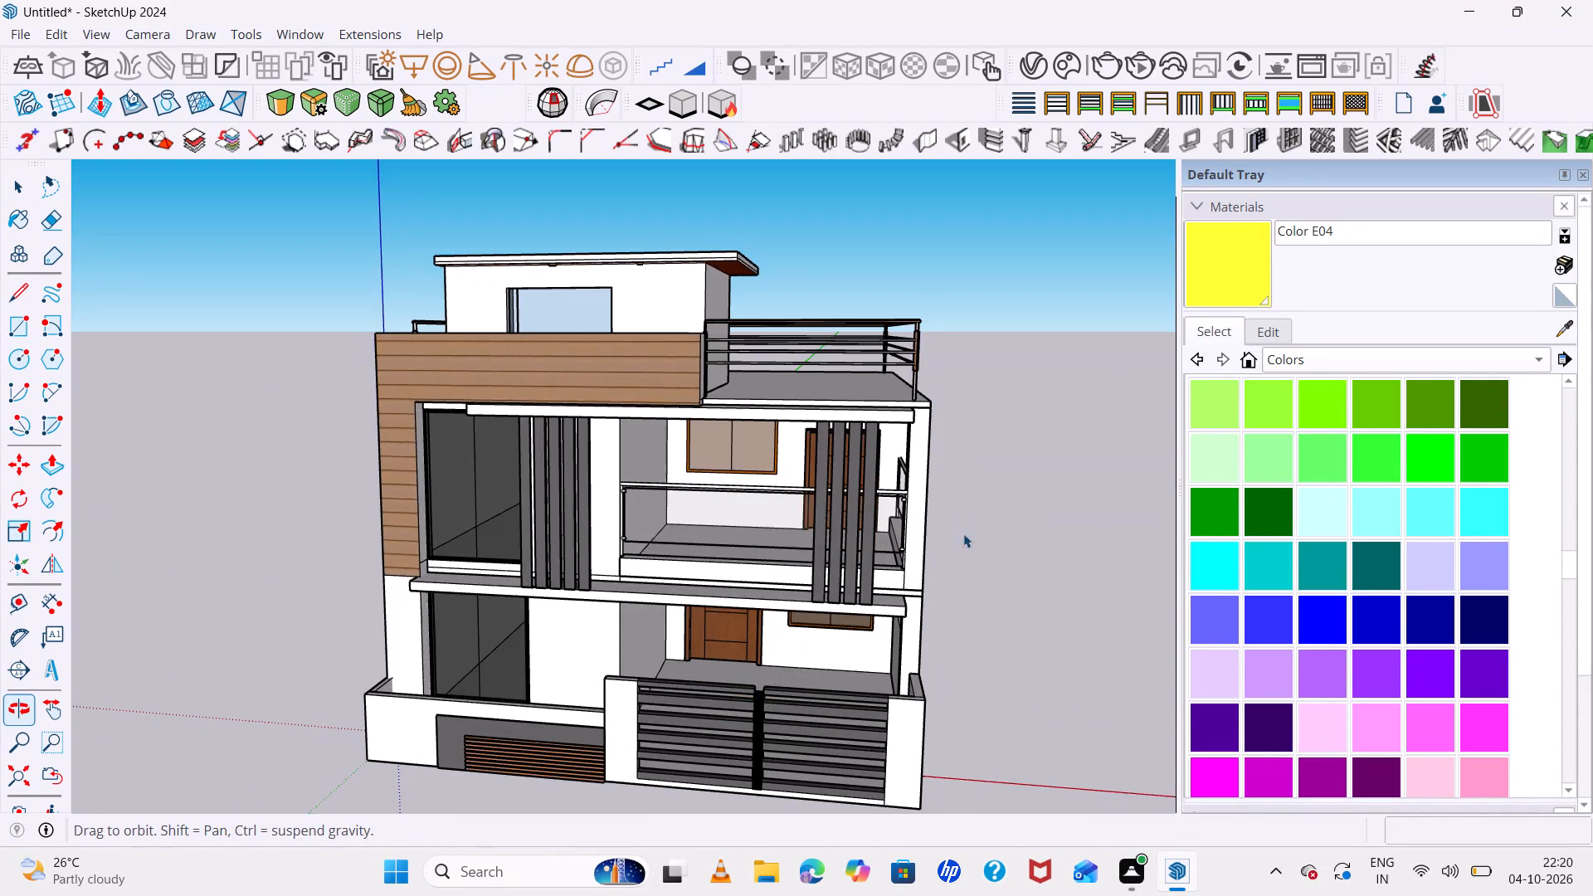
{"action": "scroll", "coordinate": [883, 382], "scroll_direction": "down", "scroll_amount": 7}
{"action": "scroll", "coordinate": [878, 373], "scroll_direction": "up", "scroll_amount": 14}
Examine the gate-side wall, side balcony openings and railing, the front gate close up, and the underside of the house base.
{"action": "middle_click_drag", "start_coordinate": [882, 367], "coordinate": [422, 301]}
{"action": "scroll", "coordinate": [595, 280], "scroll_direction": "down", "scroll_amount": 8}
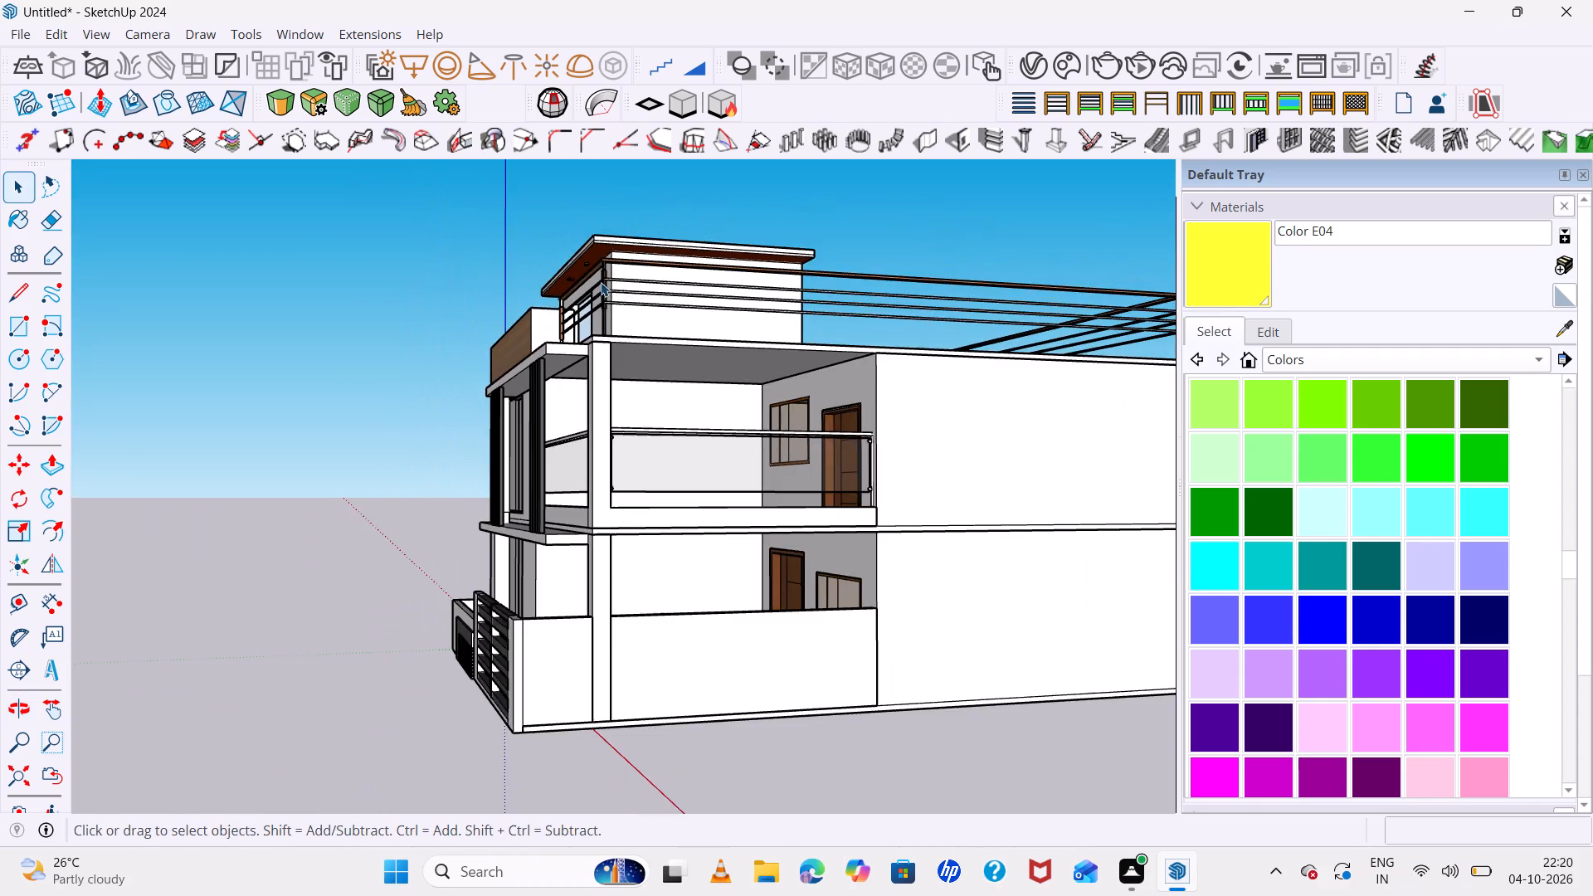
{"action": "scroll", "coordinate": [606, 282], "scroll_direction": "down", "scroll_amount": 14}
{"action": "middle_click_drag", "start_coordinate": [593, 392], "coordinate": [721, 402]}
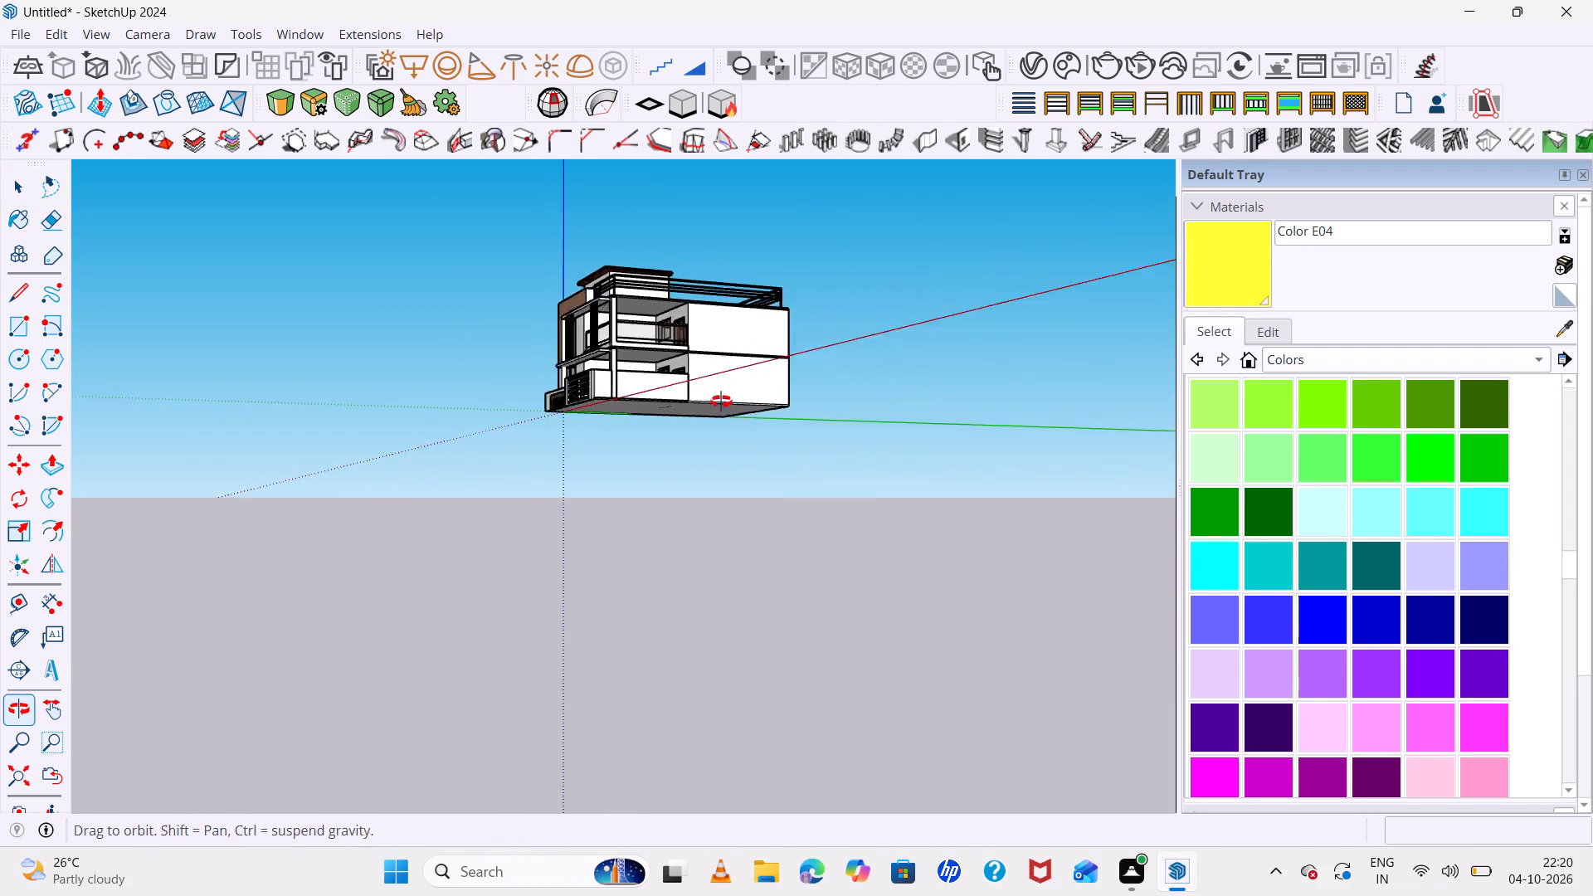
{"action": "middle_click_drag", "start_coordinate": [721, 402], "coordinate": [868, 420]}
{"action": "scroll", "coordinate": [684, 359], "scroll_direction": "up", "scroll_amount": 8}
{"action": "scroll", "coordinate": [553, 346], "scroll_direction": "up", "scroll_amount": 6}
{"action": "middle_click_drag", "start_coordinate": [647, 436], "coordinate": [1009, 513]}
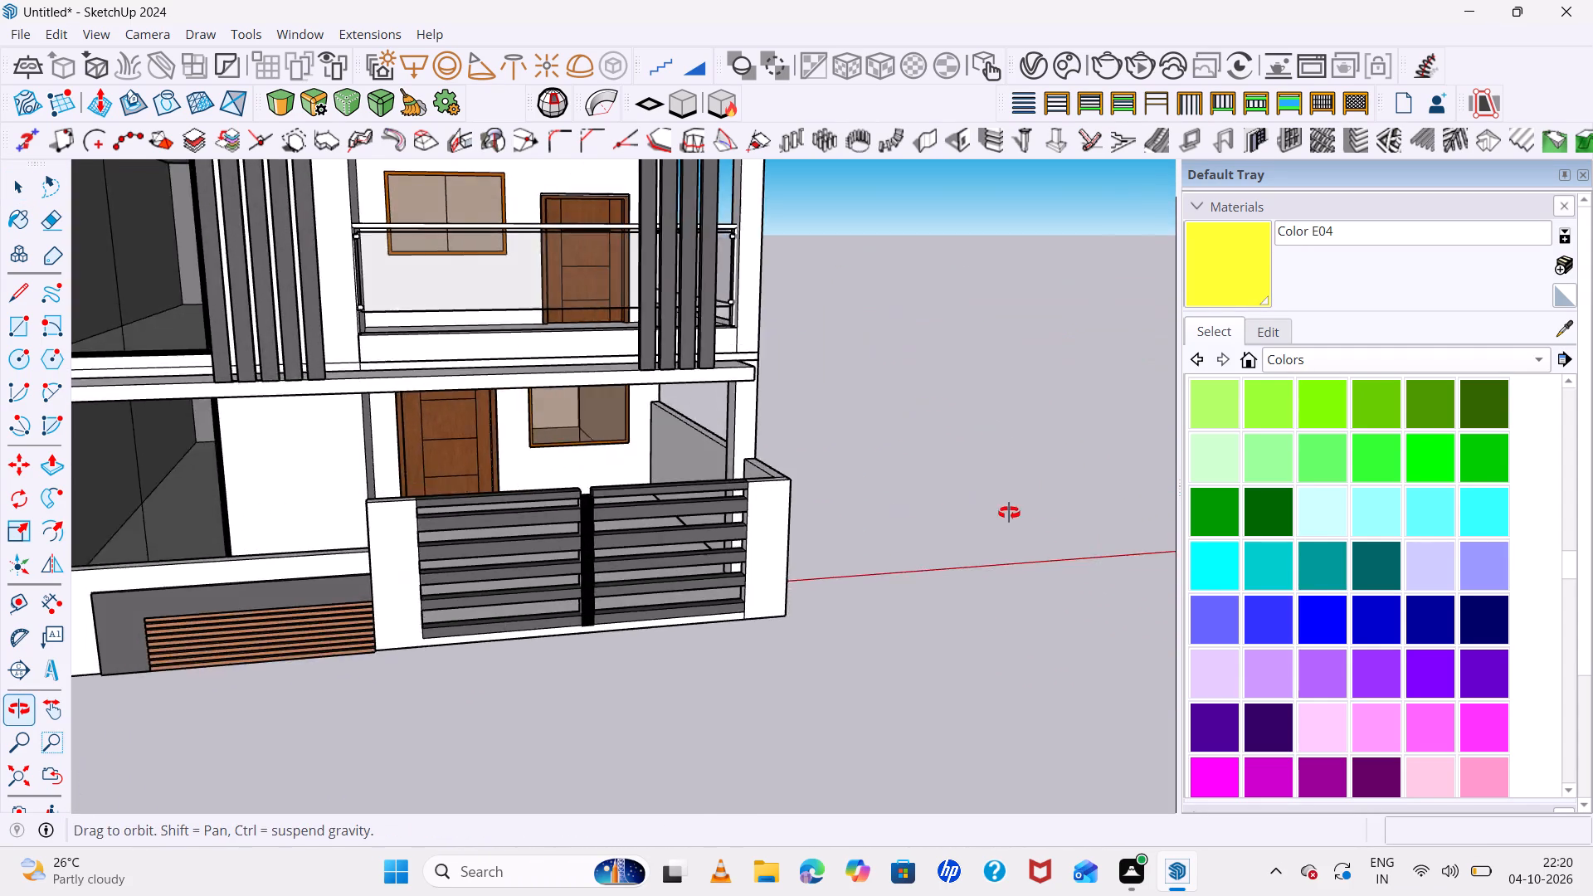
{"action": "middle_click_drag", "start_coordinate": [1009, 513], "coordinate": [235, 147]}
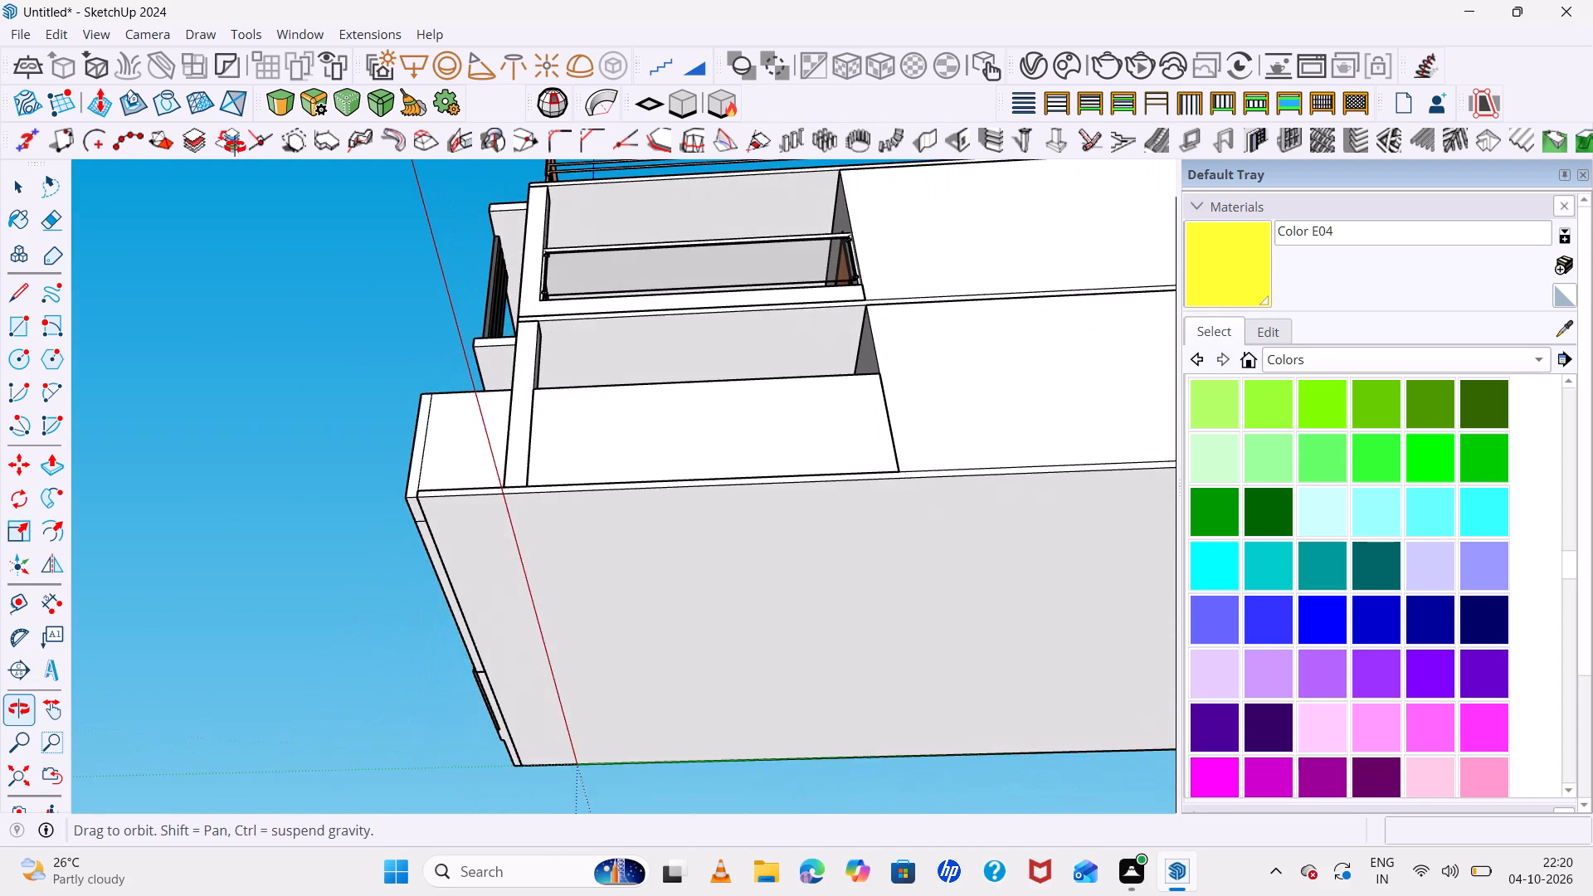
{"action": "middle_click_drag", "start_coordinate": [235, 147], "coordinate": [331, 242]}
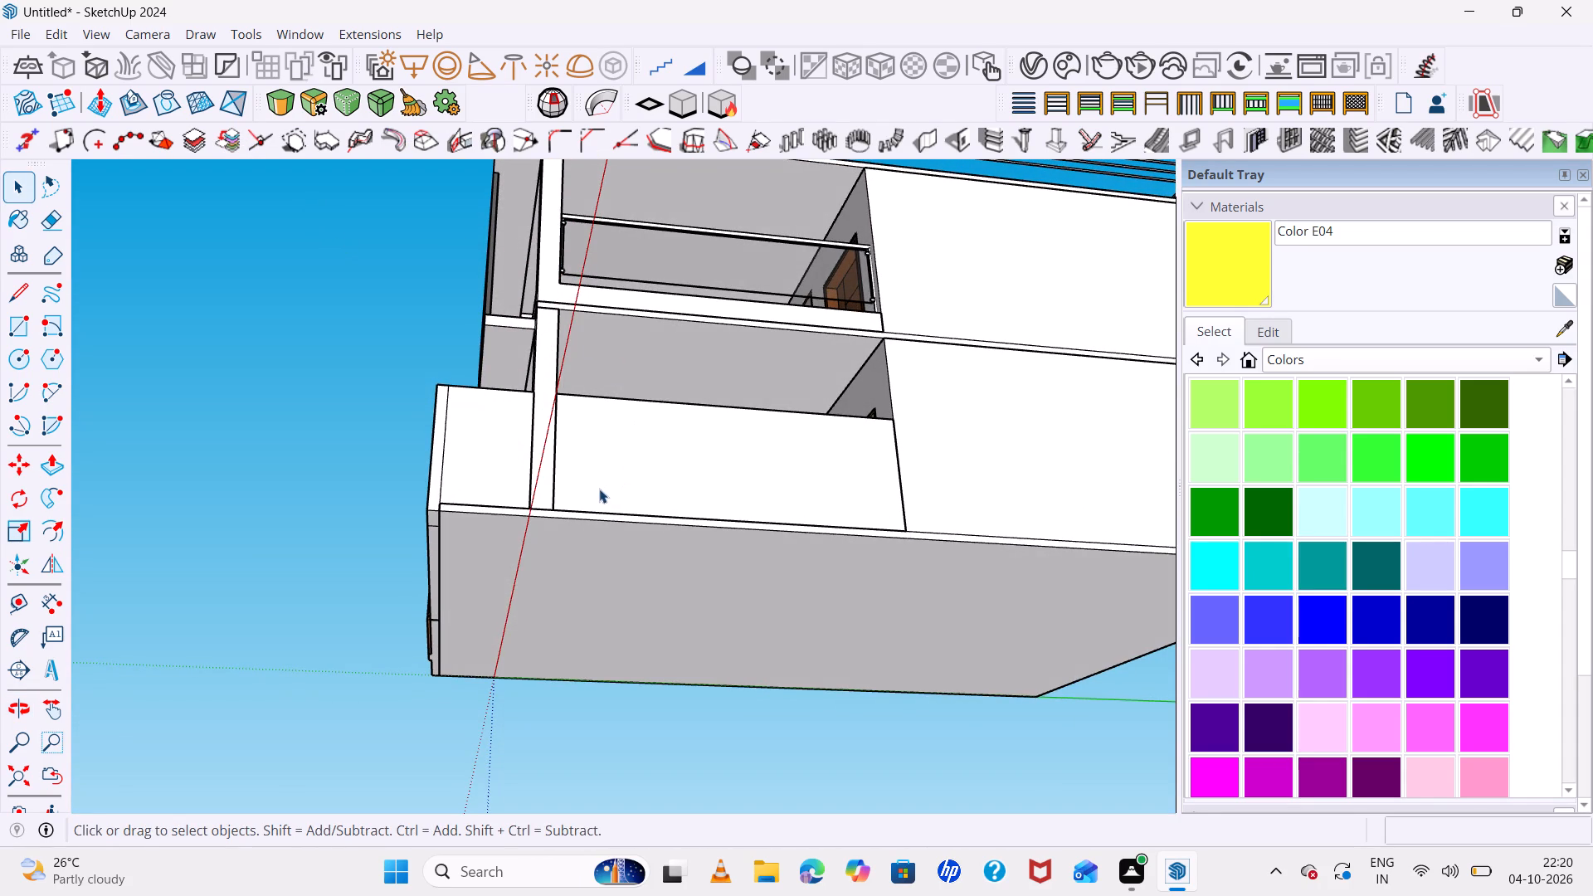
{"action": "scroll", "coordinate": [596, 459], "scroll_direction": "down", "scroll_amount": 15}
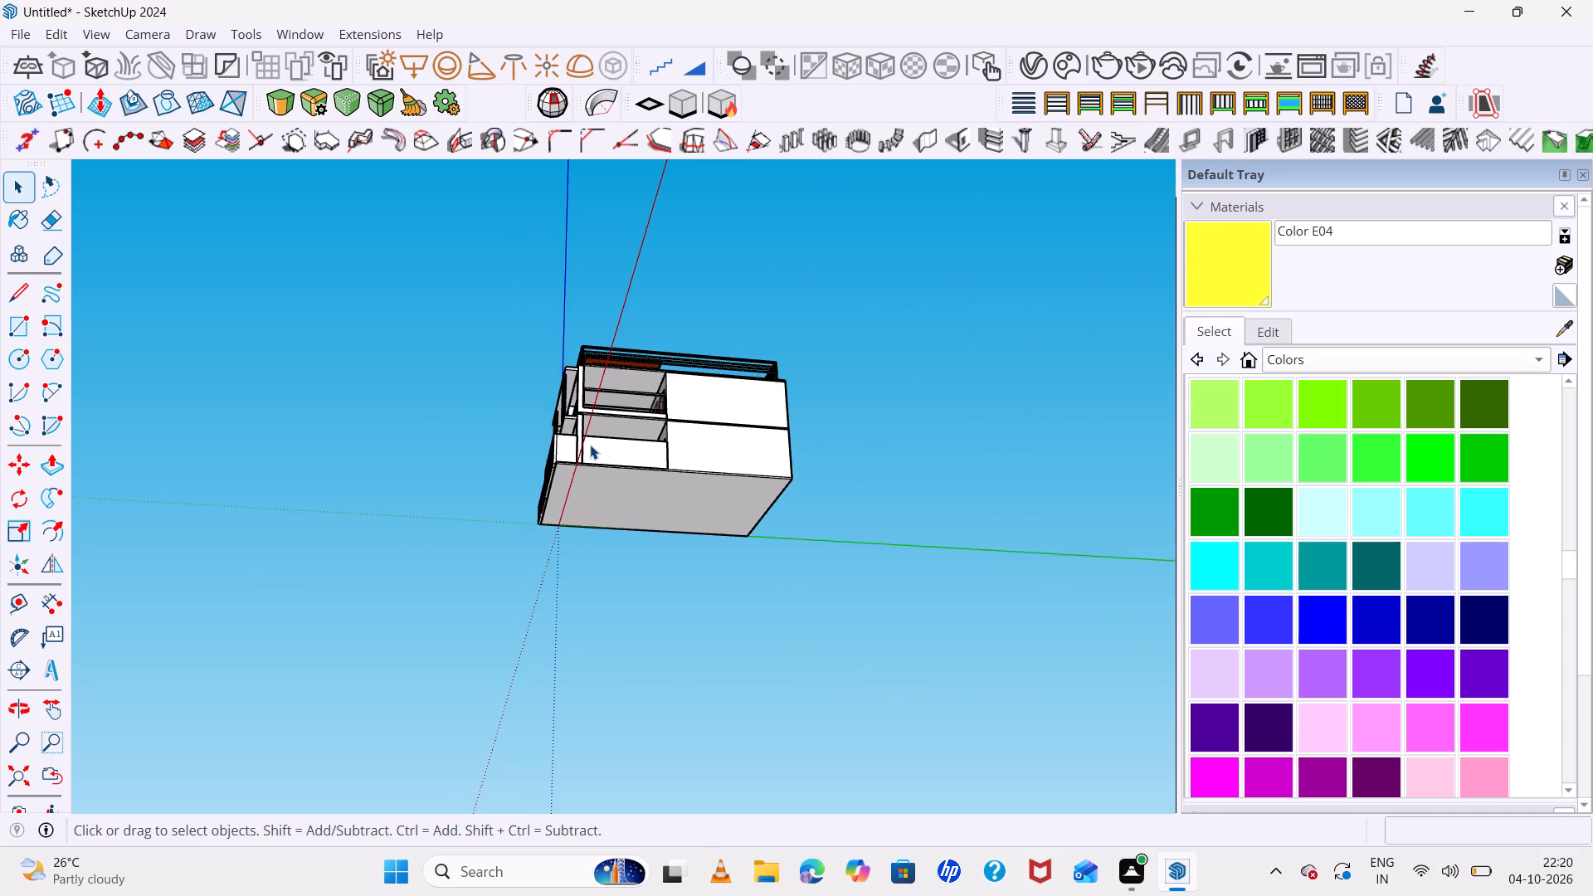
Review the whole house from the front, the wood-clad front corner and a low front angle.
{"action": "scroll", "coordinate": [590, 445], "scroll_direction": "up", "scroll_amount": 1}
{"action": "middle_click_drag", "start_coordinate": [590, 446], "coordinate": [1103, 677]}
{"action": "scroll", "coordinate": [677, 423], "scroll_direction": "up", "scroll_amount": 7}
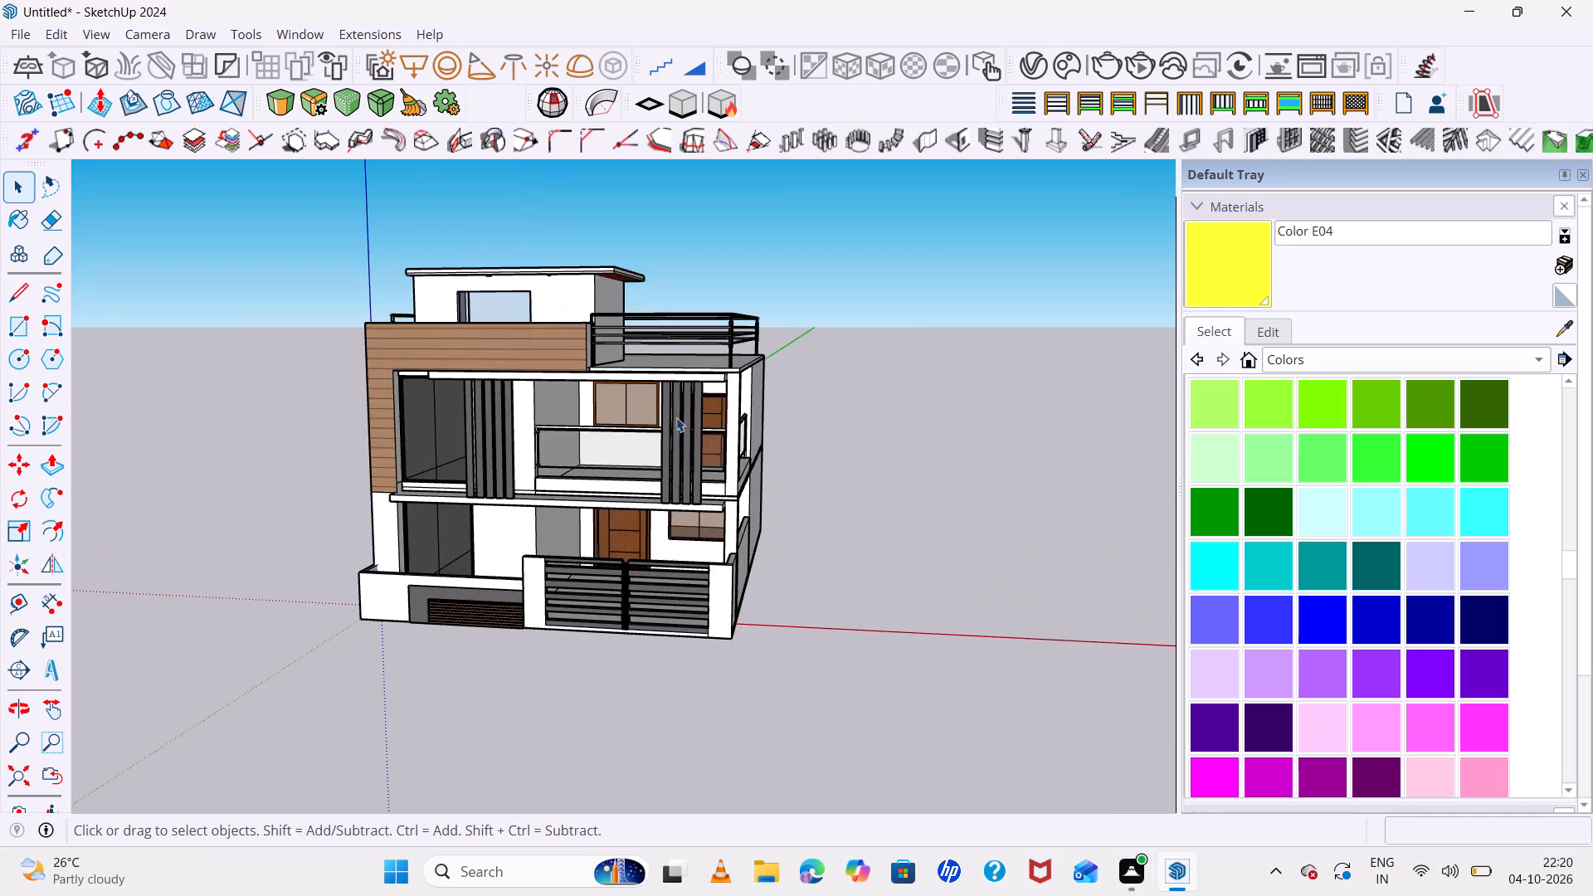
{"action": "scroll", "coordinate": [675, 415], "scroll_direction": "up", "scroll_amount": 7}
{"action": "middle_click_drag", "start_coordinate": [680, 416], "coordinate": [952, 408]}
{"action": "scroll", "coordinate": [867, 350], "scroll_direction": "down", "scroll_amount": 7}
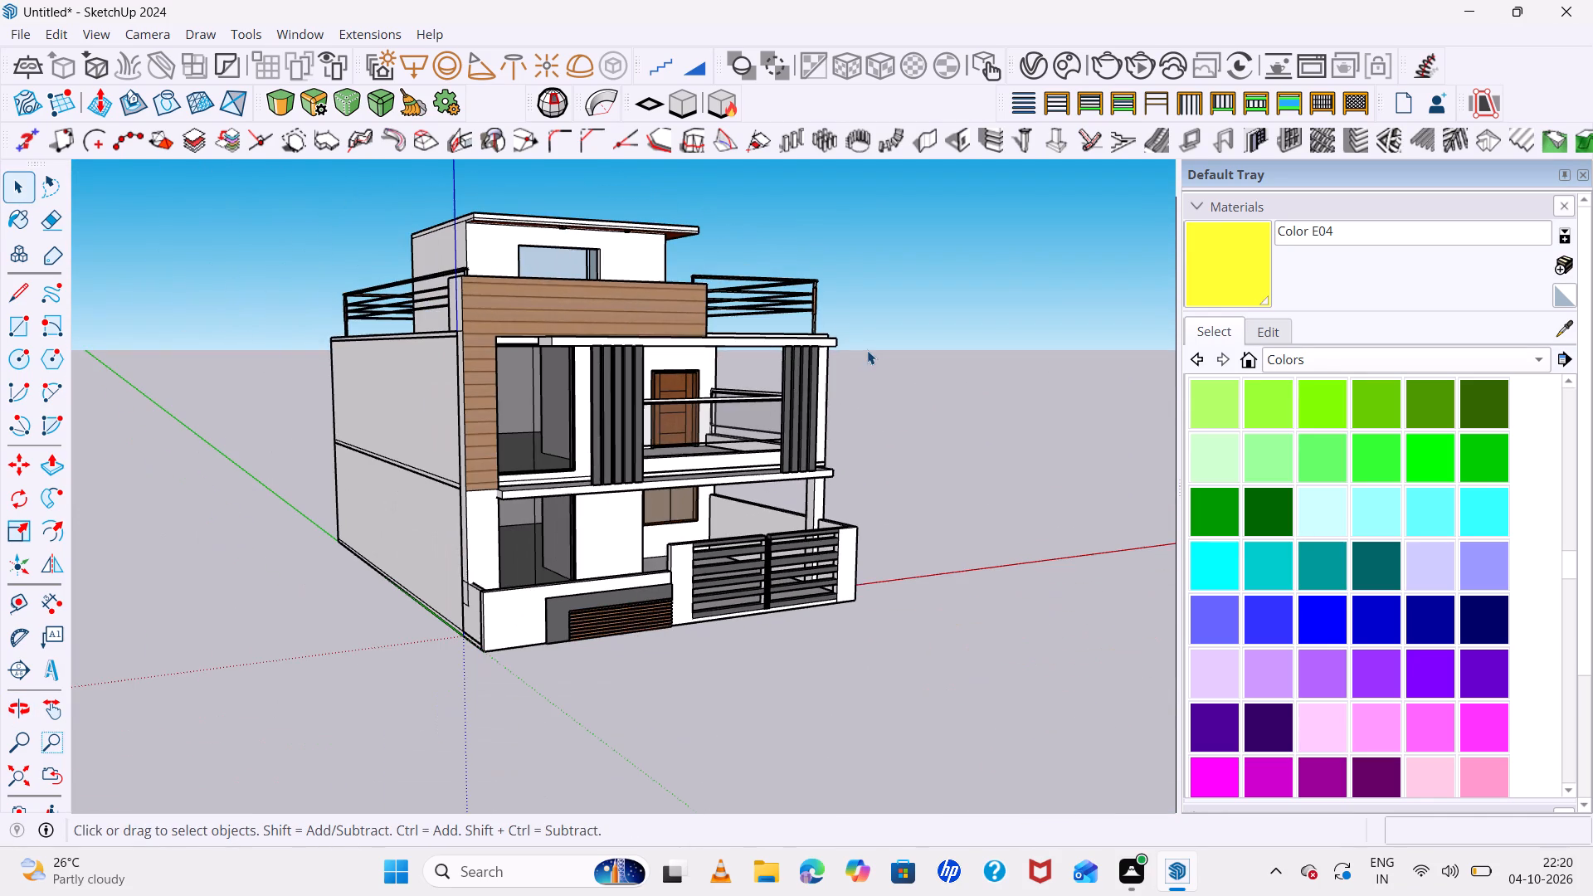
{"action": "middle_click_drag", "start_coordinate": [826, 492], "coordinate": [618, 408]}
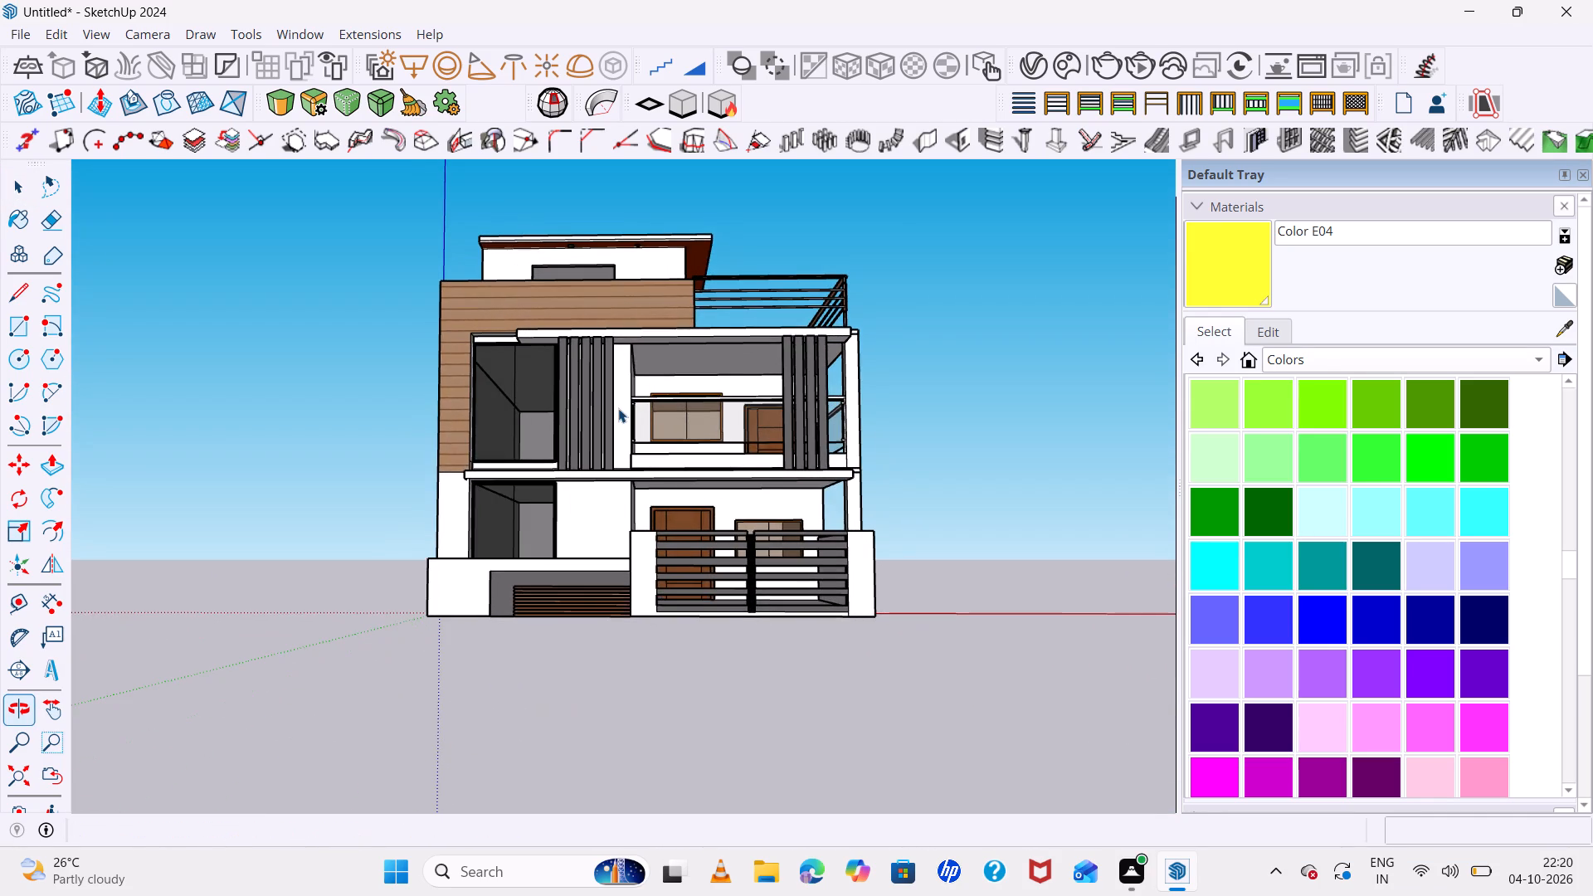
{"action": "scroll", "coordinate": [616, 407], "scroll_direction": "up", "scroll_amount": 3}
{"action": "scroll", "coordinate": [615, 393], "scroll_direction": "down", "scroll_amount": 3}
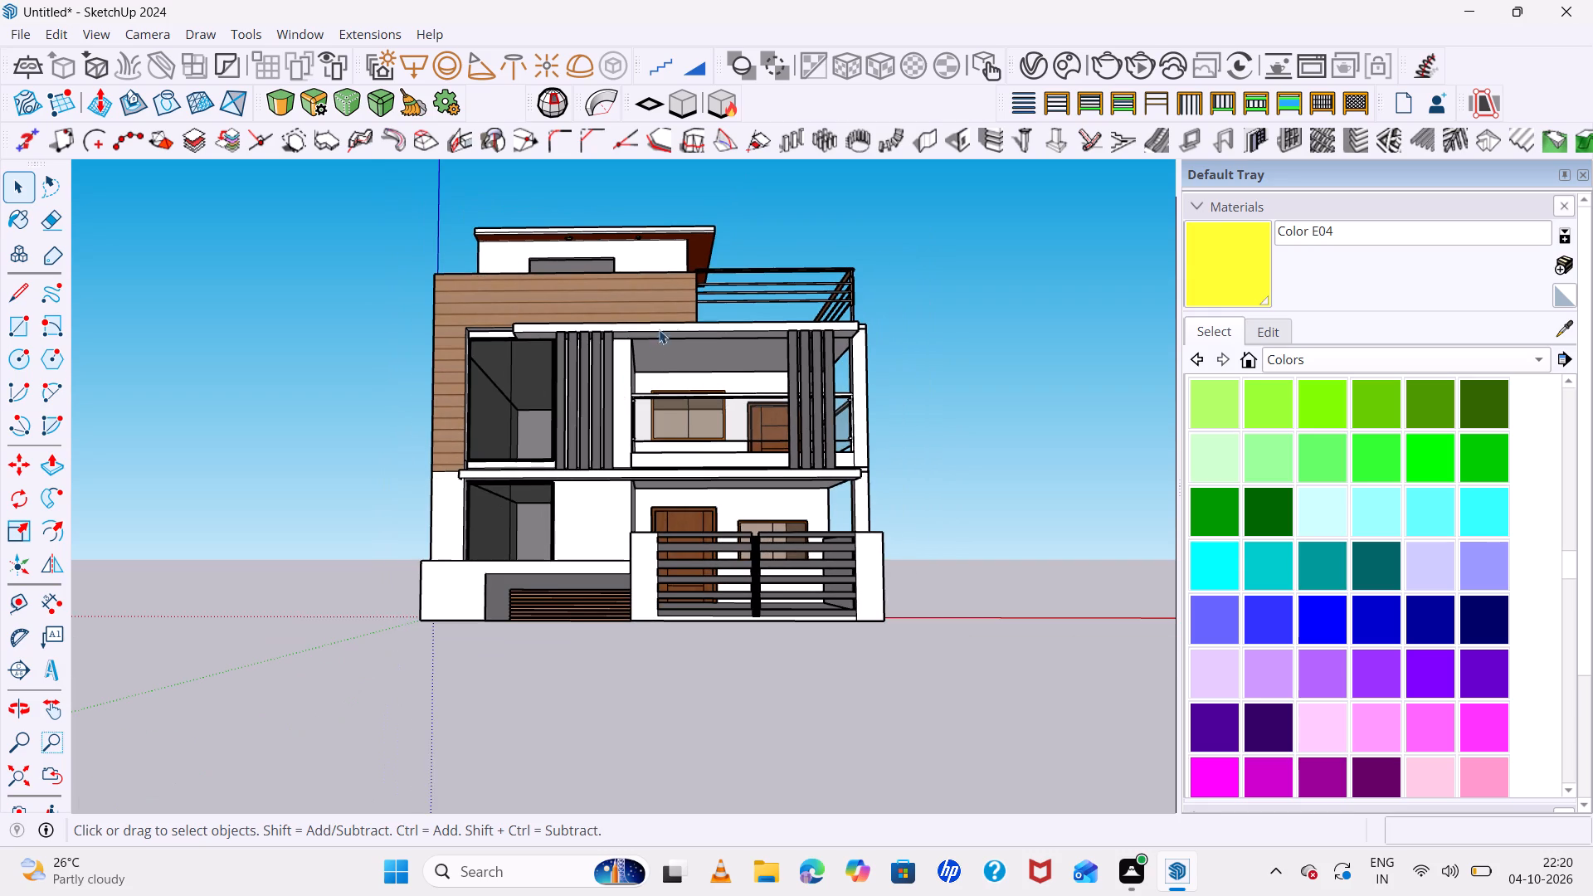
{"action": "scroll", "coordinate": [780, 254], "scroll_direction": "up", "scroll_amount": 2}
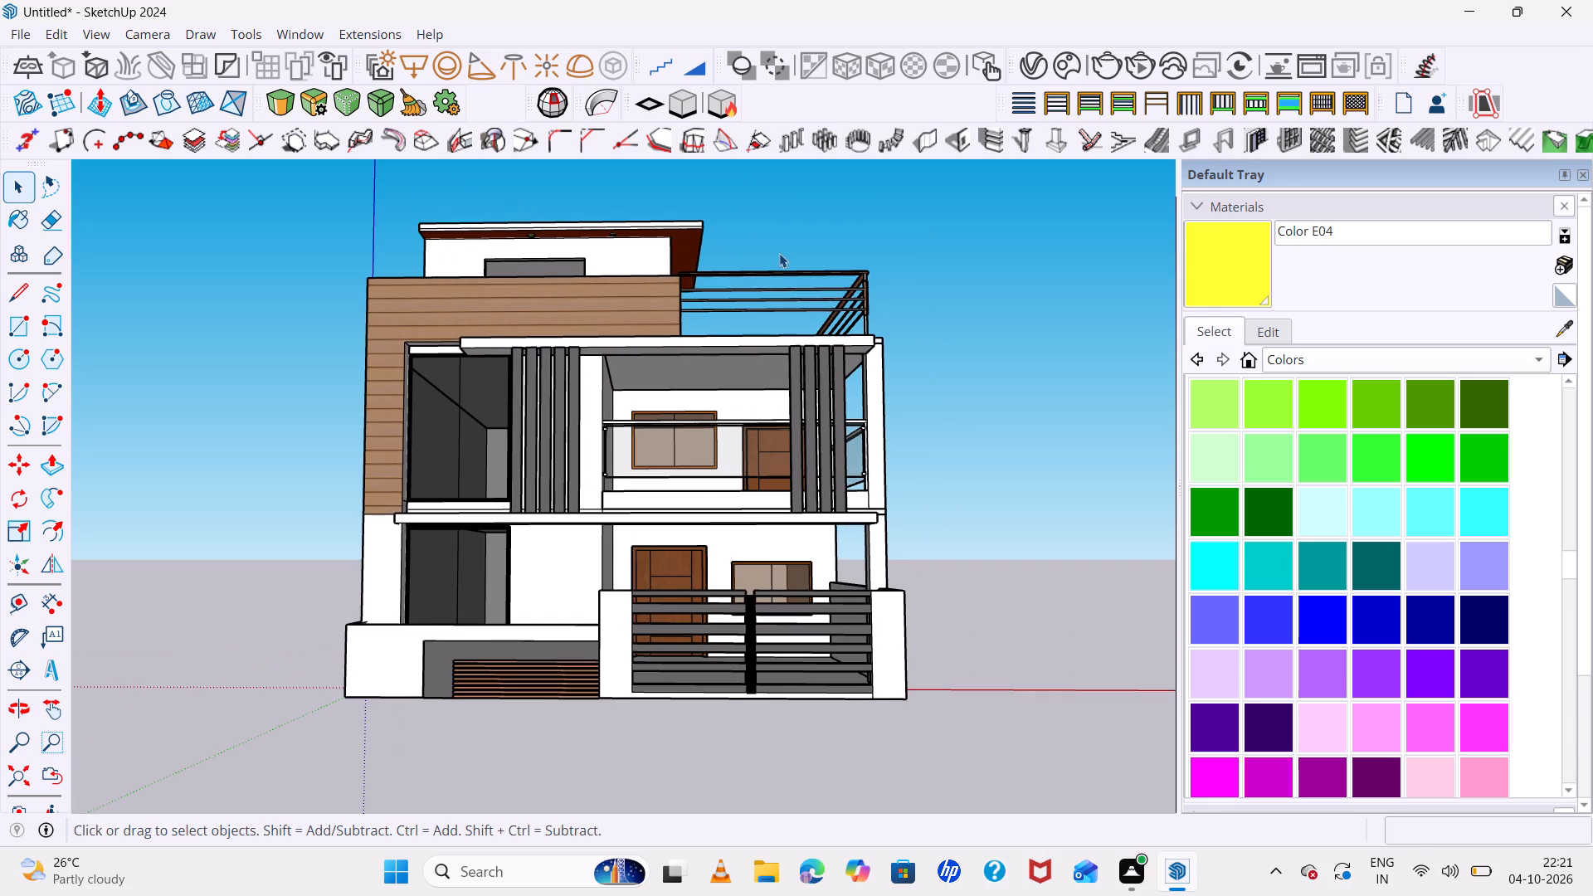
{"action": "scroll", "coordinate": [779, 253], "scroll_direction": "down", "scroll_amount": 2}
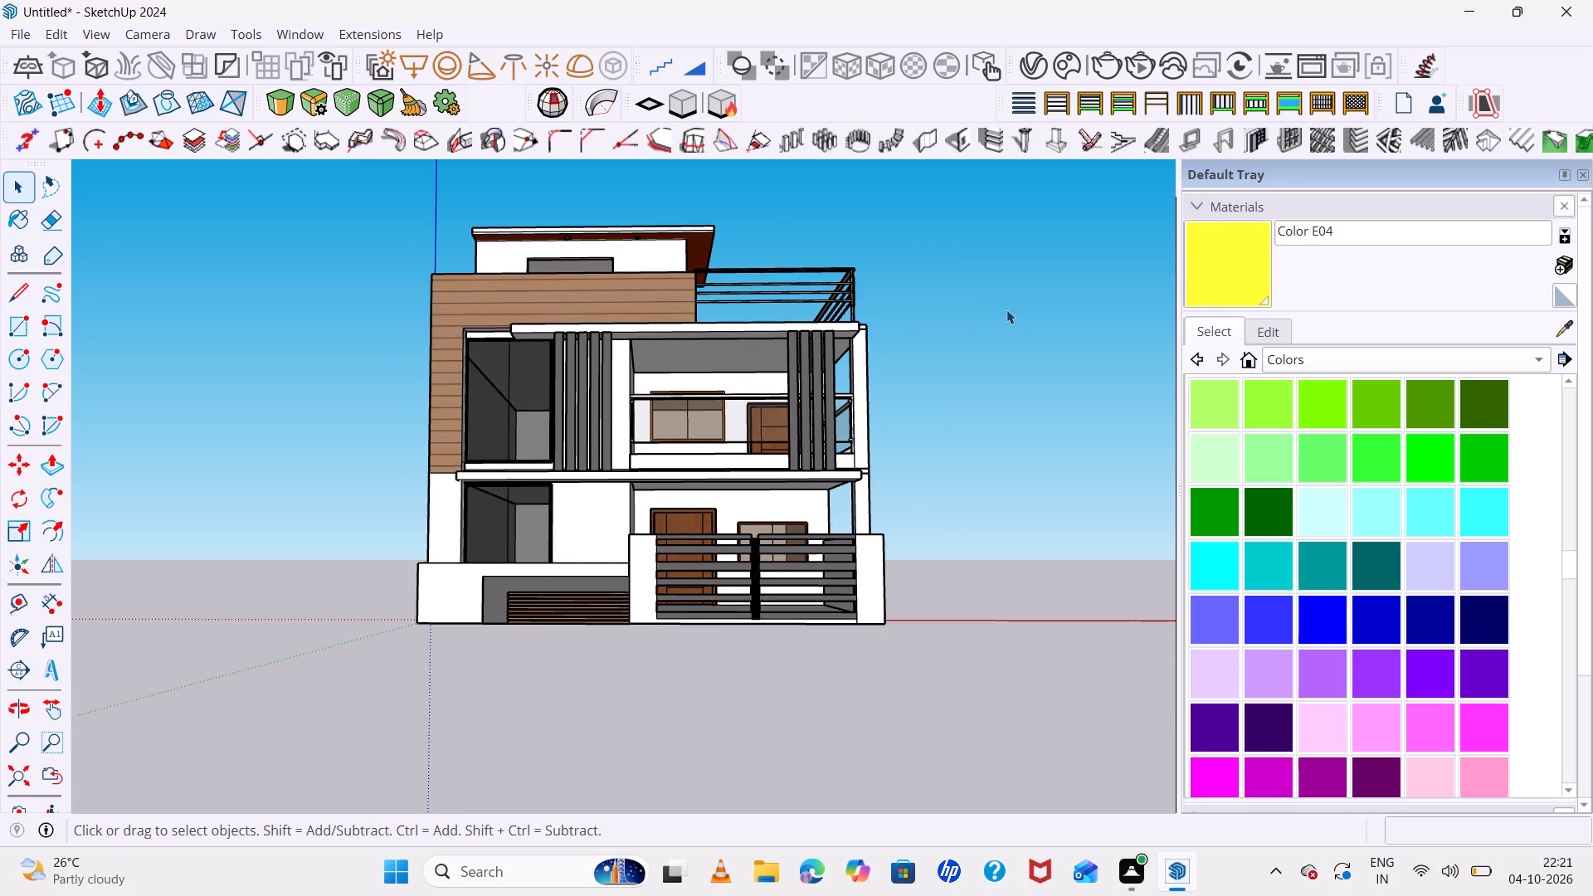
Examine the front elevation nearly straight on at slightly varied heights, covering the roof, terrace railing, cladding, fins, balcony and gate.
{"action": "scroll", "coordinate": [1006, 309], "scroll_direction": "up", "scroll_amount": 1}
{"action": "middle_click_drag", "start_coordinate": [606, 271], "coordinate": [620, 323]}
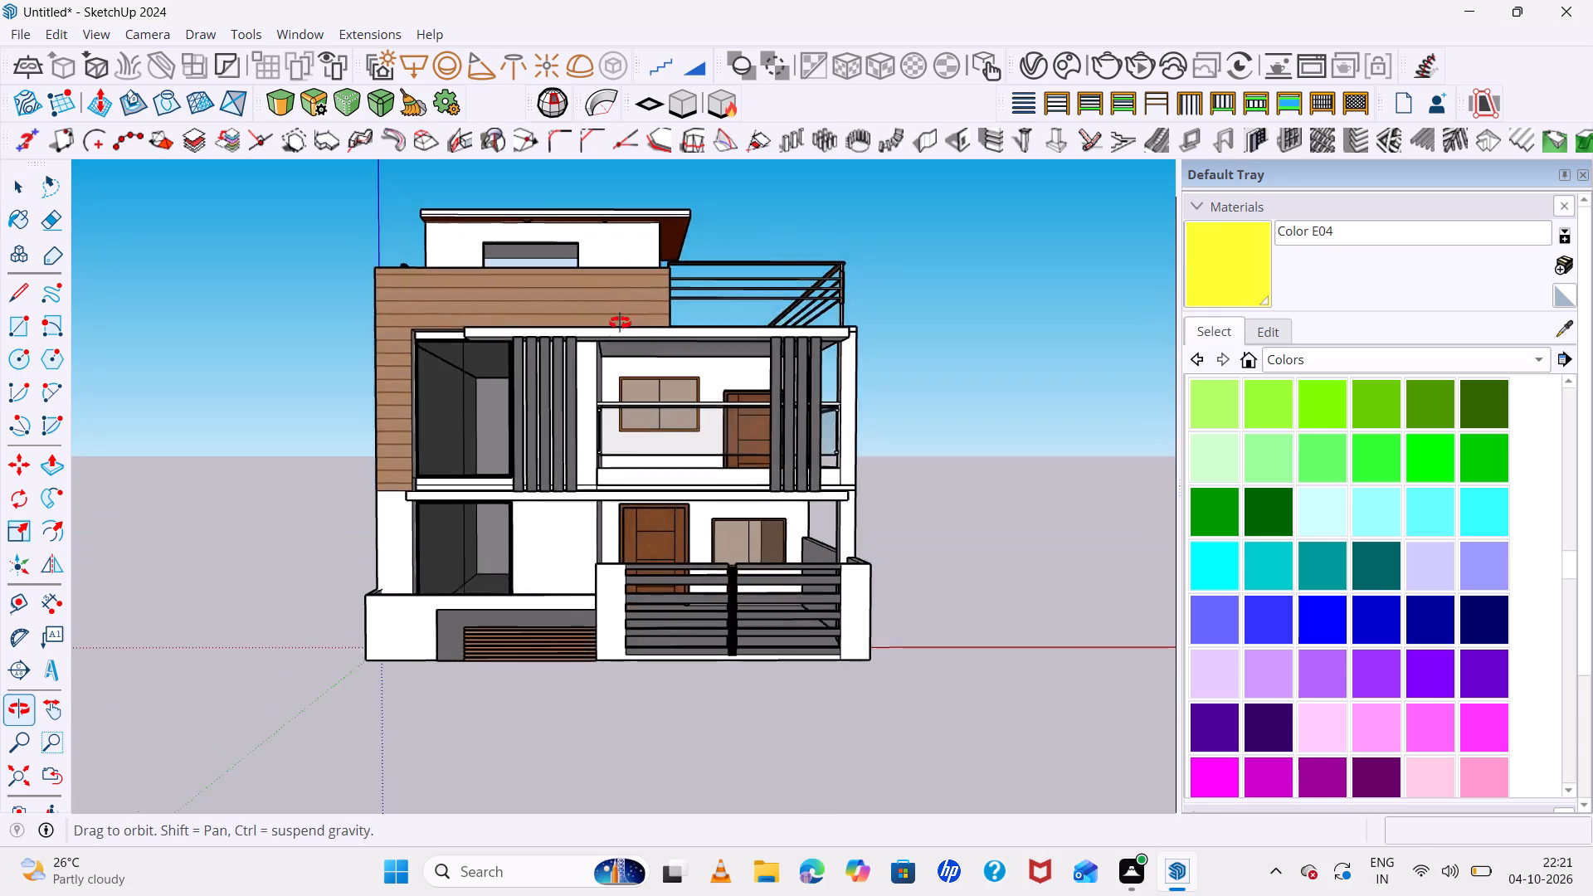
{"action": "middle_click_drag", "start_coordinate": [620, 323], "coordinate": [626, 355]}
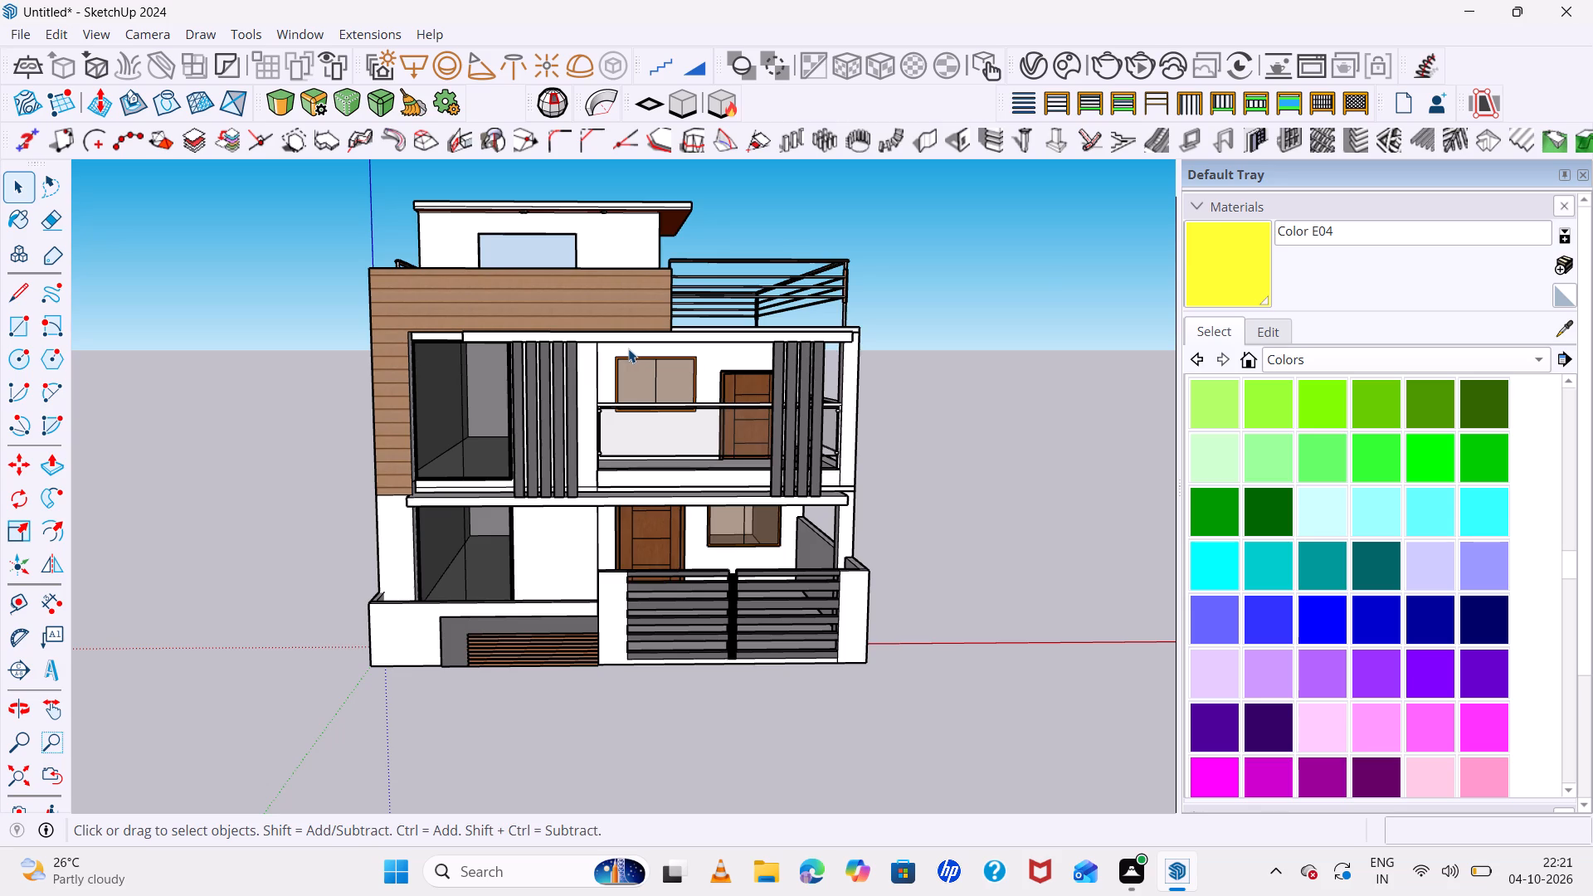
{"action": "middle_click_drag", "start_coordinate": [628, 348], "coordinate": [629, 328]}
{"action": "scroll", "coordinate": [633, 163], "scroll_direction": "up", "scroll_amount": 3}
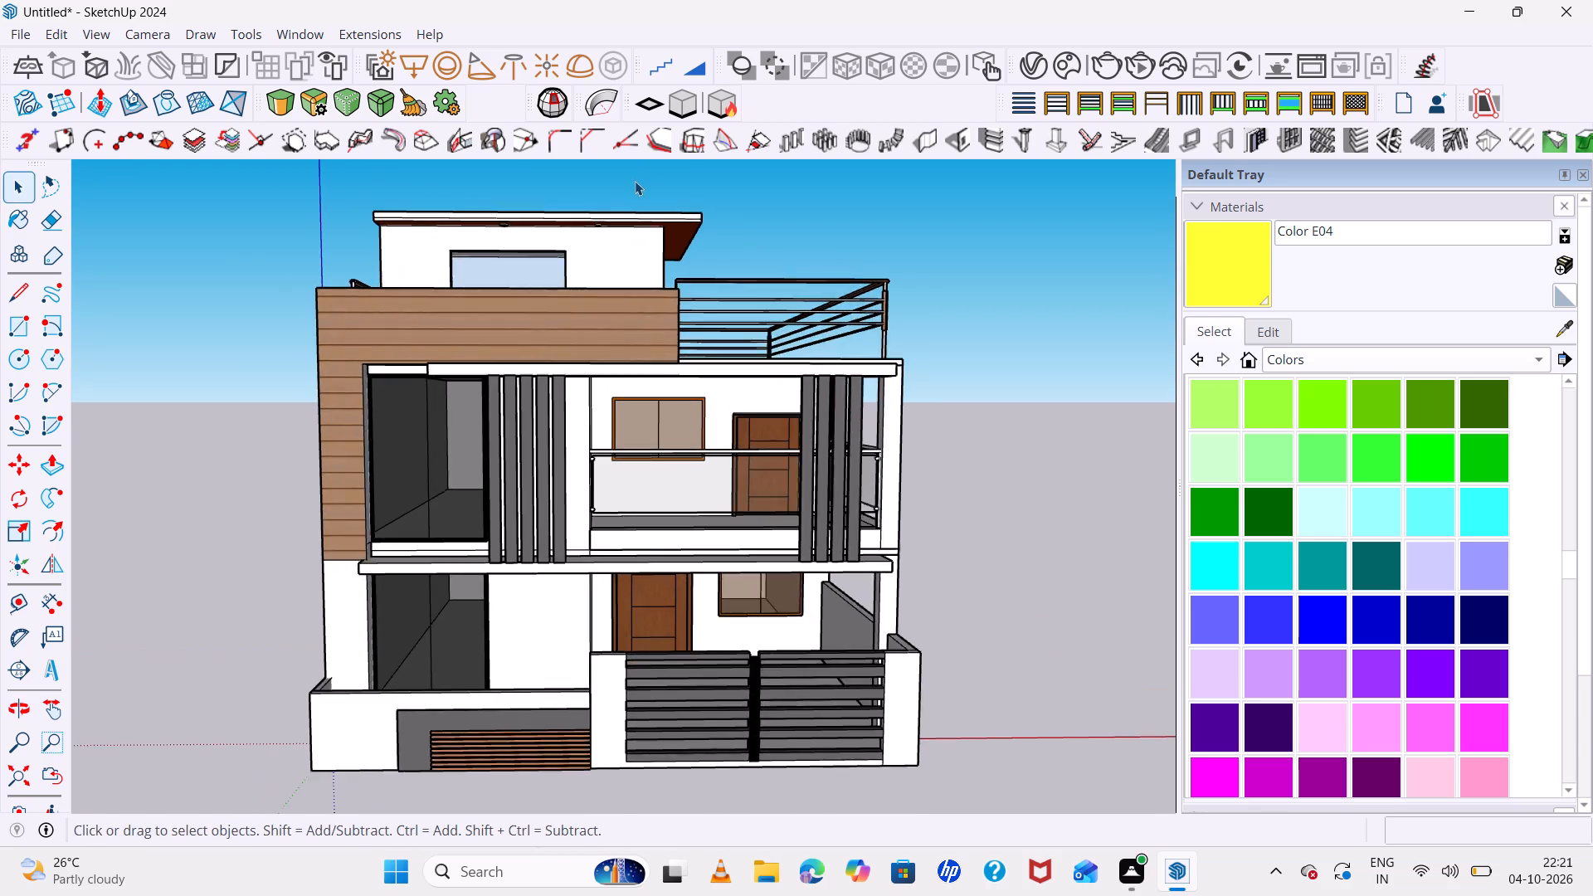
{"action": "middle_click_drag", "start_coordinate": [683, 221], "coordinate": [688, 202]}
{"action": "scroll", "coordinate": [689, 202], "scroll_direction": "down", "scroll_amount": 2}
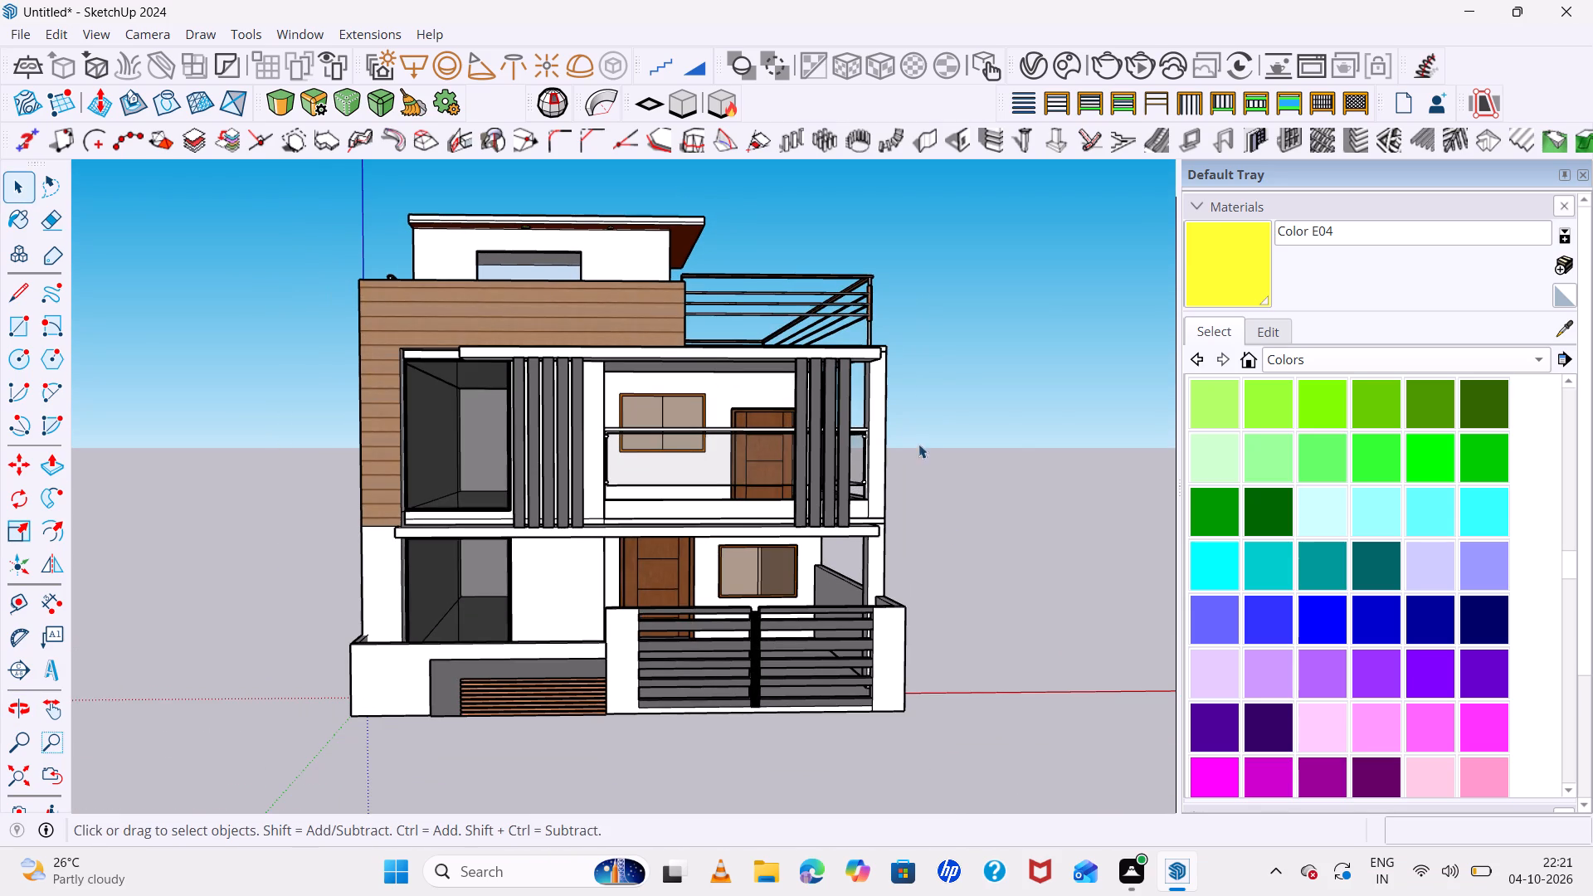
{"action": "middle_click_drag", "start_coordinate": [975, 575], "coordinate": [978, 565]}
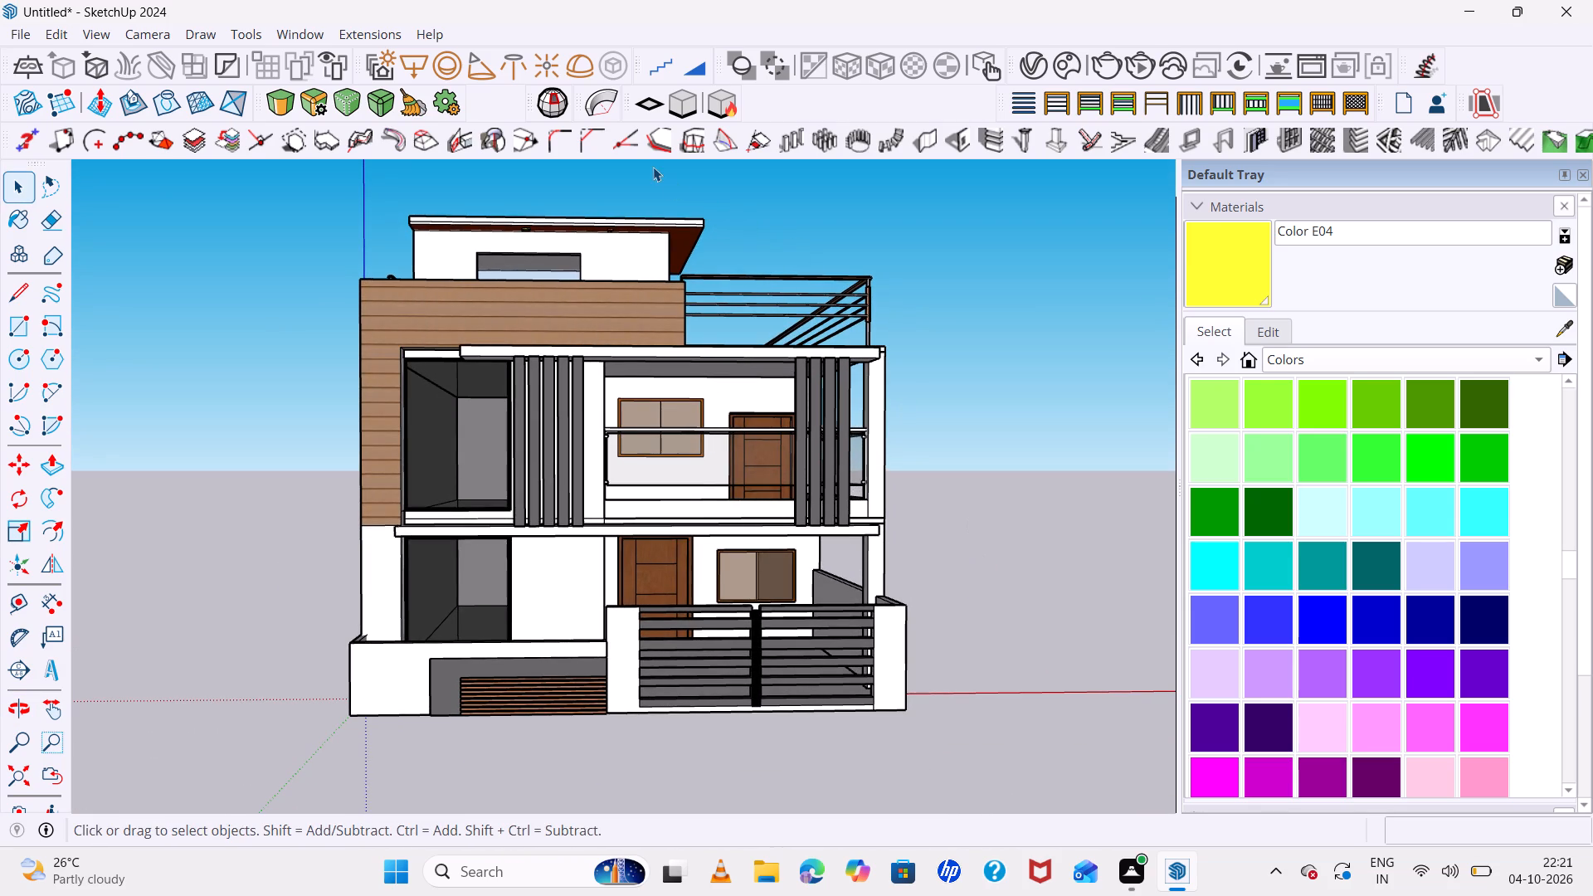
{"action": "scroll", "coordinate": [653, 167], "scroll_direction": "up", "scroll_amount": 1}
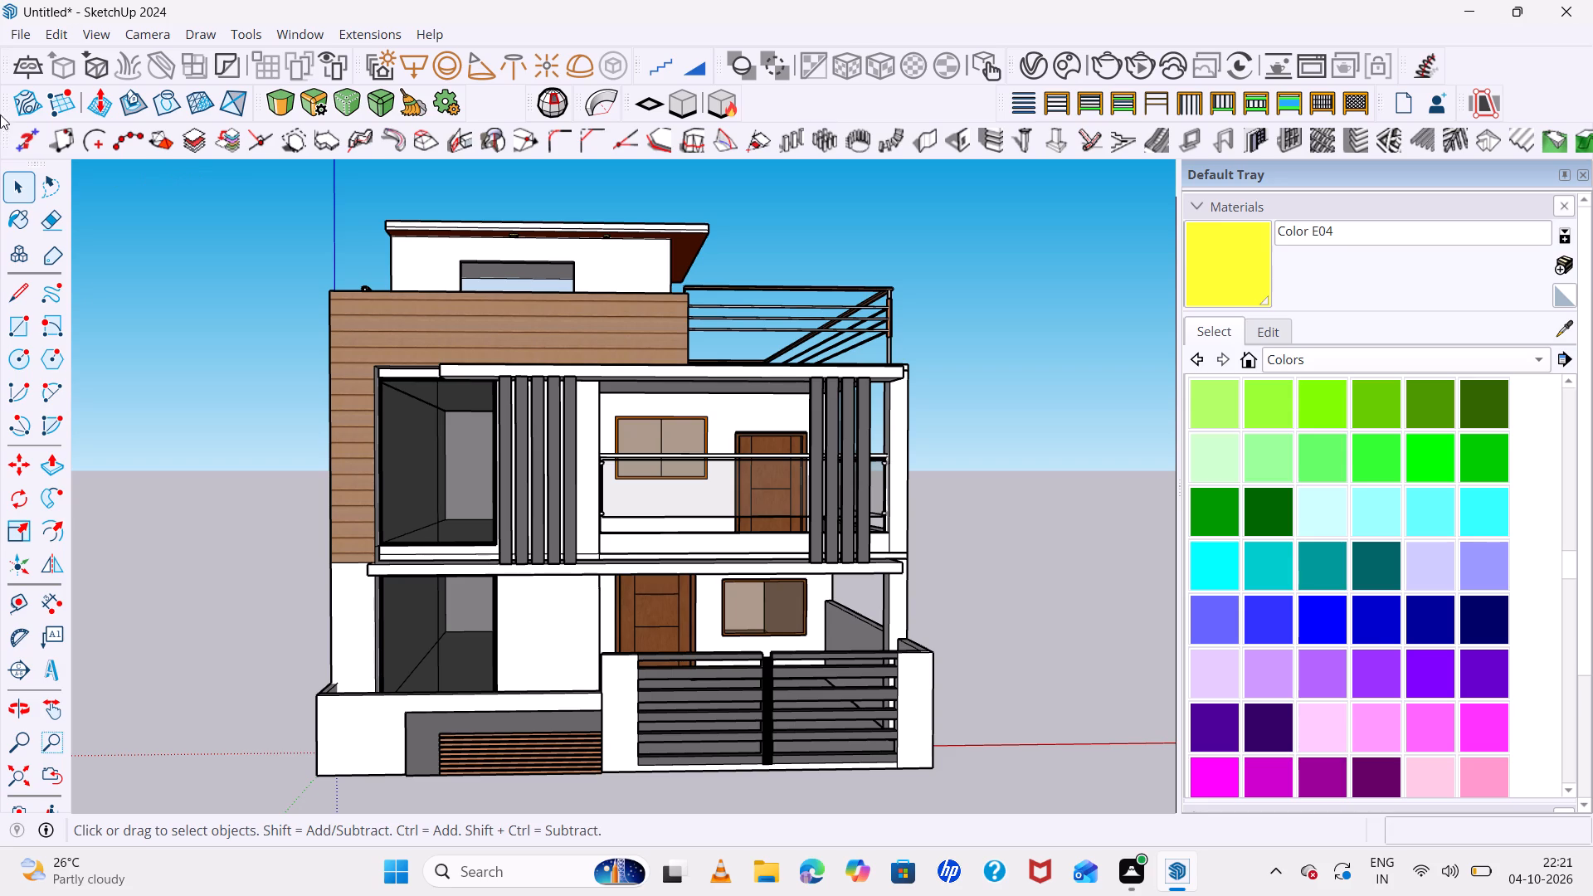
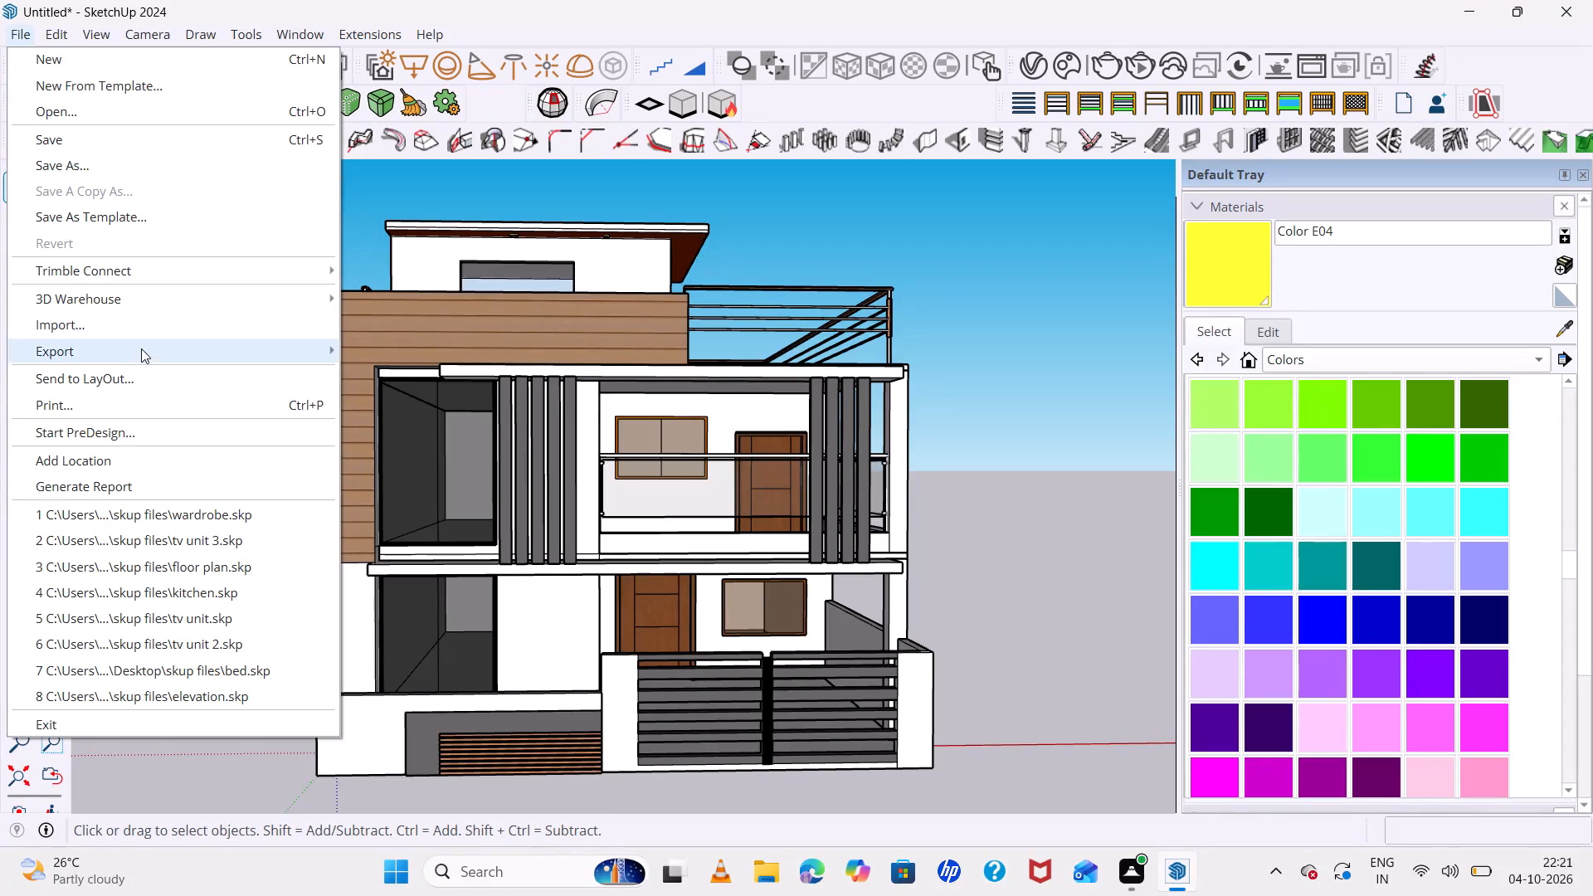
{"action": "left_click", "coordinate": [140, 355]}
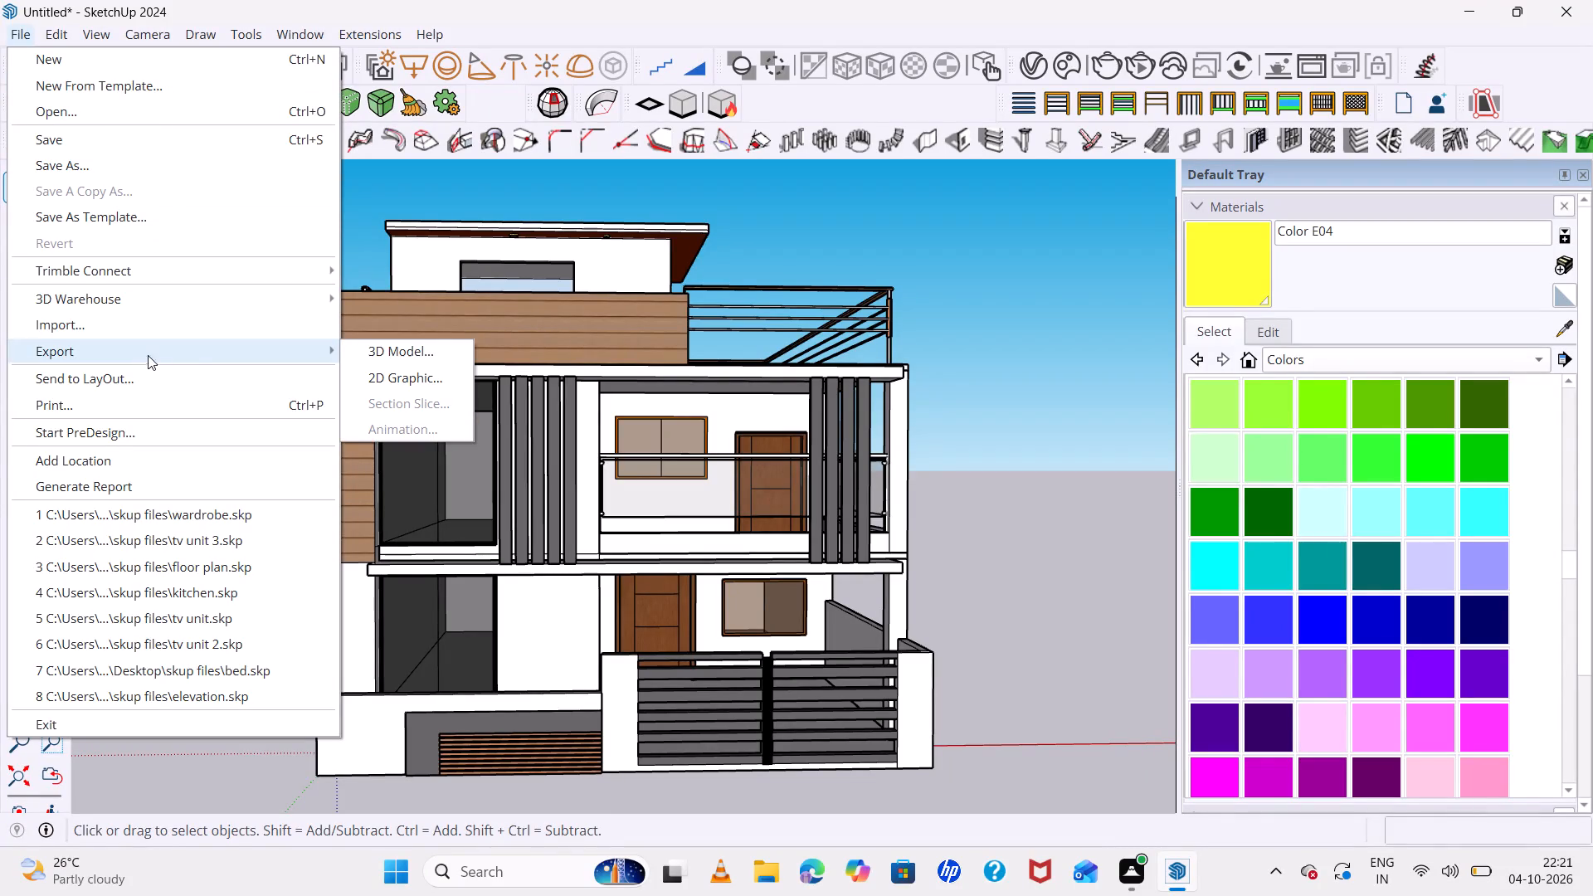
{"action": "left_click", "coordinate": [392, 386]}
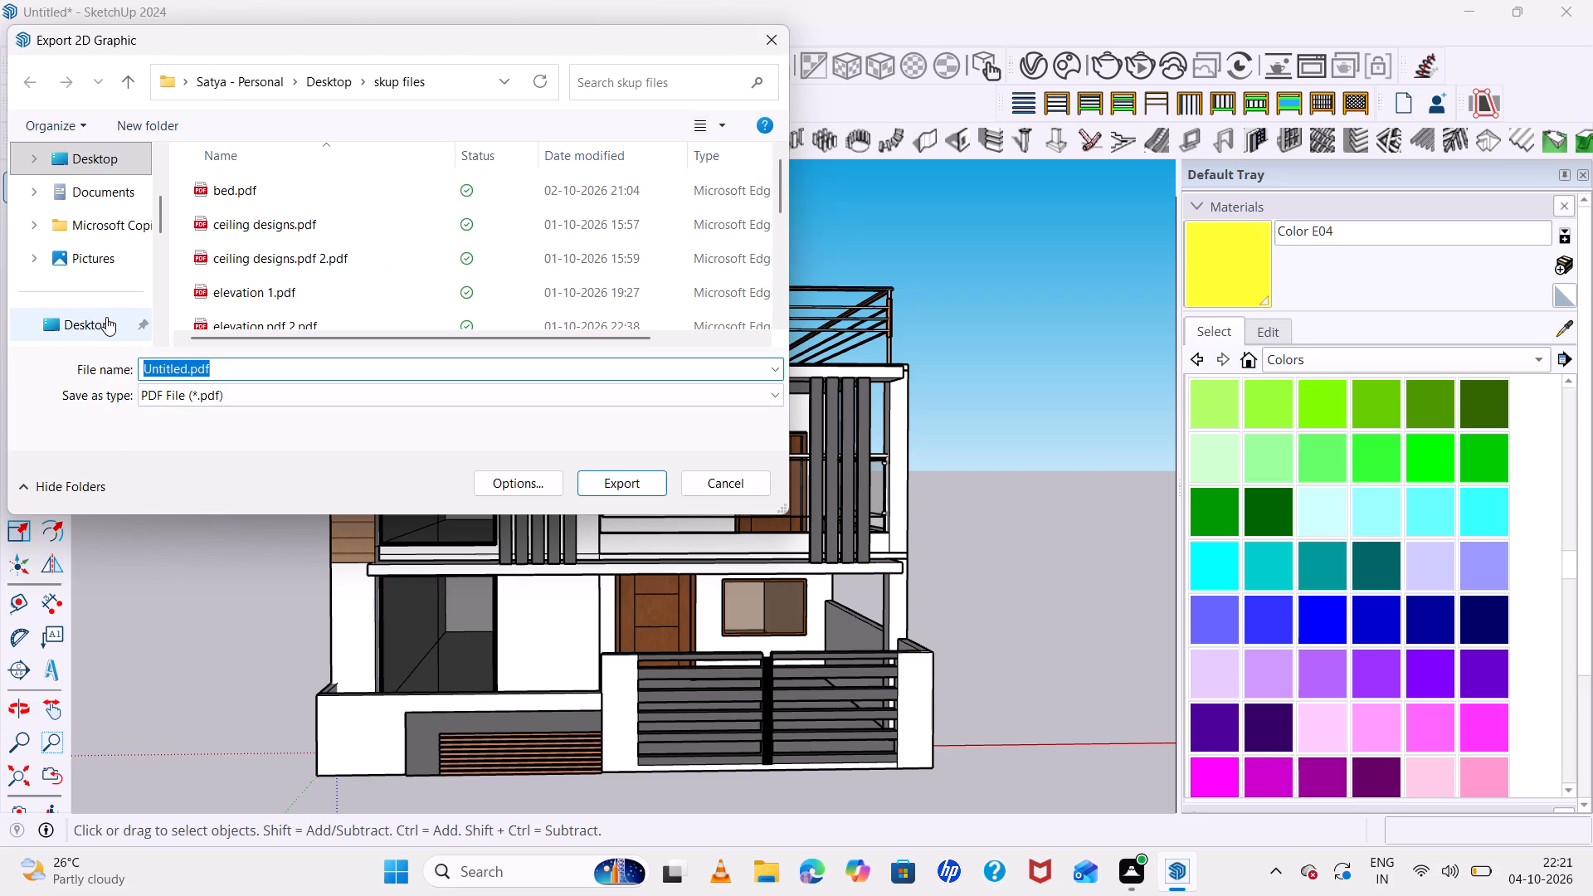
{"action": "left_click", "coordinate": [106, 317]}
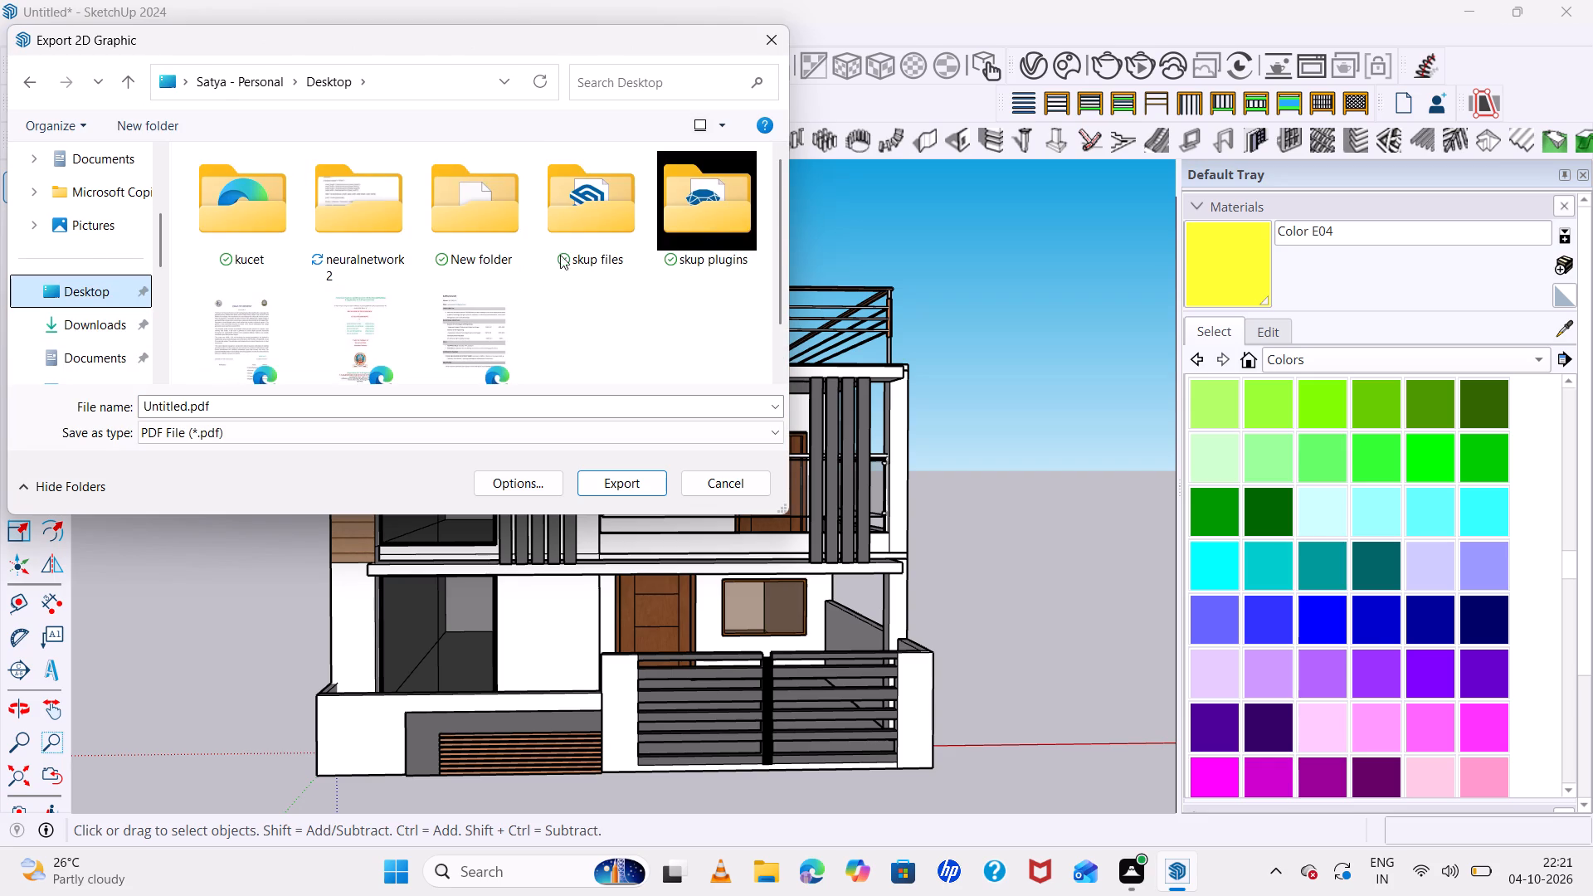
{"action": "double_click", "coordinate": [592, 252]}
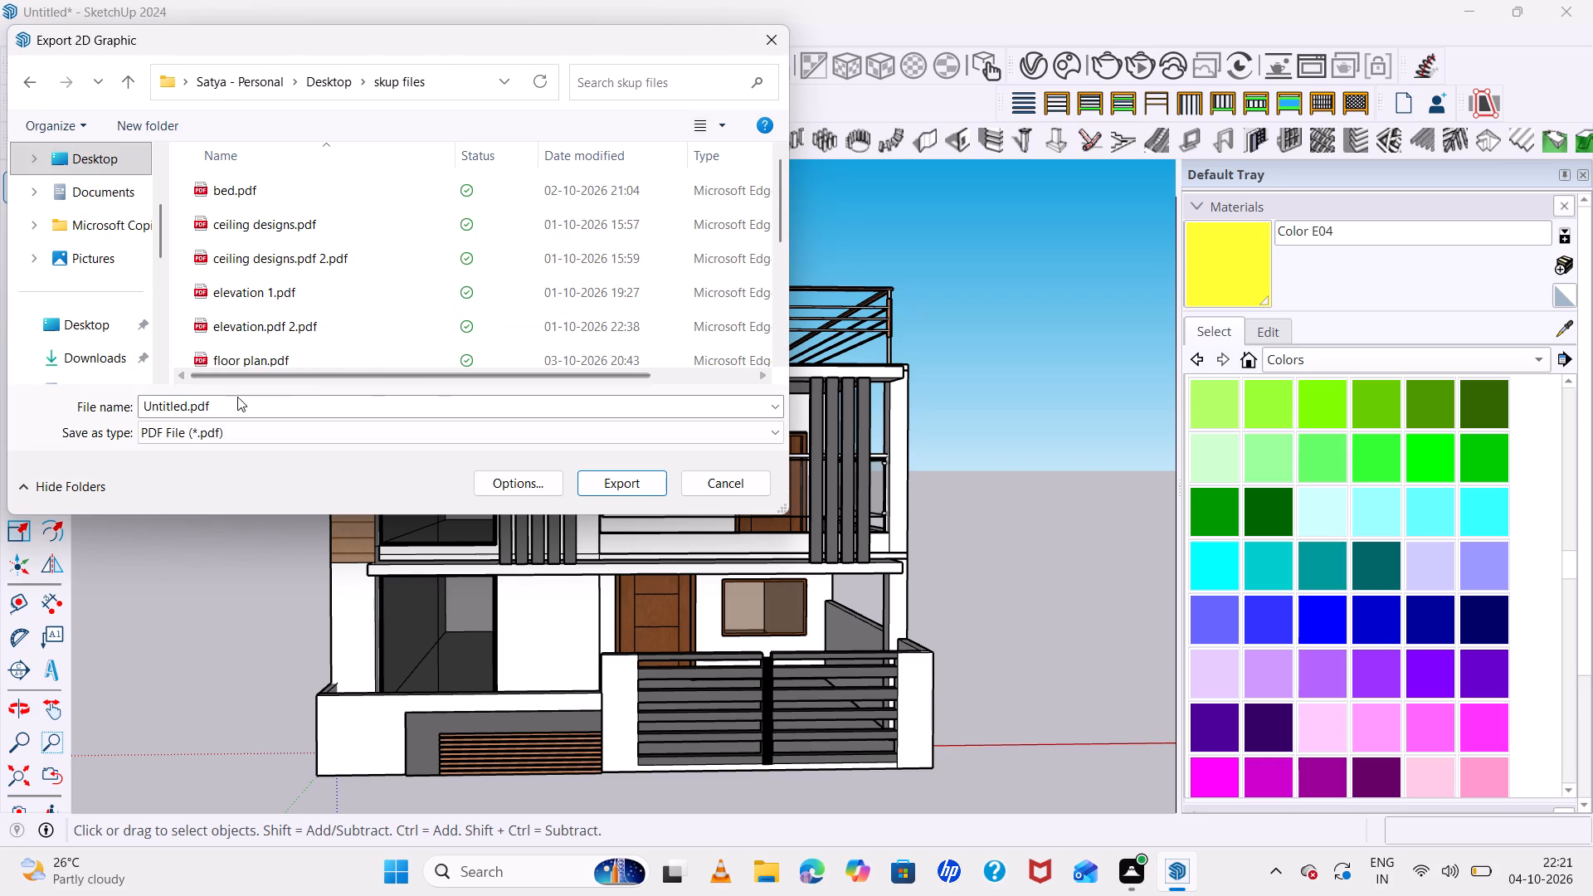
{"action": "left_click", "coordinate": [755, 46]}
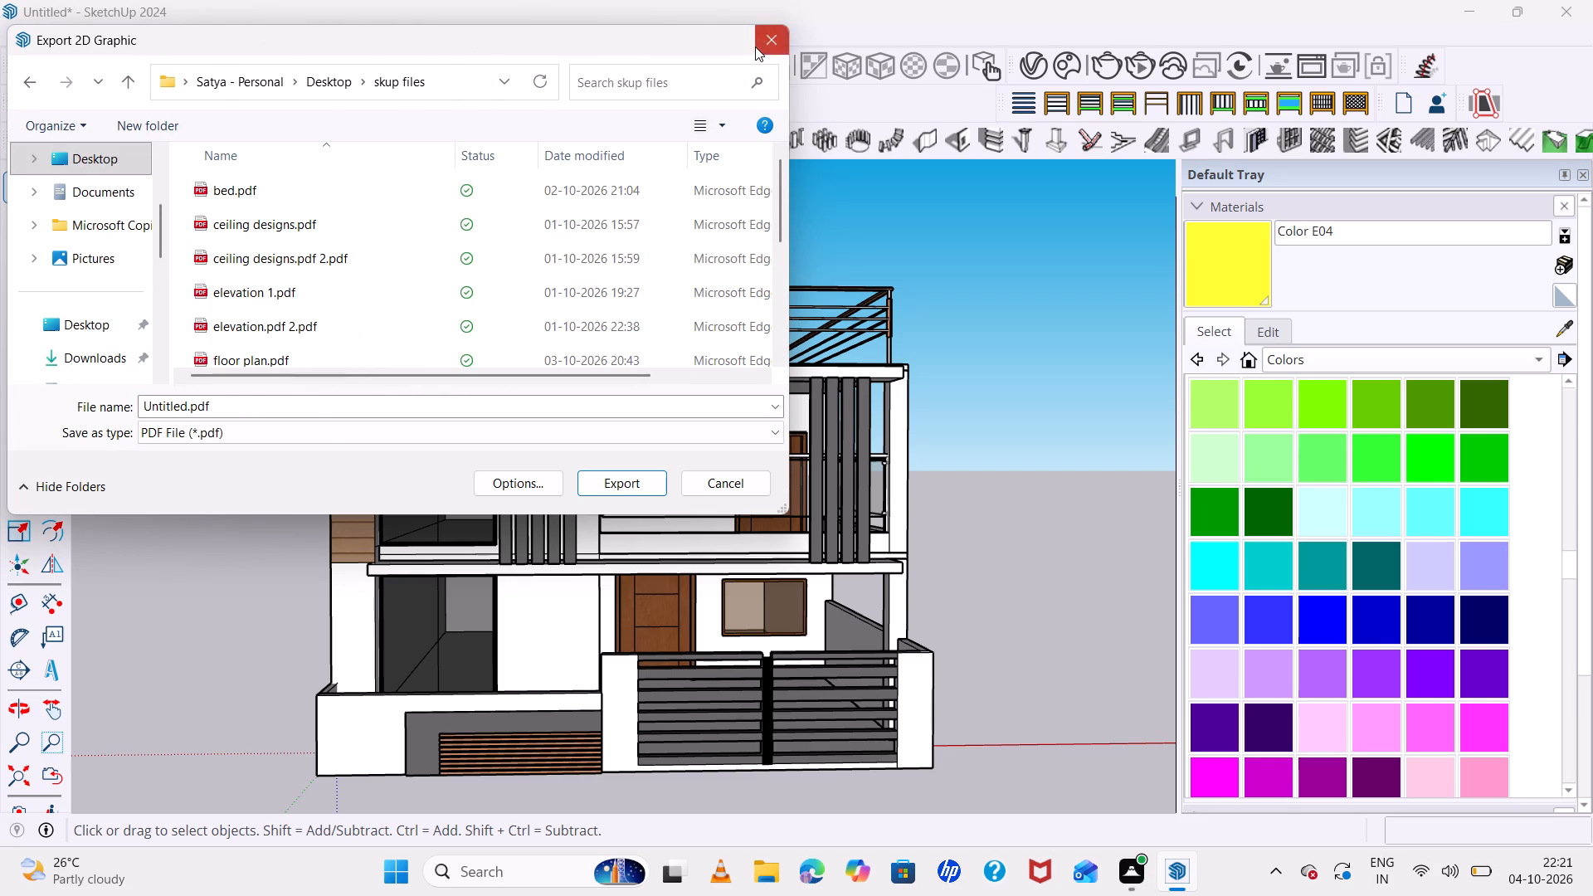
Save the house model as a SketchUp file named ELAVATION in the Documents folder.
{"action": "left_click", "coordinate": [27, 26]}
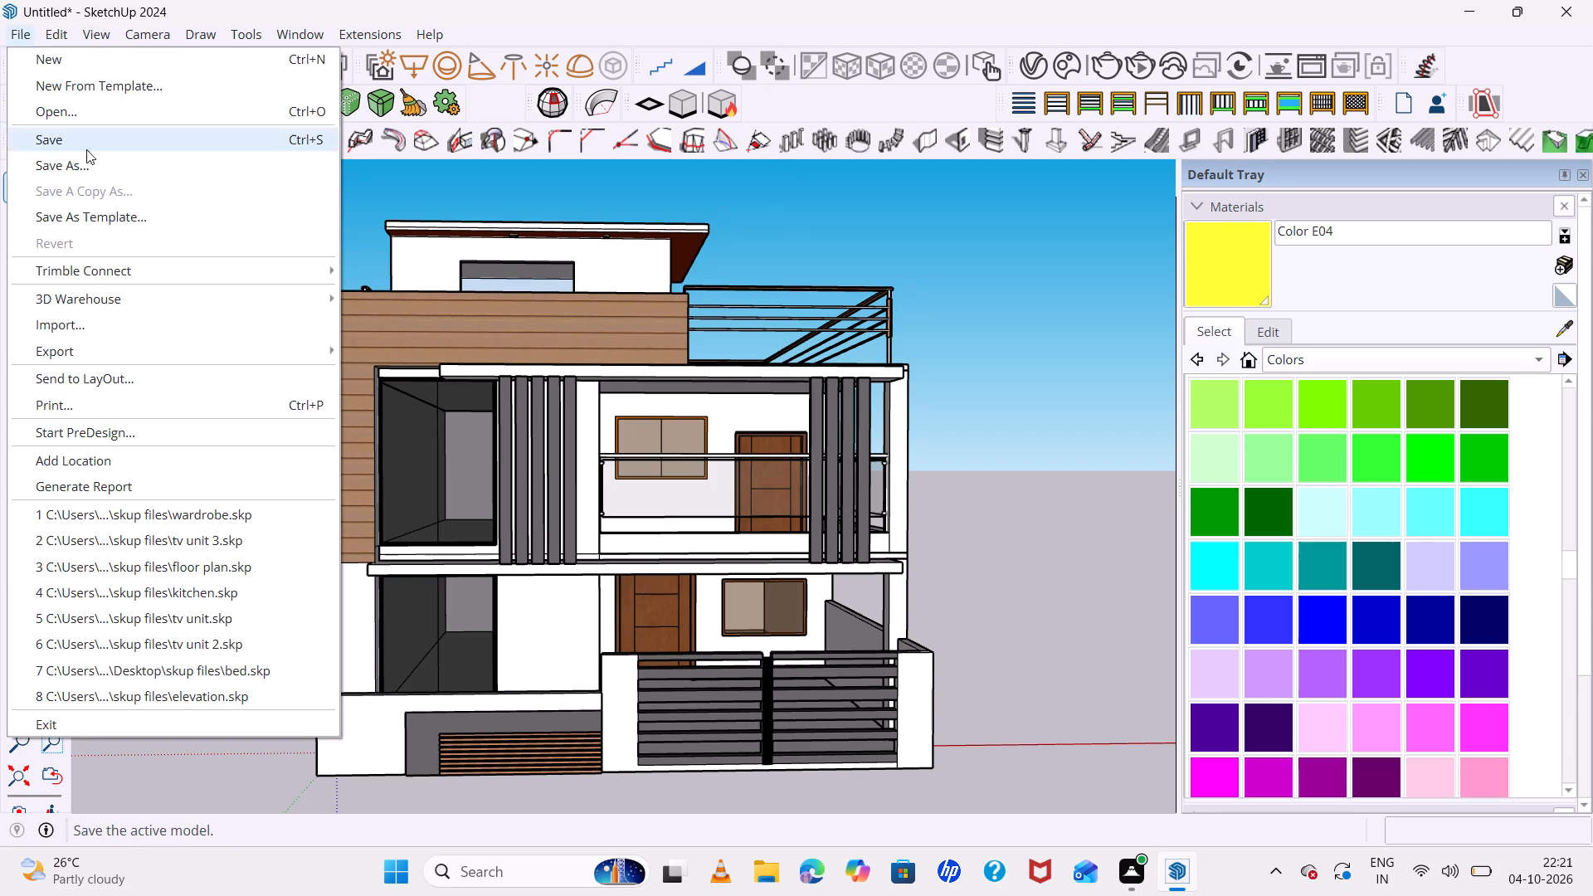
{"action": "left_click", "coordinate": [94, 142]}
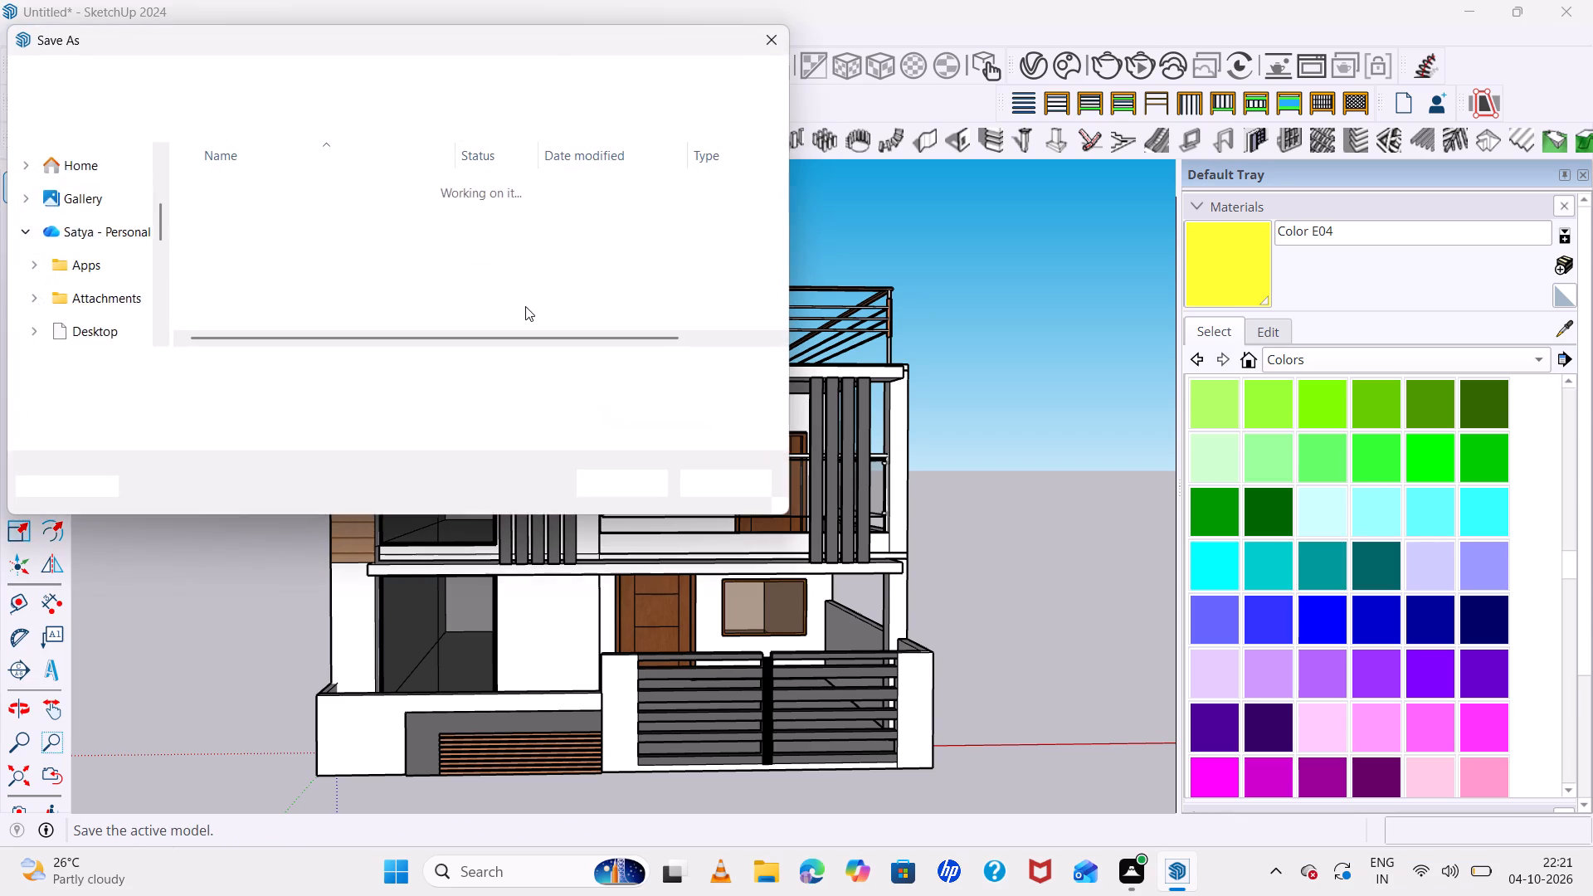
{"action": "key", "text": "BackSpace"}
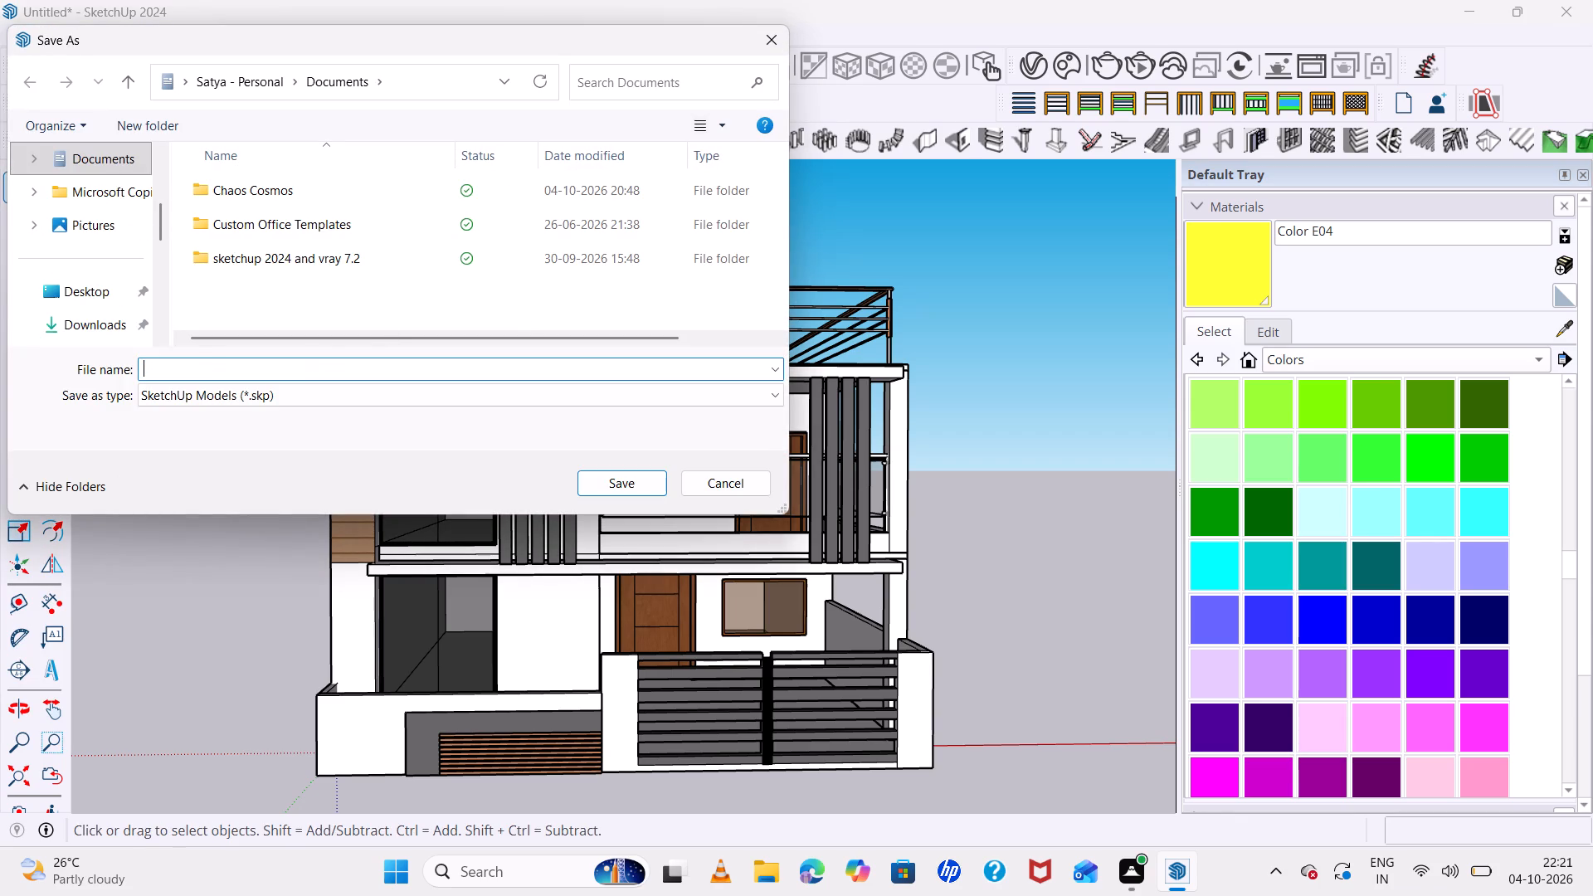
{"action": "key", "text": "e"}
{"action": "type", "text": "LA"}
{"action": "type", "text": "VATION"}
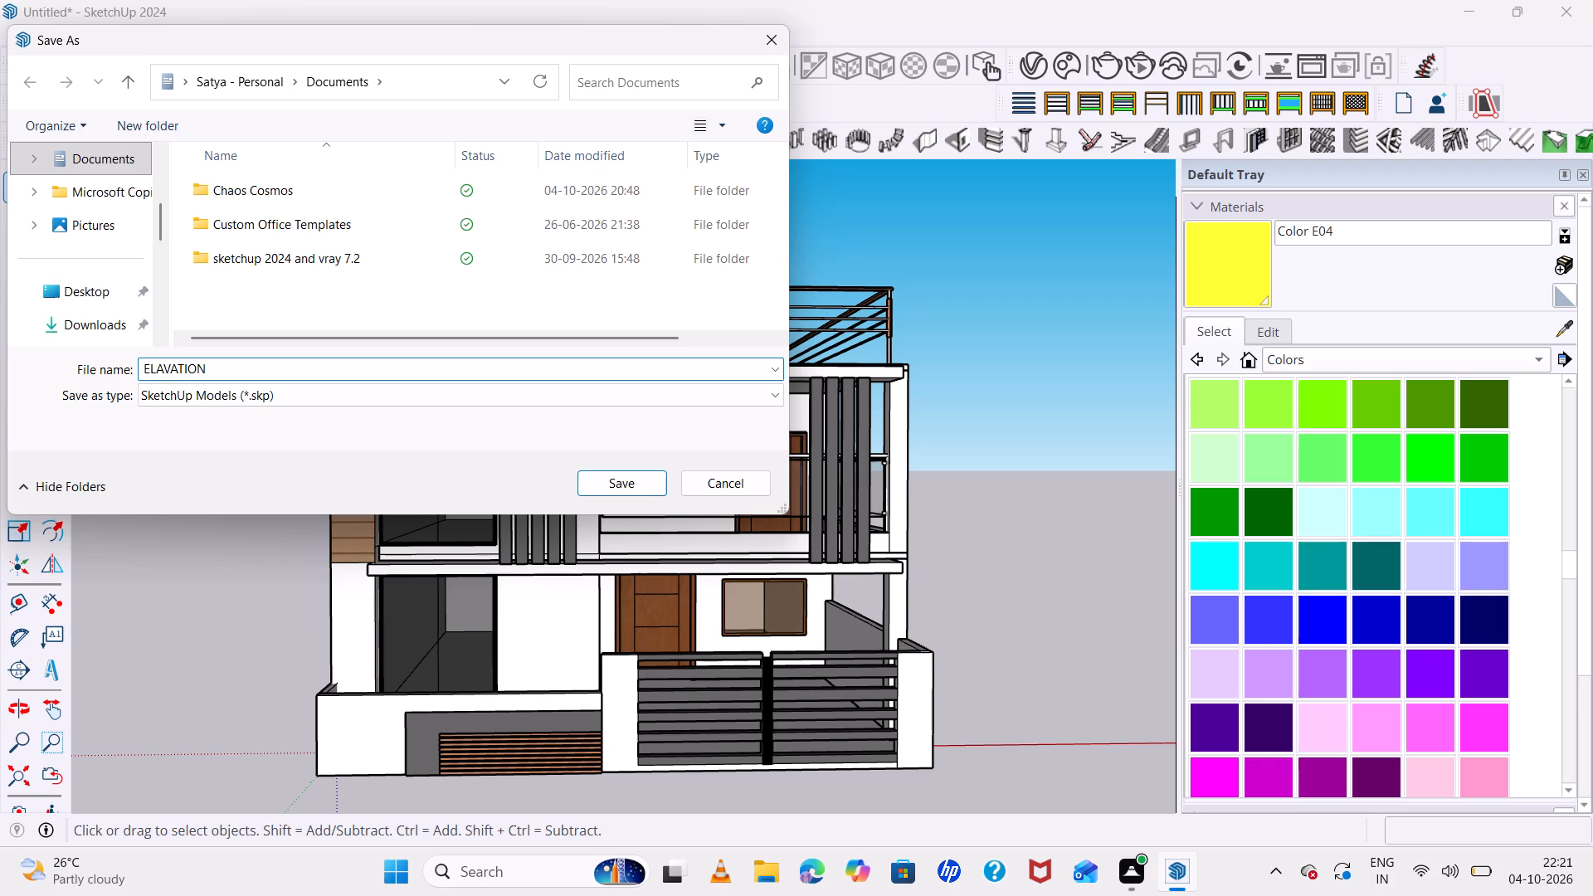
{"action": "key", "text": "Return"}
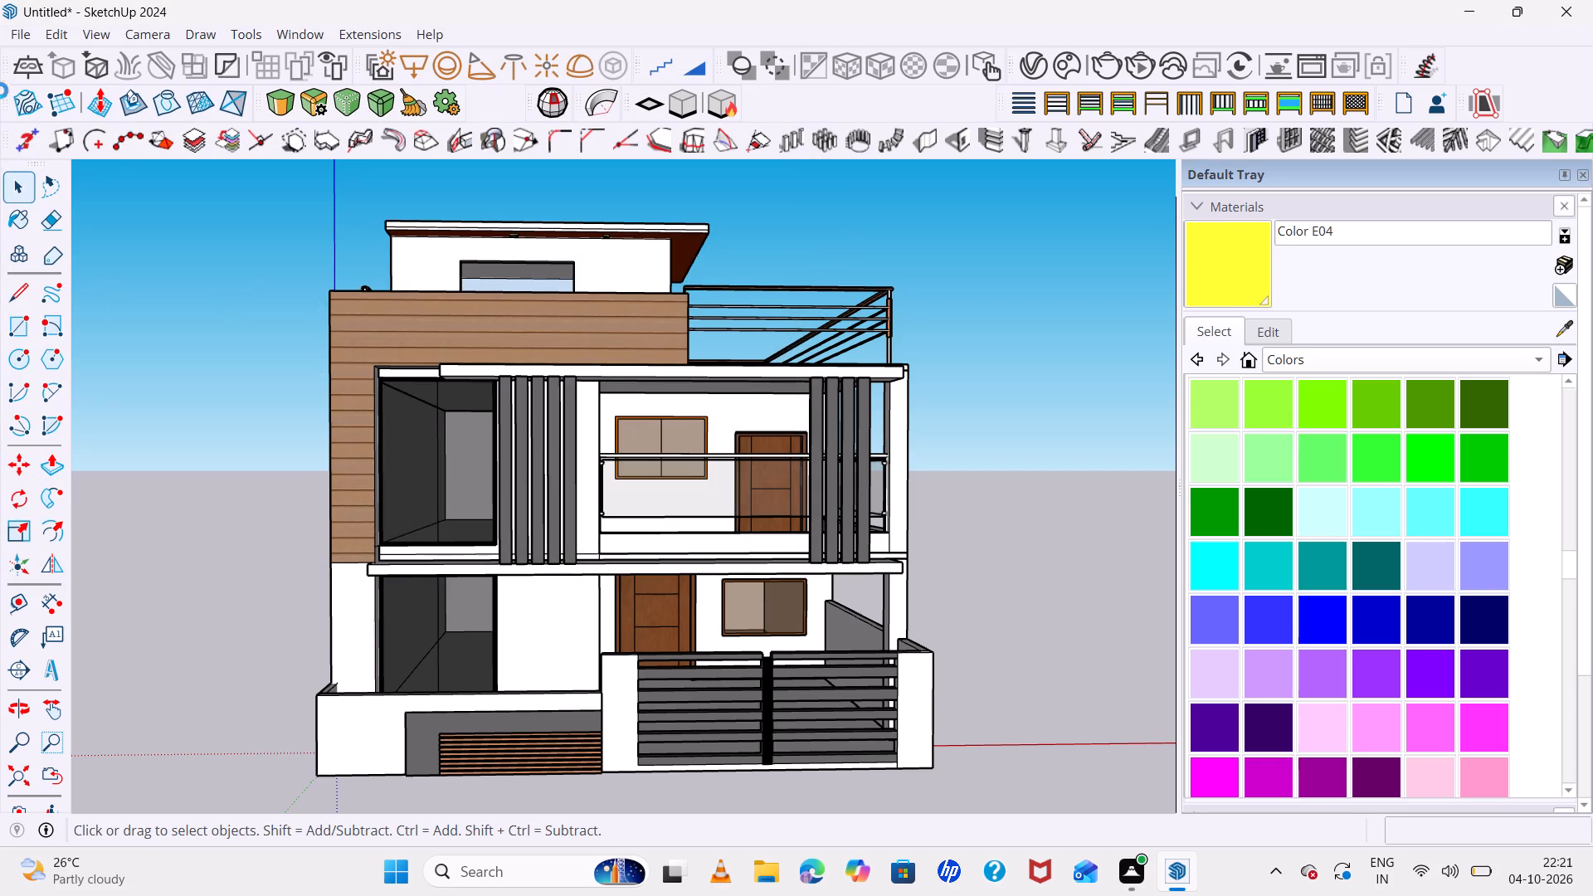
Export the front view as a 2D graphic in PDF format, named ELAVATION.pdf, in the Documents folder.
{"action": "left_click", "coordinate": [12, 41]}
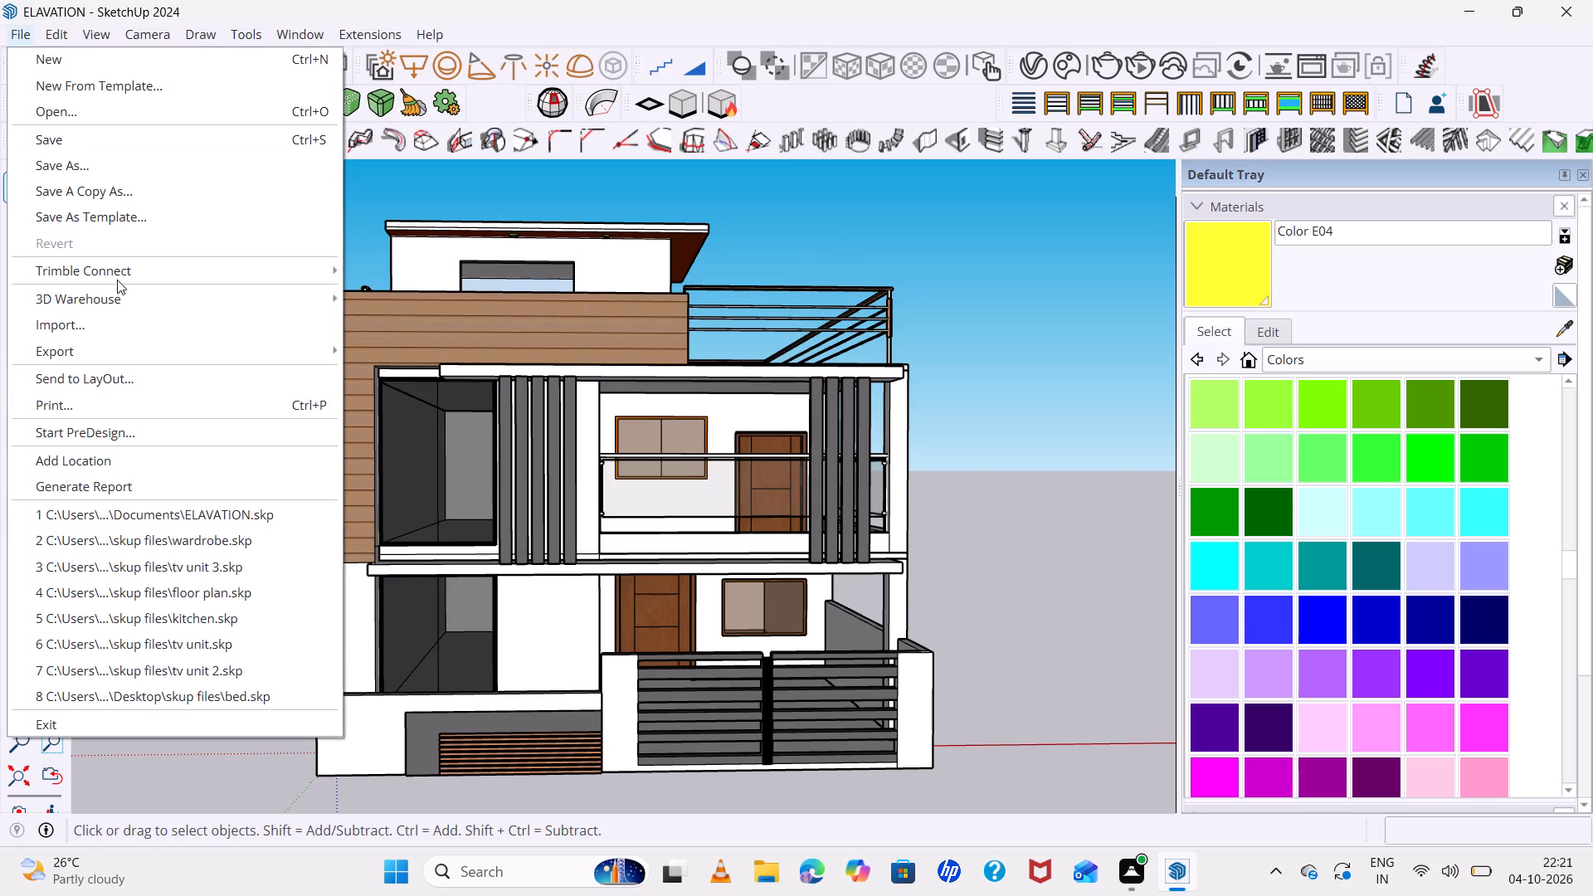
{"action": "left_click", "coordinate": [120, 345]}
{"action": "left_click", "coordinate": [355, 374]}
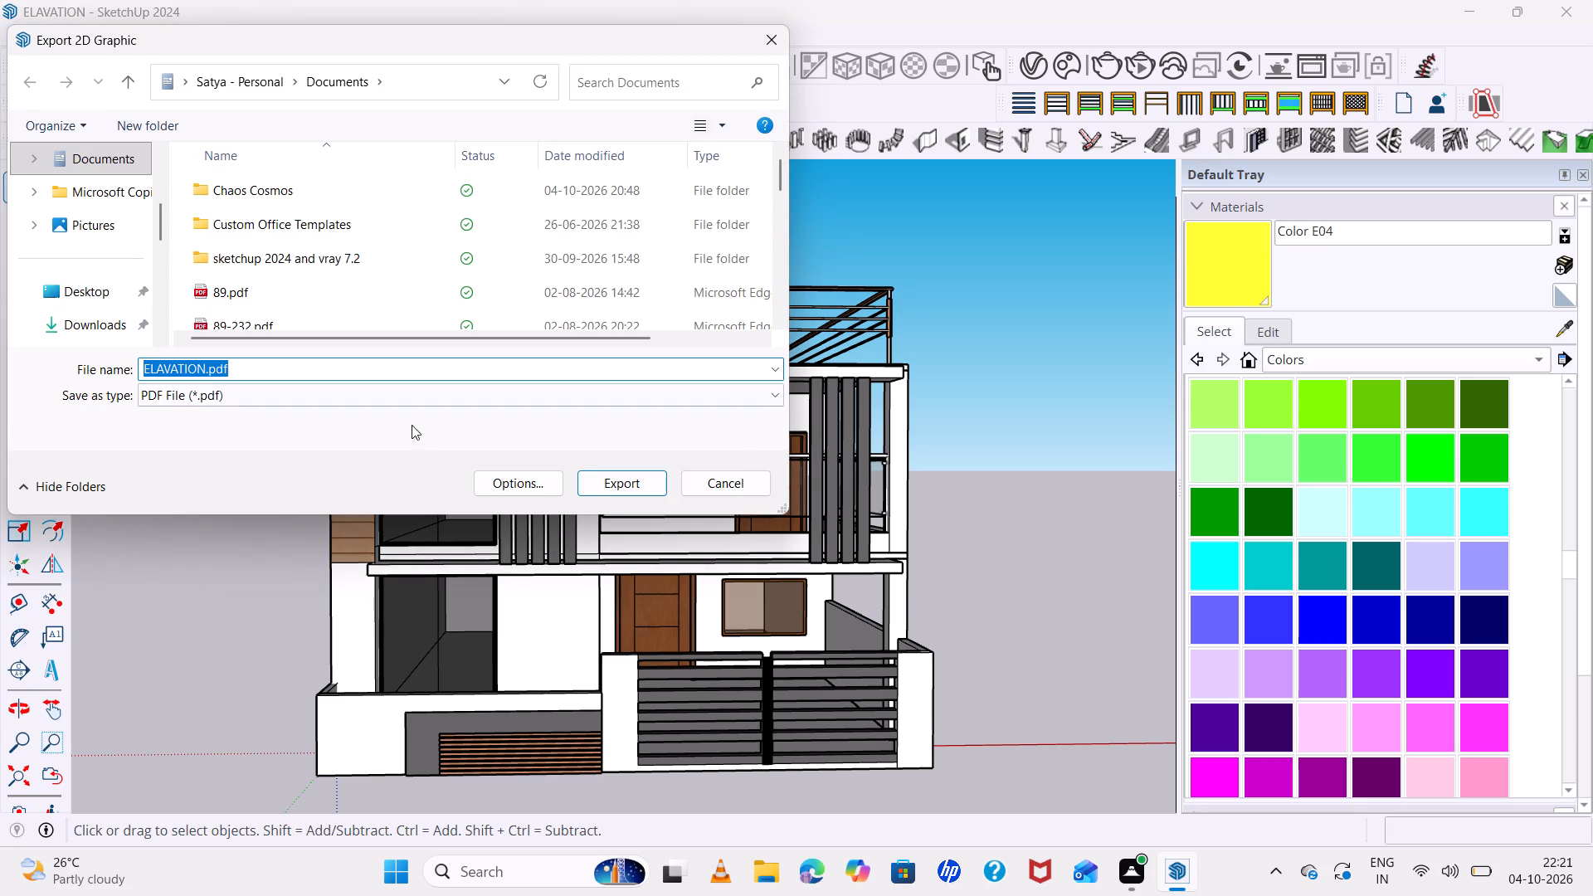
{"action": "left_click", "coordinate": [597, 489]}
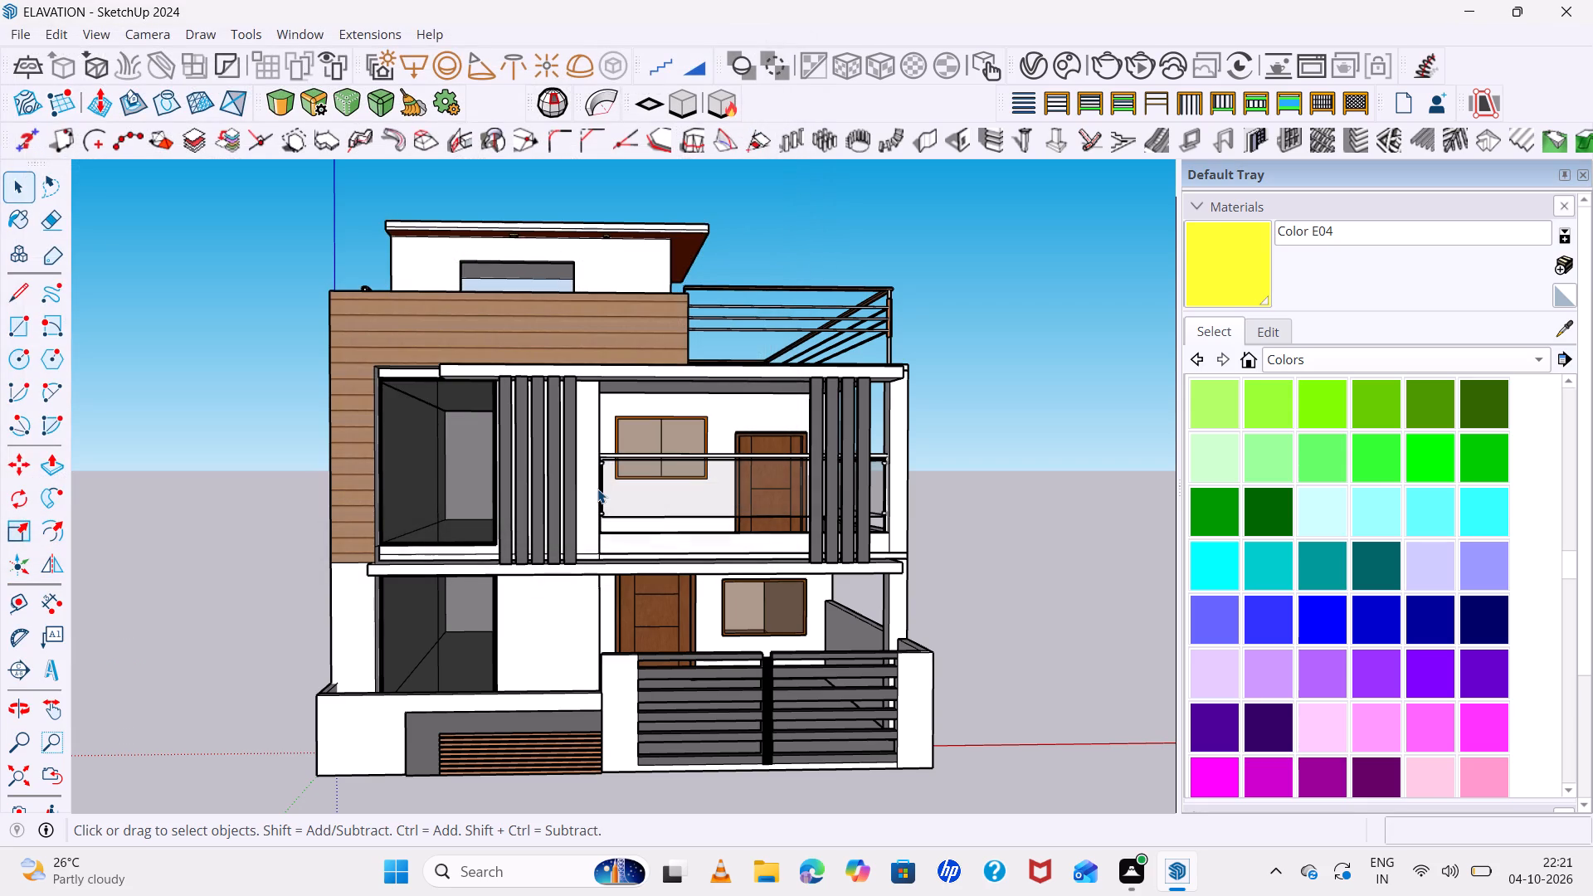